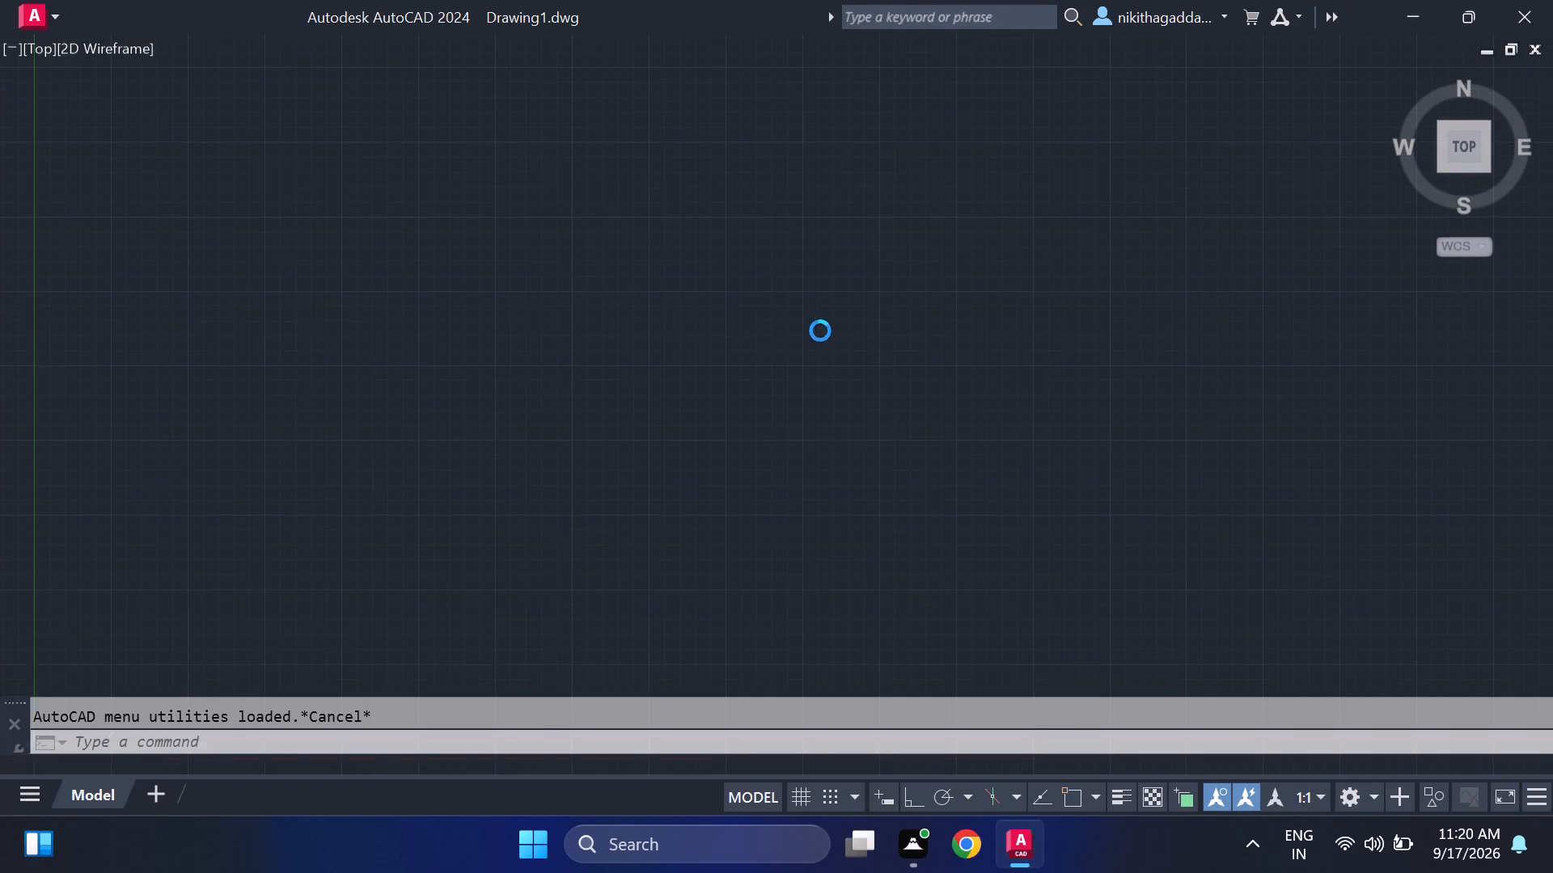
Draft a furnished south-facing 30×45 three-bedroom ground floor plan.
Dismiss the Autodesk Assistant tip and the system variable notification.
{"action": "scroll", "coordinate": [464, 531], "scroll_direction": "down", "scroll_amount": 4}
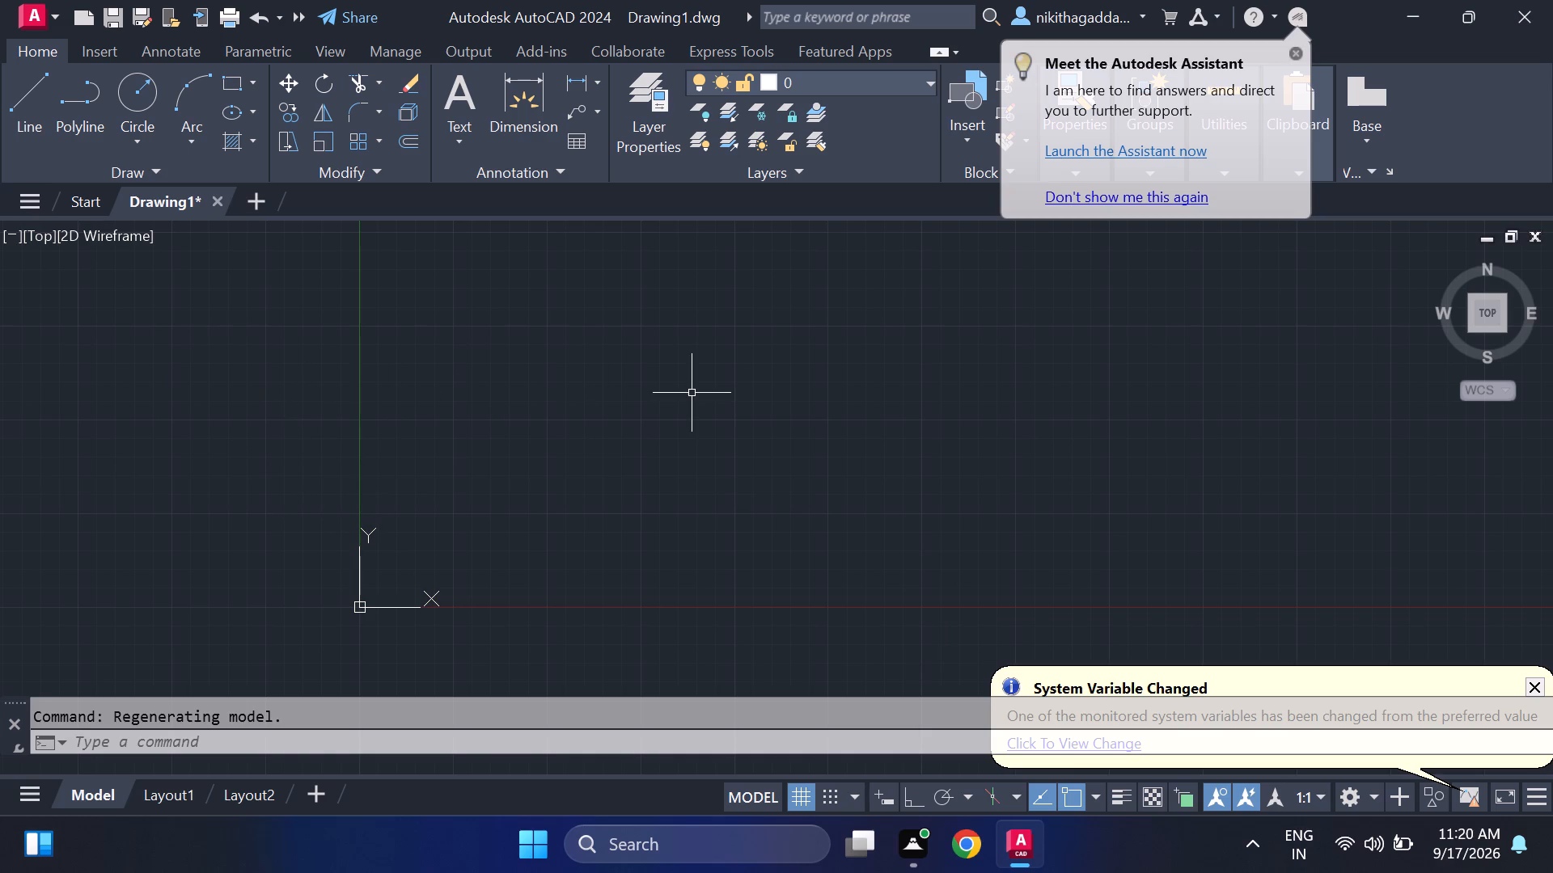
{"action": "left_click", "coordinate": [1301, 53]}
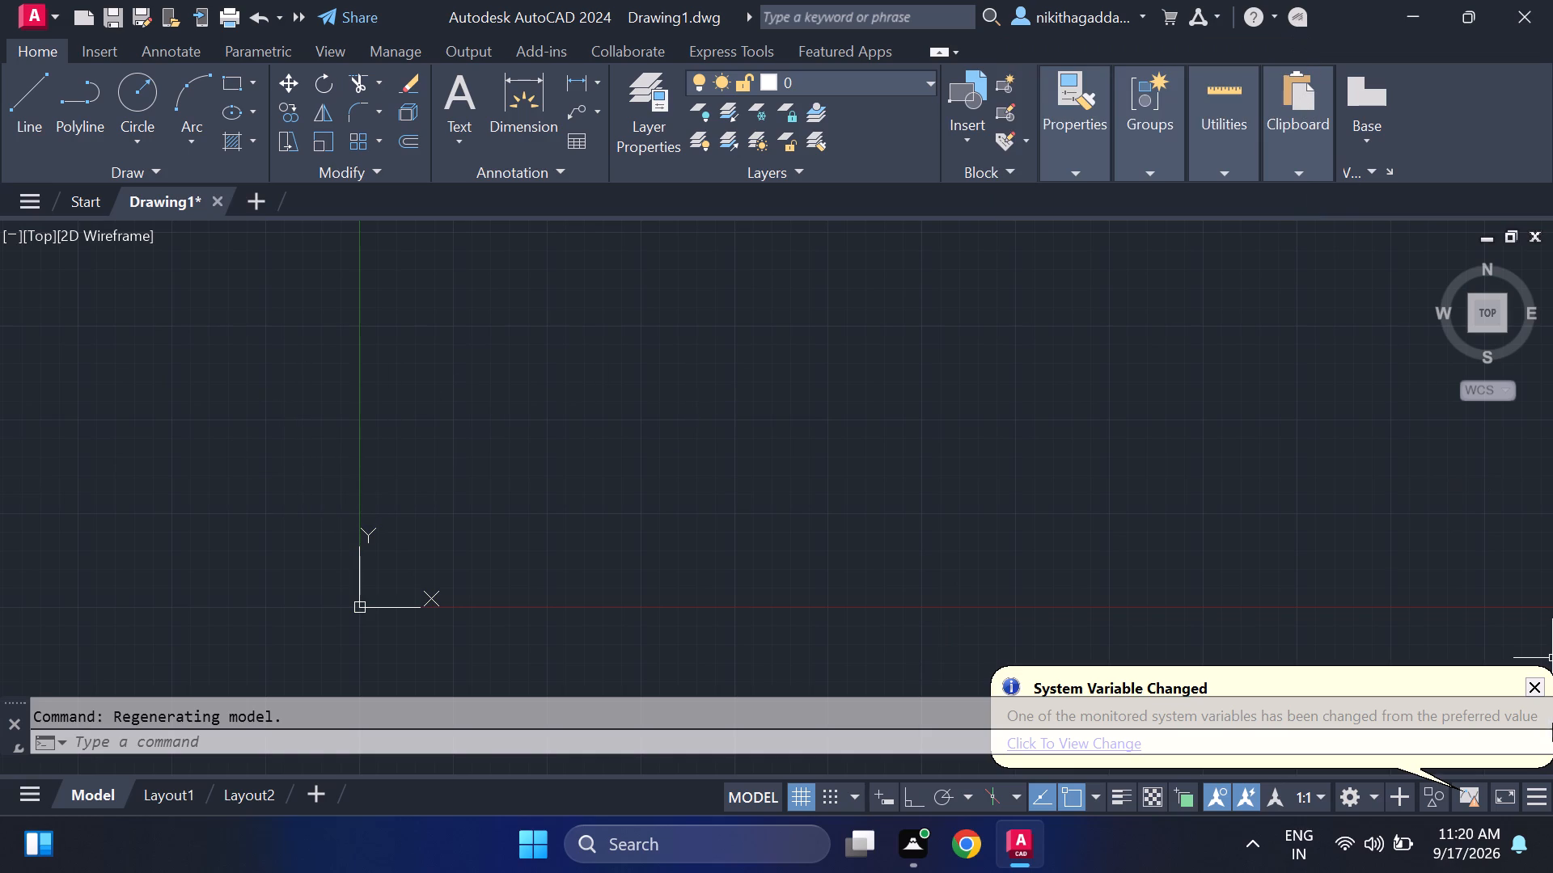
{"action": "left_click", "coordinate": [1542, 685]}
Set the drawing's length units to Engineering with a precision of 0'-0.00".
{"action": "scroll", "coordinate": [989, 559], "scroll_direction": "down", "scroll_amount": 4}
{"action": "middle_click_drag", "start_coordinate": [925, 534], "coordinate": [916, 534]}
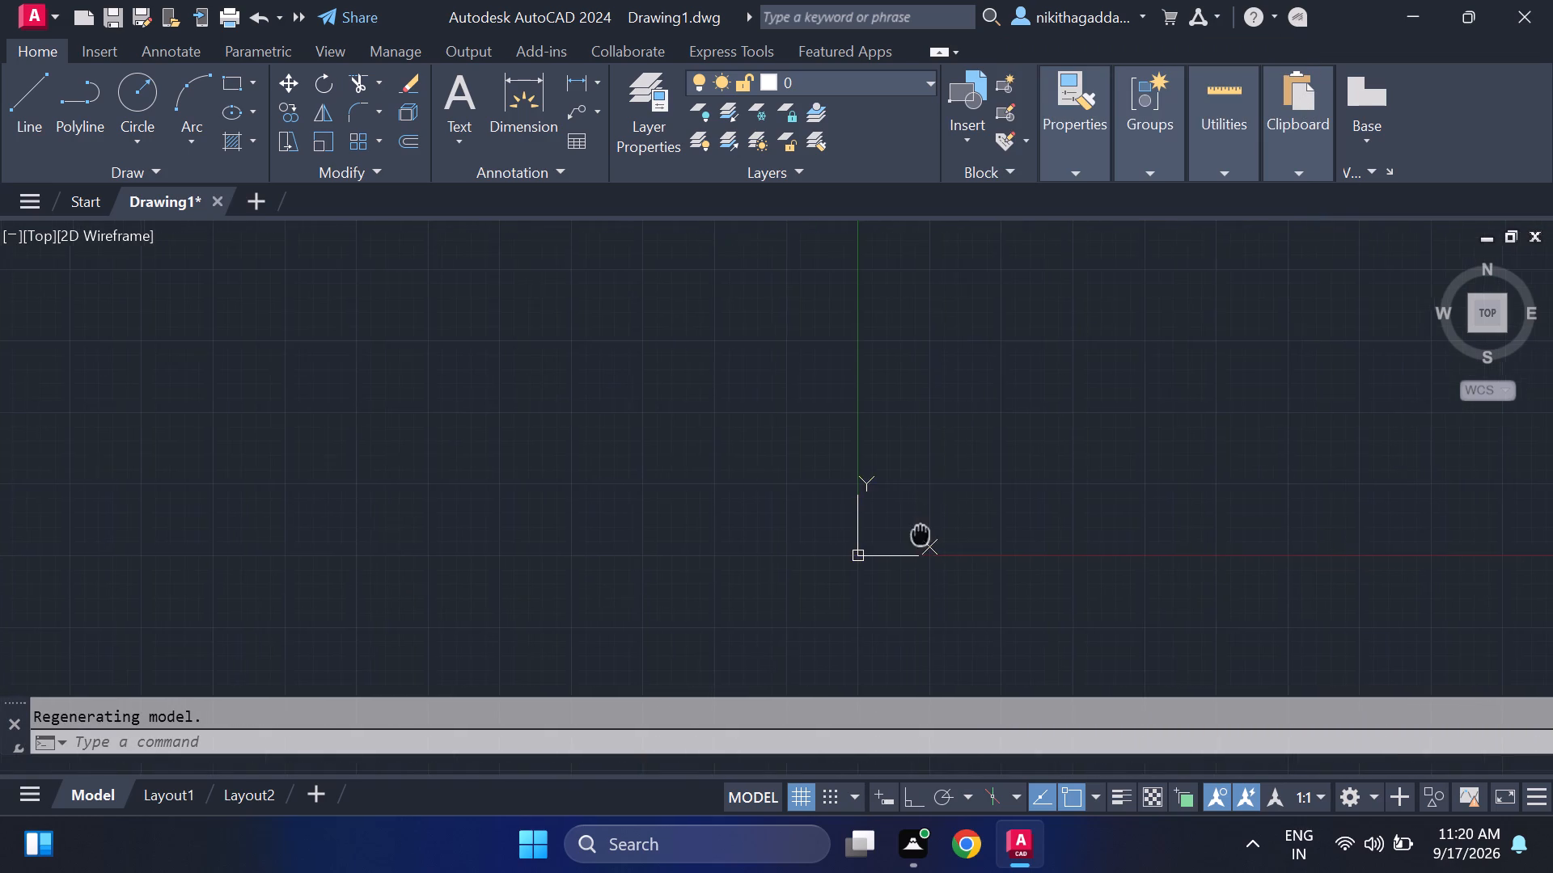
{"action": "middle_click_drag", "start_coordinate": [916, 534], "coordinate": [197, 639]}
{"action": "scroll", "coordinate": [394, 477], "scroll_direction": "down", "scroll_amount": 1}
{"action": "middle_click_drag", "start_coordinate": [394, 476], "coordinate": [157, 569]}
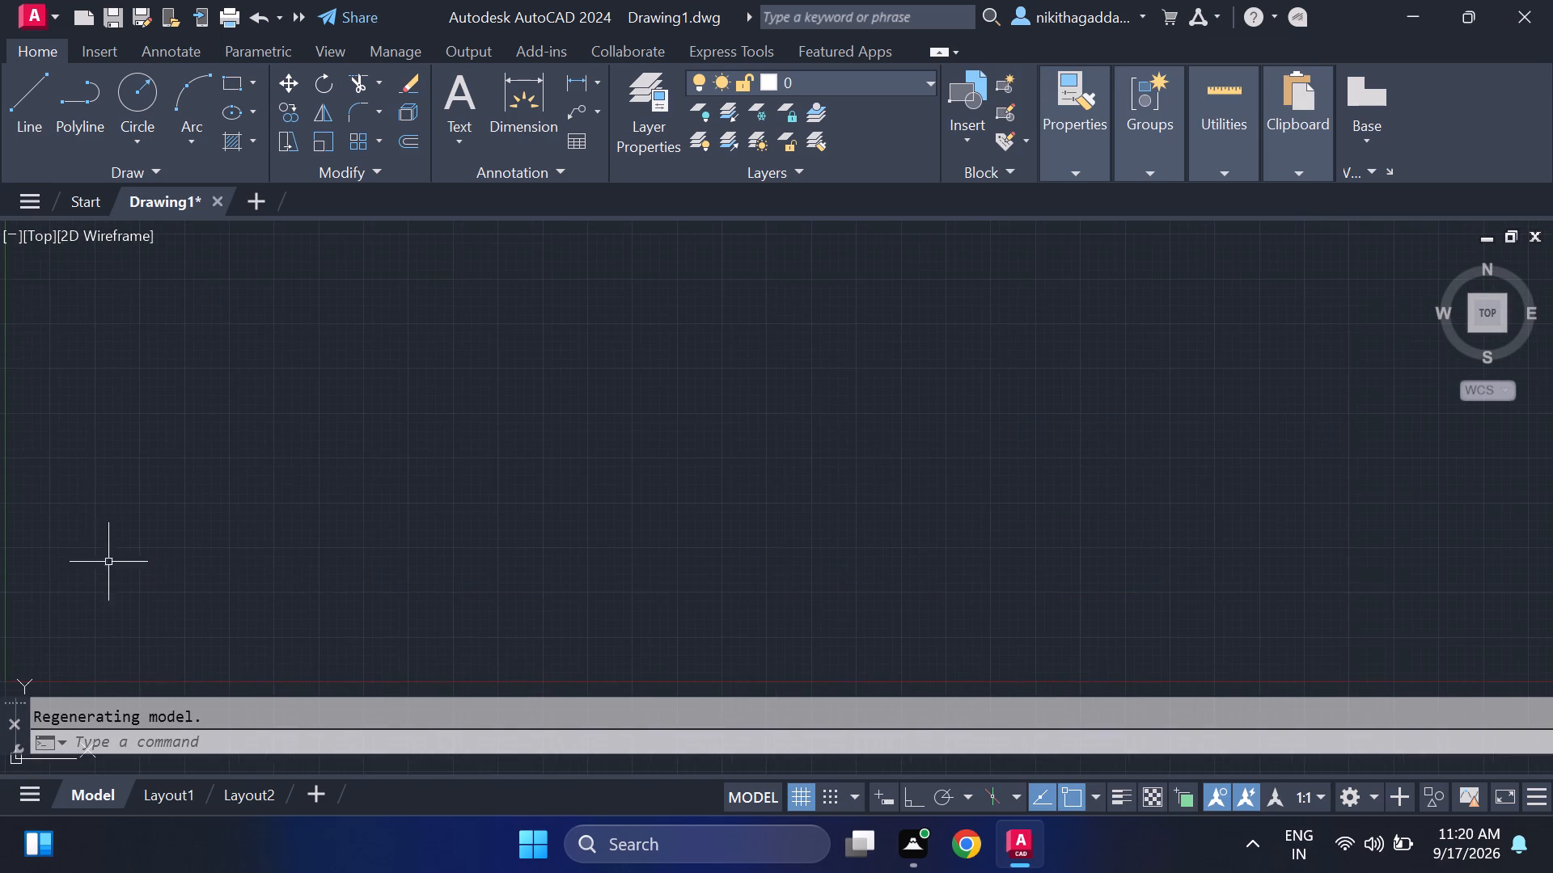
{"action": "scroll", "coordinate": [517, 517], "scroll_direction": "down", "scroll_amount": 4}
{"action": "middle_click_drag", "start_coordinate": [579, 466], "coordinate": [245, 706]}
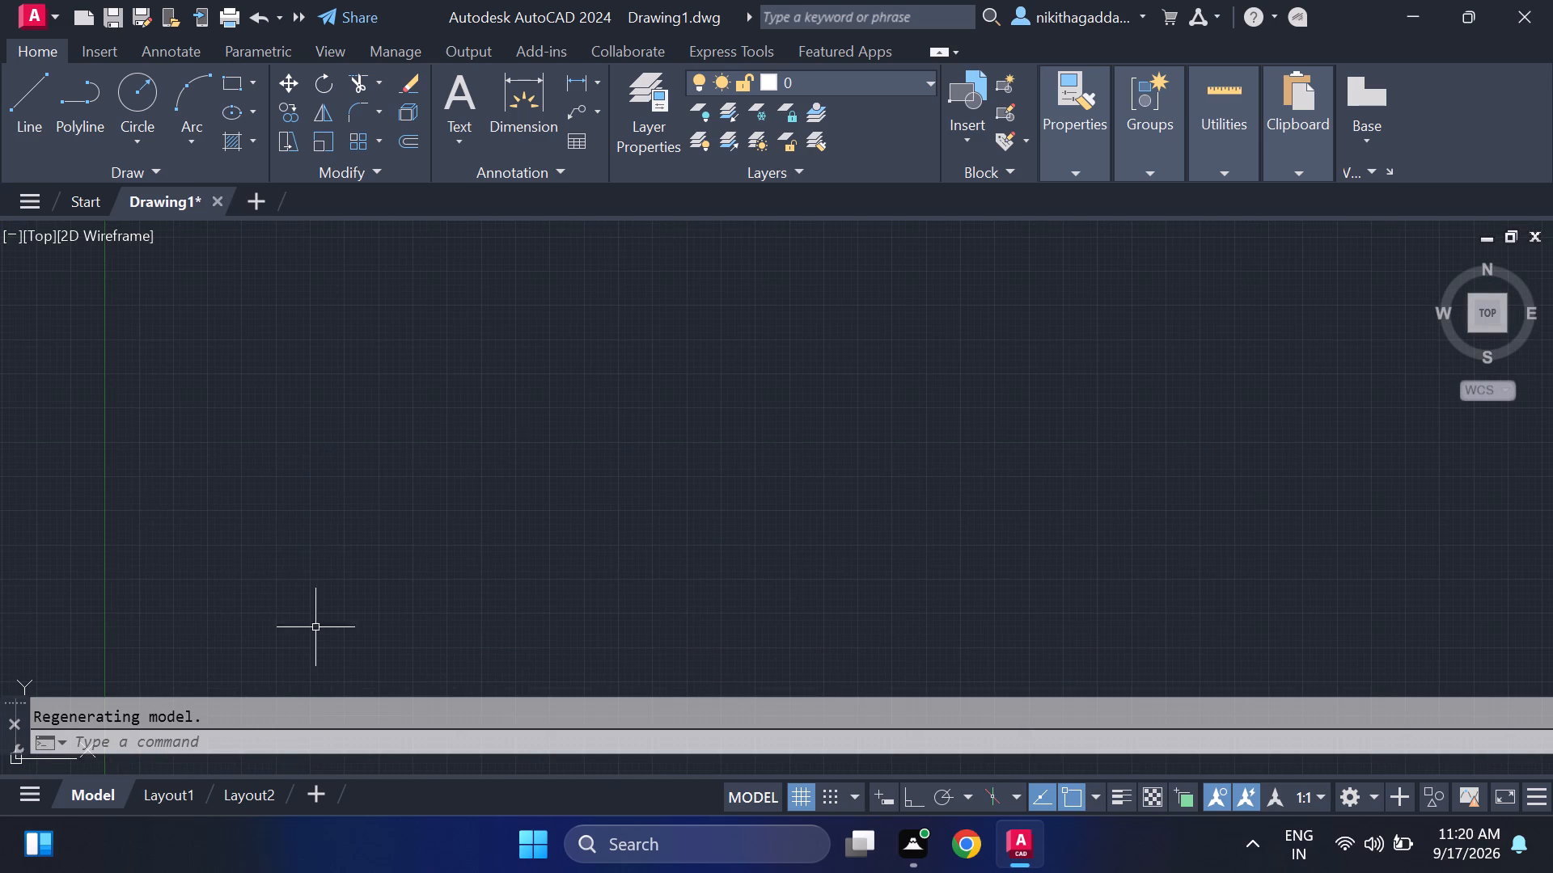
{"action": "type", "text": "units"}
{"action": "key", "text": "Return"}
{"action": "left_click", "coordinate": [747, 235]}
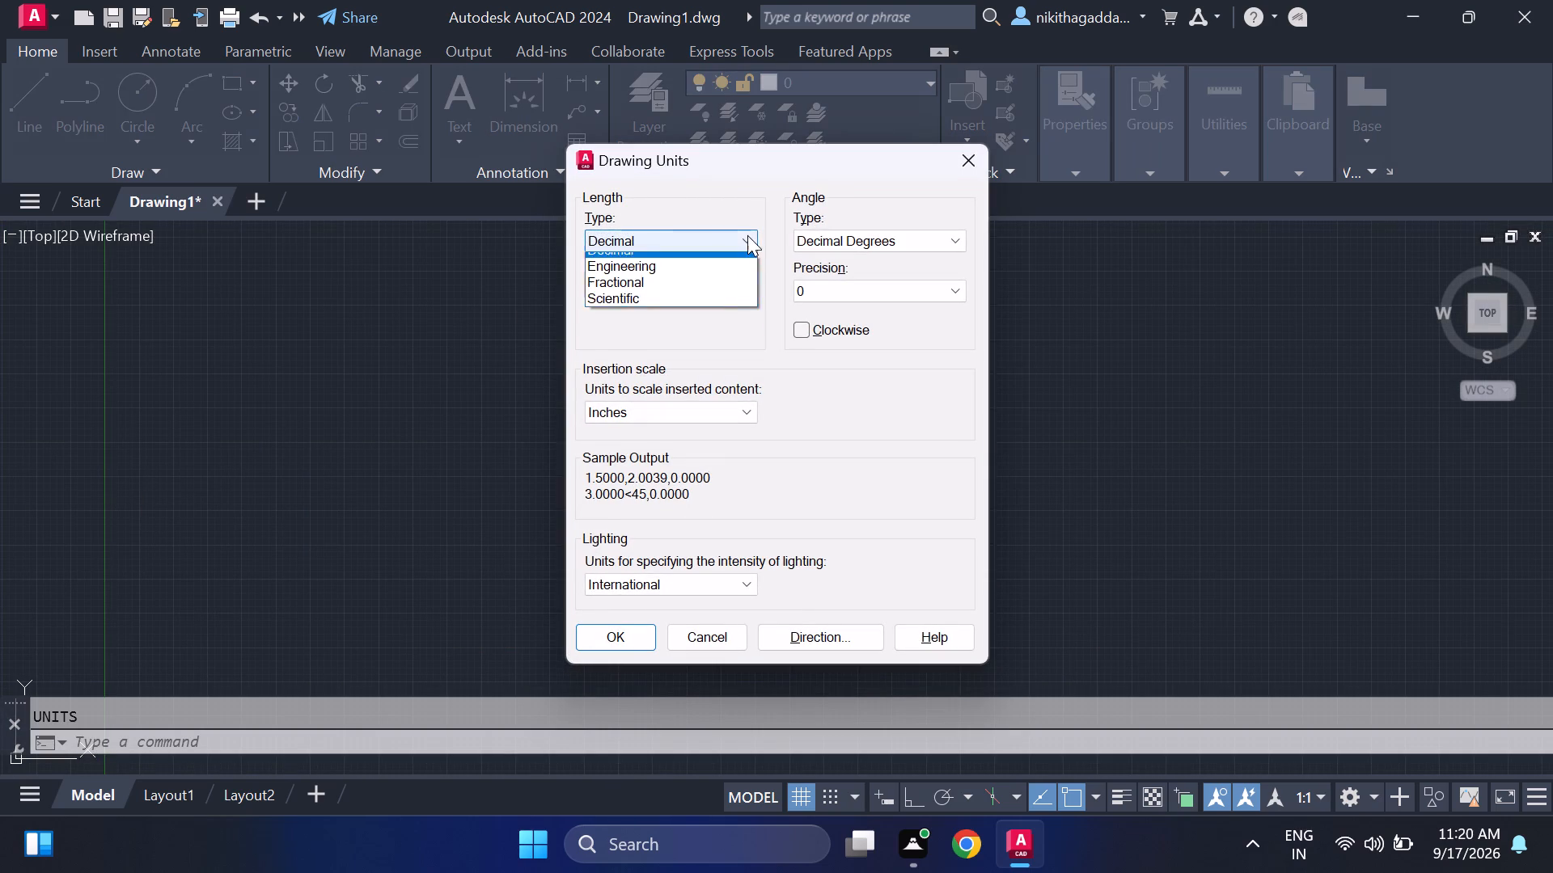
{"action": "left_click", "coordinate": [715, 294]}
{"action": "left_click", "coordinate": [713, 280]}
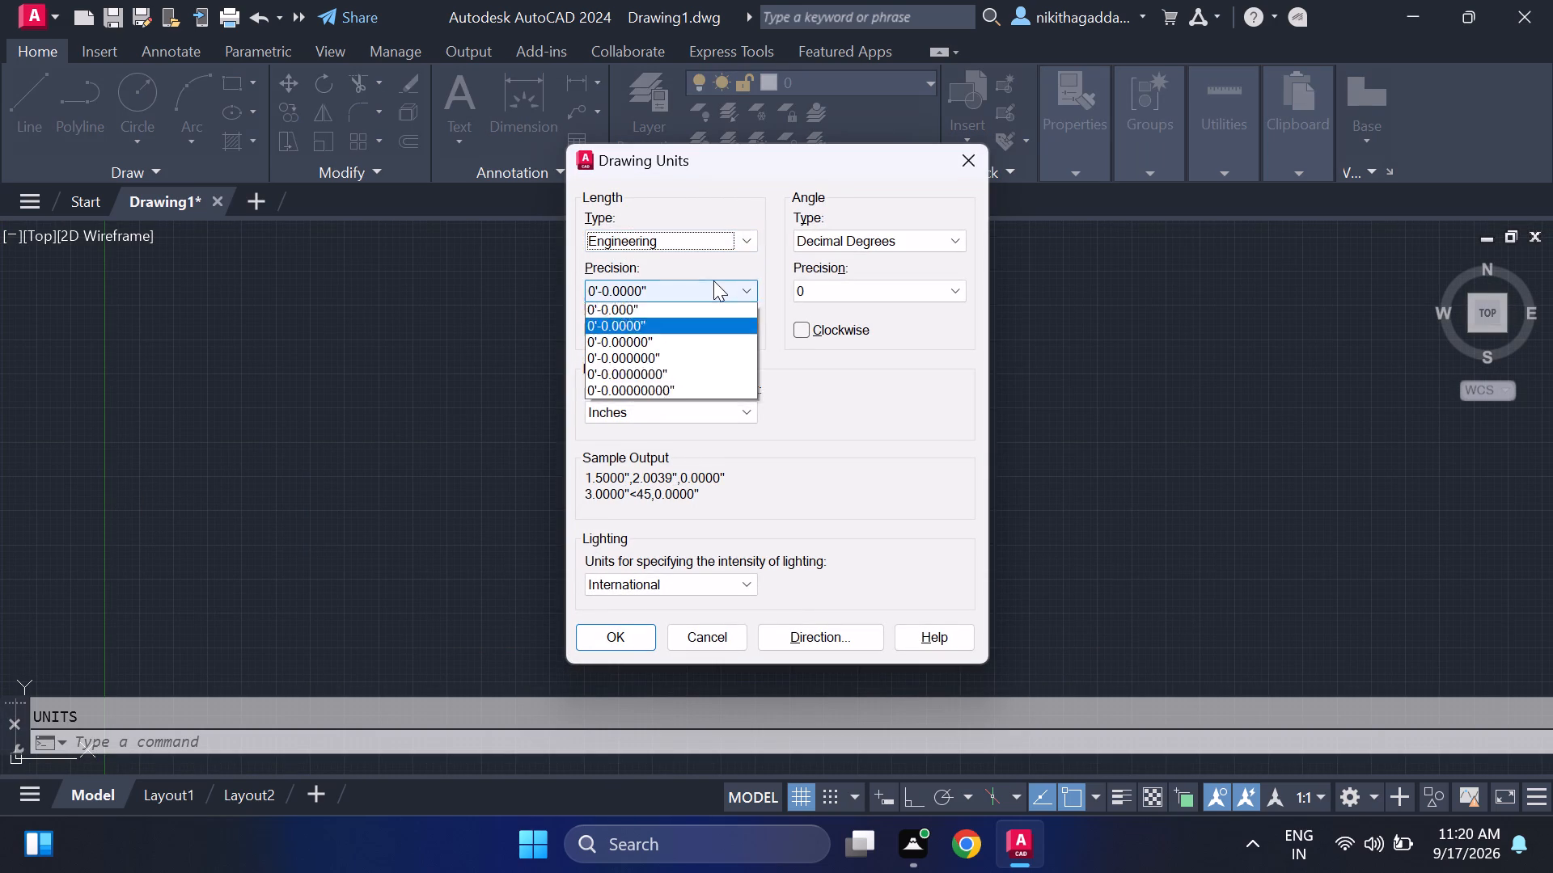
{"action": "left_click", "coordinate": [660, 347]}
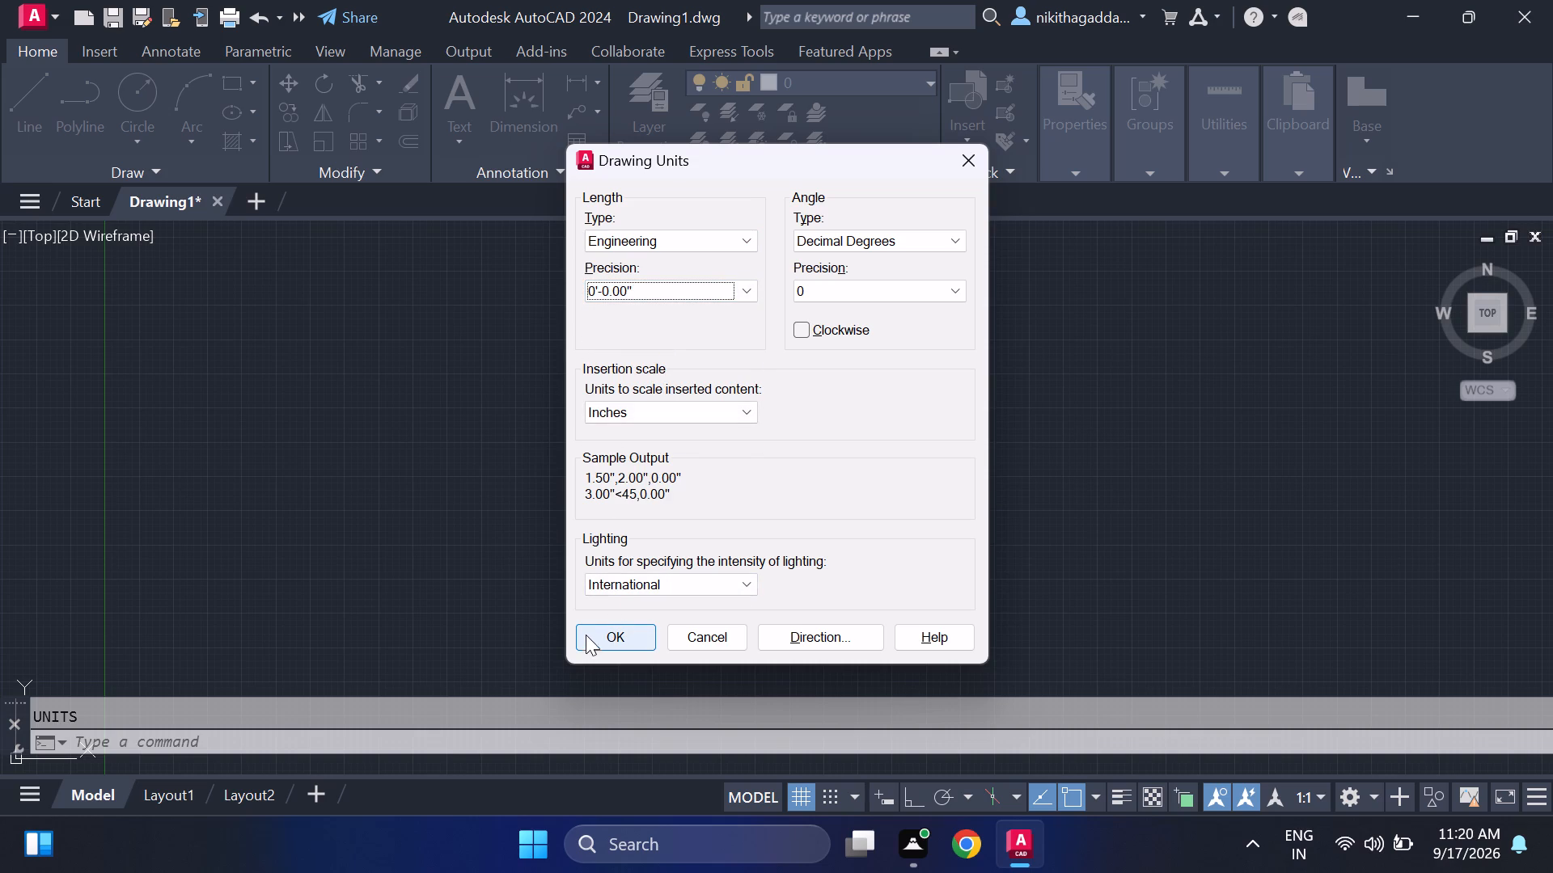
{"action": "left_click_drag", "start_coordinate": [590, 635], "coordinate": [590, 620]}
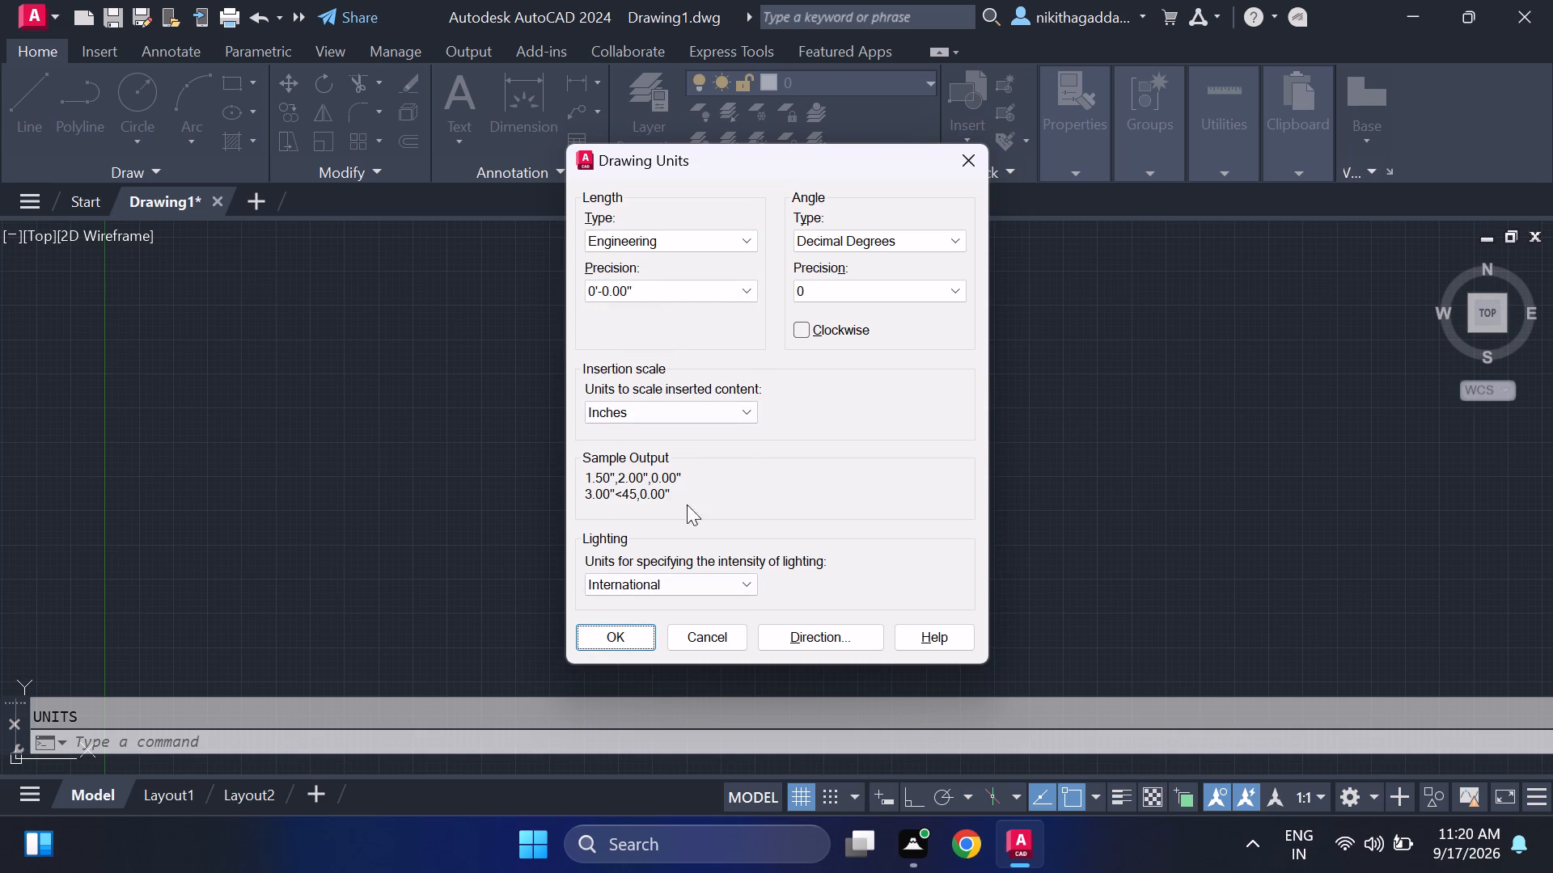
{"action": "left_click", "coordinate": [611, 643]}
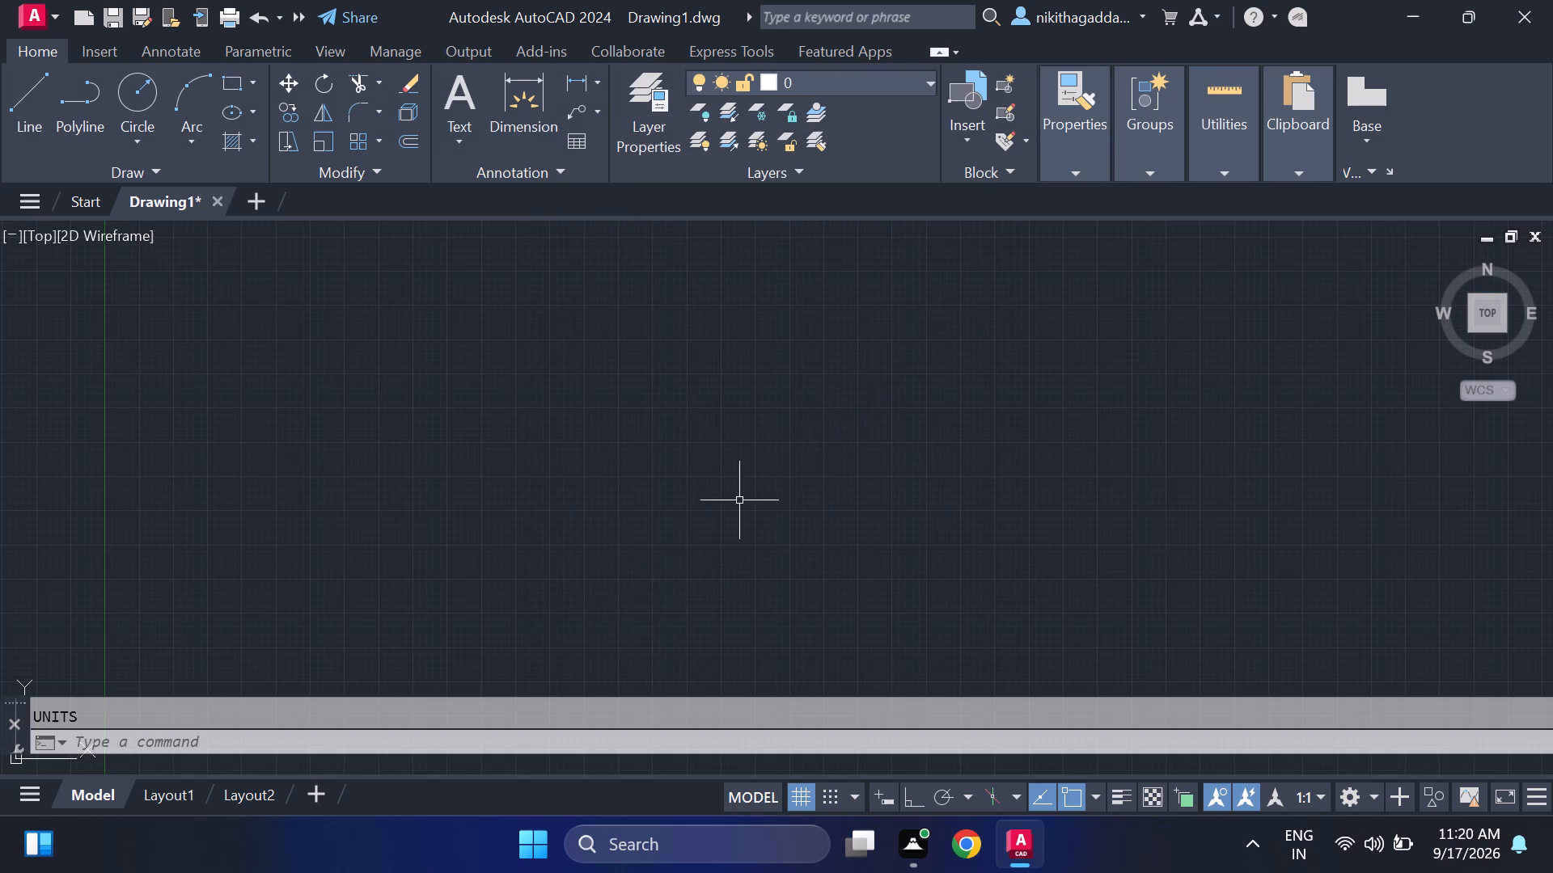
Set the Standard dimension style's primary linear units to Engineering with a precision of 0'-0.00".
{"action": "scroll", "coordinate": [739, 502], "scroll_direction": "down", "scroll_amount": 3}
{"action": "middle_click_drag", "start_coordinate": [750, 497], "coordinate": [247, 689]}
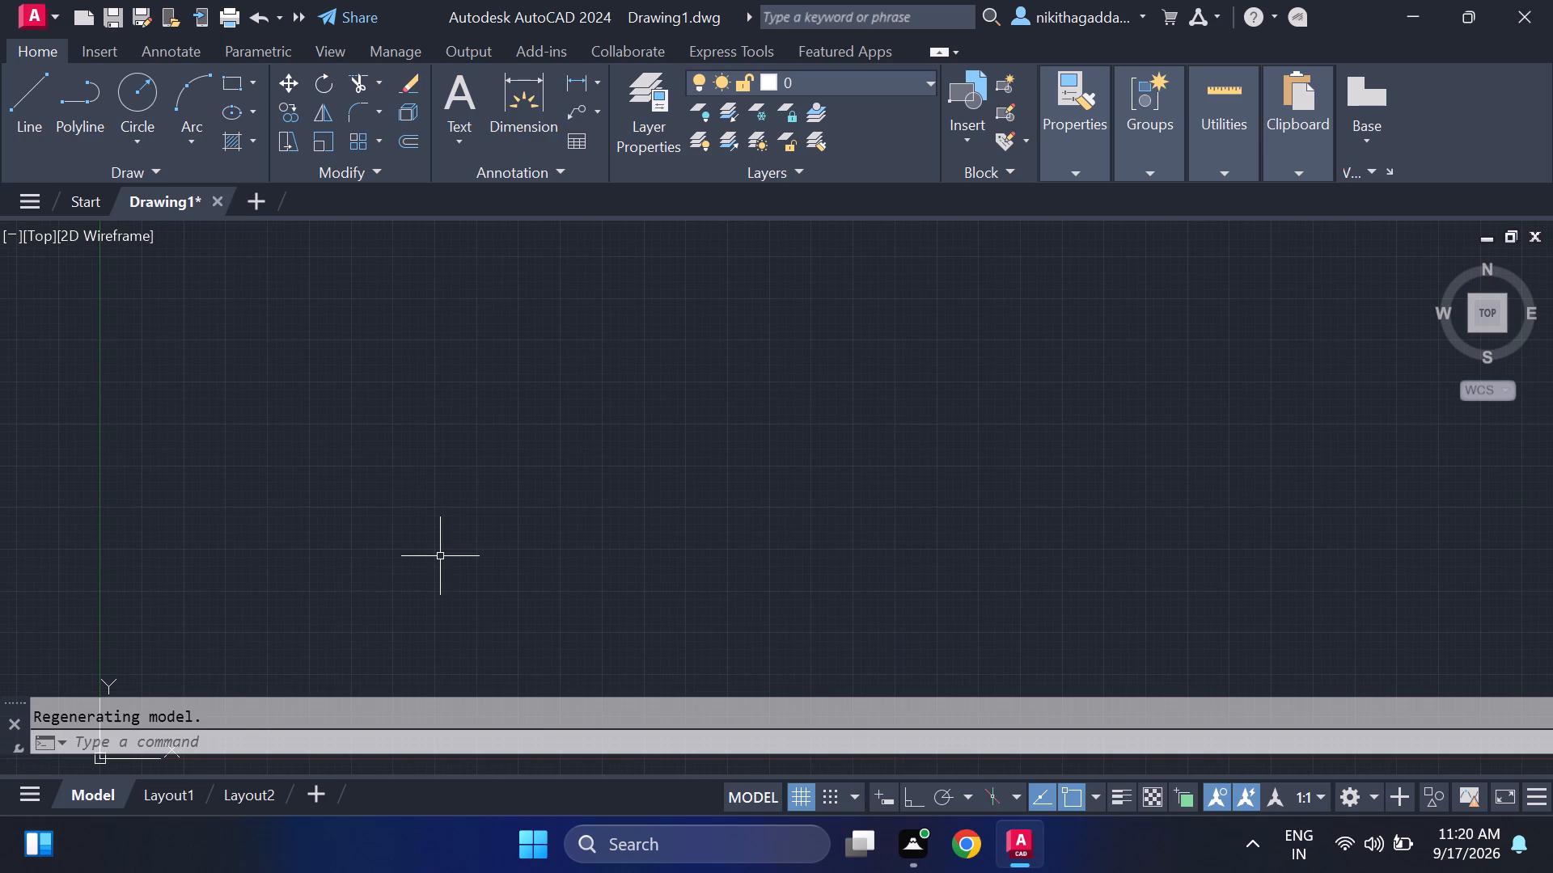
{"action": "key", "text": "d"}
{"action": "key", "text": "Return"}
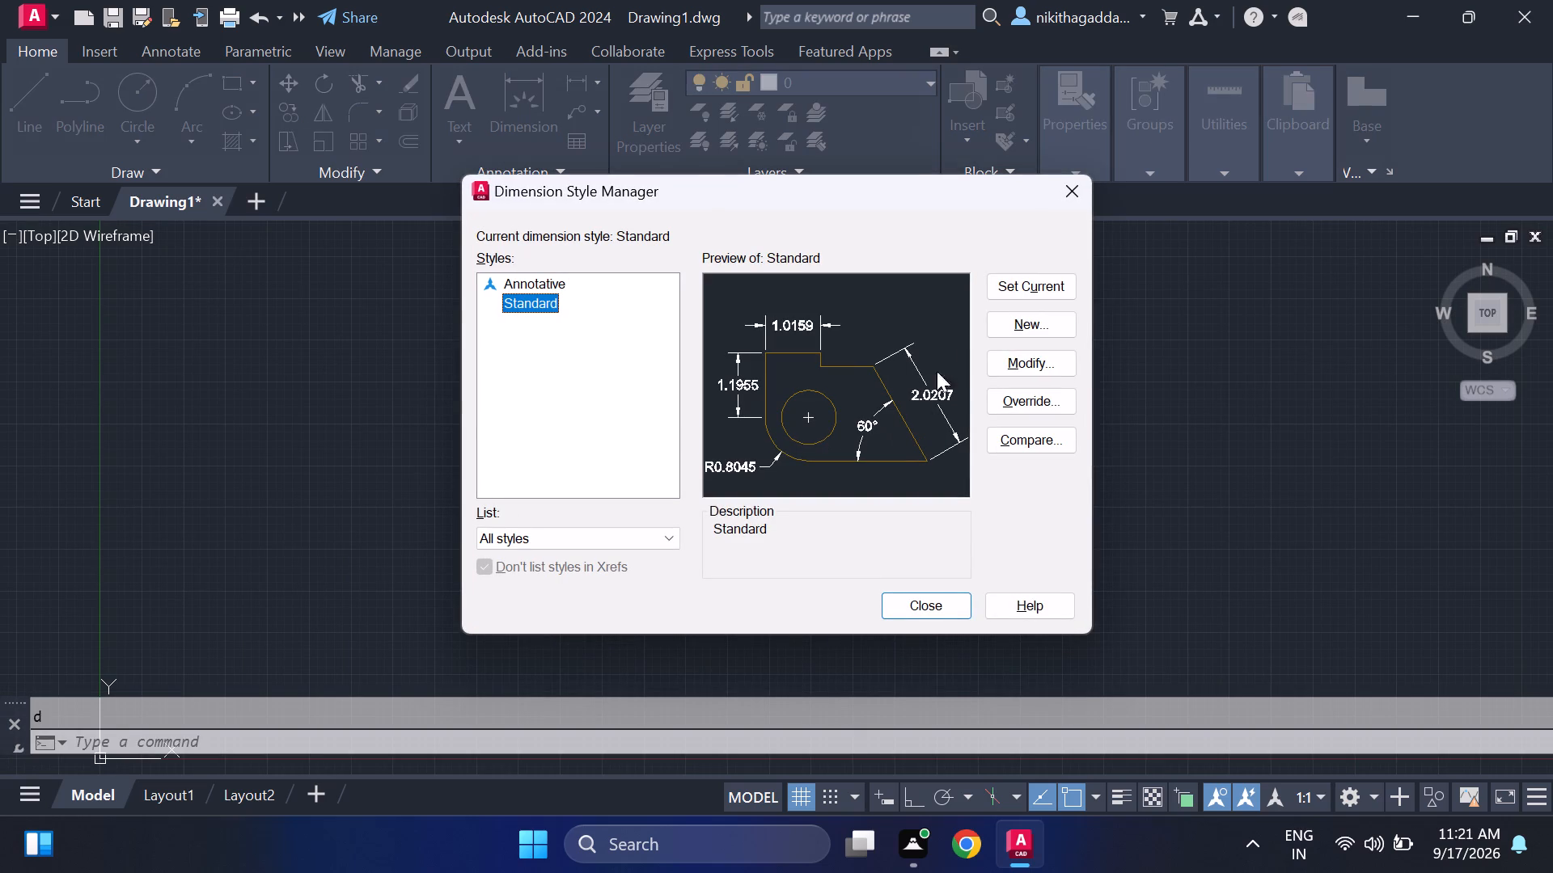
{"action": "left_click", "coordinate": [1071, 362]}
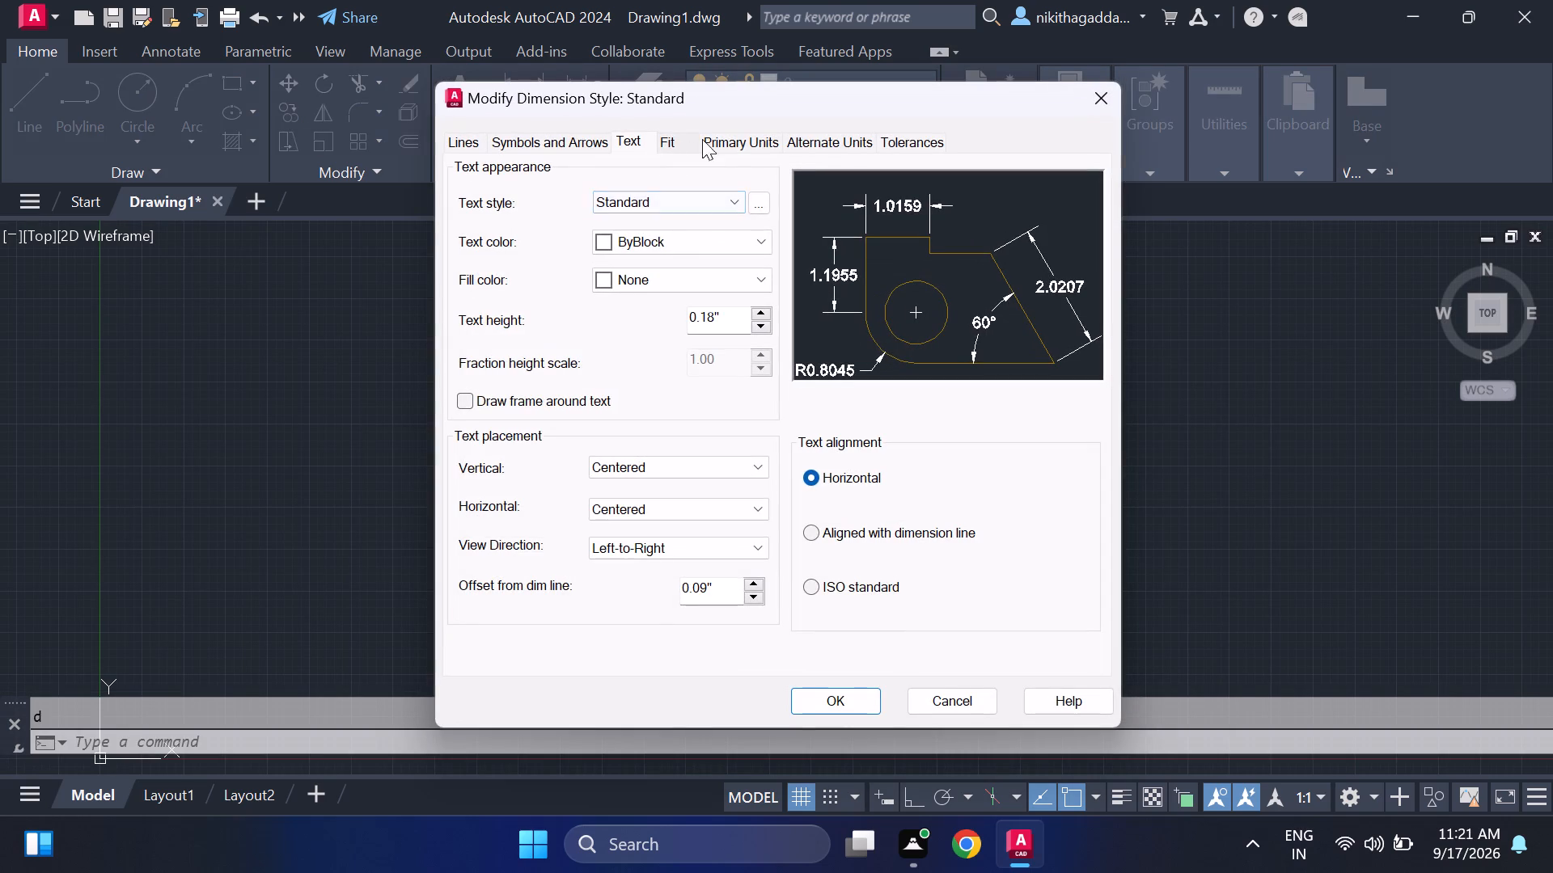
{"action": "left_click", "coordinate": [726, 140]}
{"action": "left_click", "coordinate": [713, 190]}
{"action": "left_click", "coordinate": [689, 244]}
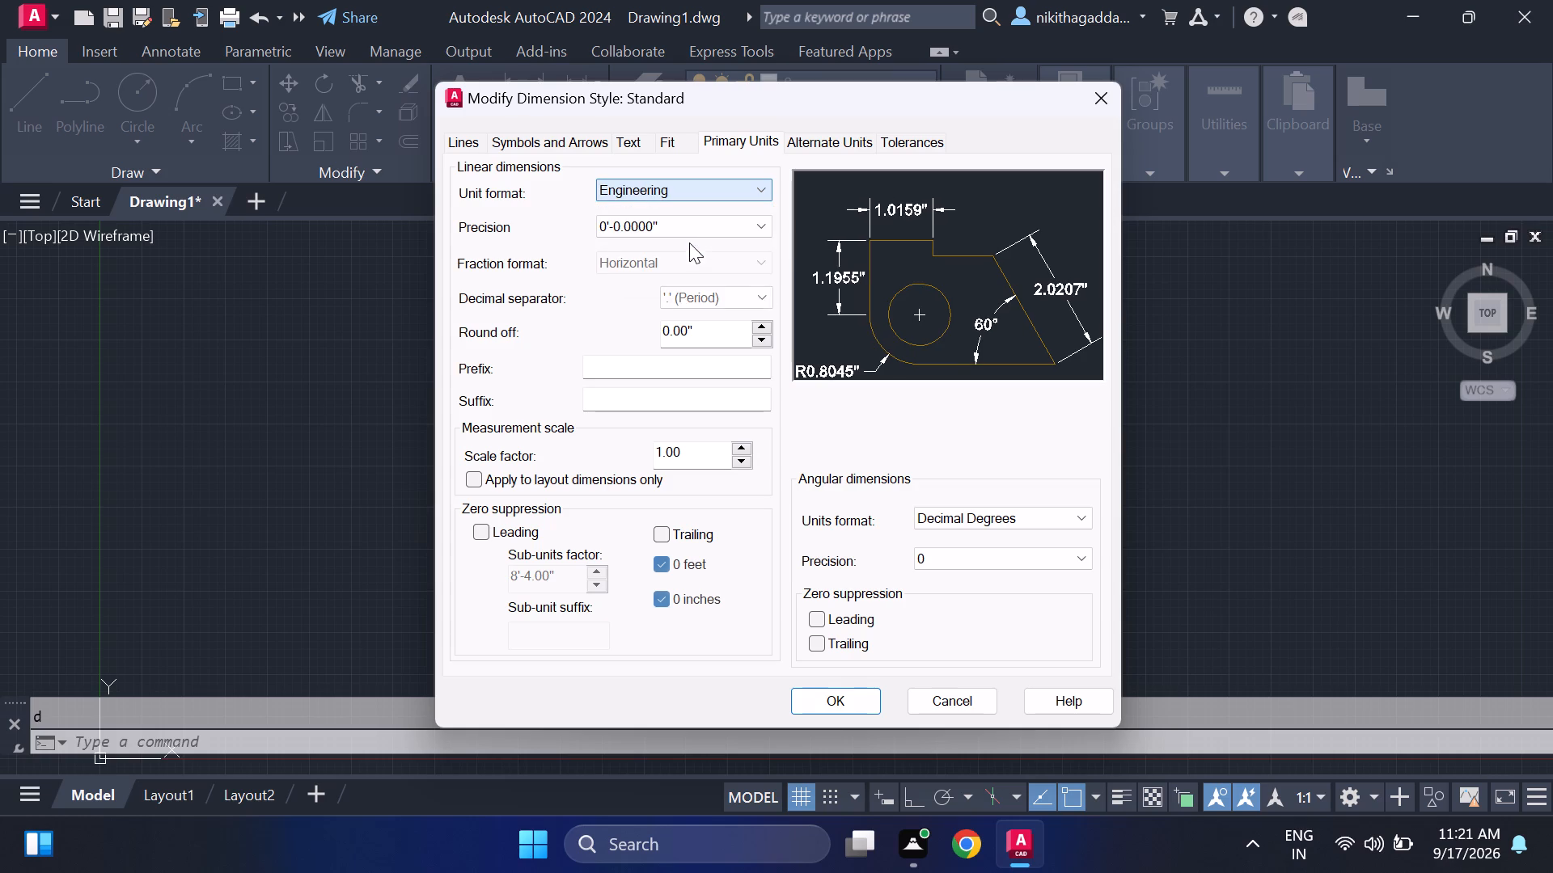
{"action": "left_click", "coordinate": [689, 227]}
{"action": "left_click", "coordinate": [666, 226]}
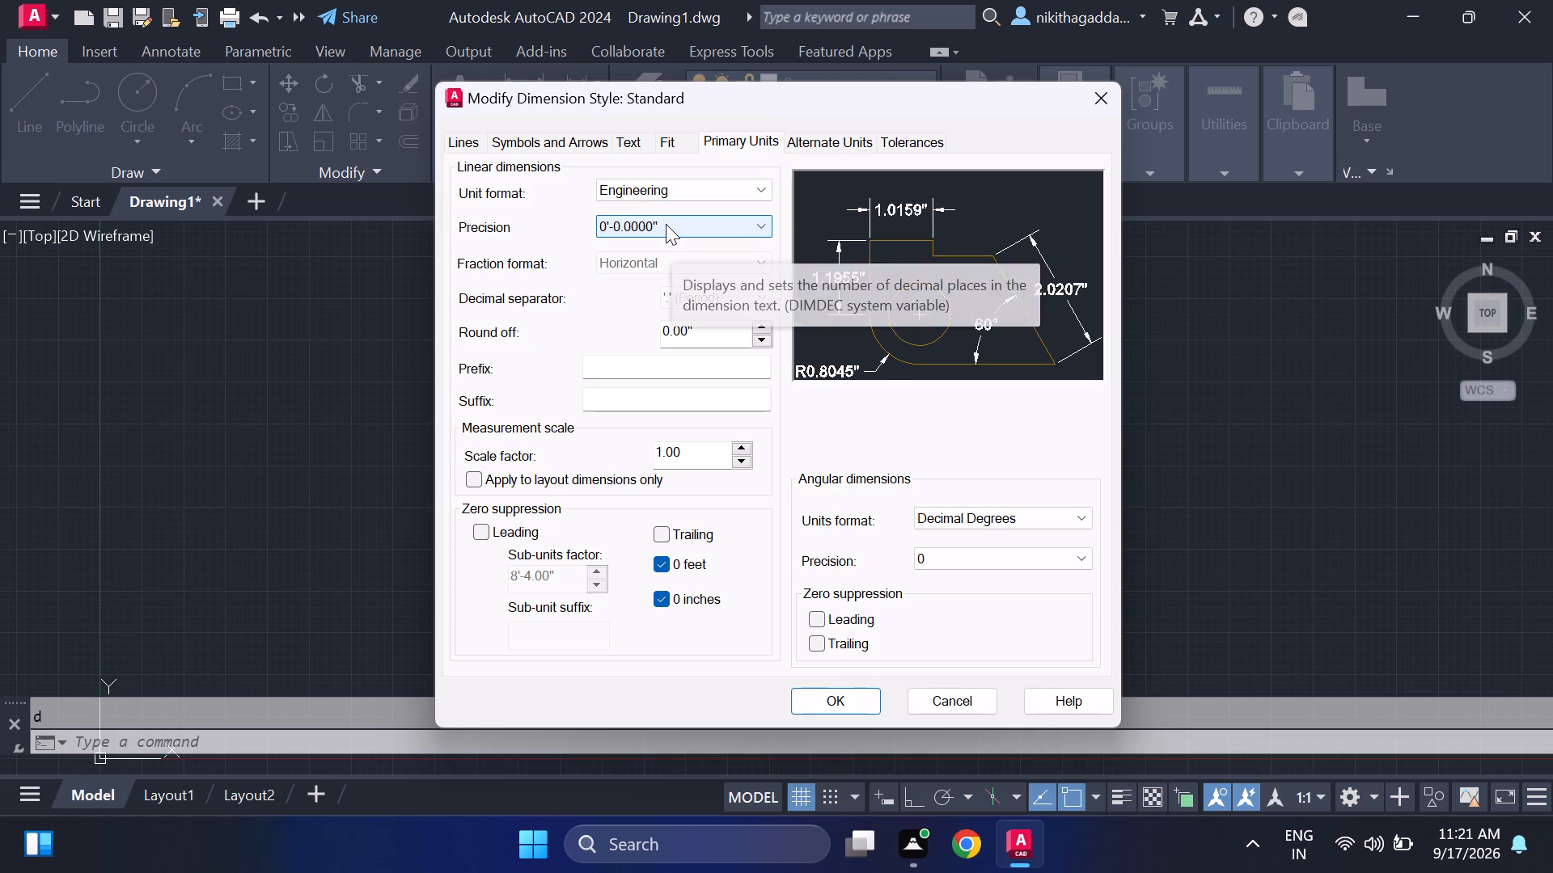
{"action": "left_click", "coordinate": [666, 224]}
{"action": "left_click", "coordinate": [634, 276]}
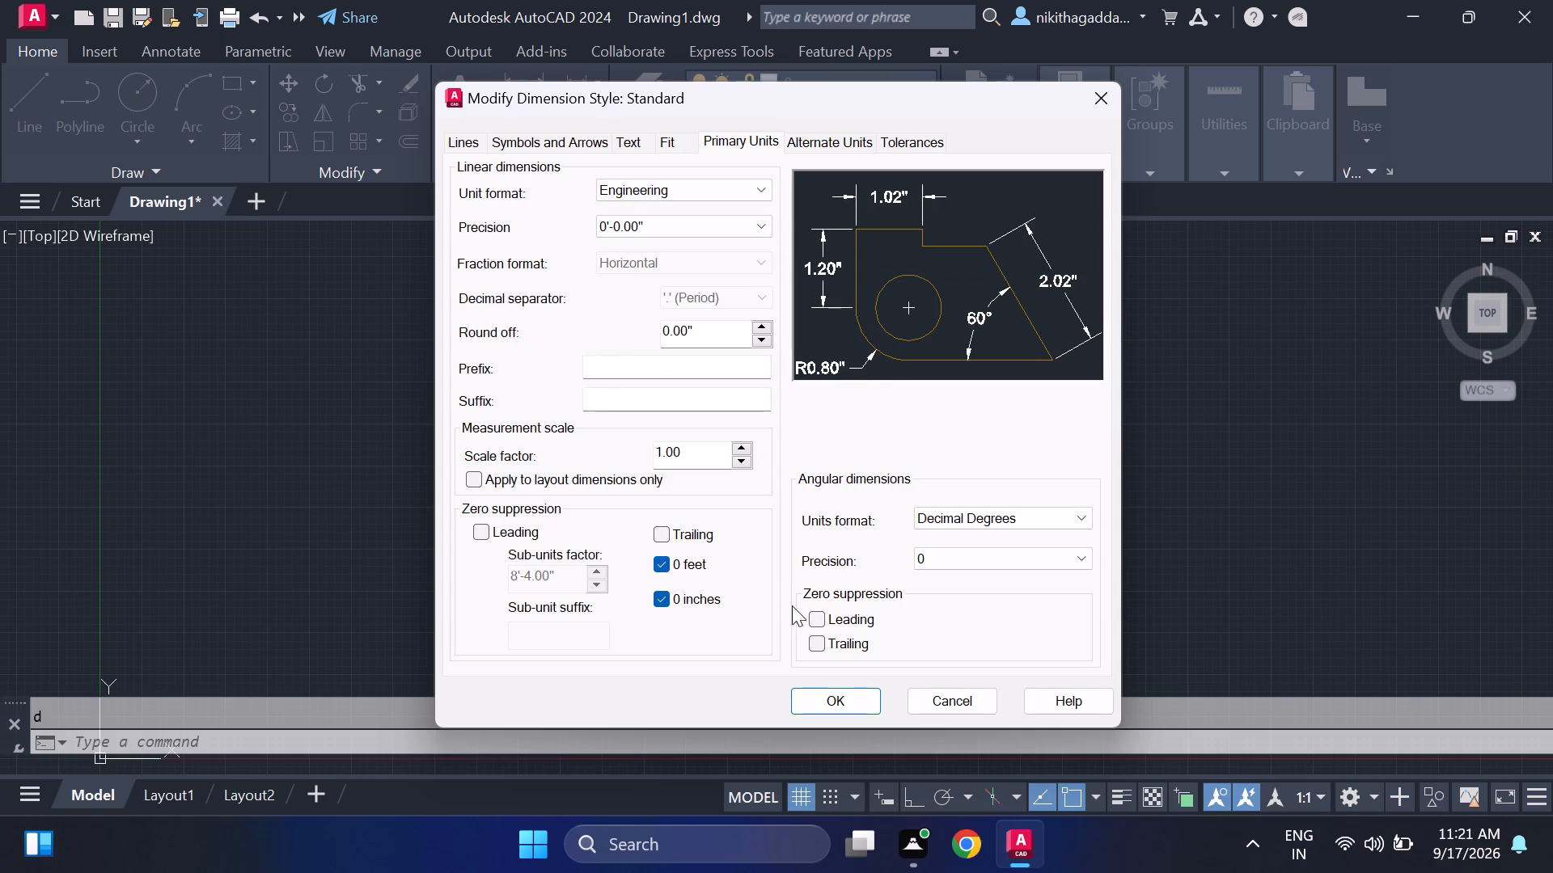
Set the Standard dimension style's text height to 5, apply it, and make the style current.
{"action": "left_click", "coordinate": [626, 145]}
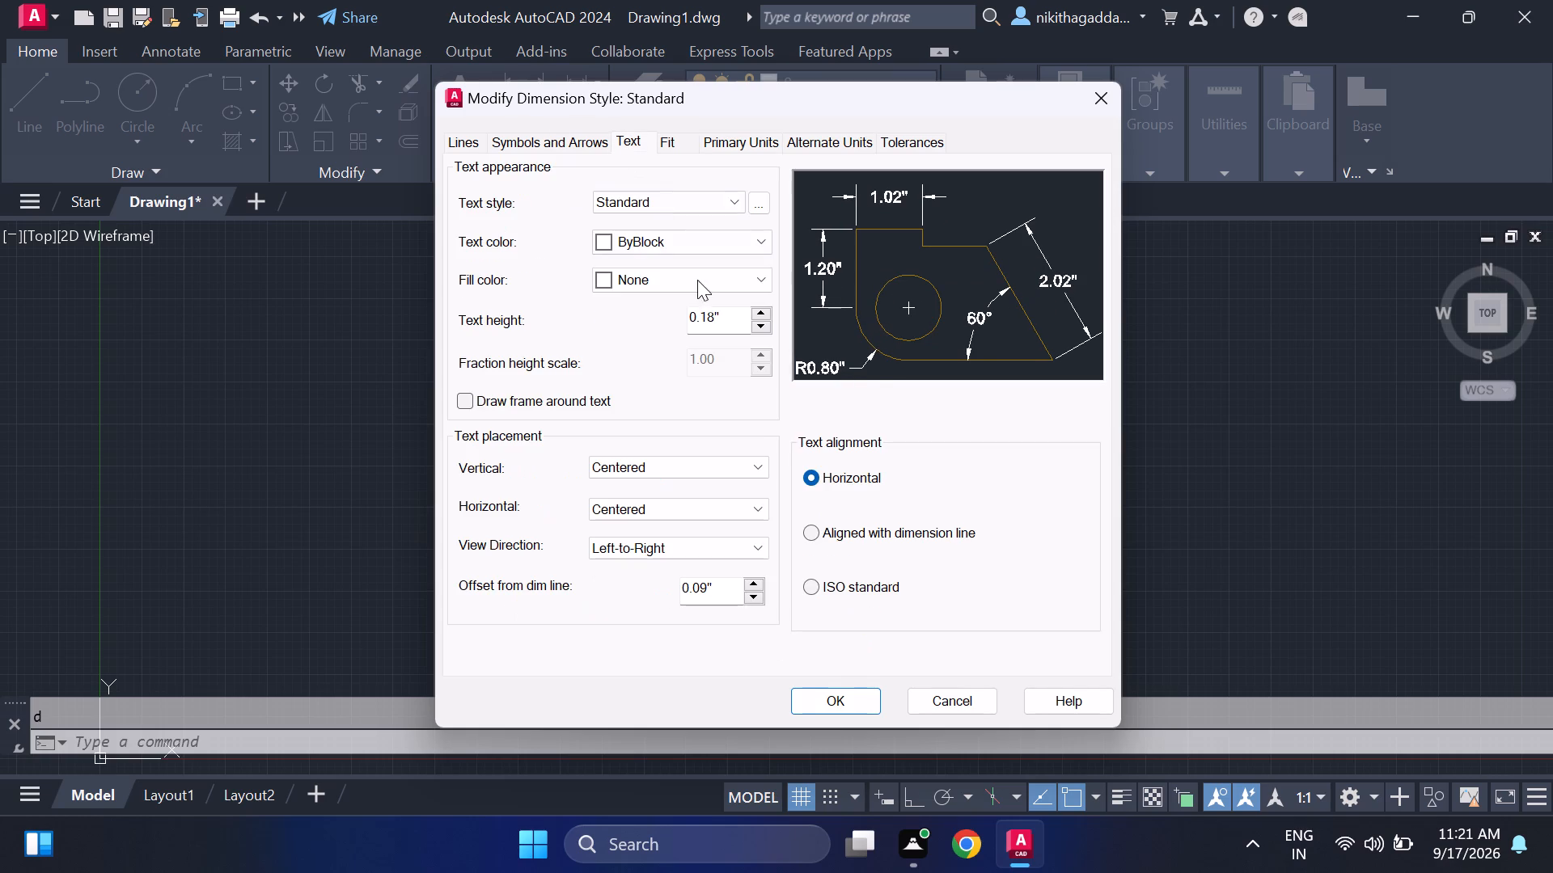
{"action": "left_click", "coordinate": [716, 299]}
{"action": "left_click", "coordinate": [719, 316]}
{"action": "key", "text": "BackSpace"}
{"action": "key", "text": "BackSpace"}
{"action": "key", "text": "BackSpace"}
{"action": "key", "text": "BackSpace"}
{"action": "key", "text": "BackSpace"}
{"action": "key", "text": "BackSpace"}
{"action": "key", "text": "BackSpace"}
{"action": "key", "text": "BackSpace"}
{"action": "key", "text": "BackSpace"}
{"action": "key", "text": "BackSpace"}
{"action": "key", "text": "BackSpace"}
{"action": "key", "text": "BackSpace"}
{"action": "key", "text": "5"}
{"action": "left_click", "coordinate": [849, 708]}
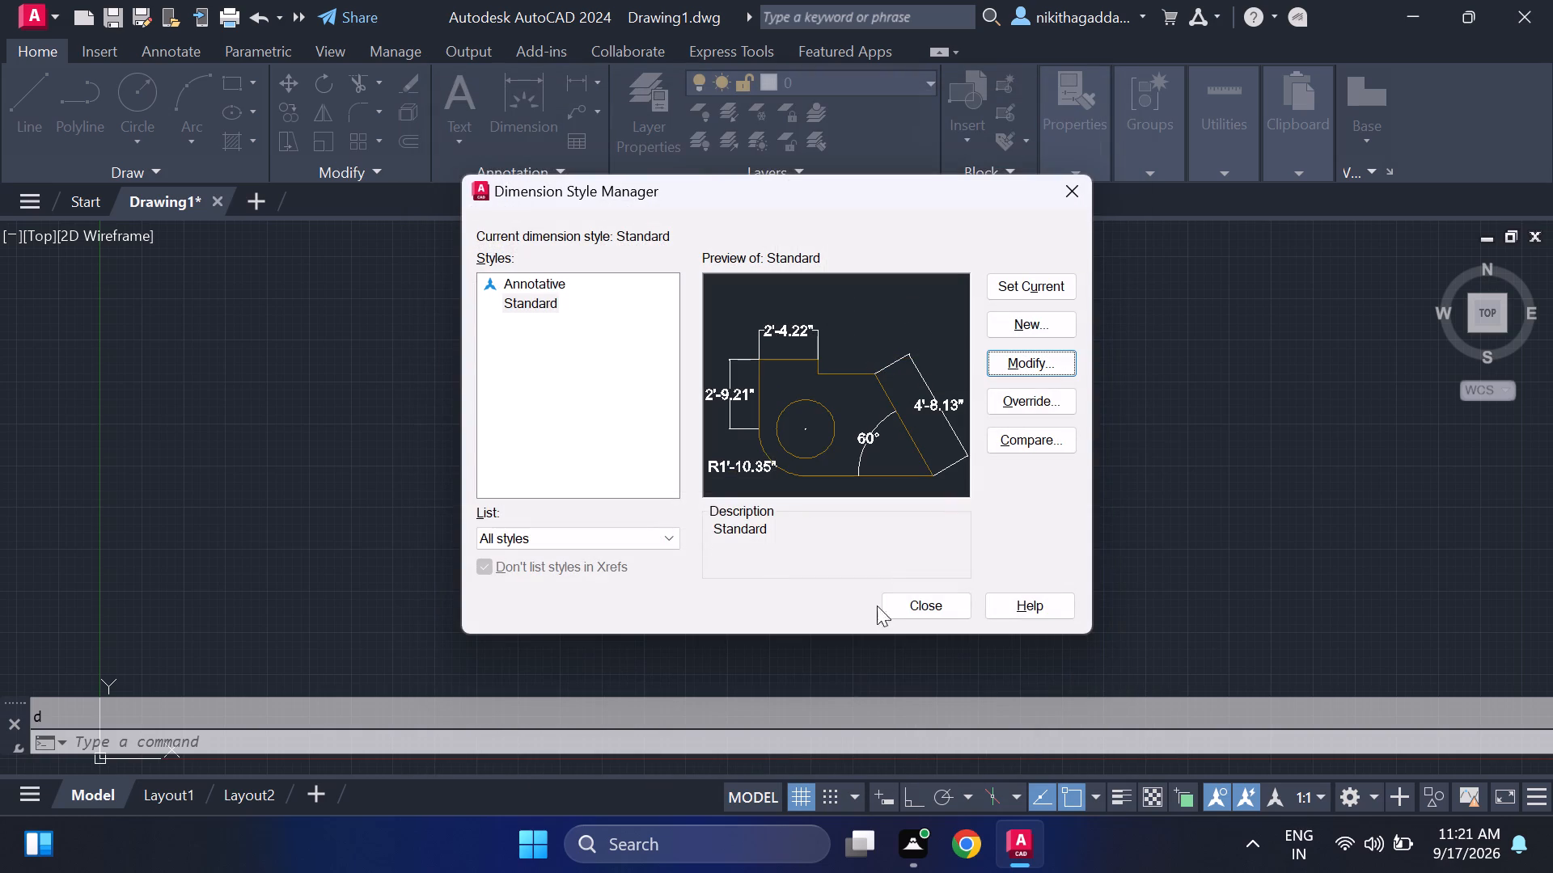
{"action": "left_click", "coordinate": [1018, 276]}
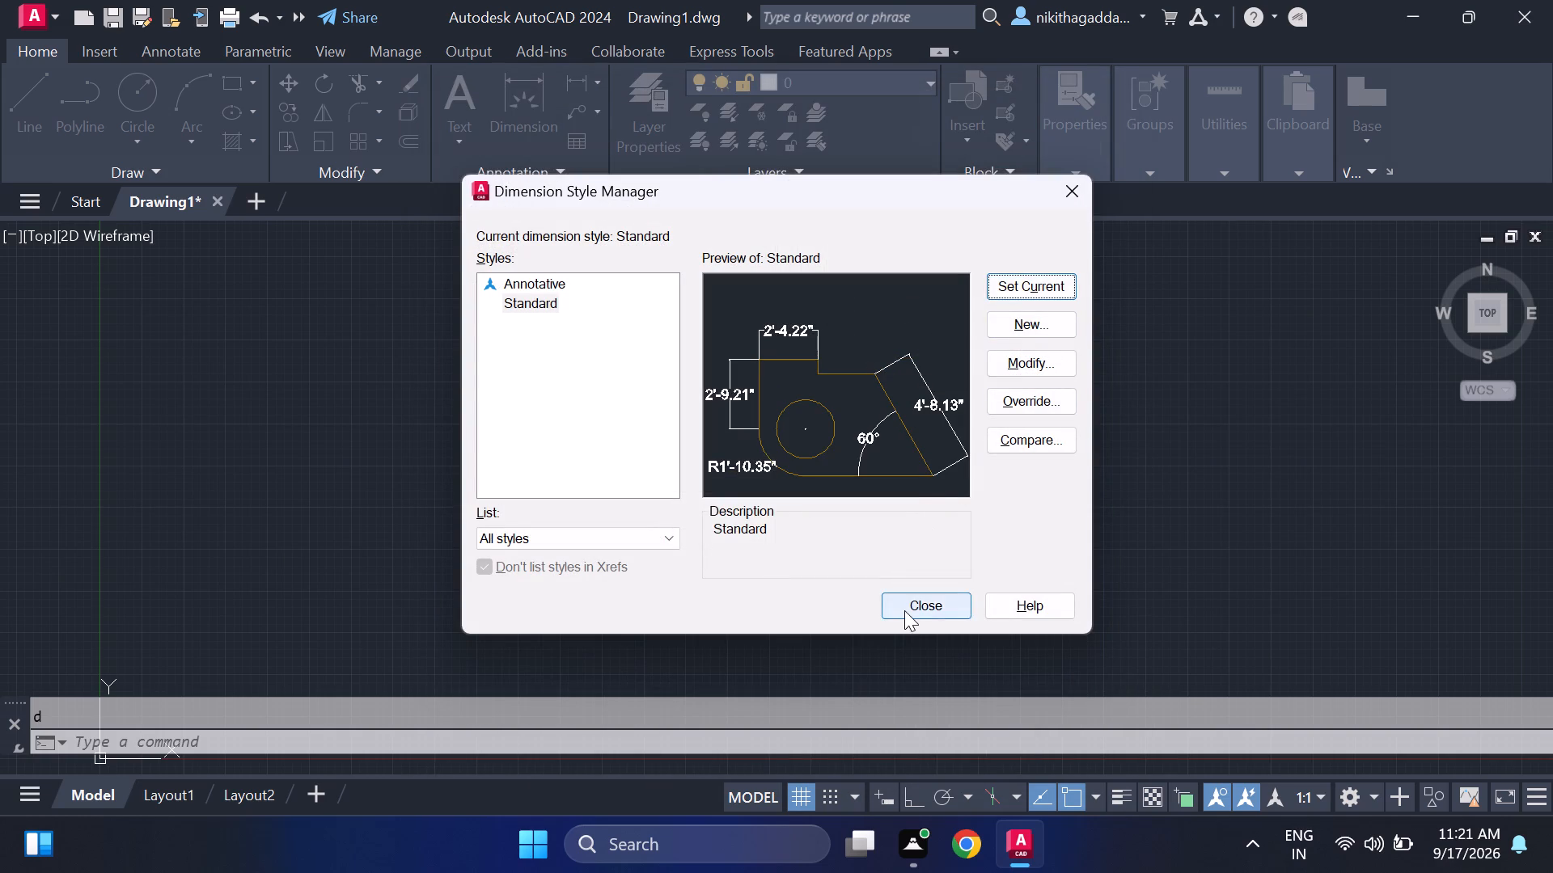
{"action": "left_click", "coordinate": [905, 610]}
Create a new layer named walls in the layer properties.
{"action": "scroll", "coordinate": [844, 498], "scroll_direction": "down", "scroll_amount": 4}
{"action": "middle_click_drag", "start_coordinate": [819, 452], "coordinate": [436, 572]}
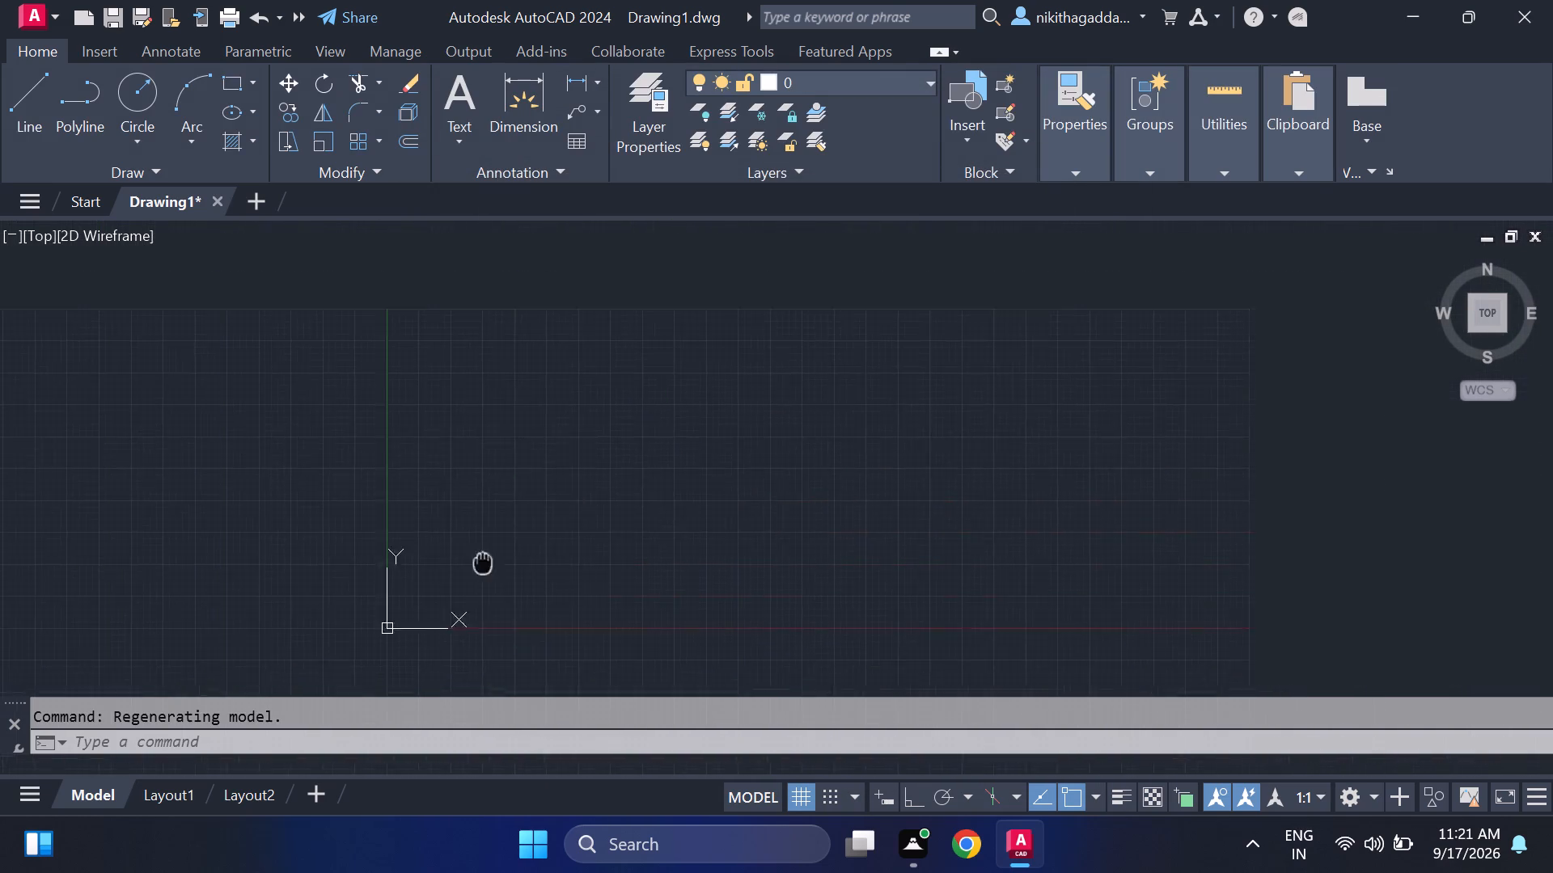
{"action": "middle_click_drag", "start_coordinate": [436, 572], "coordinate": [0, 711]}
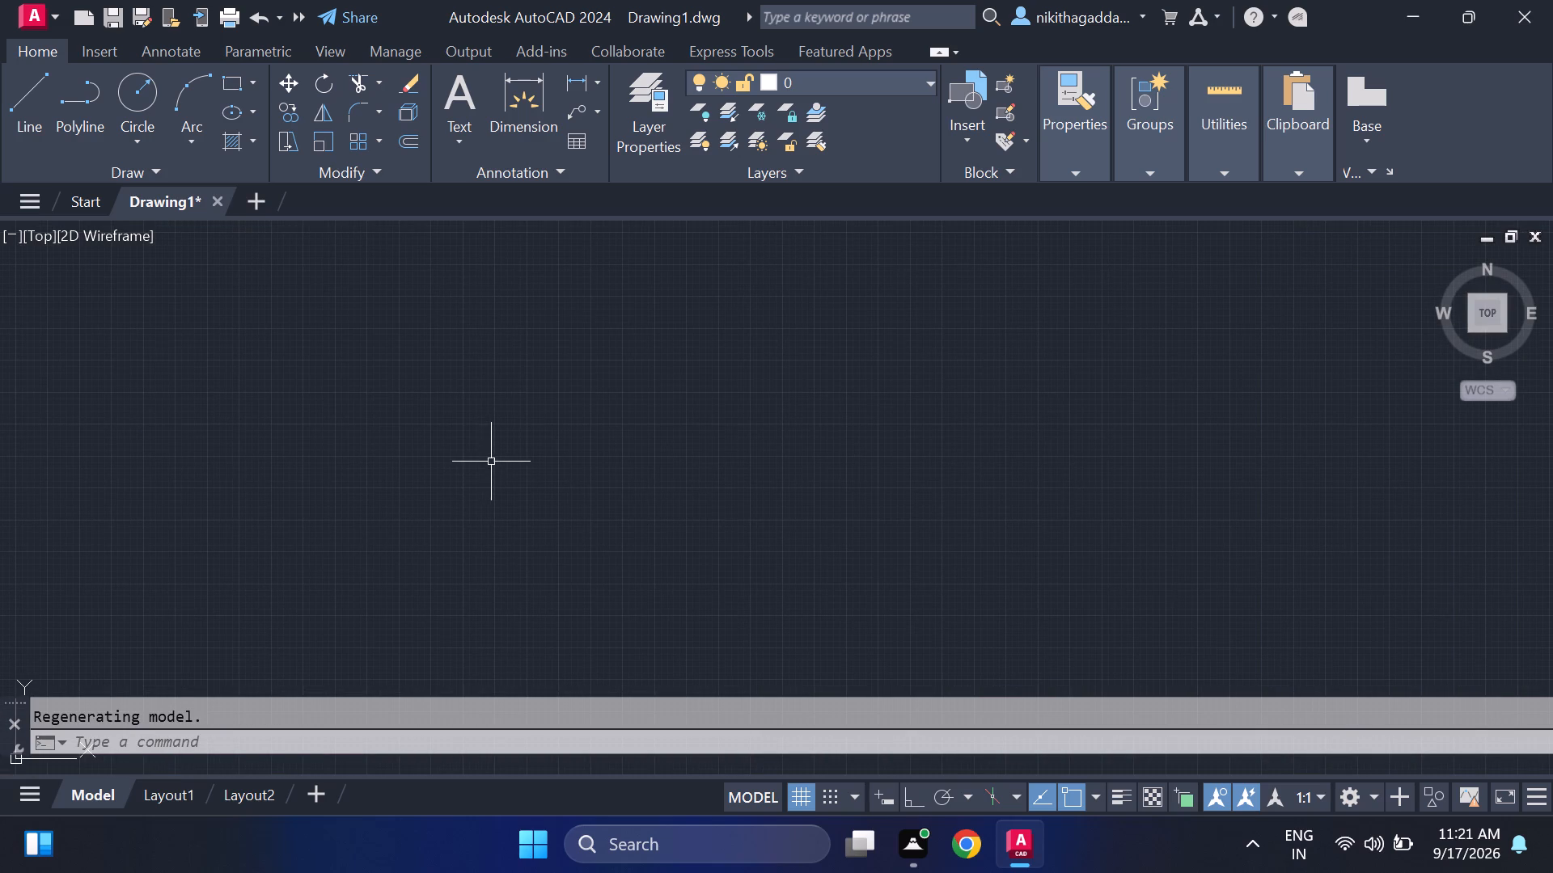
{"action": "scroll", "coordinate": [499, 461], "scroll_direction": "down", "scroll_amount": 2}
{"action": "middle_click_drag", "start_coordinate": [523, 443], "coordinate": [290, 549]}
{"action": "scroll", "coordinate": [523, 443], "scroll_direction": "down", "scroll_amount": 1}
{"action": "left_click", "coordinate": [645, 123]}
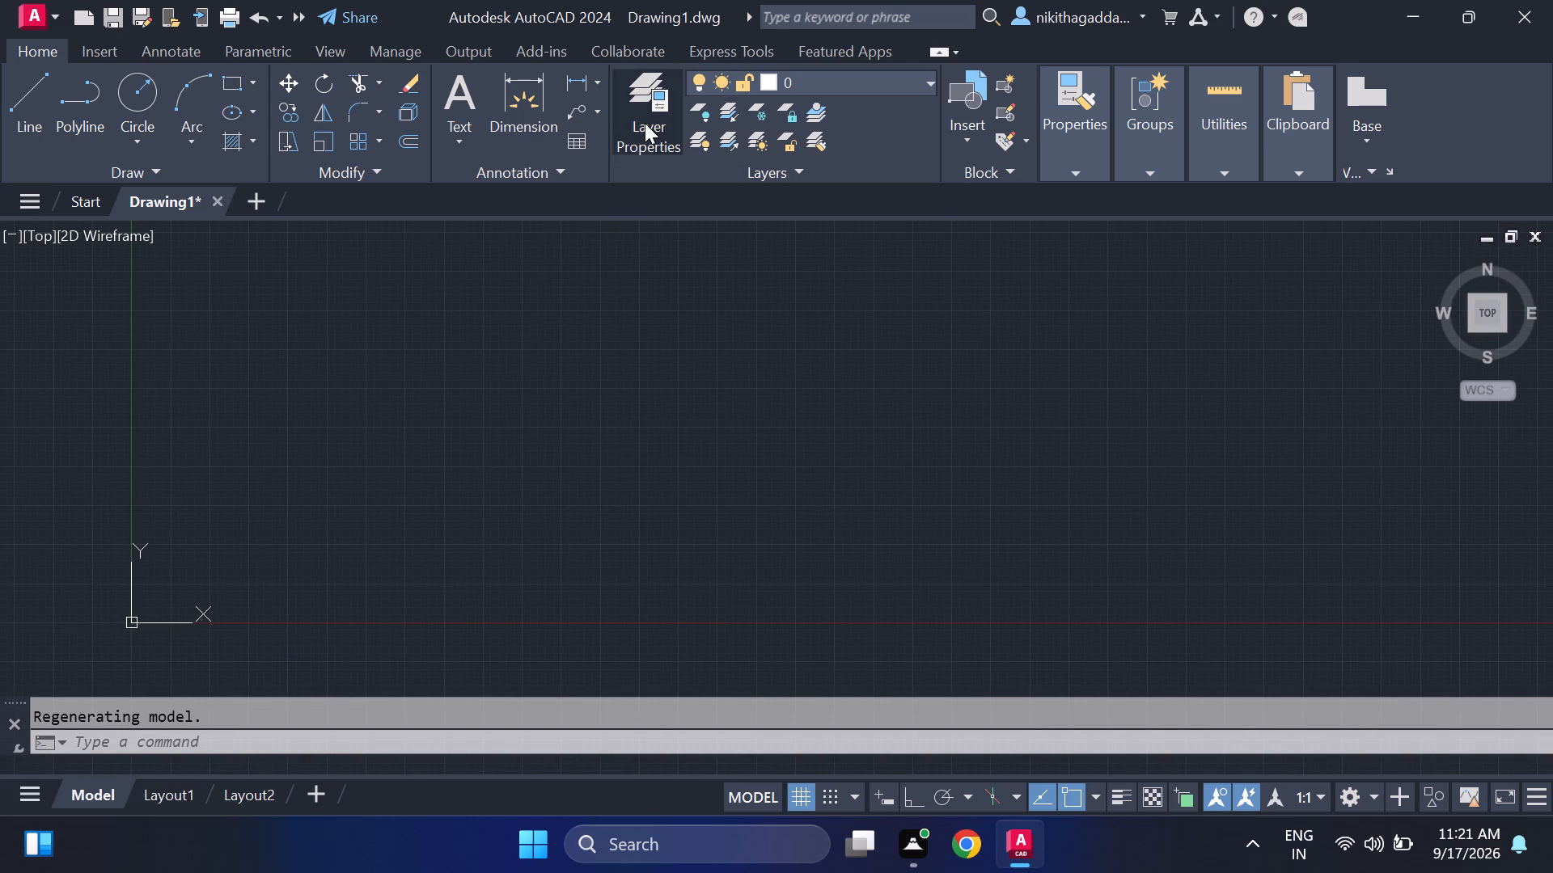
{"action": "left_click", "coordinate": [1072, 70]}
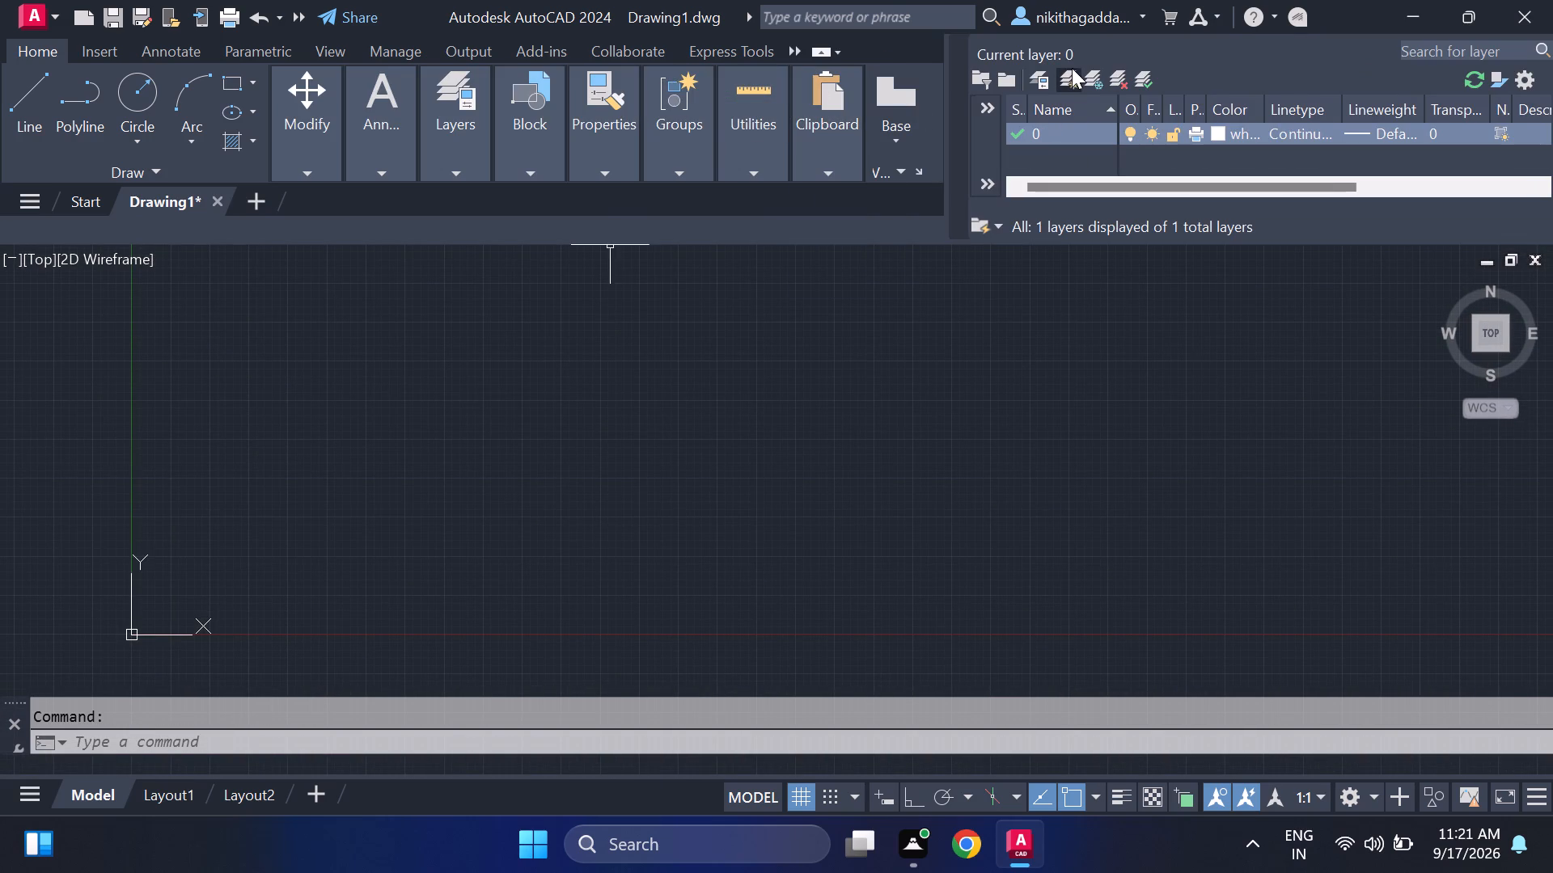
{"action": "key", "text": "BackSpace"}
{"action": "type", "text": "walls"}
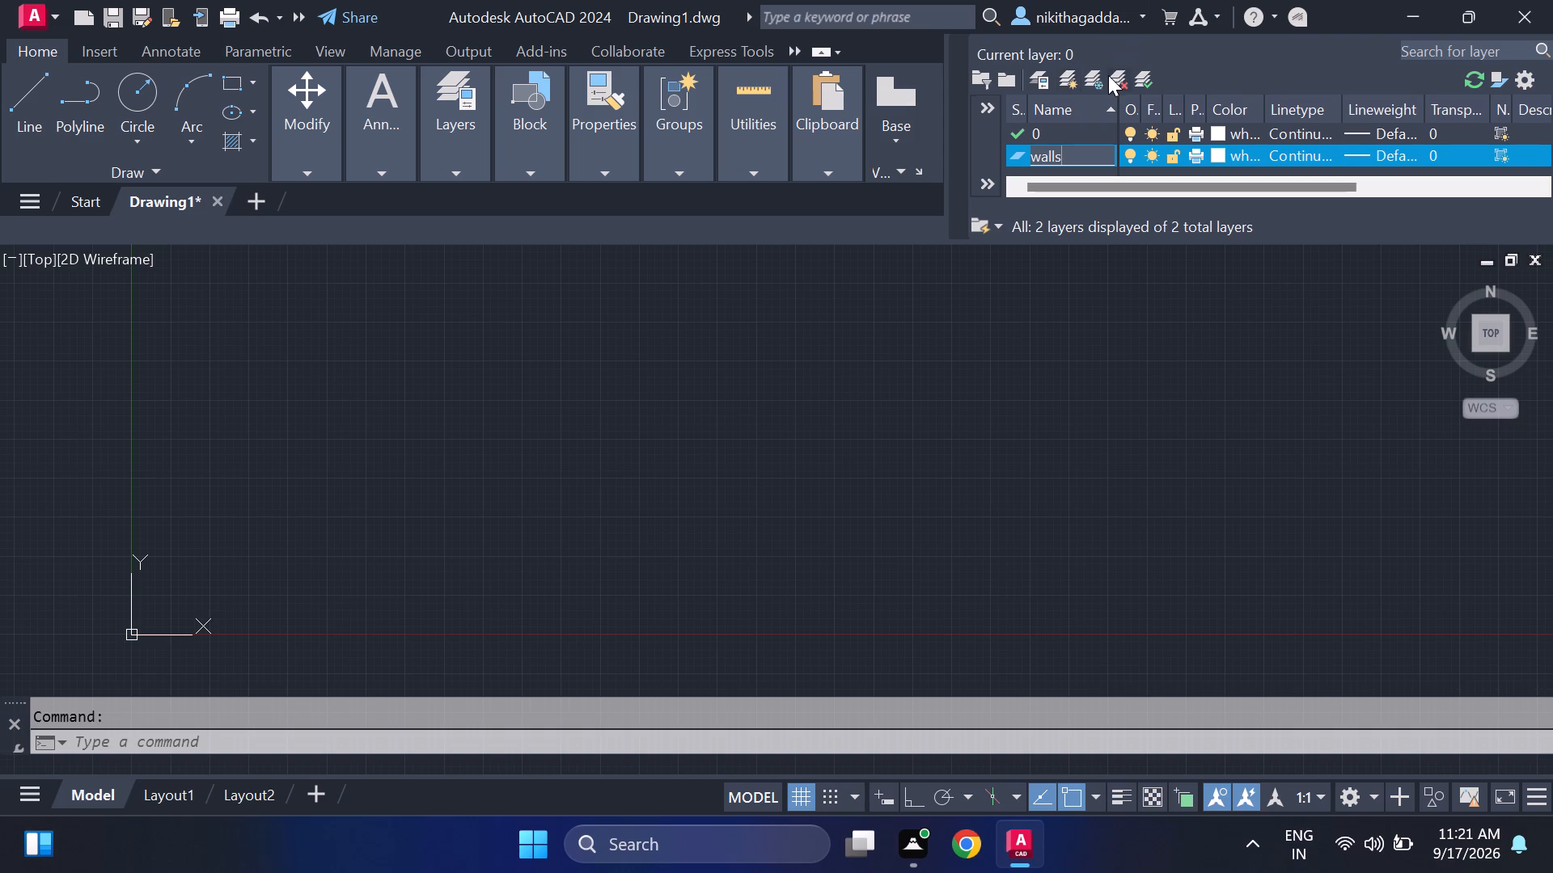
{"action": "key", "text": "Return"}
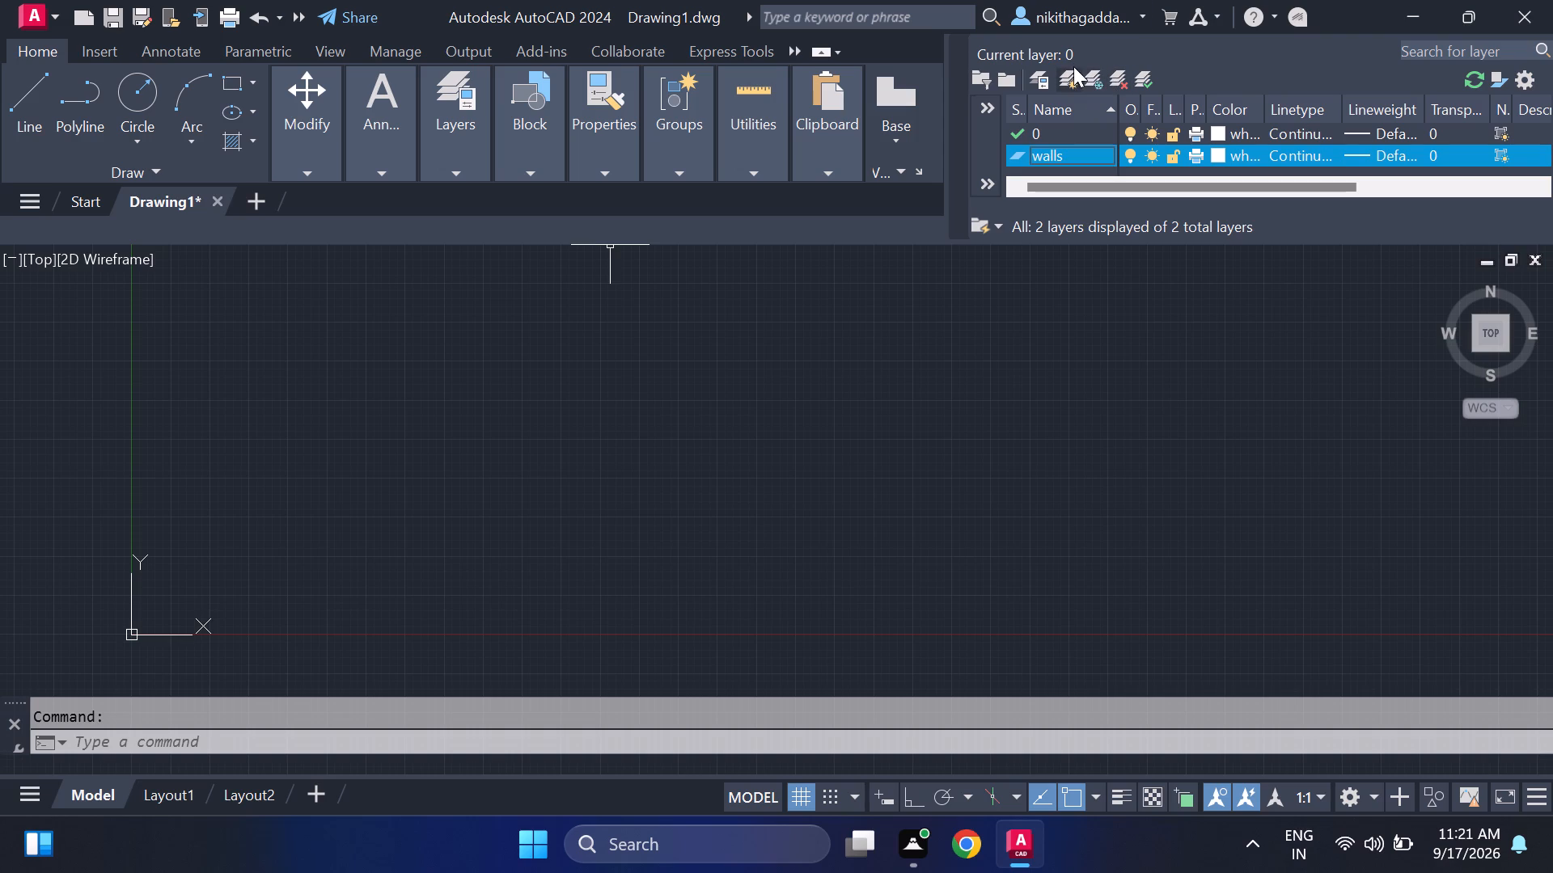
Create a new layer named text.
{"action": "left_click", "coordinate": [1059, 74]}
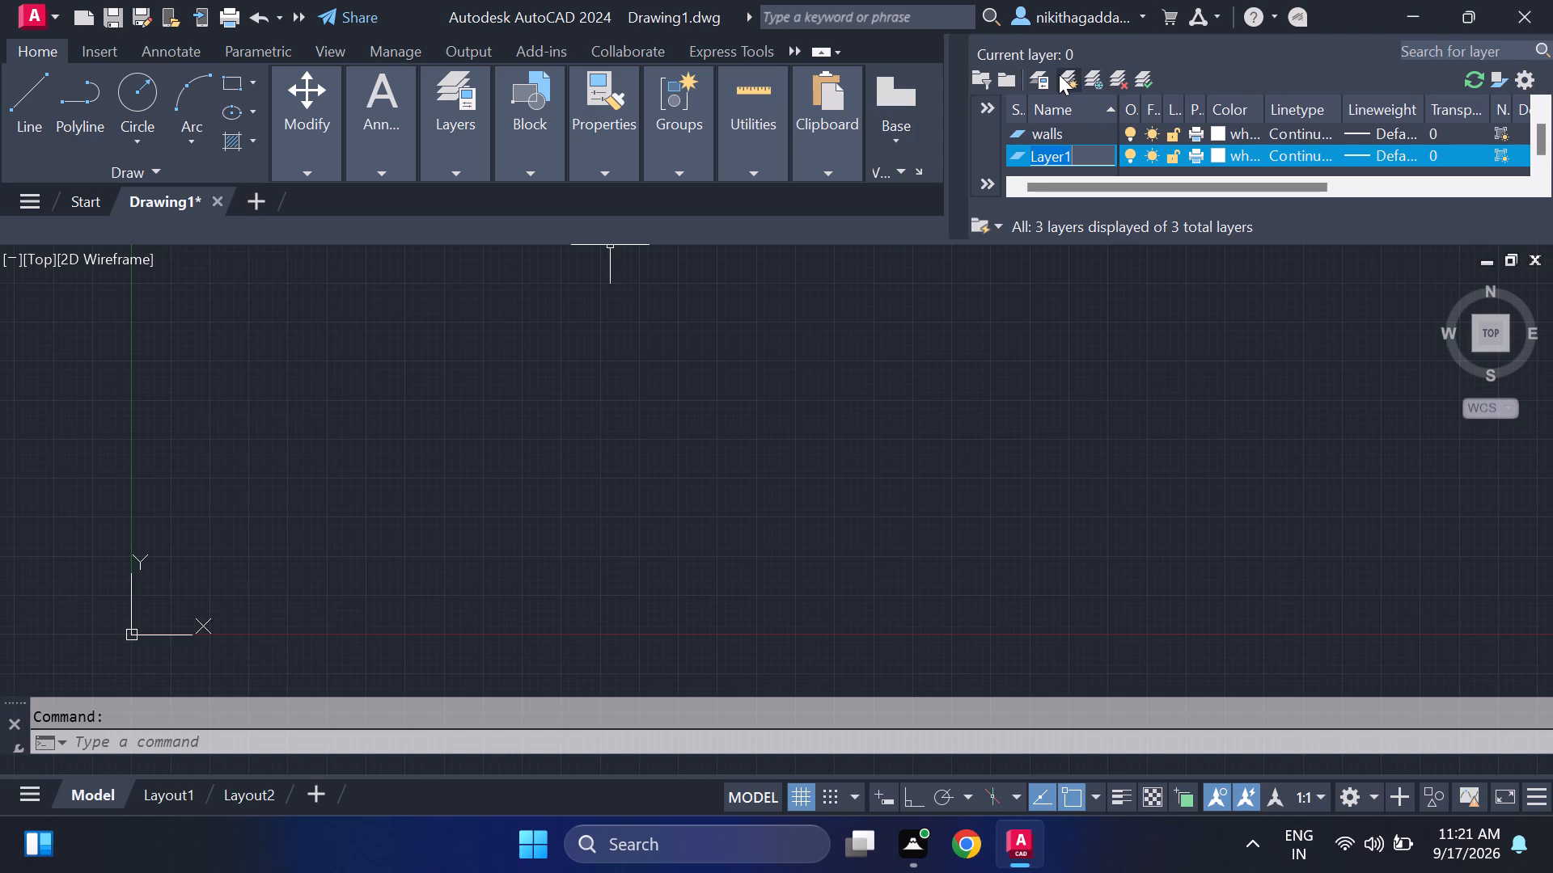
{"action": "key", "text": "BackSpace"}
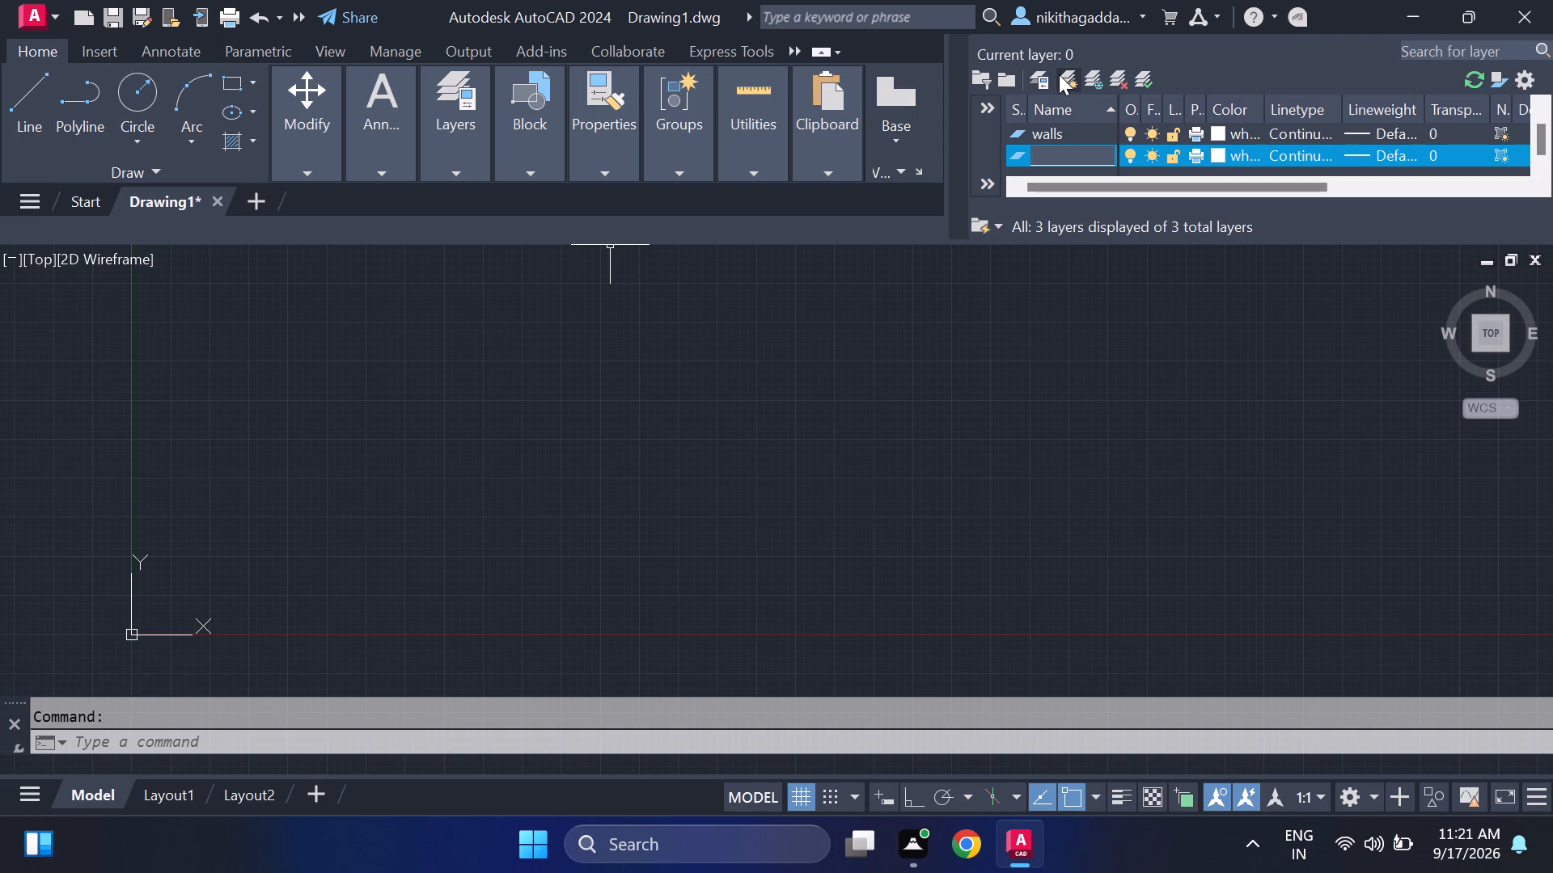
{"action": "type", "text": "text"}
{"action": "key", "text": "Return"}
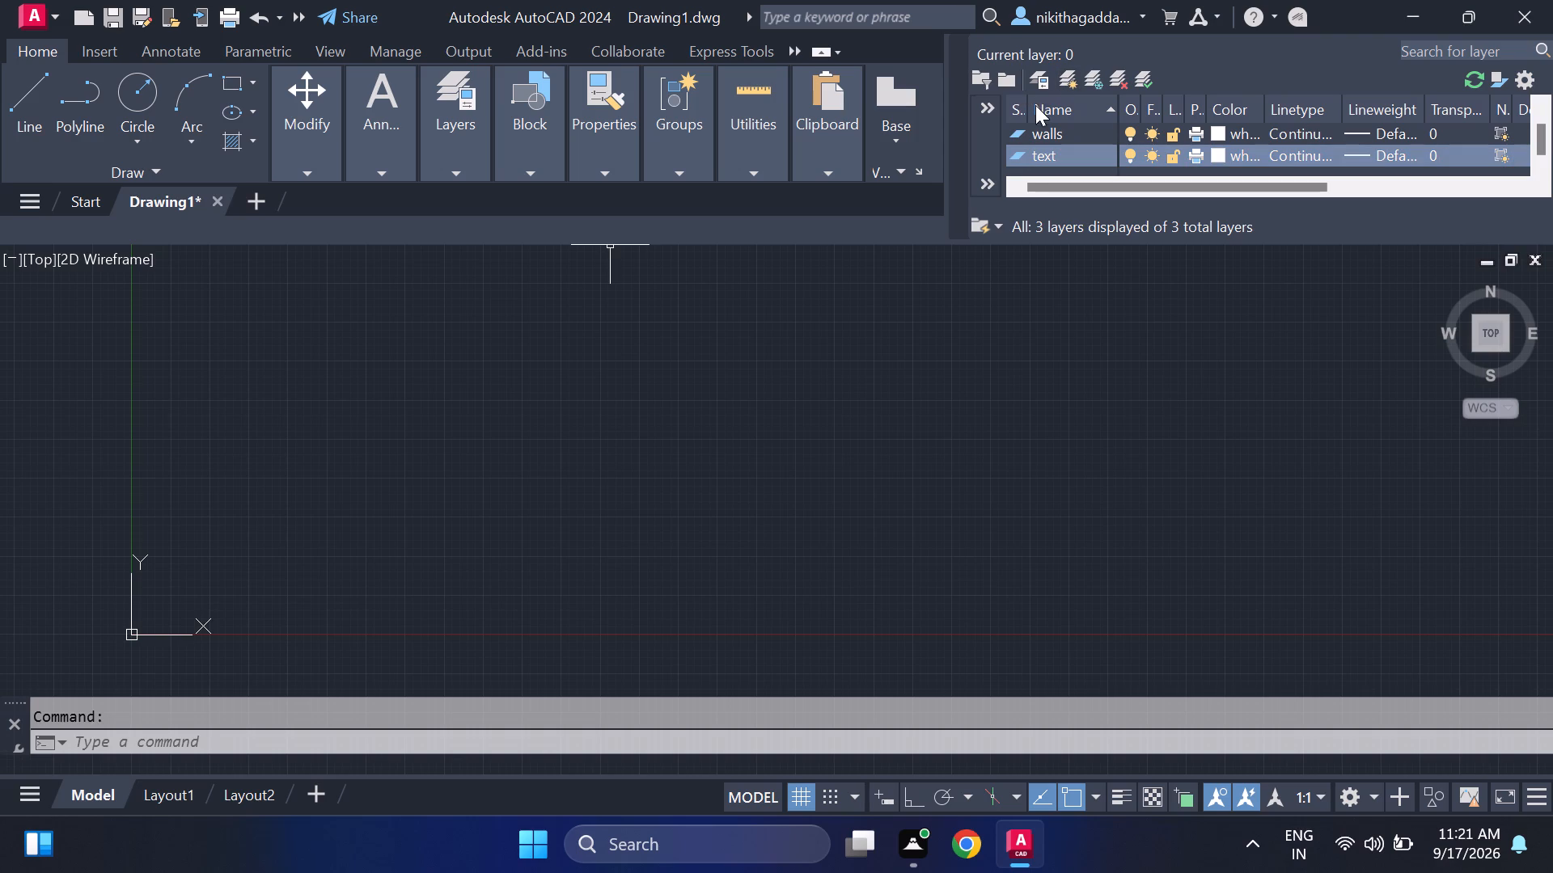
Create a new layer named furniture.
{"action": "left_click", "coordinate": [1074, 71]}
{"action": "key", "text": "BackSpace"}
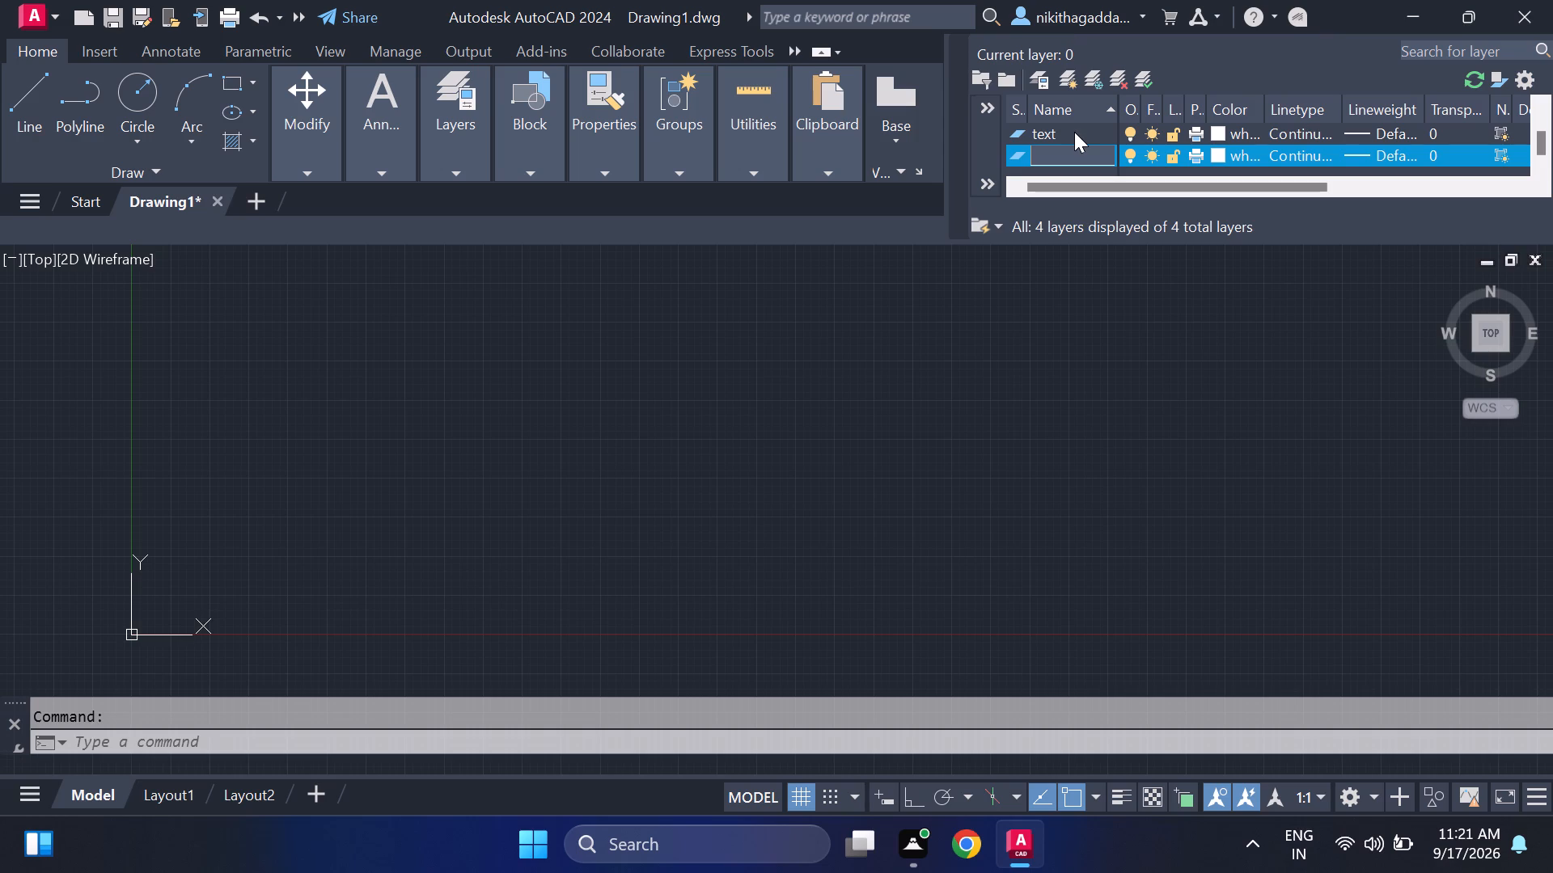
{"action": "type", "text": "fur"}
{"action": "type", "text": "niyure"}
{"action": "key", "text": "BackSpace"}
{"action": "key", "text": "BackSpace"}
{"action": "key", "text": "BackSpace"}
{"action": "key", "text": "BackSpace"}
{"action": "key", "text": "BackSpace"}
{"action": "type", "text": "iture"}
{"action": "key", "text": "Return"}
Make the walls layer current, set its colour to index 253, and close the layer properties.
{"action": "scroll", "coordinate": [1074, 141], "scroll_direction": "up", "scroll_amount": 2}
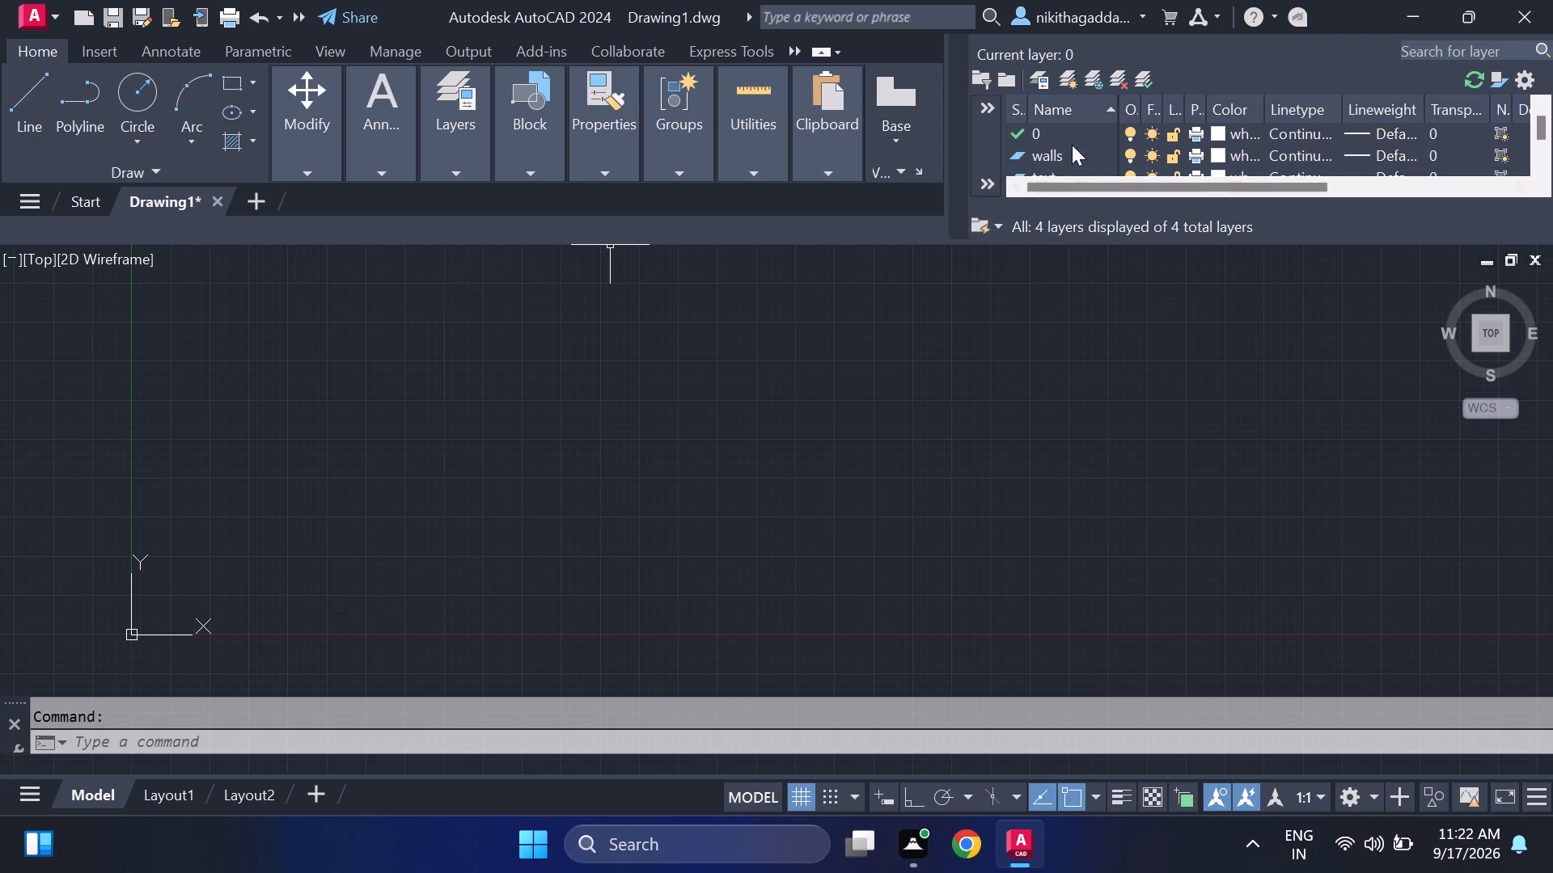
{"action": "left_click", "coordinate": [1068, 150]}
{"action": "left_click", "coordinate": [1139, 74]}
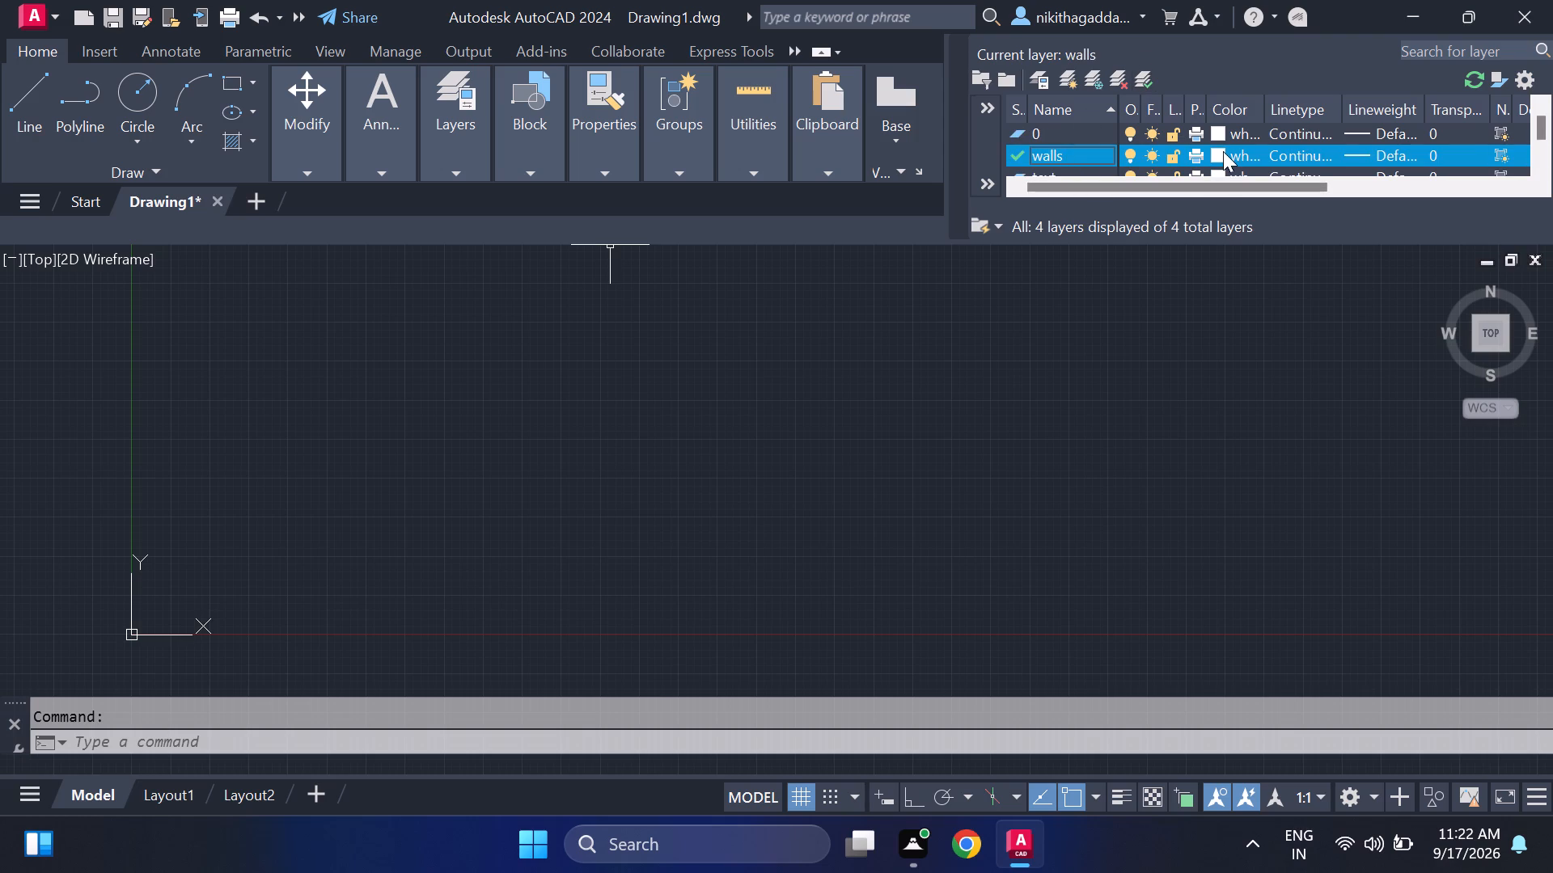
{"action": "left_click", "coordinate": [1220, 150]}
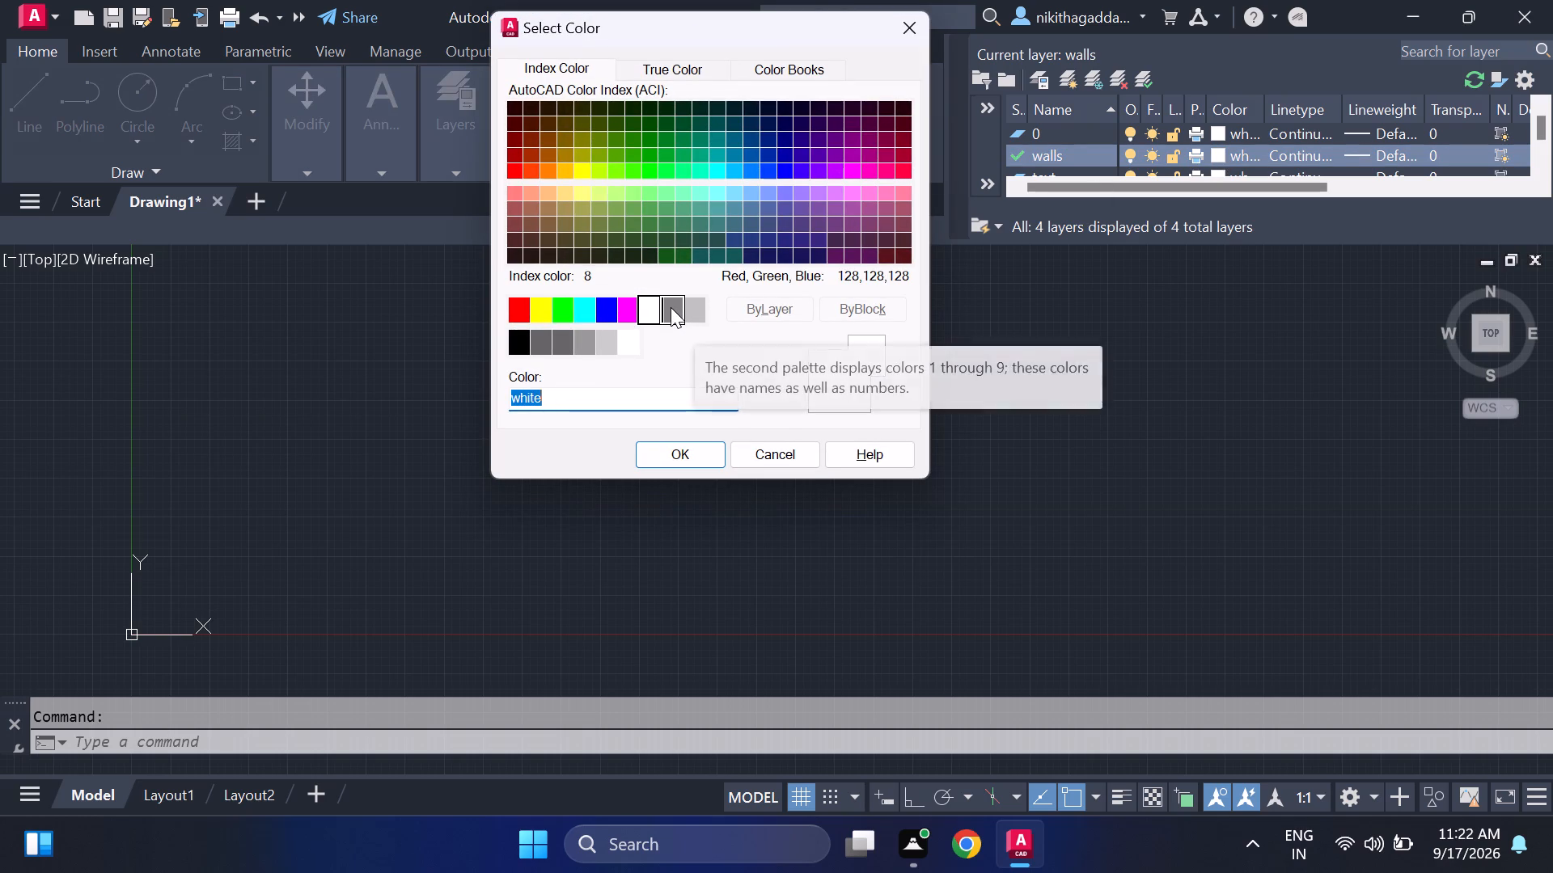
{"action": "left_click", "coordinate": [671, 307]}
{"action": "left_click", "coordinate": [583, 356]}
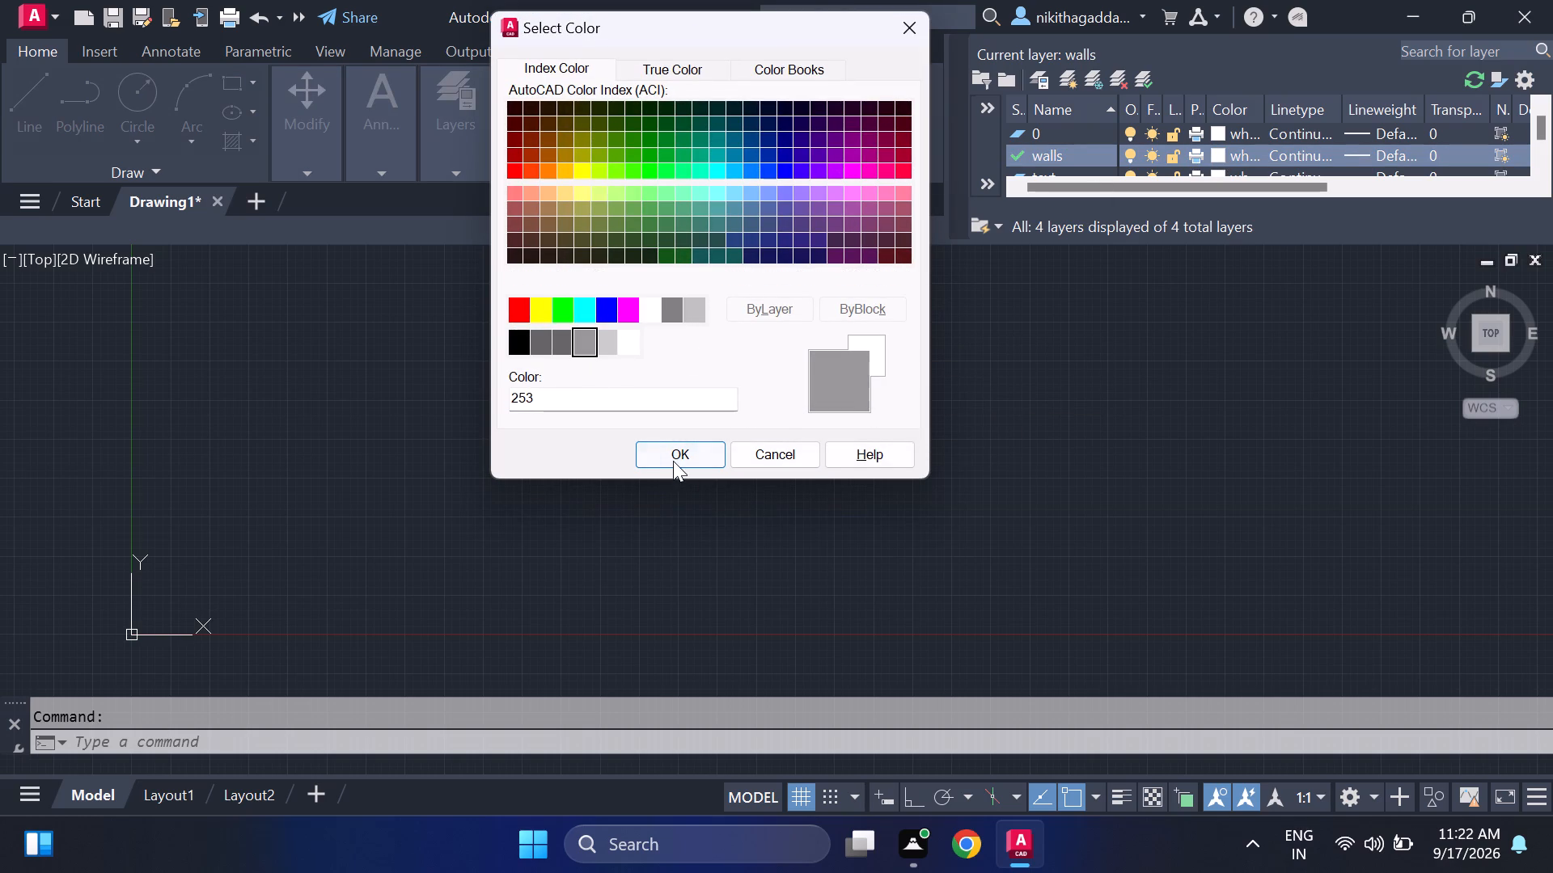
{"action": "left_click", "coordinate": [673, 461]}
{"action": "scroll", "coordinate": [823, 280], "scroll_direction": "down", "scroll_amount": 2}
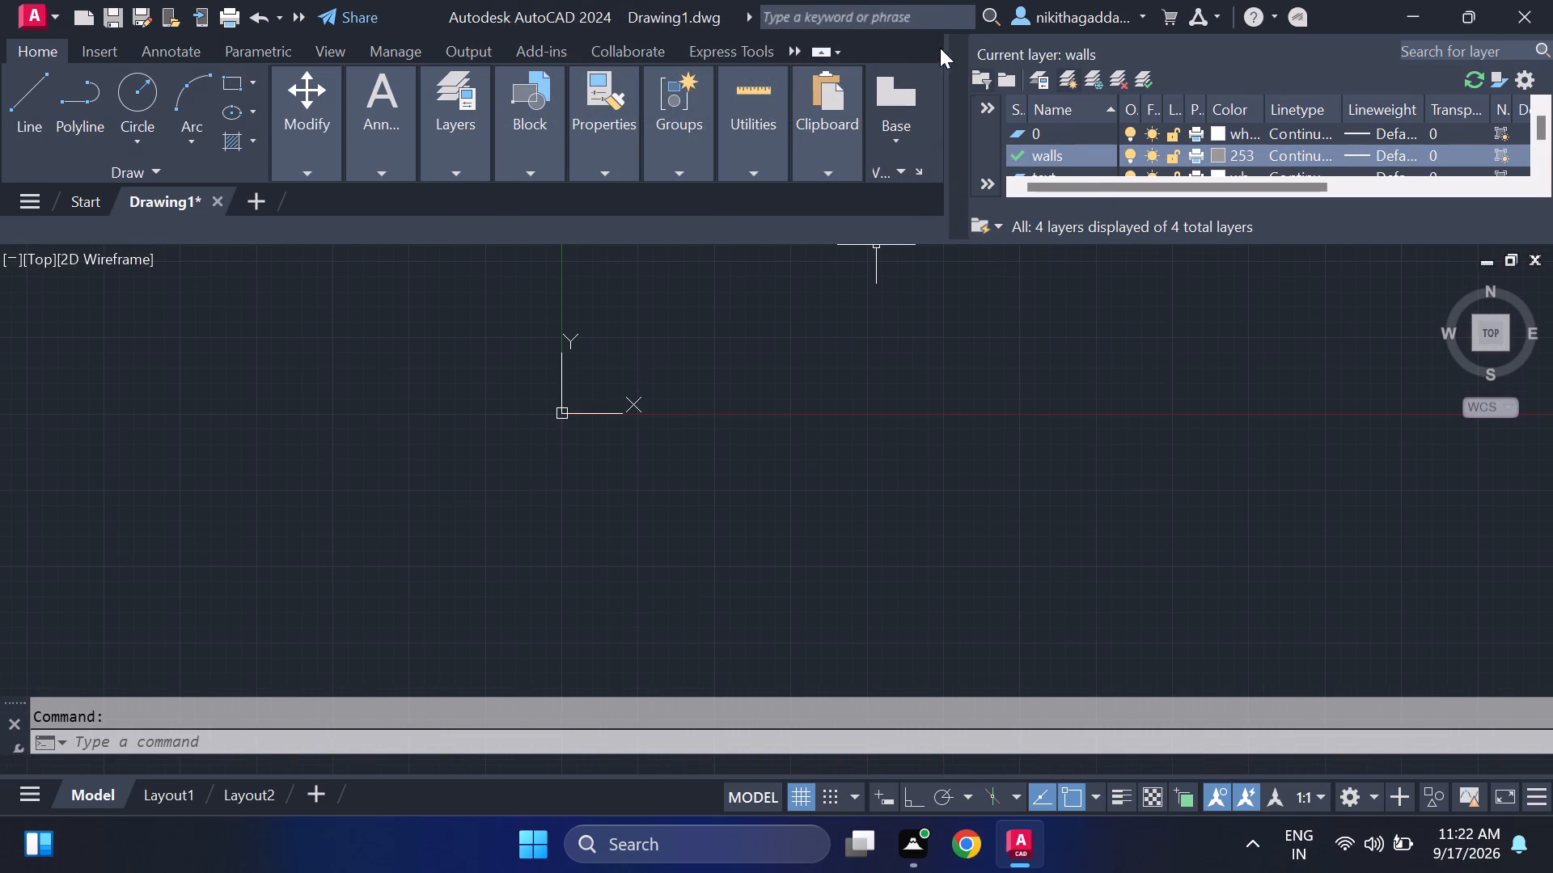
{"action": "left_click", "coordinate": [954, 36]}
{"action": "left_click", "coordinate": [954, 41]}
With Ortho on, start the outer wall outline with a 30' horizontal line drawn to the right.
{"action": "scroll", "coordinate": [741, 267], "scroll_direction": "down", "scroll_amount": 3}
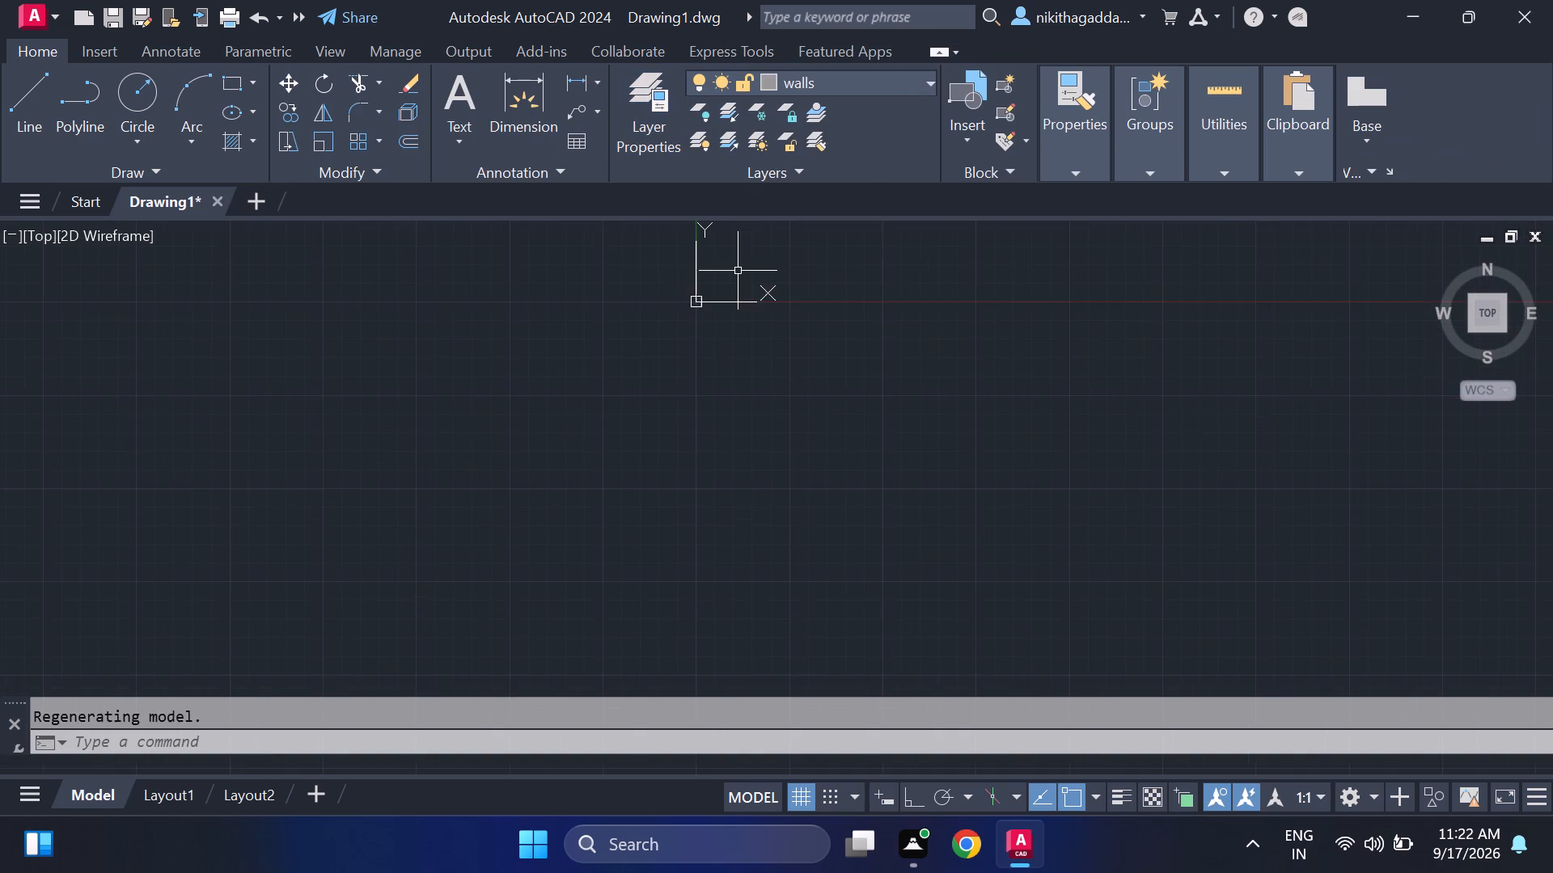
{"action": "middle_click_drag", "start_coordinate": [737, 268], "coordinate": [102, 674]}
{"action": "scroll", "coordinate": [227, 567], "scroll_direction": "down", "scroll_amount": 3}
{"action": "middle_click_drag", "start_coordinate": [404, 434], "coordinate": [100, 588]}
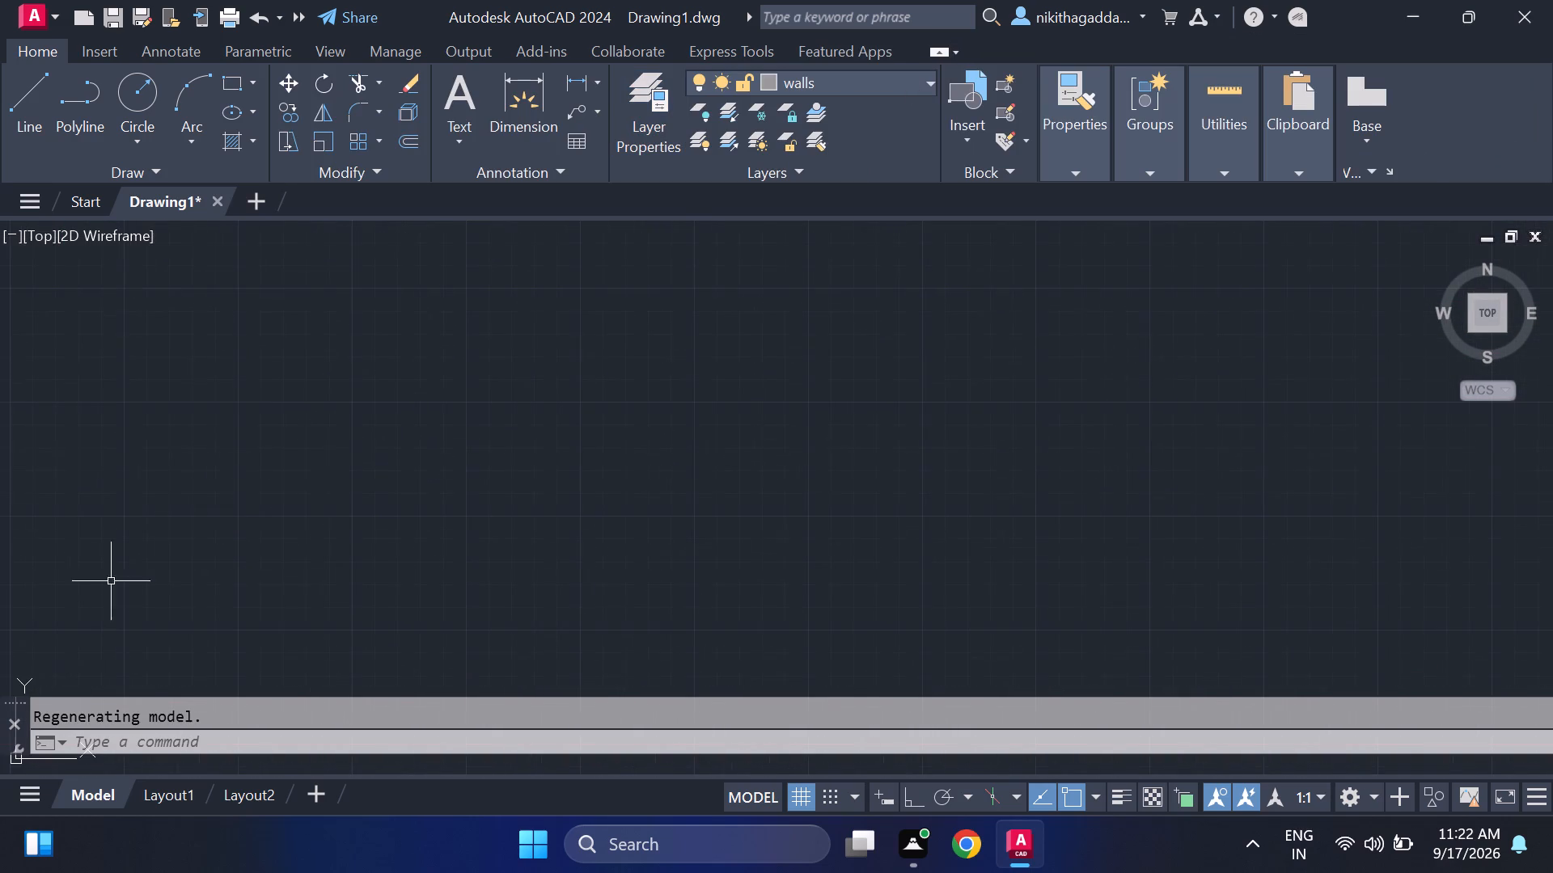
{"action": "key", "text": "l"}
{"action": "key", "text": "Return"}
{"action": "key", "text": "F8"}
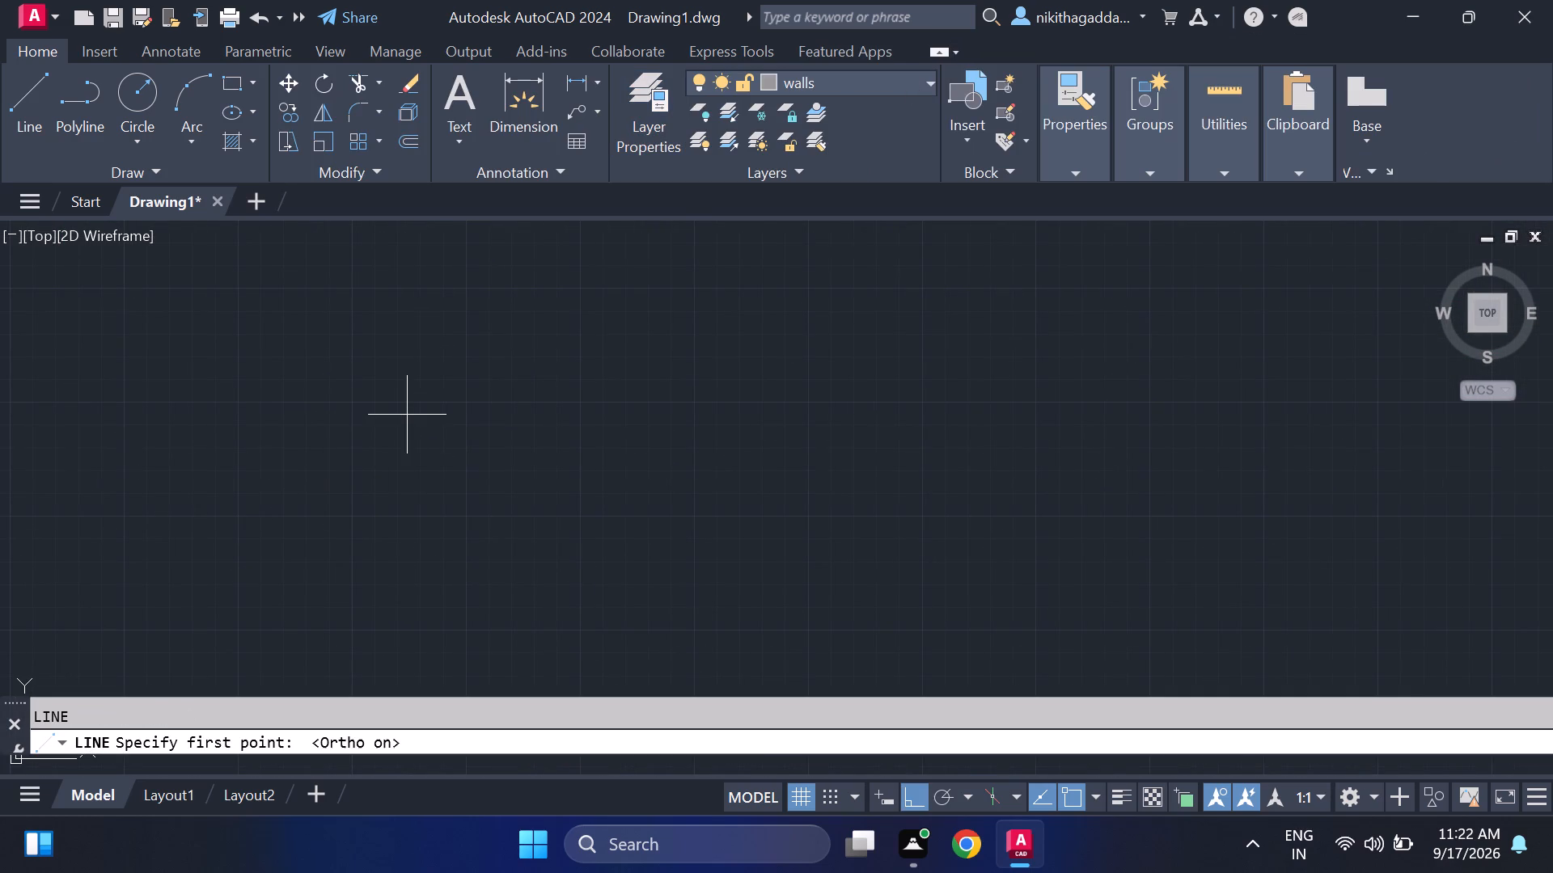
{"action": "left_click", "coordinate": [413, 333]}
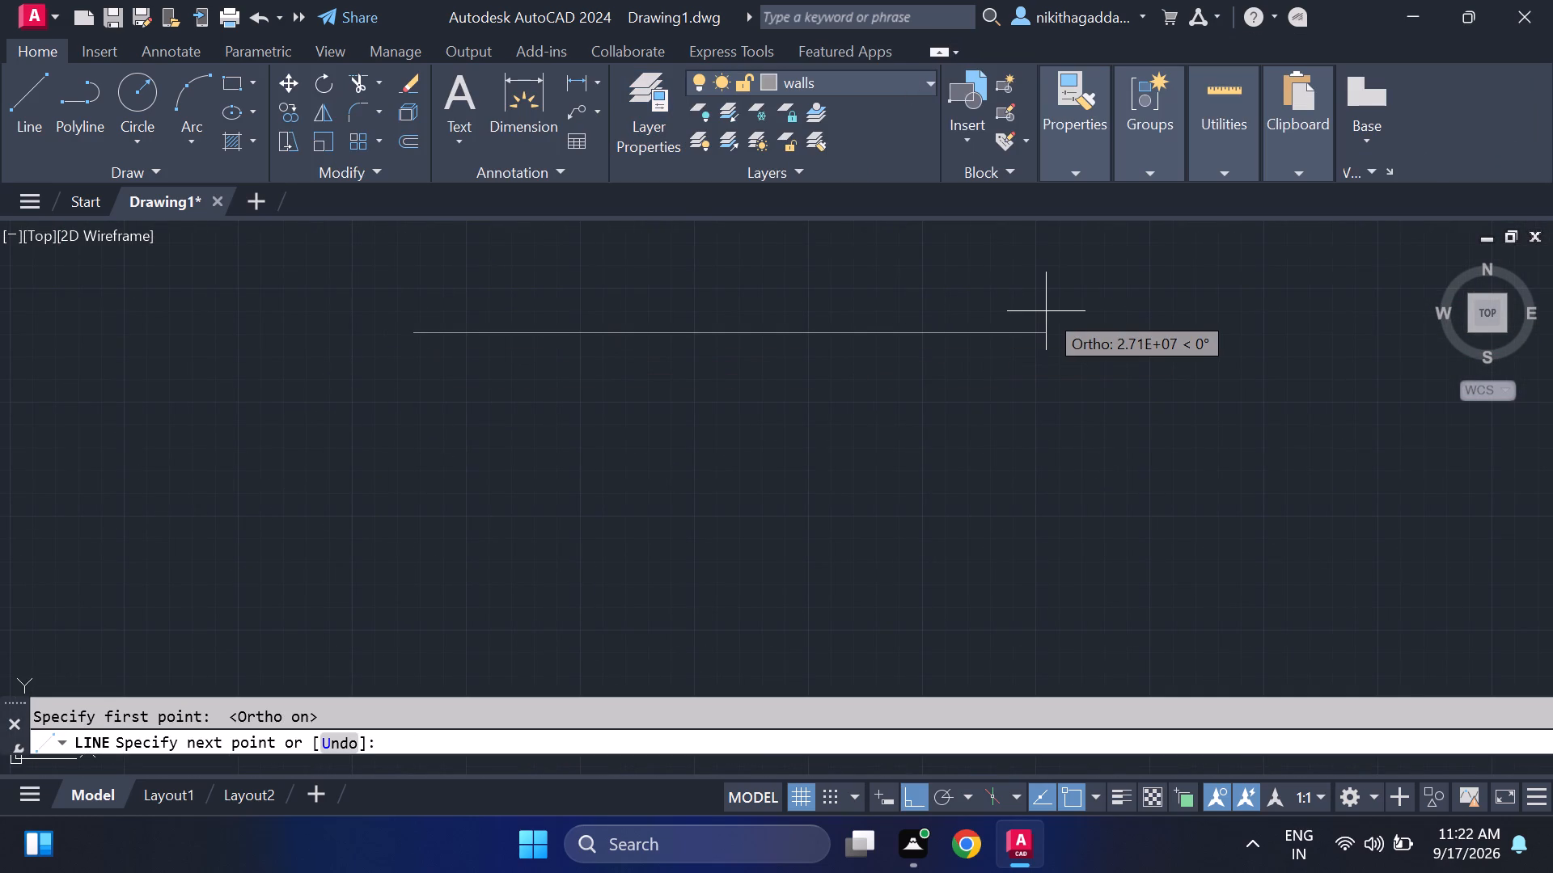
{"action": "type", "text": "30'"}
{"action": "key", "text": "Return"}
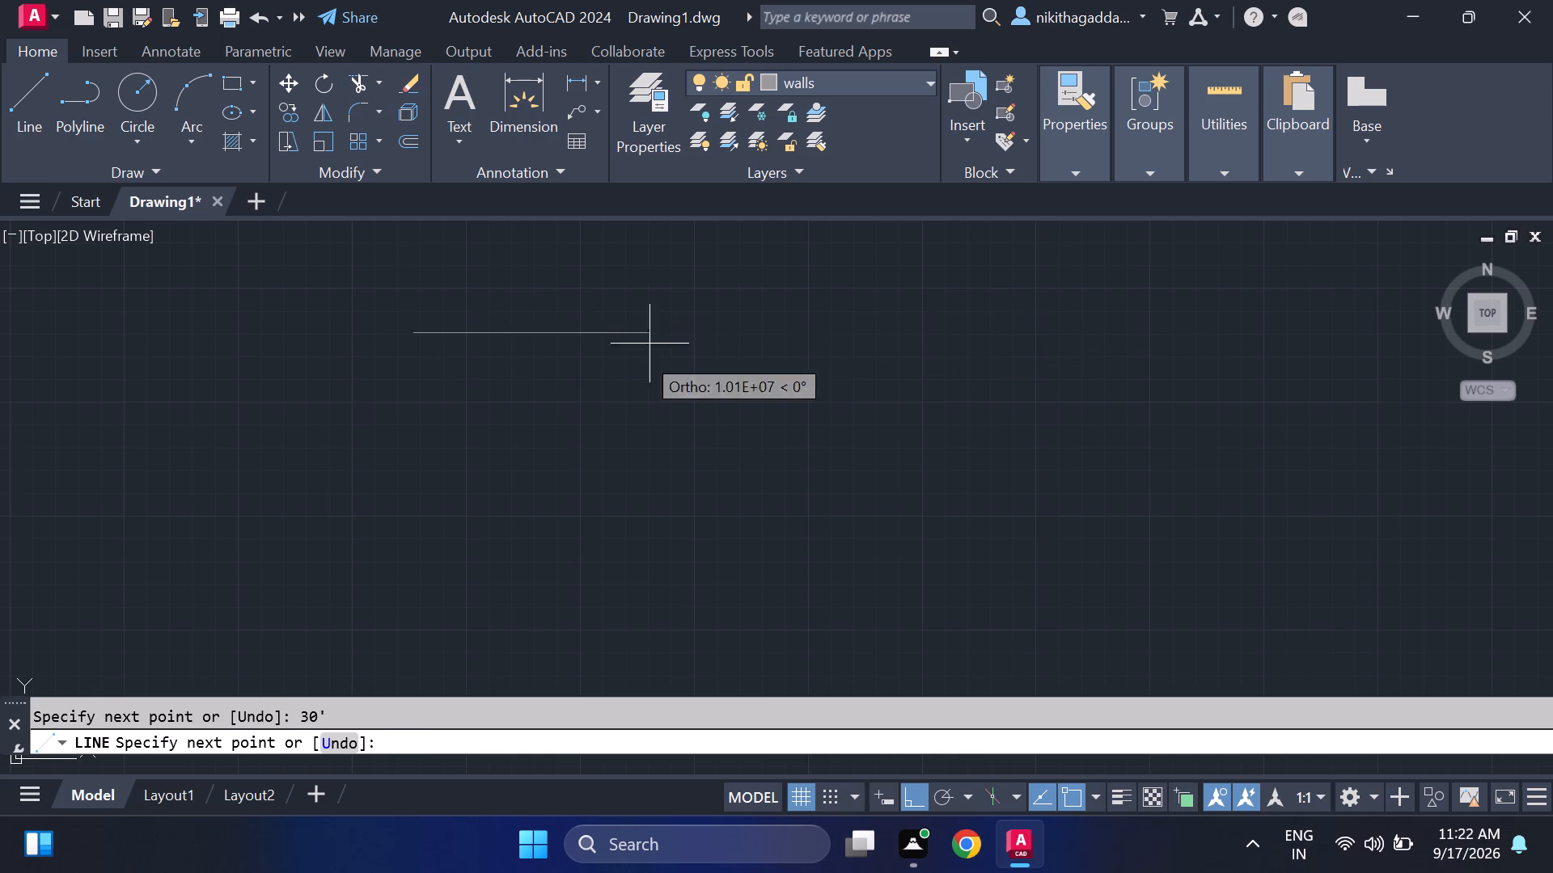
Continue the outline 45' down, 30' left and 45' up to close the 30' by 45' rectangle, and end the line.
{"action": "scroll", "coordinate": [395, 326], "scroll_direction": "up", "scroll_amount": 3}
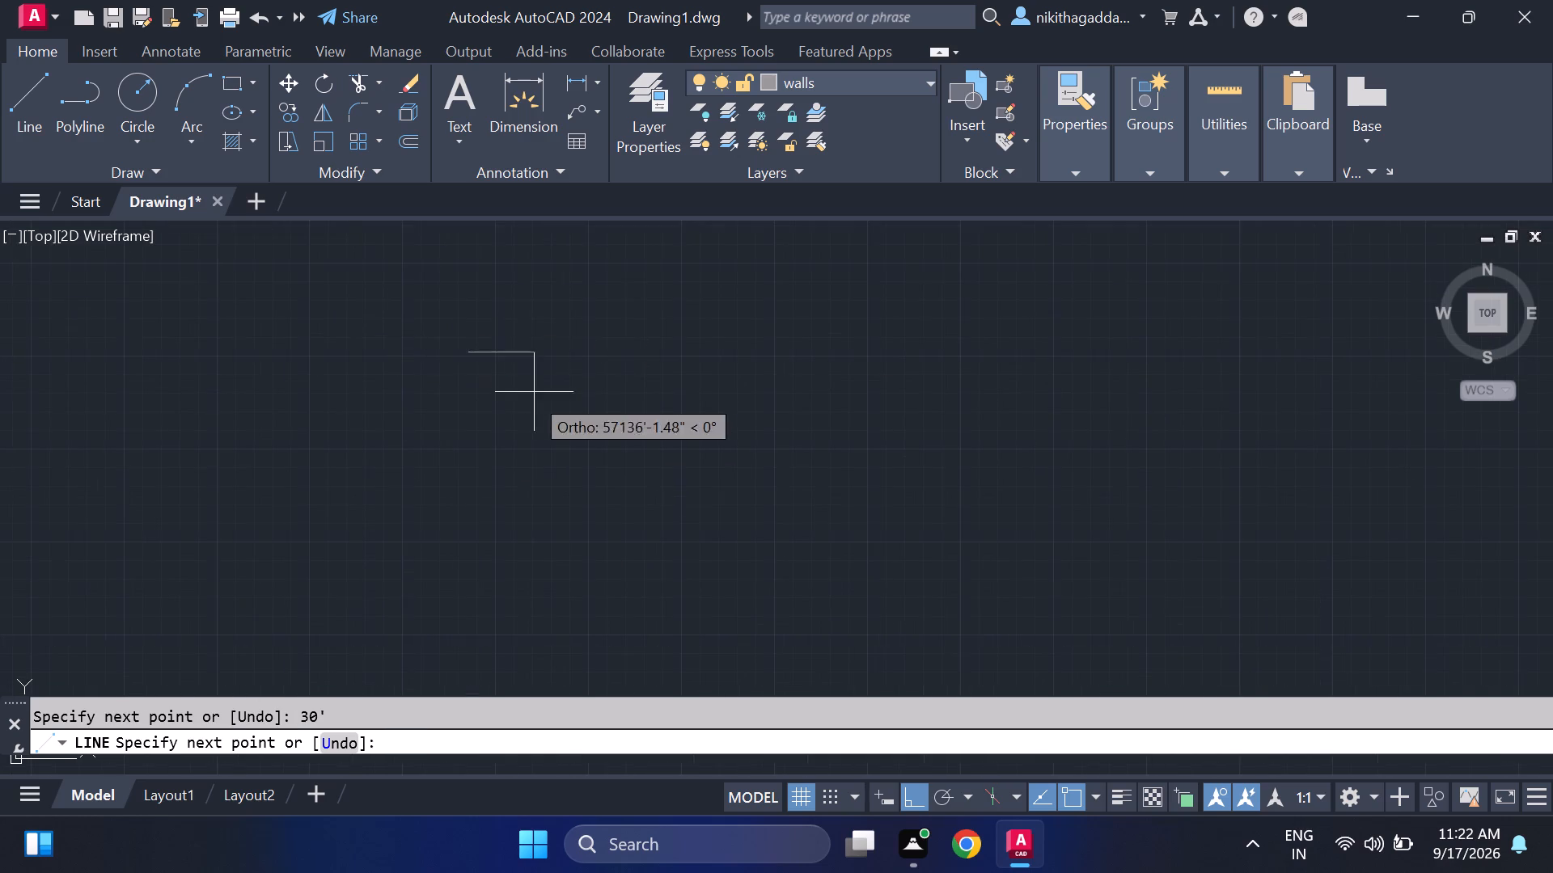
{"action": "scroll", "coordinate": [489, 375], "scroll_direction": "up", "scroll_amount": 5}
{"action": "scroll", "coordinate": [486, 370], "scroll_direction": "down", "scroll_amount": 5}
{"action": "middle_click_drag", "start_coordinate": [572, 393], "coordinate": [838, 449]}
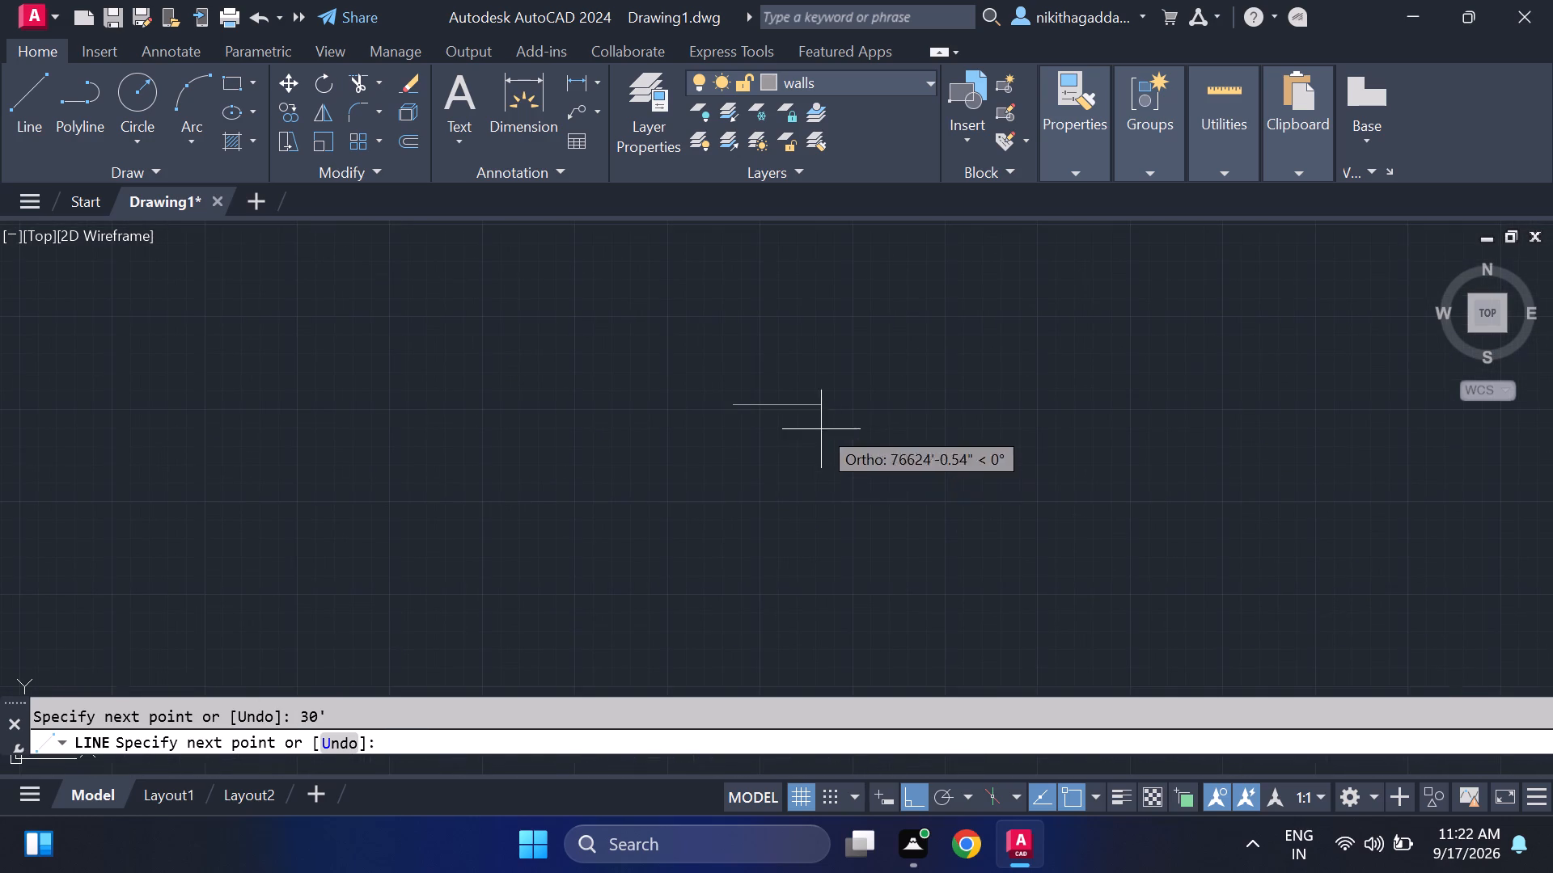
{"action": "scroll", "coordinate": [815, 403], "scroll_direction": "up", "scroll_amount": 4}
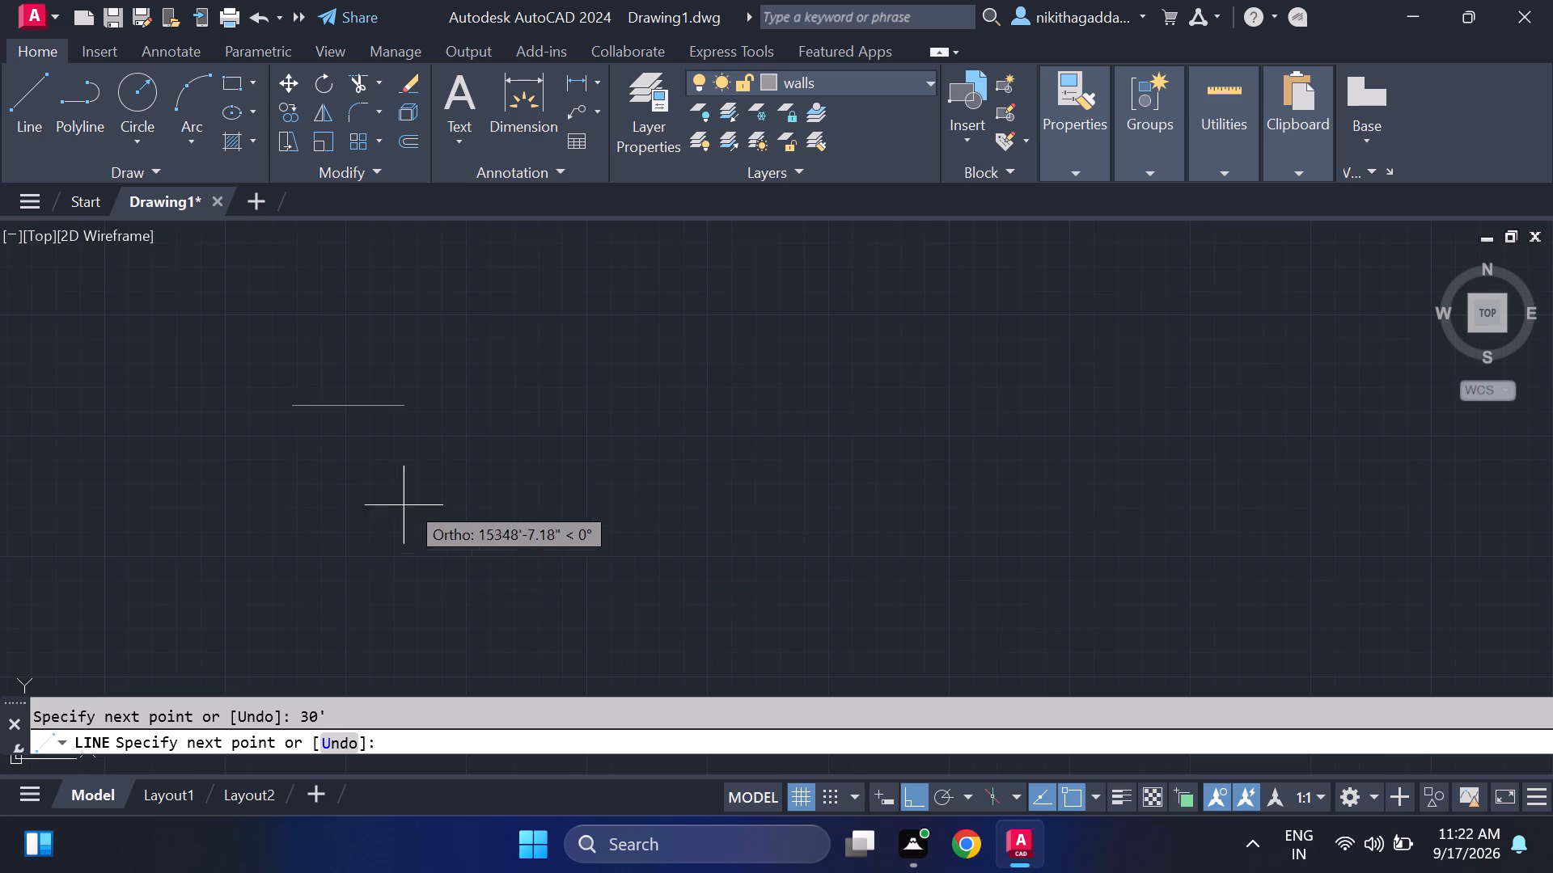
{"action": "middle_click_drag", "start_coordinate": [296, 417], "coordinate": [562, 485]}
{"action": "scroll", "coordinate": [561, 487], "scroll_direction": "up", "scroll_amount": 3}
{"action": "scroll", "coordinate": [526, 426], "scroll_direction": "up", "scroll_amount": 2}
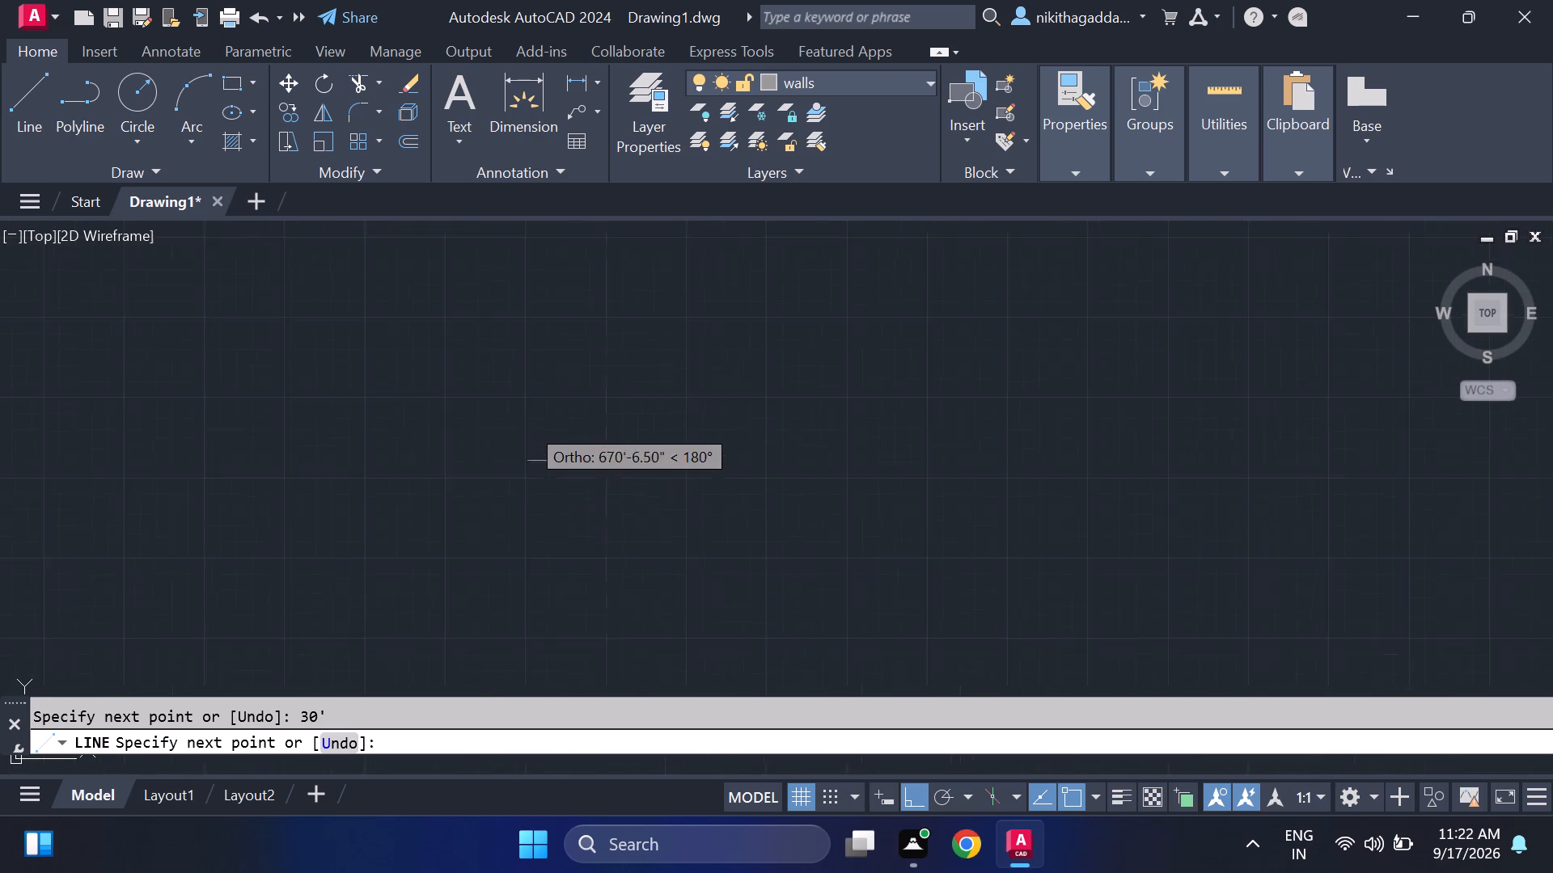
{"action": "scroll", "coordinate": [527, 424], "scroll_direction": "up", "scroll_amount": 3}
{"action": "scroll", "coordinate": [604, 496], "scroll_direction": "up", "scroll_amount": 5}
{"action": "scroll", "coordinate": [602, 489], "scroll_direction": "down", "scroll_amount": 1}
{"action": "middle_click_drag", "start_coordinate": [599, 483], "coordinate": [298, 268]}
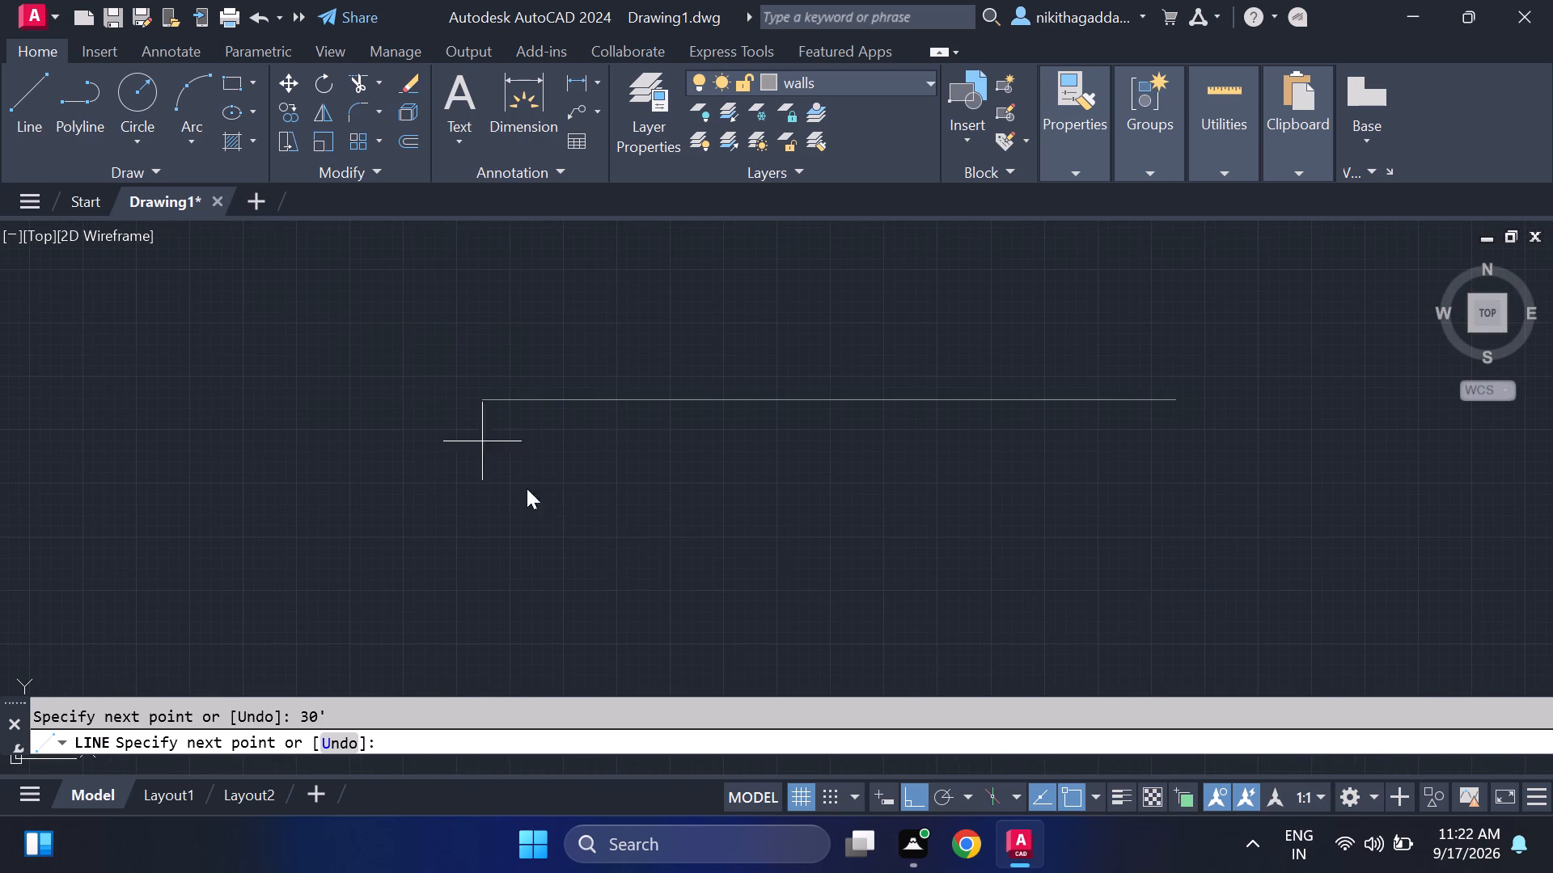
{"action": "middle_click_drag", "start_coordinate": [1256, 530], "coordinate": [793, 533]}
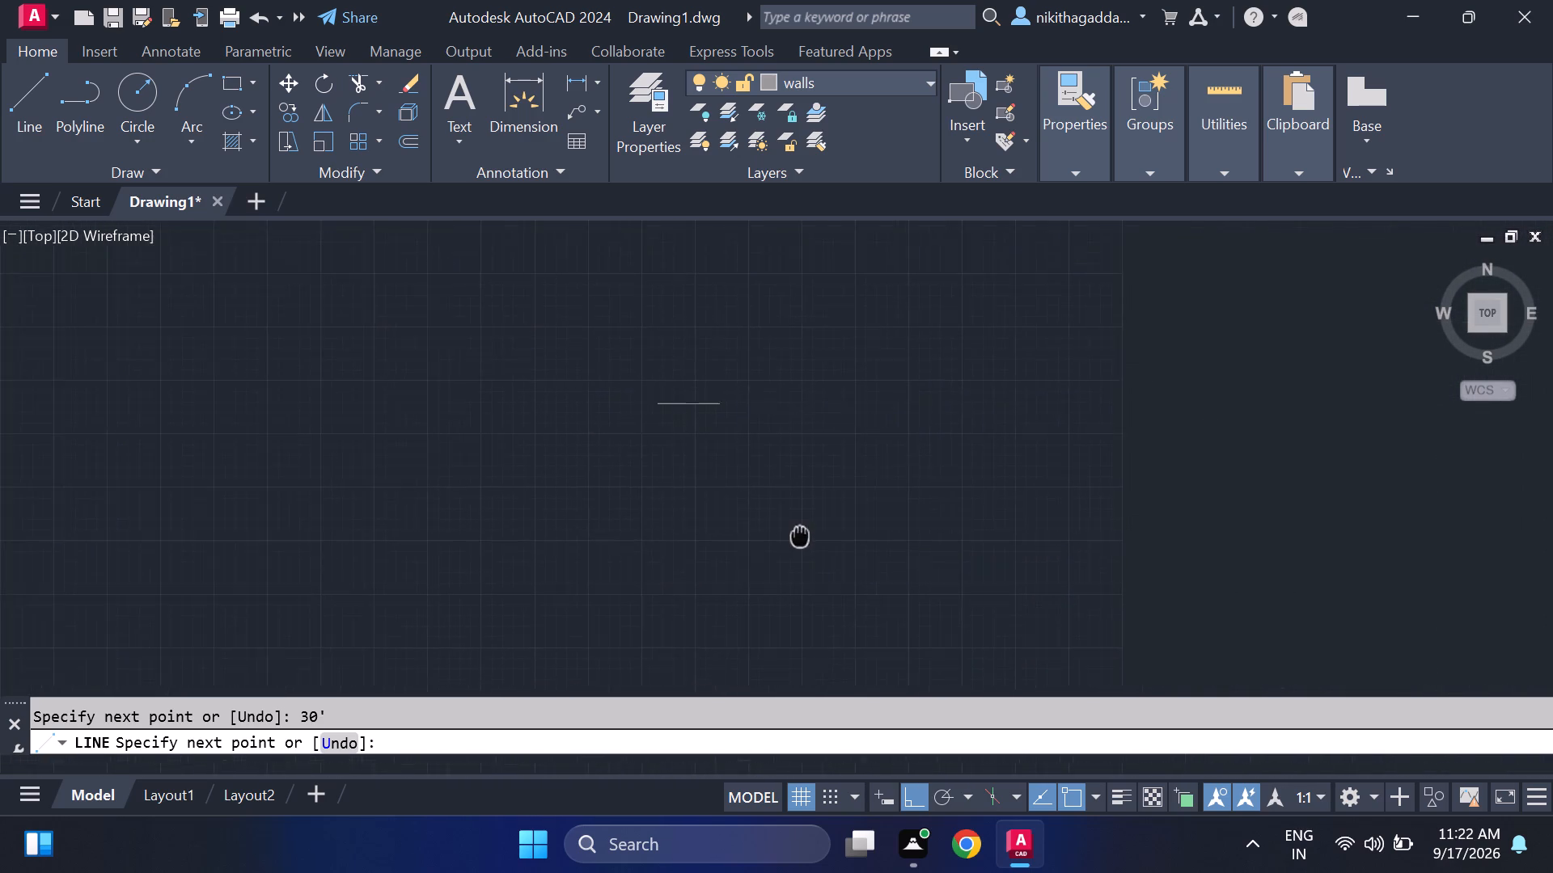
{"action": "middle_click_drag", "start_coordinate": [793, 533], "coordinate": [807, 509]}
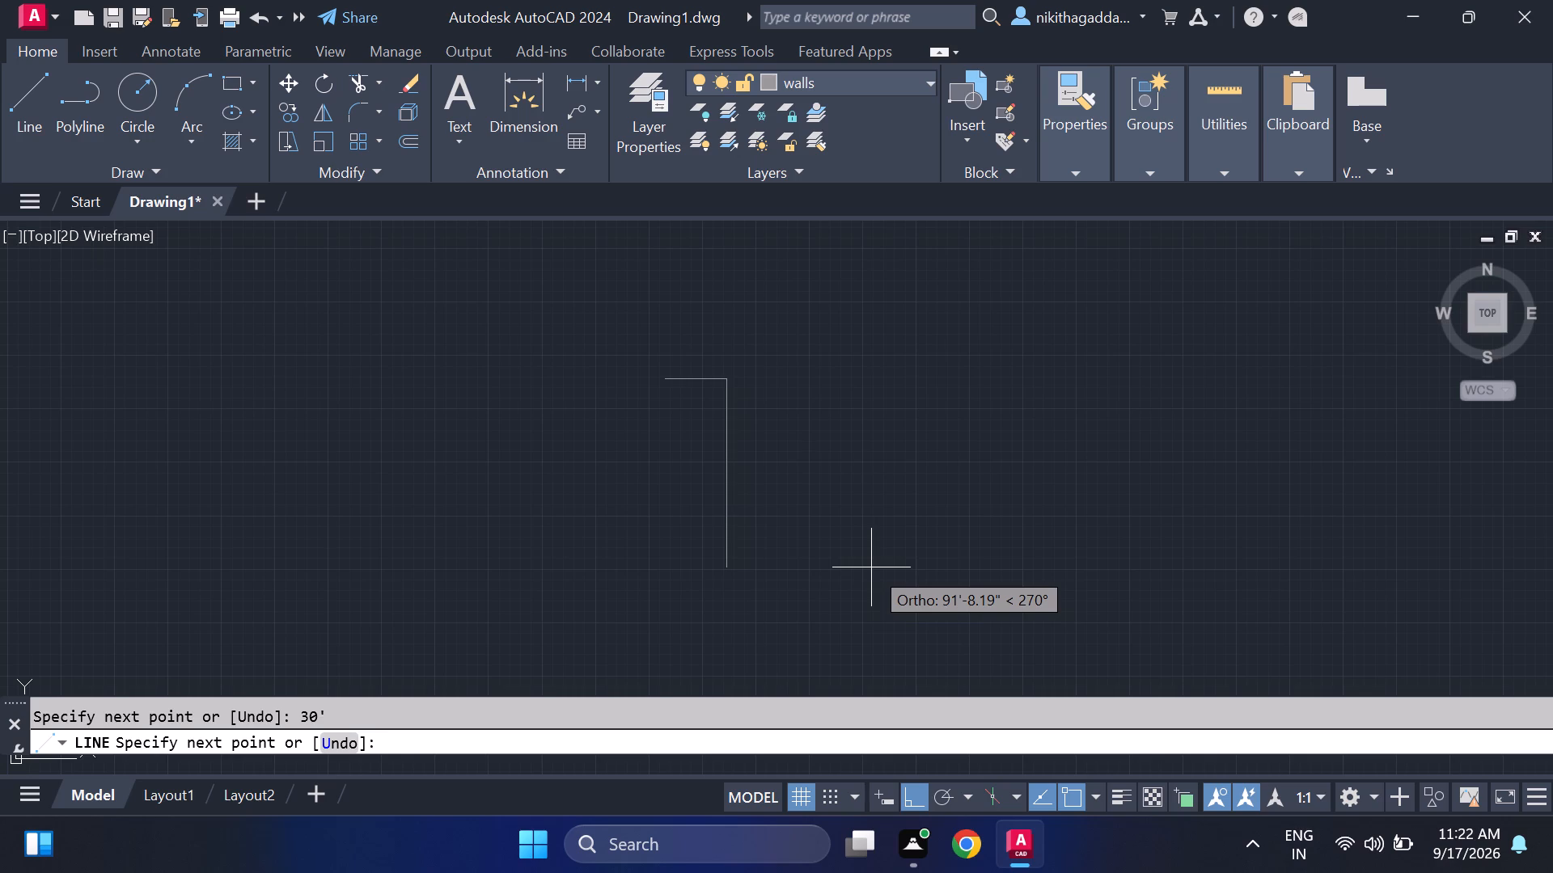
{"action": "type", "text": "45'"}
{"action": "key", "text": "Return"}
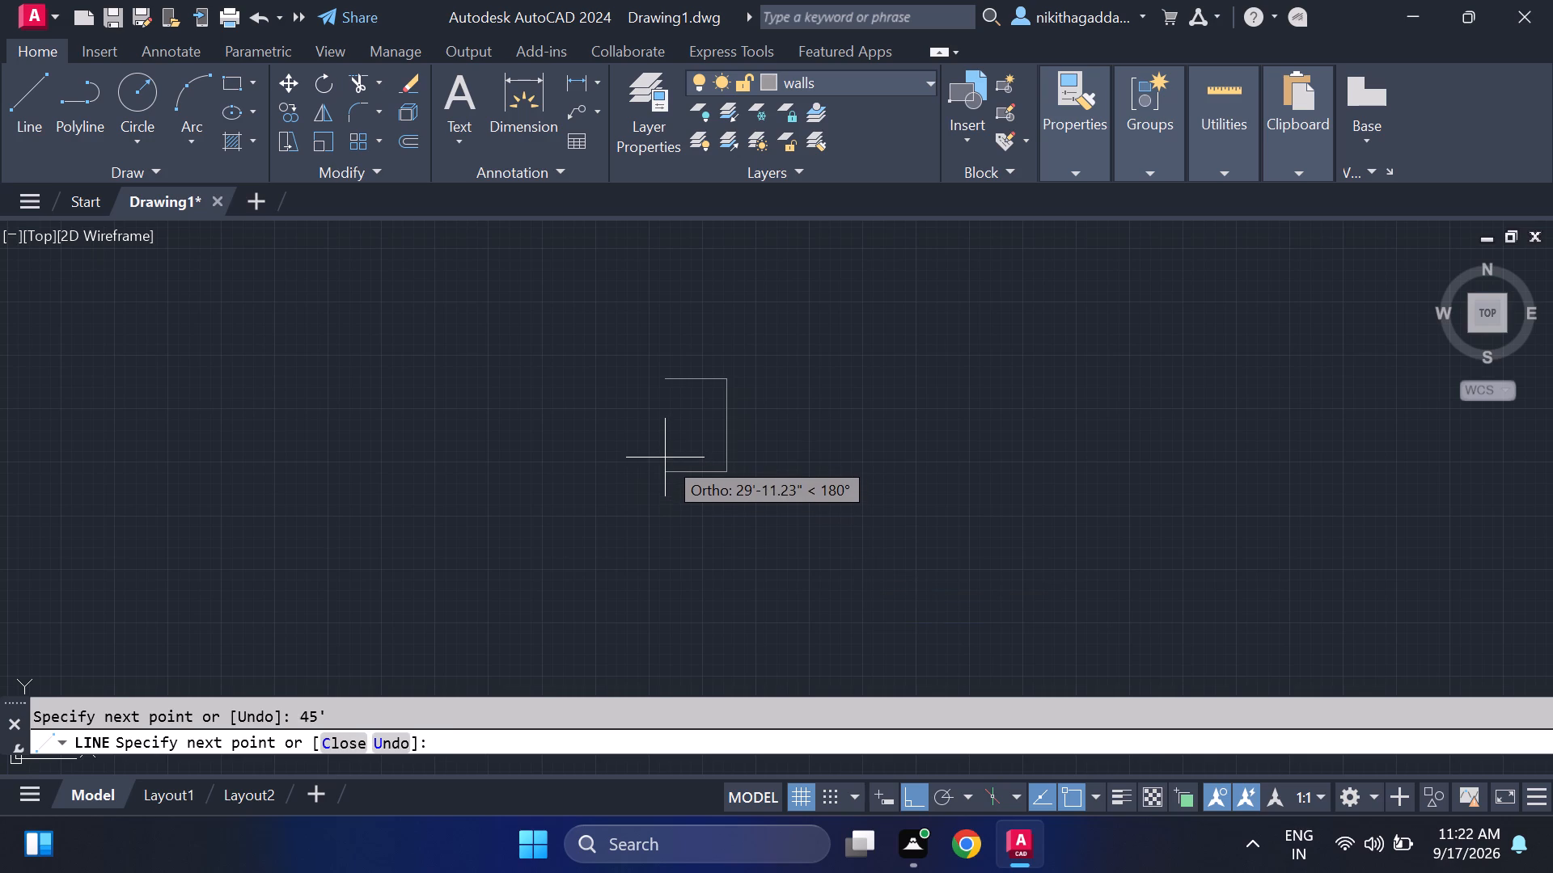
{"action": "type", "text": "30'"}
{"action": "key", "text": "Return"}
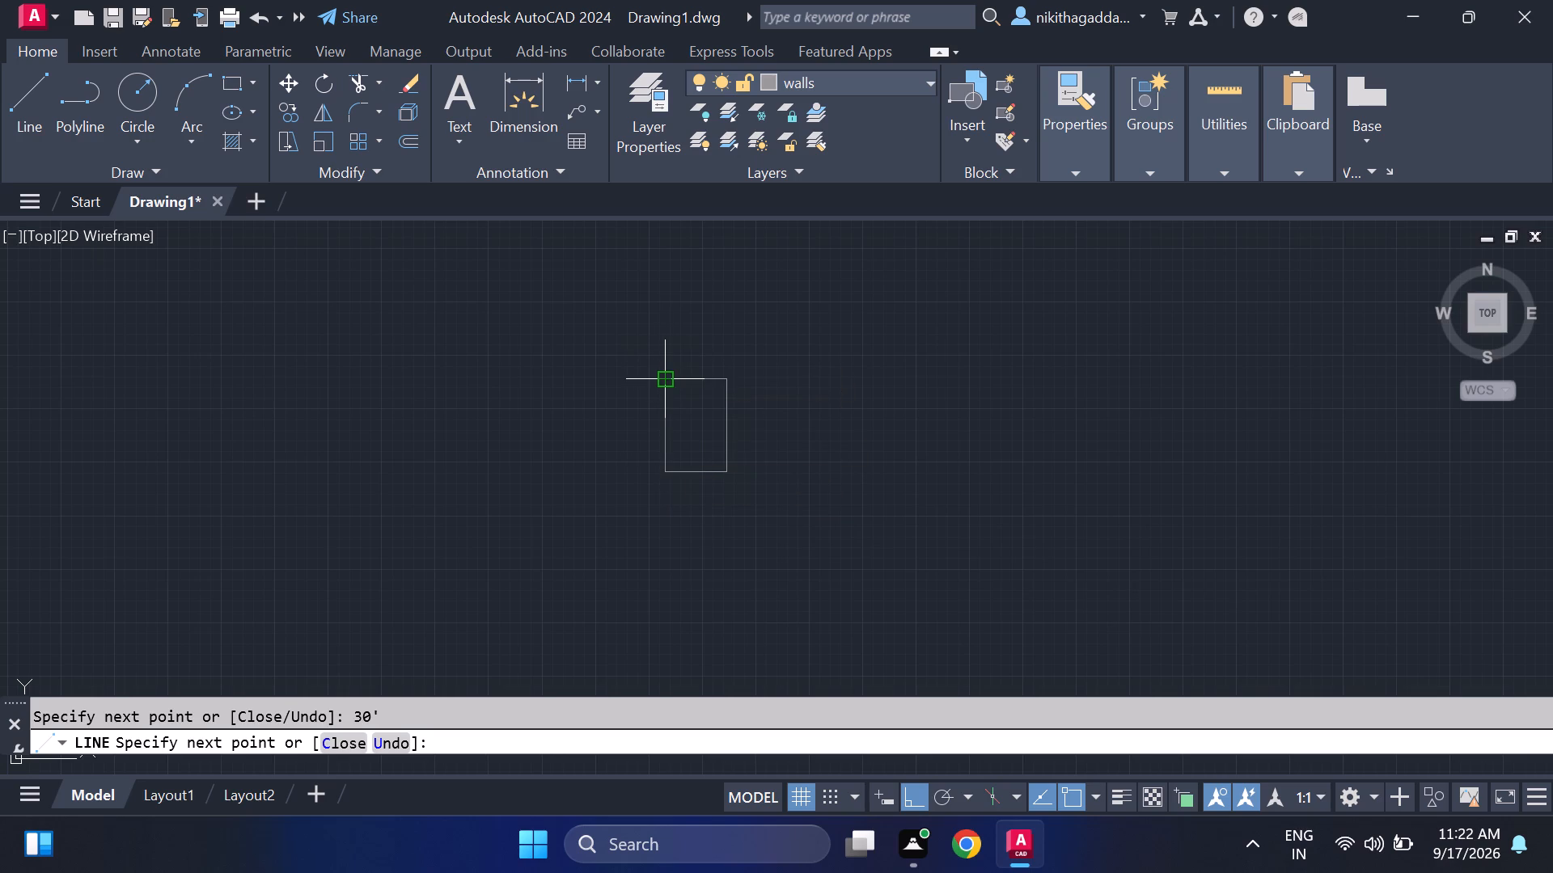
{"action": "type", "text": "45'"}
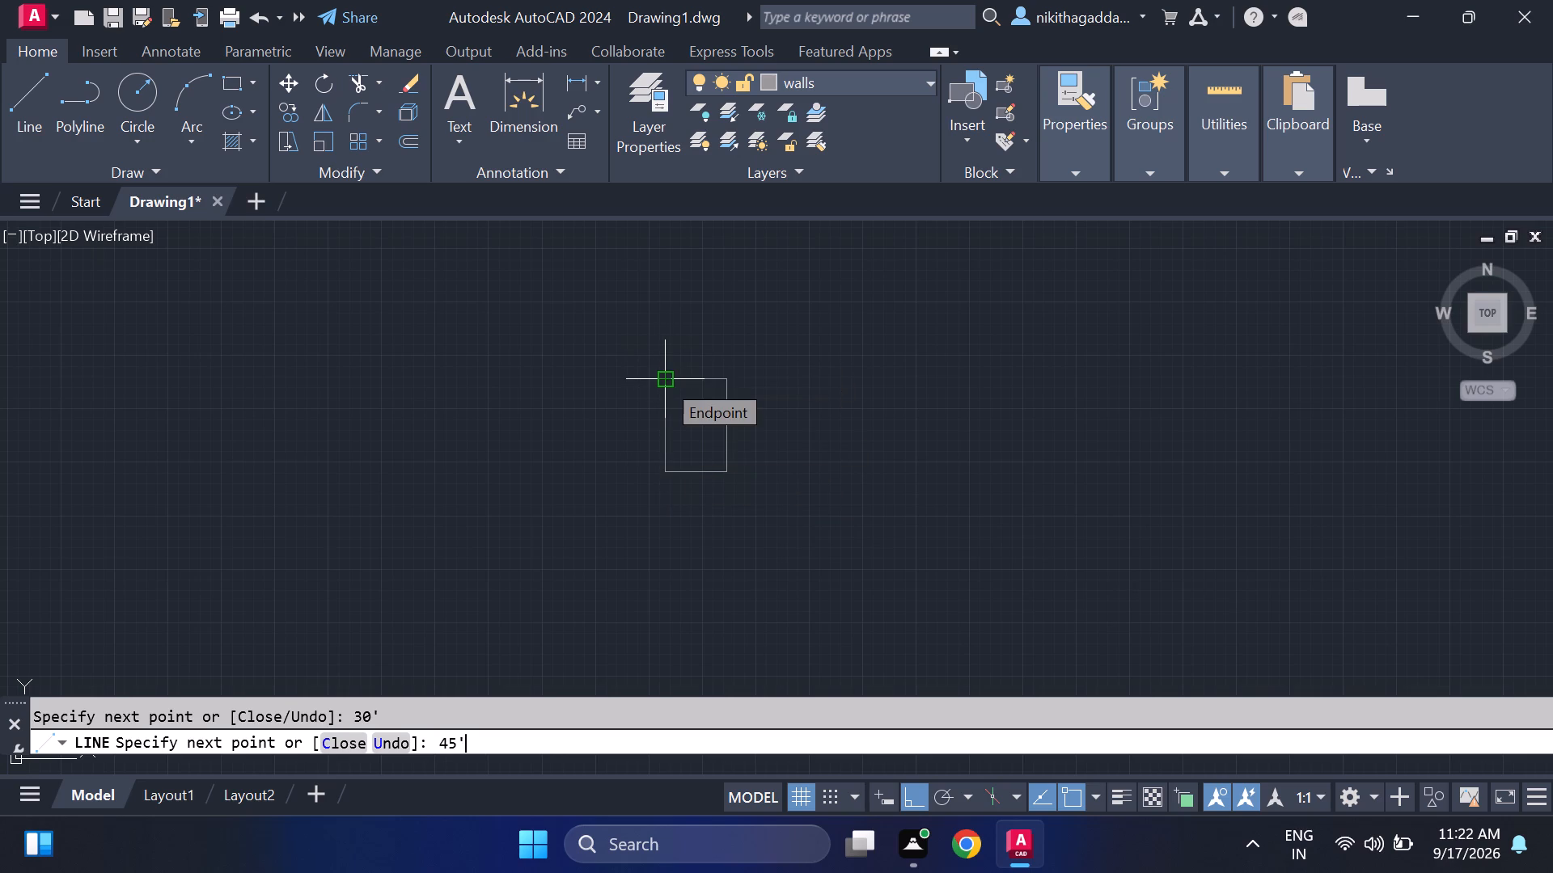
{"action": "key", "text": "Return"}
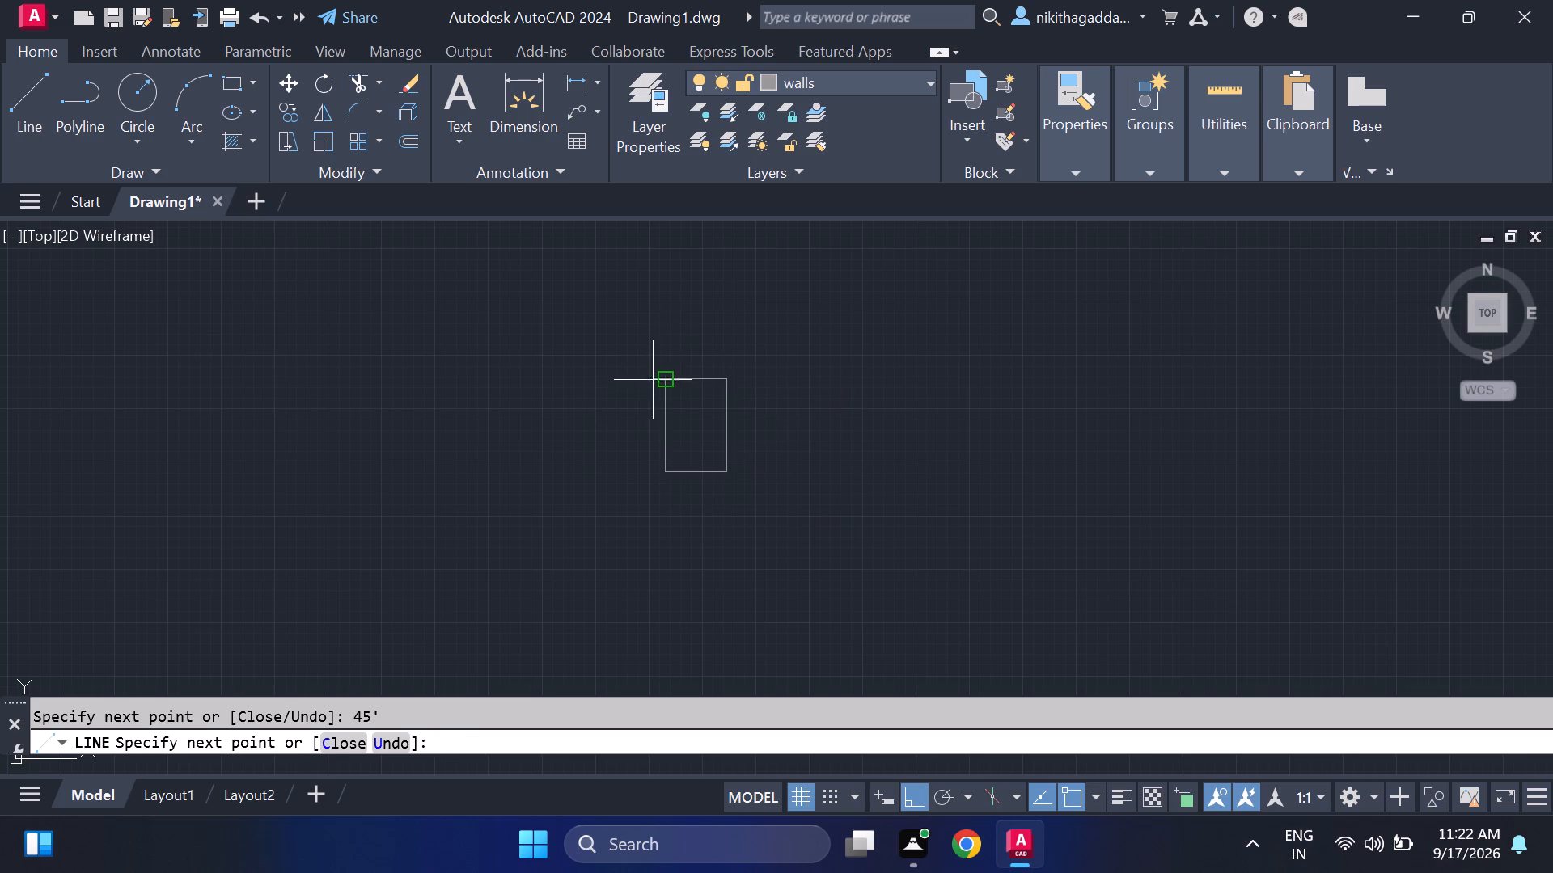
{"action": "left_click", "coordinate": [659, 377]}
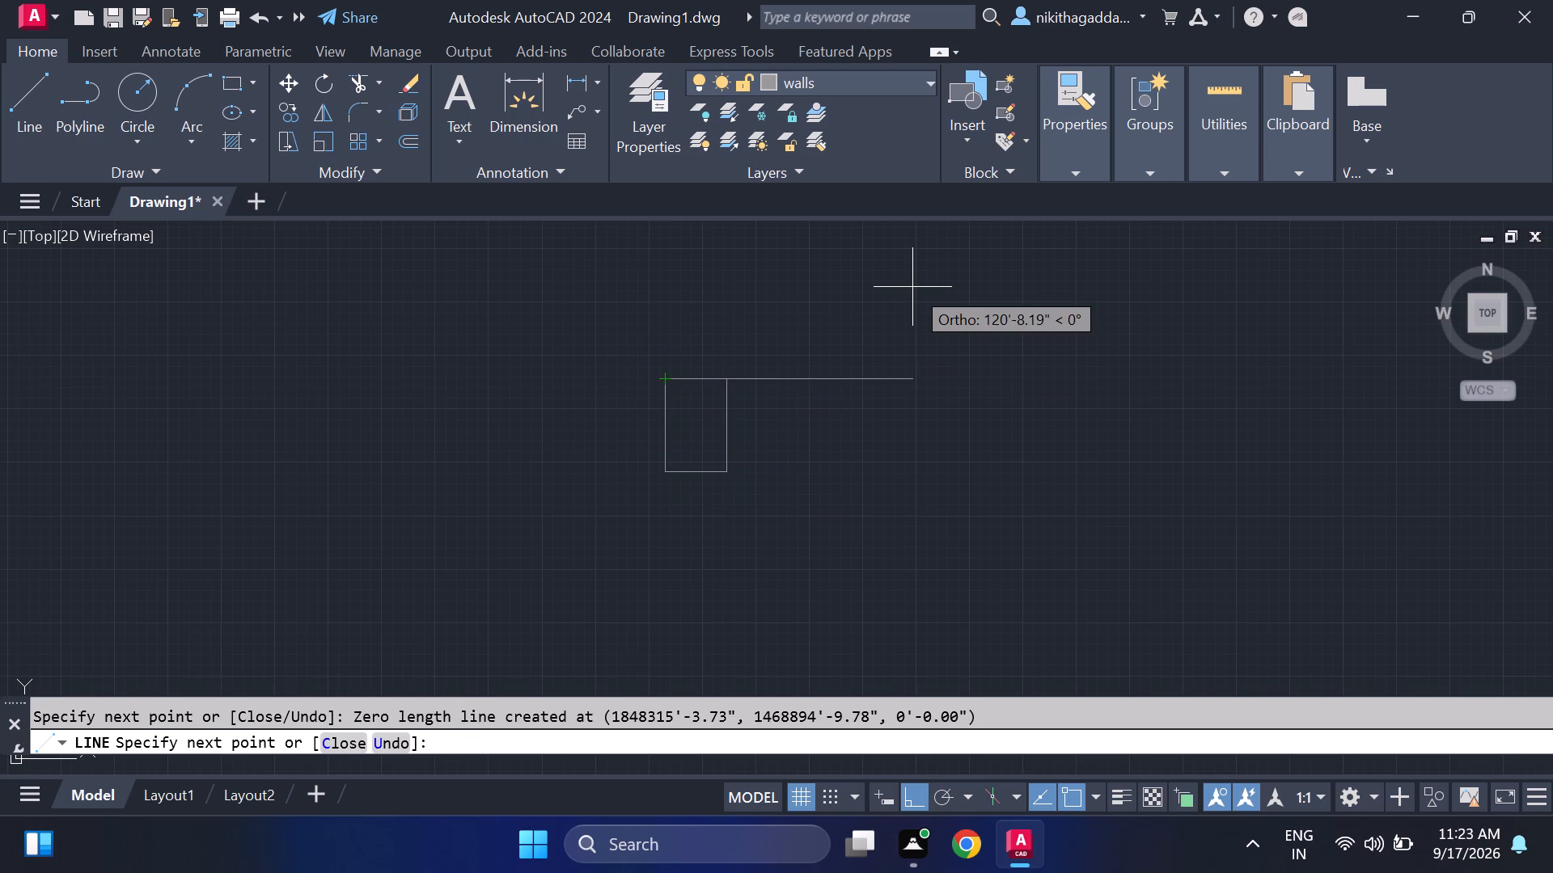
{"action": "key", "text": "Escape"}
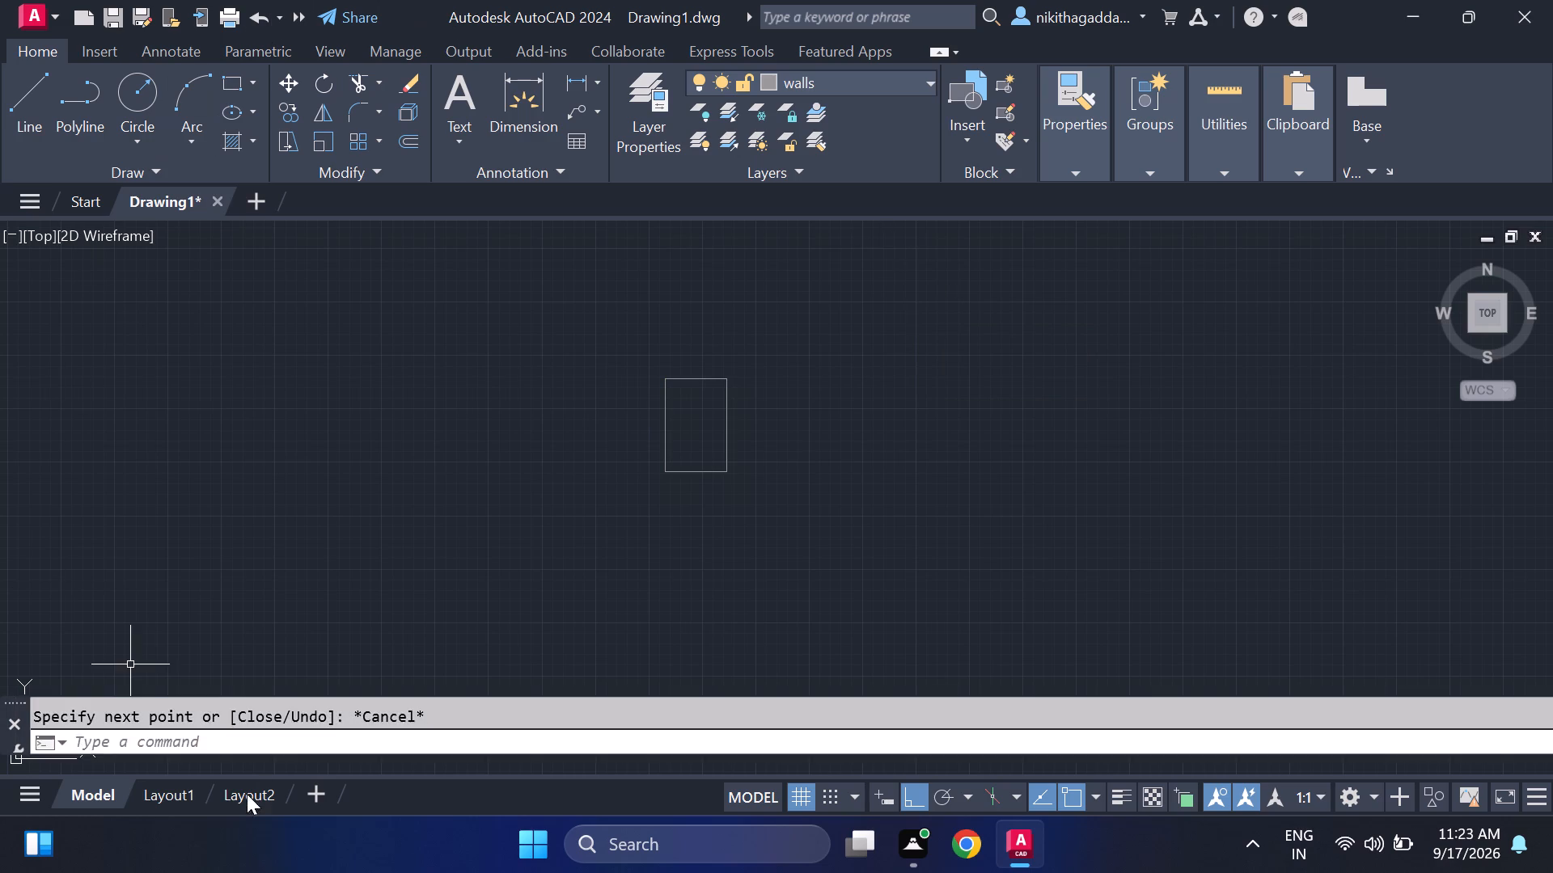
Delete the existing viewport from the Layout1 sheet.
{"action": "left_click", "coordinate": [163, 799]}
{"action": "middle_click_drag", "start_coordinate": [679, 529], "coordinate": [600, 502]}
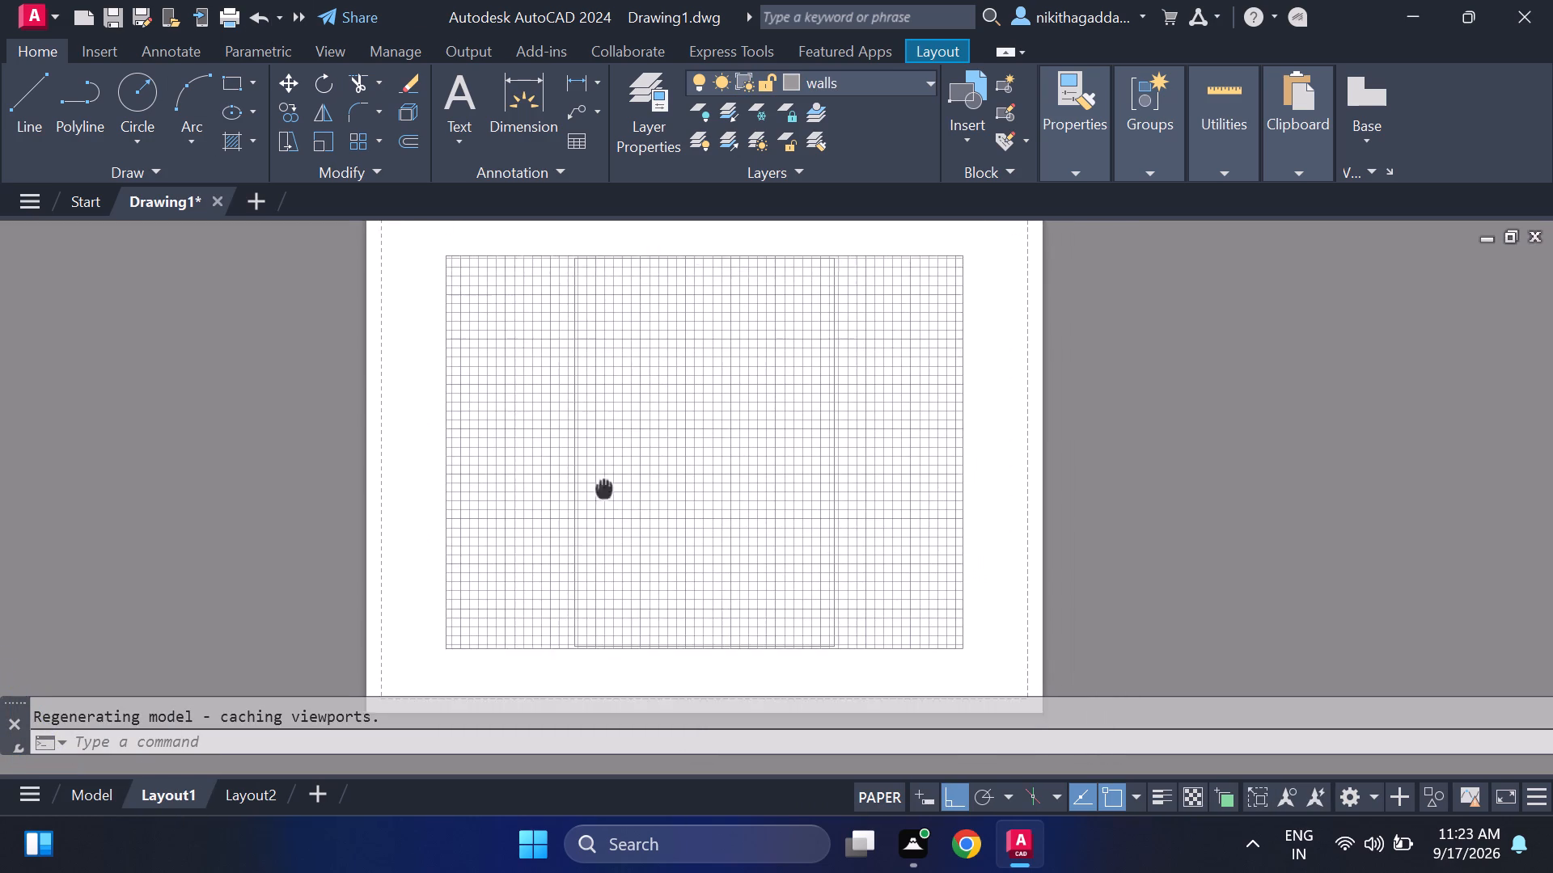
{"action": "middle_click_drag", "start_coordinate": [600, 502], "coordinate": [598, 517]}
{"action": "left_click_drag", "start_coordinate": [974, 262], "coordinate": [925, 298]}
{"action": "left_click_drag", "start_coordinate": [349, 569], "coordinate": [352, 584]}
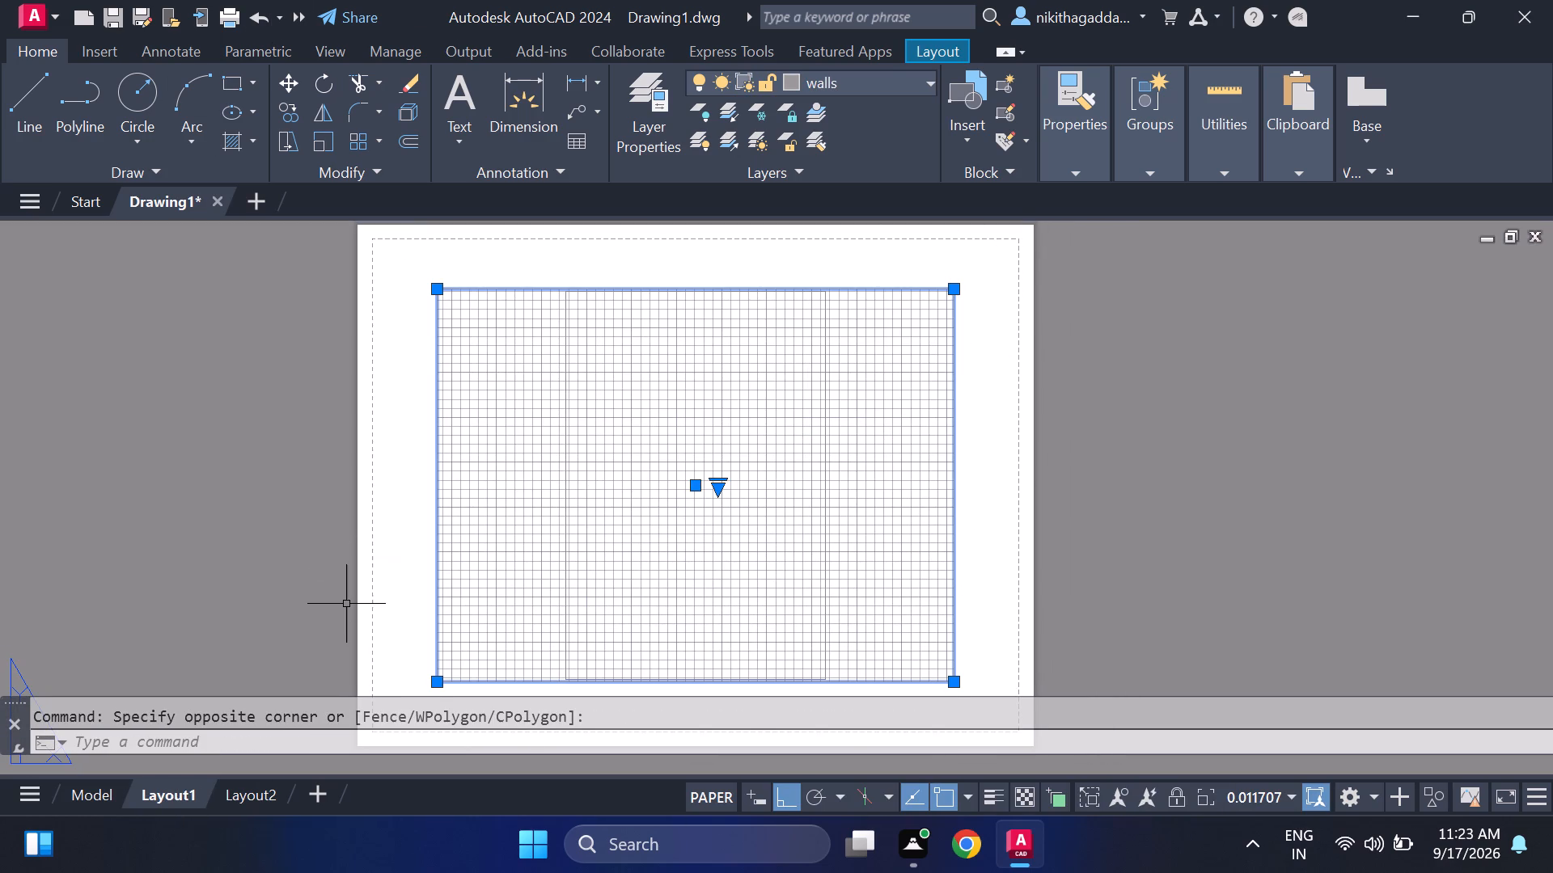
{"action": "key", "text": "Delete"}
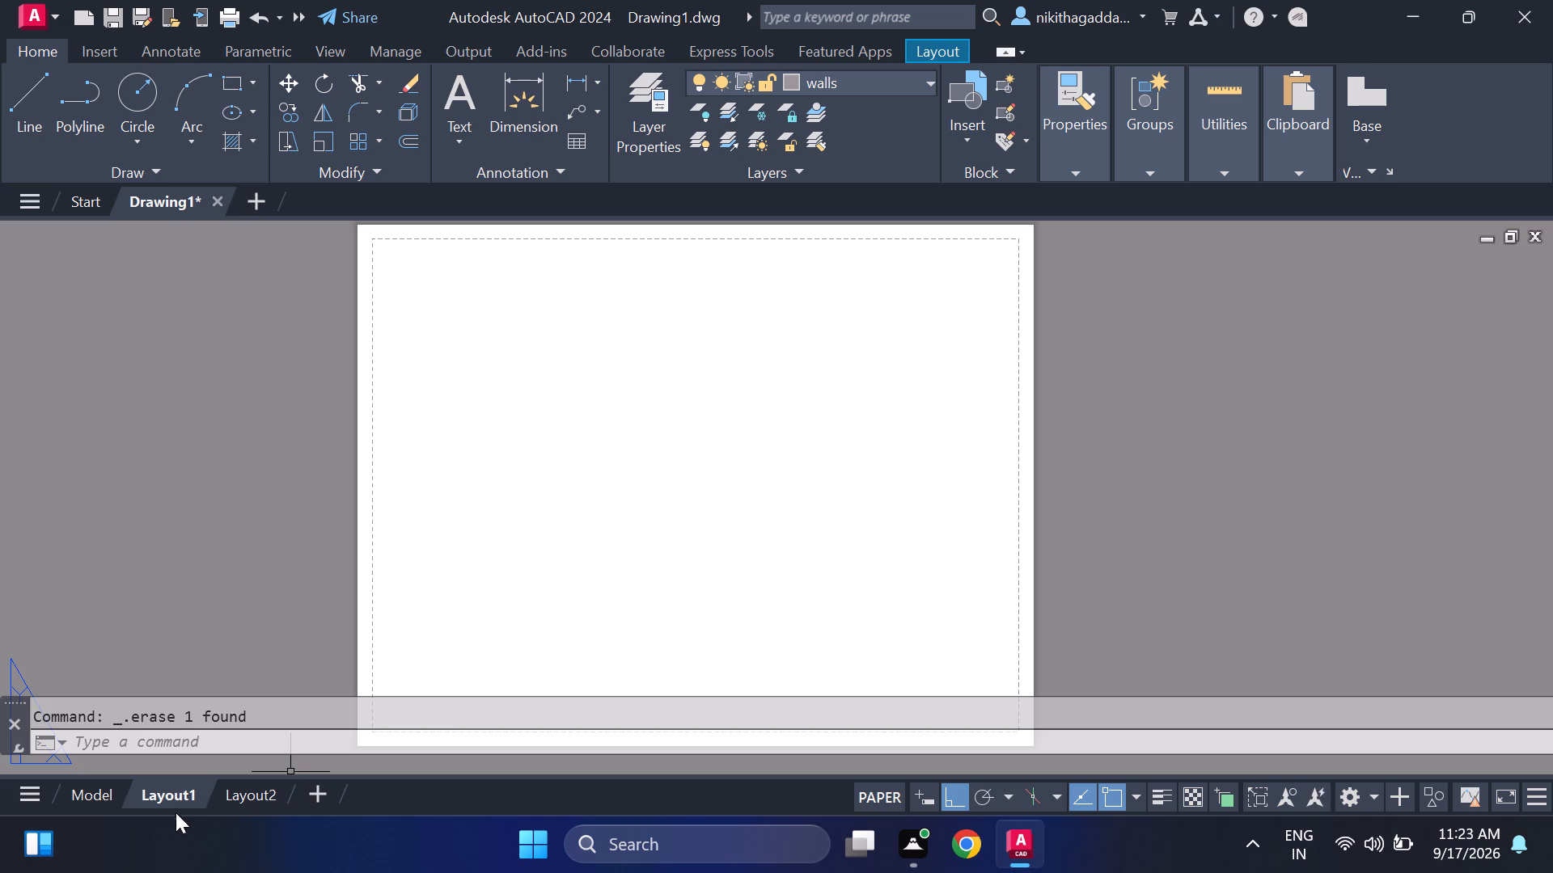
Modify the page setup of Layout1 to use the DWG To PDF.pc3 plotter.
{"action": "right_click", "coordinate": [171, 787]}
{"action": "left_click", "coordinate": [323, 457]}
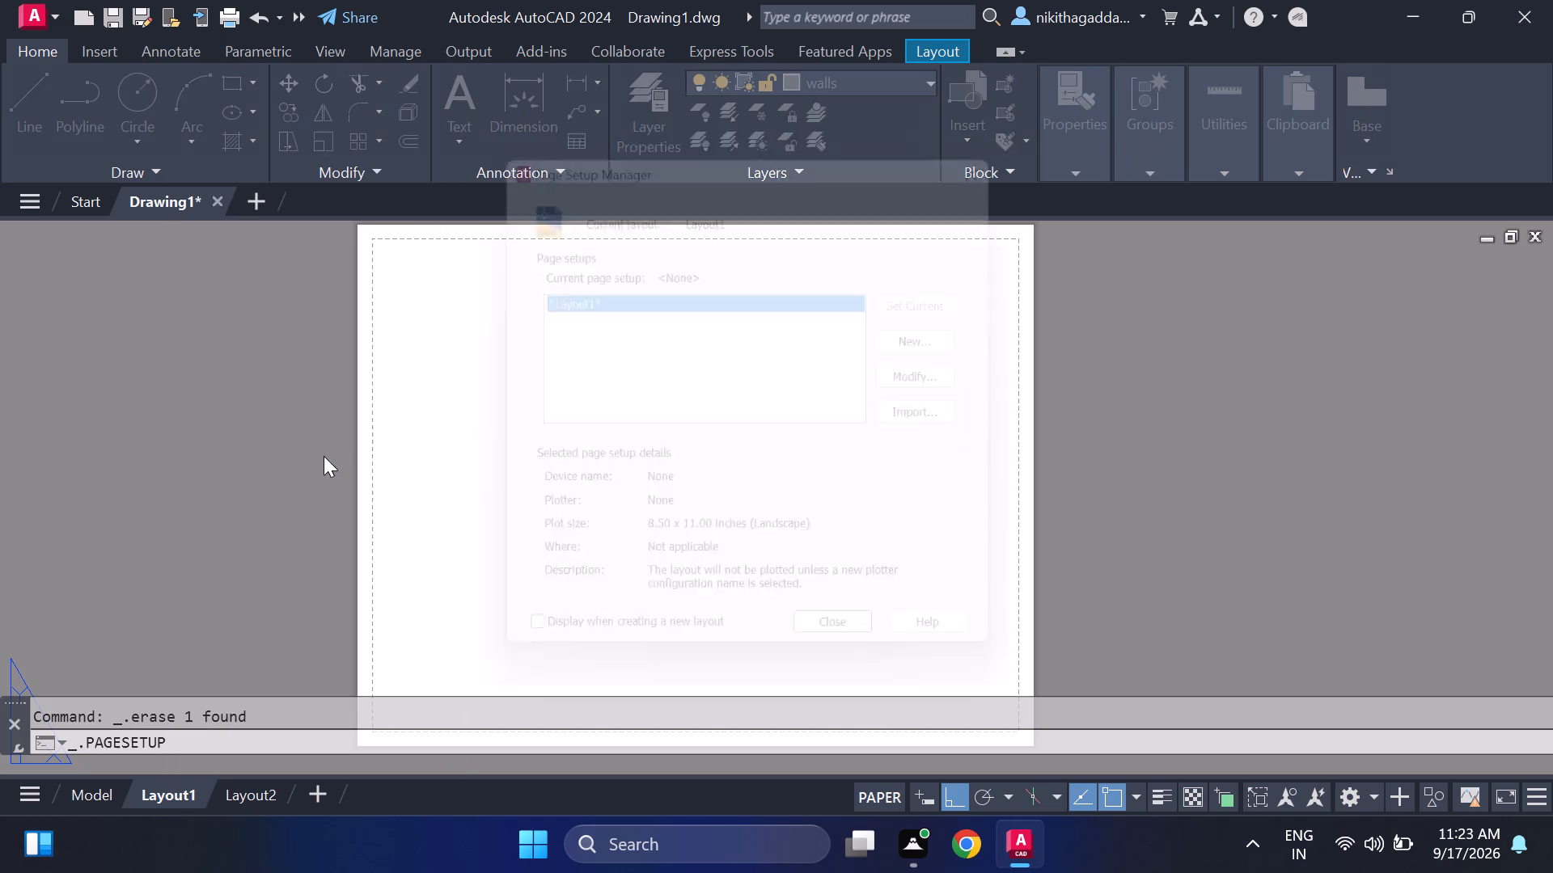
{"action": "left_click", "coordinate": [935, 367]}
{"action": "left_click", "coordinate": [599, 238]}
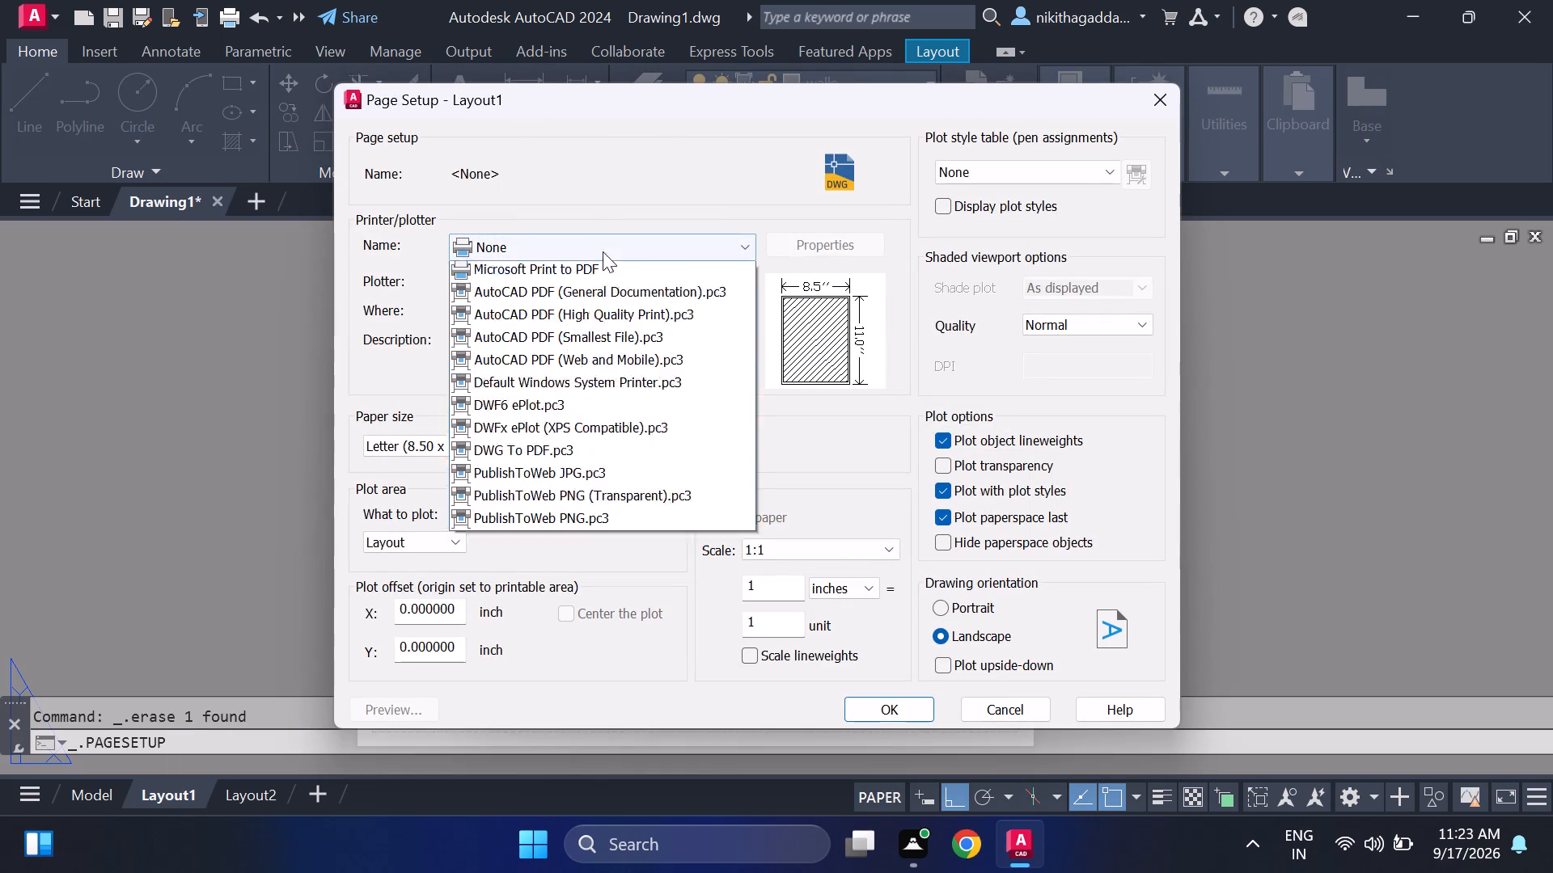
{"action": "left_click", "coordinate": [548, 503]}
Set the Layout1 paper size to ISO full bleed A4 (297.00 x 210.00 MM).
{"action": "left_click", "coordinate": [551, 424]}
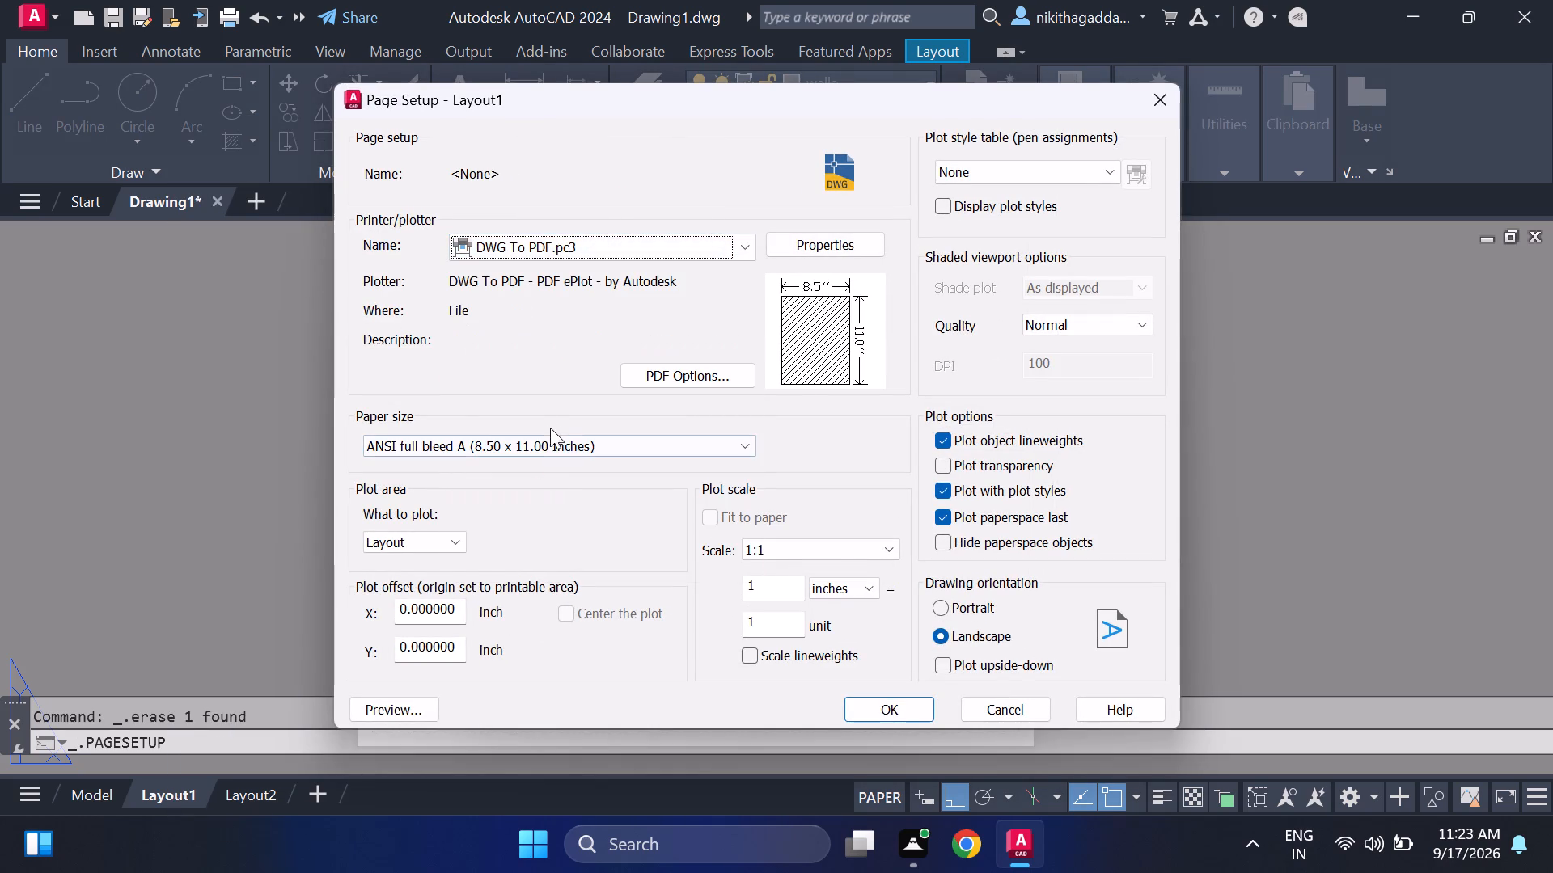
{"action": "left_click", "coordinate": [551, 434]}
{"action": "left_click", "coordinate": [551, 443]}
{"action": "scroll", "coordinate": [547, 344], "scroll_direction": "down", "scroll_amount": 12}
{"action": "left_click", "coordinate": [513, 357]}
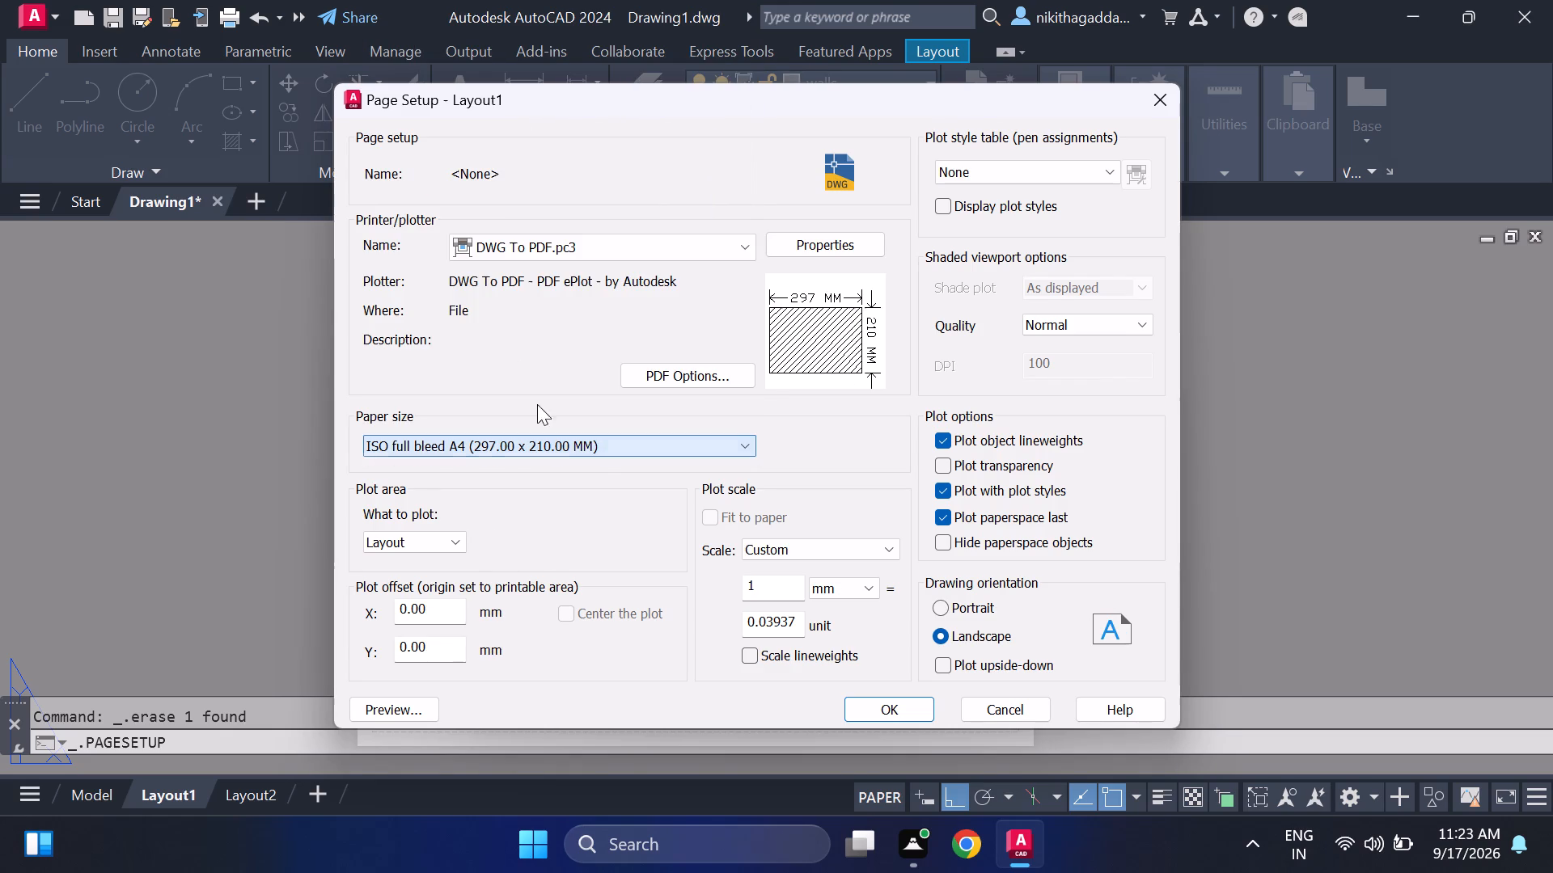
Set the Layout1 plot scale to 1:1, accept the page setup and close the Page Setup Manager.
{"action": "left_click", "coordinate": [830, 546]}
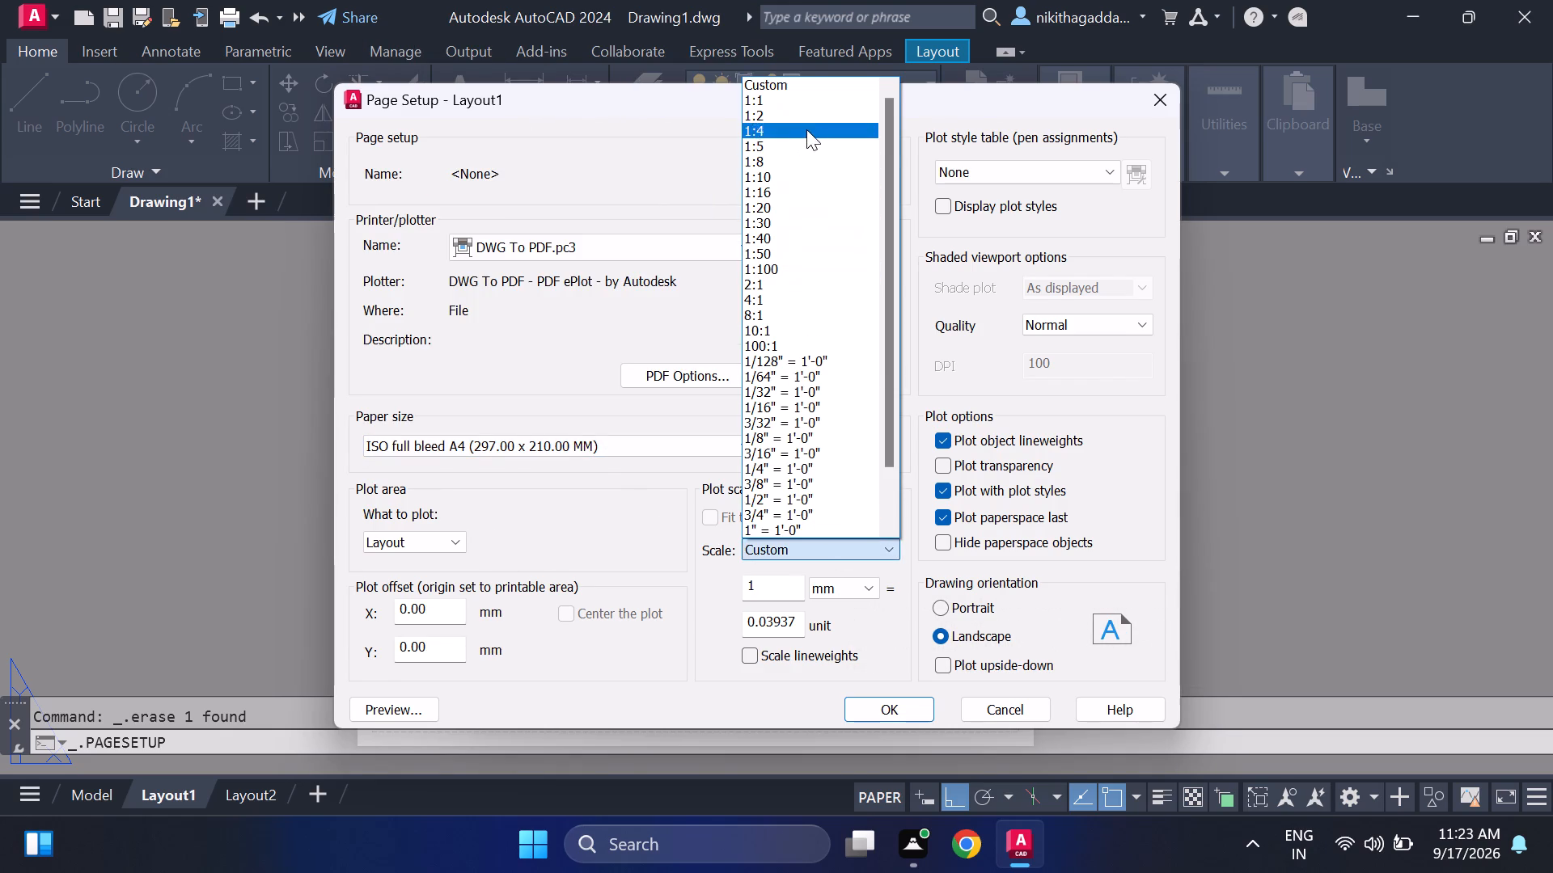
{"action": "left_click", "coordinate": [806, 112]}
{"action": "left_click", "coordinate": [851, 555]}
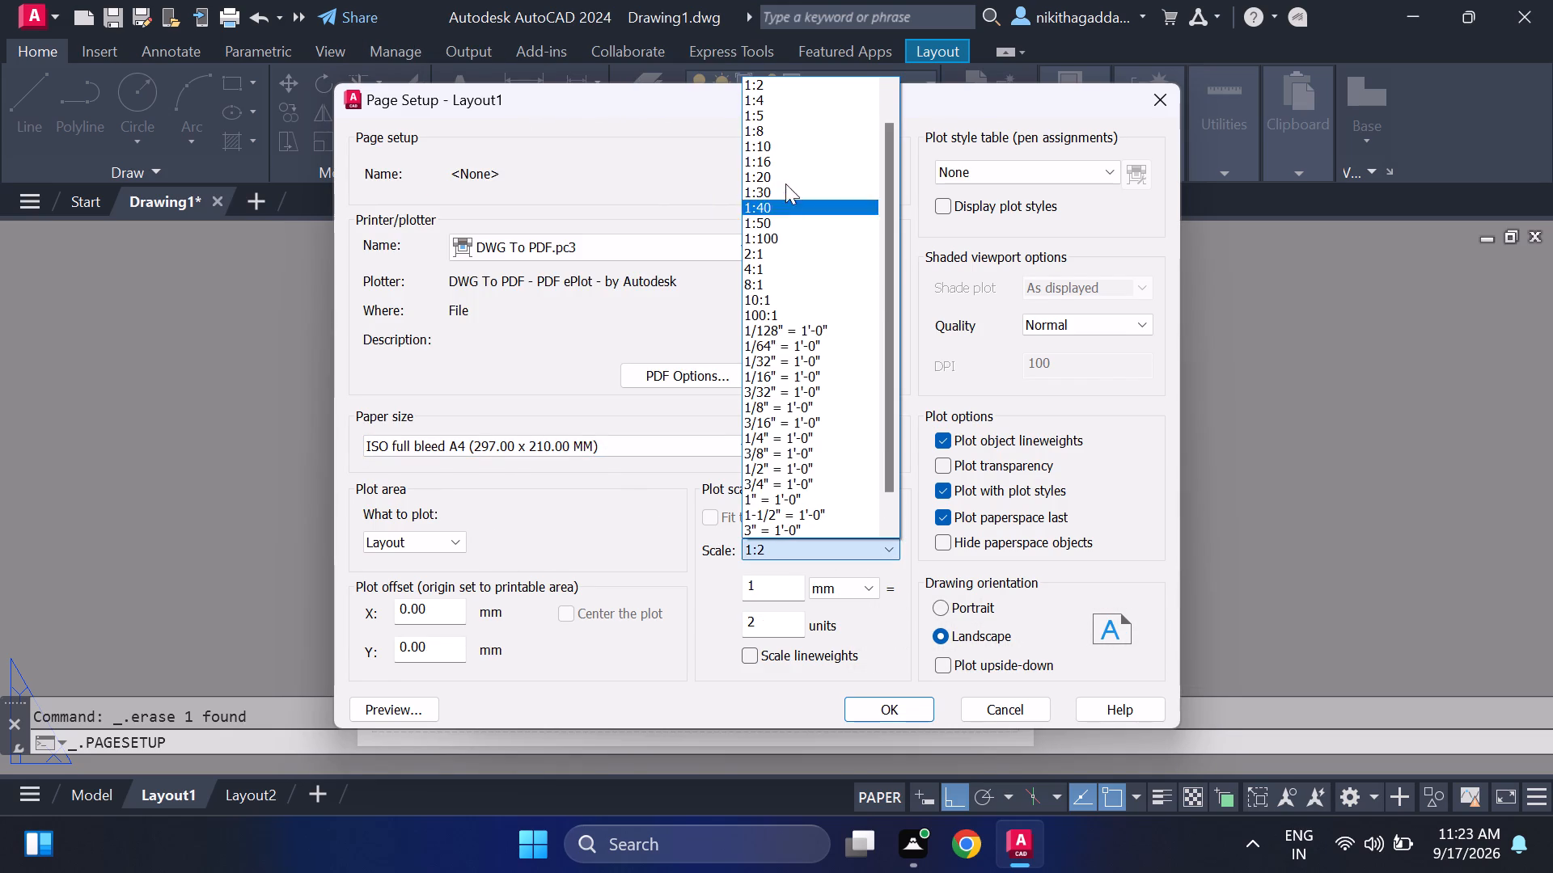
{"action": "scroll", "coordinate": [801, 130], "scroll_direction": "up", "scroll_amount": 4}
{"action": "left_click", "coordinate": [802, 101]}
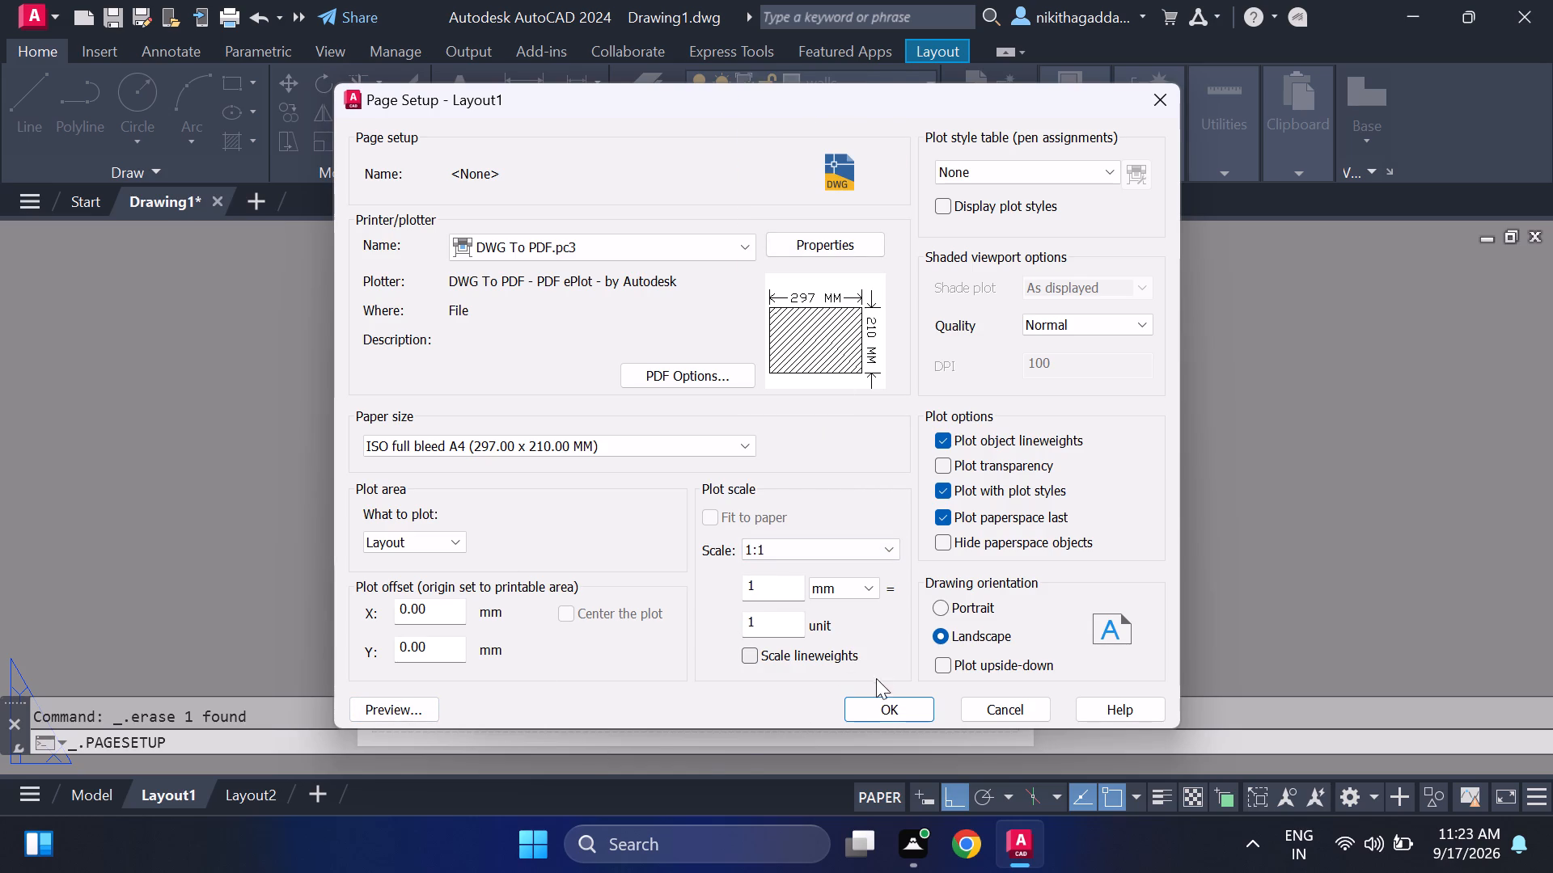
{"action": "left_click", "coordinate": [865, 705]}
{"action": "scroll", "coordinate": [801, 619], "scroll_direction": "down", "scroll_amount": 1}
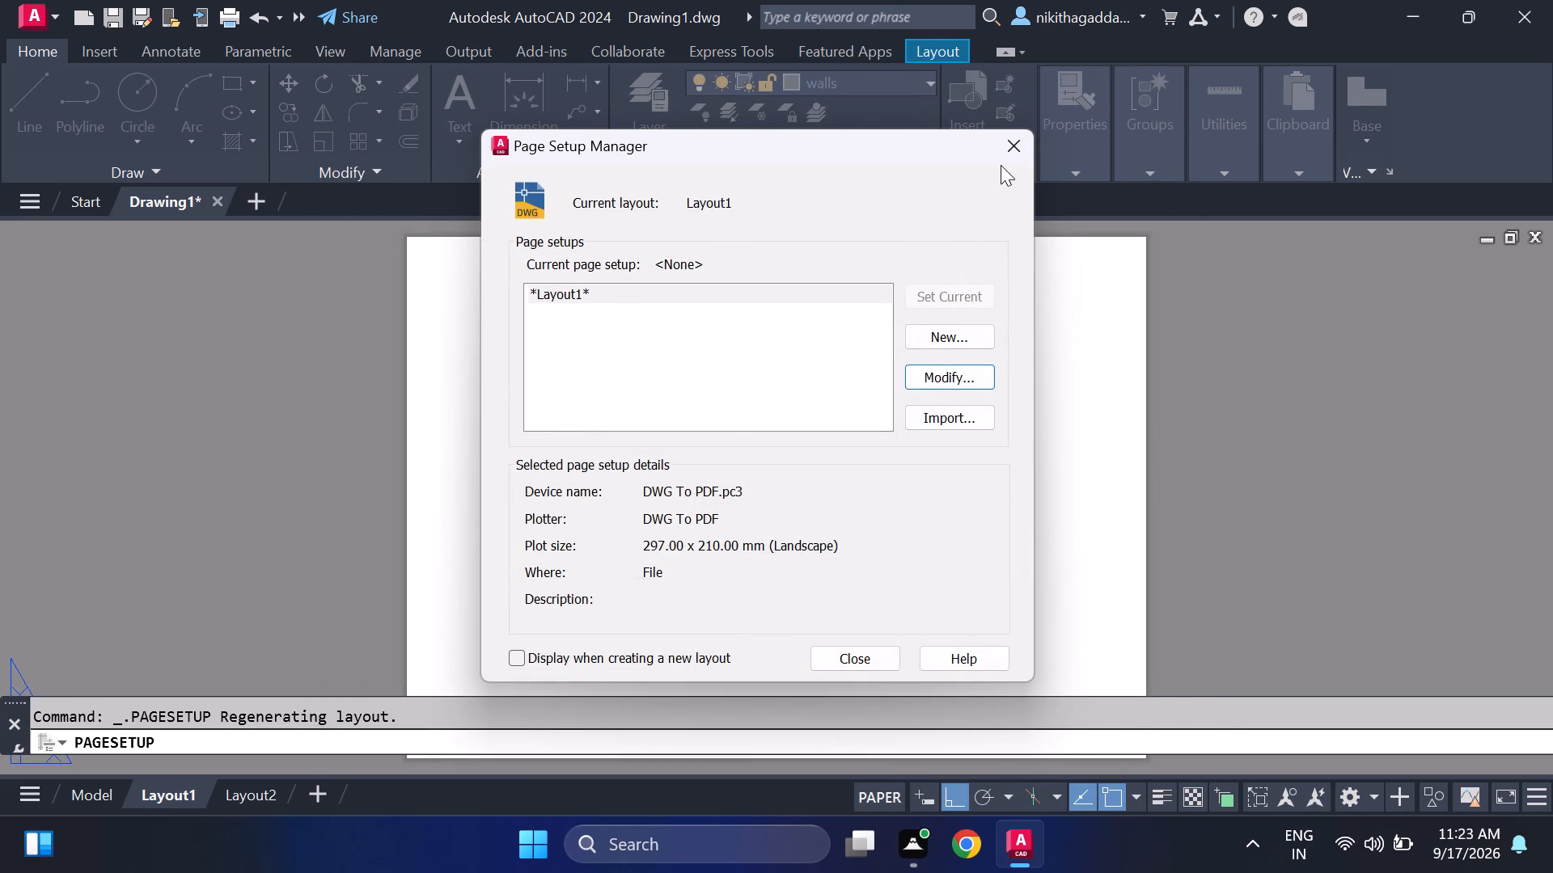
{"action": "left_click", "coordinate": [951, 296]}
{"action": "left_click", "coordinate": [860, 665]}
{"action": "scroll", "coordinate": [802, 614], "scroll_direction": "down", "scroll_amount": 1}
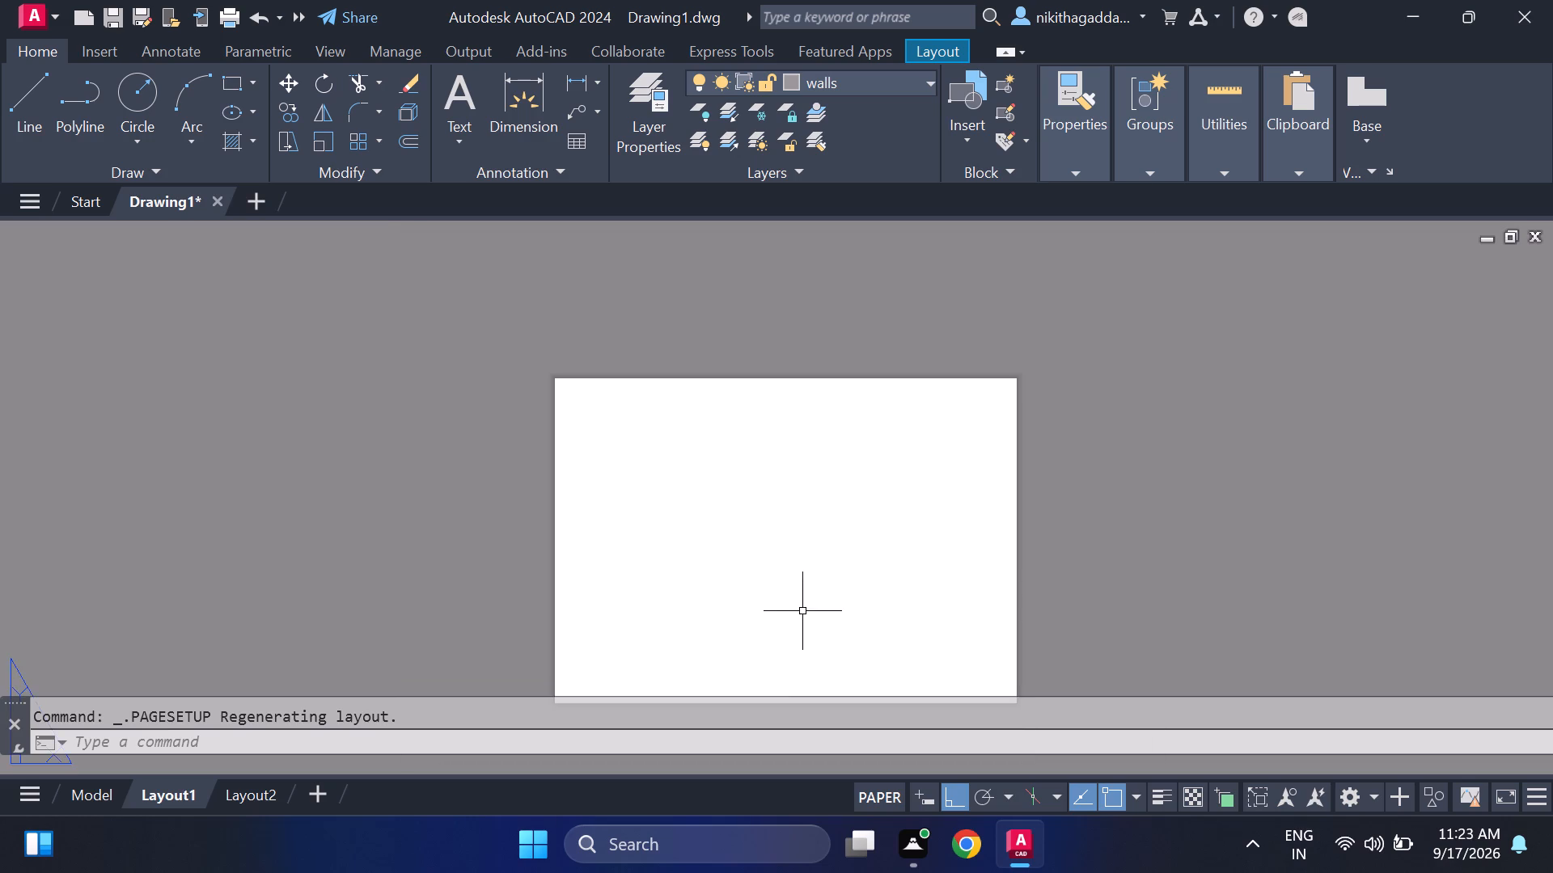
Create a single viewport on Layout1 spanning the full A4 sheet from its top-left to bottom-right corner.
{"action": "middle_click_drag", "start_coordinate": [795, 601], "coordinate": [755, 541]}
{"action": "type", "text": "viewporys"}
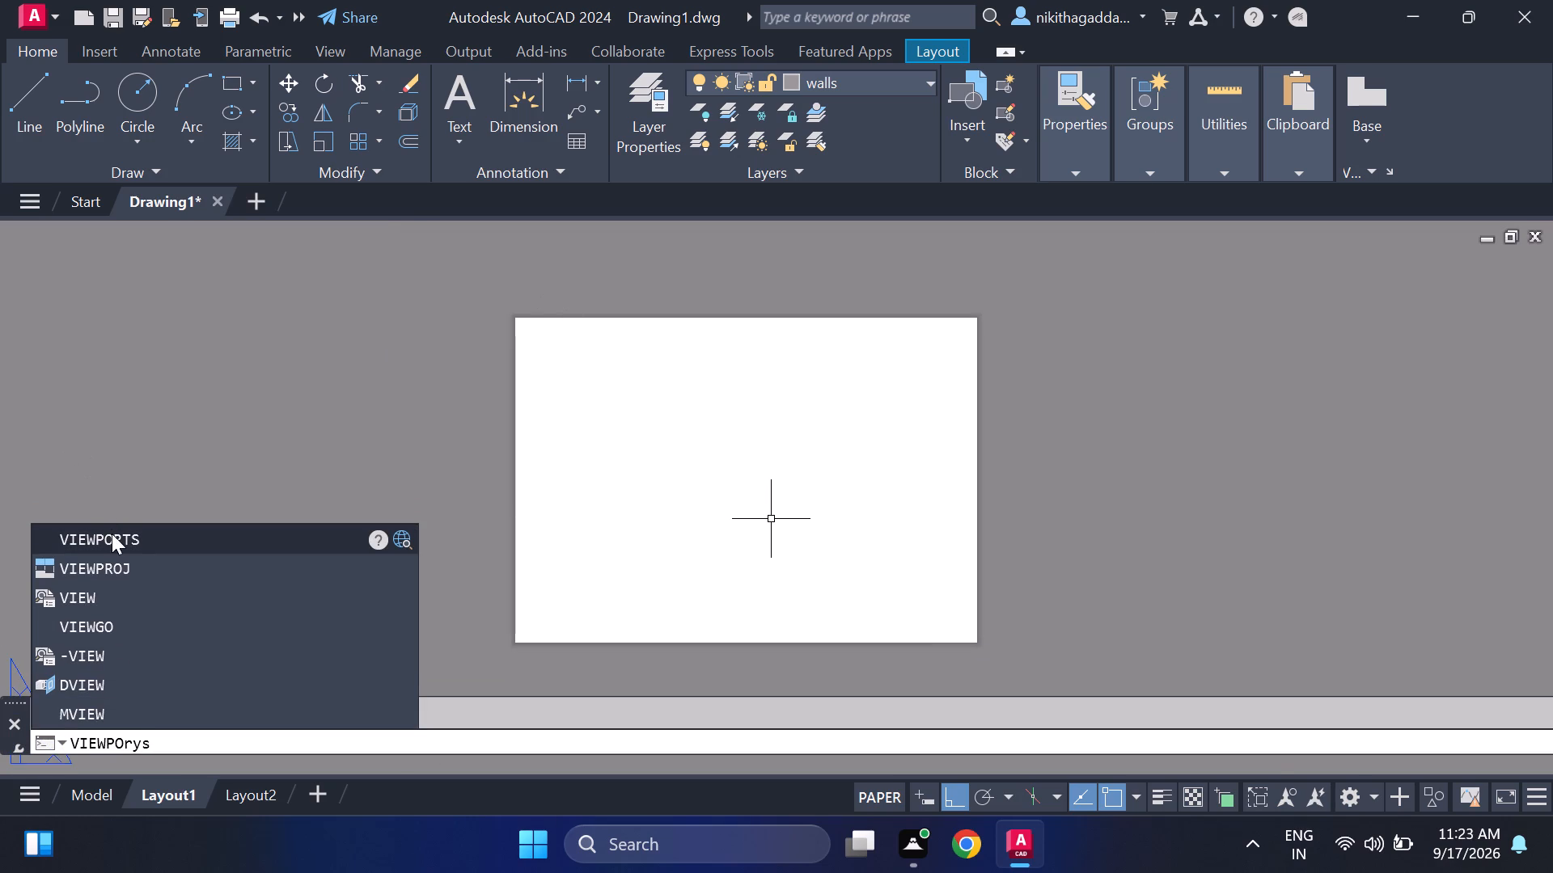
{"action": "left_click", "coordinate": [112, 533]}
{"action": "left_click", "coordinate": [472, 293]}
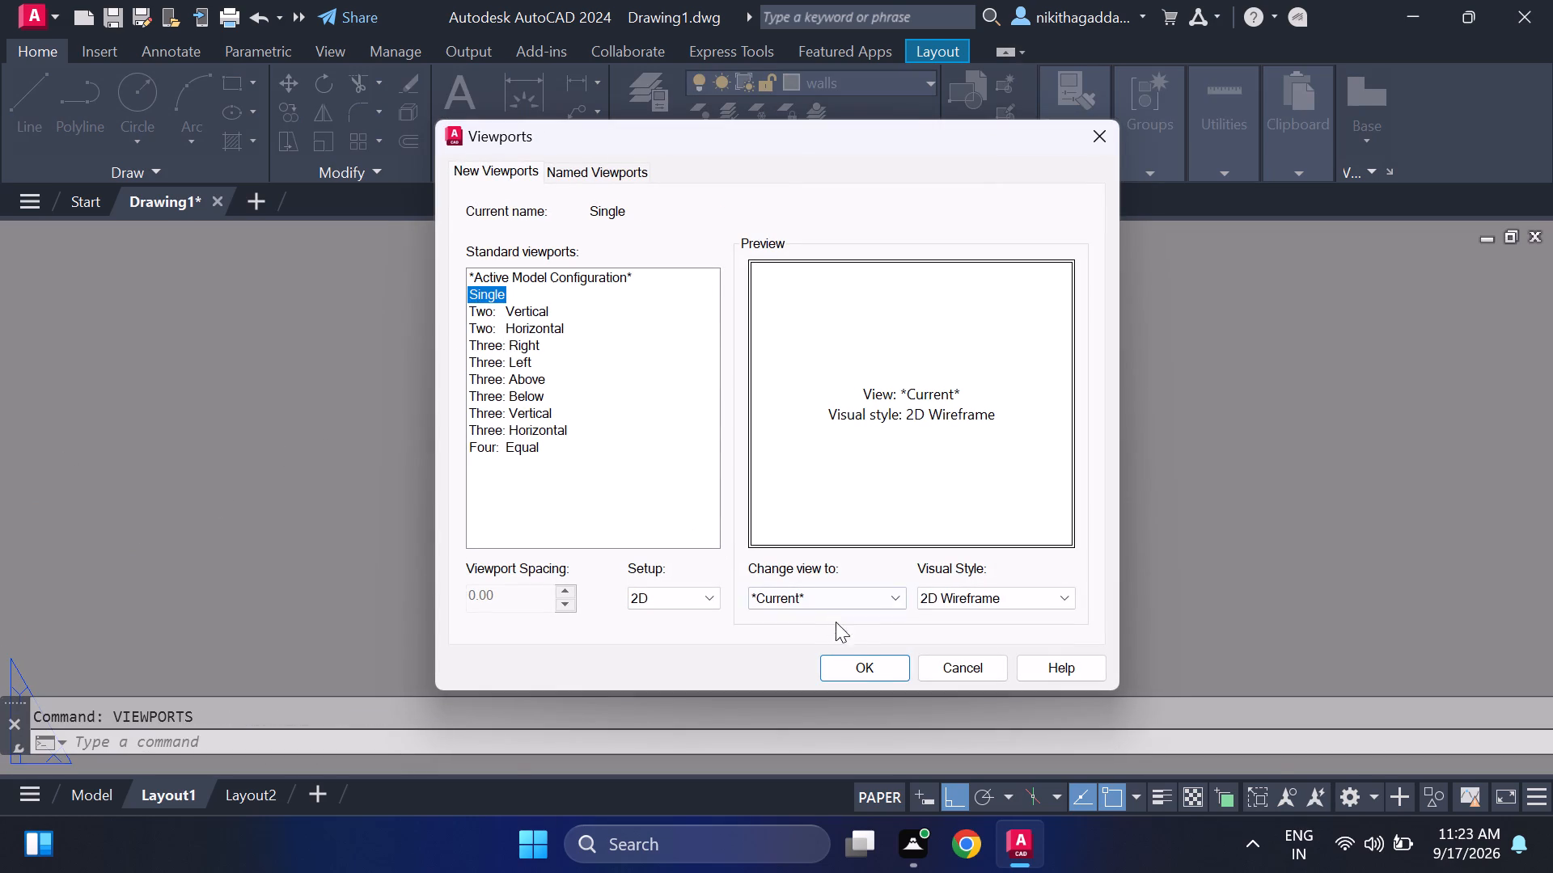
{"action": "left_click", "coordinate": [862, 662]}
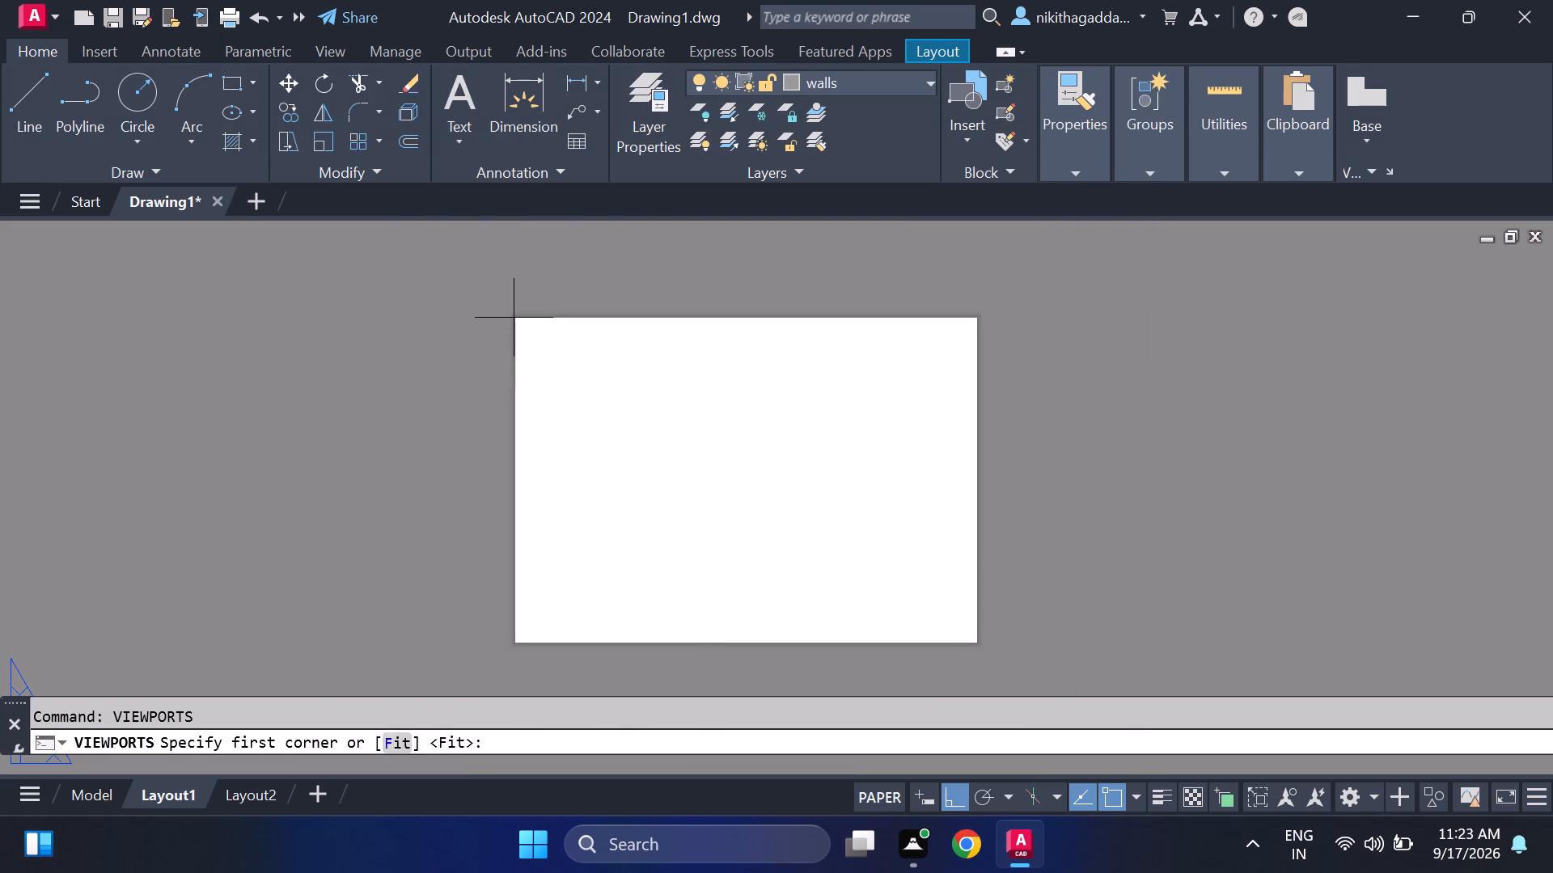
{"action": "left_click", "coordinate": [514, 318]}
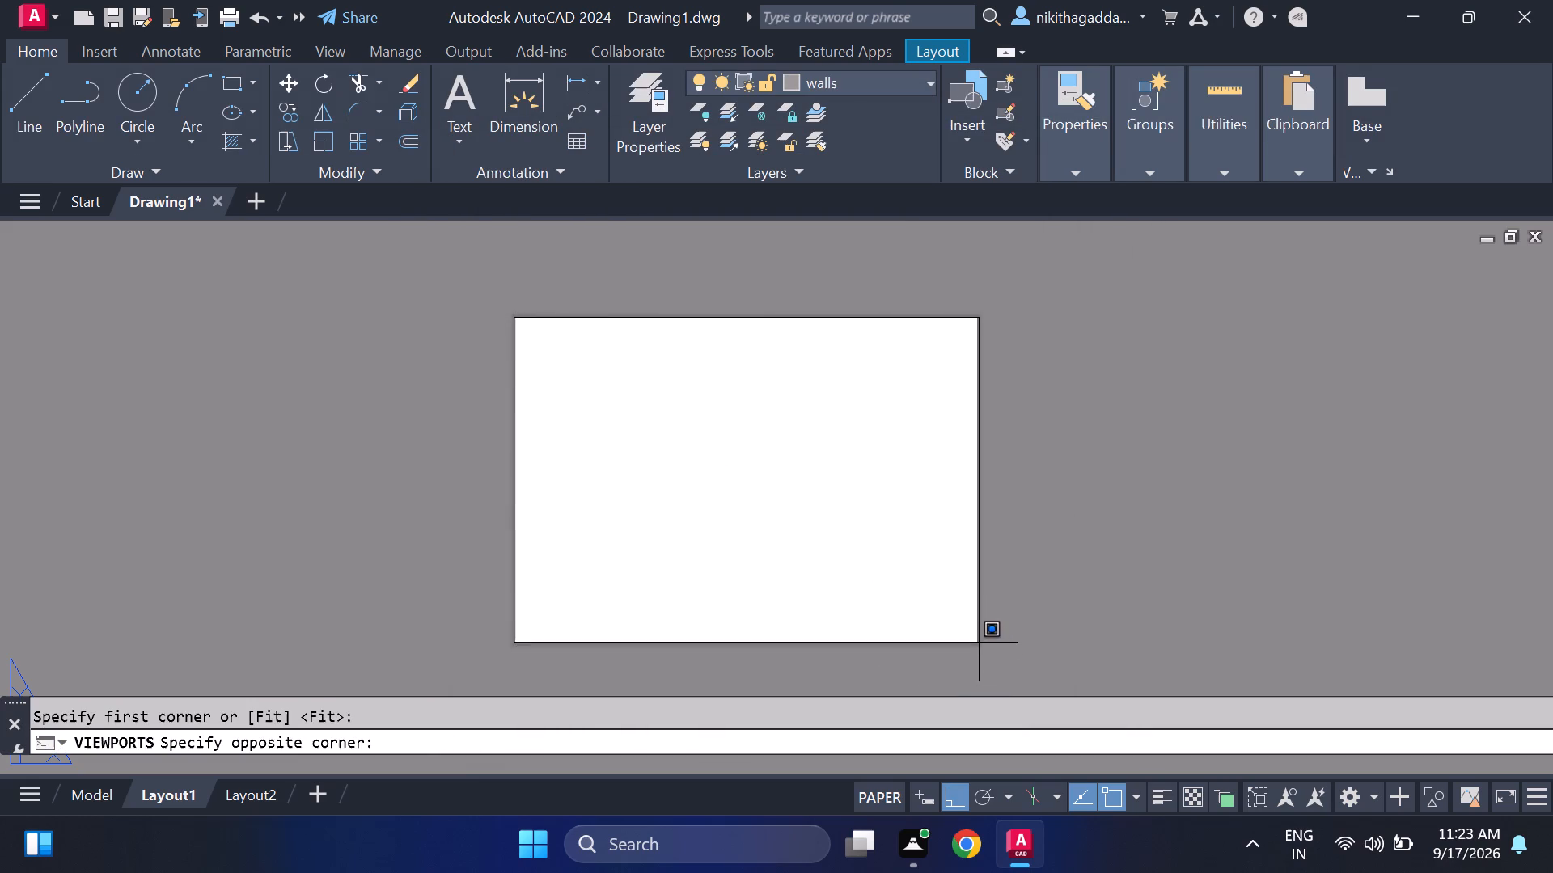
{"action": "left_click", "coordinate": [979, 643]}
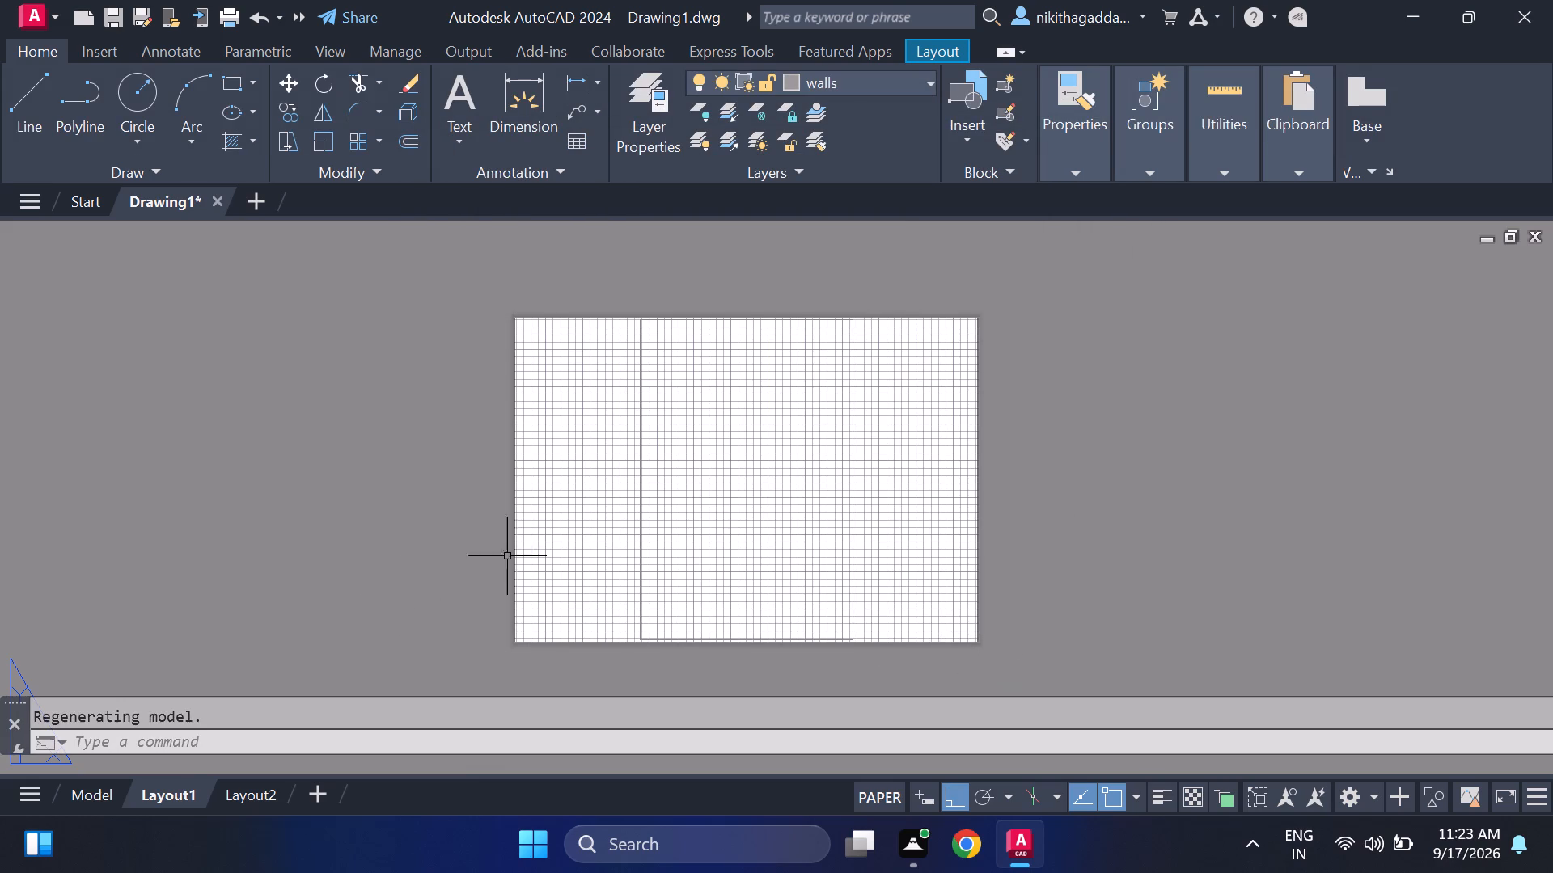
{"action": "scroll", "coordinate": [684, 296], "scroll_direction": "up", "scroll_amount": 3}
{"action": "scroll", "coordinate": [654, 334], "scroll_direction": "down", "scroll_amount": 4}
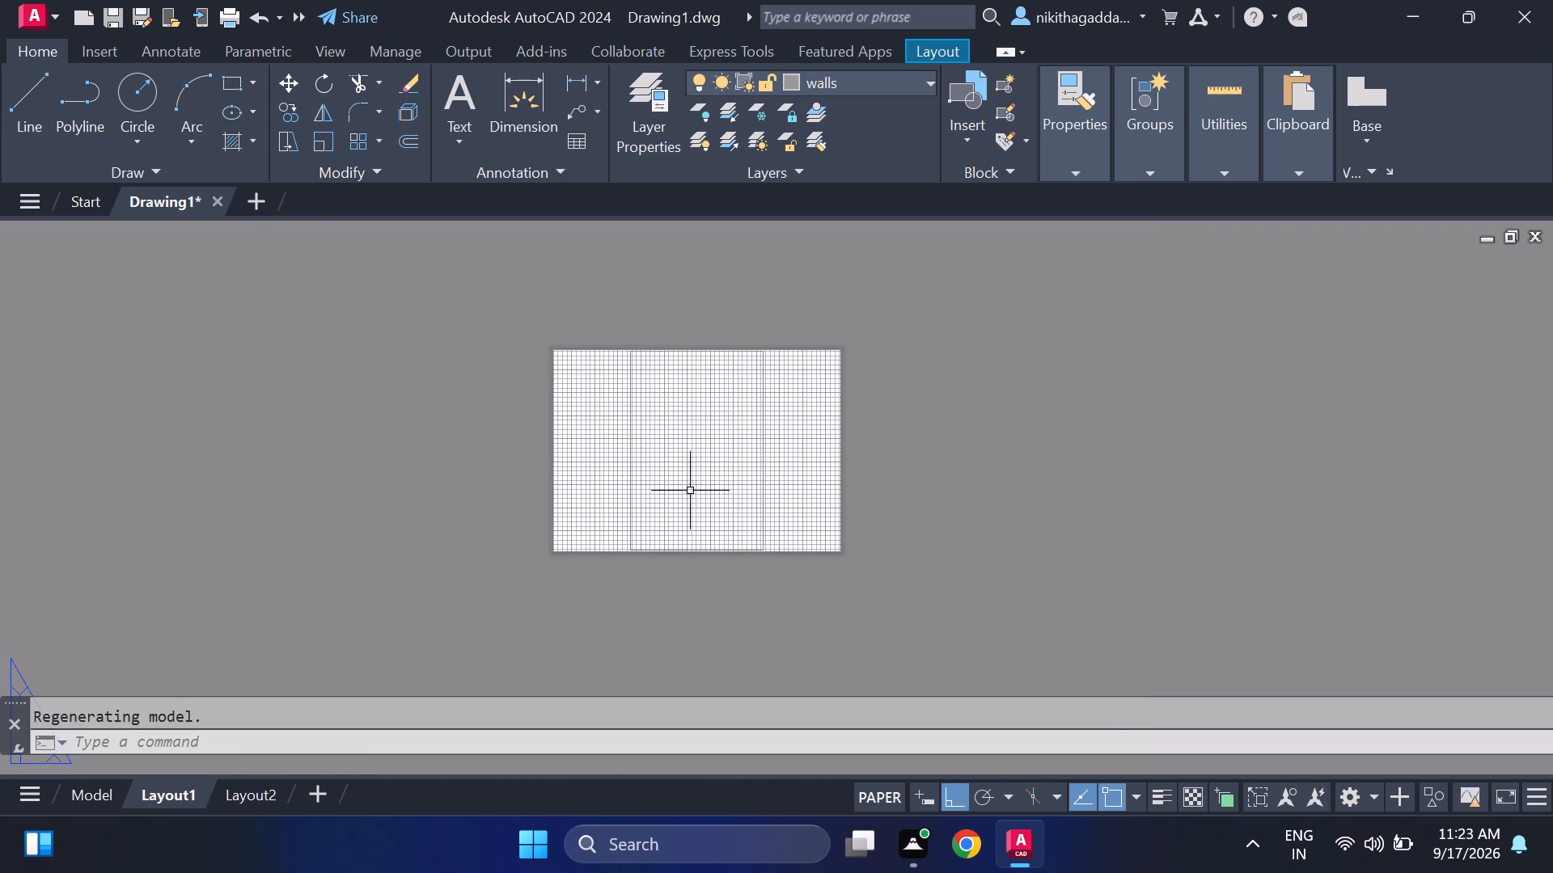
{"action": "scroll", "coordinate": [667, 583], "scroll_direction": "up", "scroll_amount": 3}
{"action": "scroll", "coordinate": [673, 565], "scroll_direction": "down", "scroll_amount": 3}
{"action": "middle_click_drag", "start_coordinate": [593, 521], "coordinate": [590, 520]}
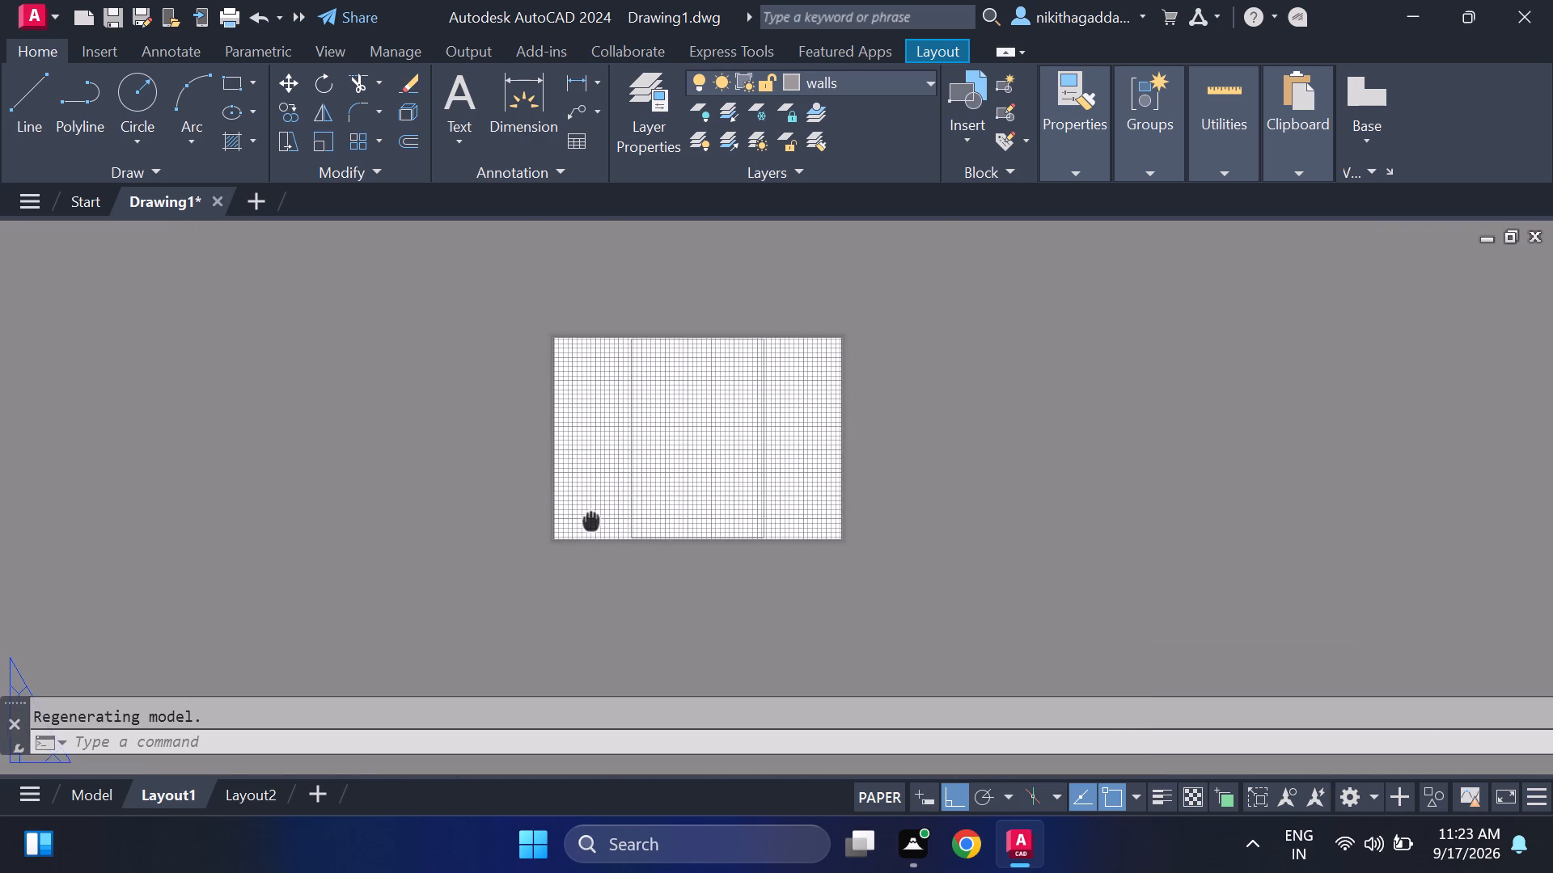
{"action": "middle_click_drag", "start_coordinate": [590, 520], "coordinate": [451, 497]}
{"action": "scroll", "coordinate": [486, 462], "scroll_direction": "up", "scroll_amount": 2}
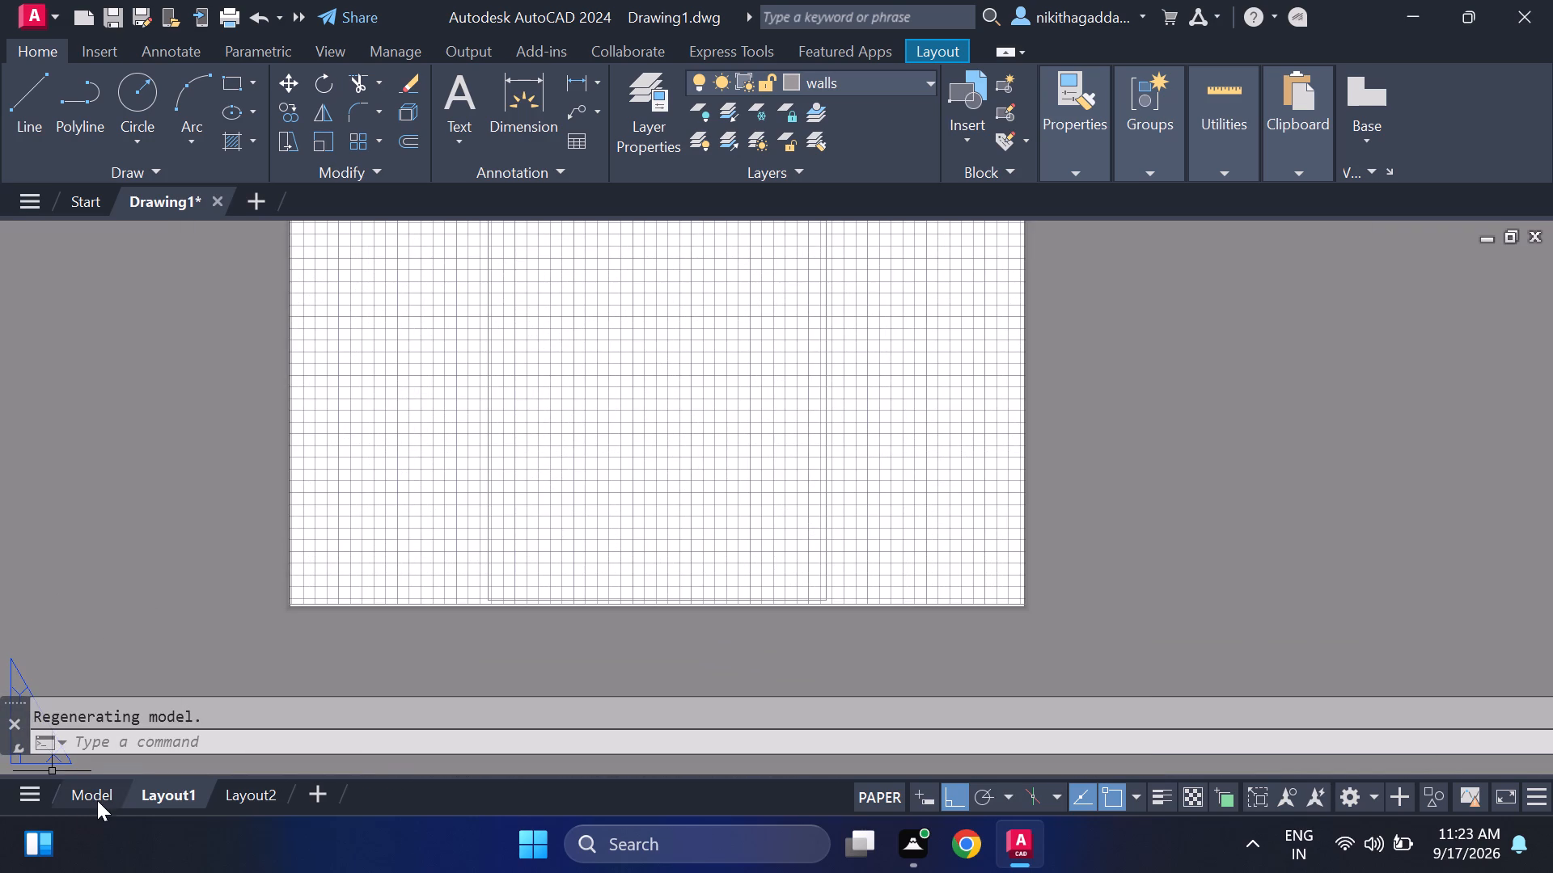
In model space, offset the top, left and right lines of the wall outline 9" inward.
{"action": "left_click_drag", "start_coordinate": [95, 796], "coordinate": [94, 787]}
{"action": "scroll", "coordinate": [685, 399], "scroll_direction": "up", "scroll_amount": 3}
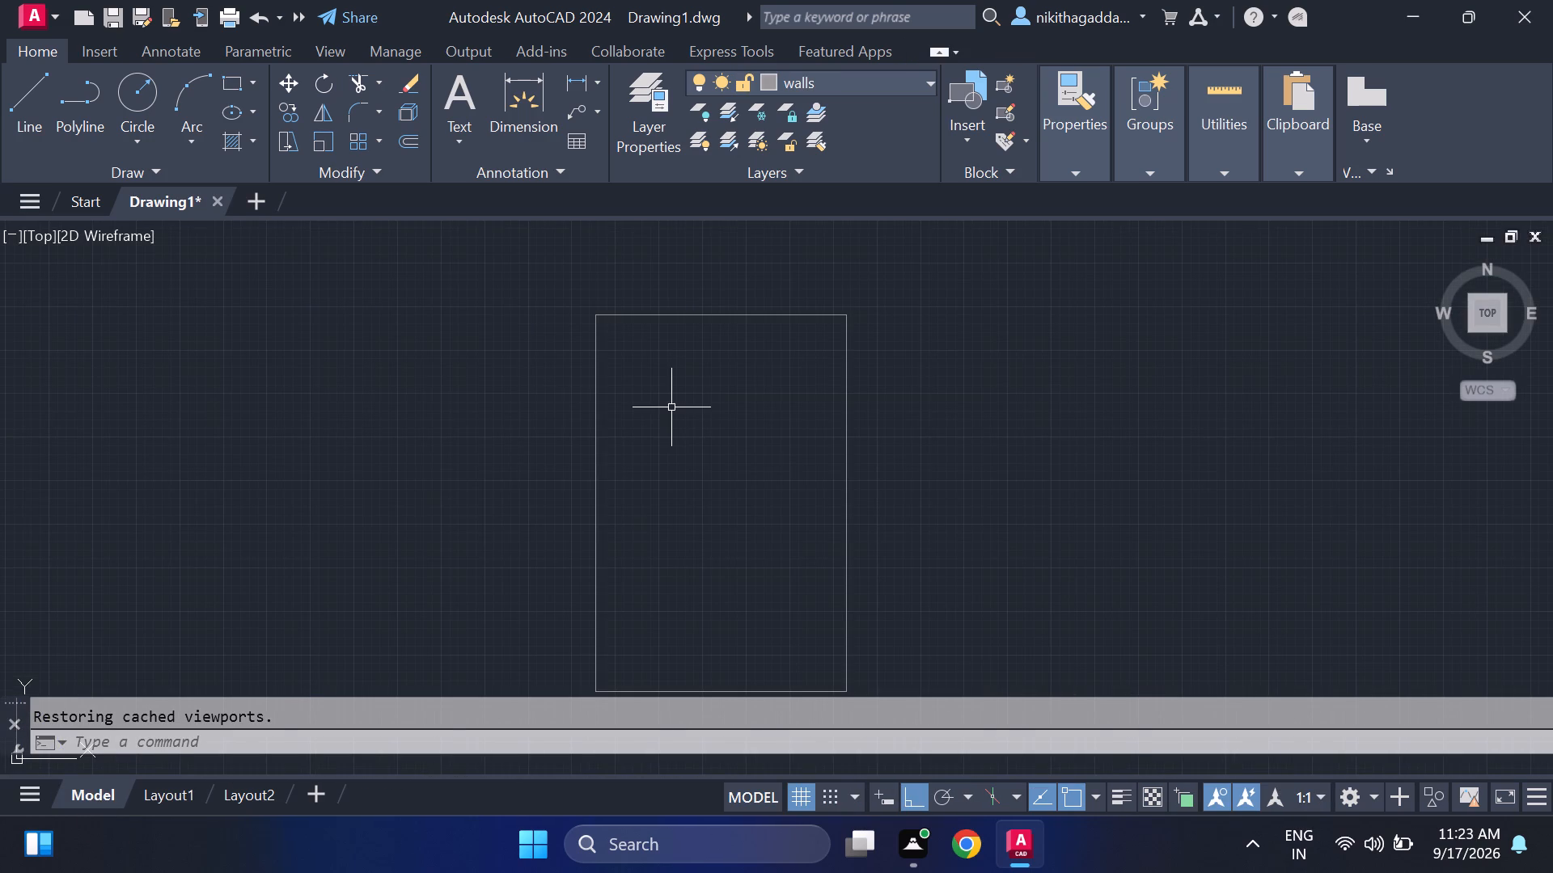
{"action": "scroll", "coordinate": [670, 407], "scroll_direction": "up", "scroll_amount": 1}
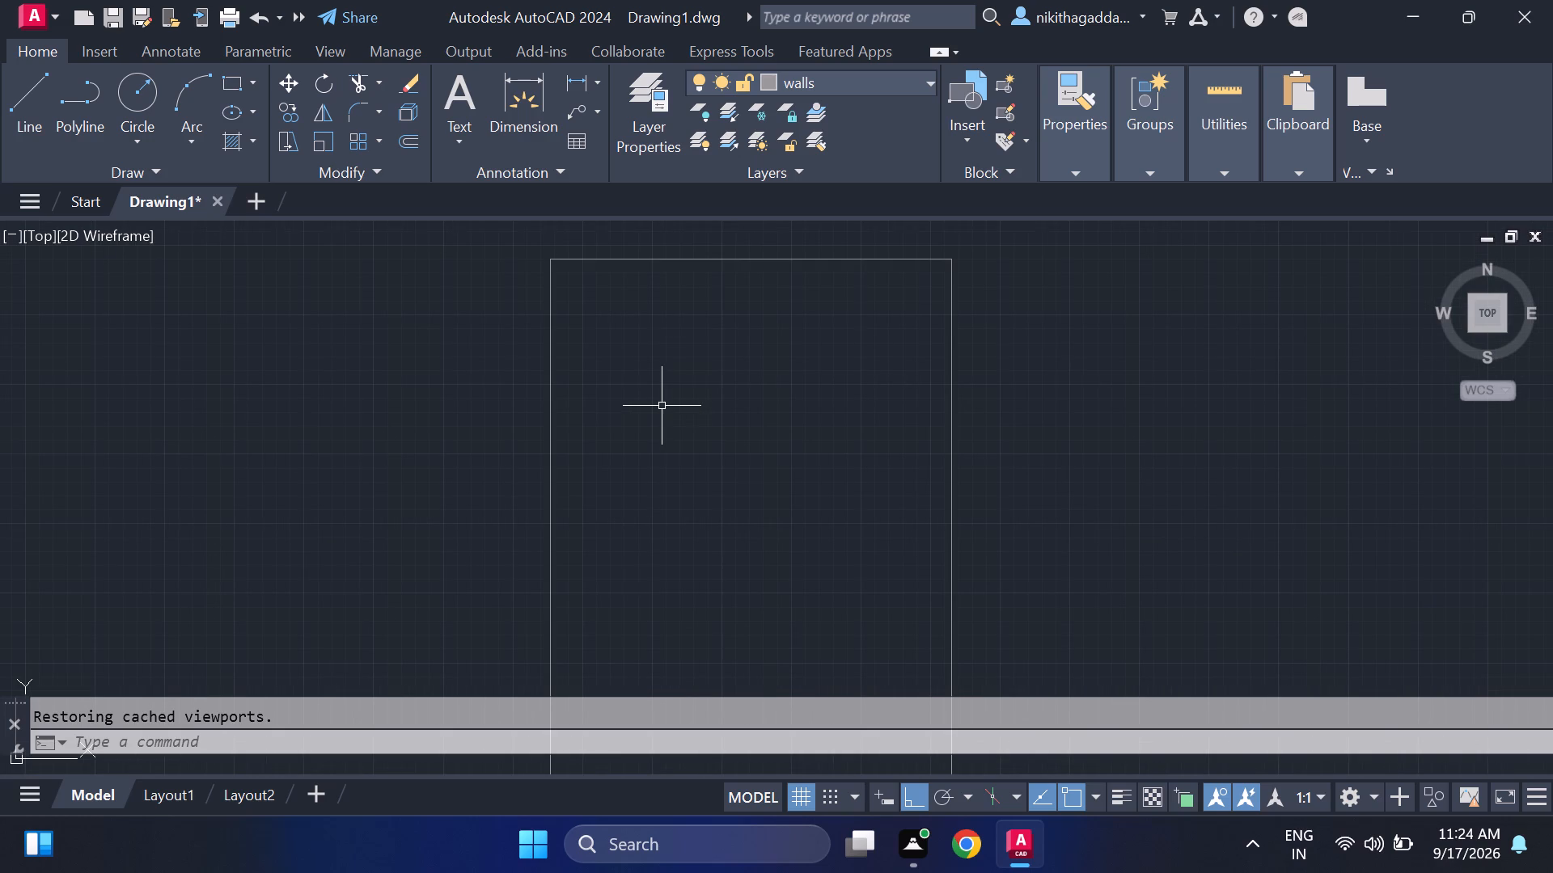
{"action": "type", "text": "of"}
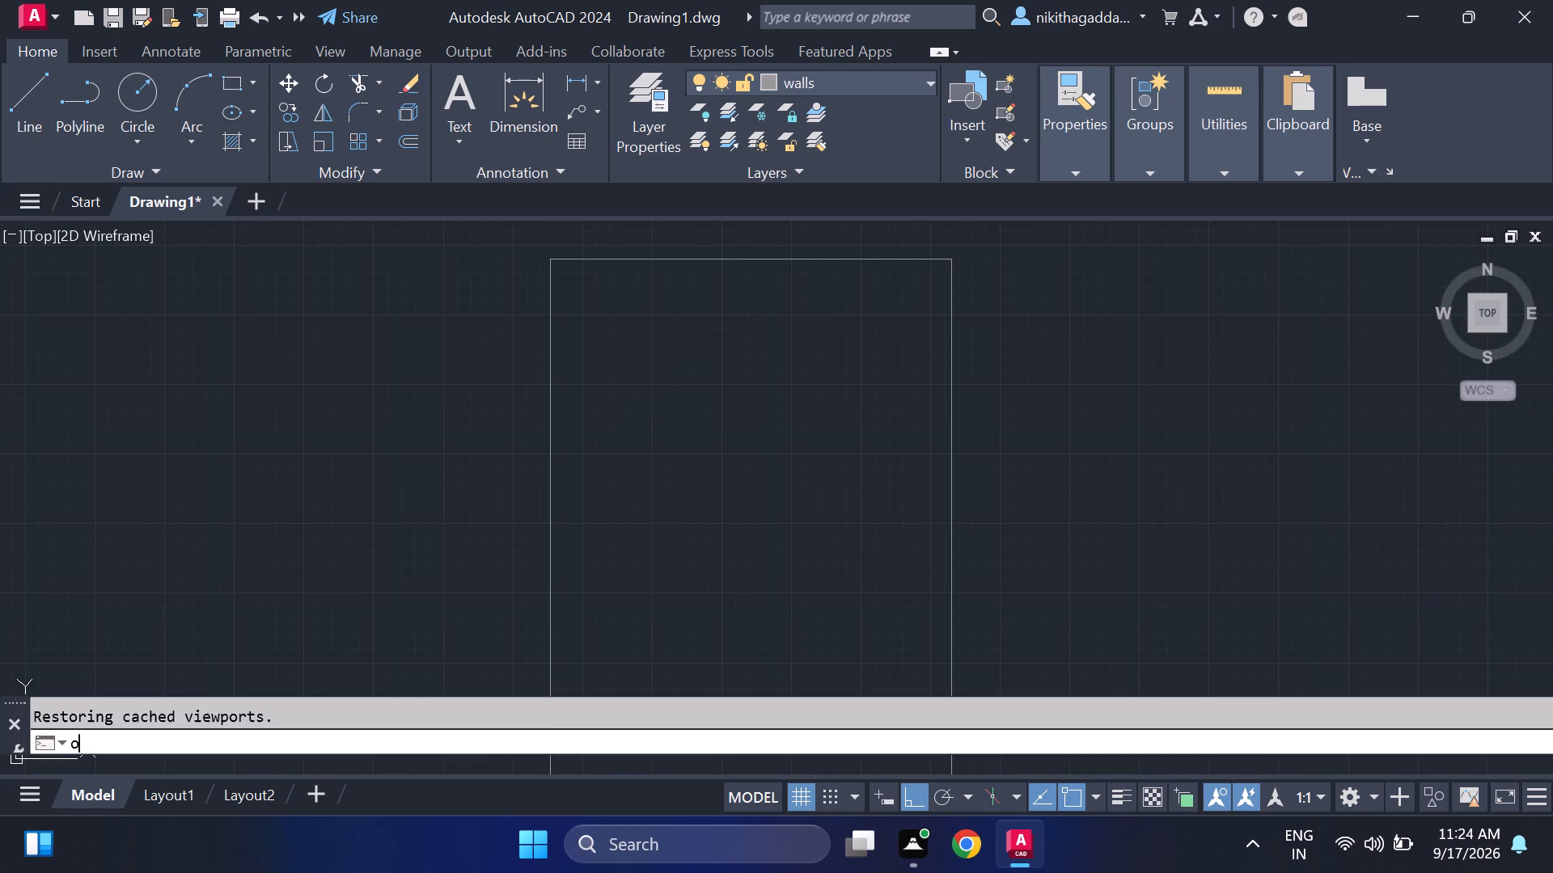
{"action": "key", "text": "Return"}
{"action": "type", "text": "9\""}
{"action": "key", "text": "Return"}
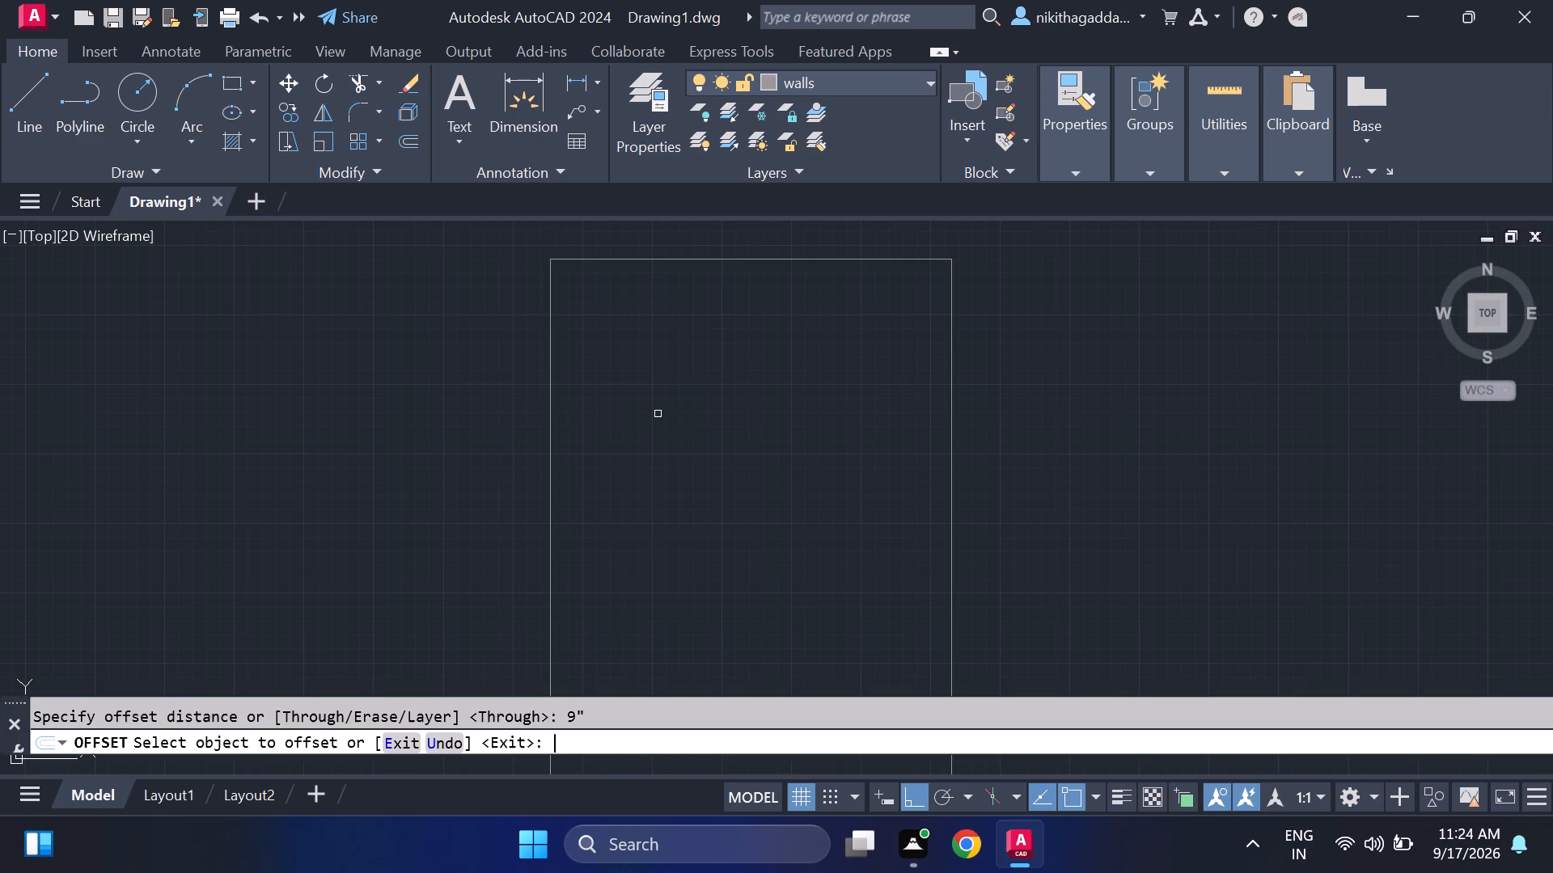
{"action": "left_click", "coordinate": [642, 261]}
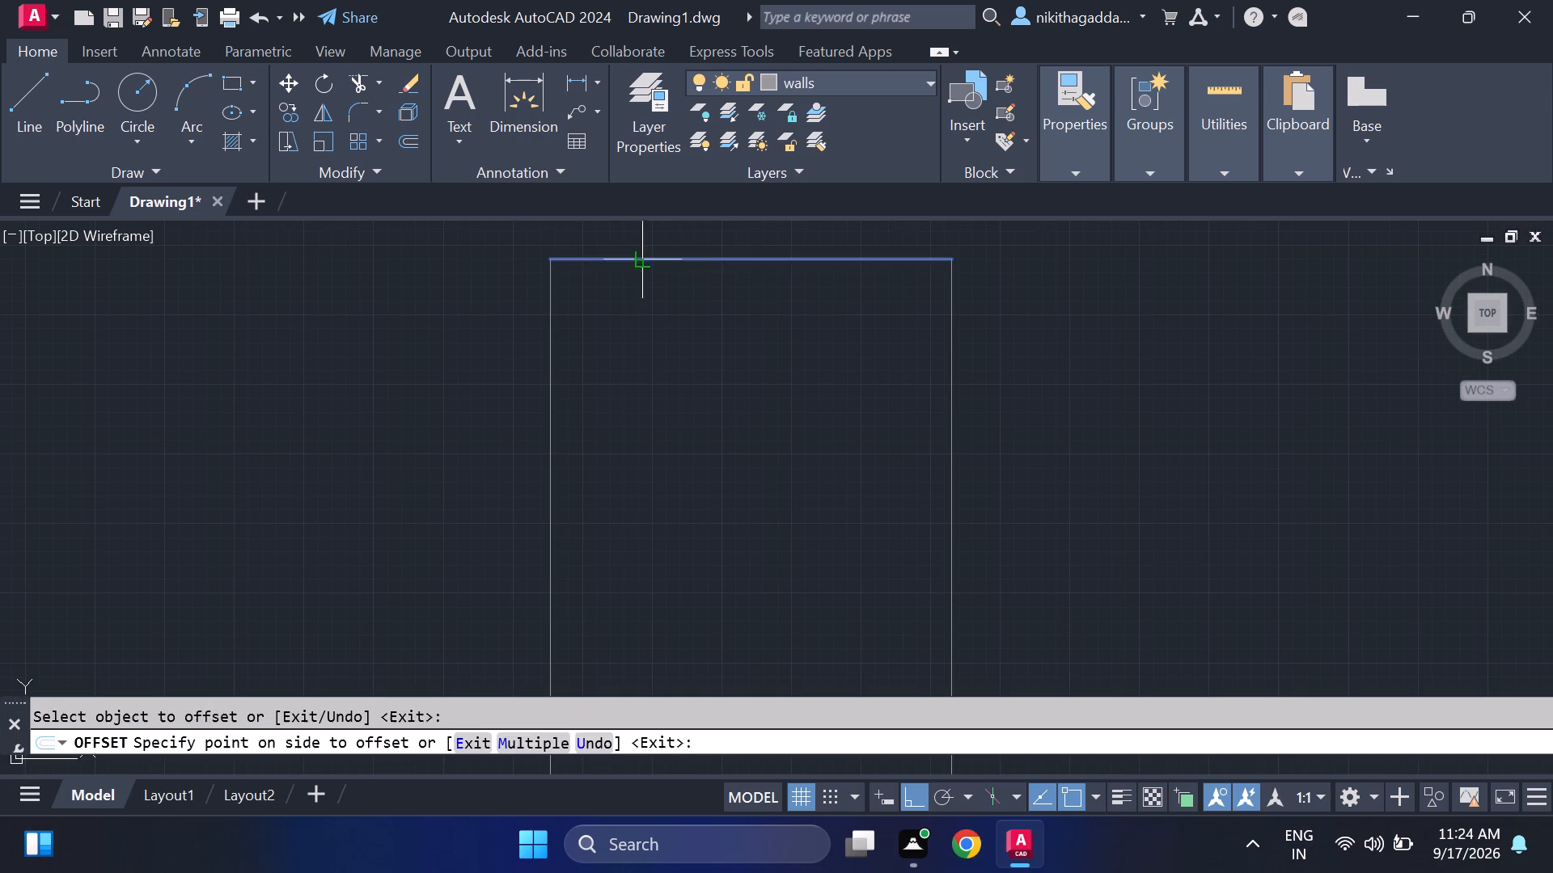
{"action": "left_click_drag", "start_coordinate": [651, 372], "coordinate": [644, 386]}
{"action": "left_click", "coordinate": [547, 458]}
{"action": "left_click_drag", "start_coordinate": [593, 423], "coordinate": [607, 425]}
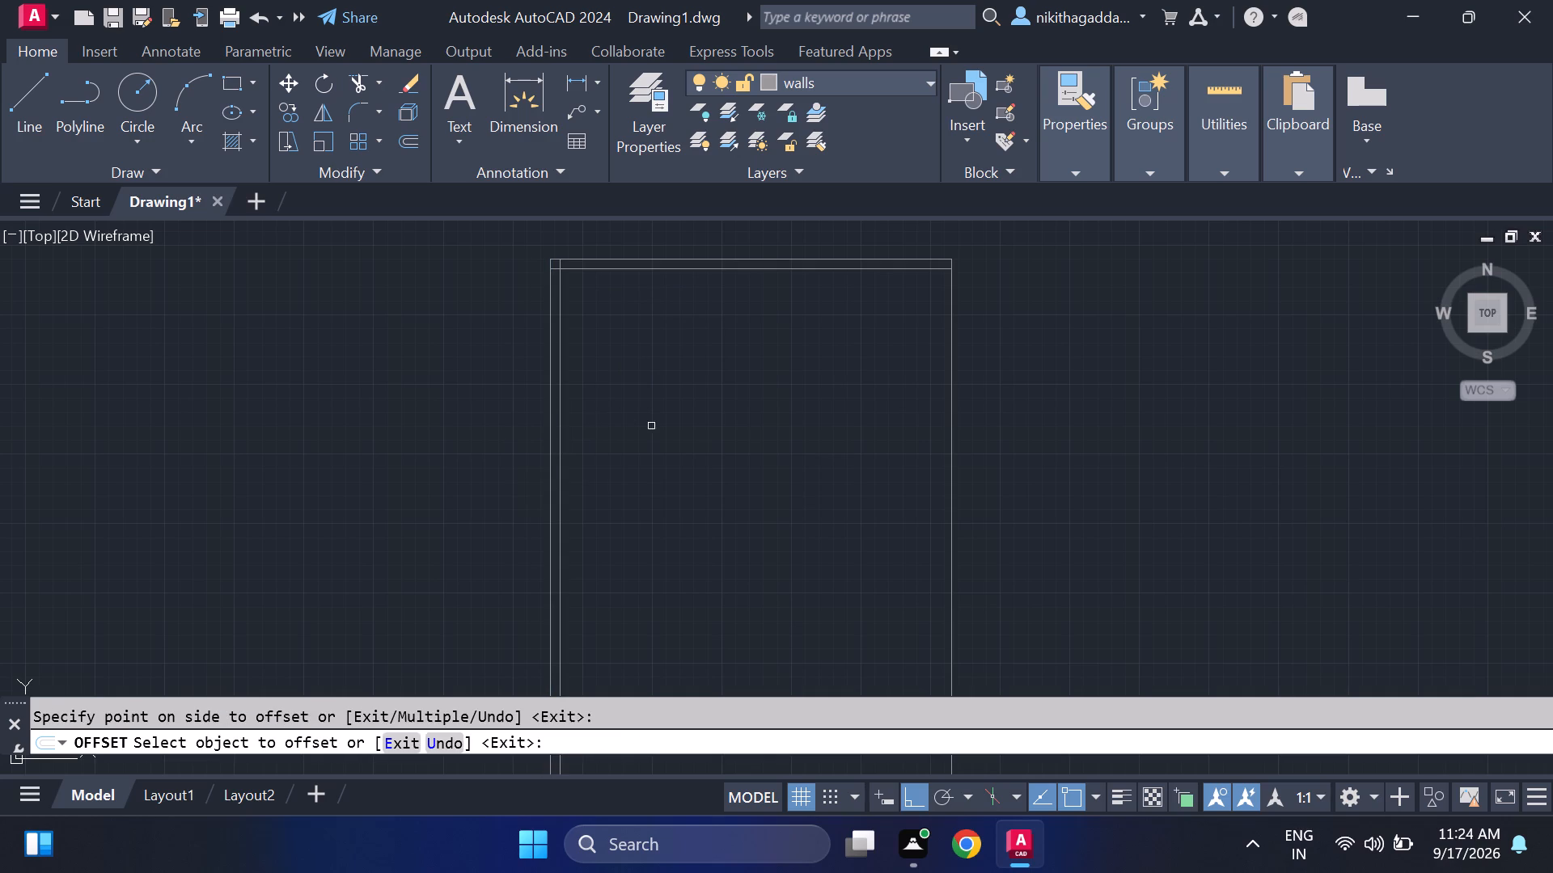
{"action": "left_click_drag", "start_coordinate": [953, 403], "coordinate": [861, 427]}
{"action": "left_click", "coordinate": [816, 448]}
Offset the bottom line of the wall outline 9" inward and end the offset.
{"action": "scroll", "coordinate": [816, 460], "scroll_direction": "down", "scroll_amount": 2}
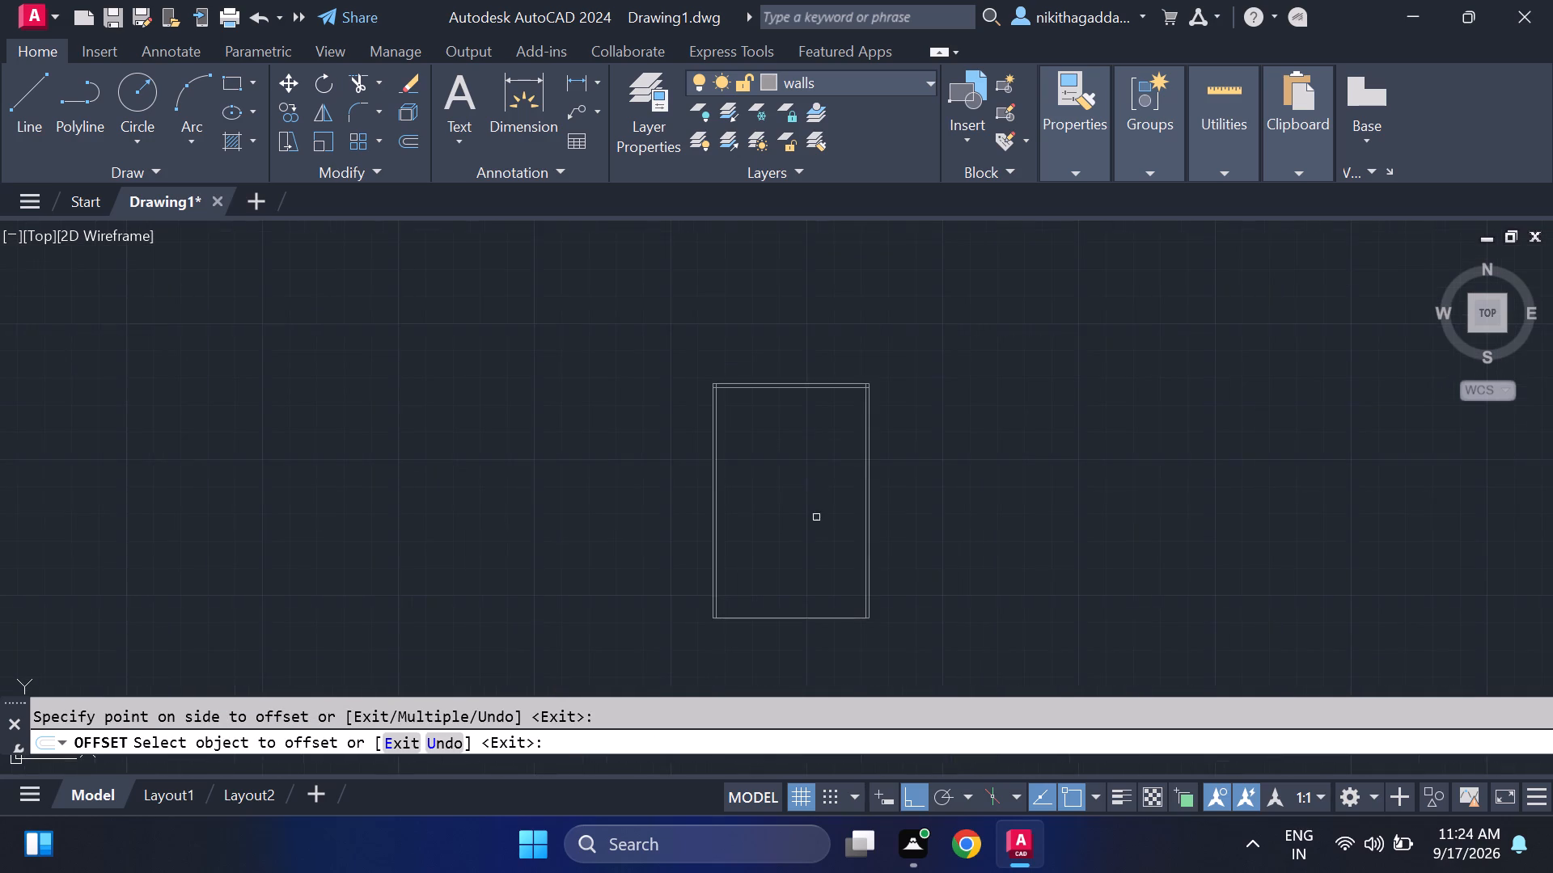
{"action": "middle_click_drag", "start_coordinate": [814, 544], "coordinate": [755, 421]}
{"action": "scroll", "coordinate": [751, 458], "scroll_direction": "up", "scroll_amount": 1}
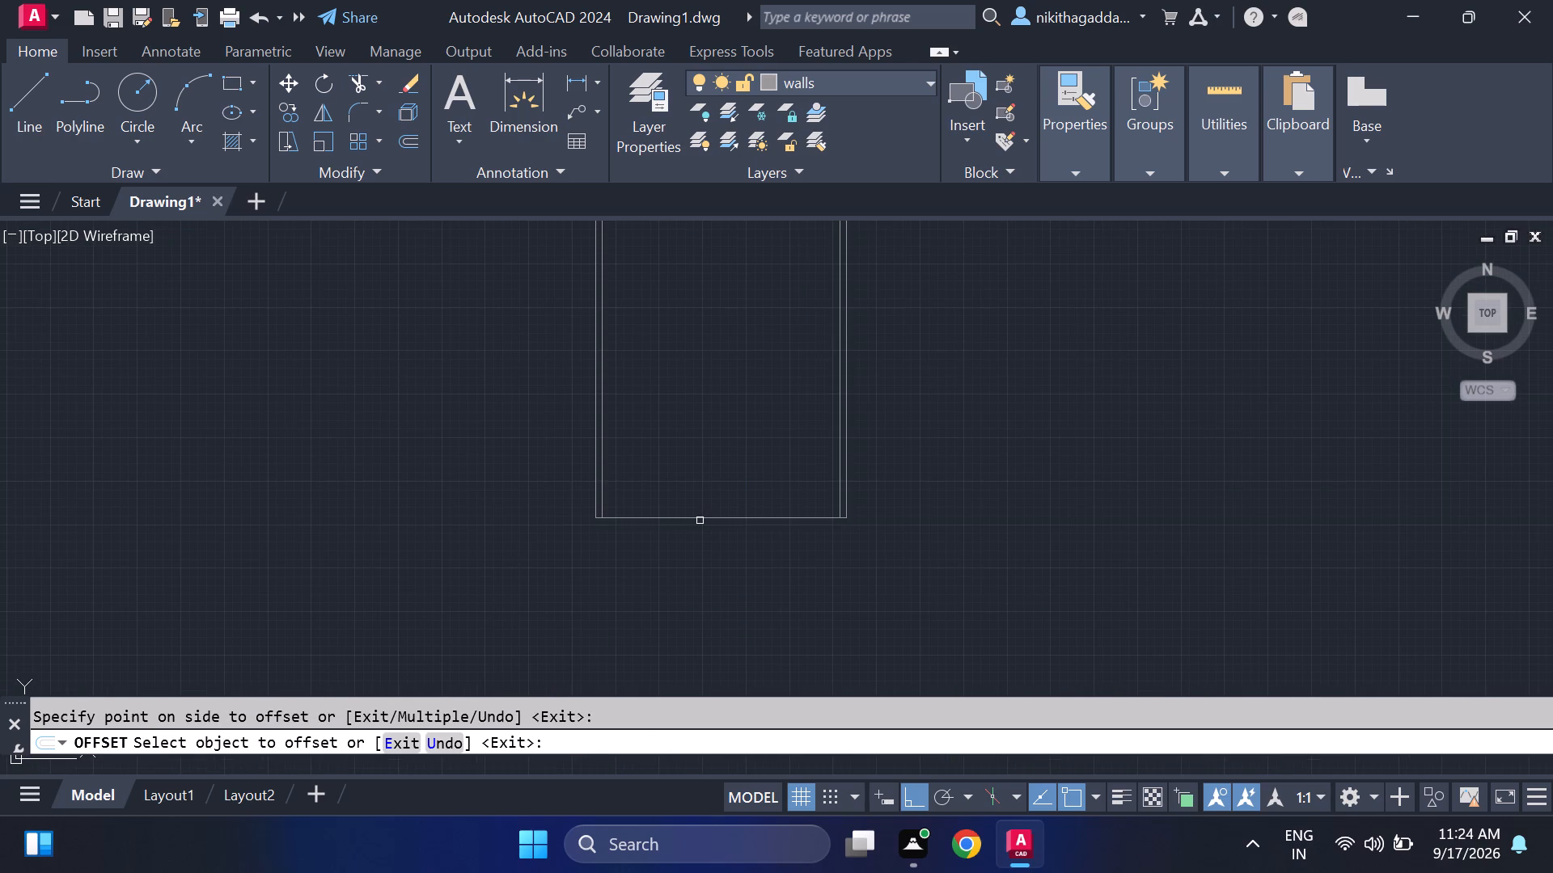
{"action": "left_click_drag", "start_coordinate": [700, 521], "coordinate": [697, 513]}
{"action": "left_click", "coordinate": [713, 438]}
{"action": "middle_click_drag", "start_coordinate": [720, 412], "coordinate": [713, 487]}
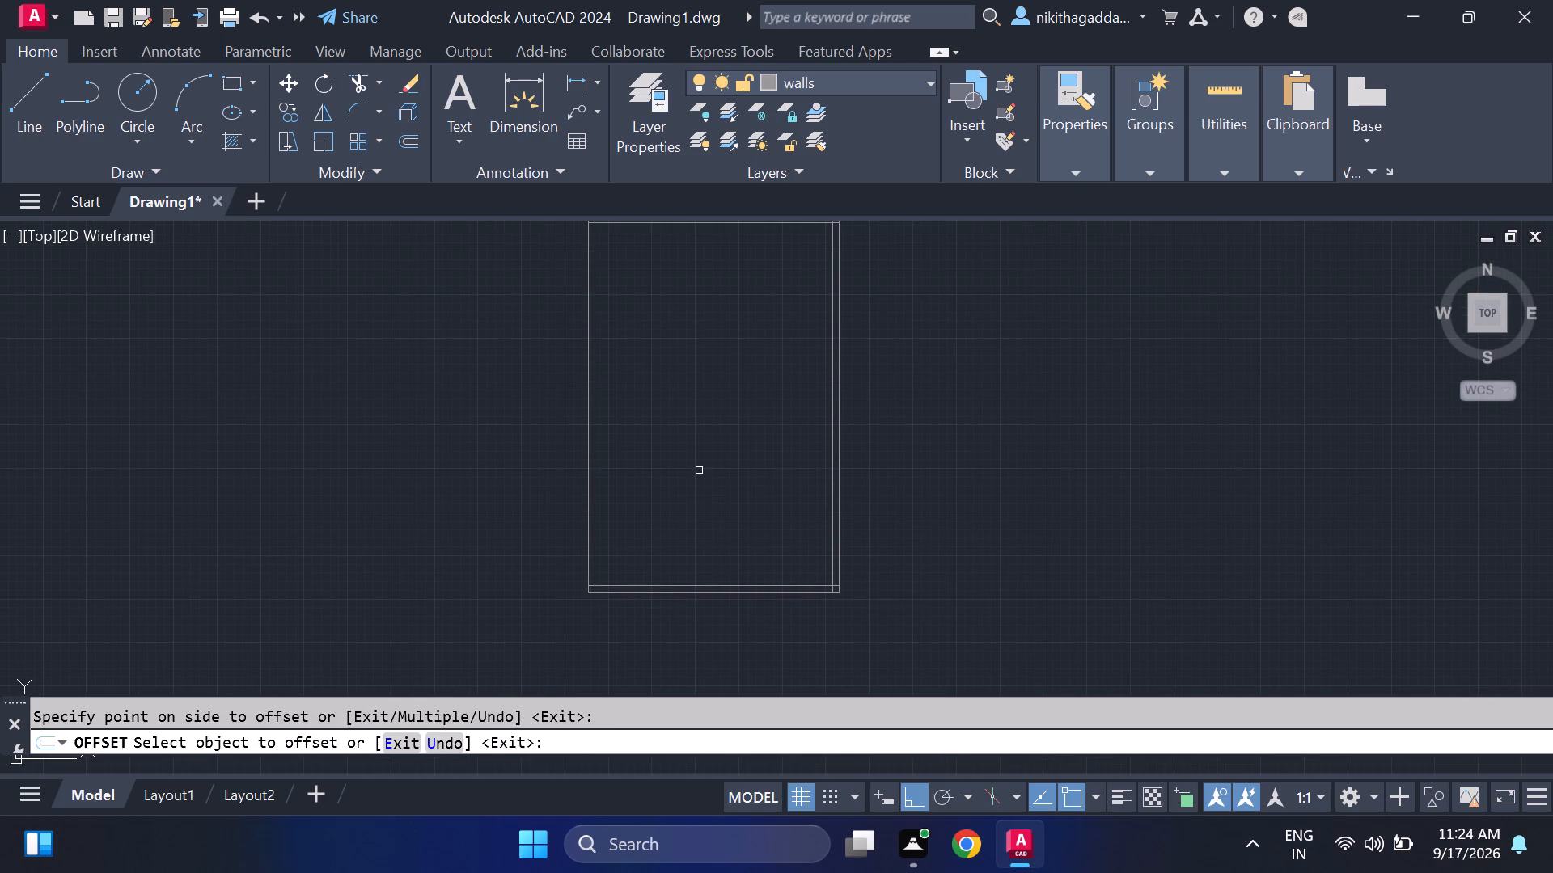
{"action": "key", "text": "Escape"}
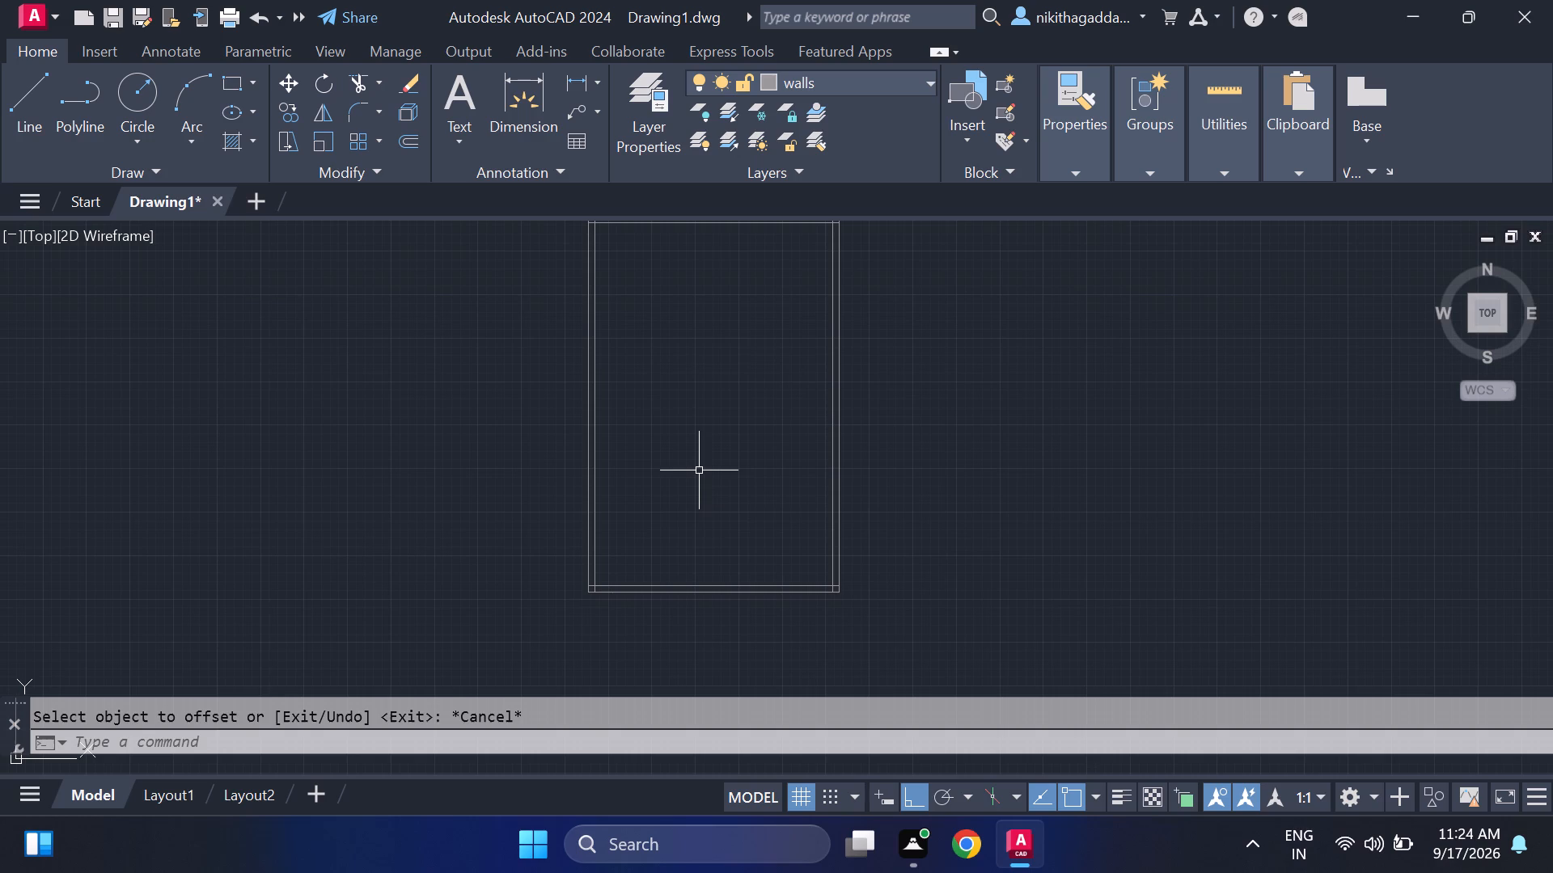
Offset the inner line of the left wall 12' to the right, into the plan.
{"action": "middle_click_drag", "start_coordinate": [717, 429], "coordinate": [714, 550]}
{"action": "scroll", "coordinate": [687, 515], "scroll_direction": "up", "scroll_amount": 1}
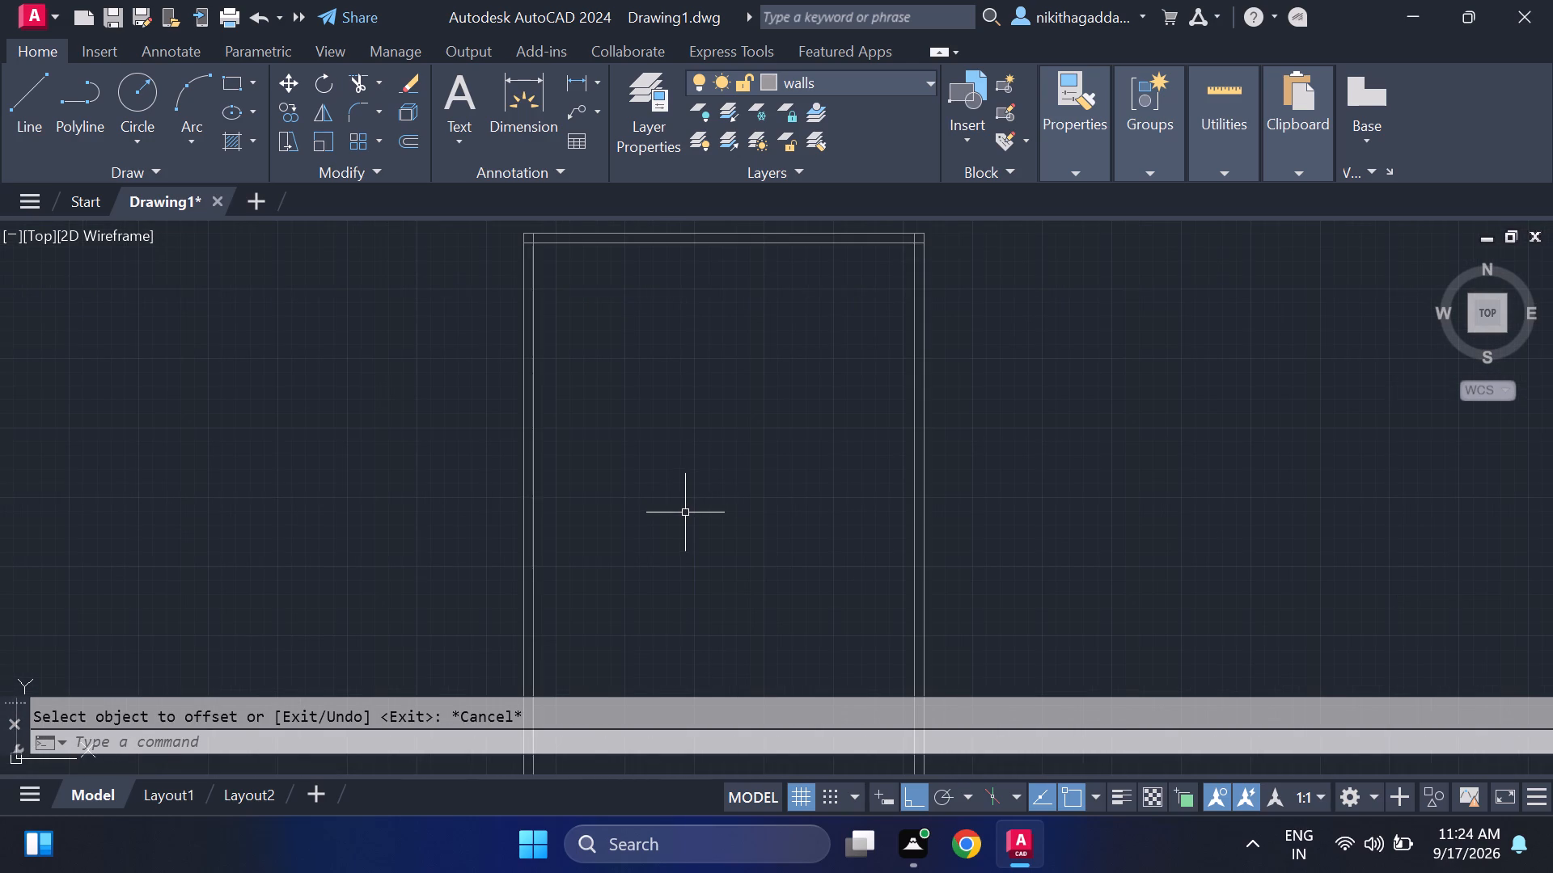
{"action": "middle_click_drag", "start_coordinate": [685, 525], "coordinate": [692, 639]}
{"action": "scroll", "coordinate": [688, 542], "scroll_direction": "up", "scroll_amount": 1}
{"action": "middle_click_drag", "start_coordinate": [687, 538], "coordinate": [677, 554]}
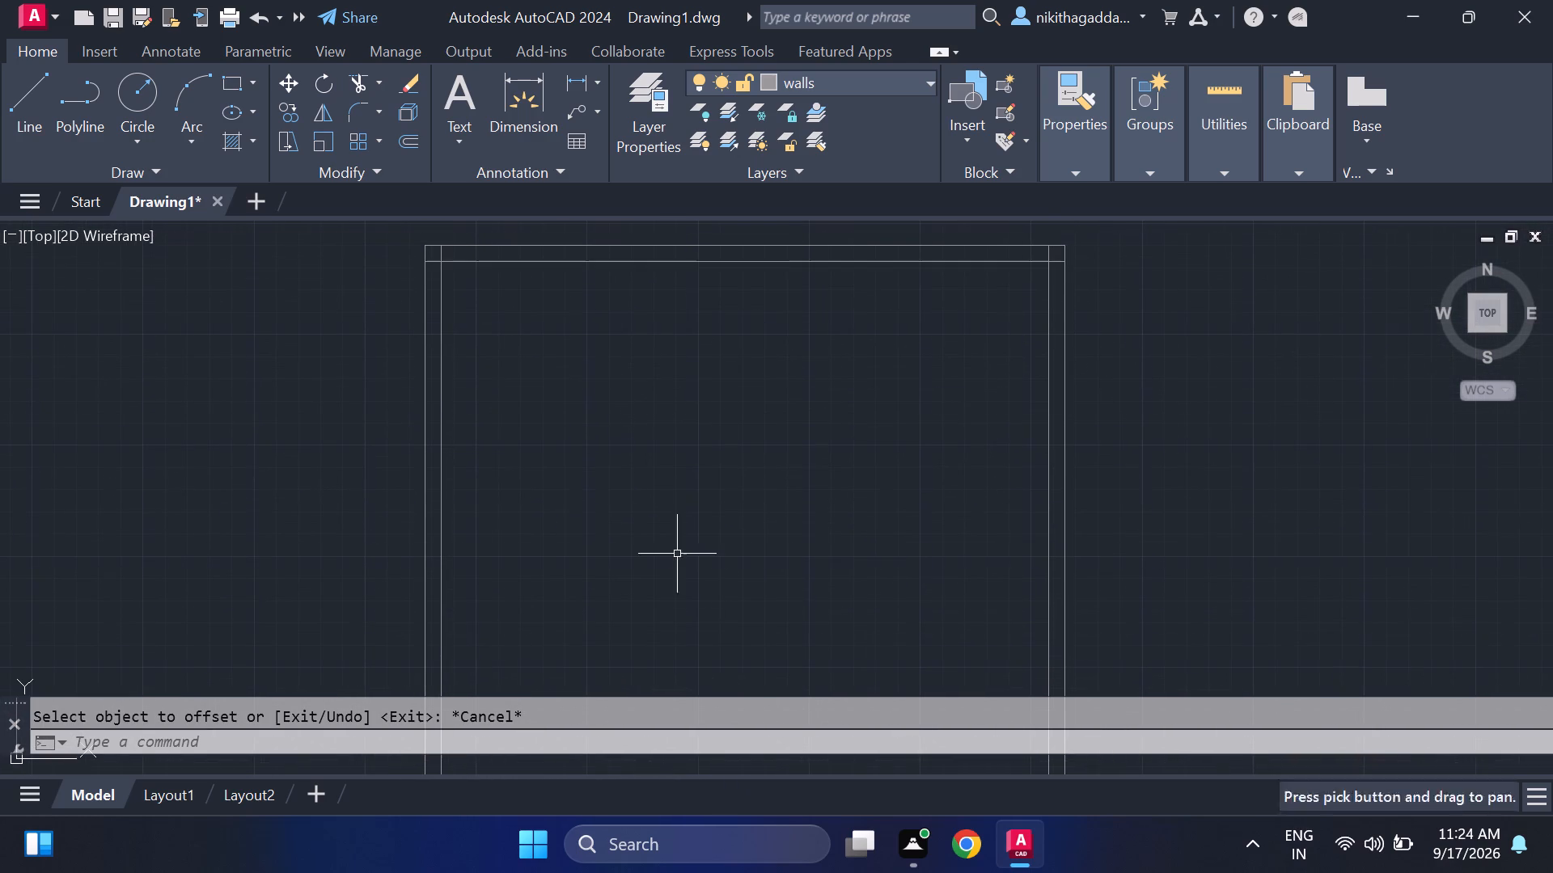
{"action": "type", "text": "of"}
{"action": "key", "text": "Return"}
{"action": "type", "text": "12'"}
{"action": "key", "text": "Return"}
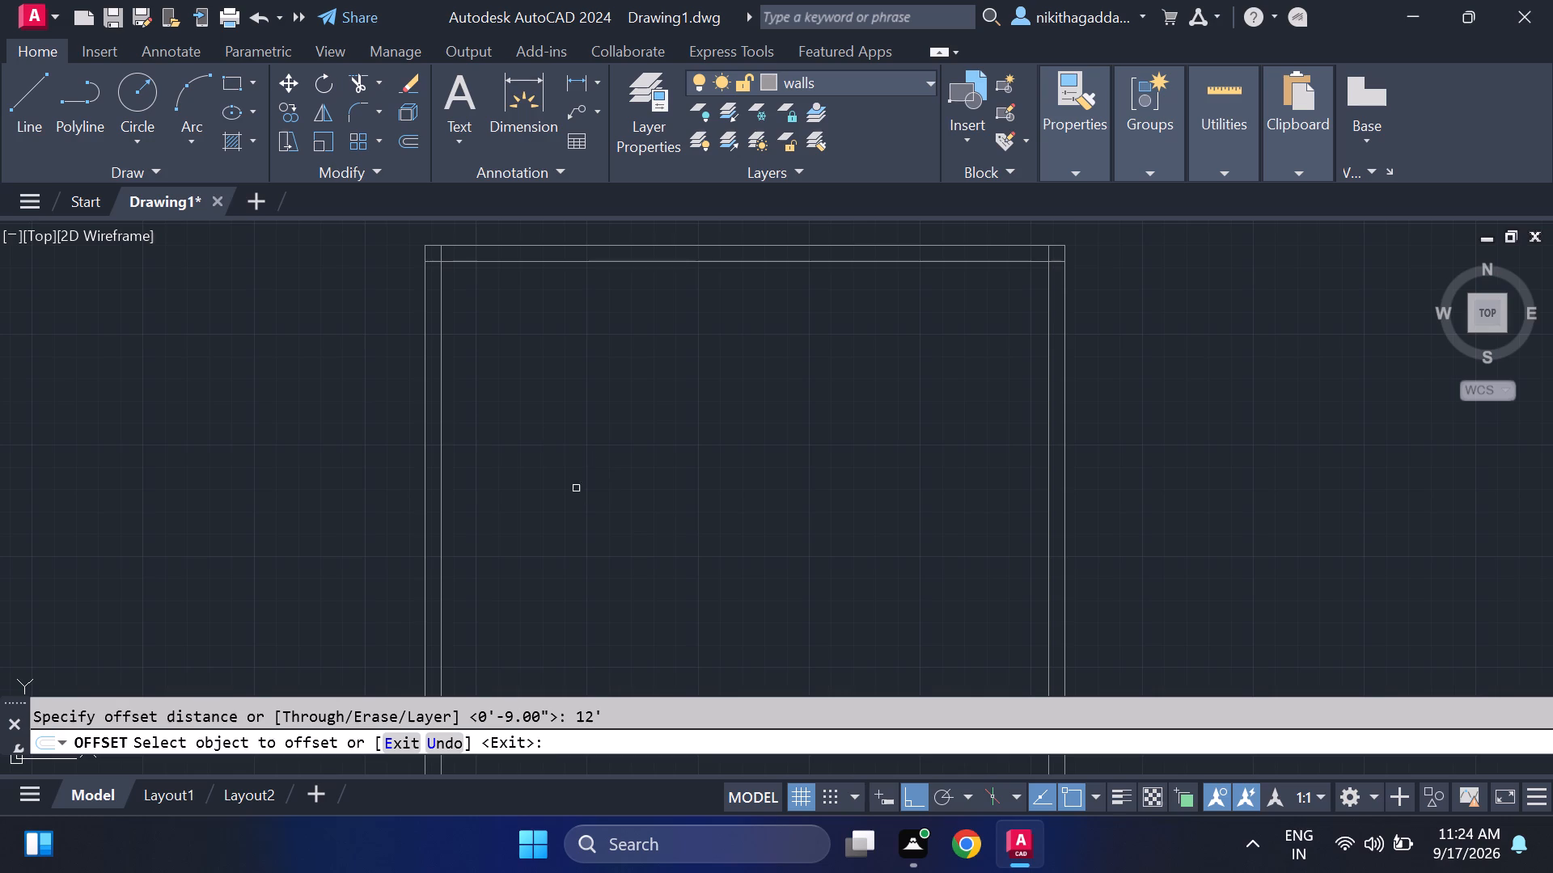
{"action": "left_click", "coordinate": [441, 559]}
{"action": "left_click", "coordinate": [737, 479]}
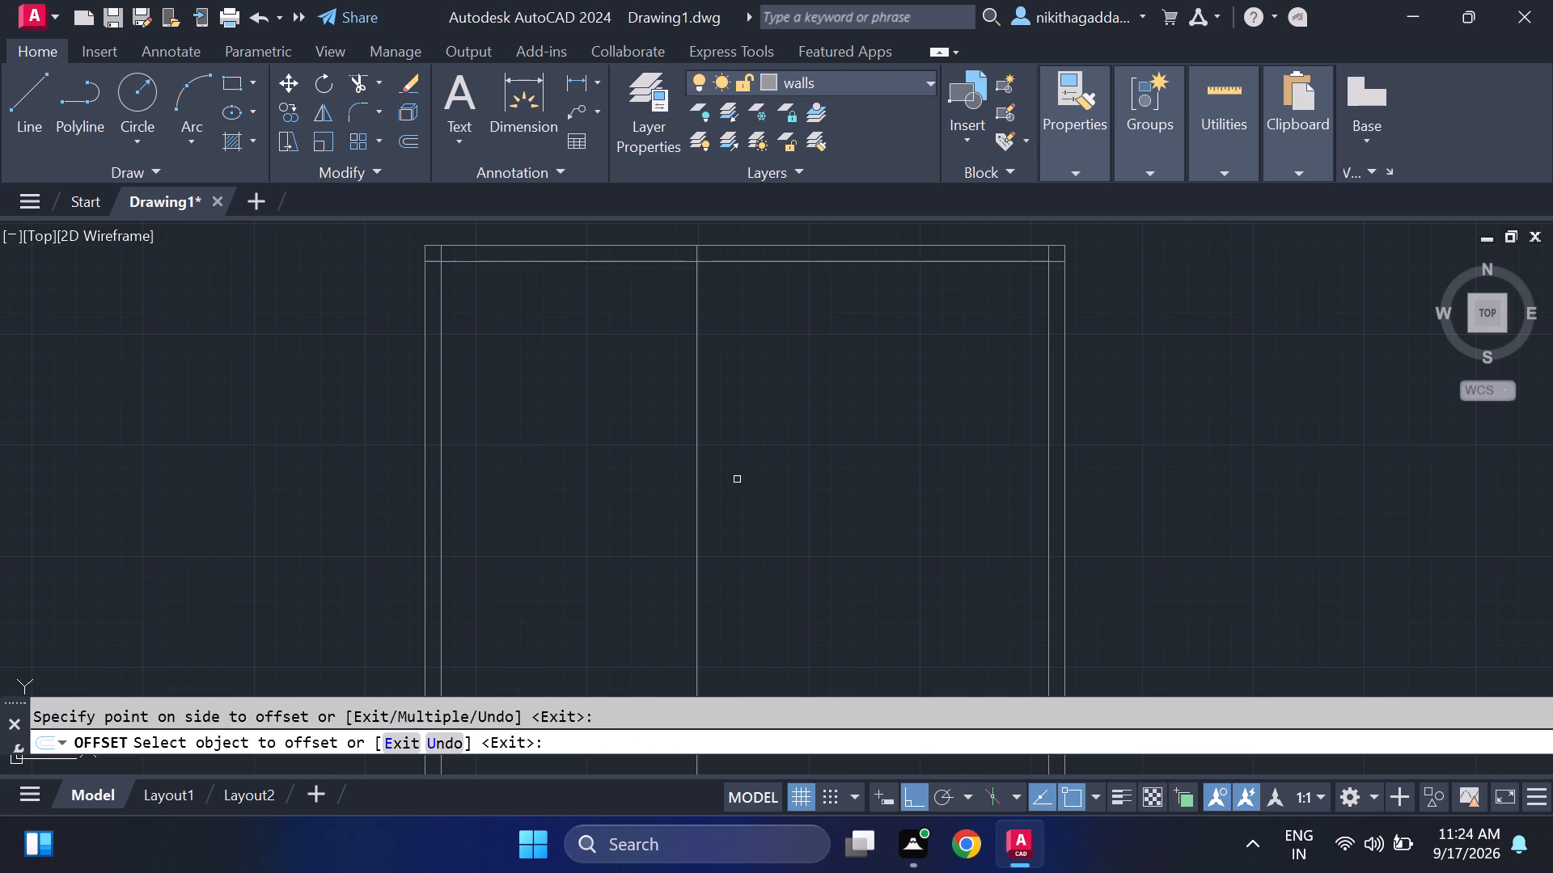
{"action": "key", "text": "Escape"}
Offset the new vertical partition line 4.5" to the right to give the partition wall its thickness.
{"action": "type", "text": "of"}
{"action": "key", "text": "Return"}
{"action": "type", "text": "4.5\""}
{"action": "key", "text": "Return"}
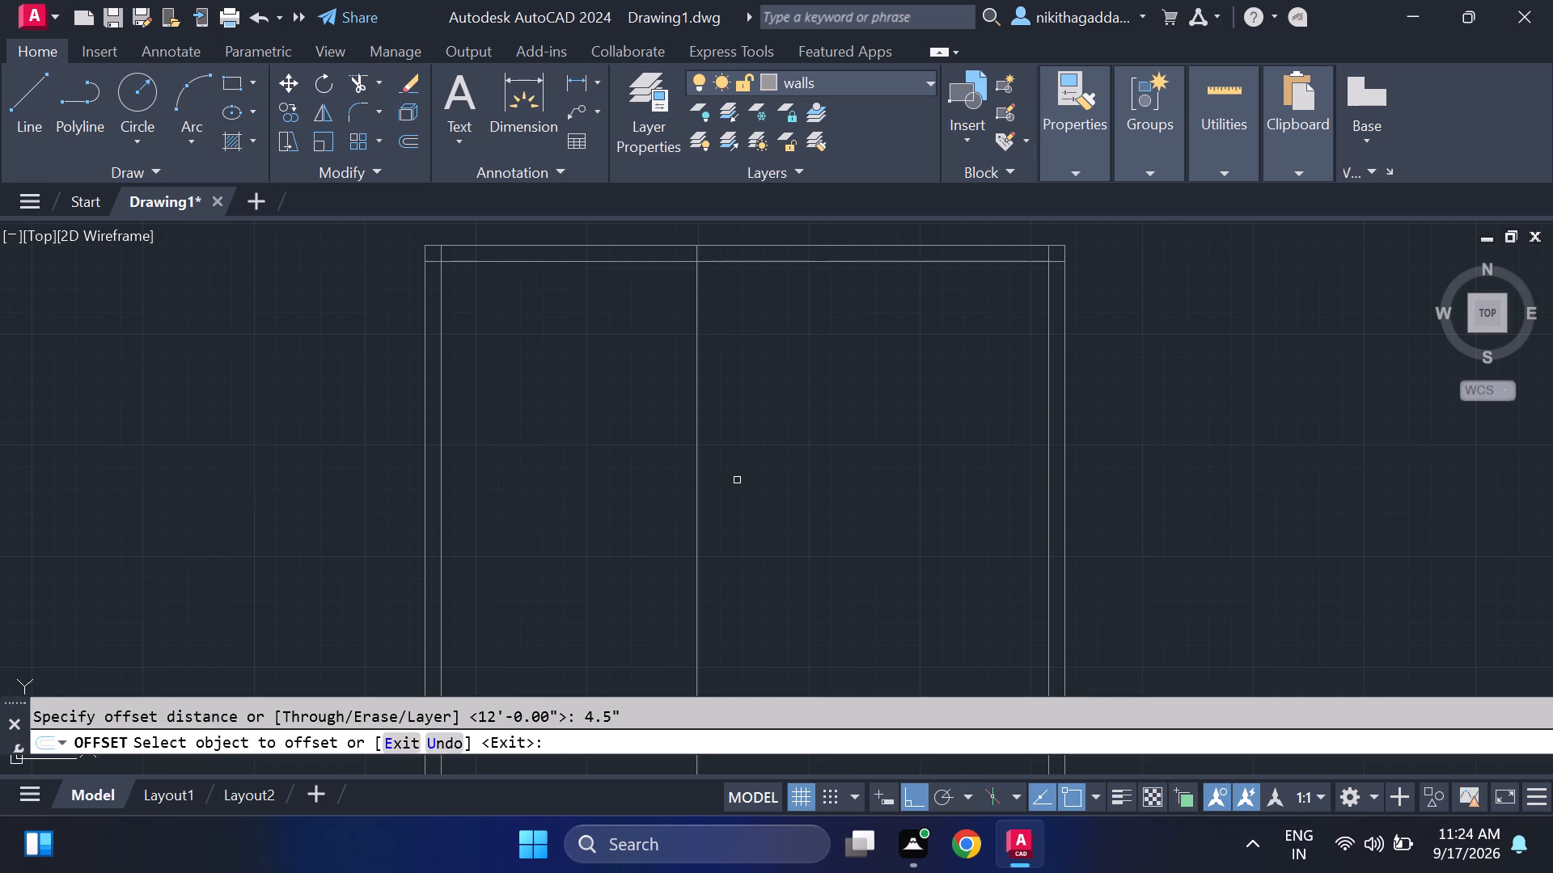
{"action": "left_click", "coordinate": [694, 339]}
{"action": "left_click", "coordinate": [738, 329]}
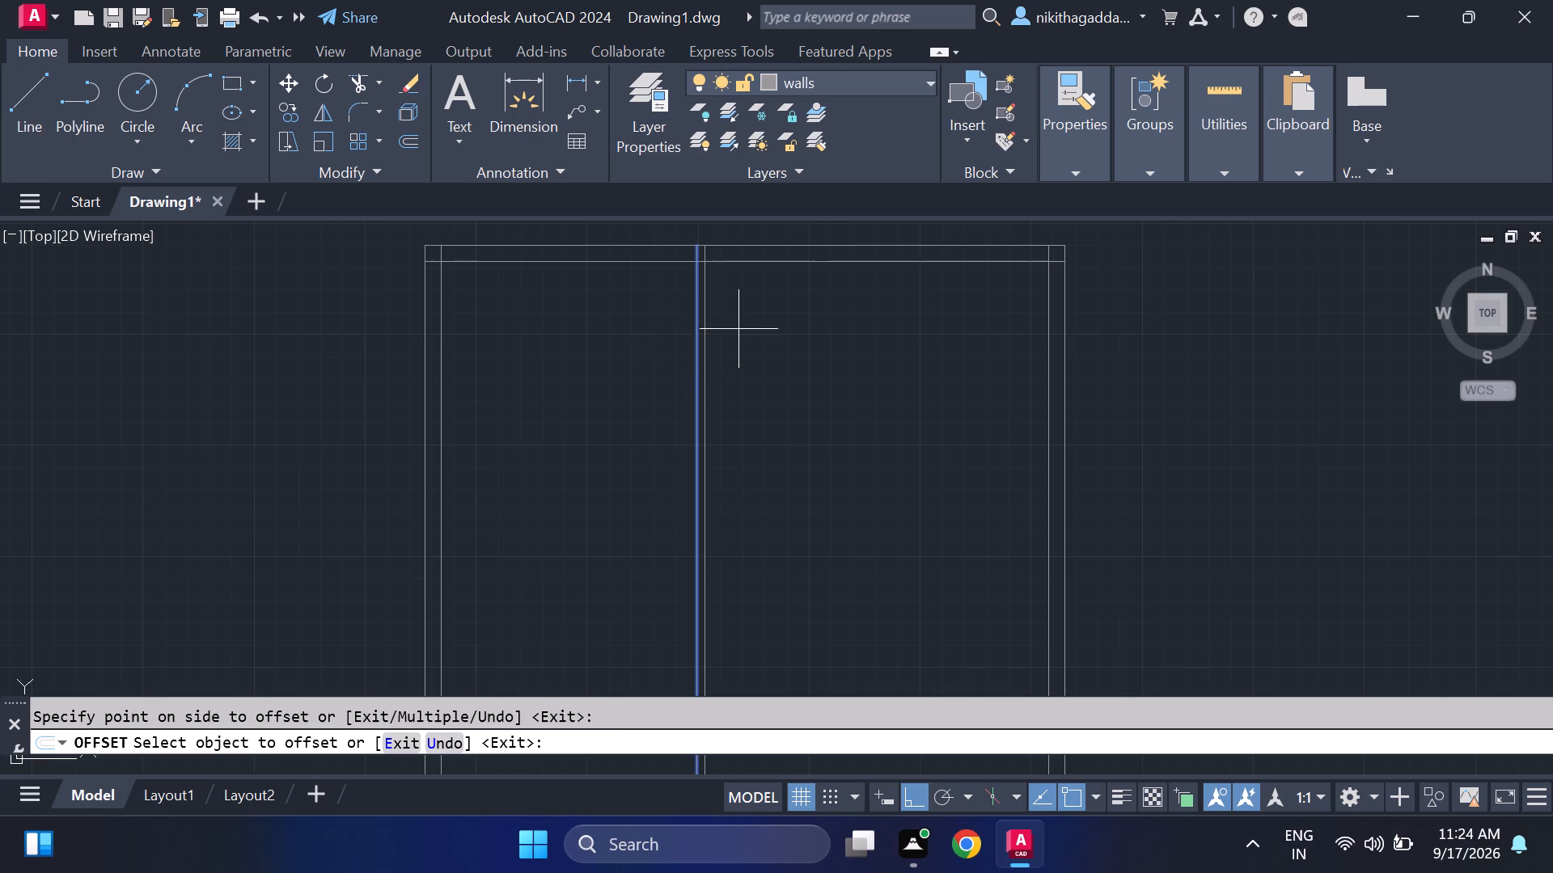
{"action": "key", "text": "Escape"}
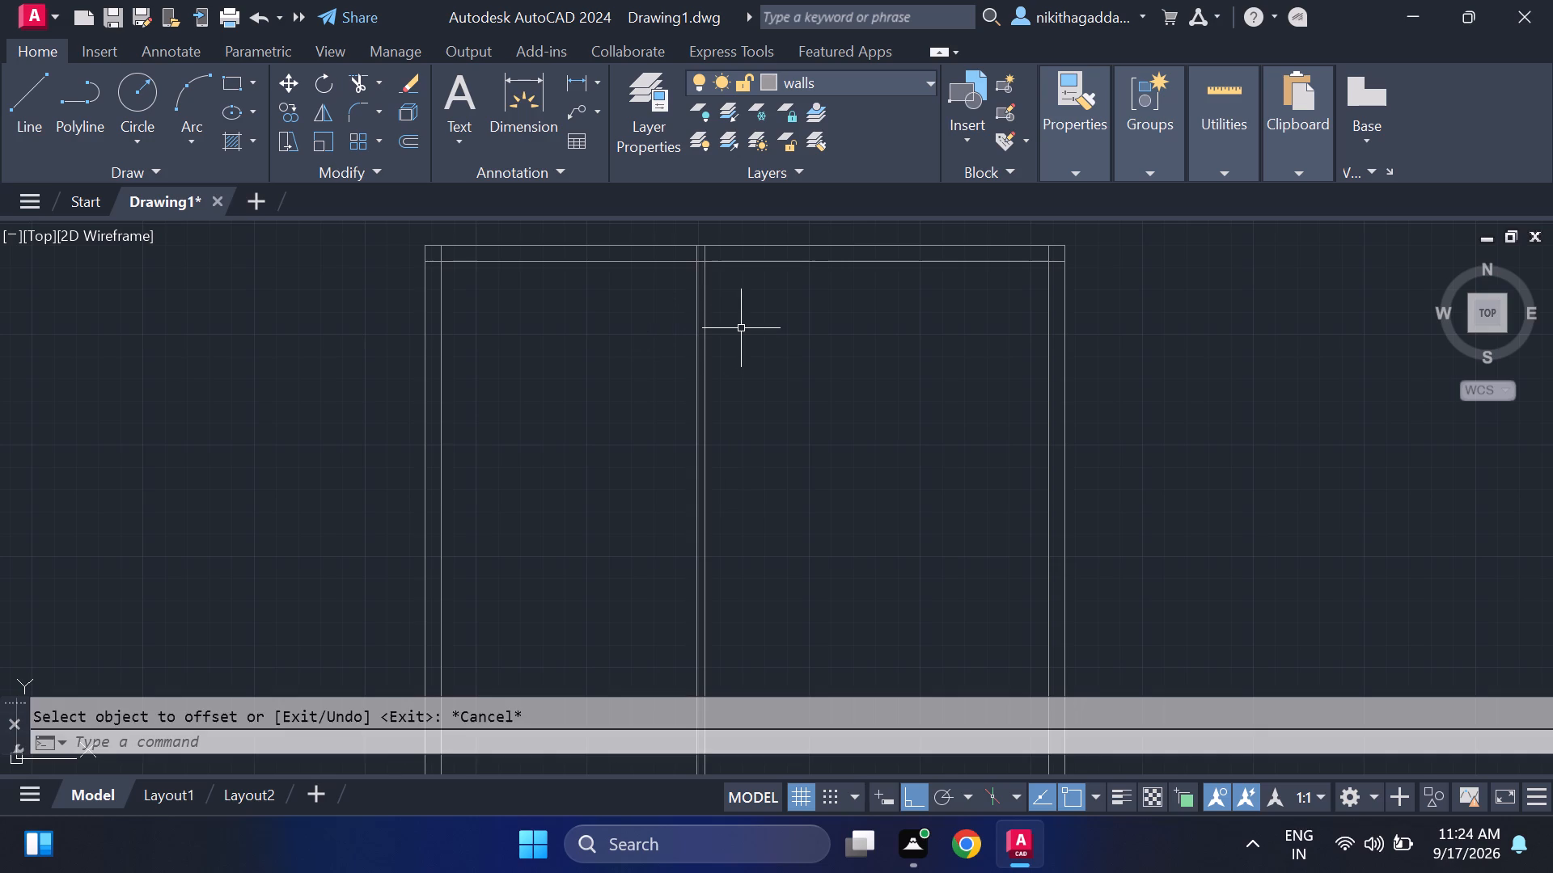
Offset the inner line of the top wall 12' downward, into the plan.
{"action": "type", "text": "of"}
{"action": "key", "text": "Return"}
{"action": "type", "text": "12'"}
{"action": "key", "text": "Return"}
{"action": "left_click", "coordinate": [675, 263]}
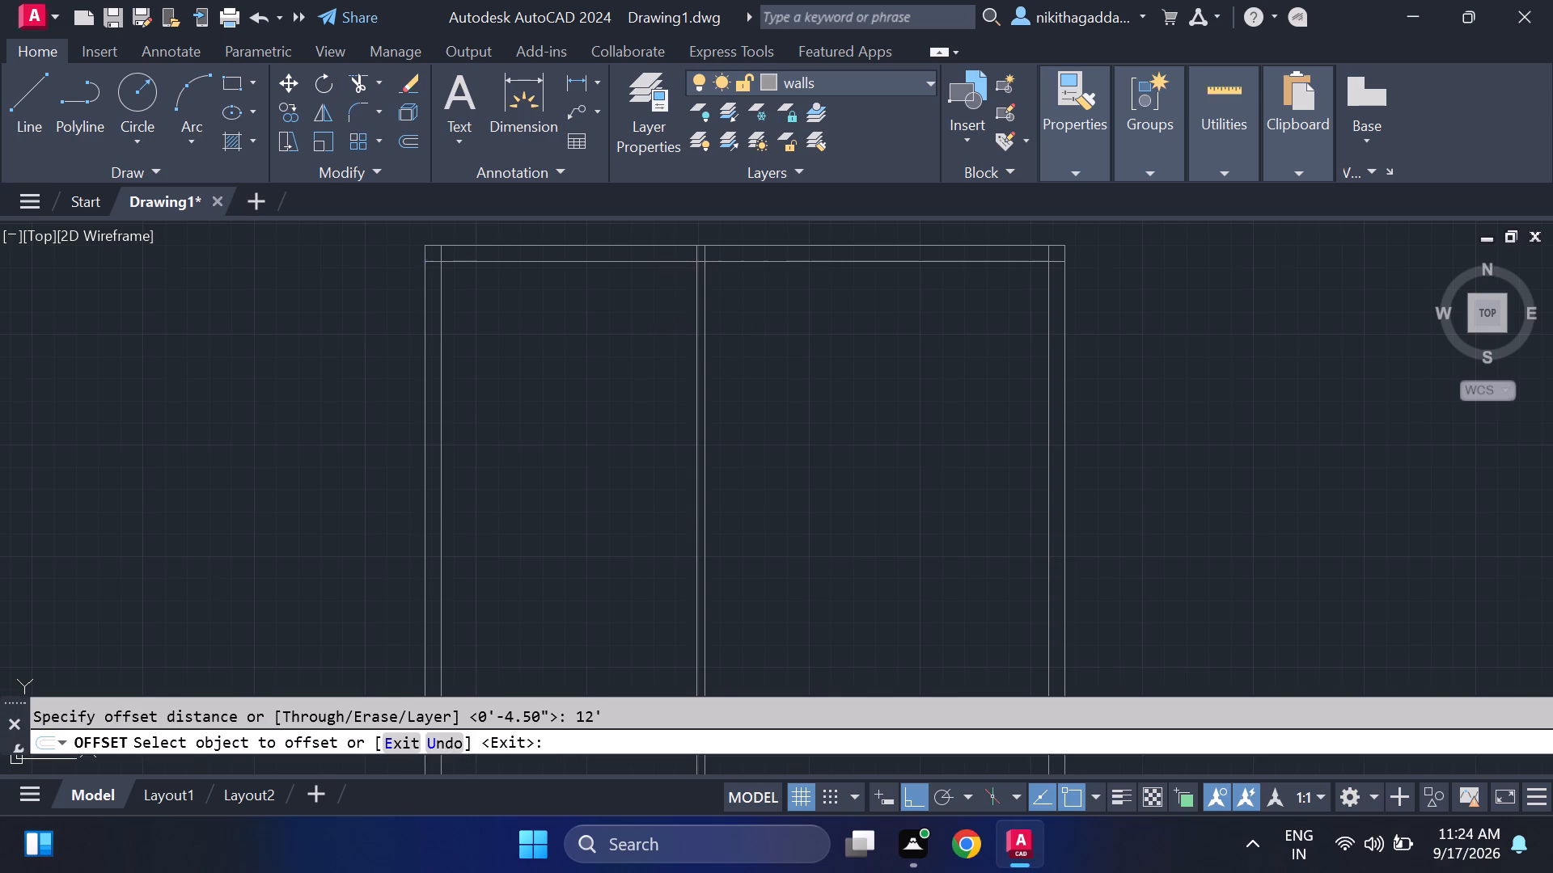
{"action": "left_click", "coordinate": [669, 531]}
{"action": "key", "text": "Escape"}
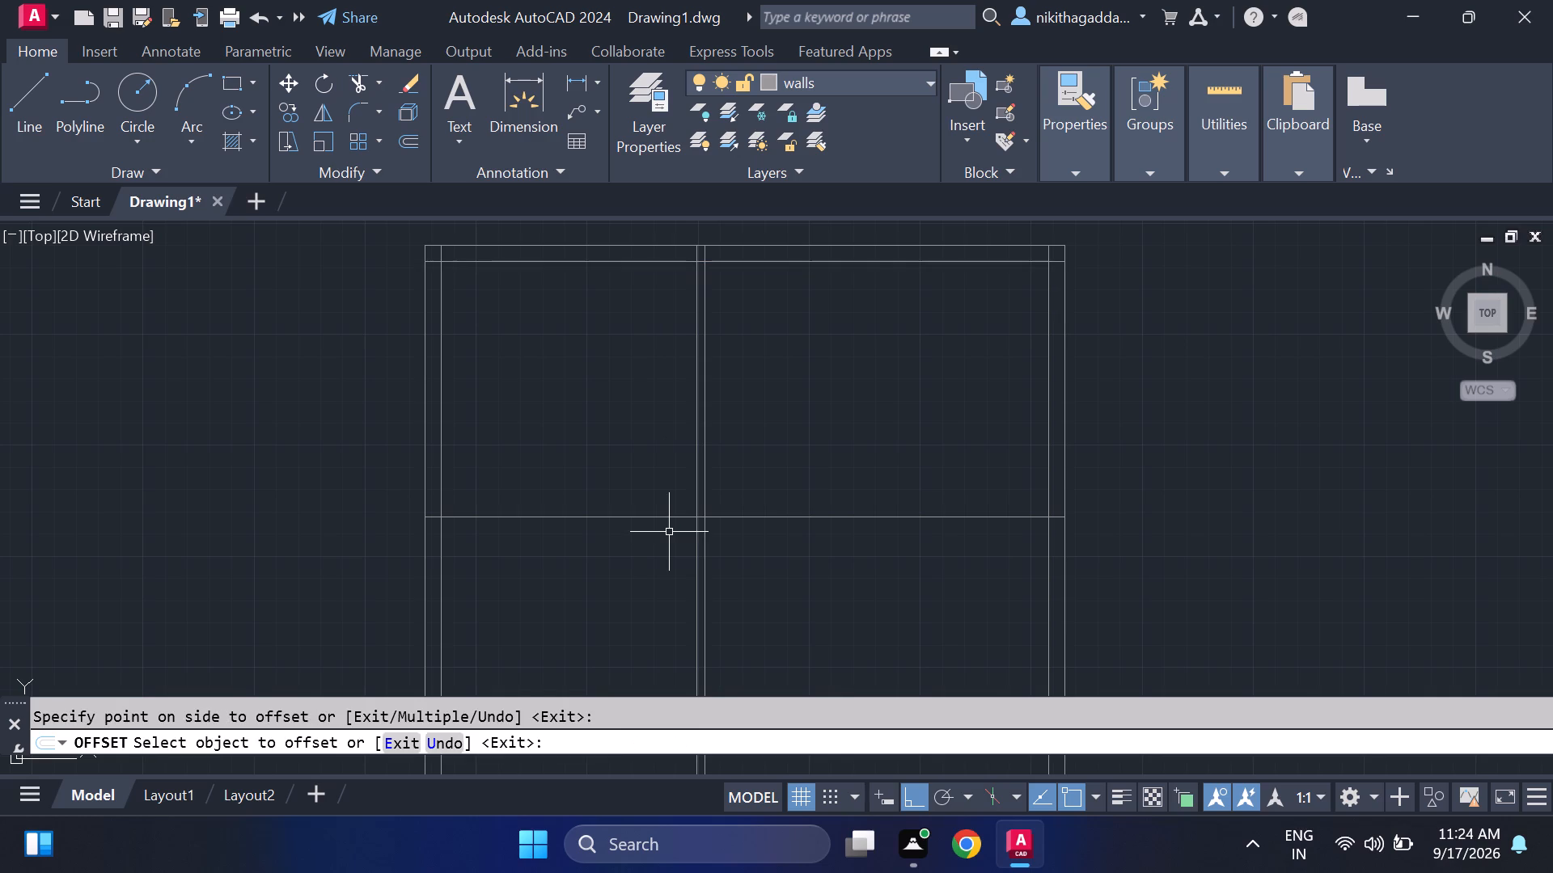
Offset the new horizontal partition line 4.5" downward to give the partition wall its thickness.
{"action": "type", "text": "of"}
{"action": "key", "text": "Return"}
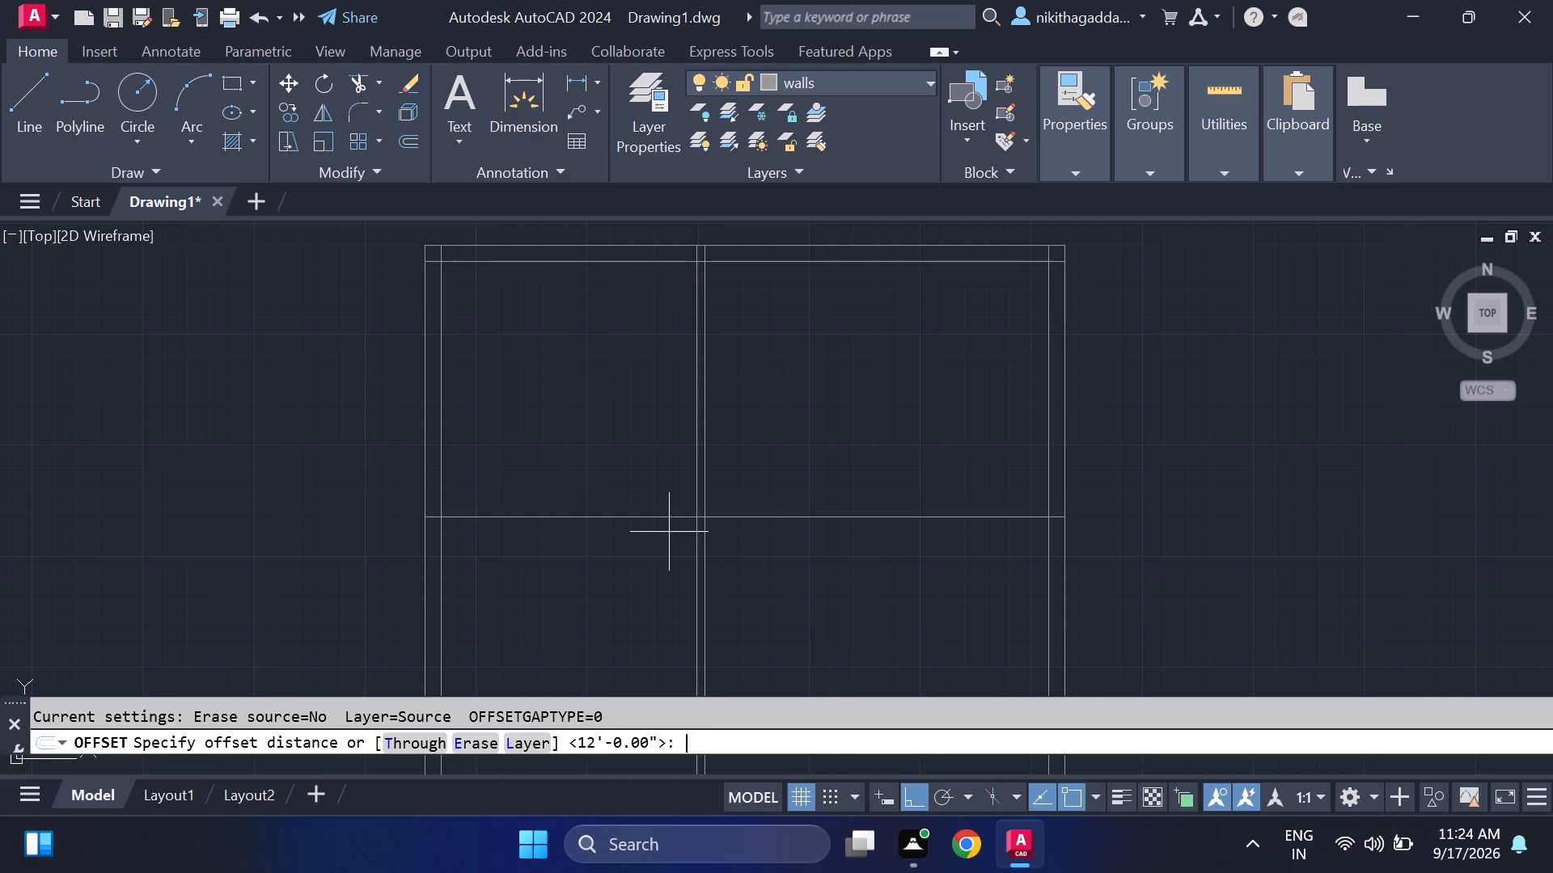
{"action": "type", "text": "4.5\""}
{"action": "key", "text": "Return"}
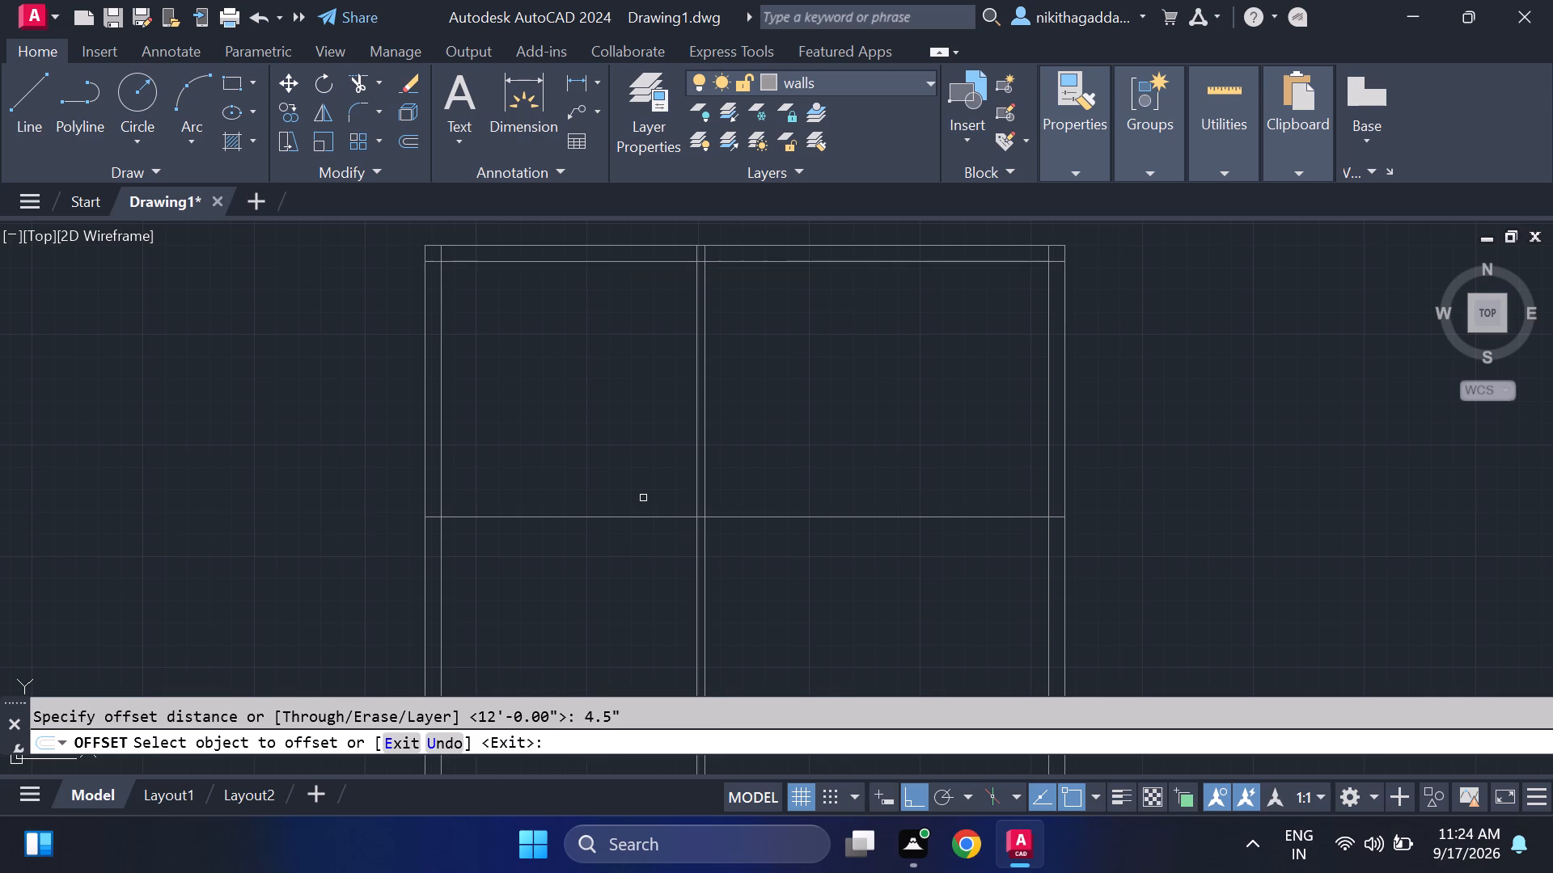
{"action": "left_click", "coordinate": [640, 519]}
{"action": "left_click", "coordinate": [610, 571]}
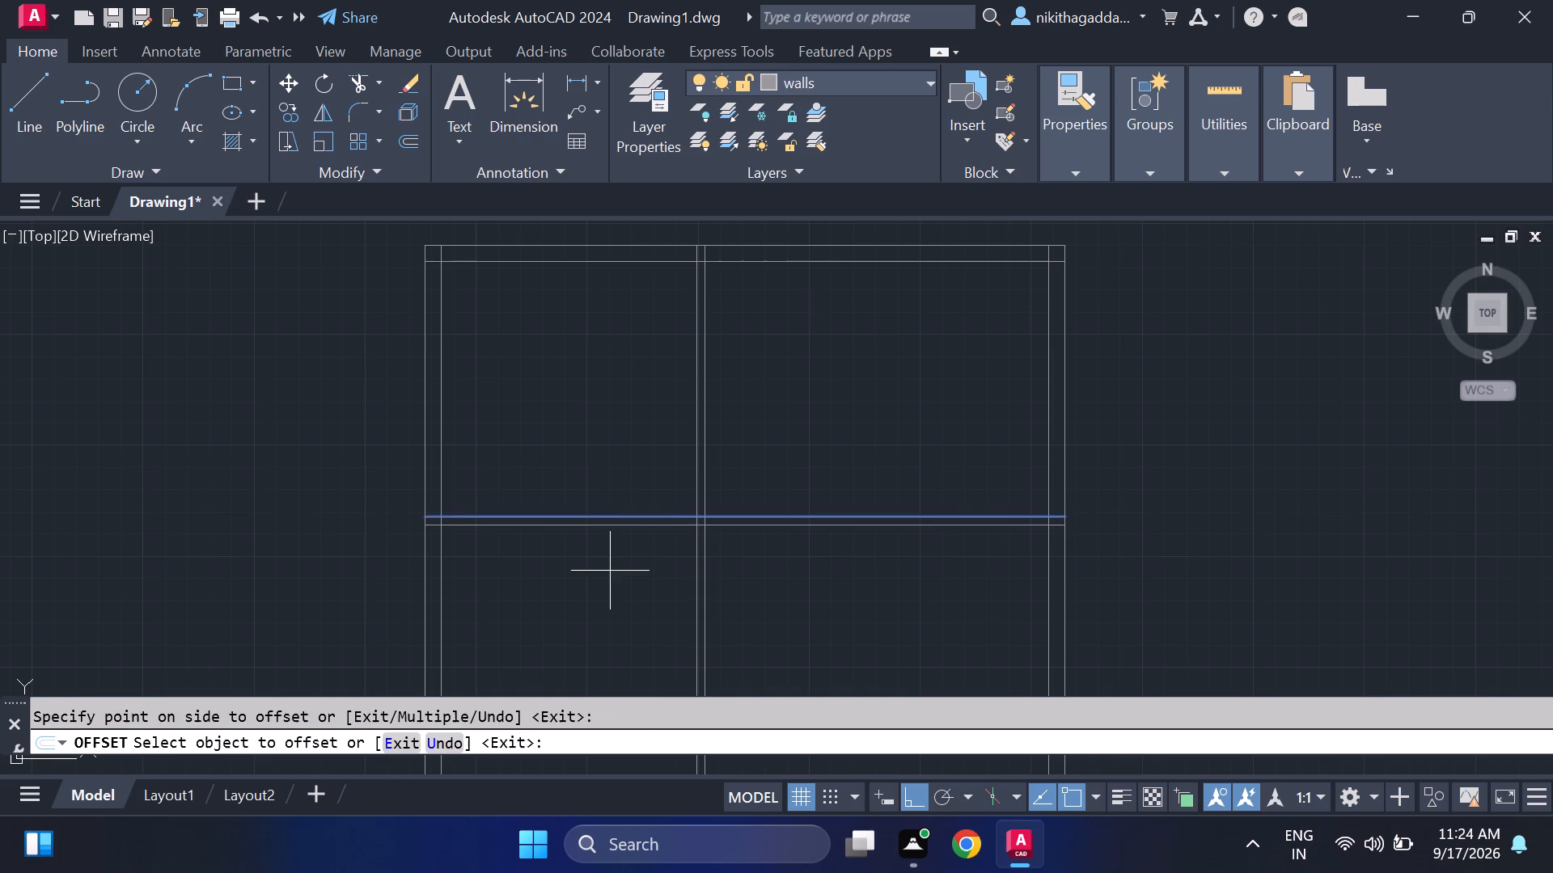
{"action": "key", "text": "Escape"}
Trim both horizontal partition lines east of the vertical partition, including the short leftovers inside the right outer wall.
{"action": "type", "text": "tr"}
{"action": "key", "text": "Return"}
{"action": "left_click_drag", "start_coordinate": [835, 461], "coordinate": [836, 565]}
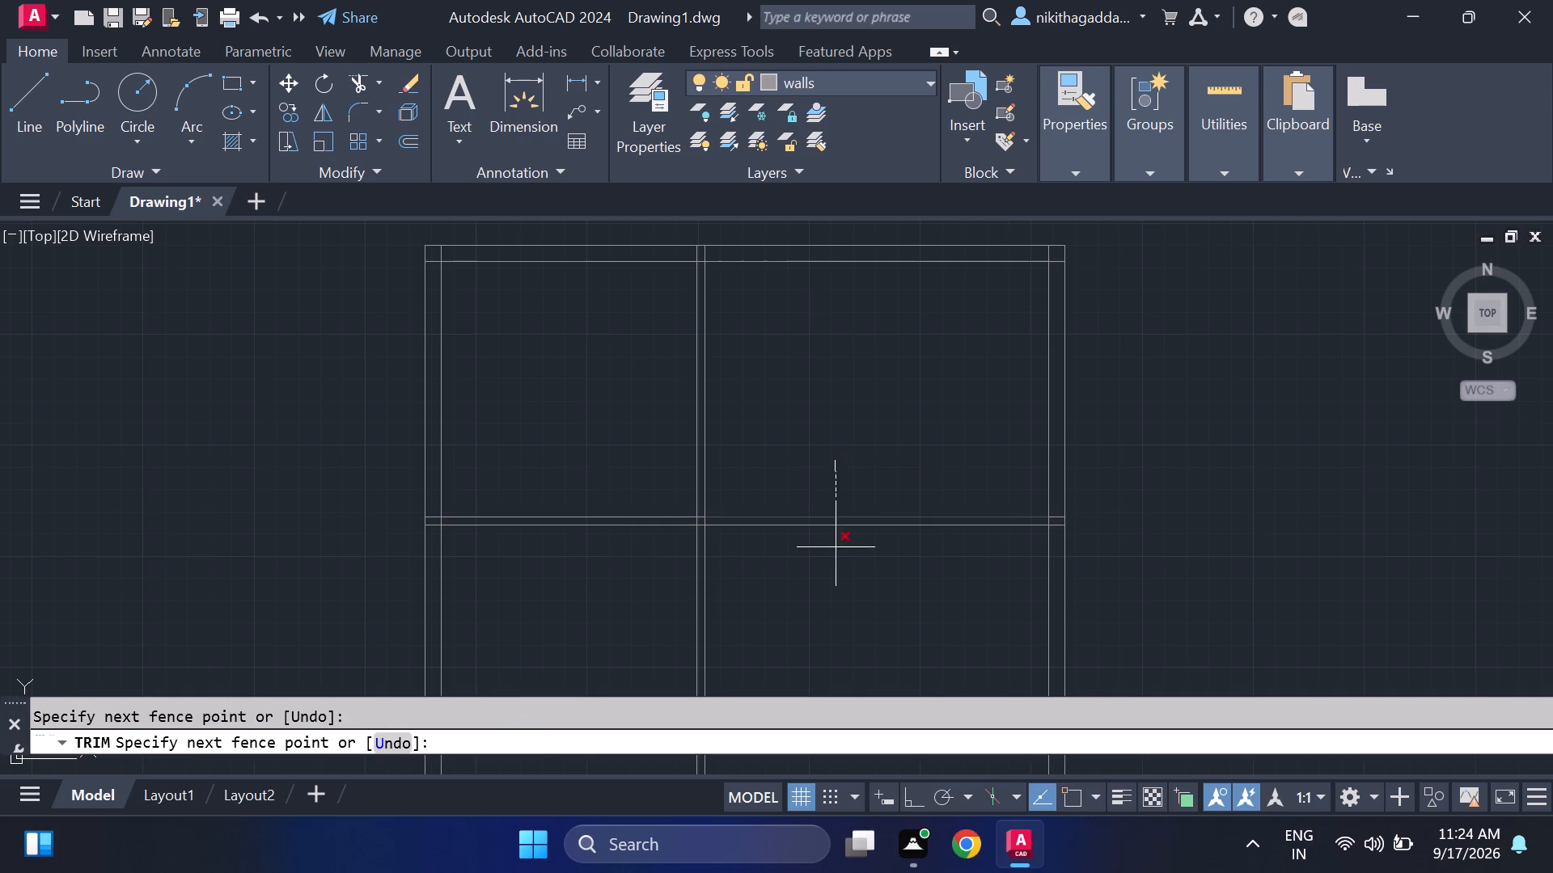
{"action": "left_click_drag", "start_coordinate": [836, 565], "coordinate": [836, 592]}
{"action": "scroll", "coordinate": [986, 512], "scroll_direction": "up", "scroll_amount": 2}
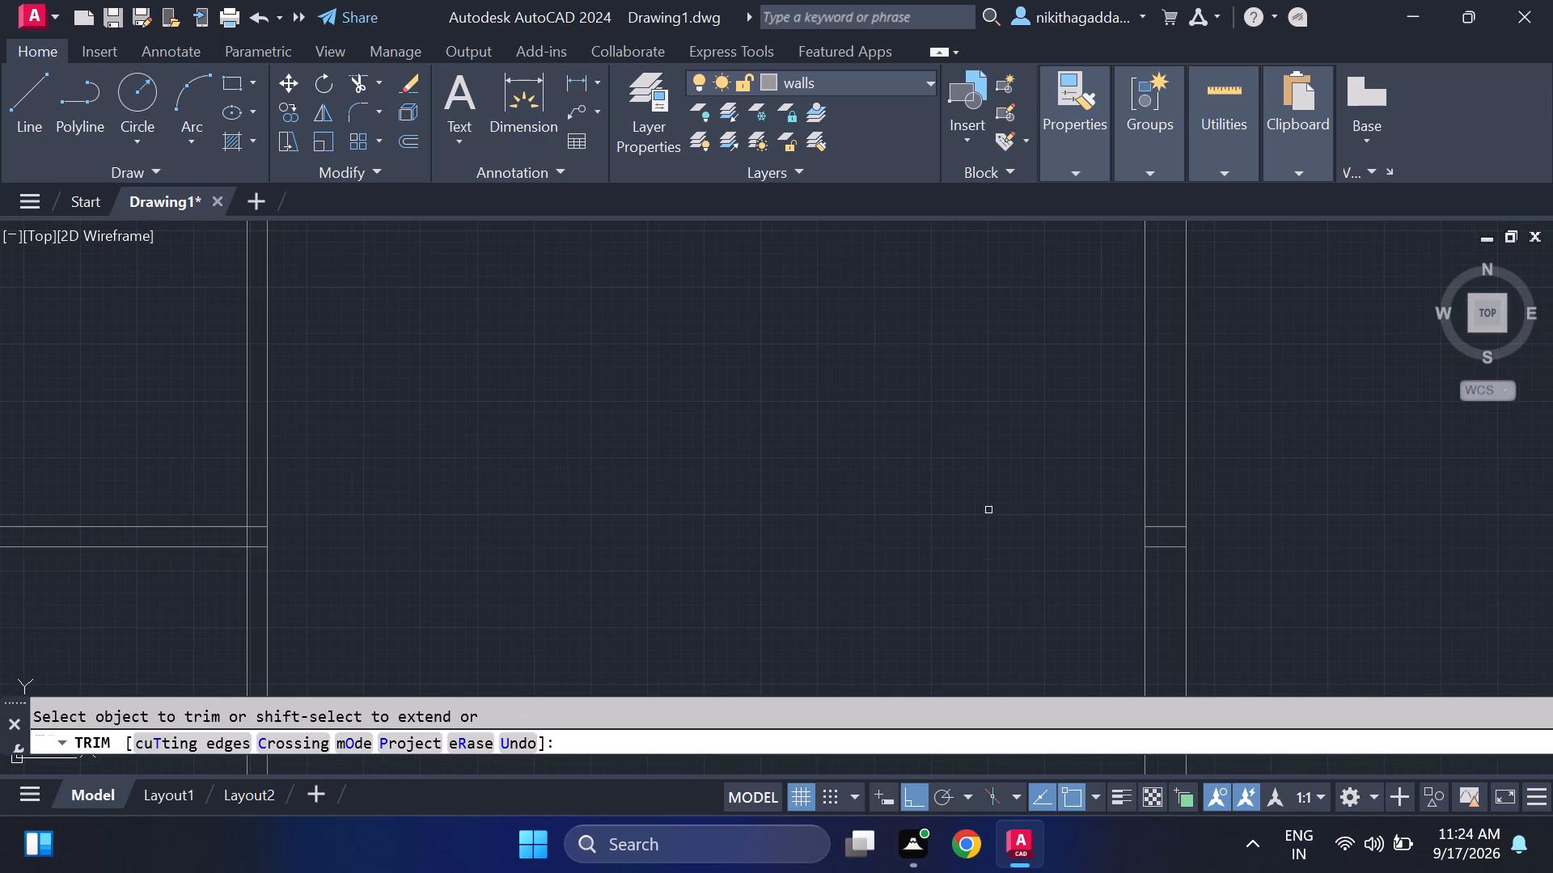
{"action": "scroll", "coordinate": [1162, 578], "scroll_direction": "up", "scroll_amount": 1}
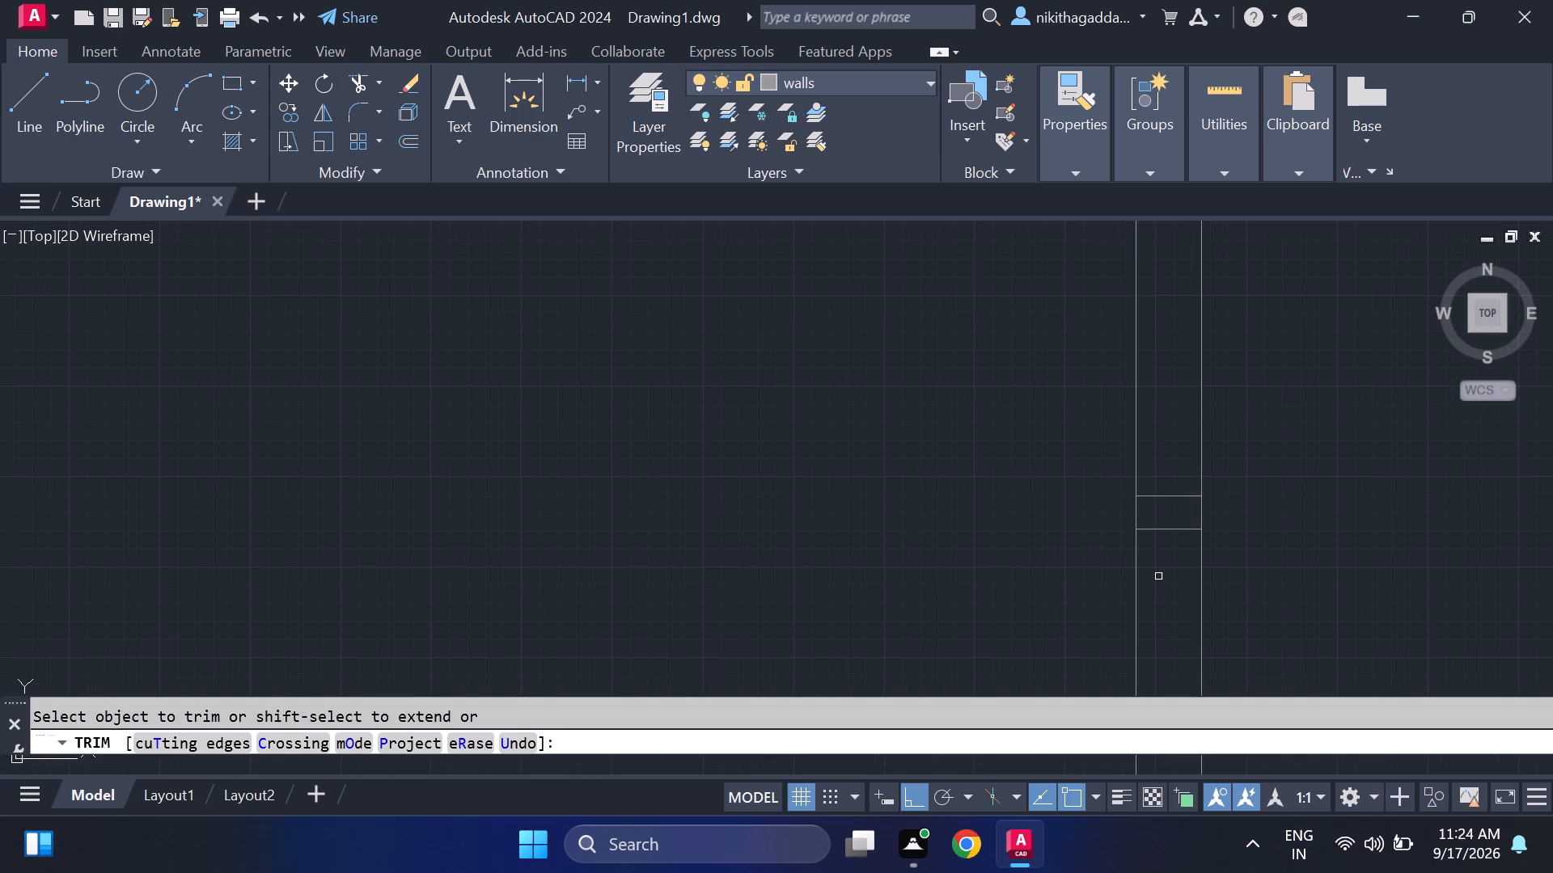
{"action": "left_click_drag", "start_coordinate": [1154, 557], "coordinate": [1145, 479]}
{"action": "scroll", "coordinate": [1124, 539], "scroll_direction": "down", "scroll_amount": 3}
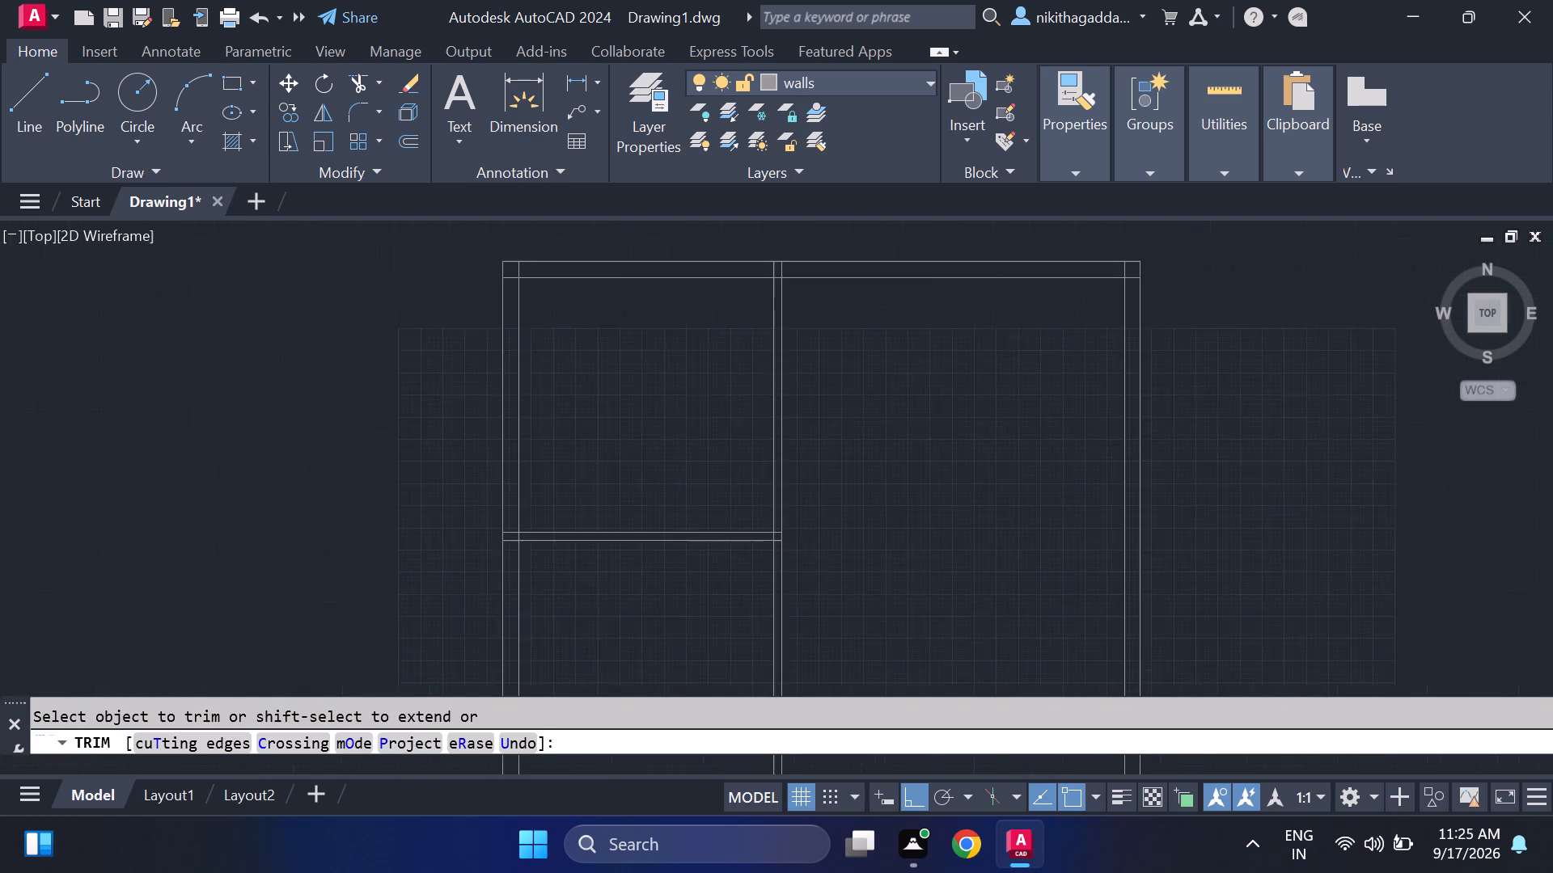
{"action": "key", "text": "Escape"}
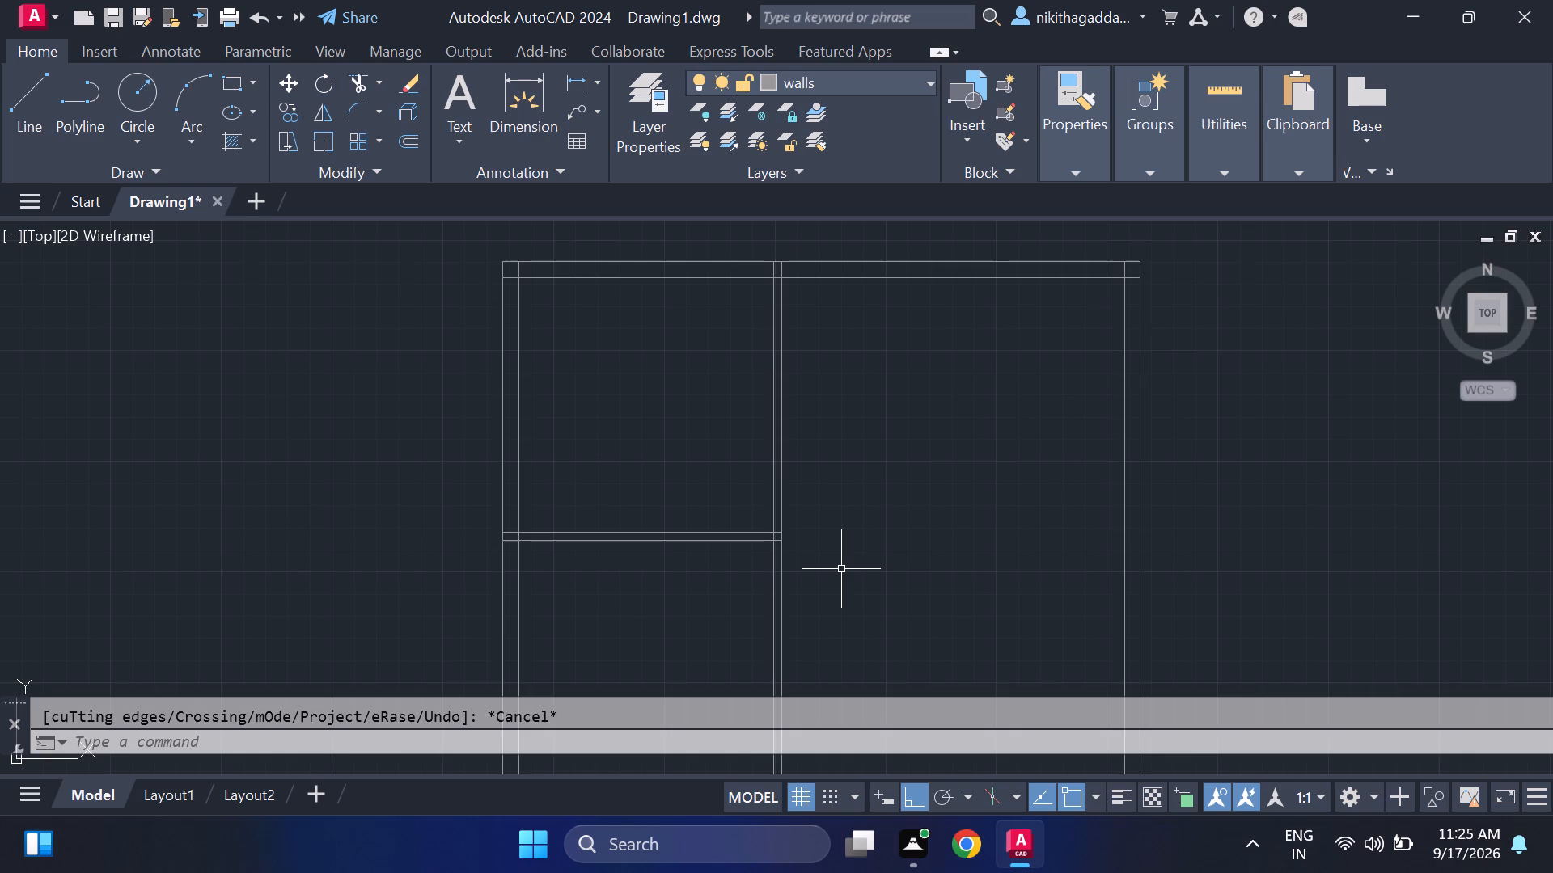
Offset the right line of the vertical partition 4'8" to the right.
{"action": "type", "text": "of"}
{"action": "key", "text": "Return"}
{"action": "key", "text": "4"}
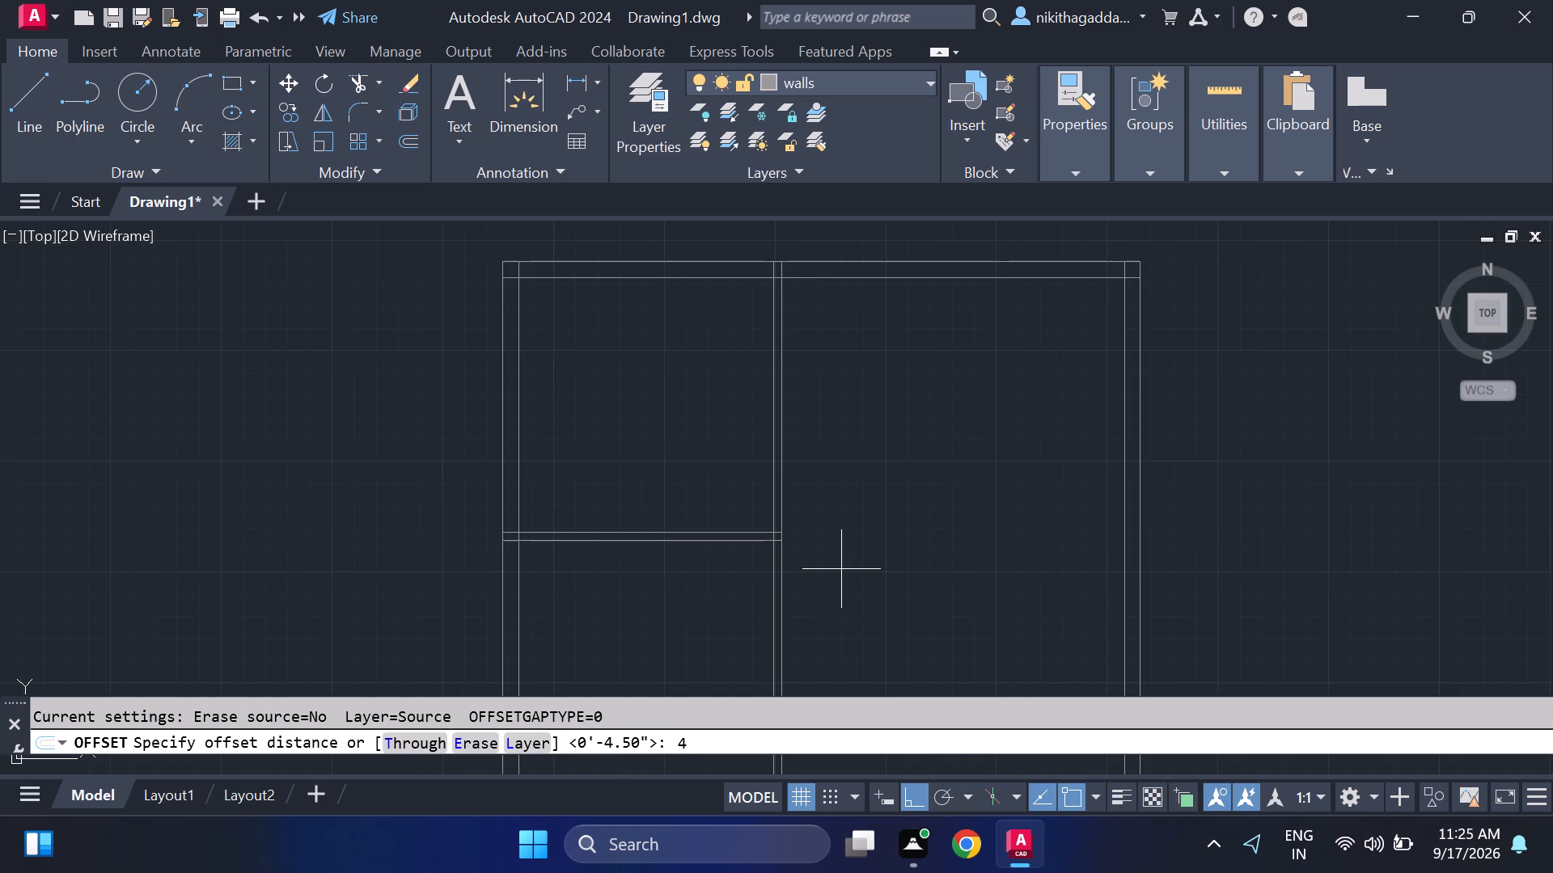
{"action": "type", "text": "'8"}
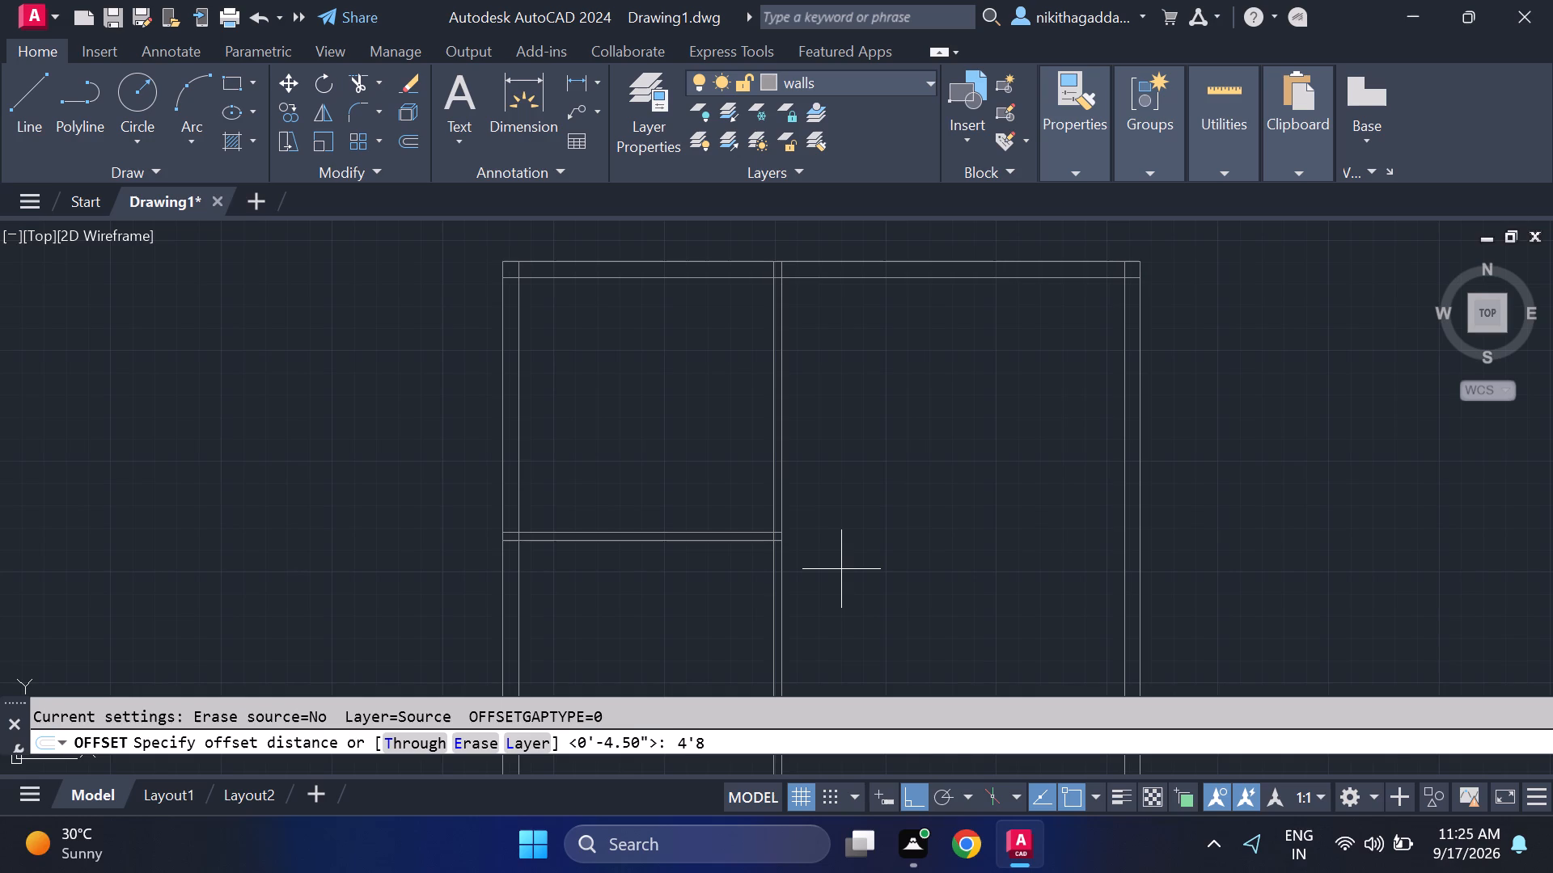
{"action": "key", "text": "shift+quotedbl"}
{"action": "key", "text": "Return"}
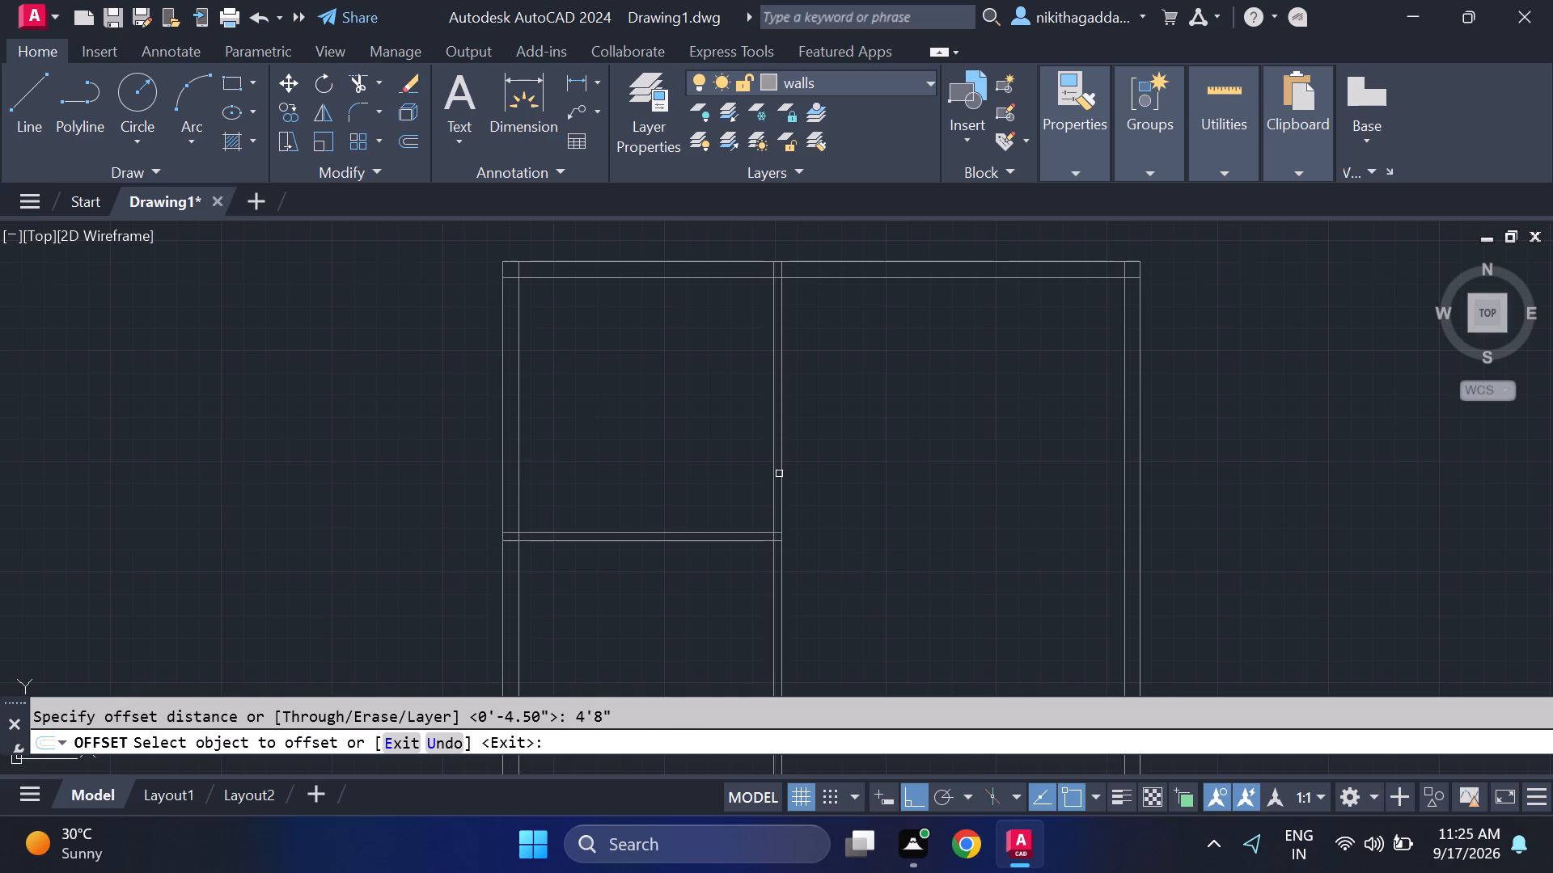
{"action": "left_click", "coordinate": [779, 472]}
{"action": "left_click", "coordinate": [886, 453]}
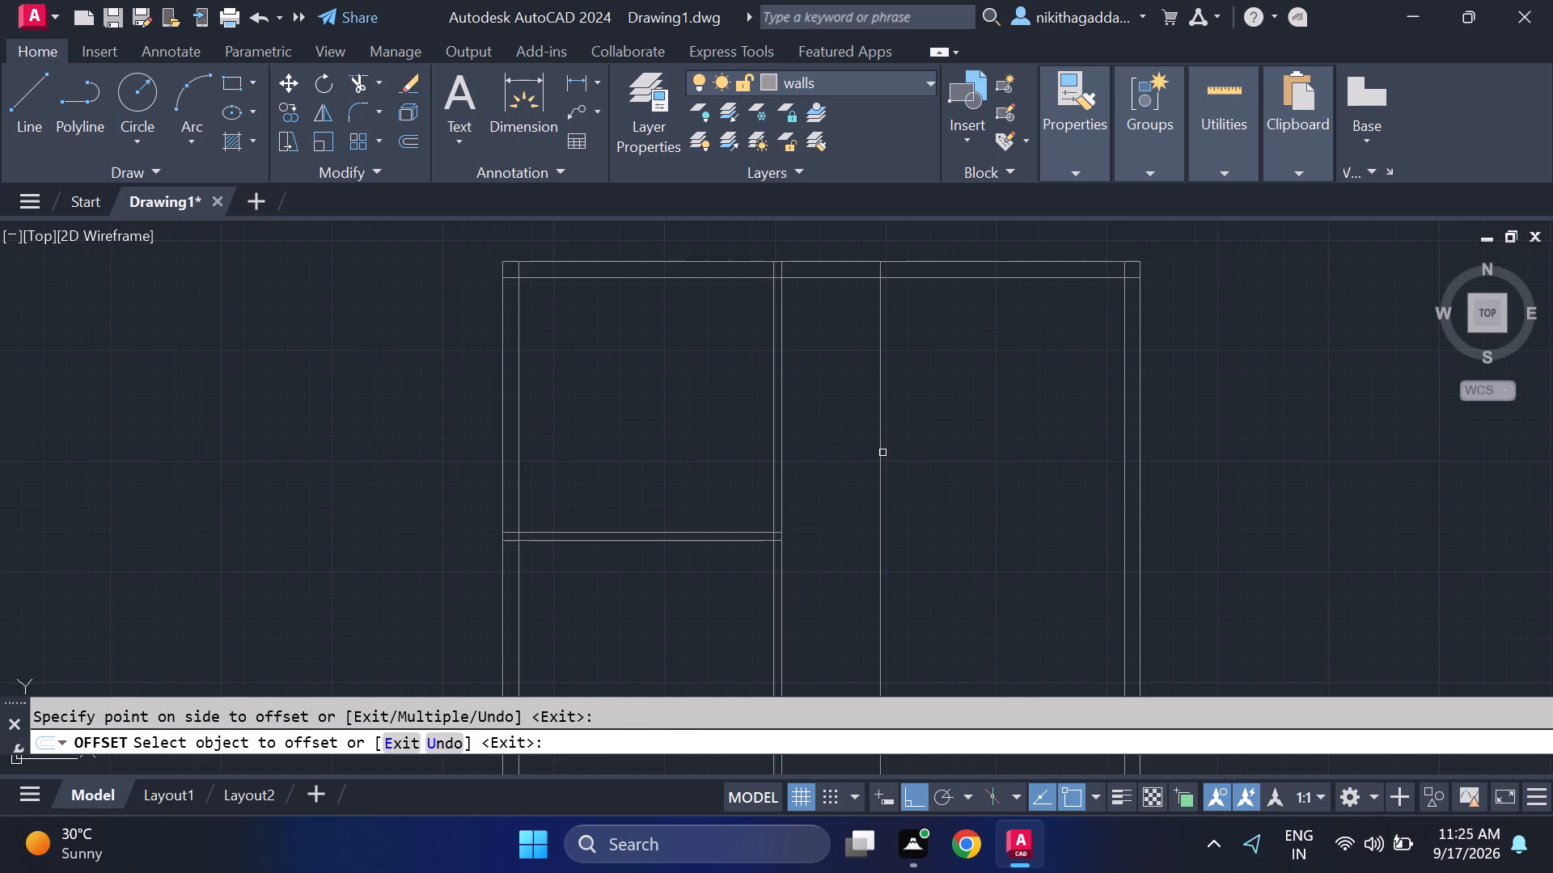
{"action": "key", "text": "Escape"}
Offset the new second vertical partition line 4.5" to the right to give that wall its thickness.
{"action": "type", "text": "of"}
{"action": "key", "text": "Return"}
{"action": "type", "text": "4.5\""}
{"action": "key", "text": "Return"}
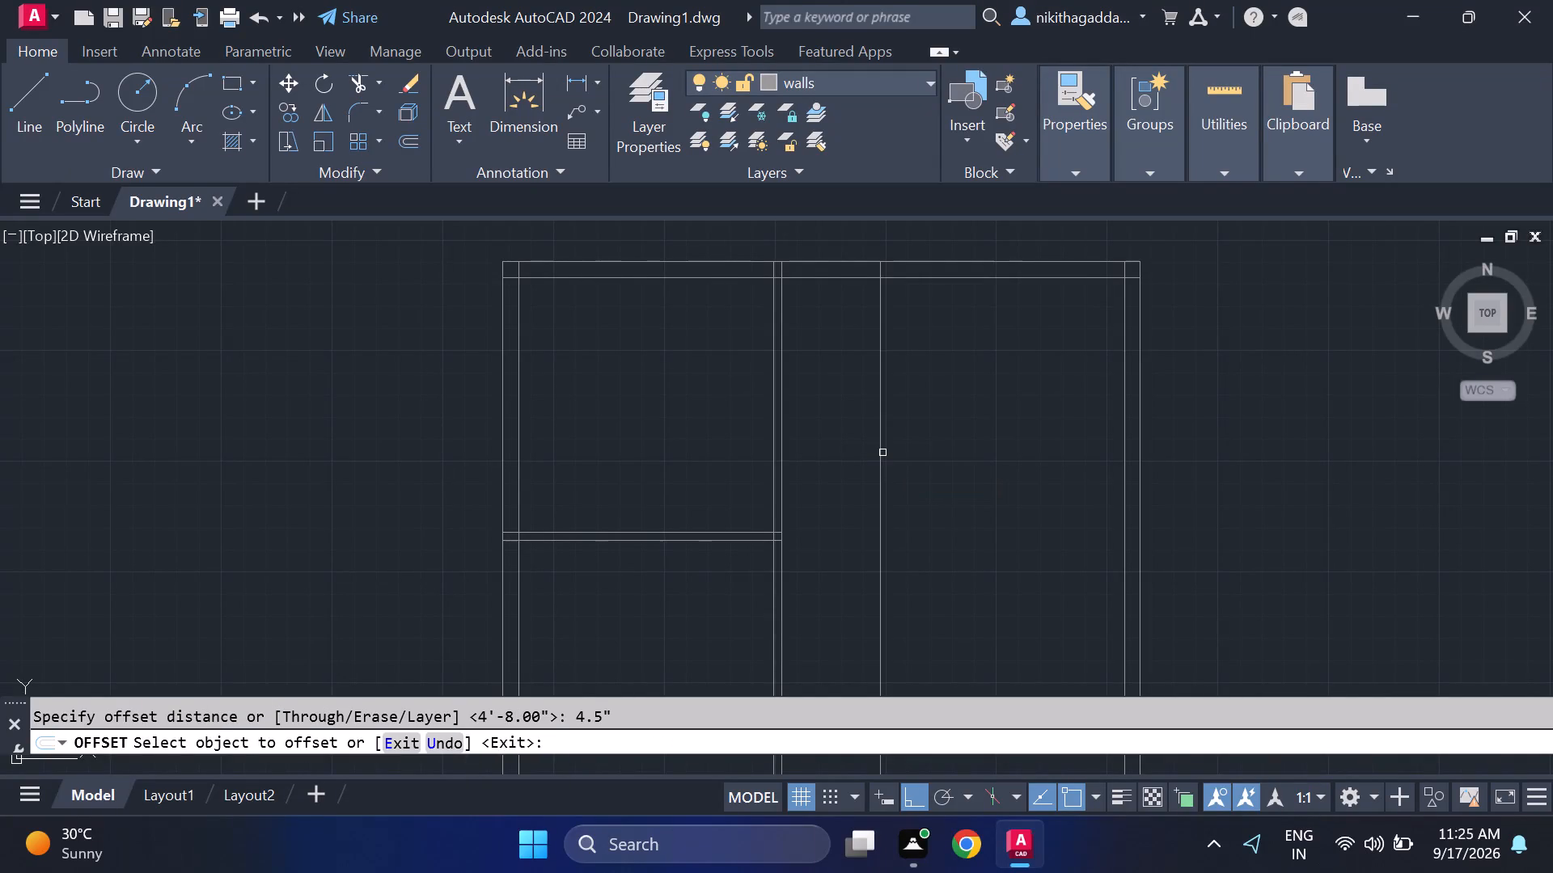
{"action": "left_click", "coordinate": [882, 453]}
{"action": "left_click", "coordinate": [878, 457]}
{"action": "left_click", "coordinate": [956, 414]}
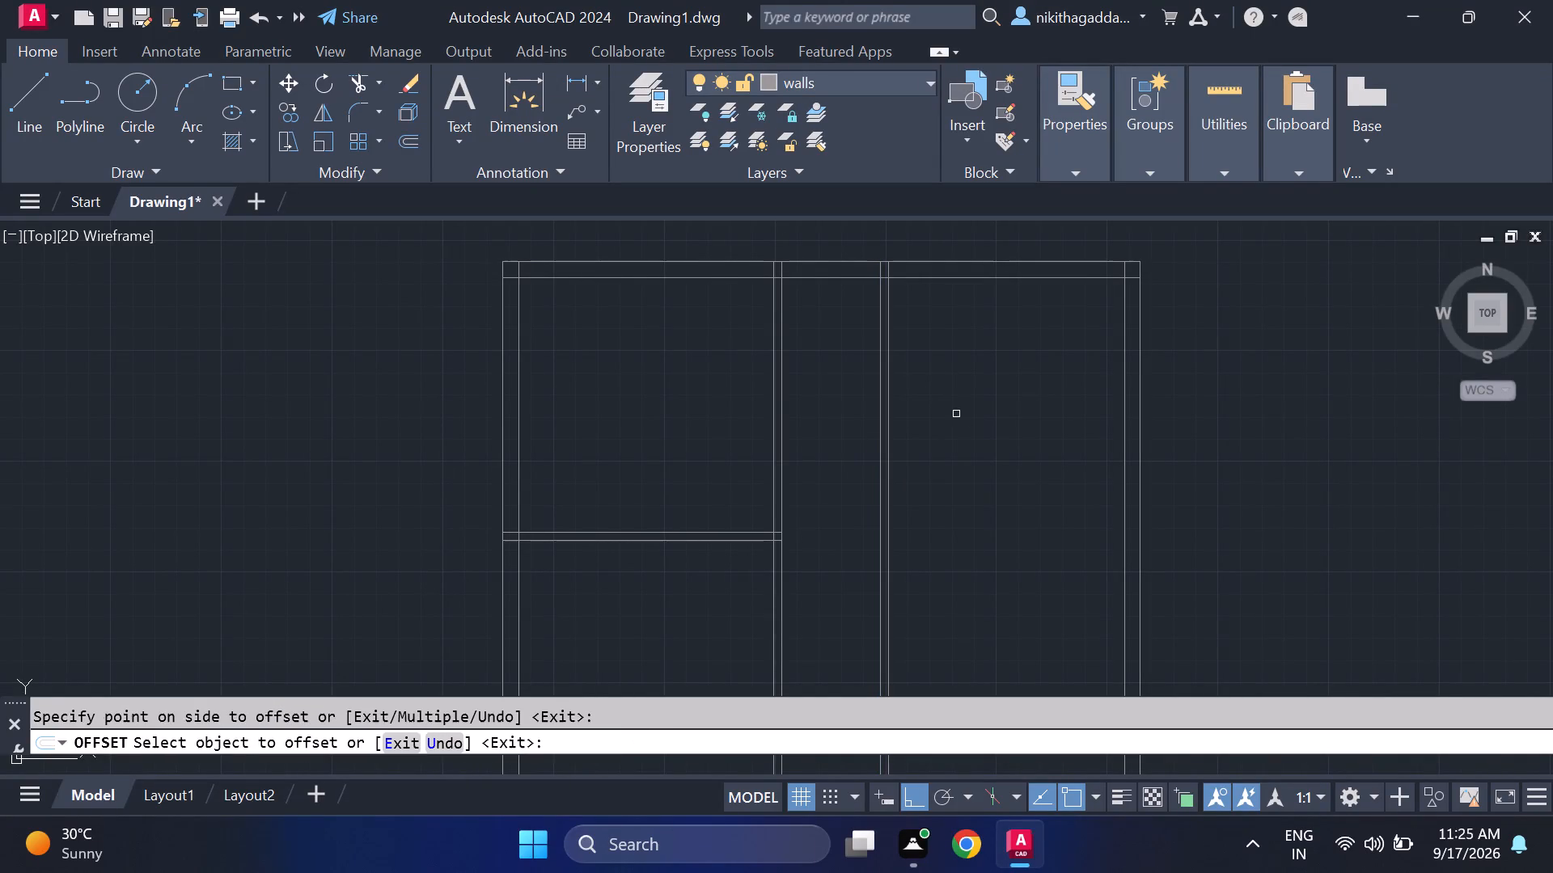
{"action": "key", "text": "Escape"}
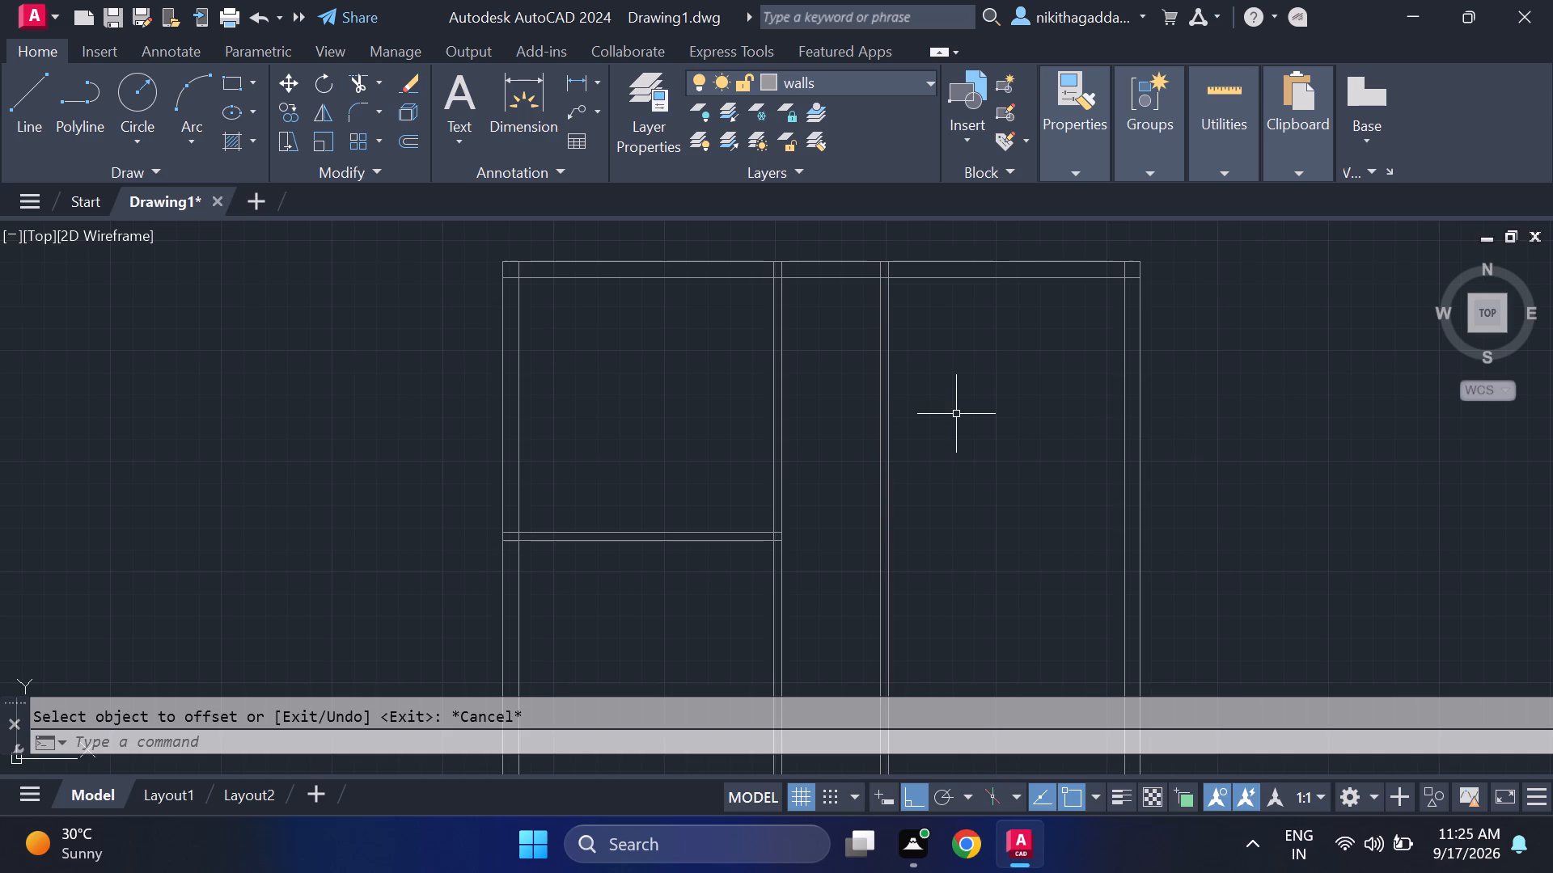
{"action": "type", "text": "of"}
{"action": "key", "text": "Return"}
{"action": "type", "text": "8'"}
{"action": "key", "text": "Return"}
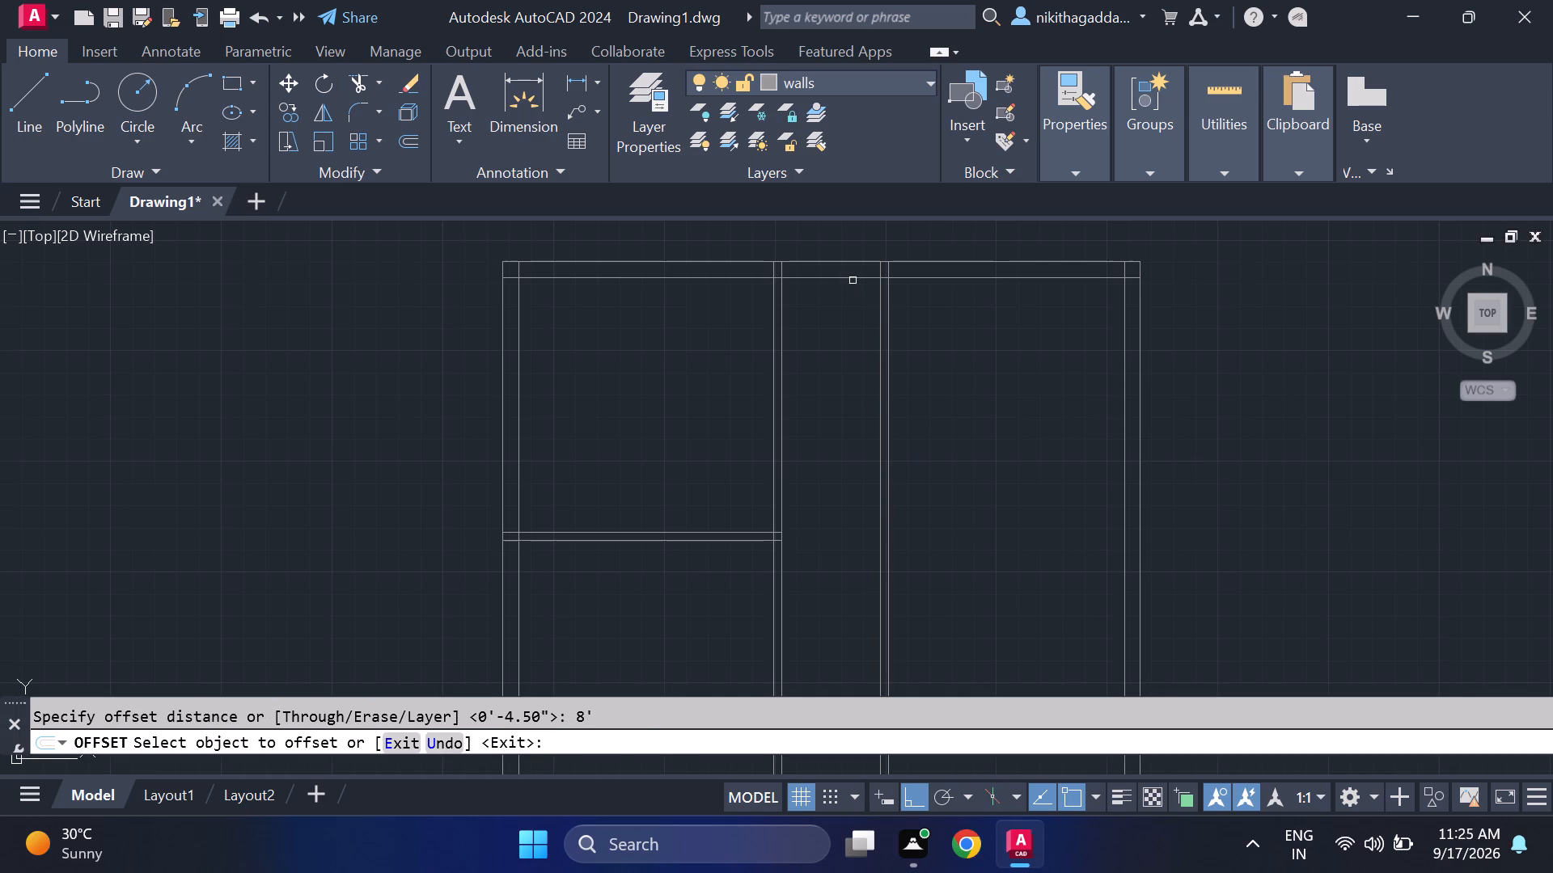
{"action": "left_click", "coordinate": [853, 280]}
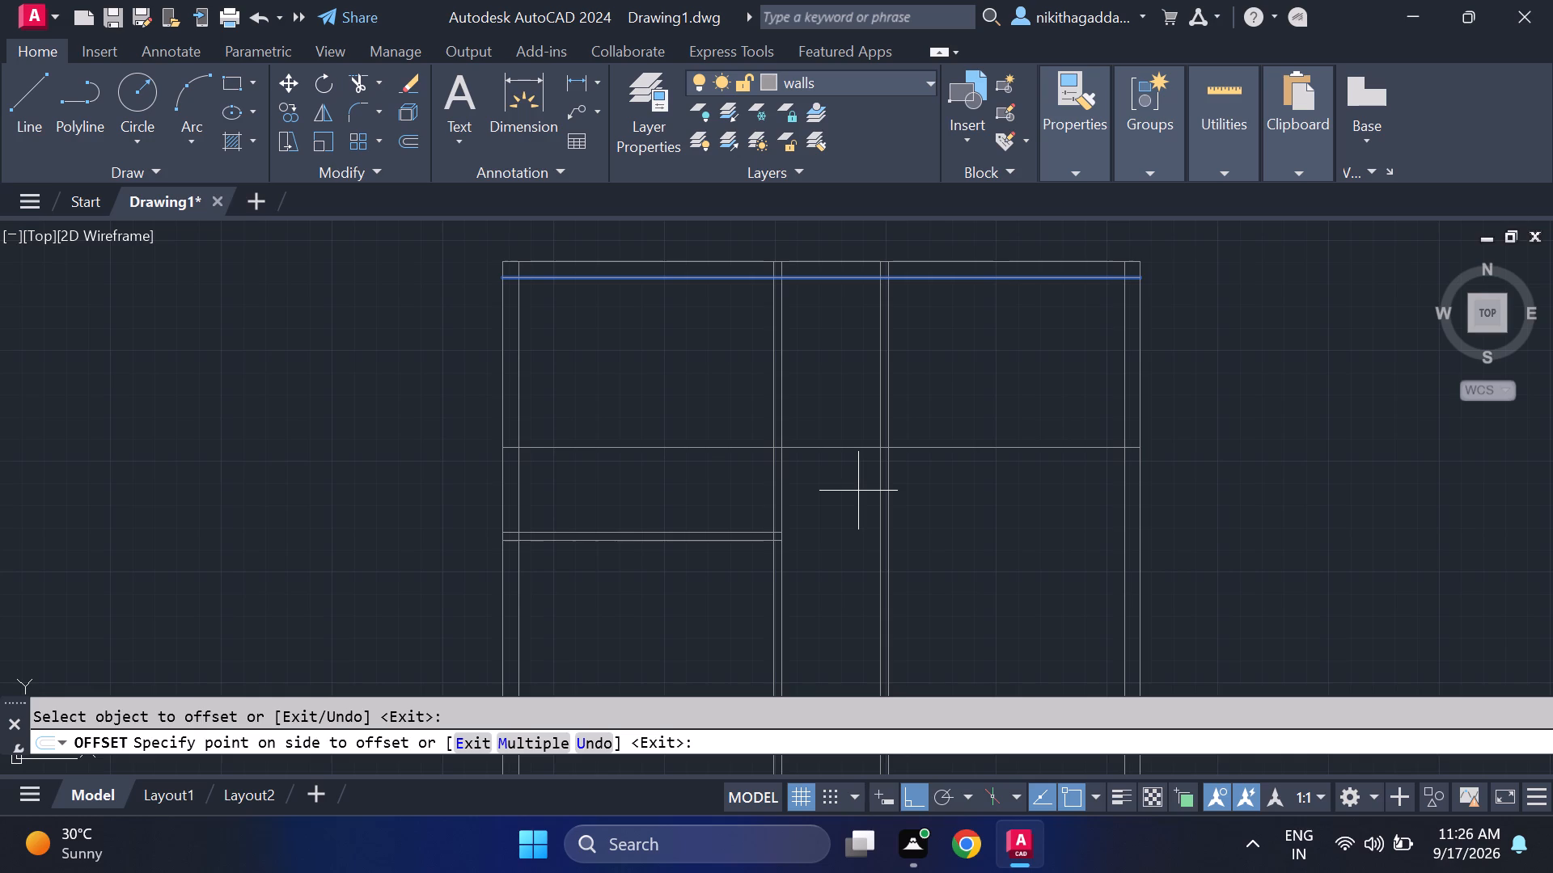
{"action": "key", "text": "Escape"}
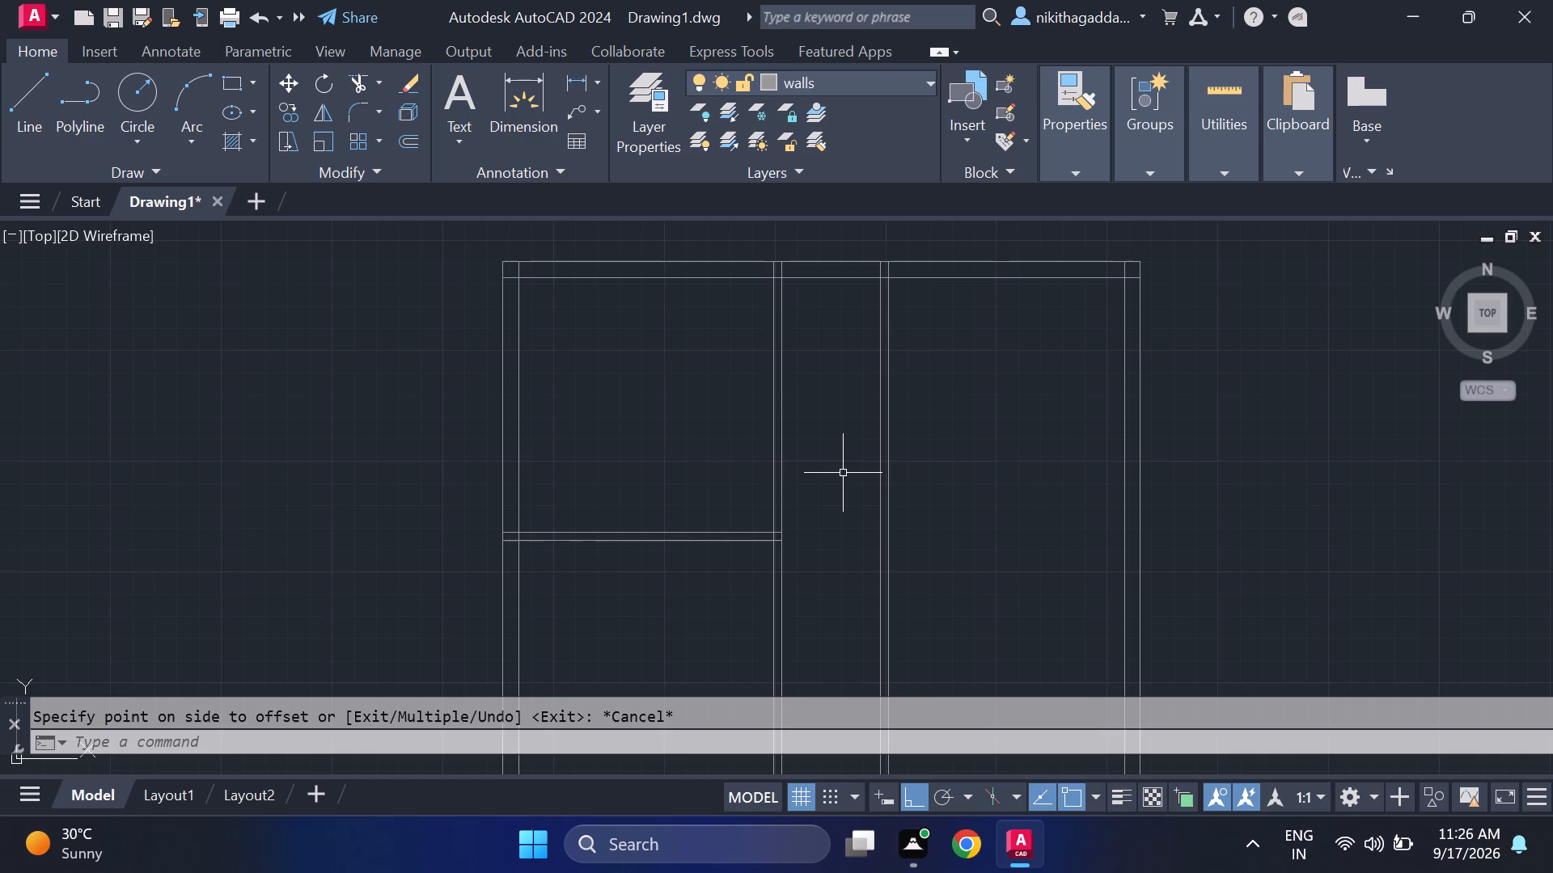
Offset the inner line of the top wall 4' downward, into the plan.
{"action": "type", "text": "of"}
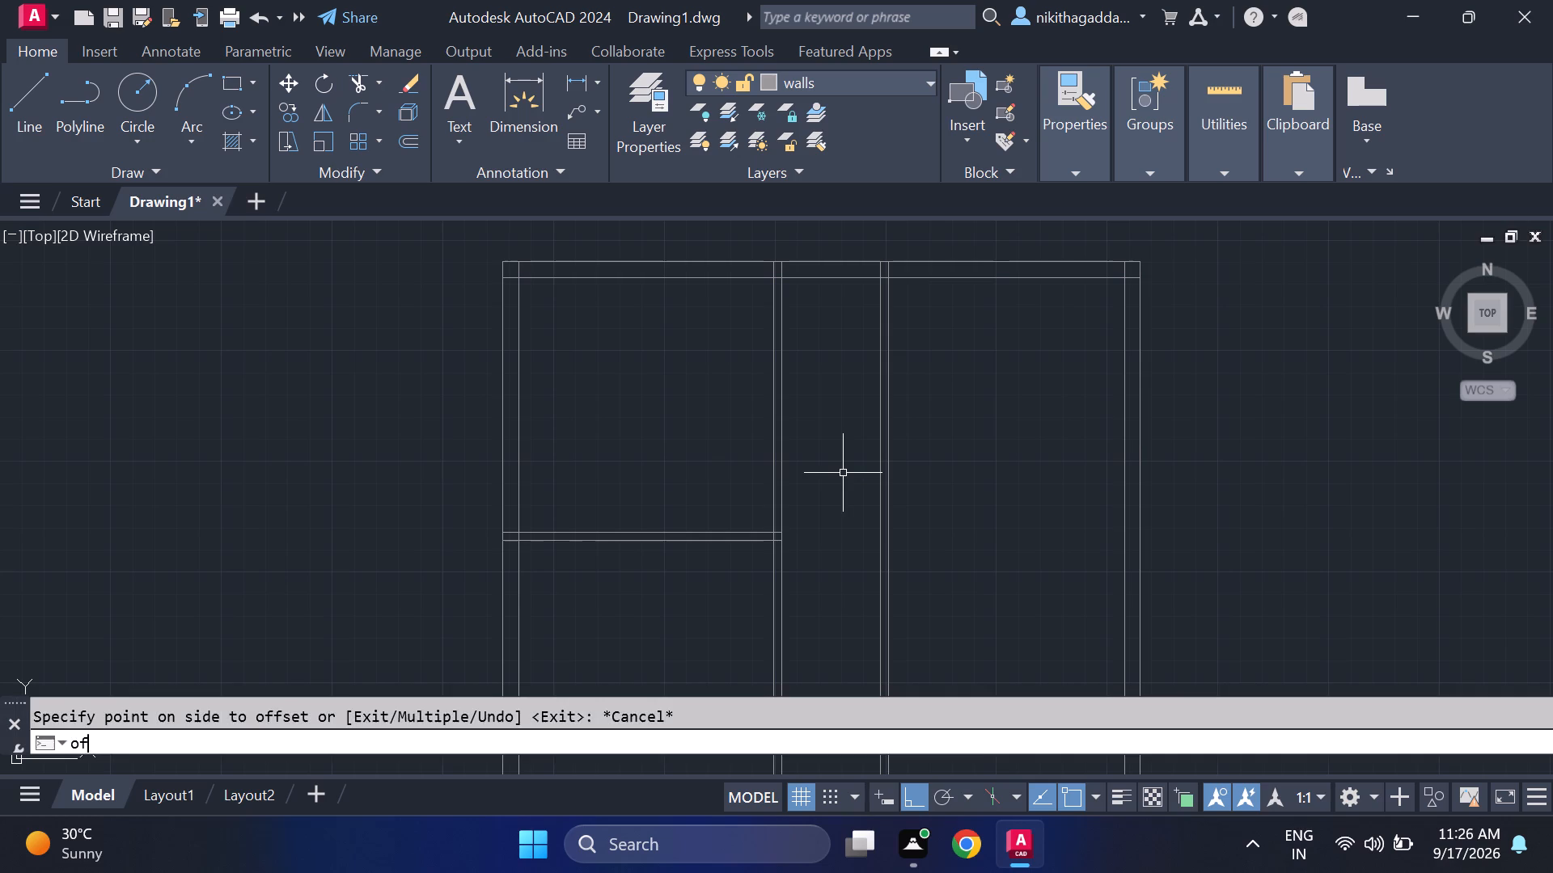
{"action": "key", "text": "Return"}
{"action": "type", "text": "4'"}
{"action": "key", "text": "Return"}
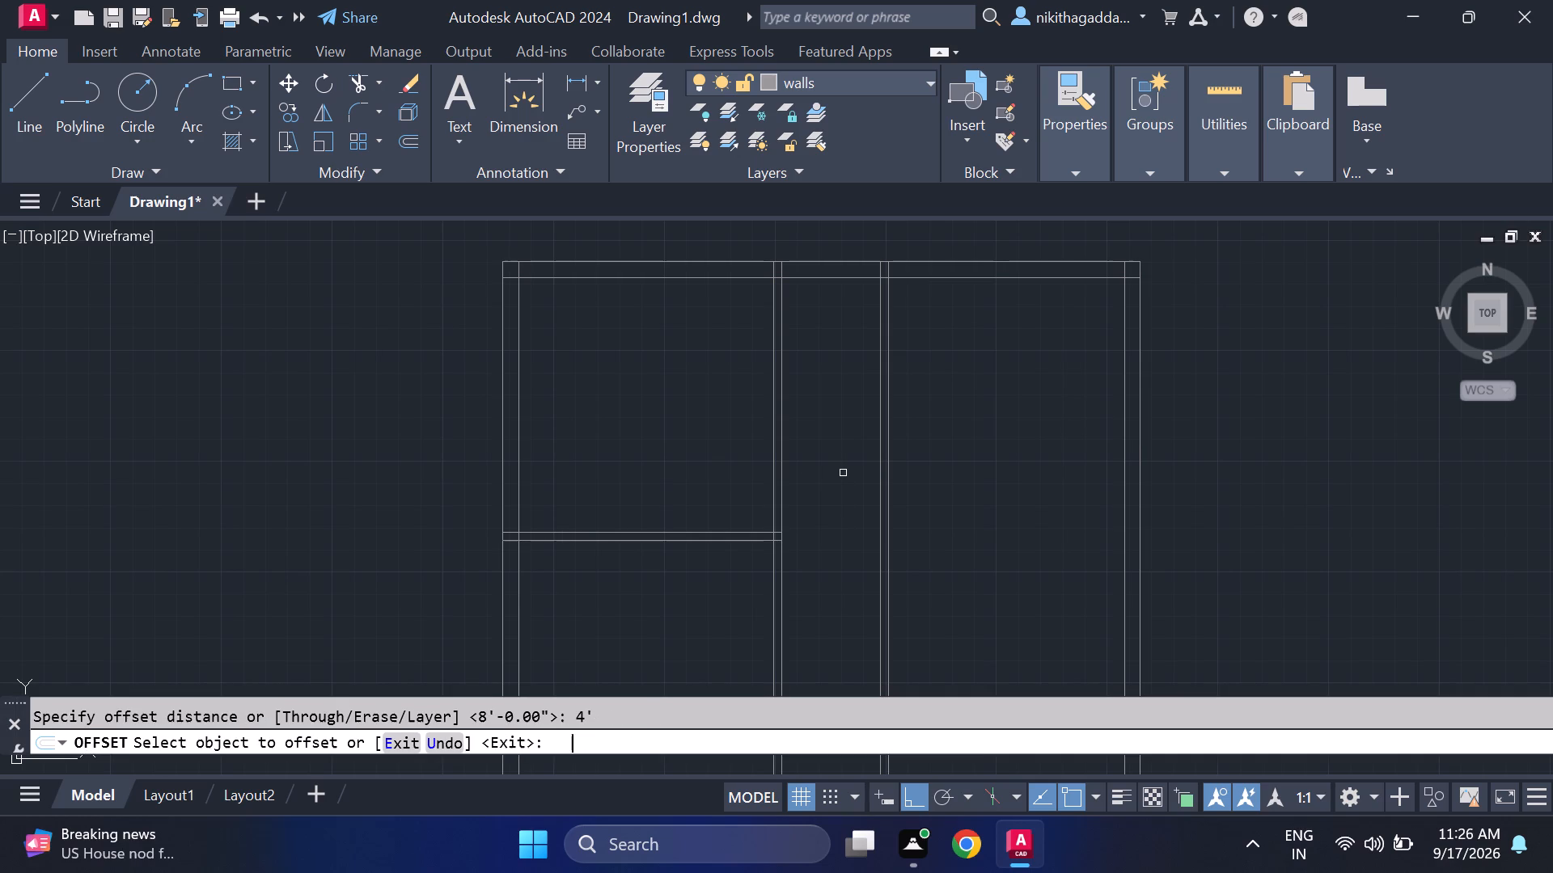
{"action": "left_click", "coordinate": [825, 278]}
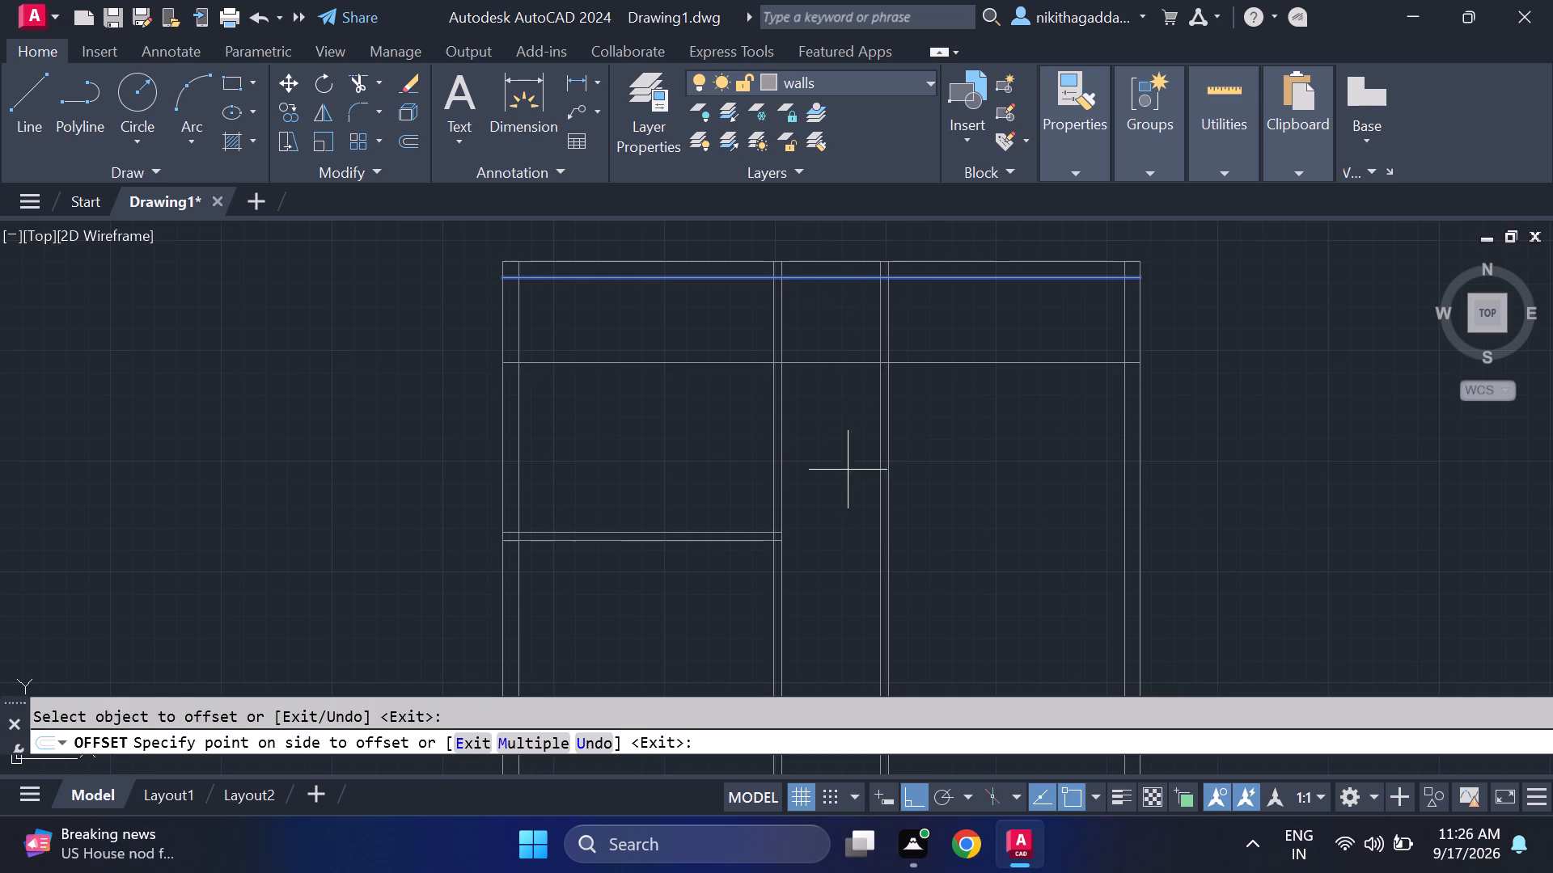
{"action": "left_click", "coordinate": [839, 484]}
{"action": "key", "text": "Escape"}
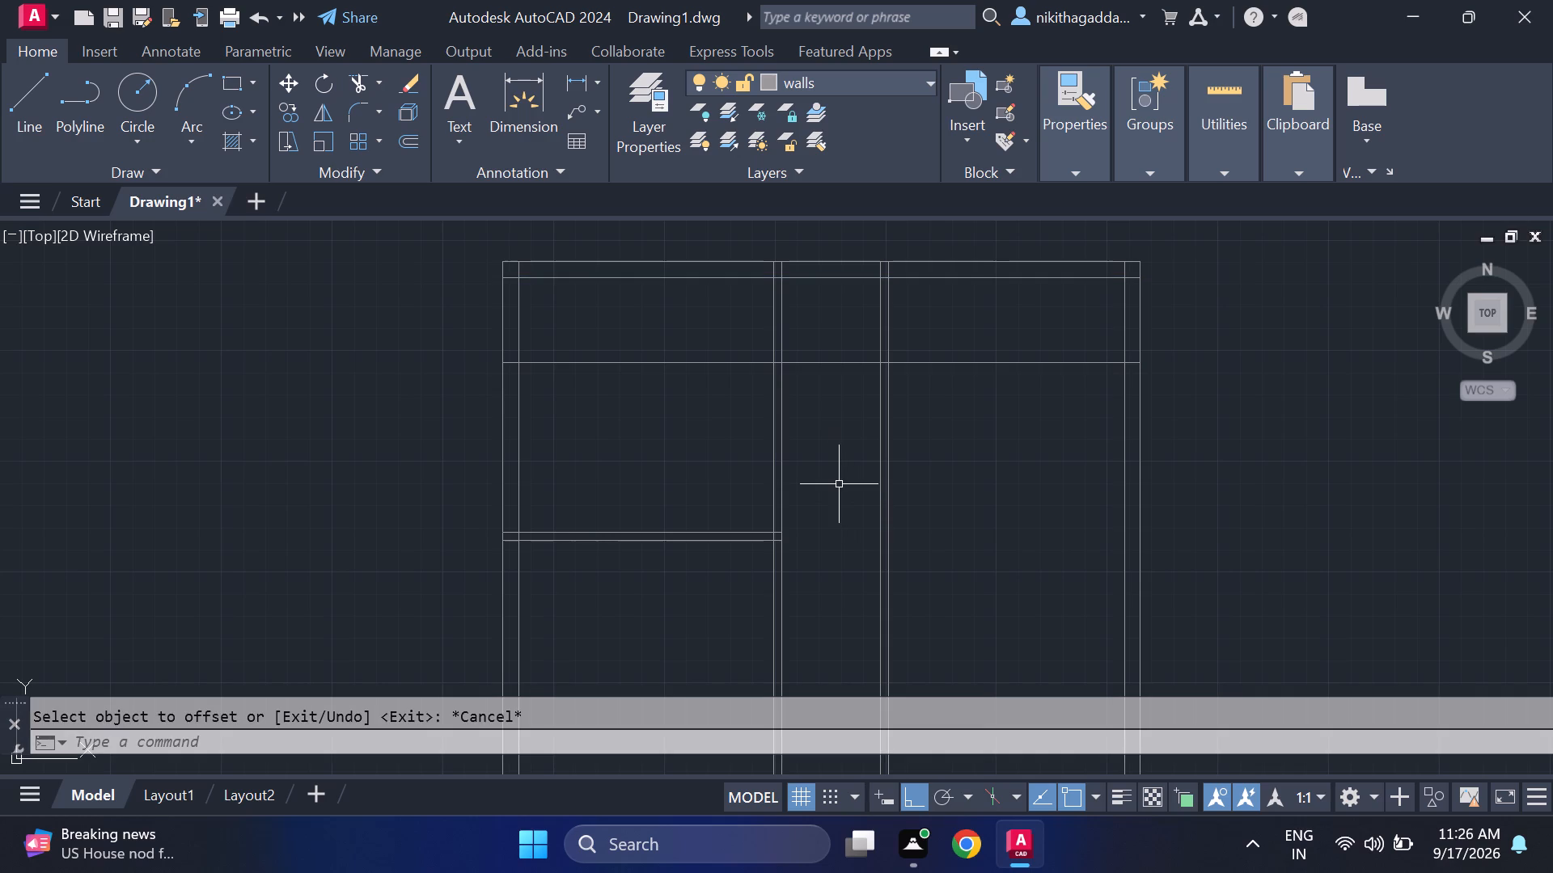
Offset the new horizontal line below the top wall 4.5" downward to give the partition its thickness.
{"action": "type", "text": "of"}
{"action": "key", "text": "Return"}
{"action": "type", "text": "4.5\""}
{"action": "key", "text": "Return"}
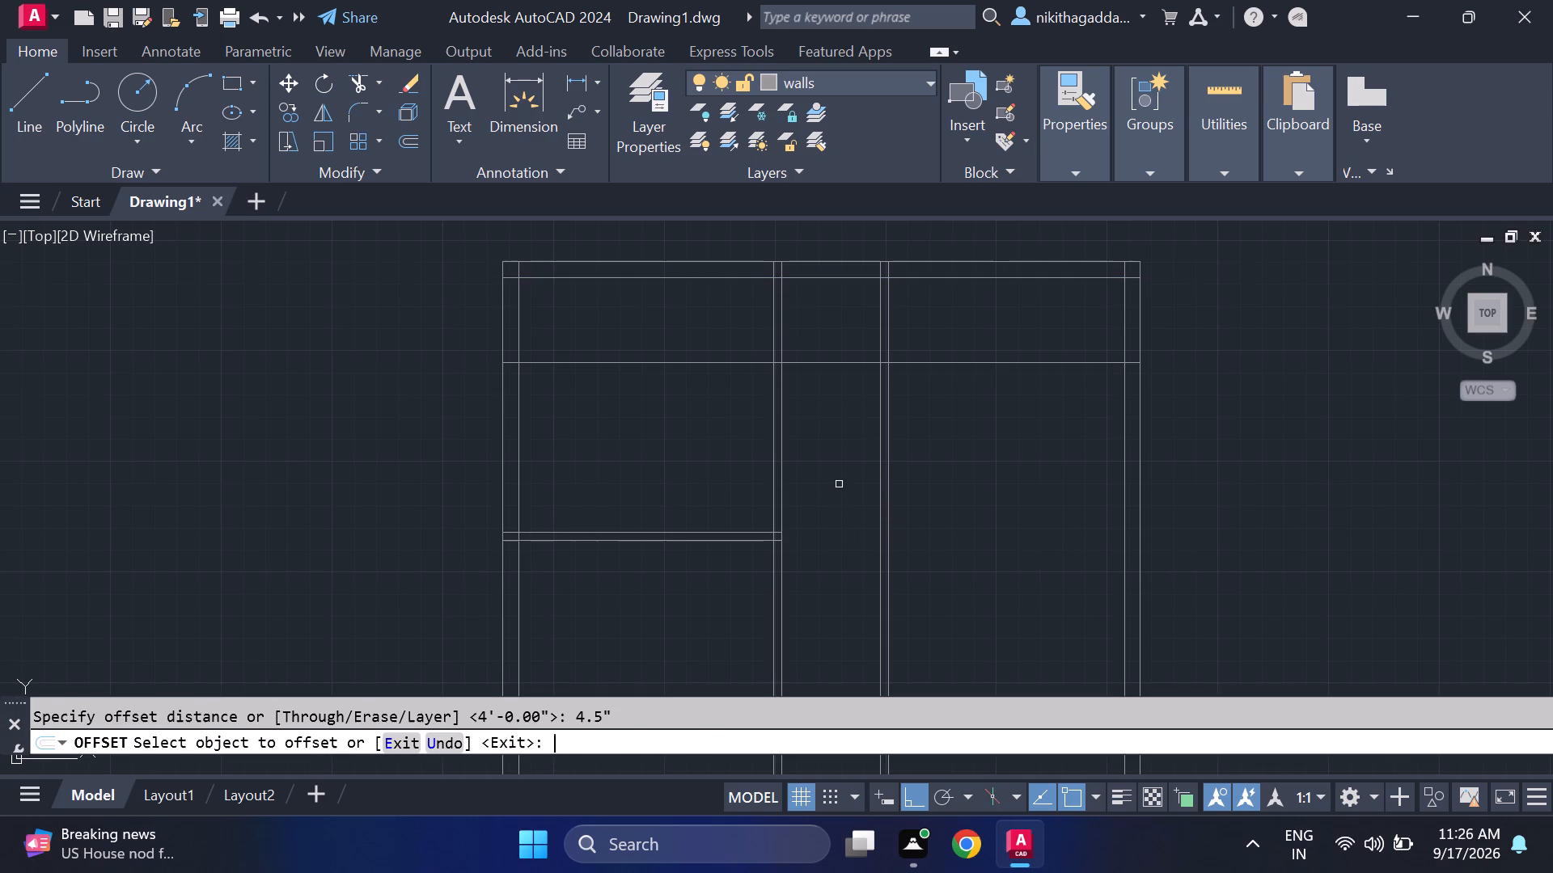
{"action": "left_click", "coordinate": [833, 365]}
{"action": "left_click", "coordinate": [815, 425]}
{"action": "key", "text": "Escape"}
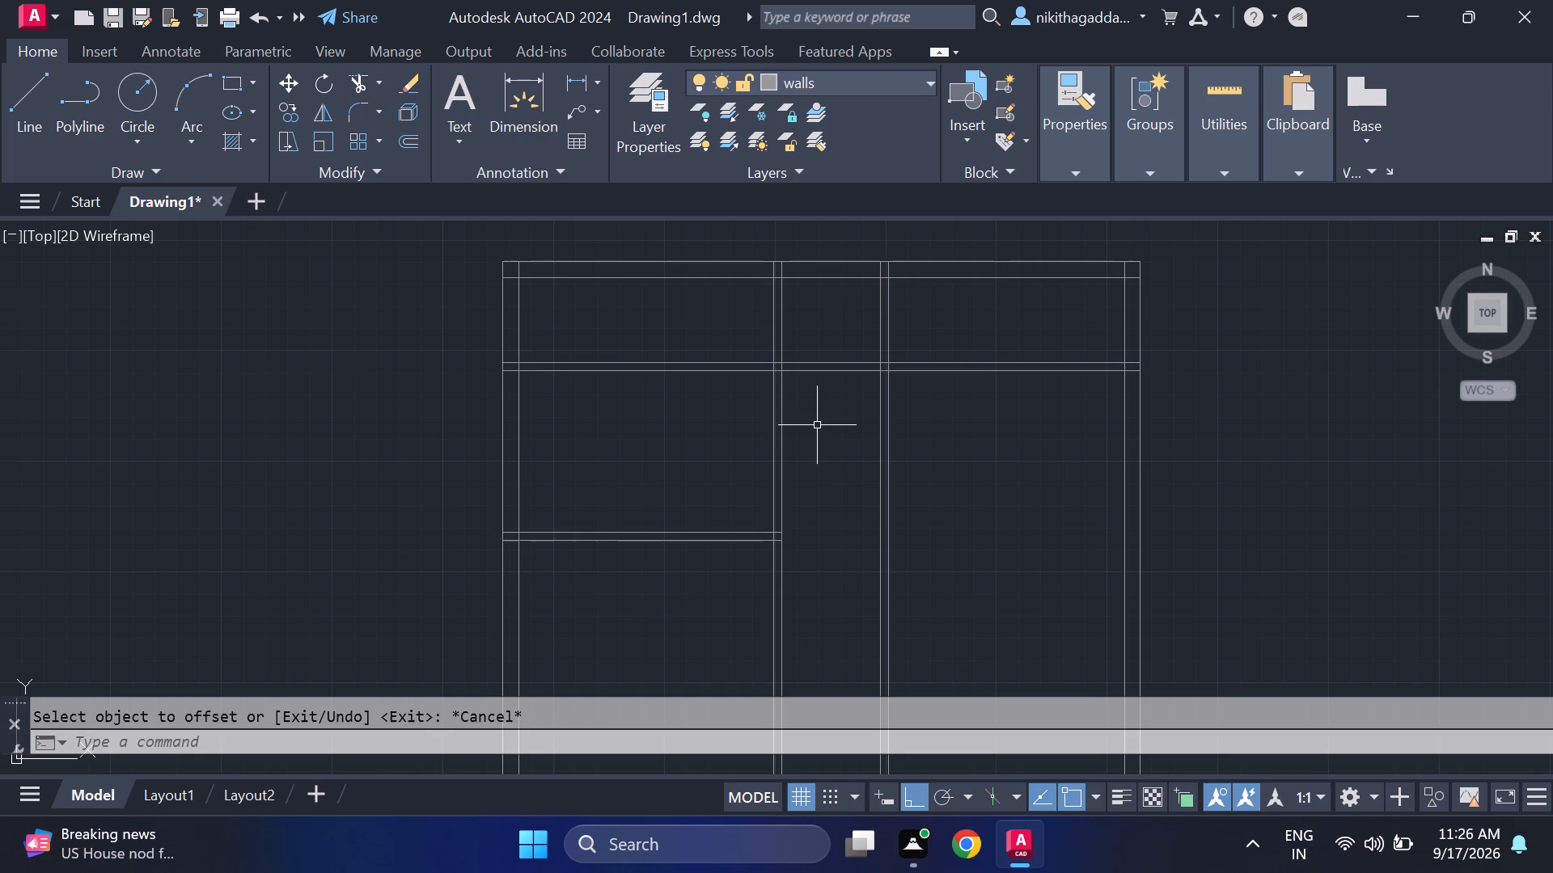
Offset the lower line of the new upper horizontal partition 8' downward.
{"action": "type", "text": "of"}
{"action": "key", "text": "Return"}
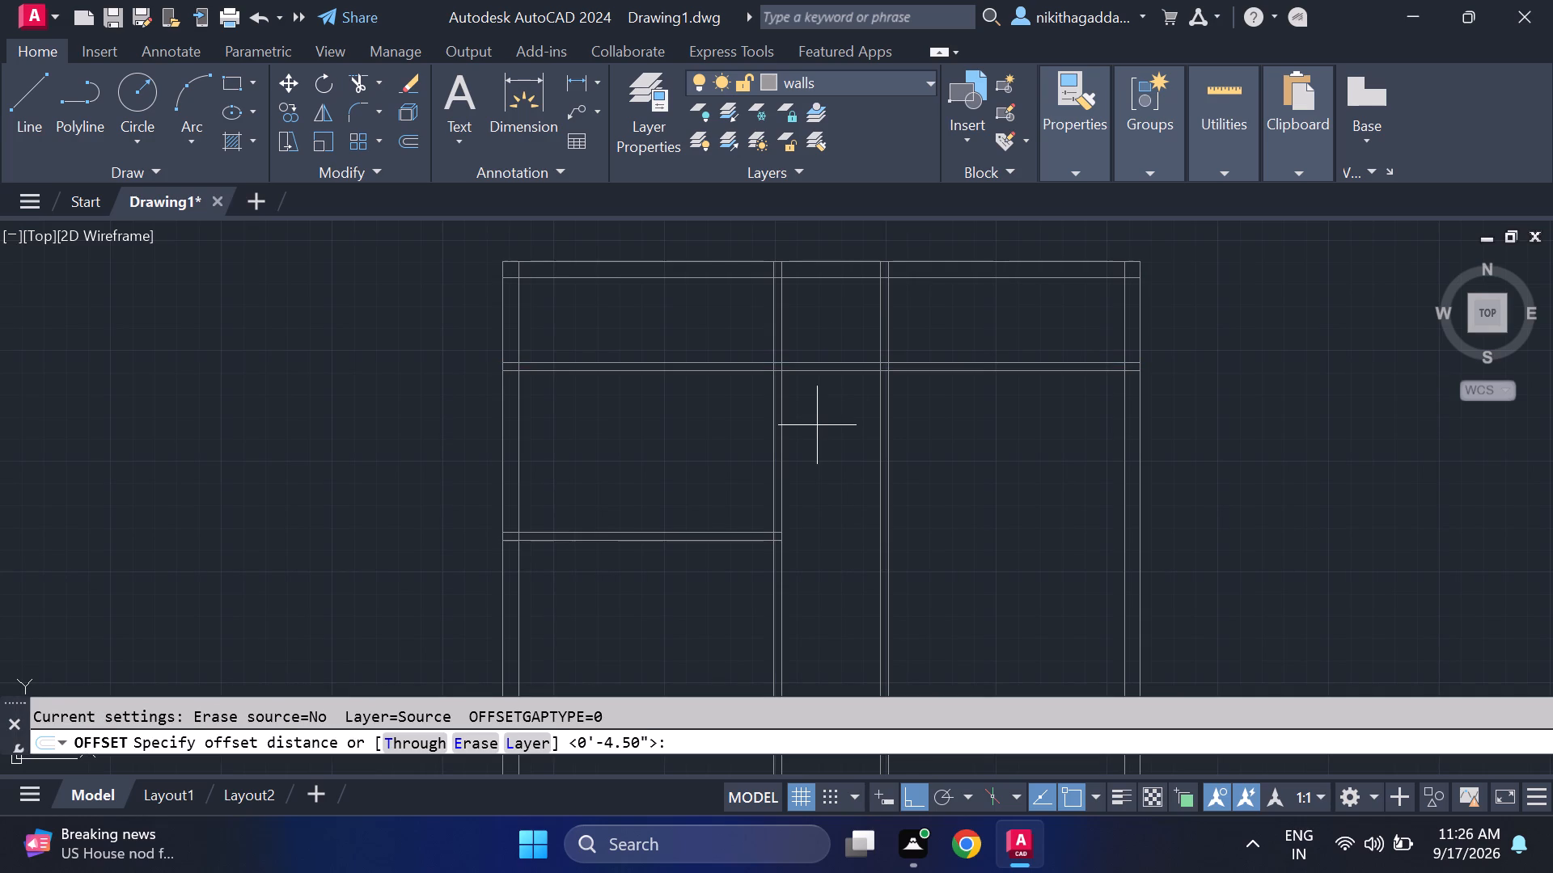
{"action": "type", "text": "8'"}
{"action": "key", "text": "Return"}
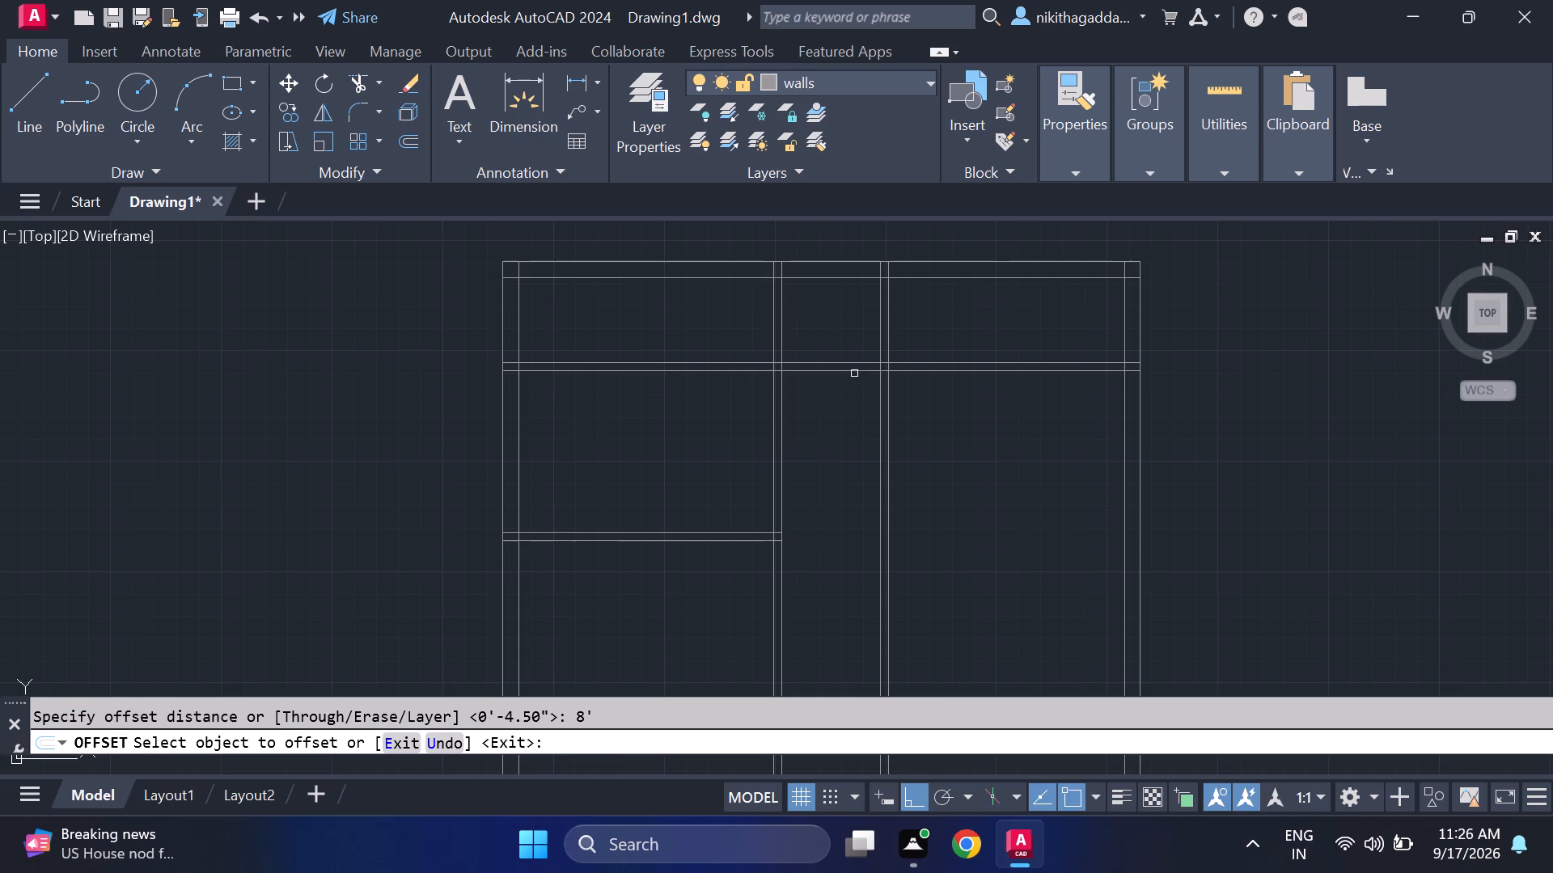
{"action": "left_click", "coordinate": [854, 372]}
{"action": "left_click", "coordinate": [844, 567]}
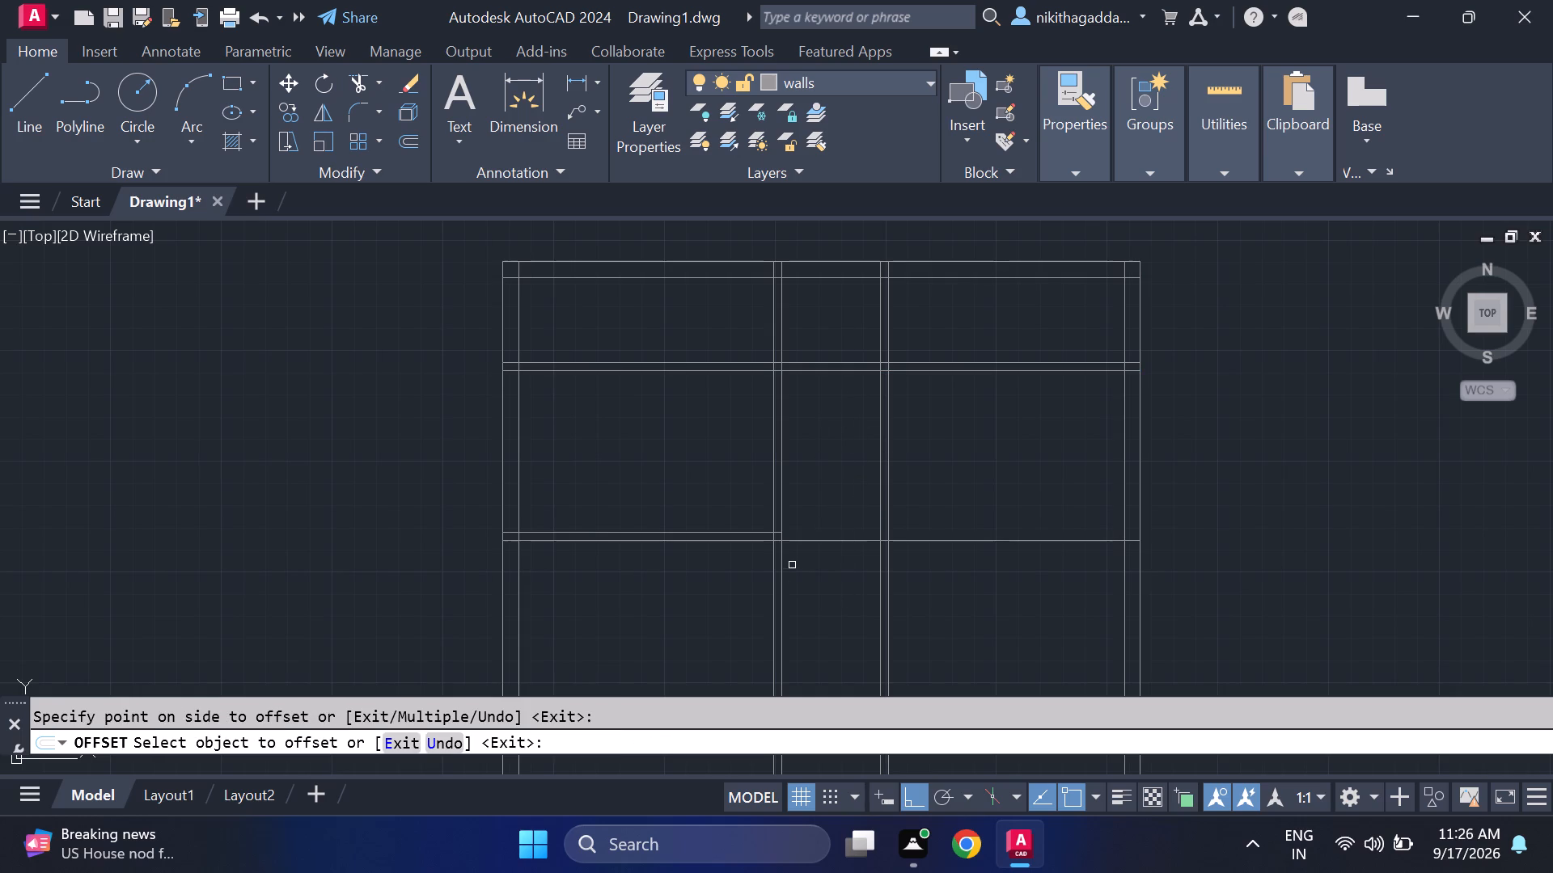
{"action": "scroll", "coordinate": [789, 552], "scroll_direction": "up", "scroll_amount": 4}
{"action": "scroll", "coordinate": [789, 537], "scroll_direction": "down", "scroll_amount": 4}
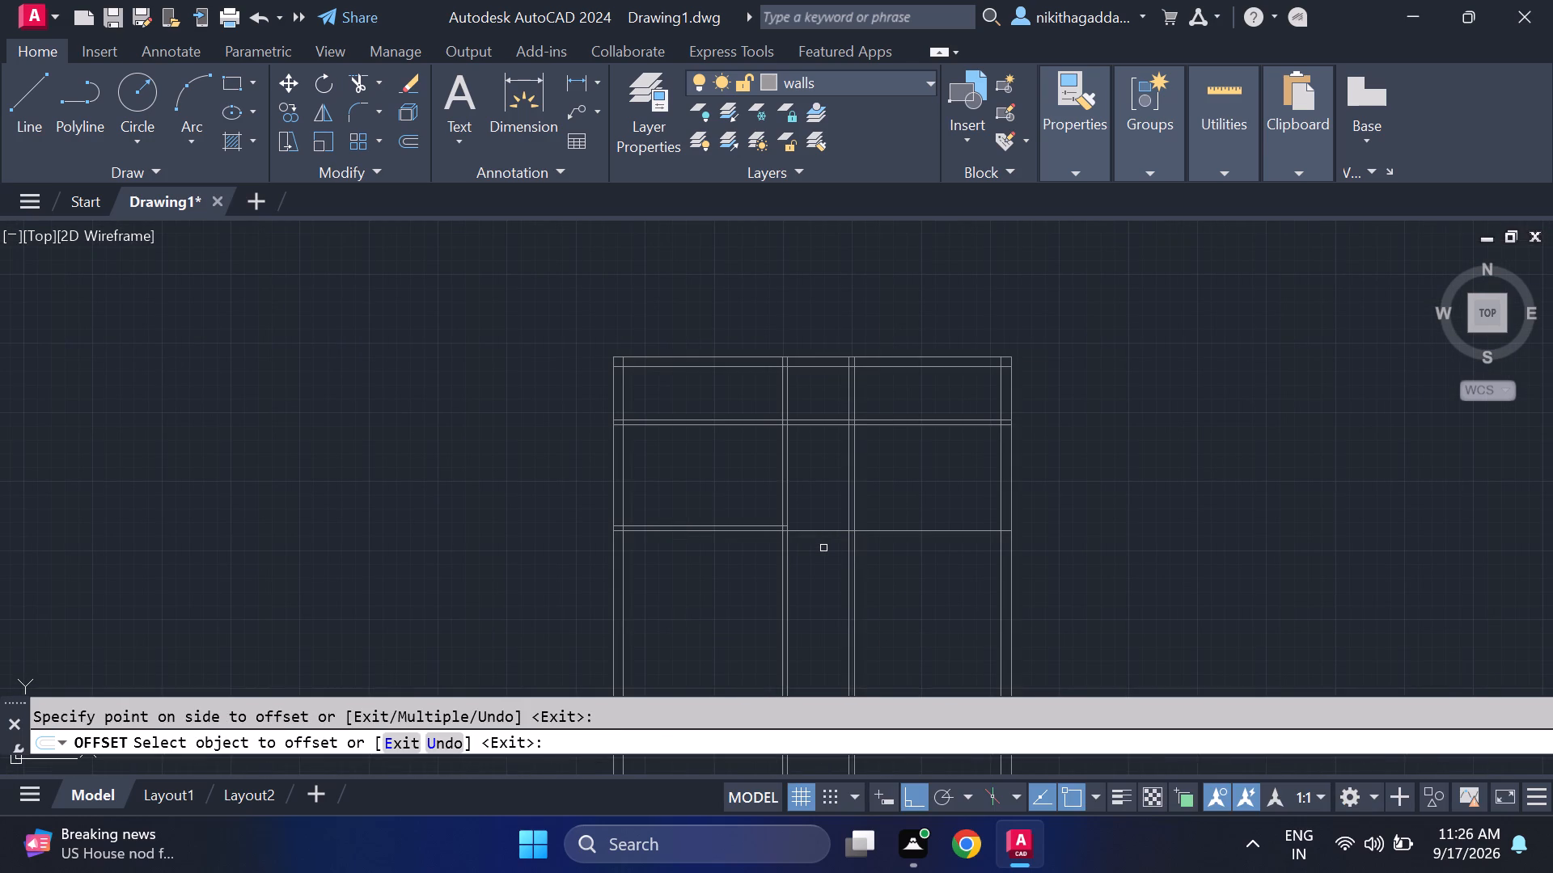
{"action": "scroll", "coordinate": [823, 548], "scroll_direction": "up", "scroll_amount": 2}
{"action": "scroll", "coordinate": [823, 542], "scroll_direction": "down", "scroll_amount": 1}
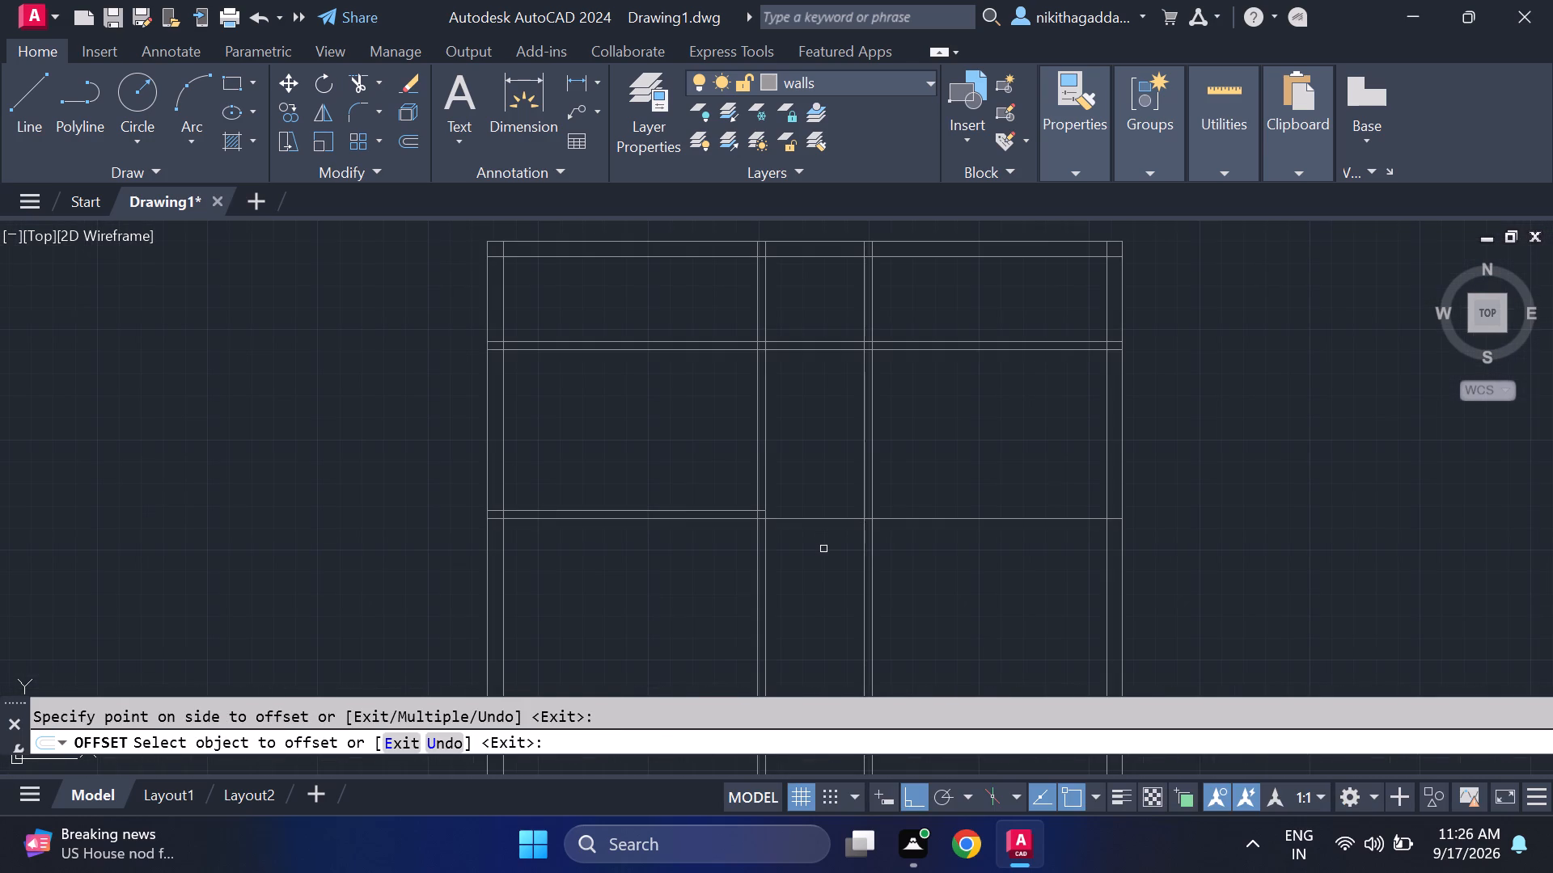
{"action": "key", "text": "Escape"}
Extend the upper line of the lower horizontal partition across both vertical partitions to the right outer wall.
{"action": "scroll", "coordinate": [823, 544], "scroll_direction": "down", "scroll_amount": 3}
{"action": "scroll", "coordinate": [823, 542], "scroll_direction": "up", "scroll_amount": 2}
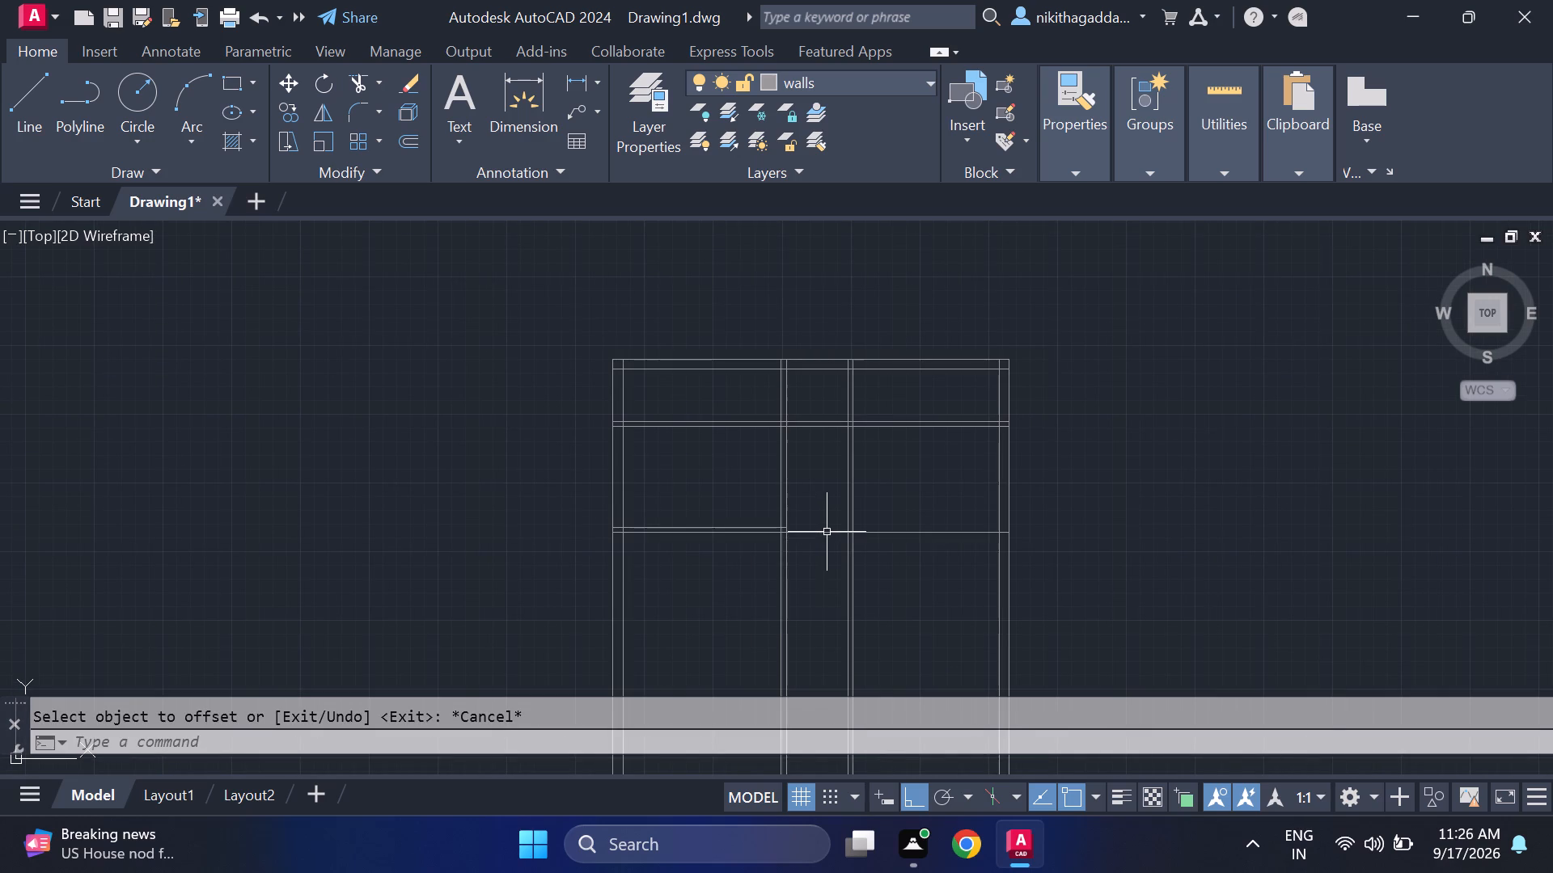
{"action": "type", "text": "ex"}
{"action": "key", "text": "Return"}
{"action": "scroll", "coordinate": [790, 581], "scroll_direction": "up", "scroll_amount": 2}
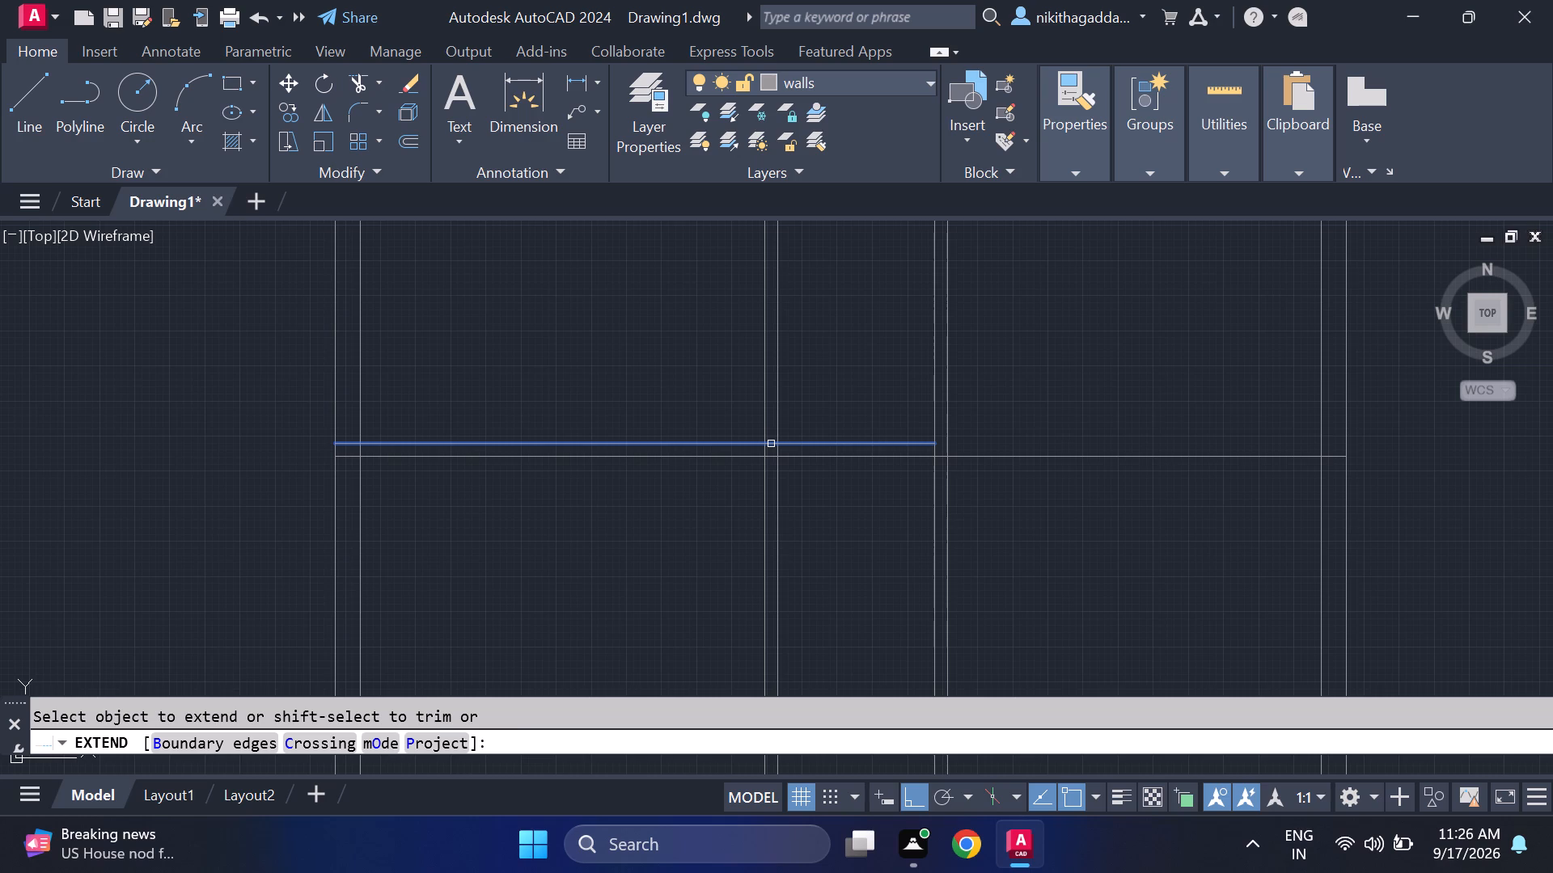
{"action": "left_click", "coordinate": [771, 444]}
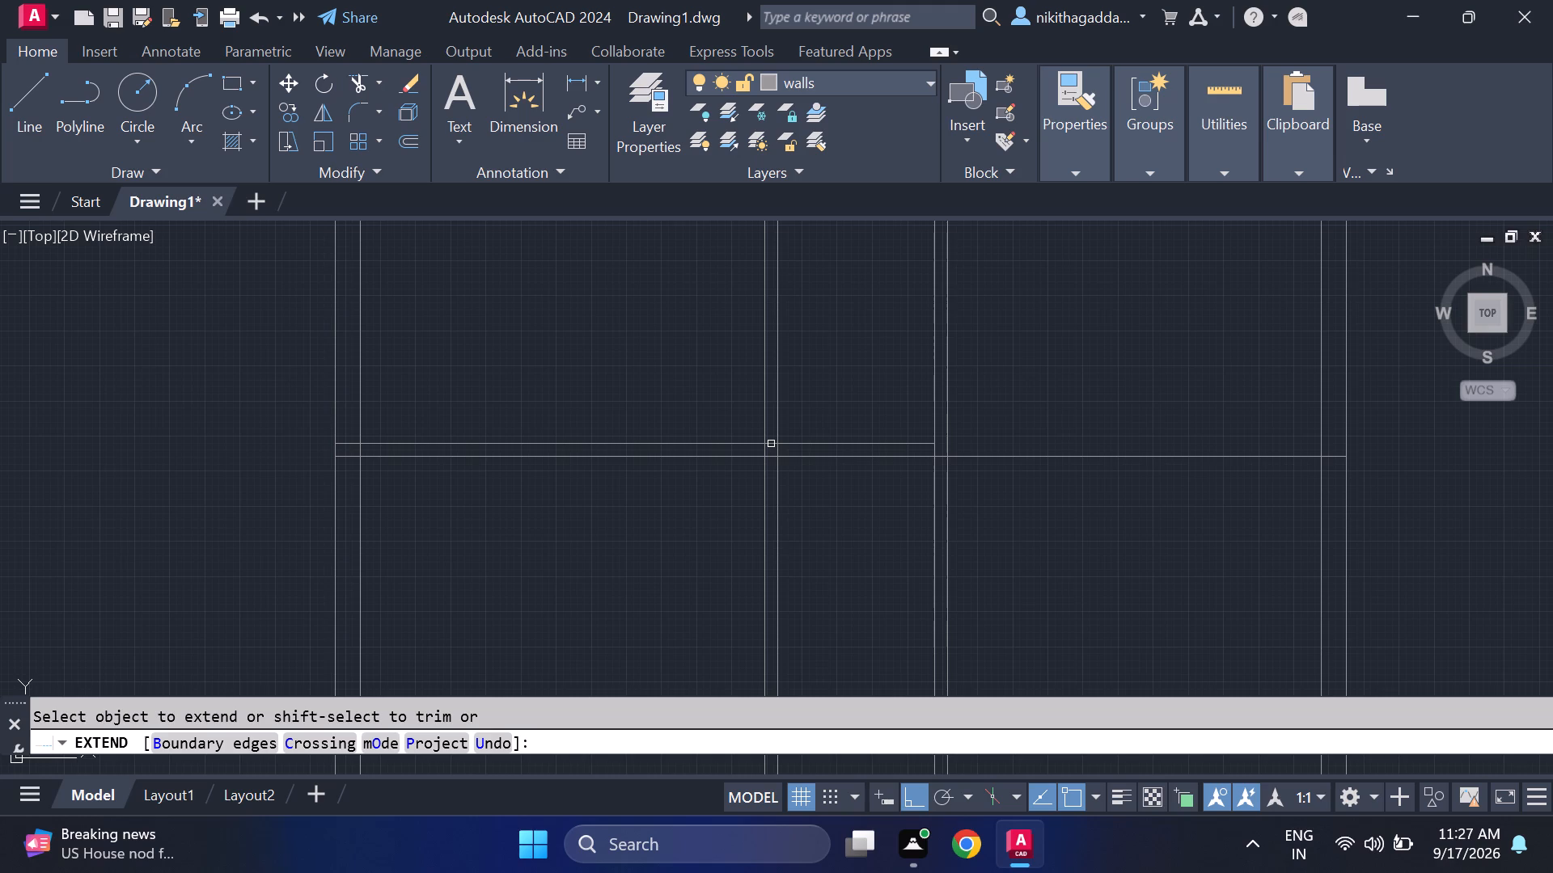
{"action": "scroll", "coordinate": [771, 444], "scroll_direction": "down", "scroll_amount": 4}
{"action": "scroll", "coordinate": [771, 443], "scroll_direction": "up", "scroll_amount": 1}
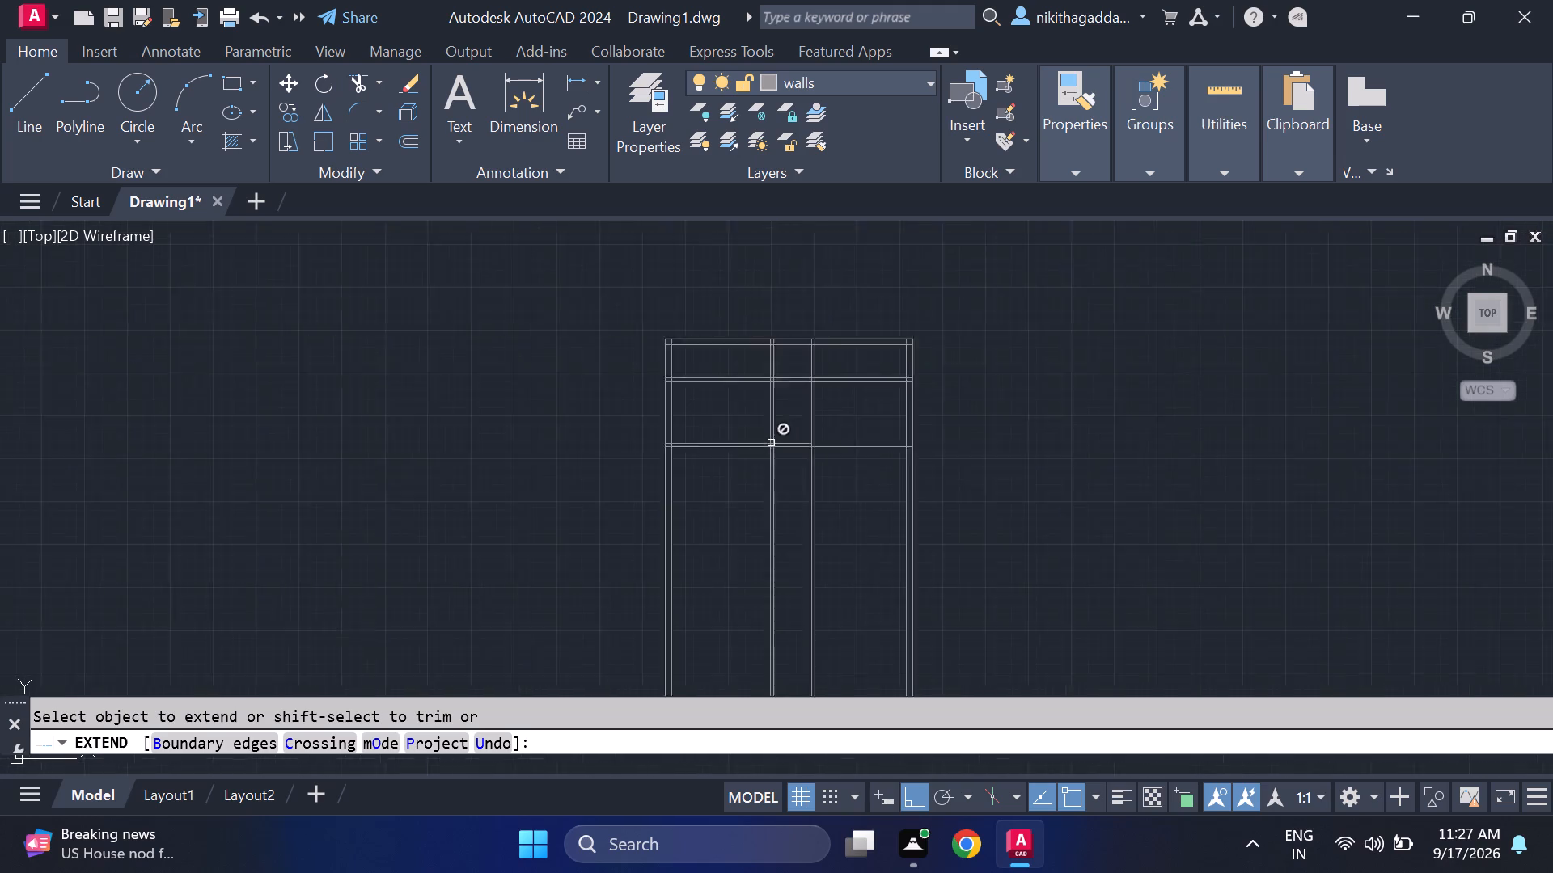
{"action": "scroll", "coordinate": [771, 443], "scroll_direction": "up", "scroll_amount": 3}
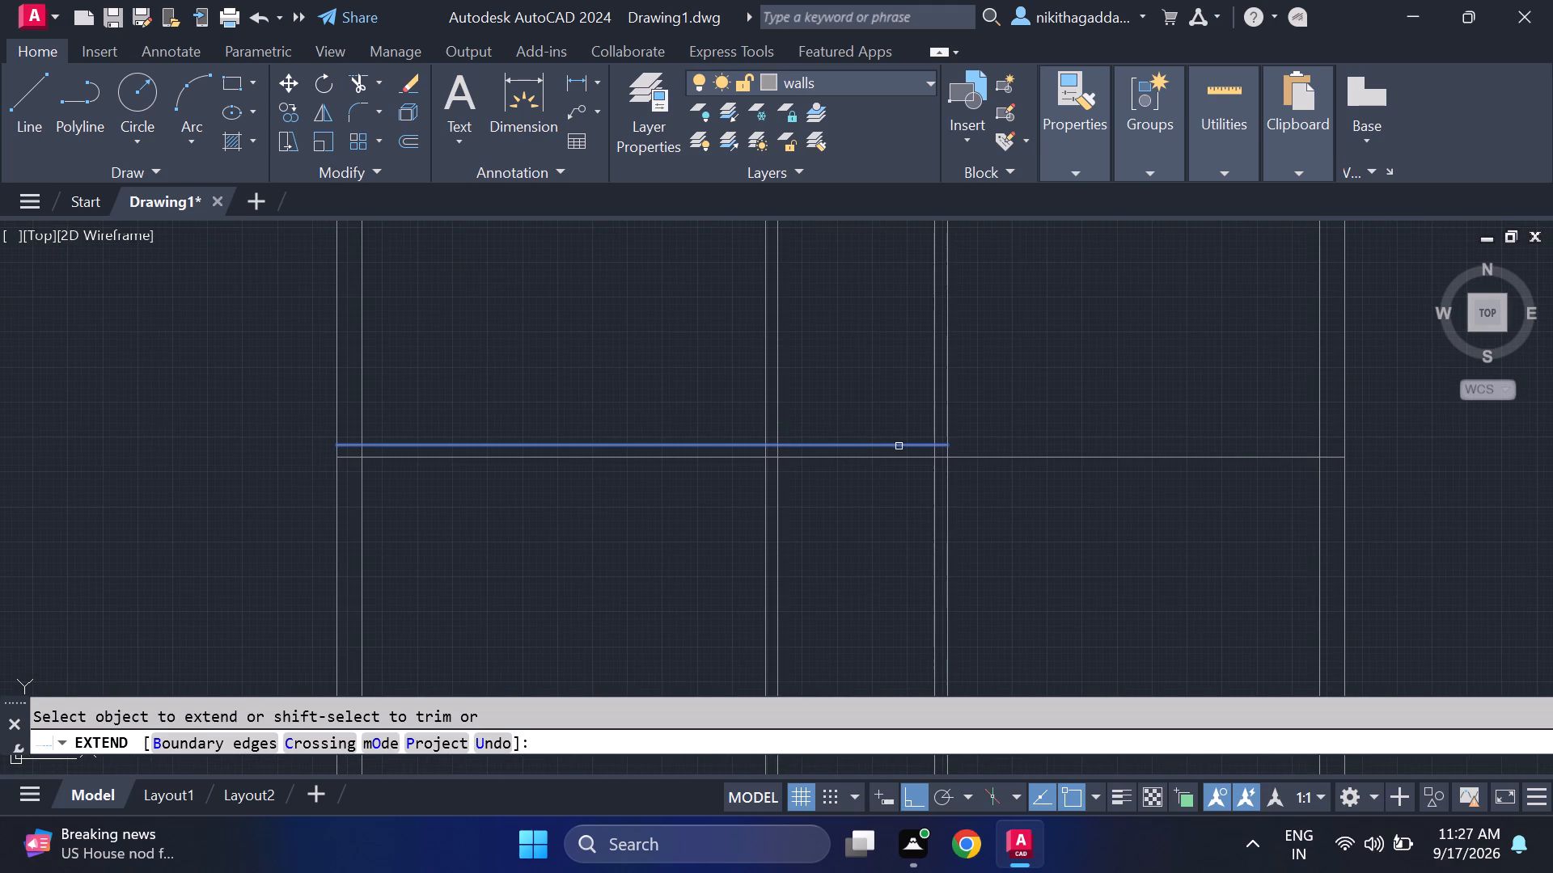
{"action": "left_click", "coordinate": [913, 441]}
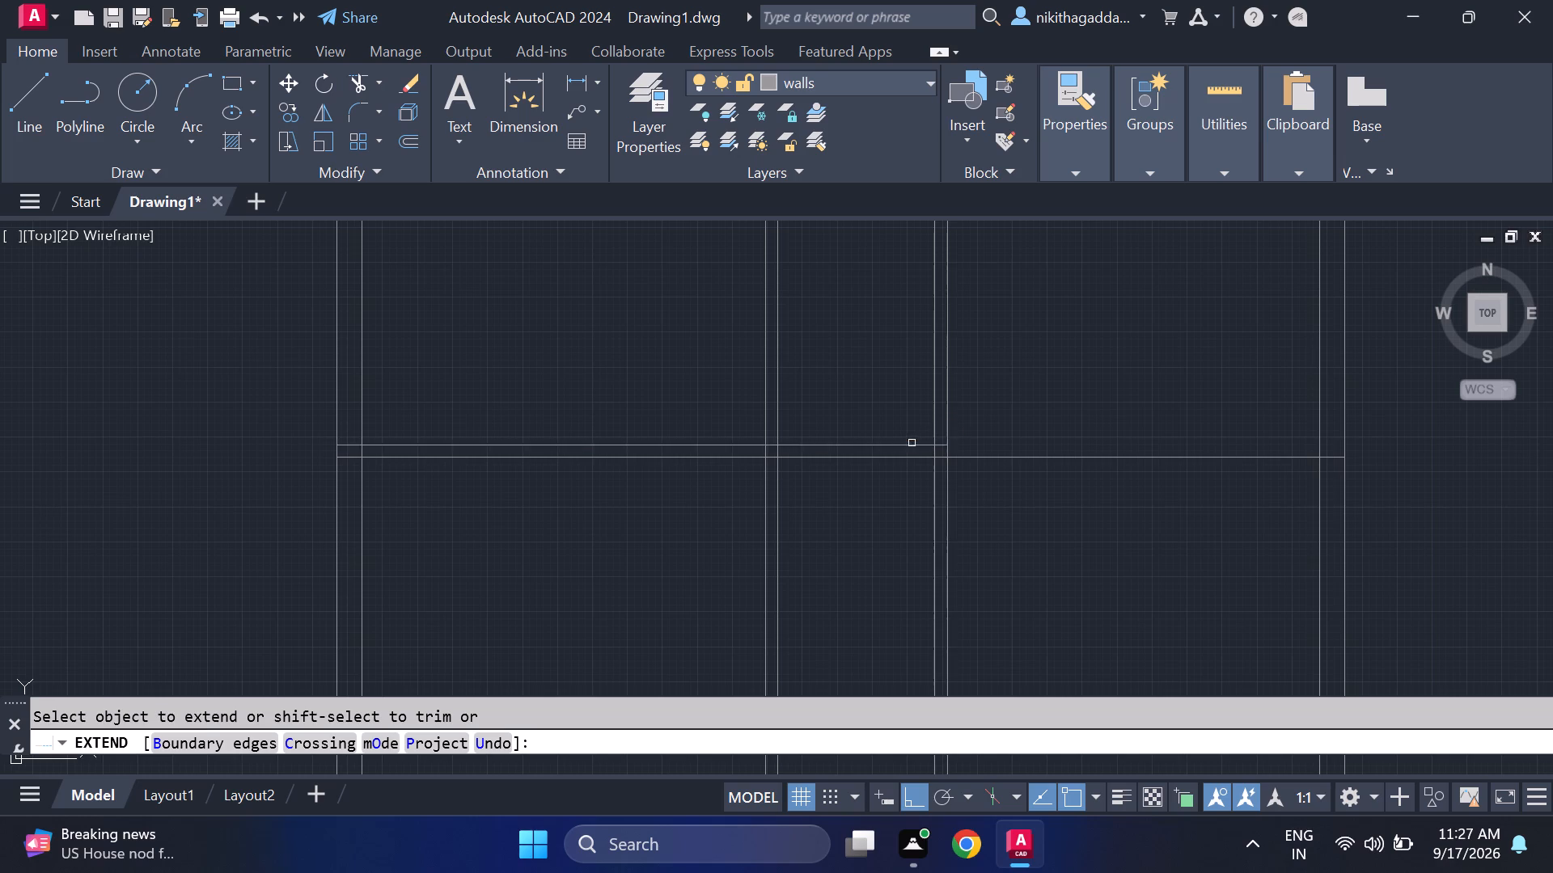
{"action": "left_click", "coordinate": [921, 446]}
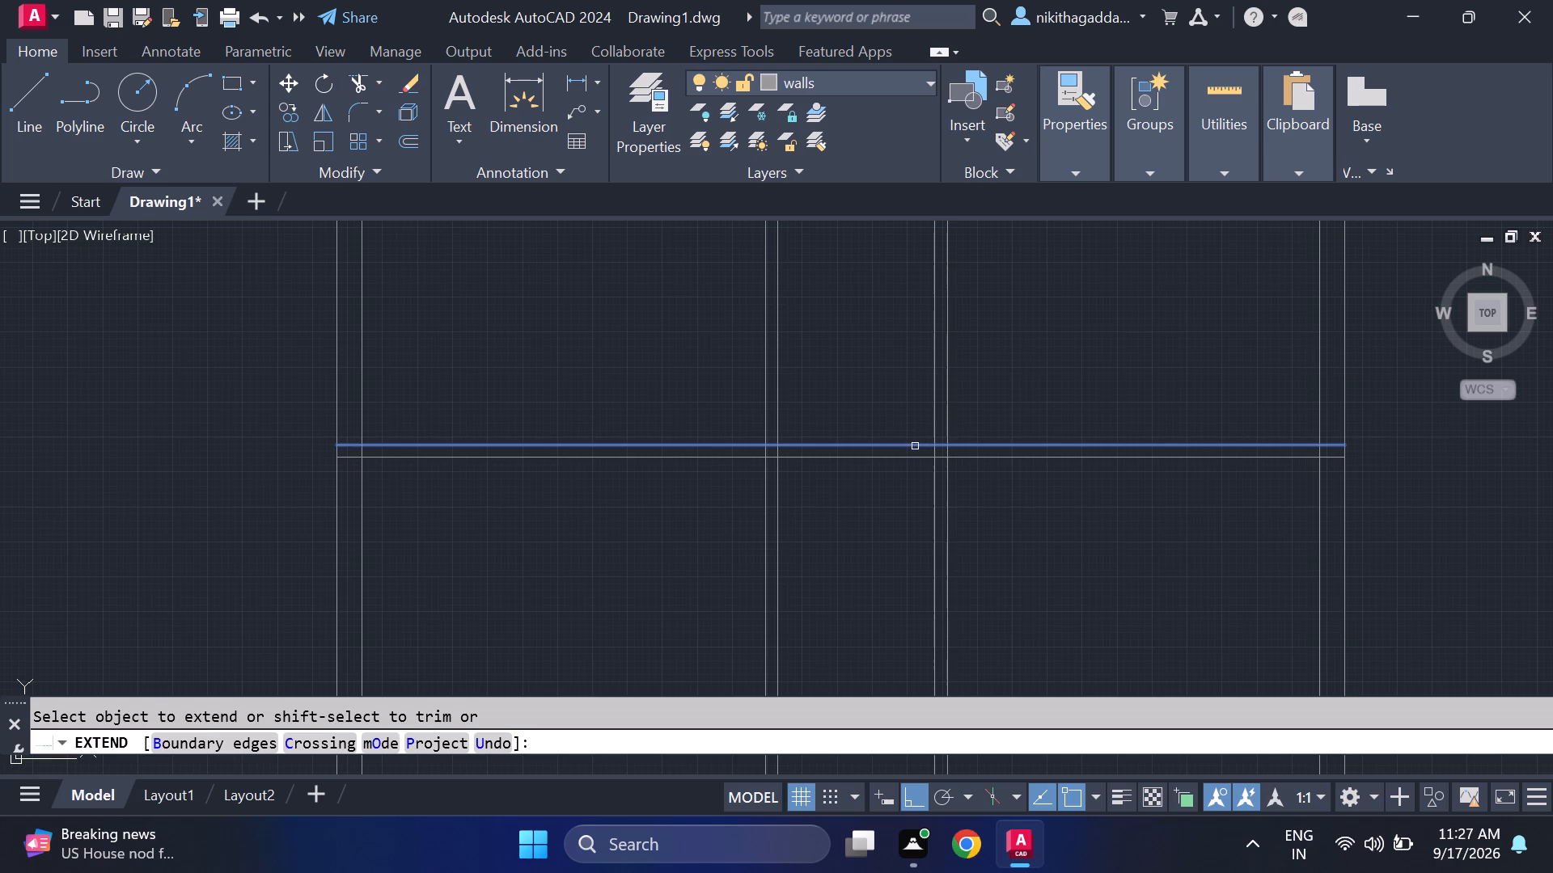
{"action": "scroll", "coordinate": [907, 462], "scroll_direction": "down", "scroll_amount": 3}
{"action": "key", "text": "Escape"}
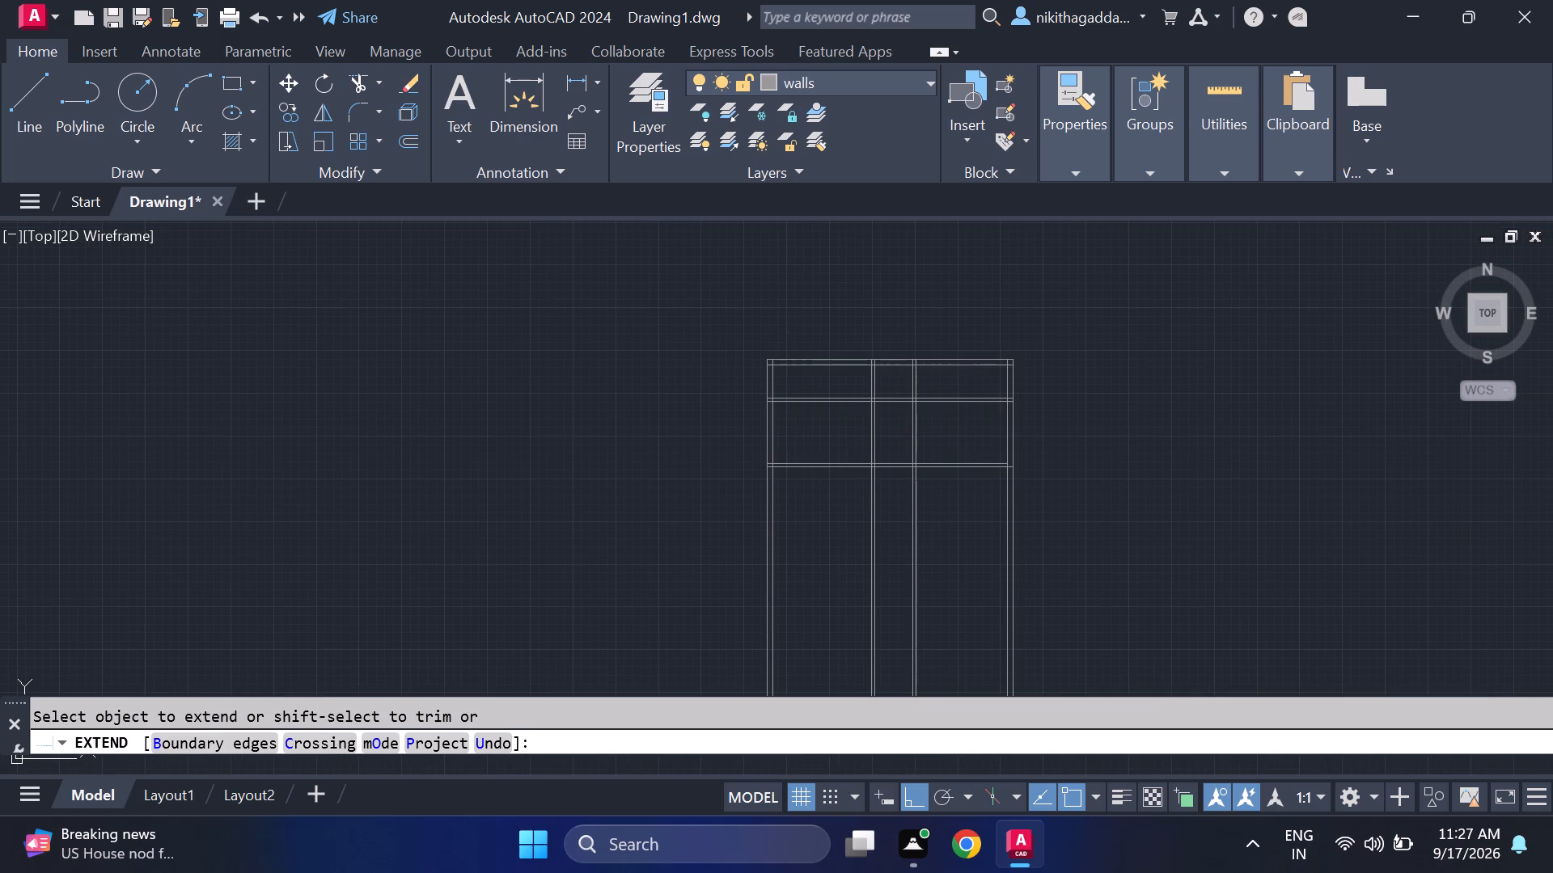
Trim the upper horizontal partition out of the side rooms and outer walls, leaving only the part between the two vertical partitions.
{"action": "type", "text": "tr"}
{"action": "key", "text": "Return"}
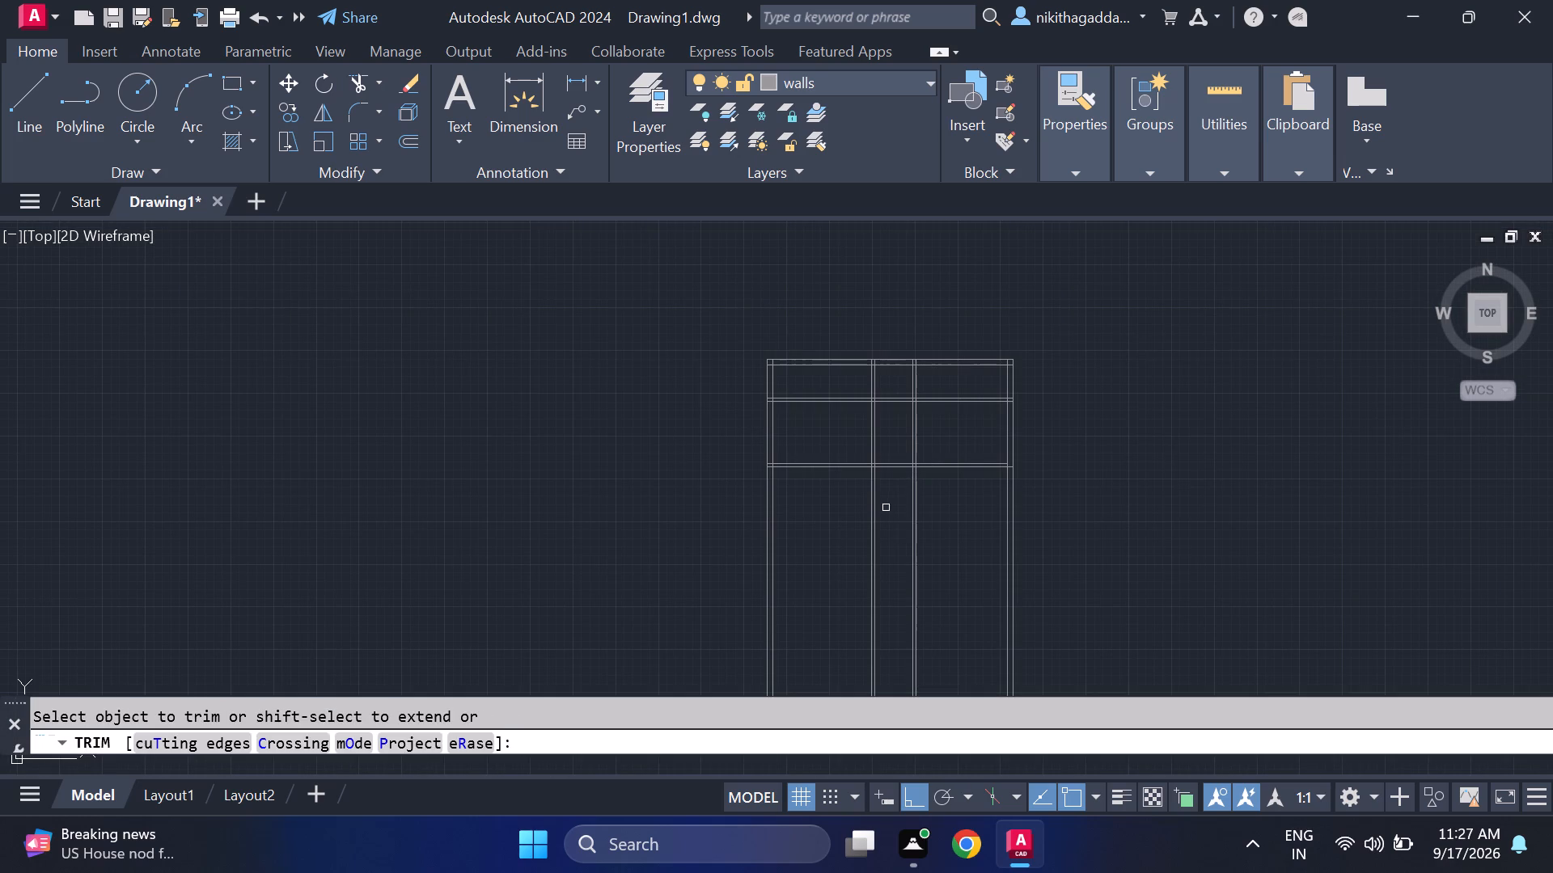
{"action": "scroll", "coordinate": [814, 430], "scroll_direction": "up", "scroll_amount": 2}
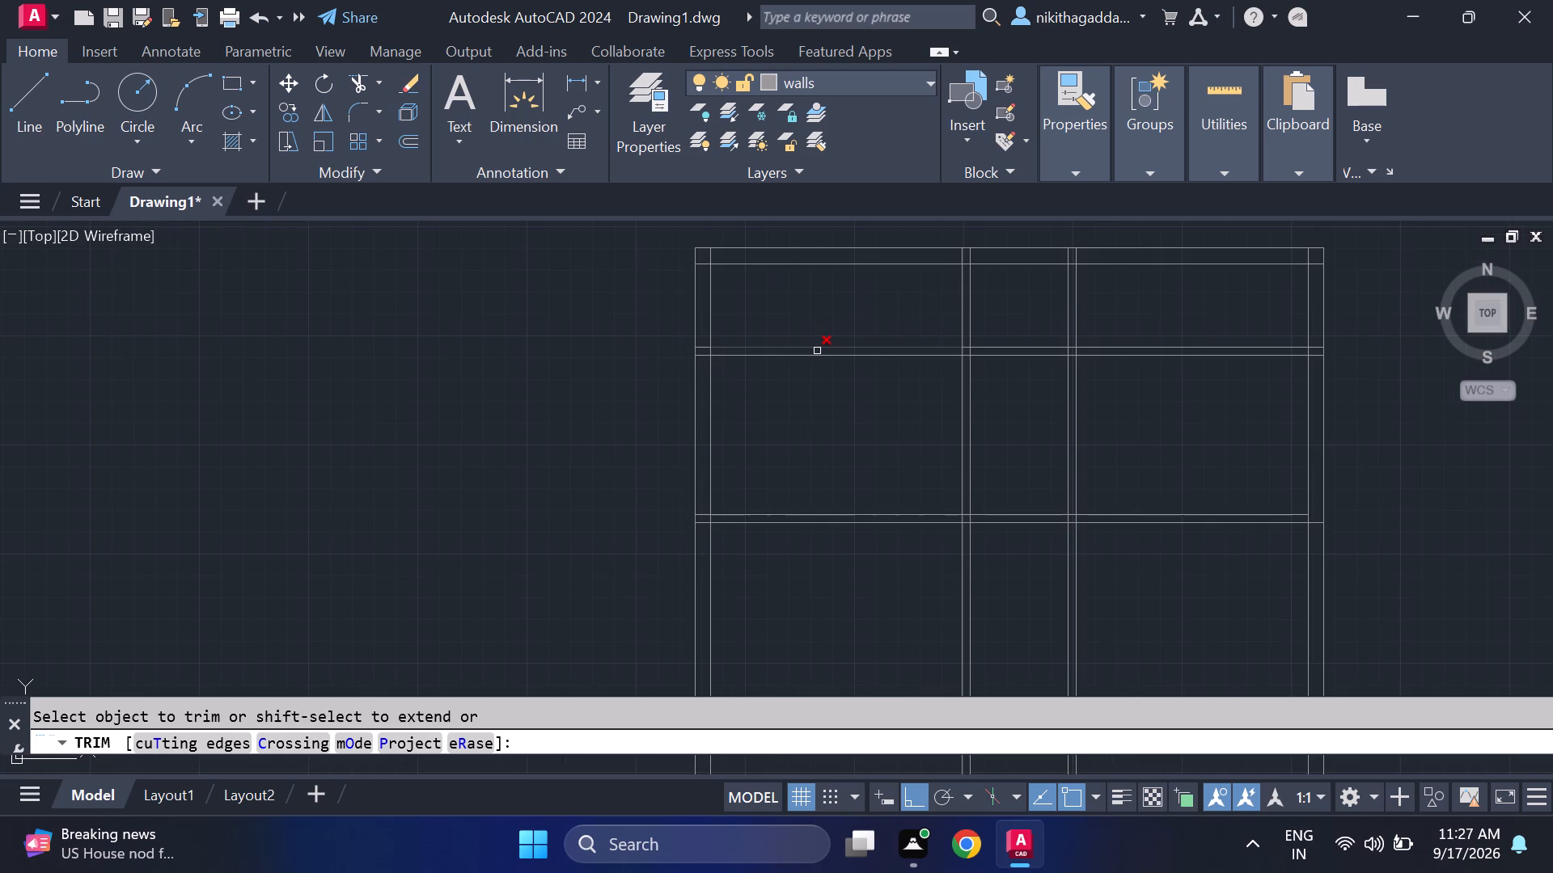
{"action": "left_click_drag", "start_coordinate": [820, 328], "coordinate": [810, 441]}
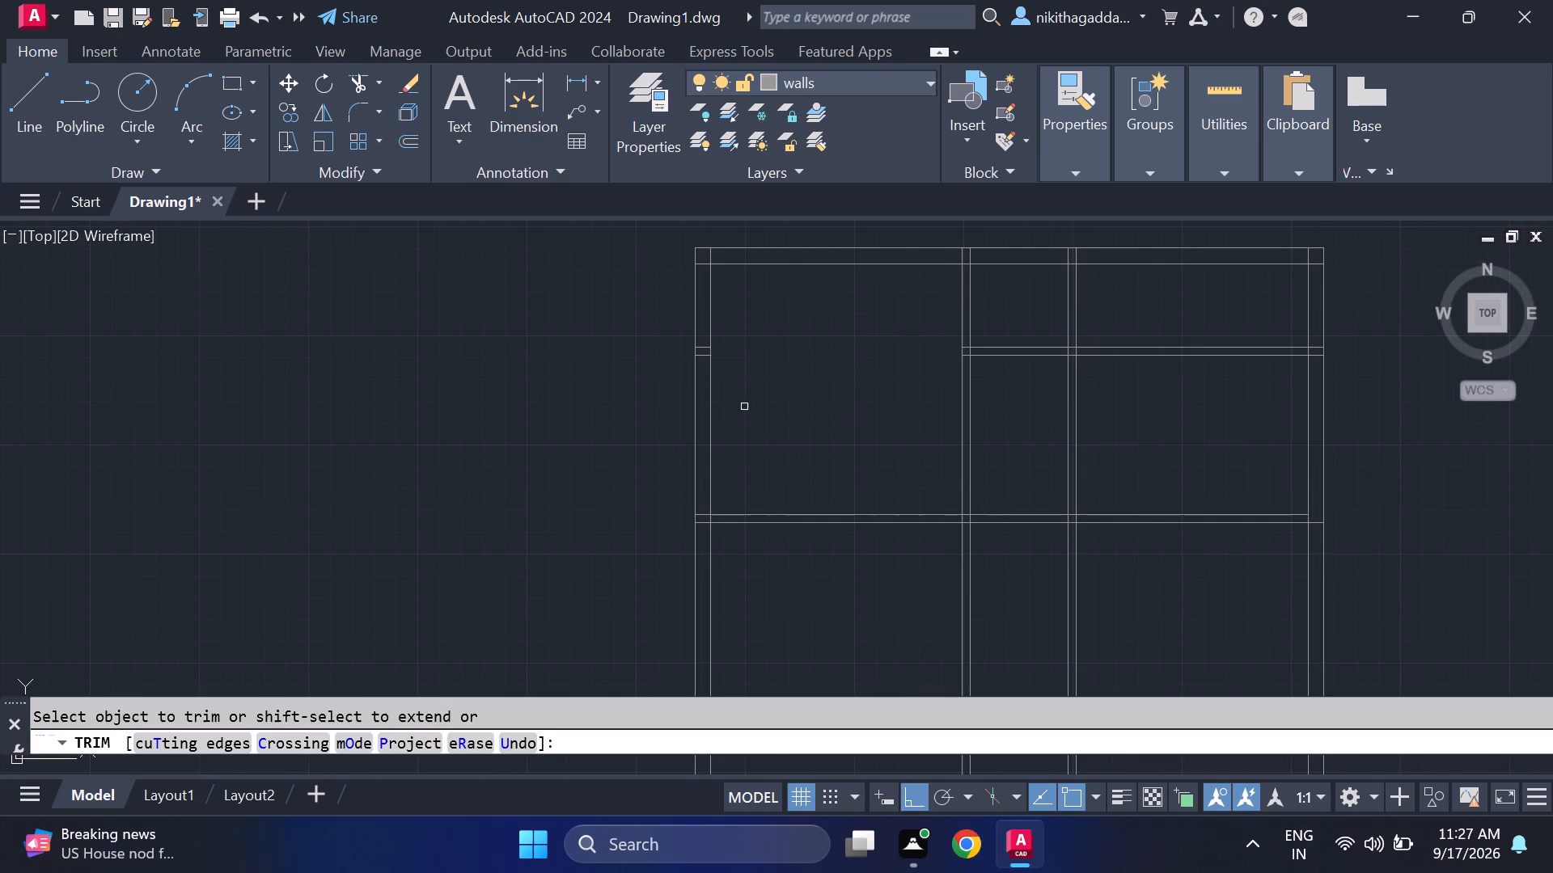
{"action": "scroll", "coordinate": [712, 348], "scroll_direction": "up", "scroll_amount": 2}
{"action": "left_click_drag", "start_coordinate": [690, 342], "coordinate": [679, 396]}
{"action": "scroll", "coordinate": [925, 373], "scroll_direction": "down", "scroll_amount": 3}
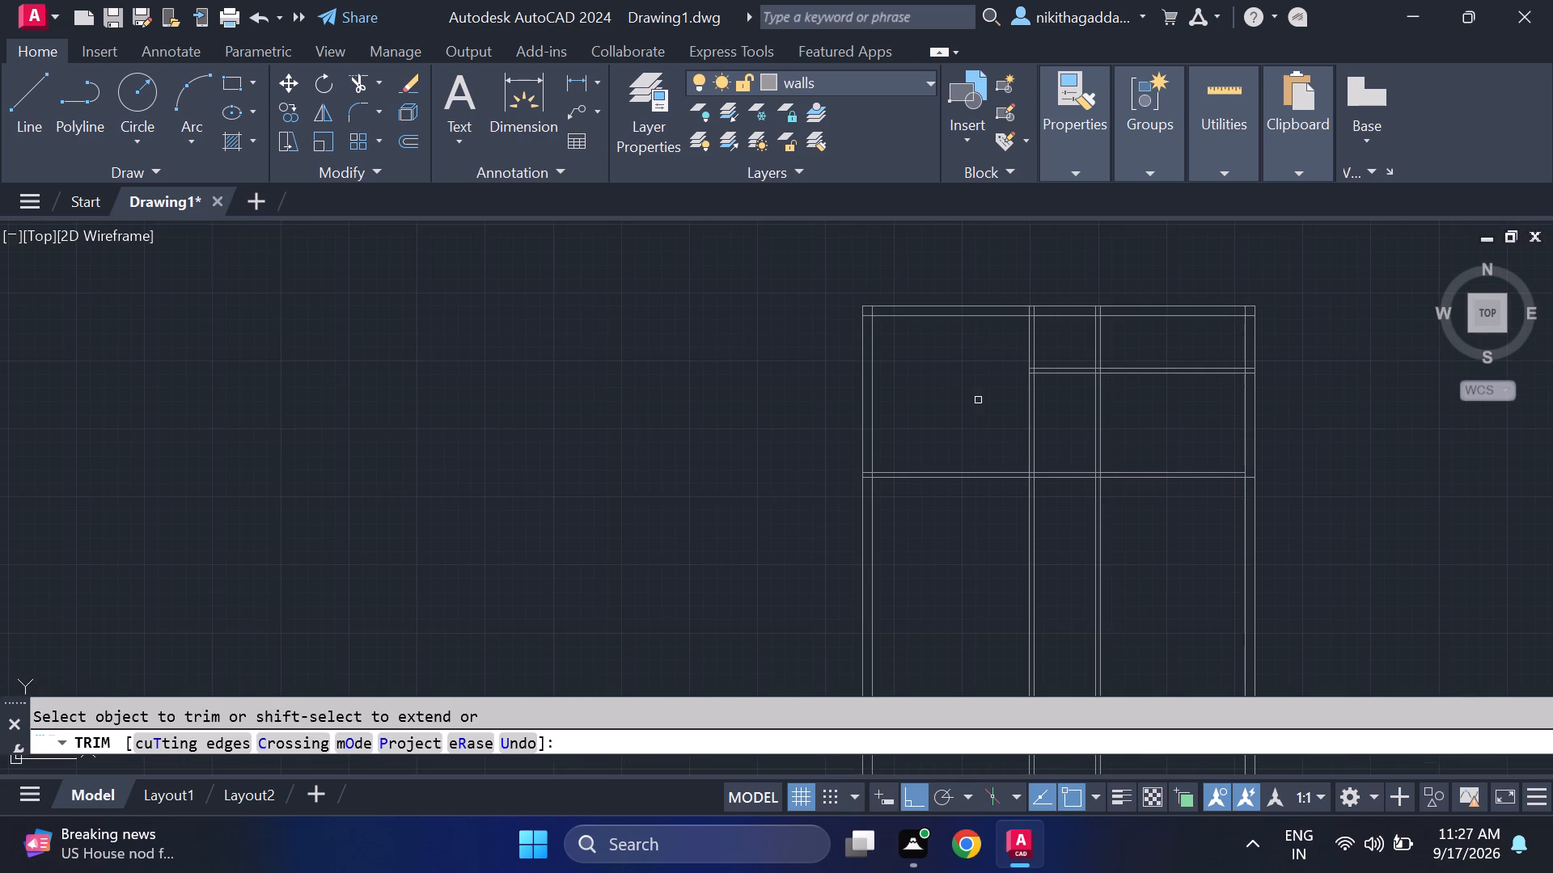
{"action": "middle_click_drag", "start_coordinate": [1060, 421], "coordinate": [899, 449]}
{"action": "left_click_drag", "start_coordinate": [1044, 376], "coordinate": [1028, 441]}
{"action": "scroll", "coordinate": [1078, 398], "scroll_direction": "up", "scroll_amount": 3}
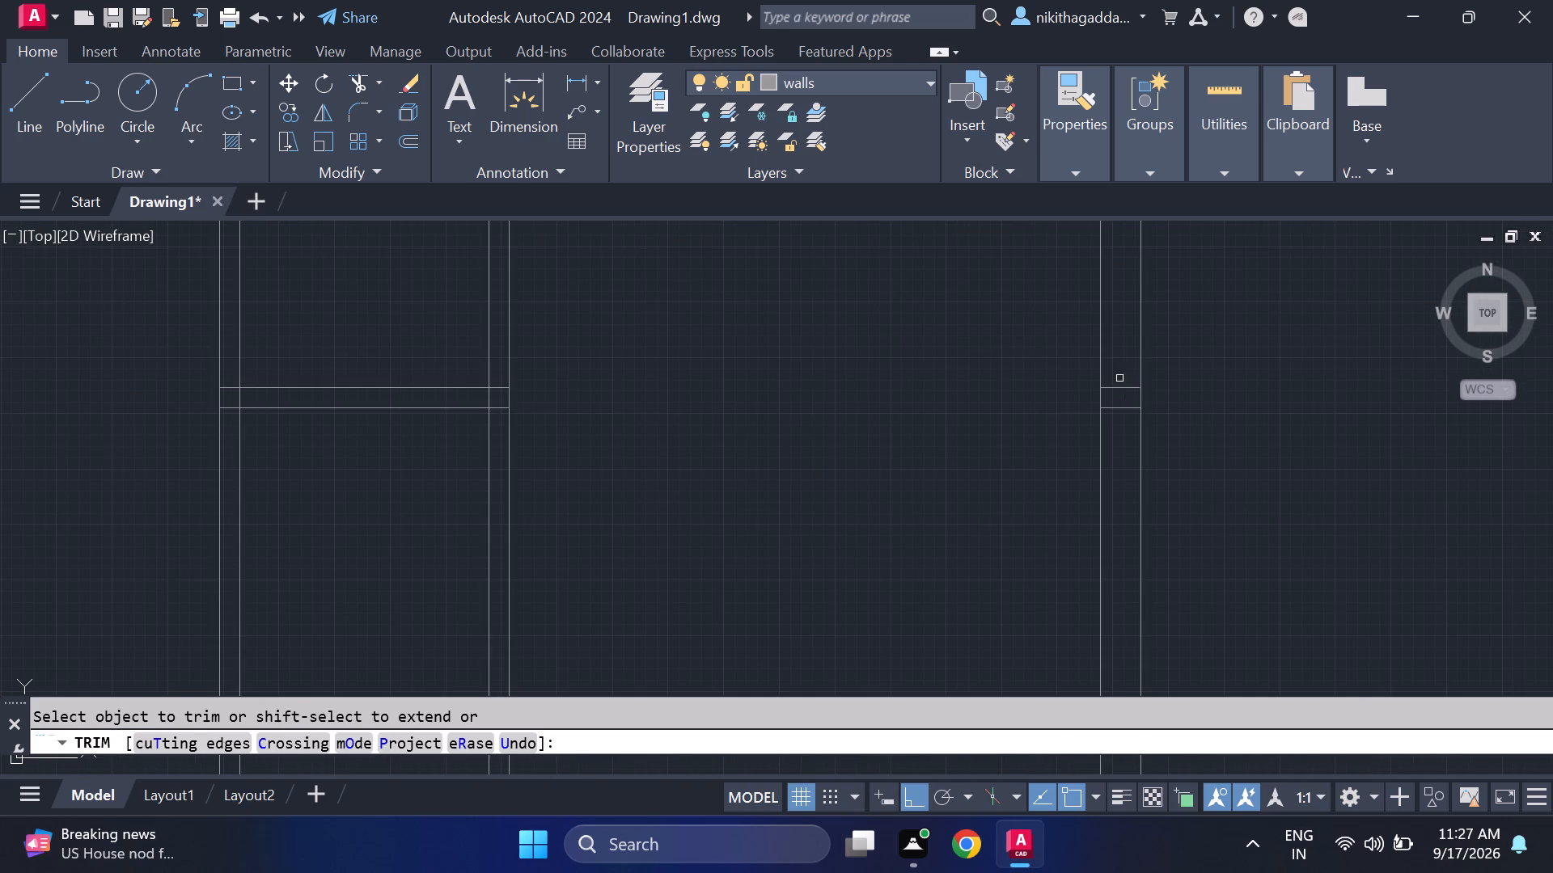
{"action": "left_click_drag", "start_coordinate": [1119, 377], "coordinate": [1128, 442]}
{"action": "scroll", "coordinate": [938, 501], "scroll_direction": "down", "scroll_amount": 4}
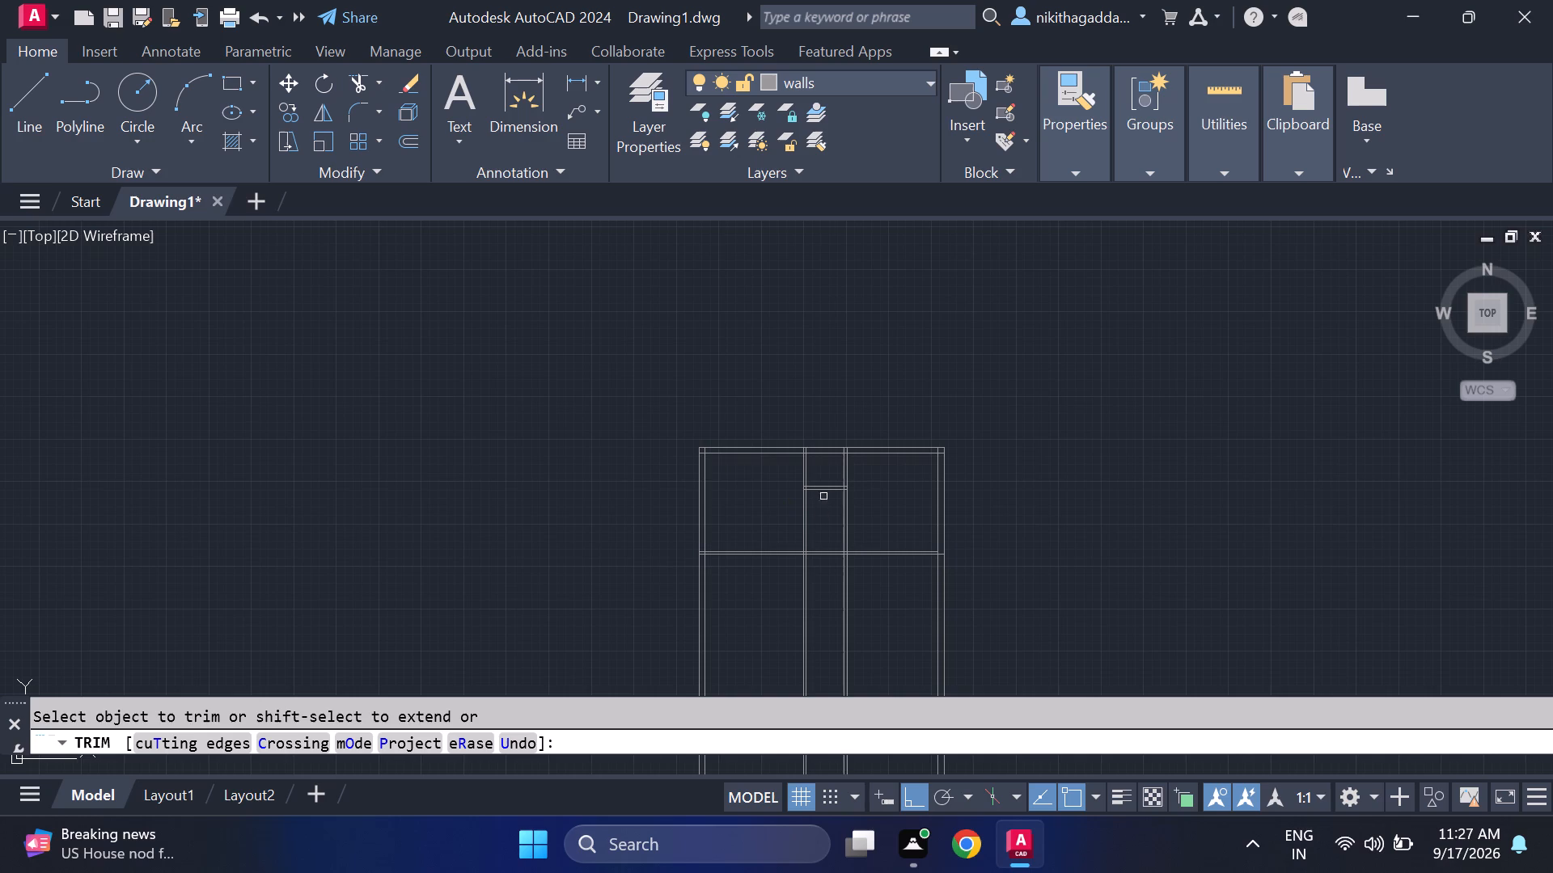
Trim the overlapping line pieces where the short upper horizontal partition meets the two vertical partitions.
{"action": "scroll", "coordinate": [822, 476], "scroll_direction": "up", "scroll_amount": 5}
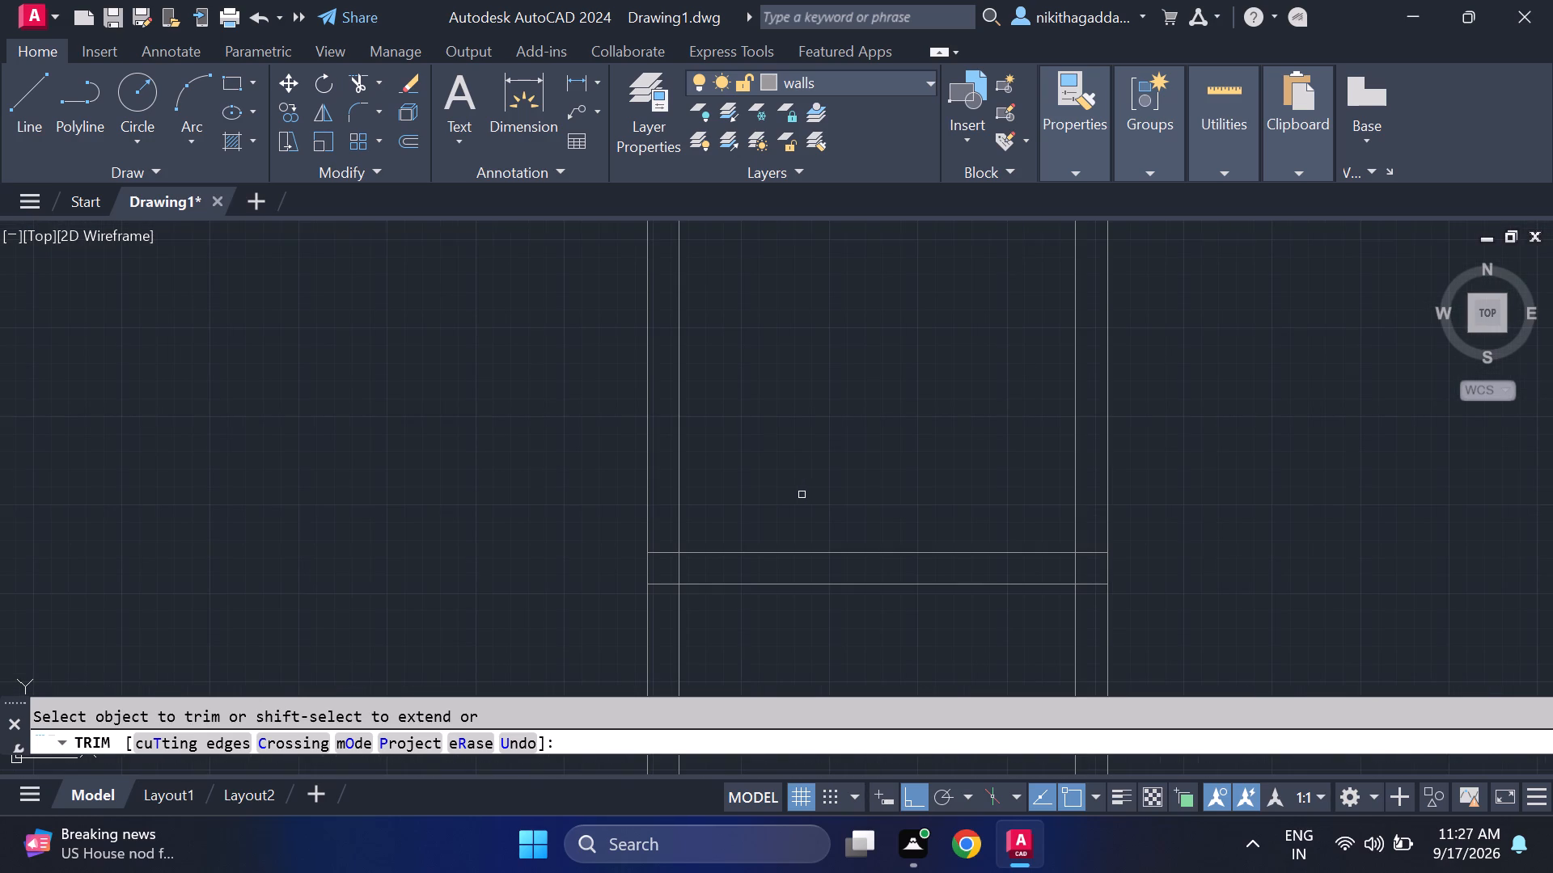
{"action": "left_click", "coordinate": [679, 574]}
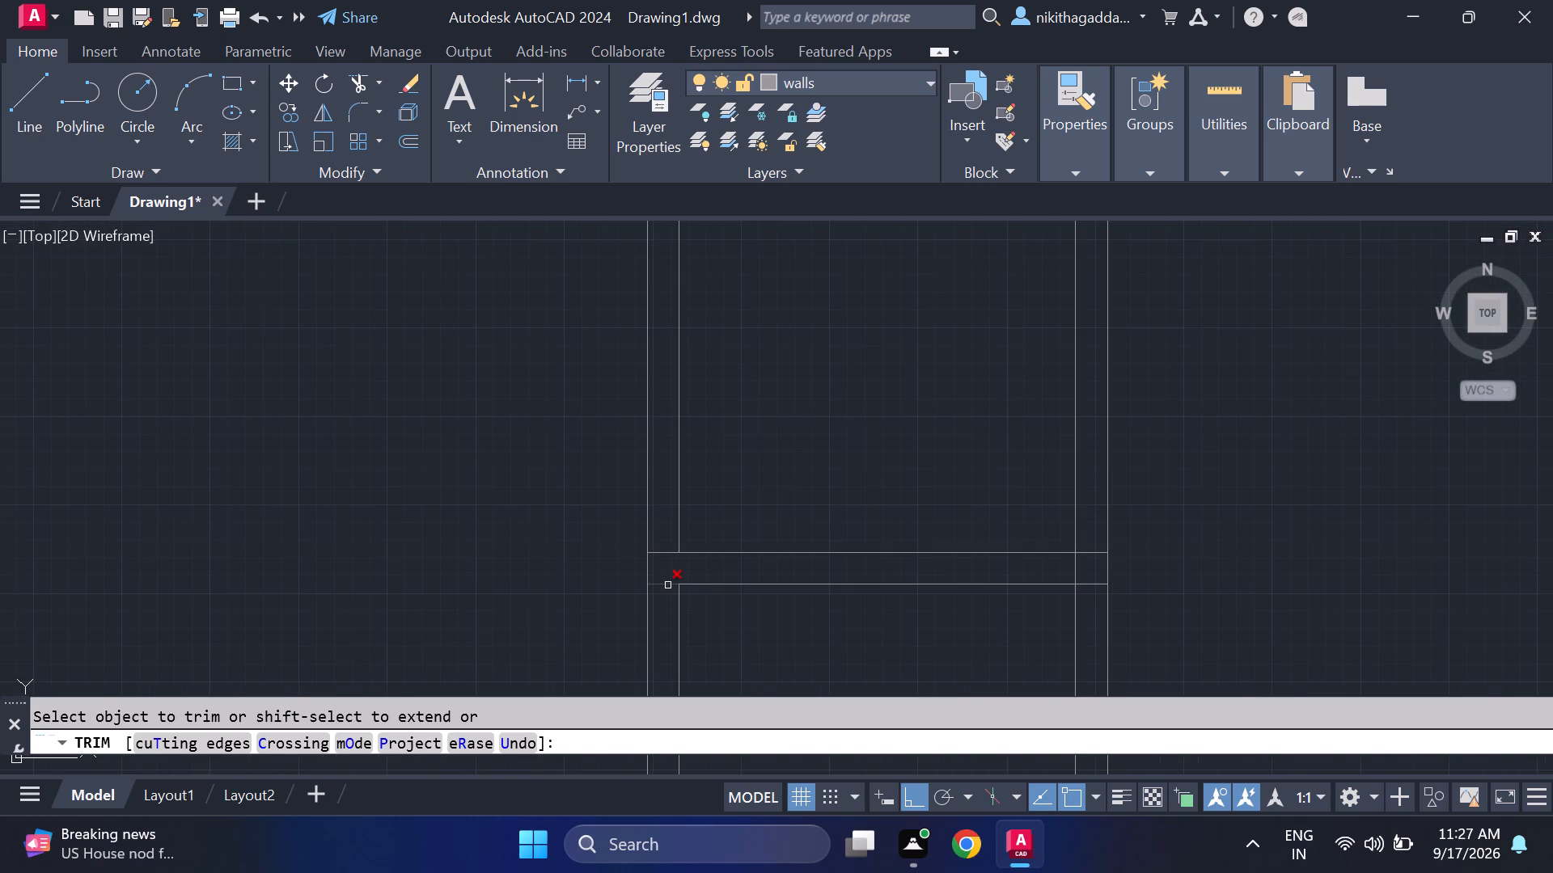
{"action": "left_click", "coordinate": [667, 585]}
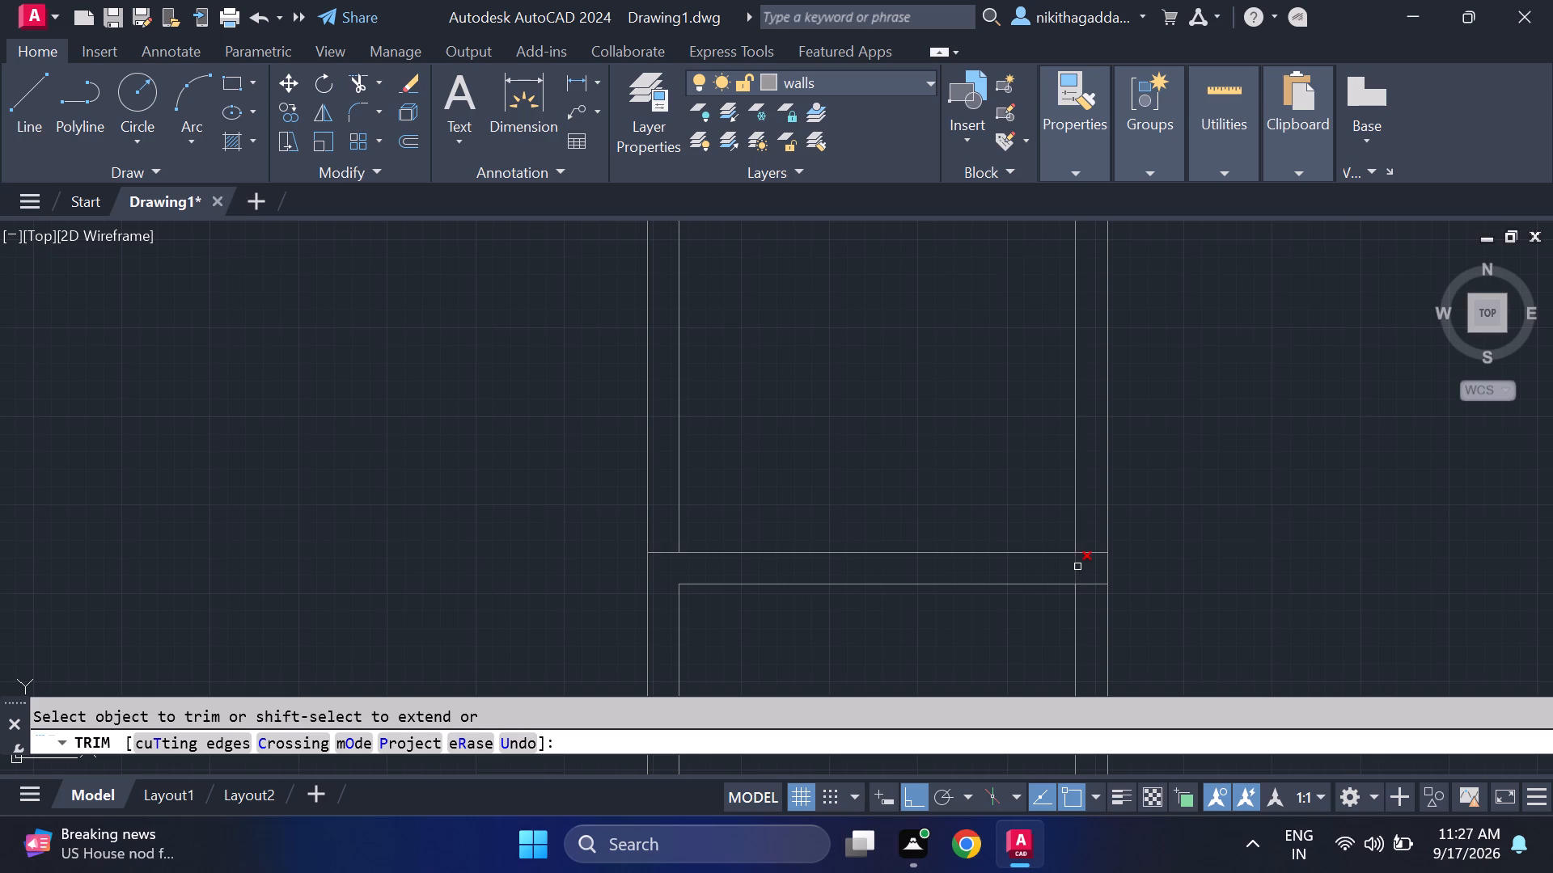
{"action": "left_click", "coordinate": [1077, 567]}
{"action": "left_click", "coordinate": [1096, 583]}
{"action": "scroll", "coordinate": [1090, 574], "scroll_direction": "down", "scroll_amount": 3}
{"action": "scroll", "coordinate": [1041, 564], "scroll_direction": "up", "scroll_amount": 3}
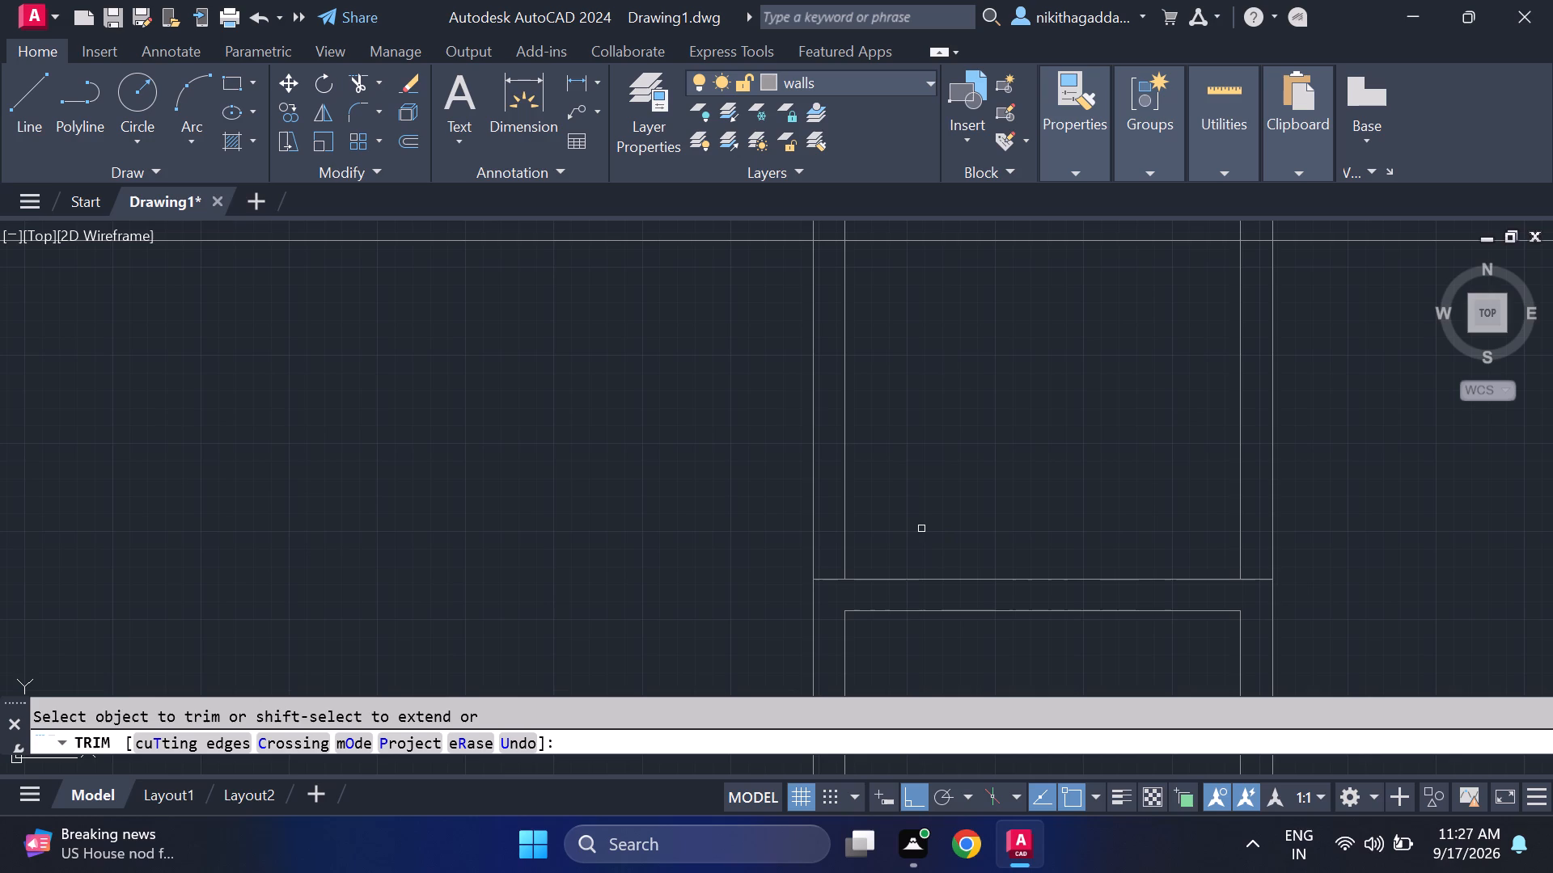
{"action": "key", "text": "Escape"}
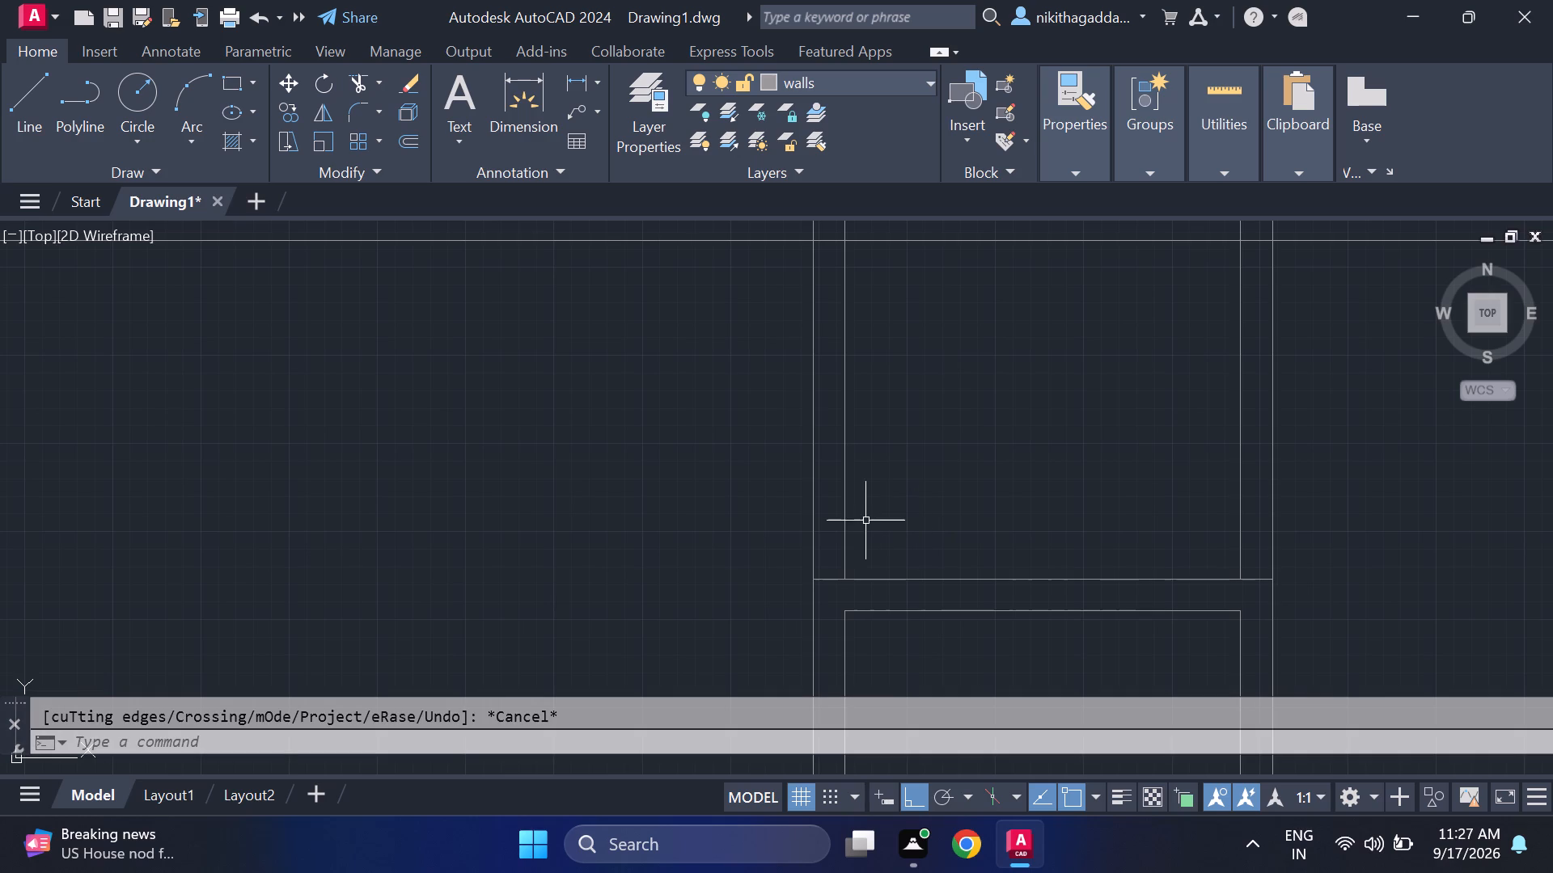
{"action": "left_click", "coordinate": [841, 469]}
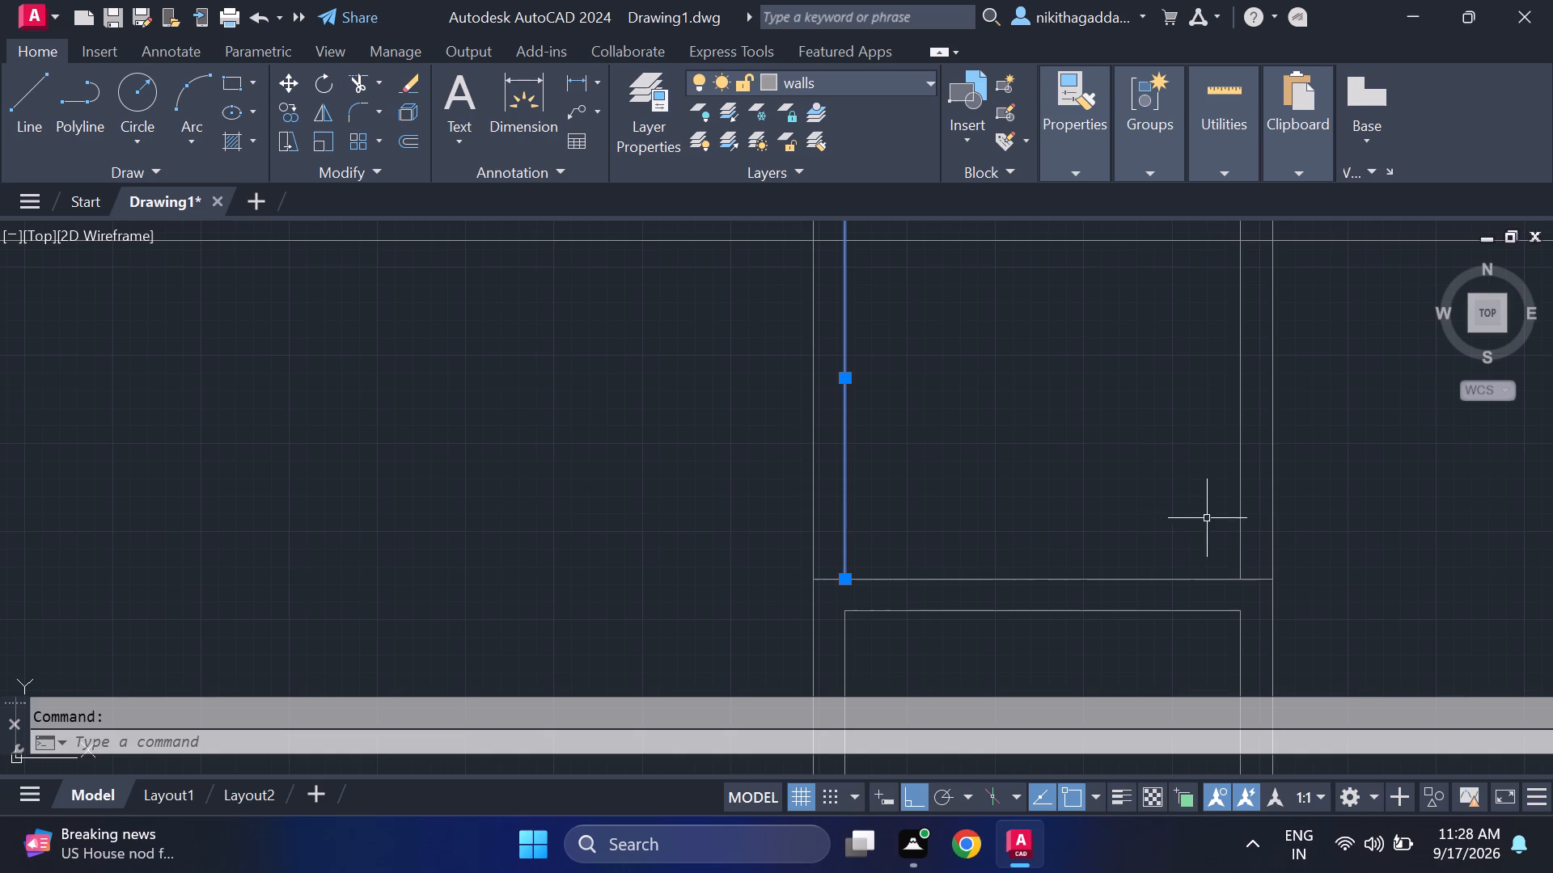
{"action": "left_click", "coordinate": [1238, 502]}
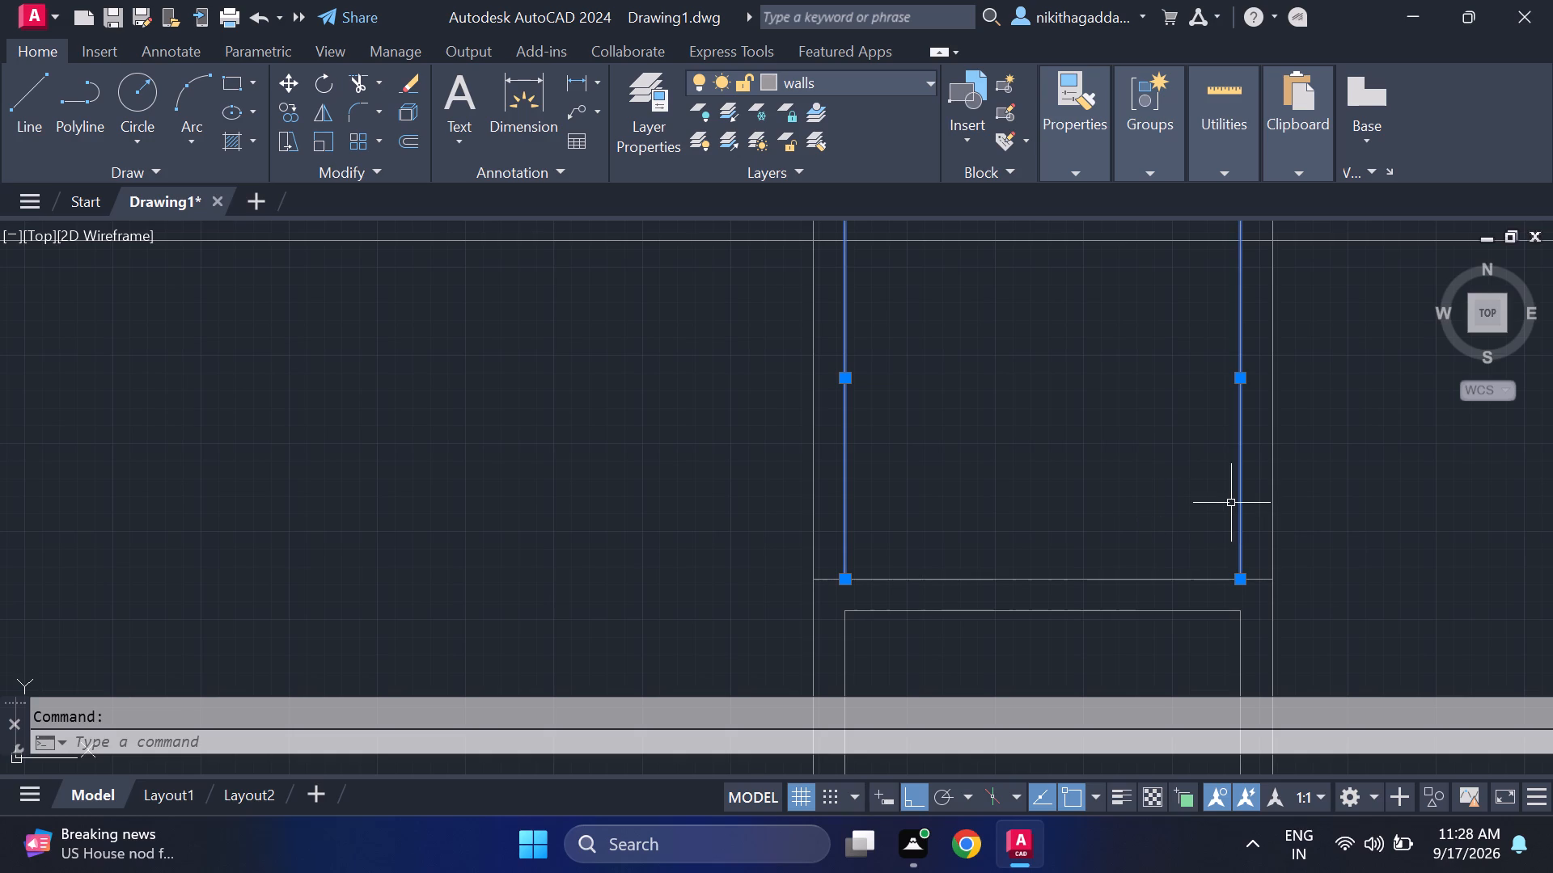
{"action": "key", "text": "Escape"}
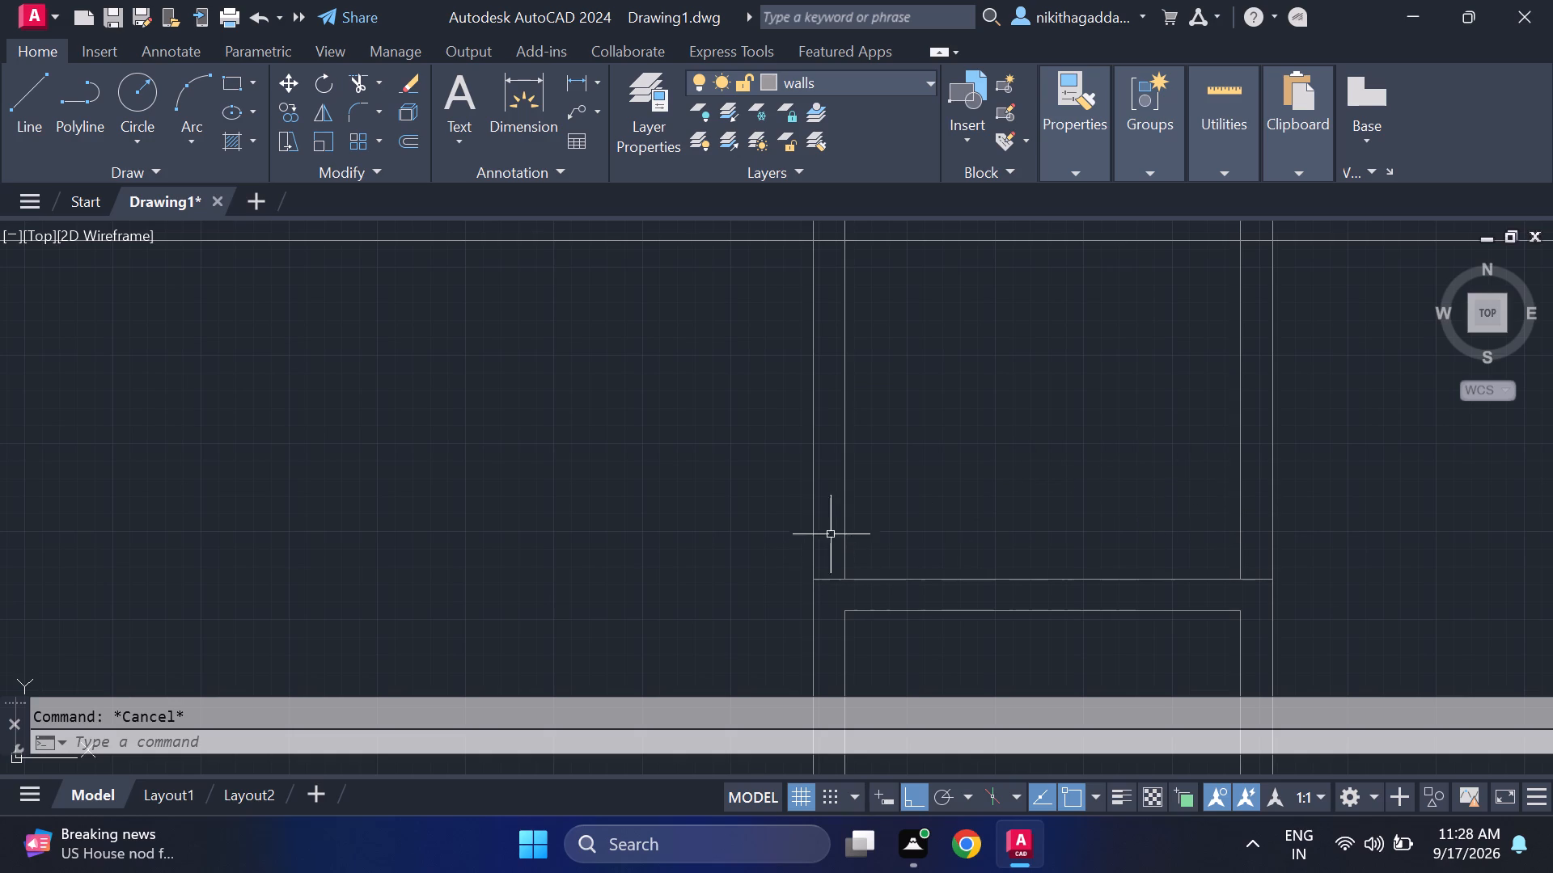
Move the inner line of the left vertical partition, above the short horizontal partition, slightly left toward its outer line.
{"action": "left_click", "coordinate": [845, 520]}
{"action": "key", "text": "m"}
{"action": "key", "text": "Return"}
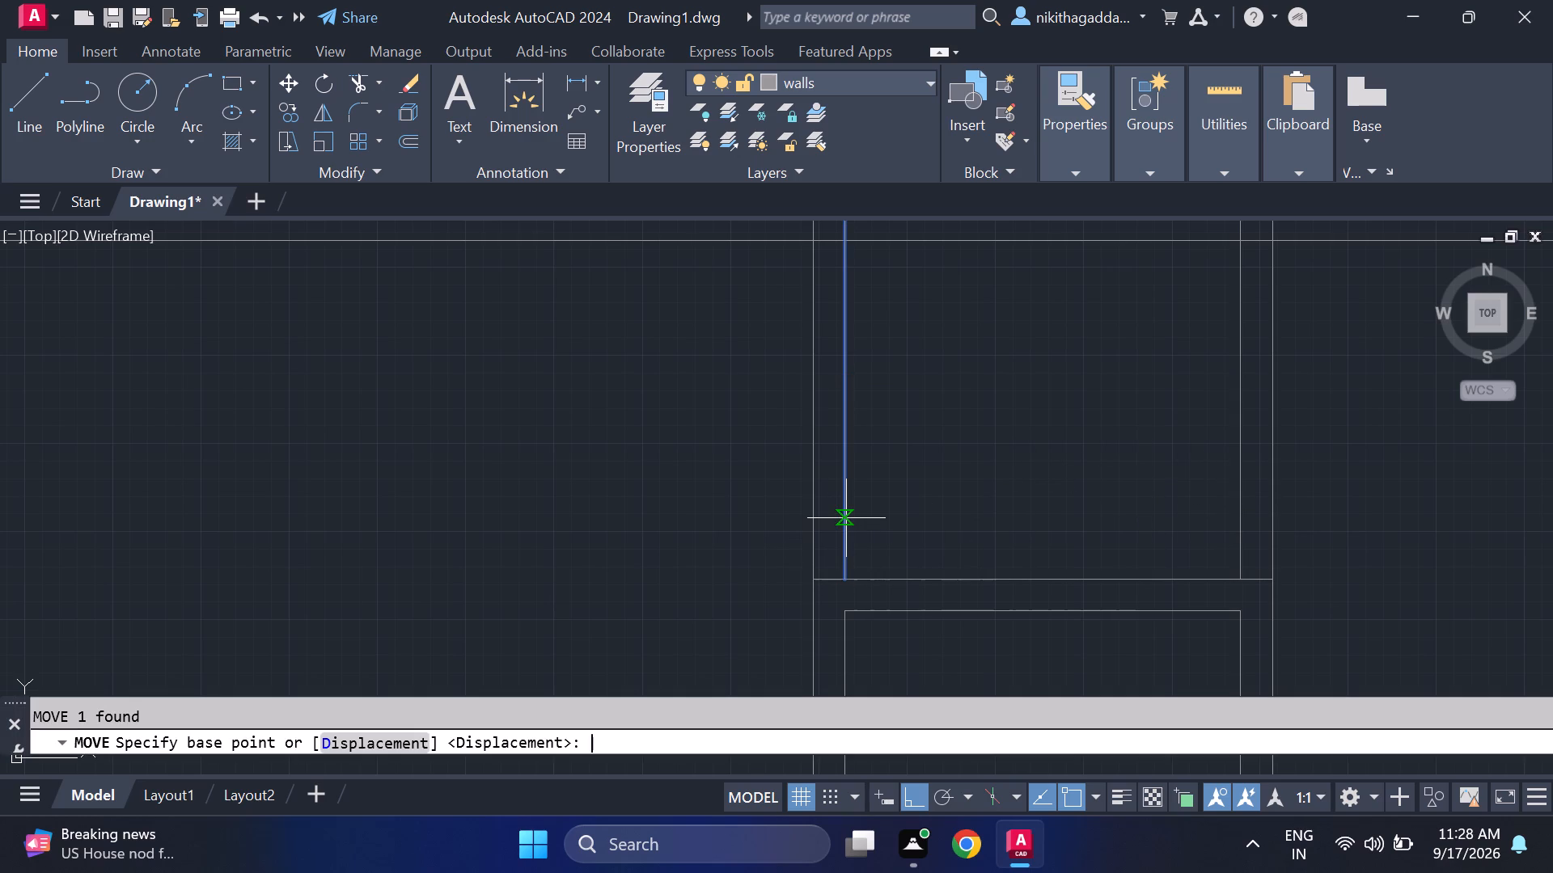
{"action": "left_click", "coordinate": [850, 576]}
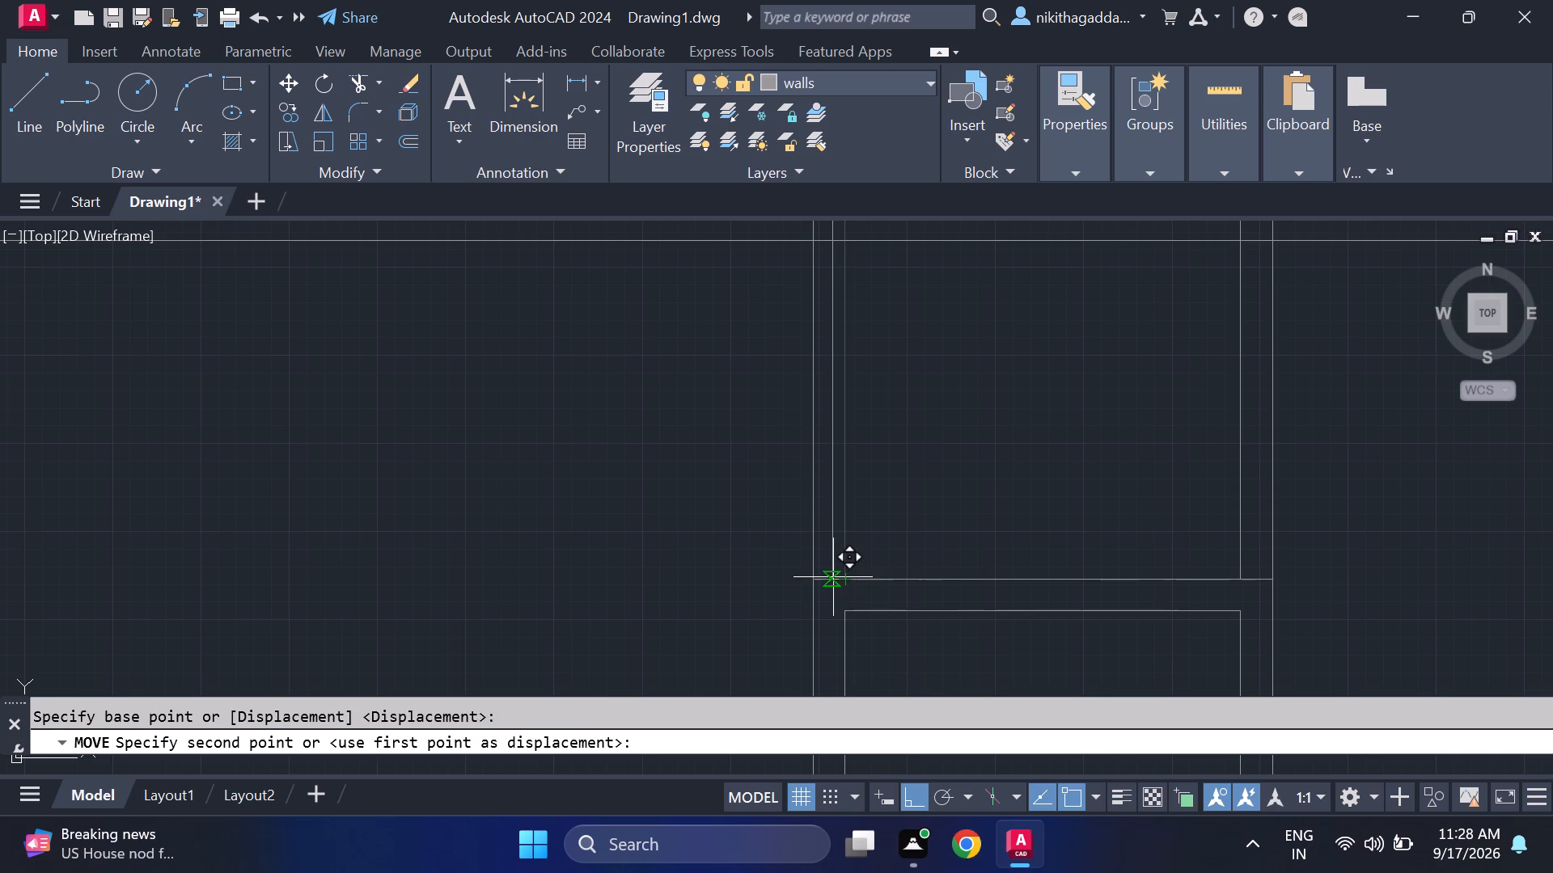
{"action": "left_click", "coordinate": [832, 577]}
Move the inner line of the right vertical partition, above the short horizontal partition, slightly right toward its outer line.
{"action": "left_click_drag", "start_coordinate": [1253, 521], "coordinate": [1195, 537]}
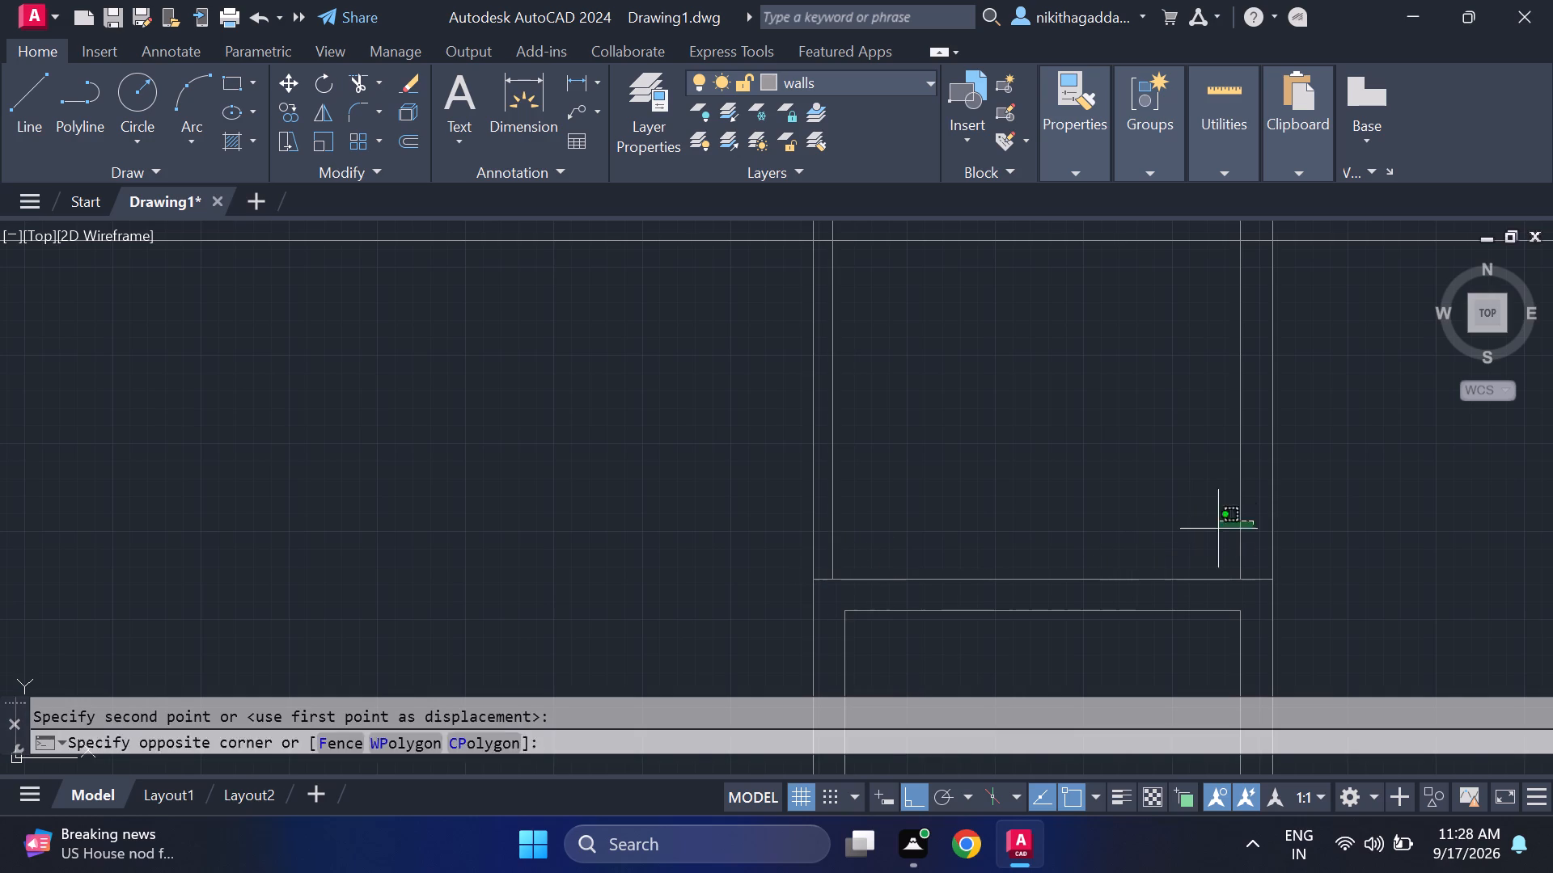
{"action": "left_click_drag", "start_coordinate": [1195, 537], "coordinate": [1198, 535]}
{"action": "left_click", "coordinate": [1175, 547]}
{"action": "key", "text": "m"}
{"action": "key", "text": "Return"}
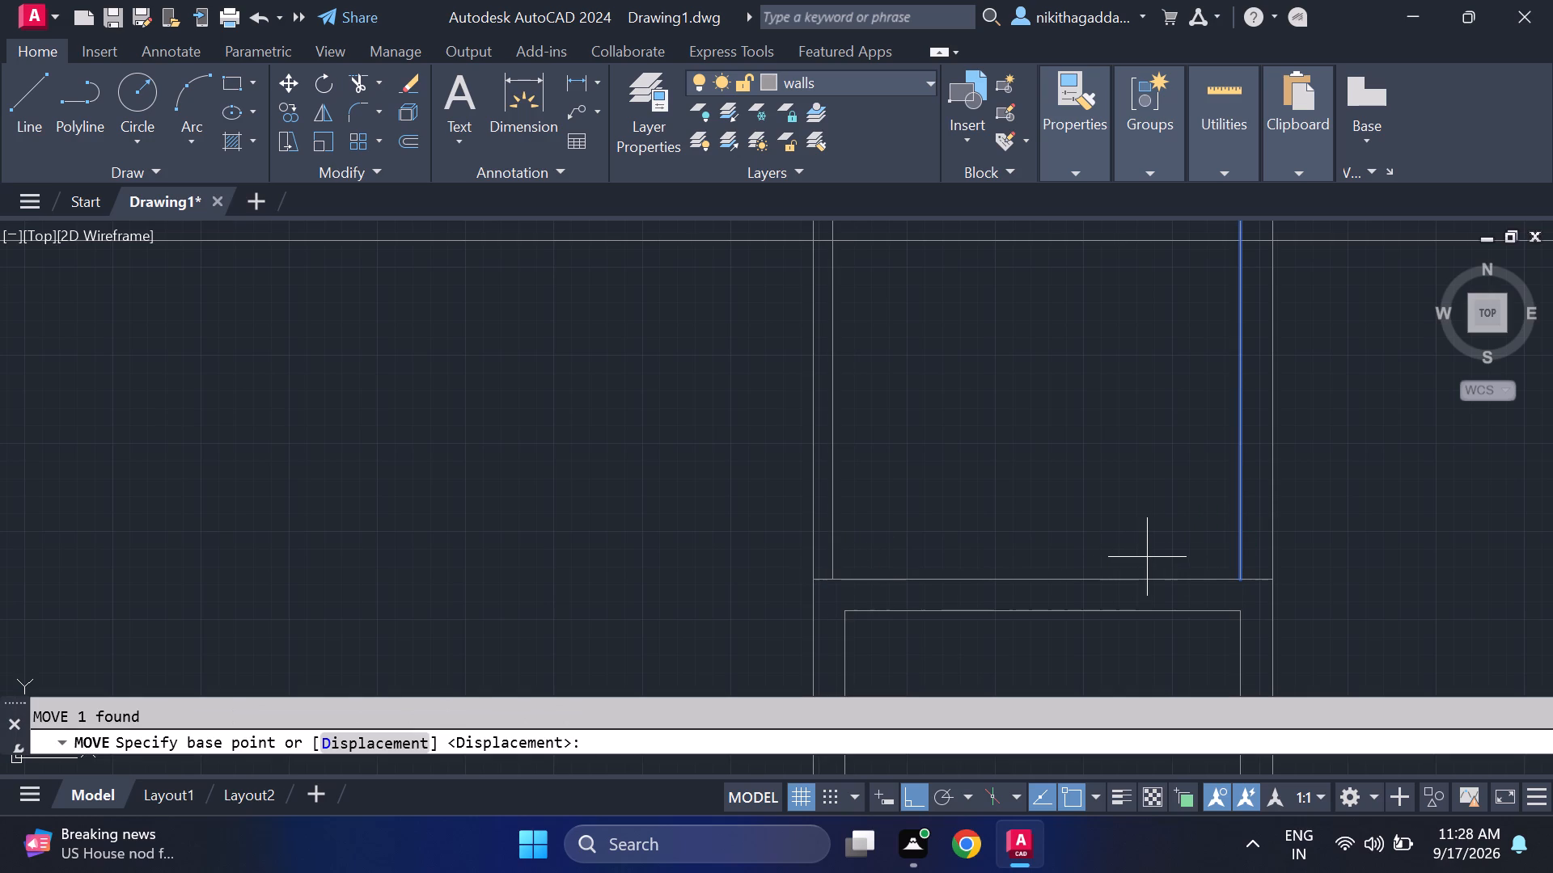
{"action": "left_click", "coordinate": [1235, 571]}
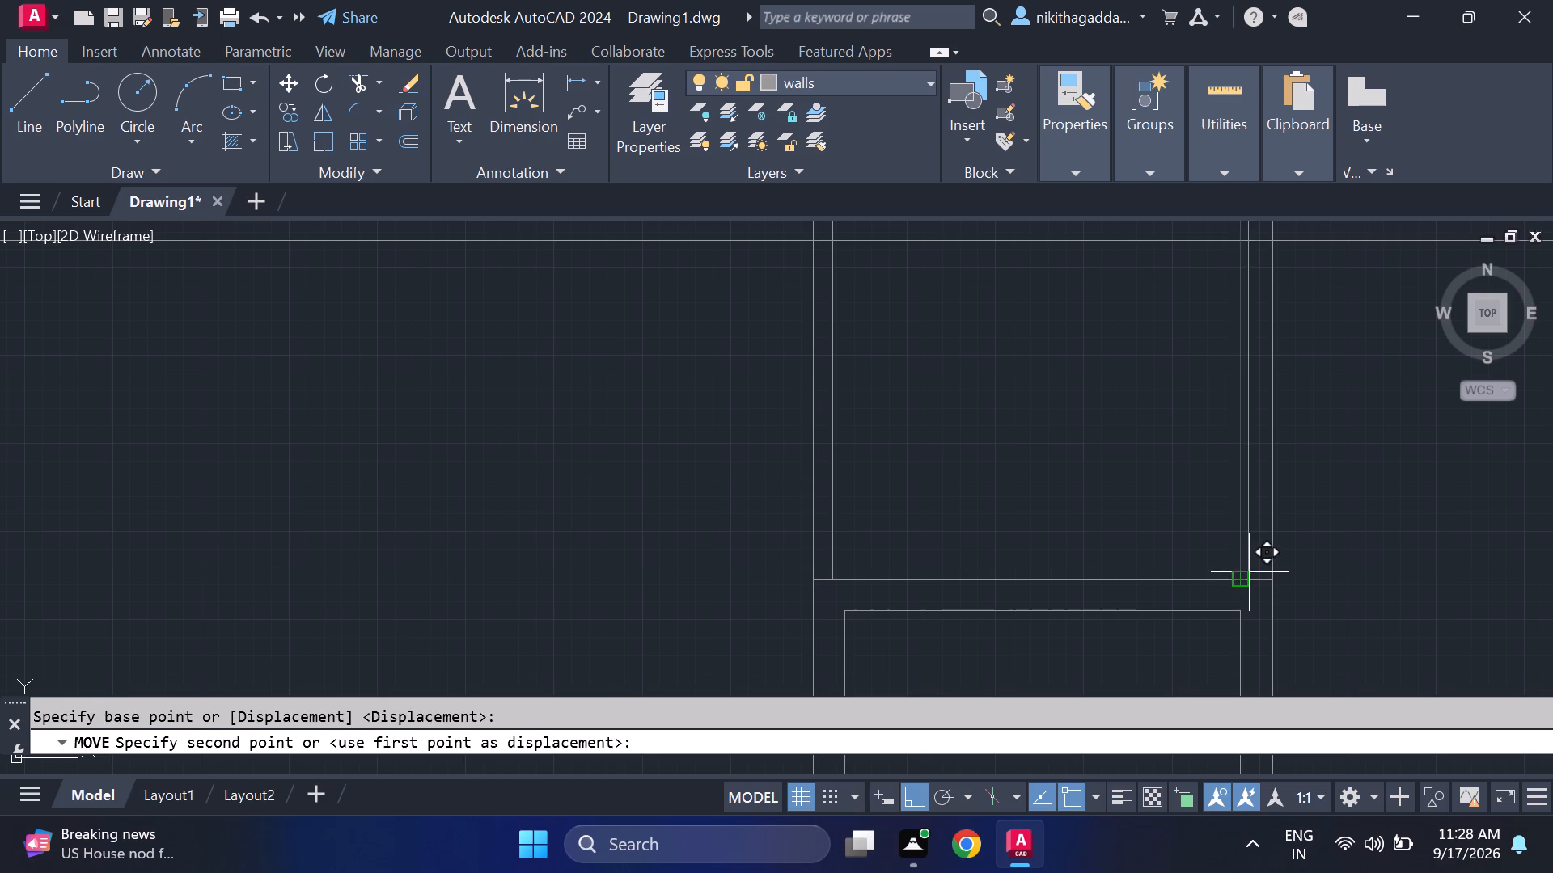
{"action": "left_click", "coordinate": [1252, 571]}
Draw a vertical line just inside the left partition's moved line, from the top wall's outer line down to the short horizontal partition.
{"action": "scroll", "coordinate": [1142, 571], "scroll_direction": "down", "scroll_amount": 1}
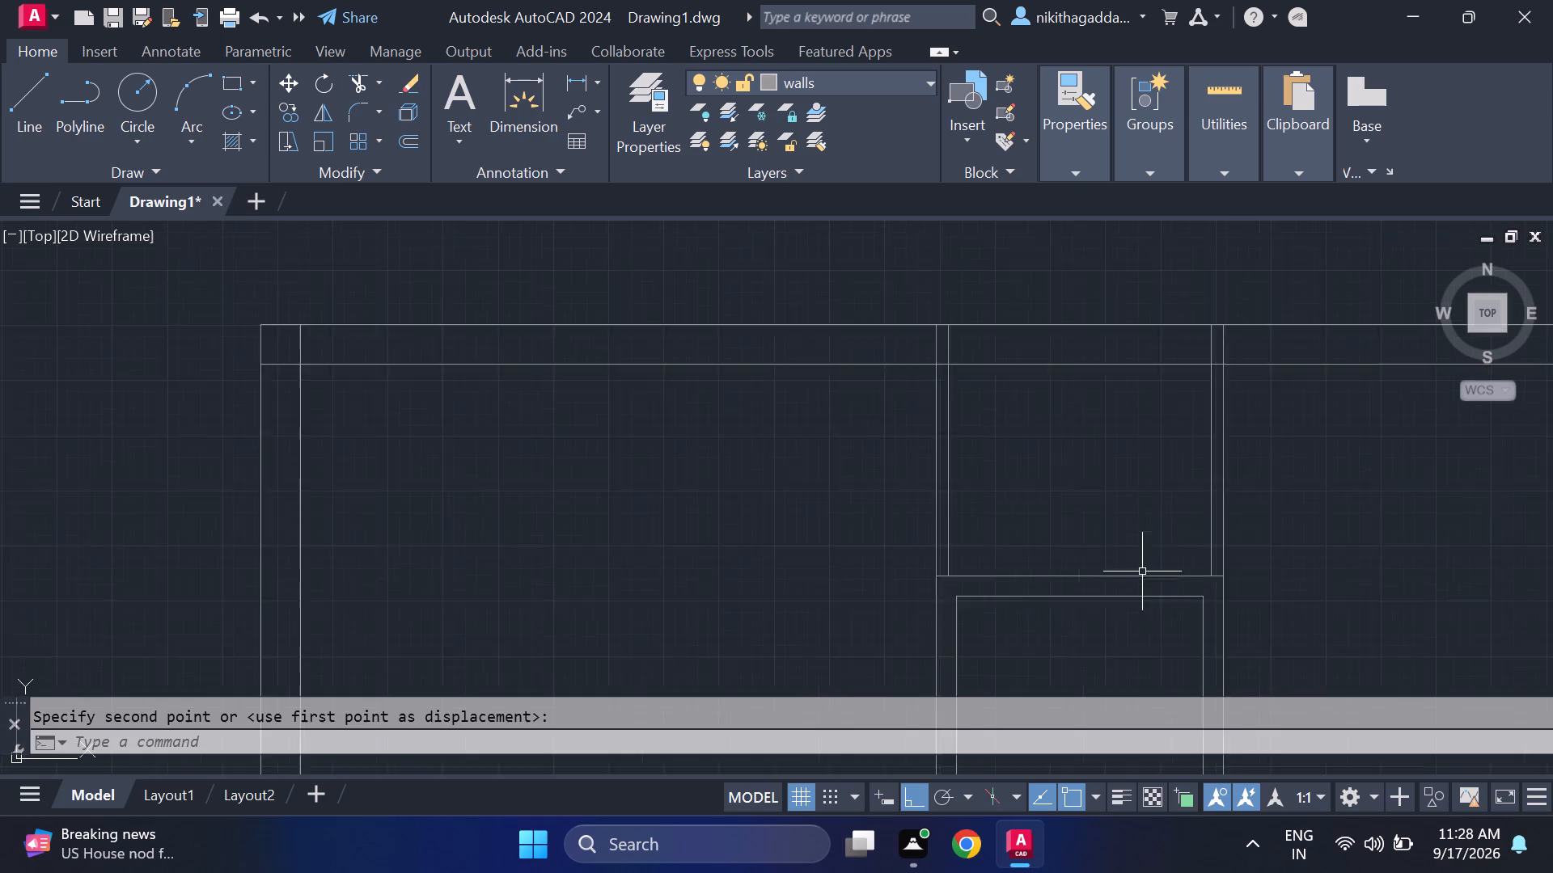
{"action": "scroll", "coordinate": [1142, 571], "scroll_direction": "down", "scroll_amount": 2}
{"action": "middle_click_drag", "start_coordinate": [1129, 538], "coordinate": [965, 337]}
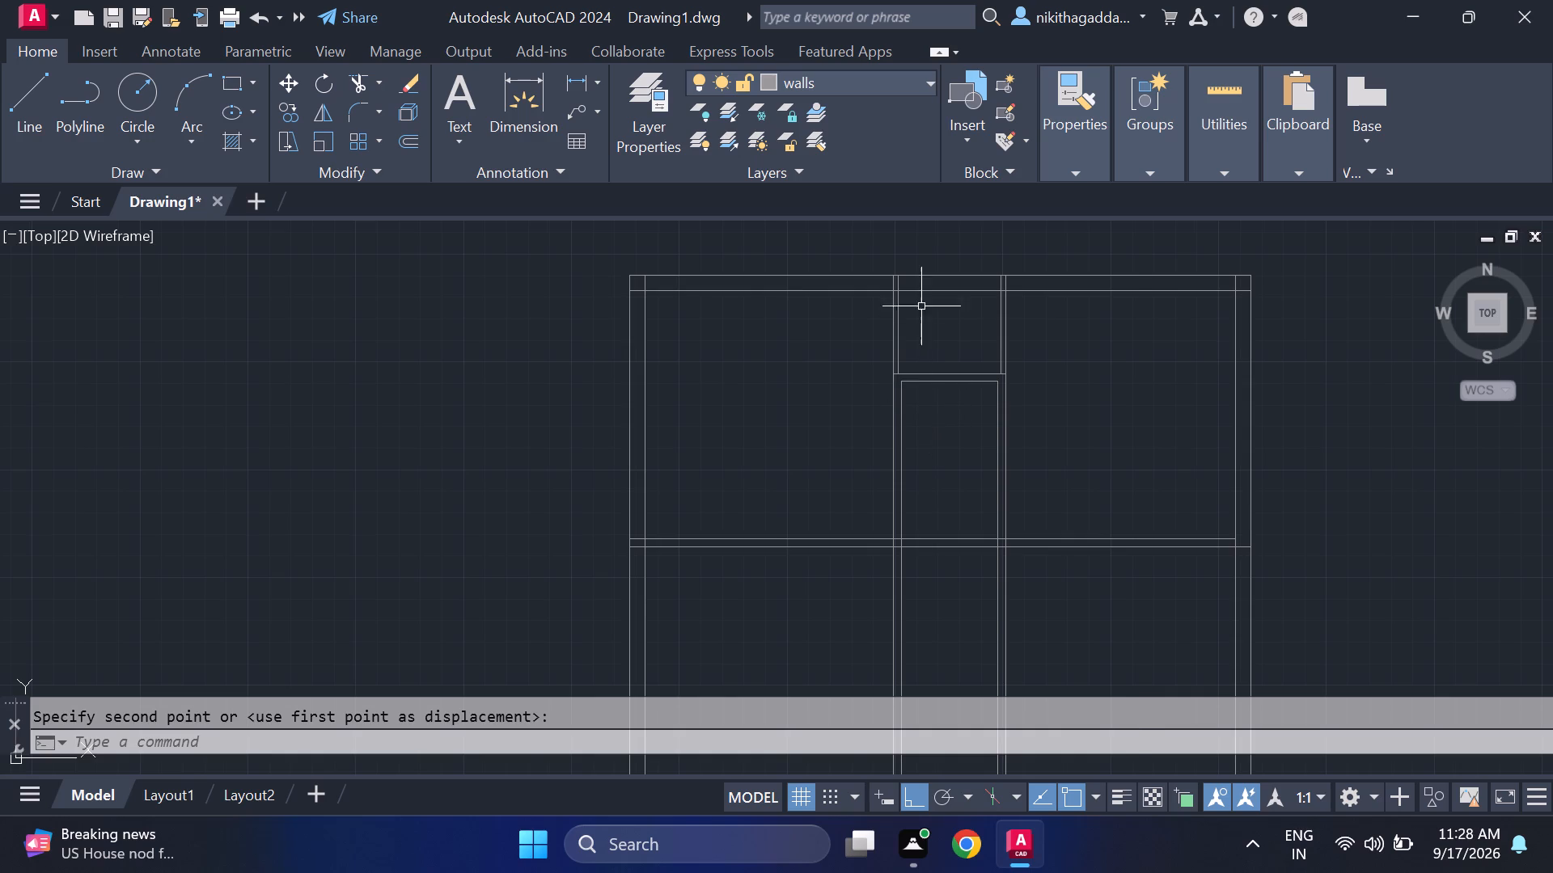
{"action": "scroll", "coordinate": [921, 302], "scroll_direction": "up", "scroll_amount": 2}
{"action": "key", "text": "l"}
{"action": "key", "text": "Return"}
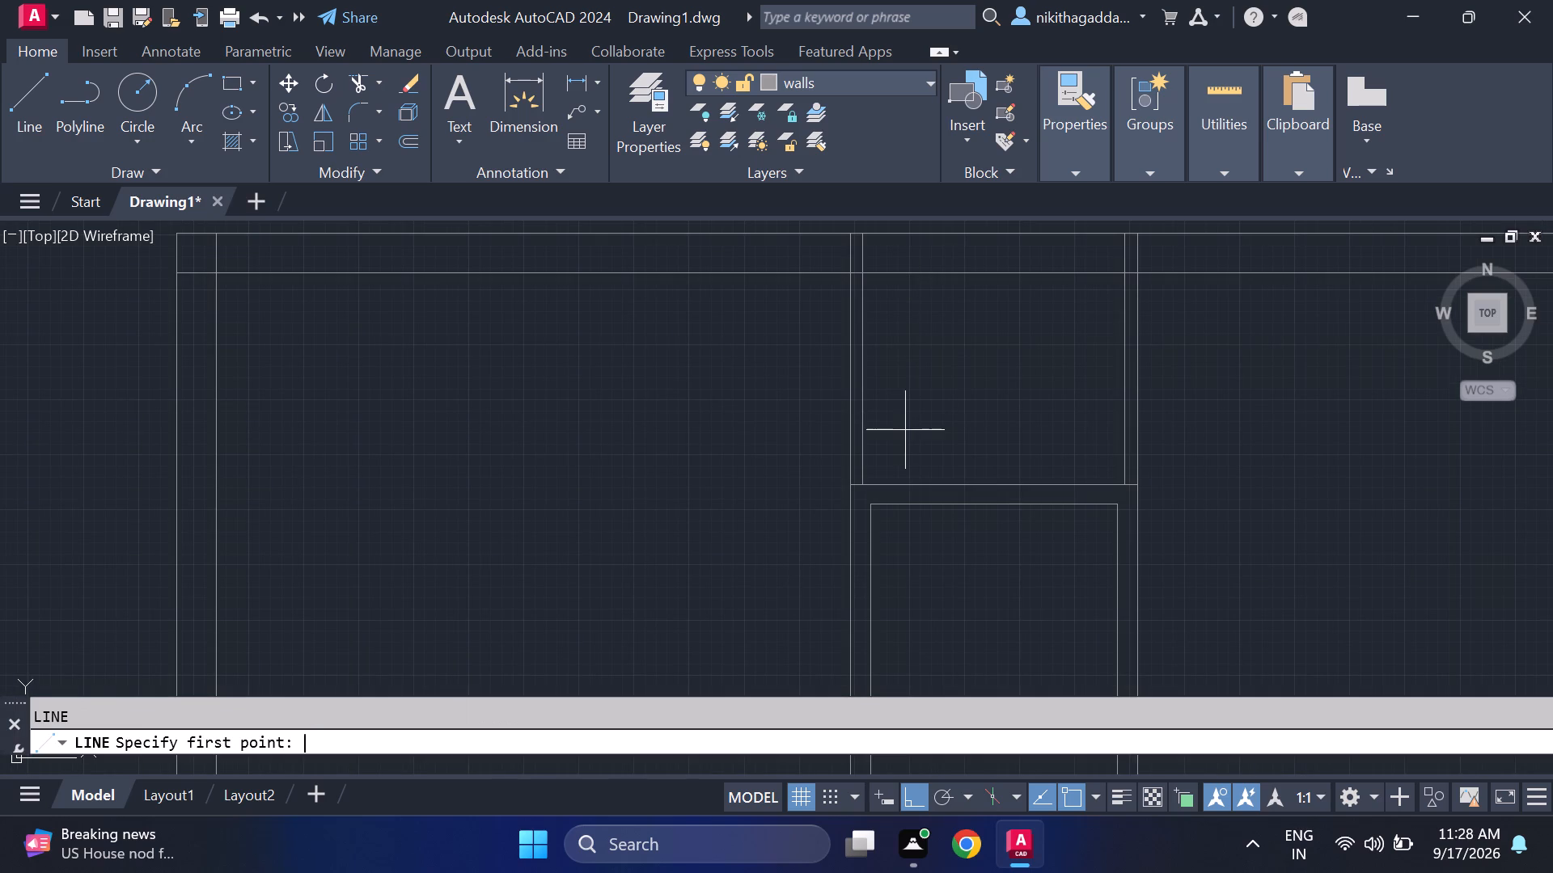
{"action": "left_click", "coordinate": [874, 237]}
{"action": "left_click", "coordinate": [880, 484]}
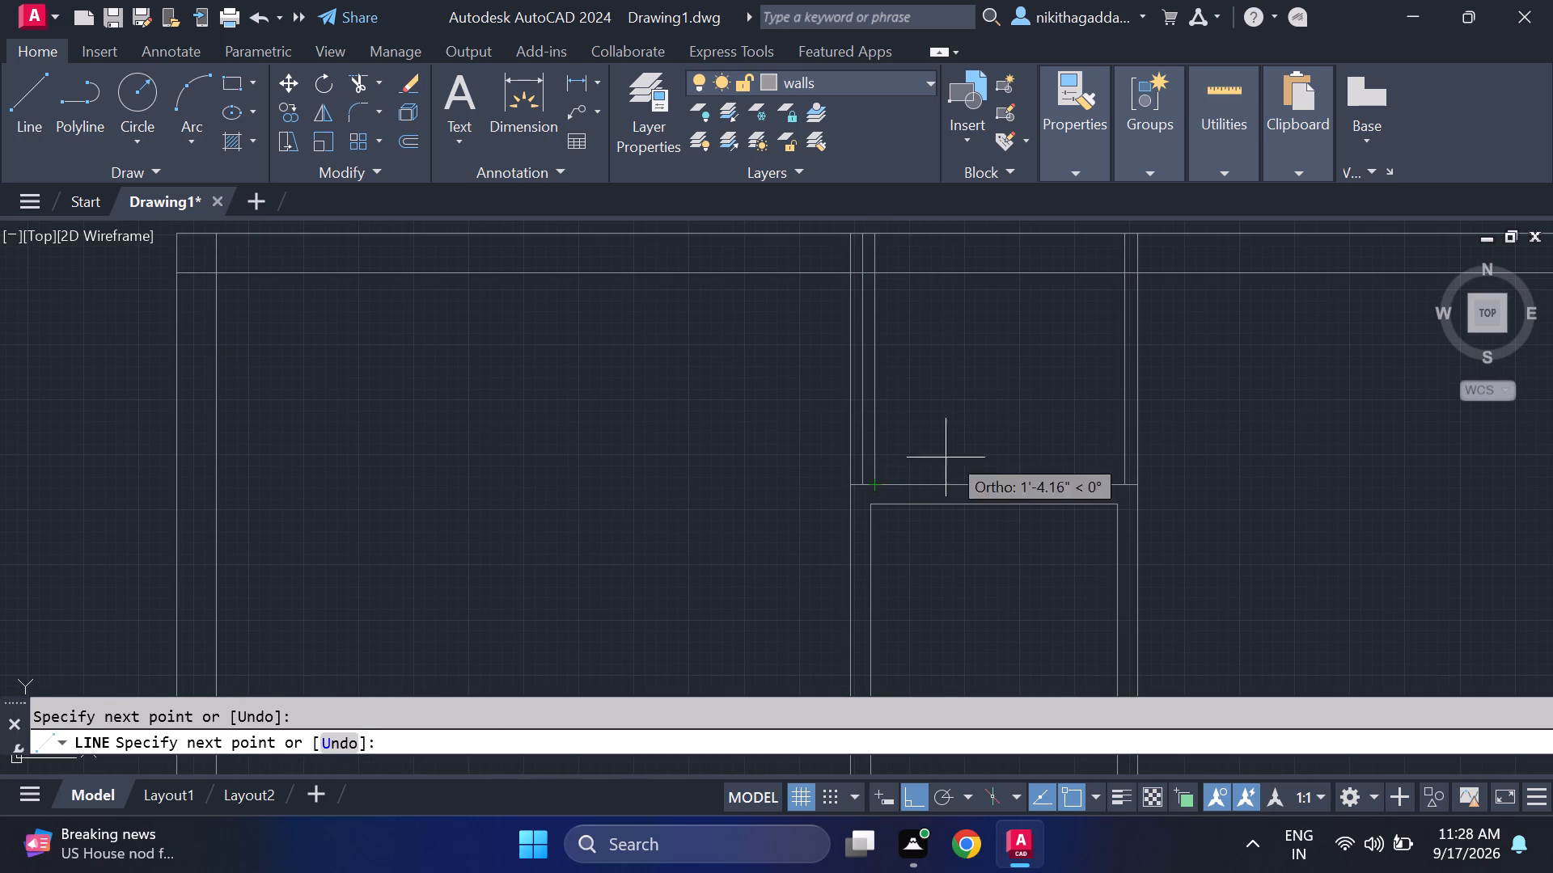
{"action": "key", "text": "Escape"}
Draw a vertical line just inside the right partition's moved line, from the top wall's outer line down to the short horizontal partition.
{"action": "key", "text": "l"}
{"action": "key", "text": "Return"}
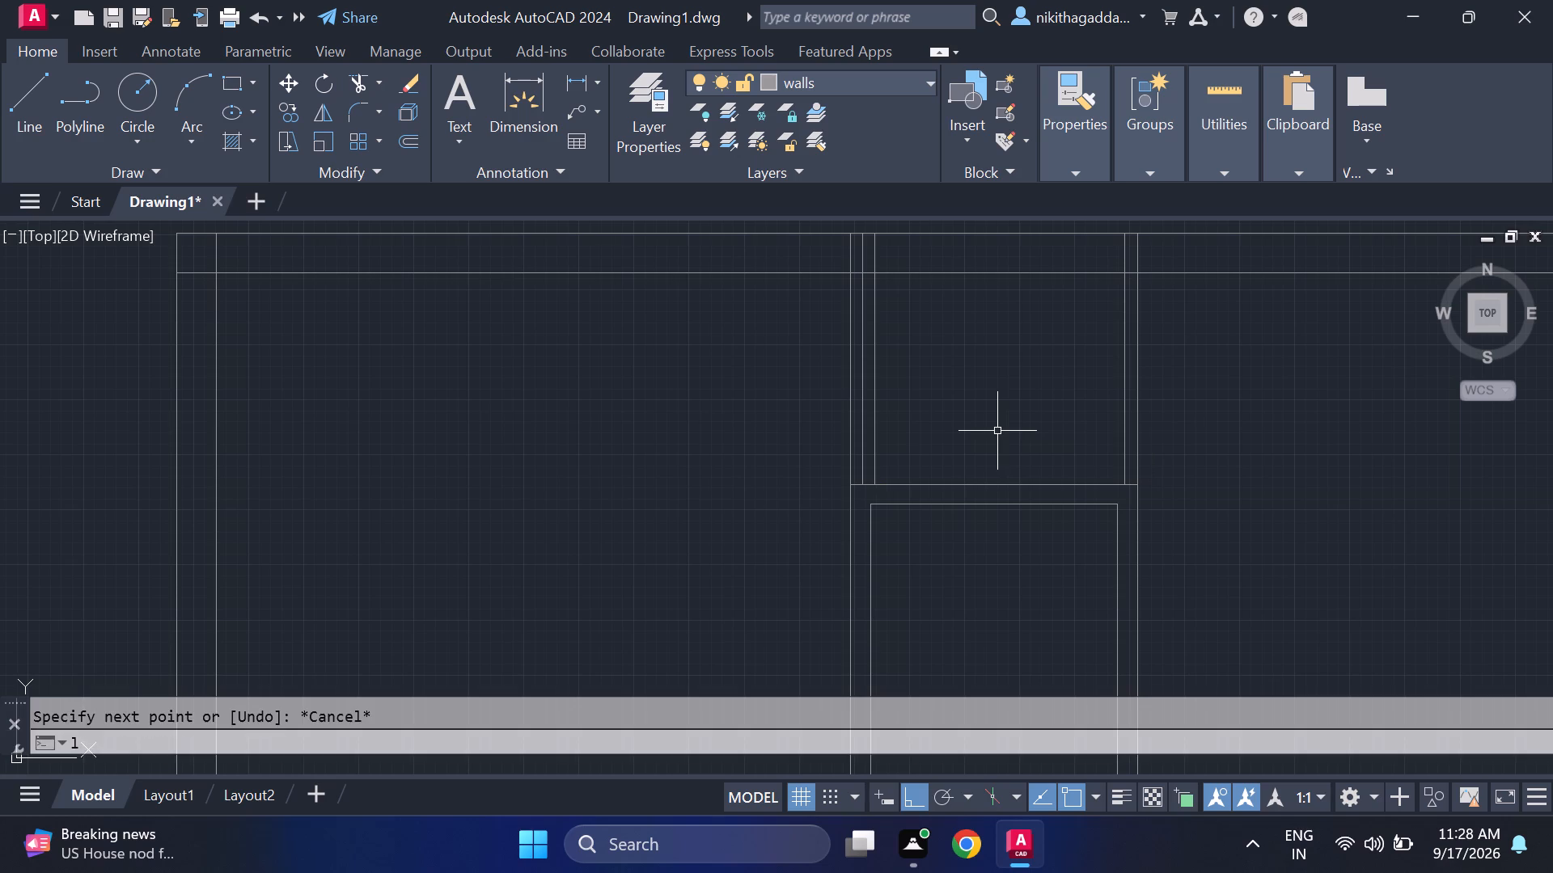
{"action": "left_click", "coordinate": [1111, 240]}
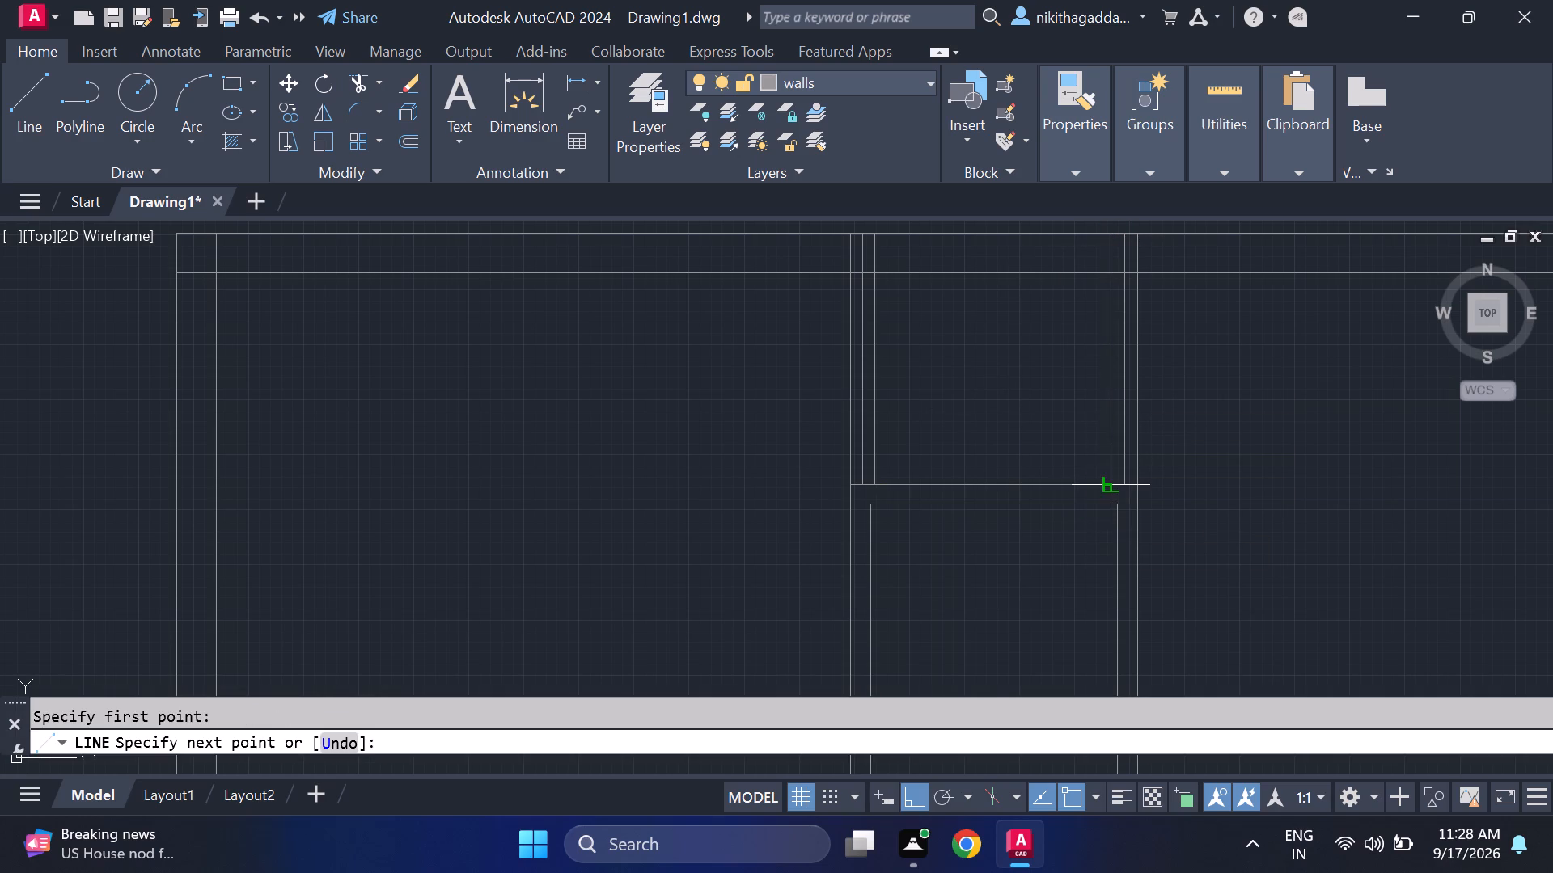
{"action": "left_click", "coordinate": [1111, 488]}
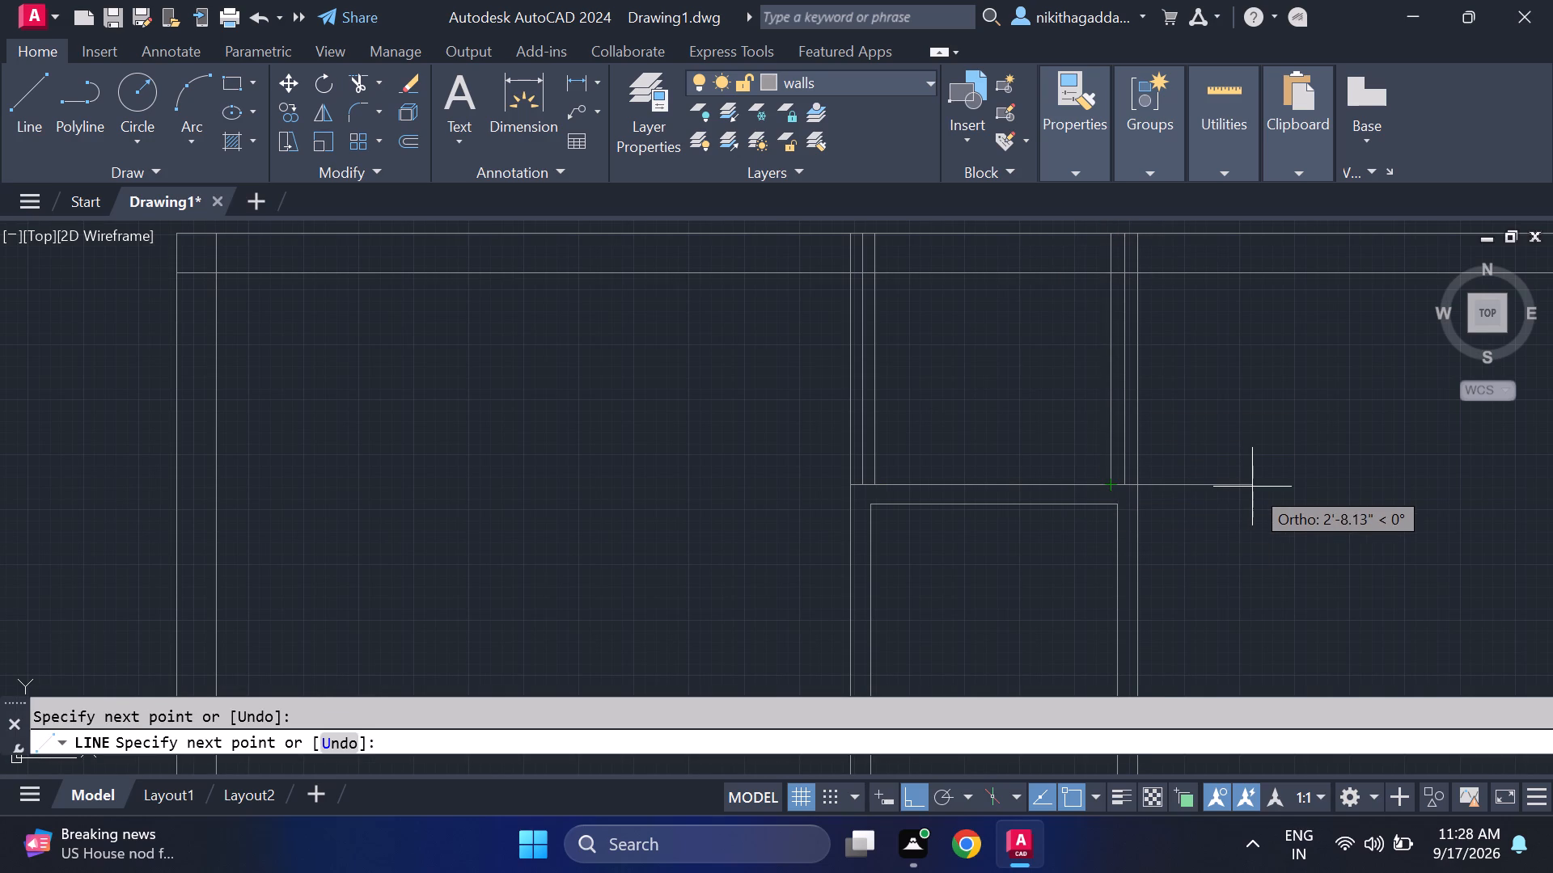
Trim away both lines of the right vertical partition below the long horizontal partition.
{"action": "key", "text": "Escape"}
{"action": "scroll", "coordinate": [1154, 467], "scroll_direction": "down", "scroll_amount": 4}
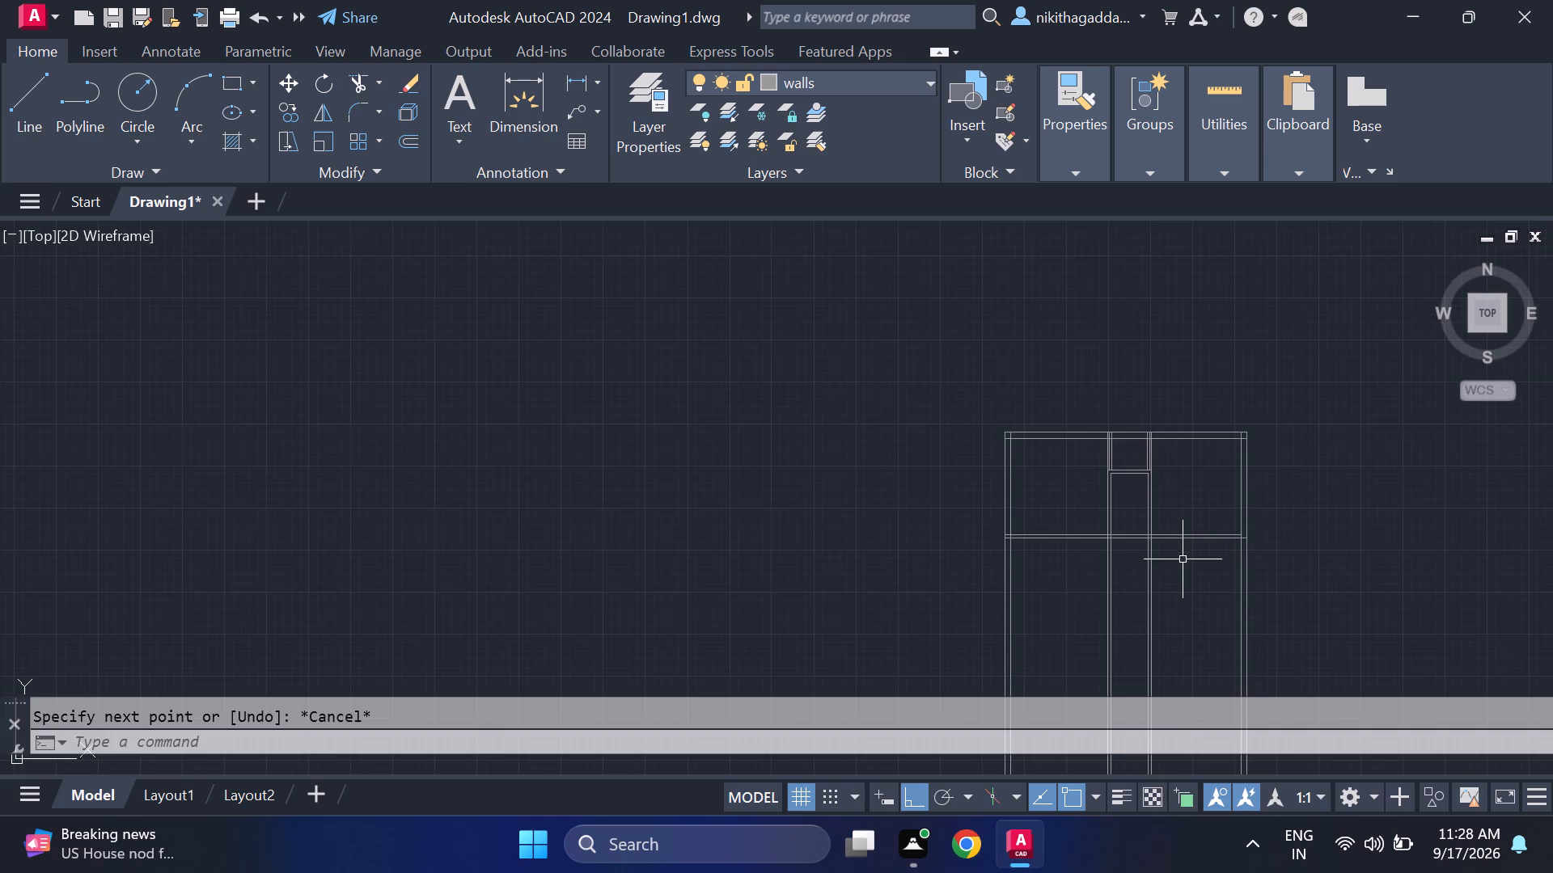
{"action": "middle_click_drag", "start_coordinate": [1174, 553], "coordinate": [978, 540]}
{"action": "scroll", "coordinate": [1001, 472], "scroll_direction": "up", "scroll_amount": 1}
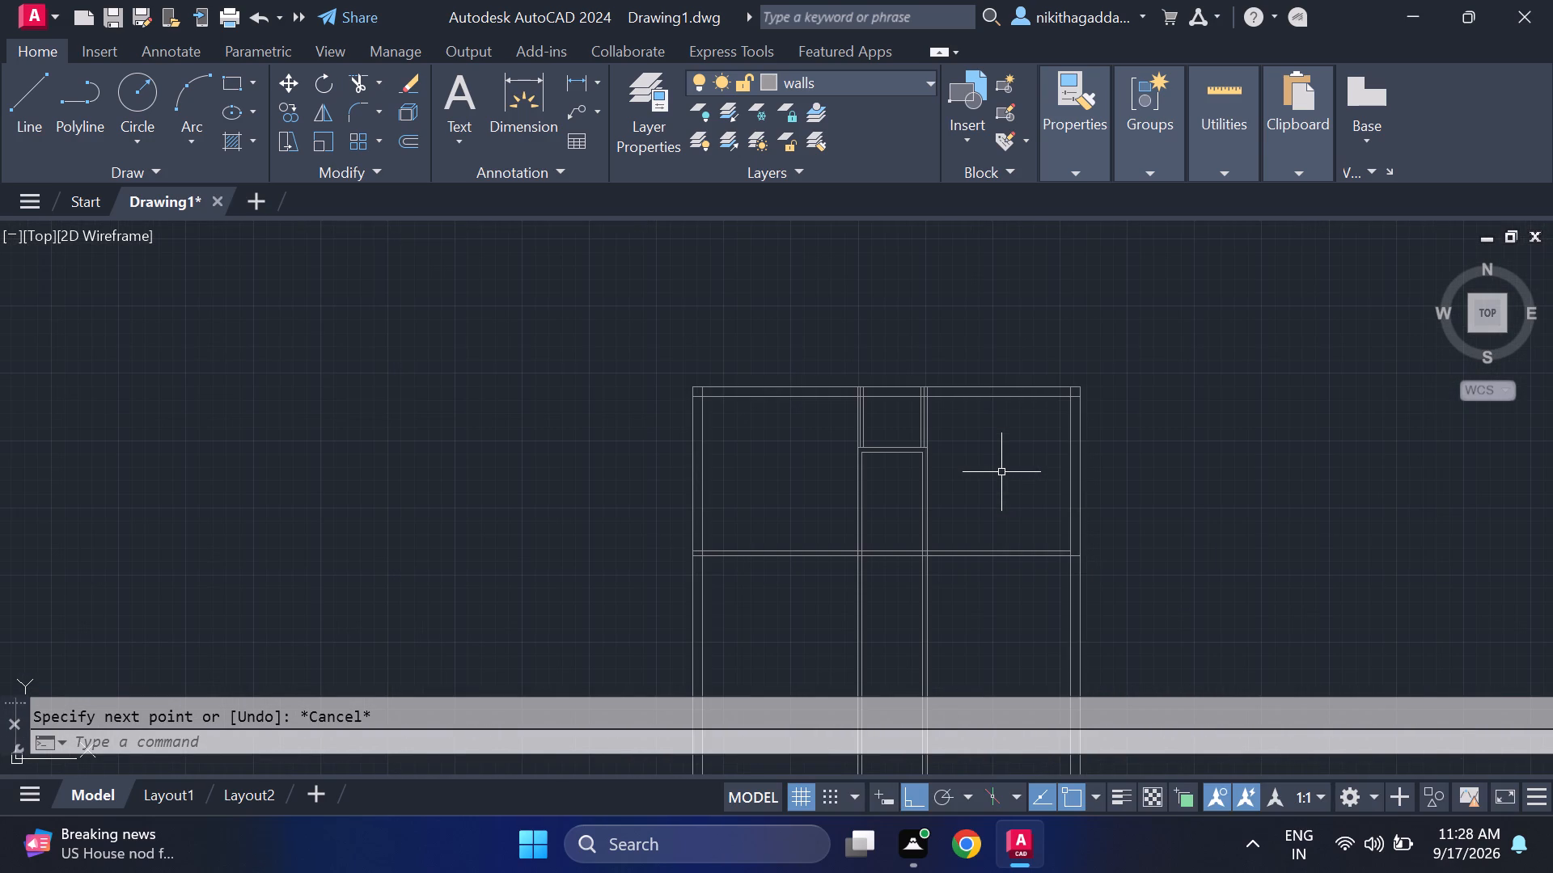
{"action": "middle_click_drag", "start_coordinate": [996, 475], "coordinate": [874, 425]}
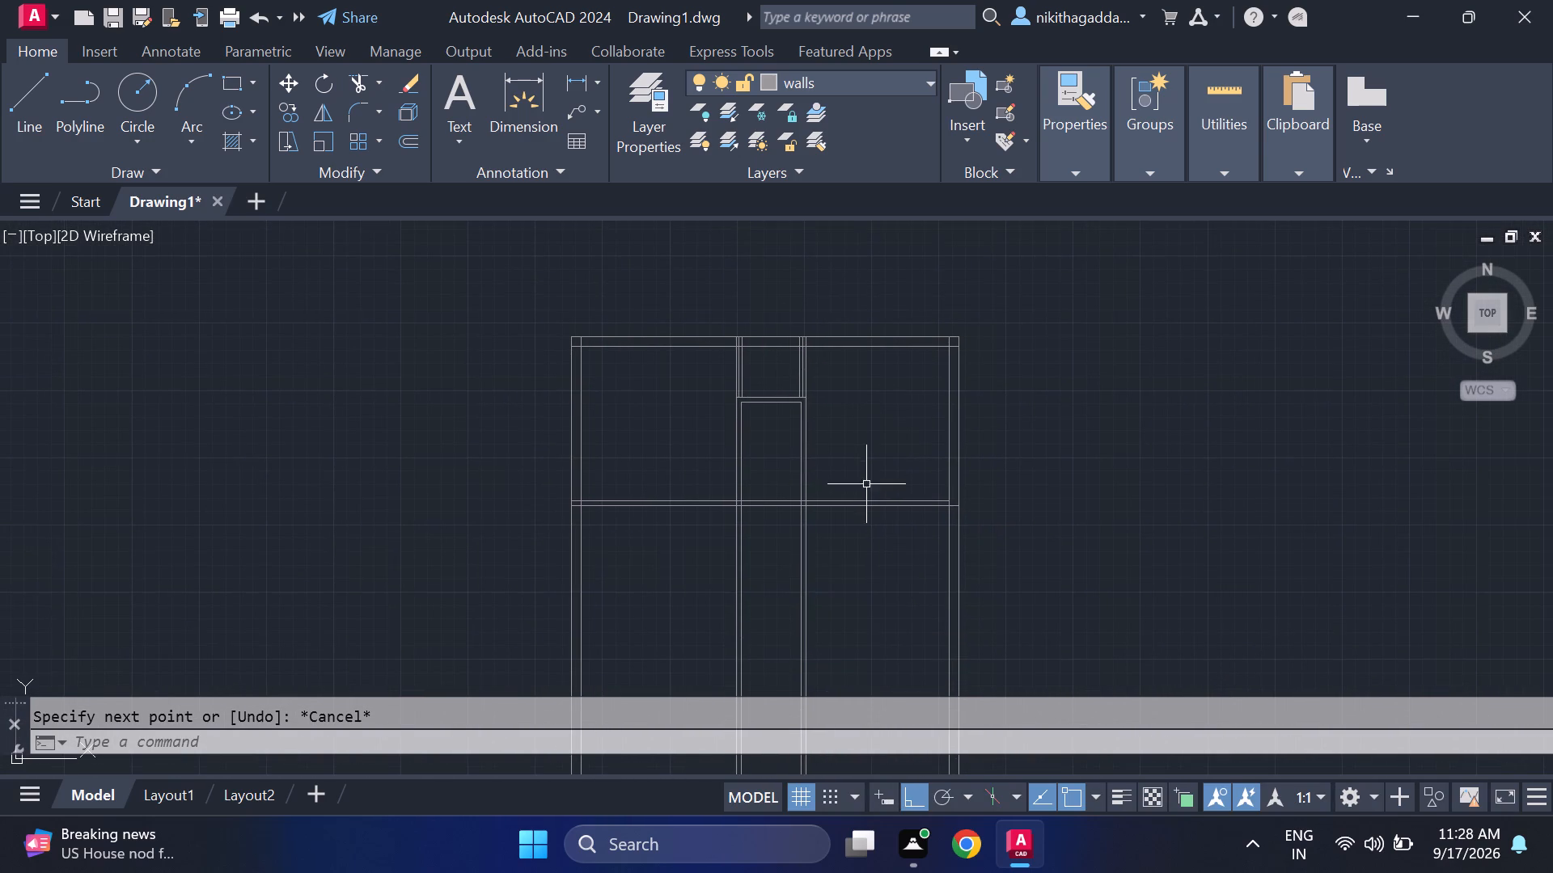
{"action": "scroll", "coordinate": [896, 539], "scroll_direction": "up", "scroll_amount": 1}
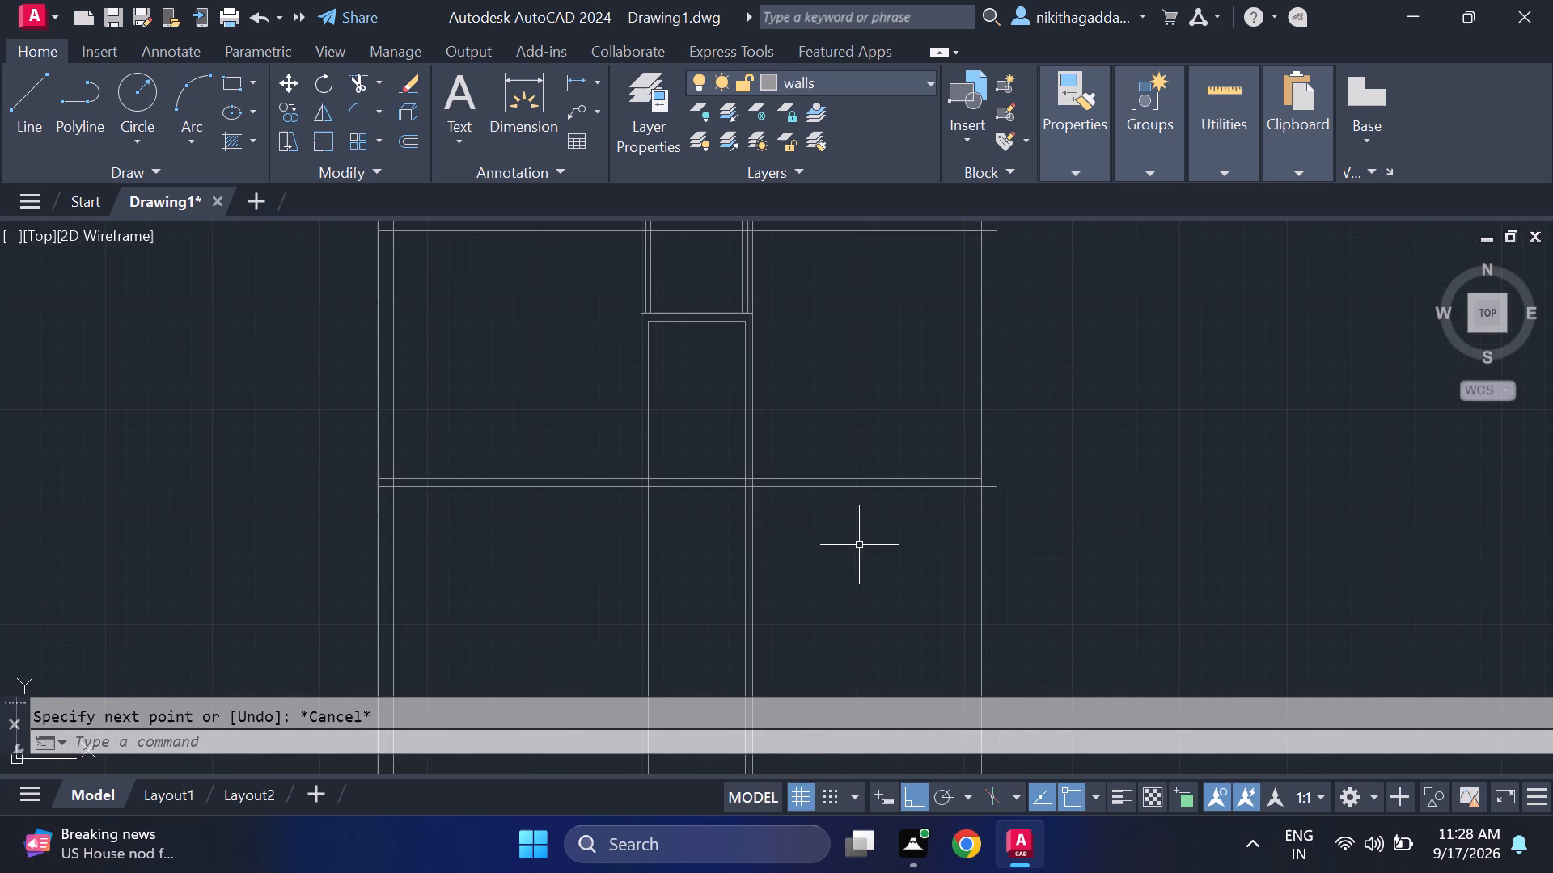
{"action": "type", "text": "tr"}
{"action": "key", "text": "Return"}
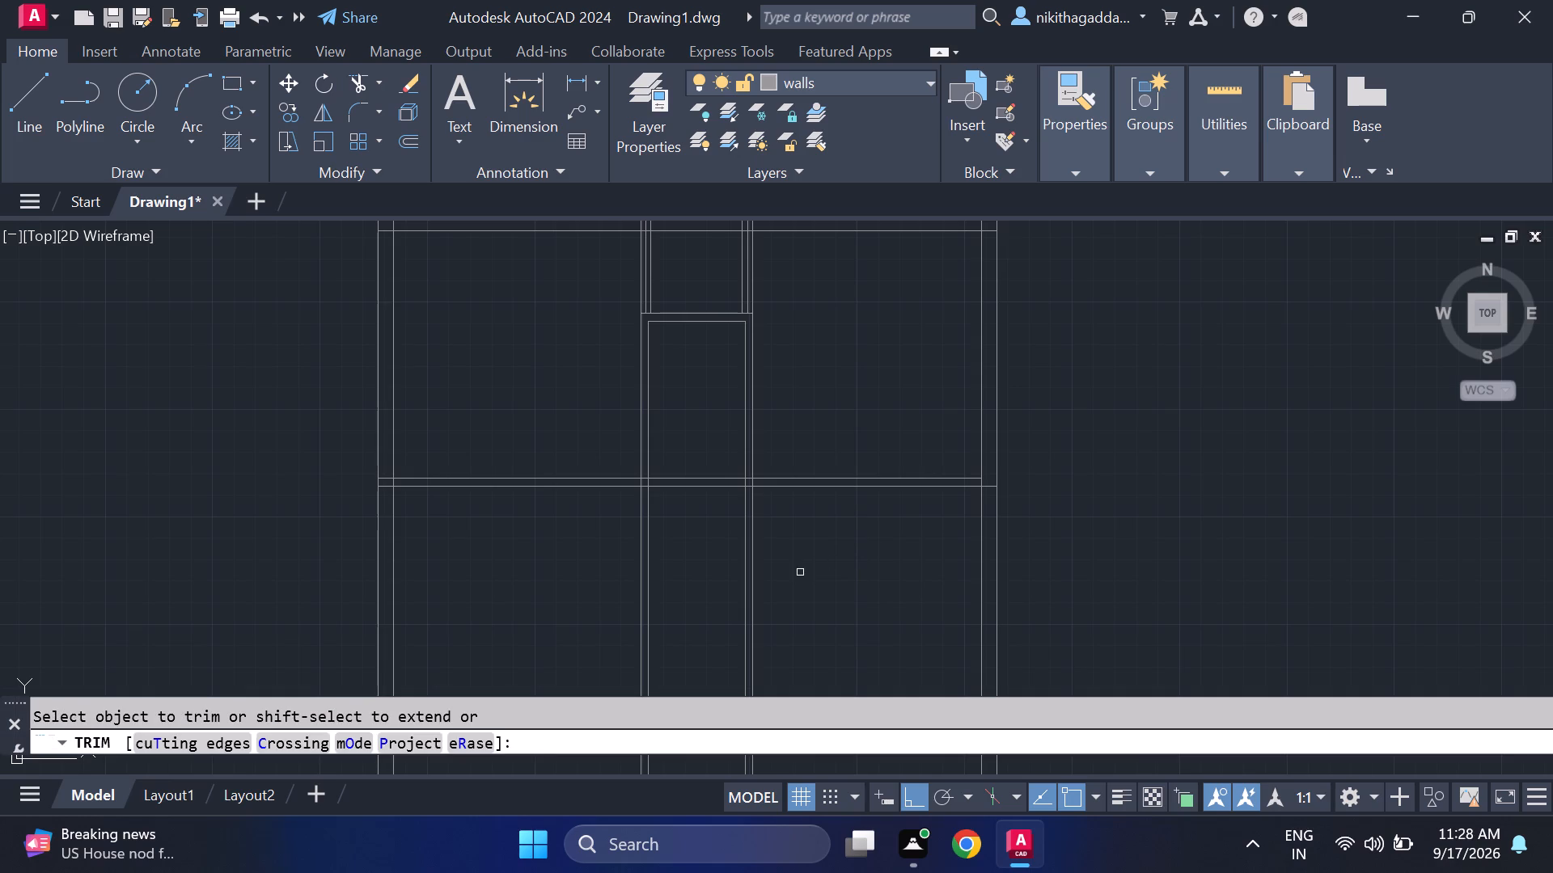
{"action": "left_click_drag", "start_coordinate": [800, 572], "coordinate": [724, 649]}
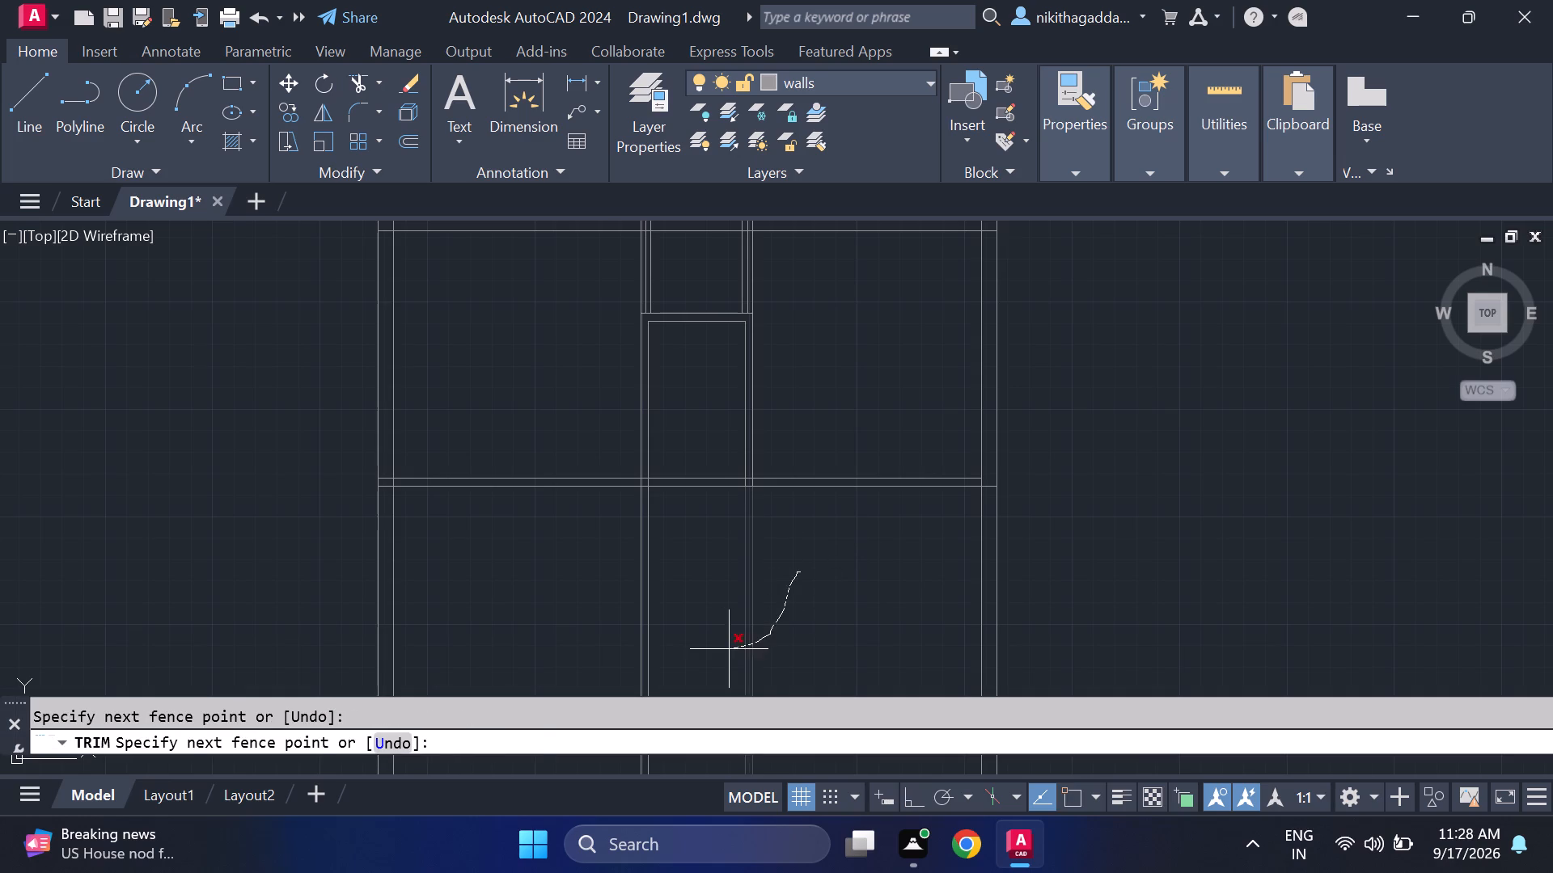
{"action": "left_click_drag", "start_coordinate": [724, 649], "coordinate": [717, 648]}
Trim the right vertical partition's line ends inside the long horizontal partition and open the horizontal's upper line between them.
{"action": "scroll", "coordinate": [755, 492], "scroll_direction": "up", "scroll_amount": 3}
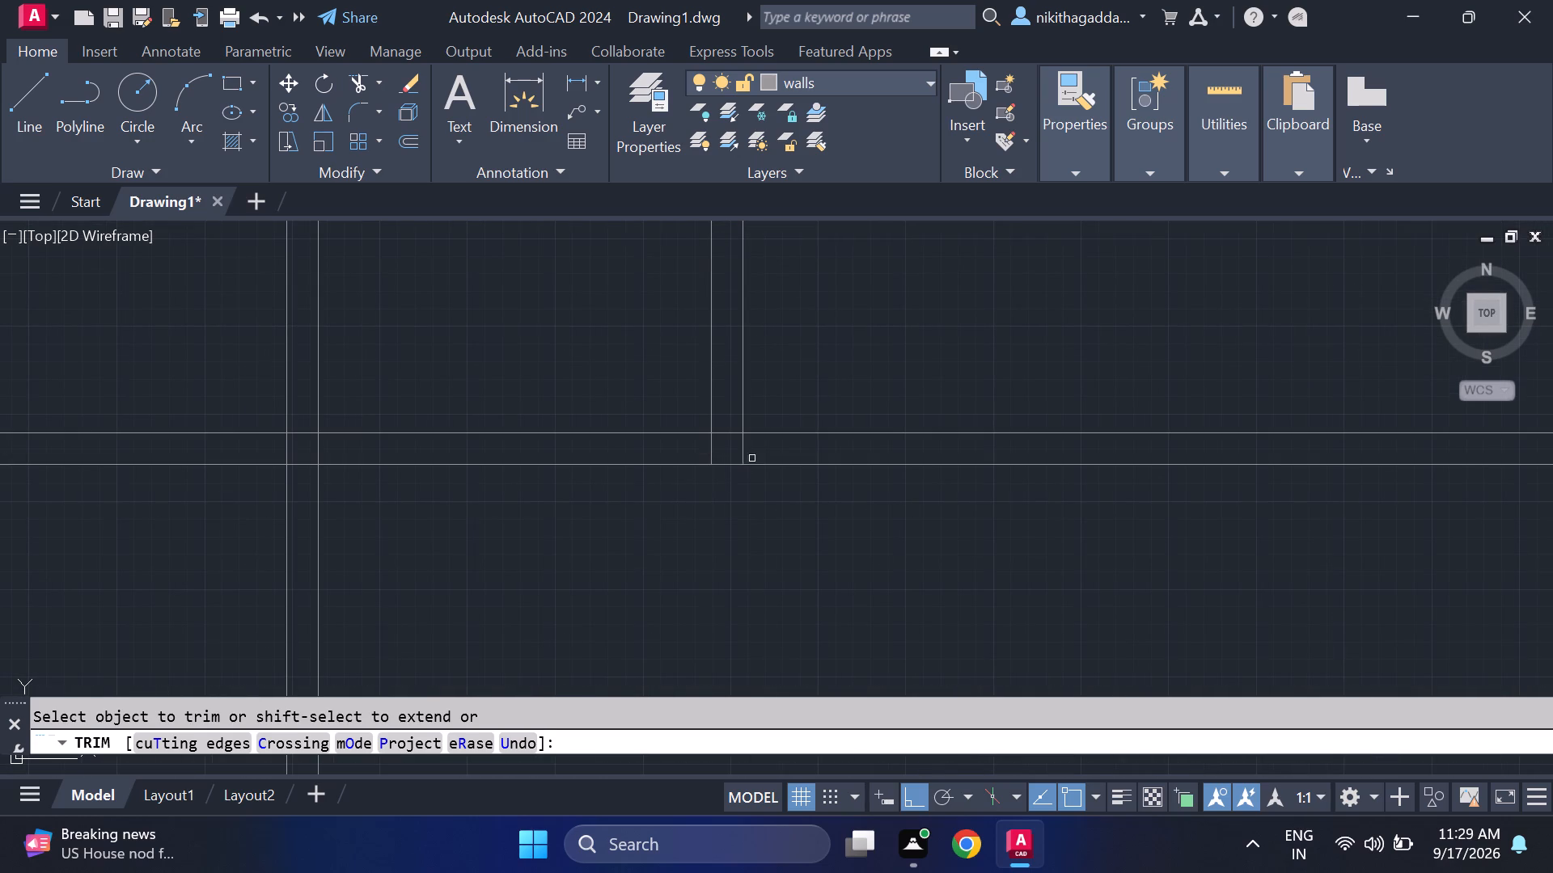
{"action": "left_click_drag", "start_coordinate": [760, 452], "coordinate": [698, 458]}
{"action": "scroll", "coordinate": [744, 472], "scroll_direction": "down", "scroll_amount": 3}
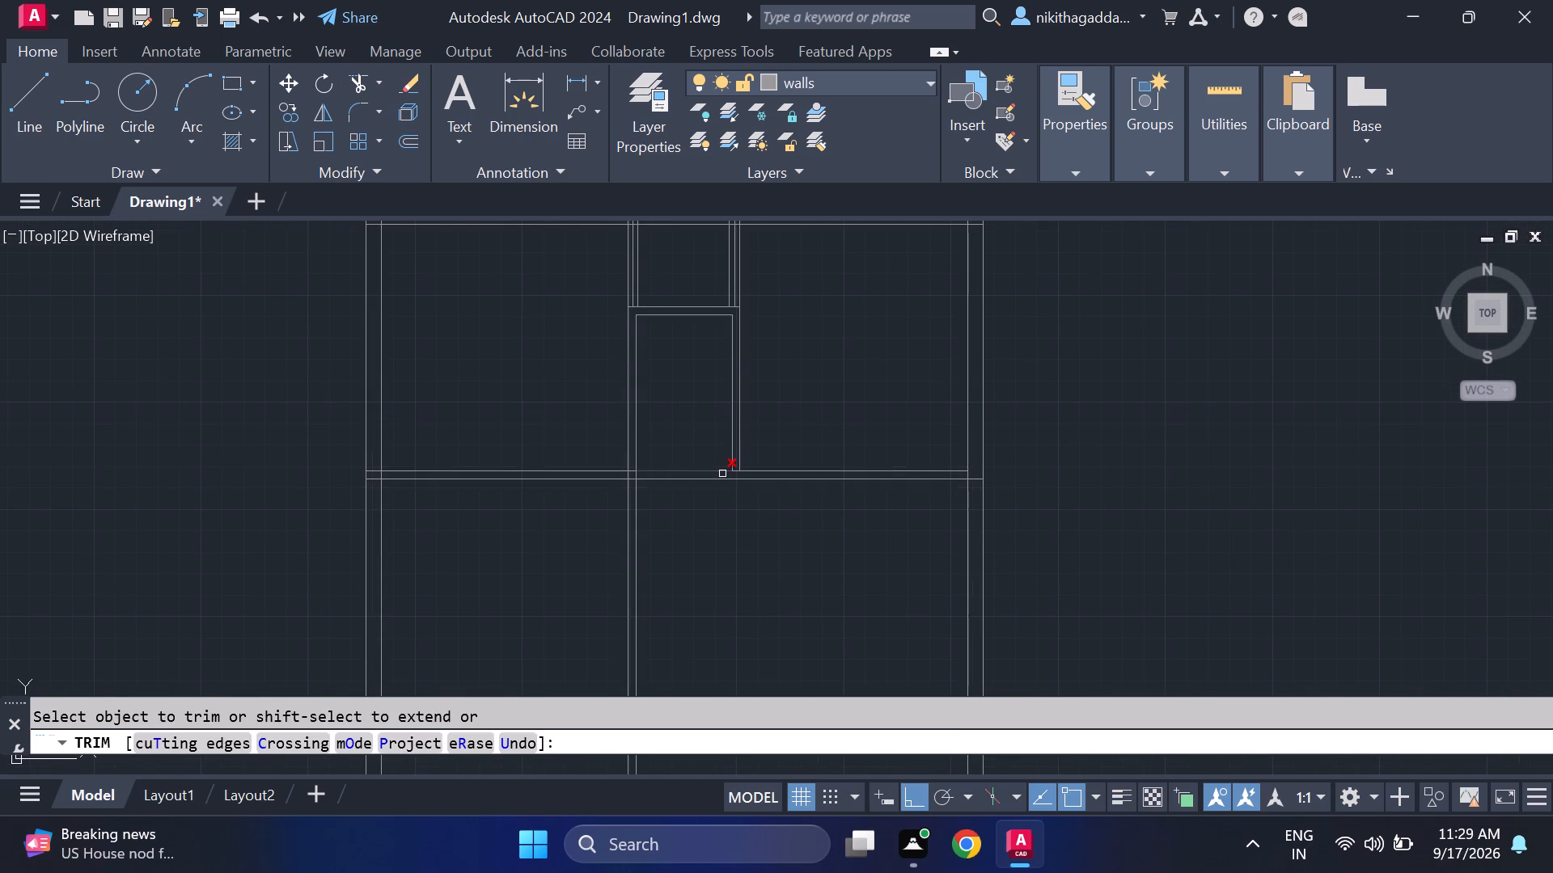
{"action": "scroll", "coordinate": [726, 490], "scroll_direction": "up", "scroll_amount": 3}
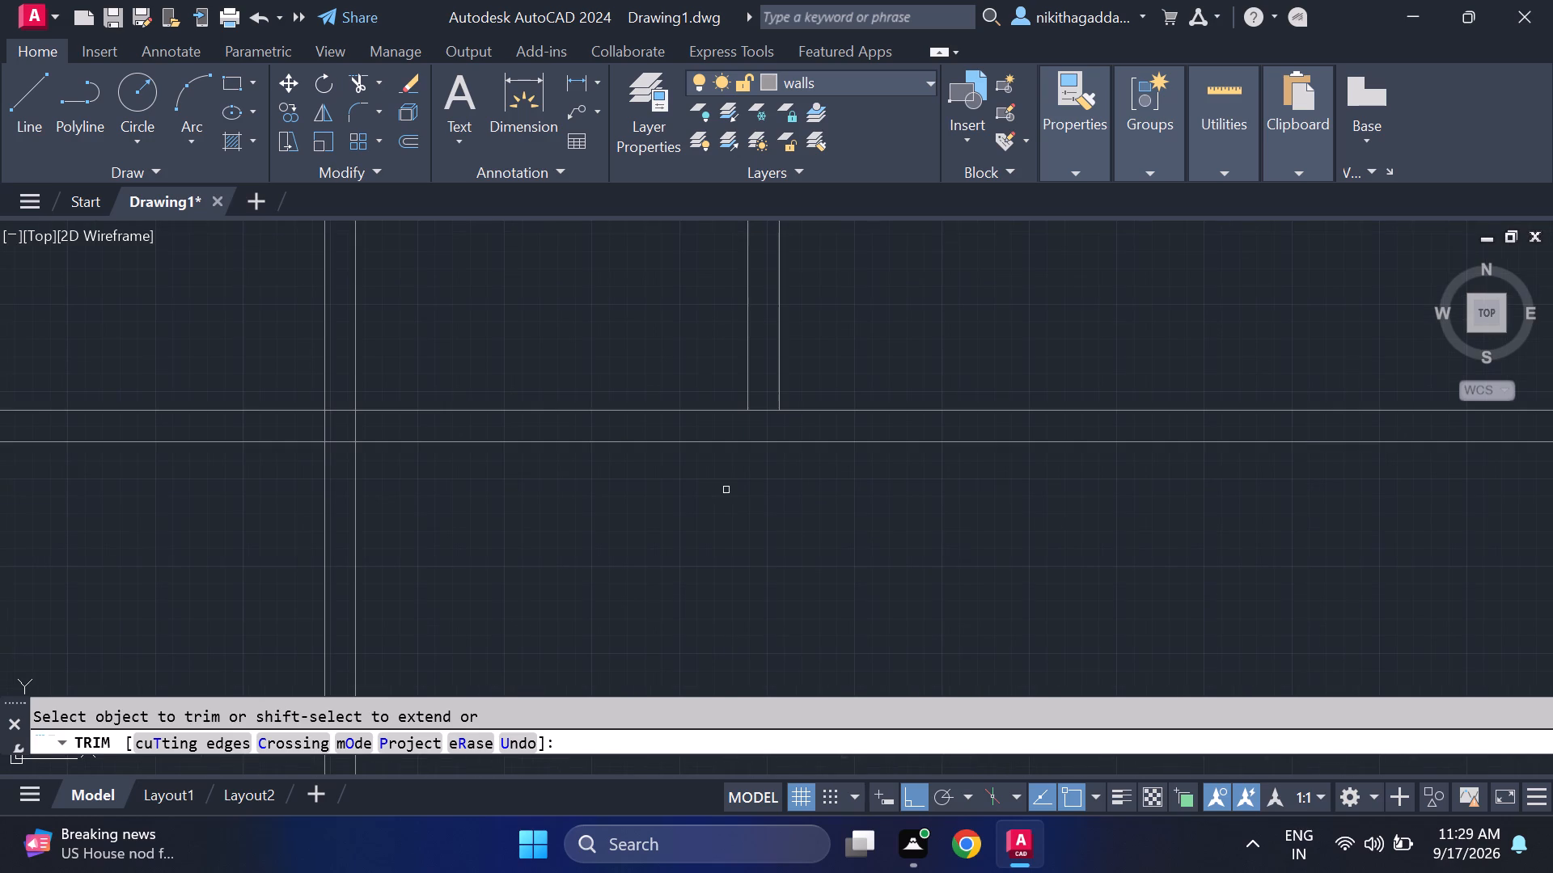
{"action": "left_click", "coordinate": [762, 409]}
{"action": "scroll", "coordinate": [777, 588], "scroll_direction": "down", "scroll_amount": 4}
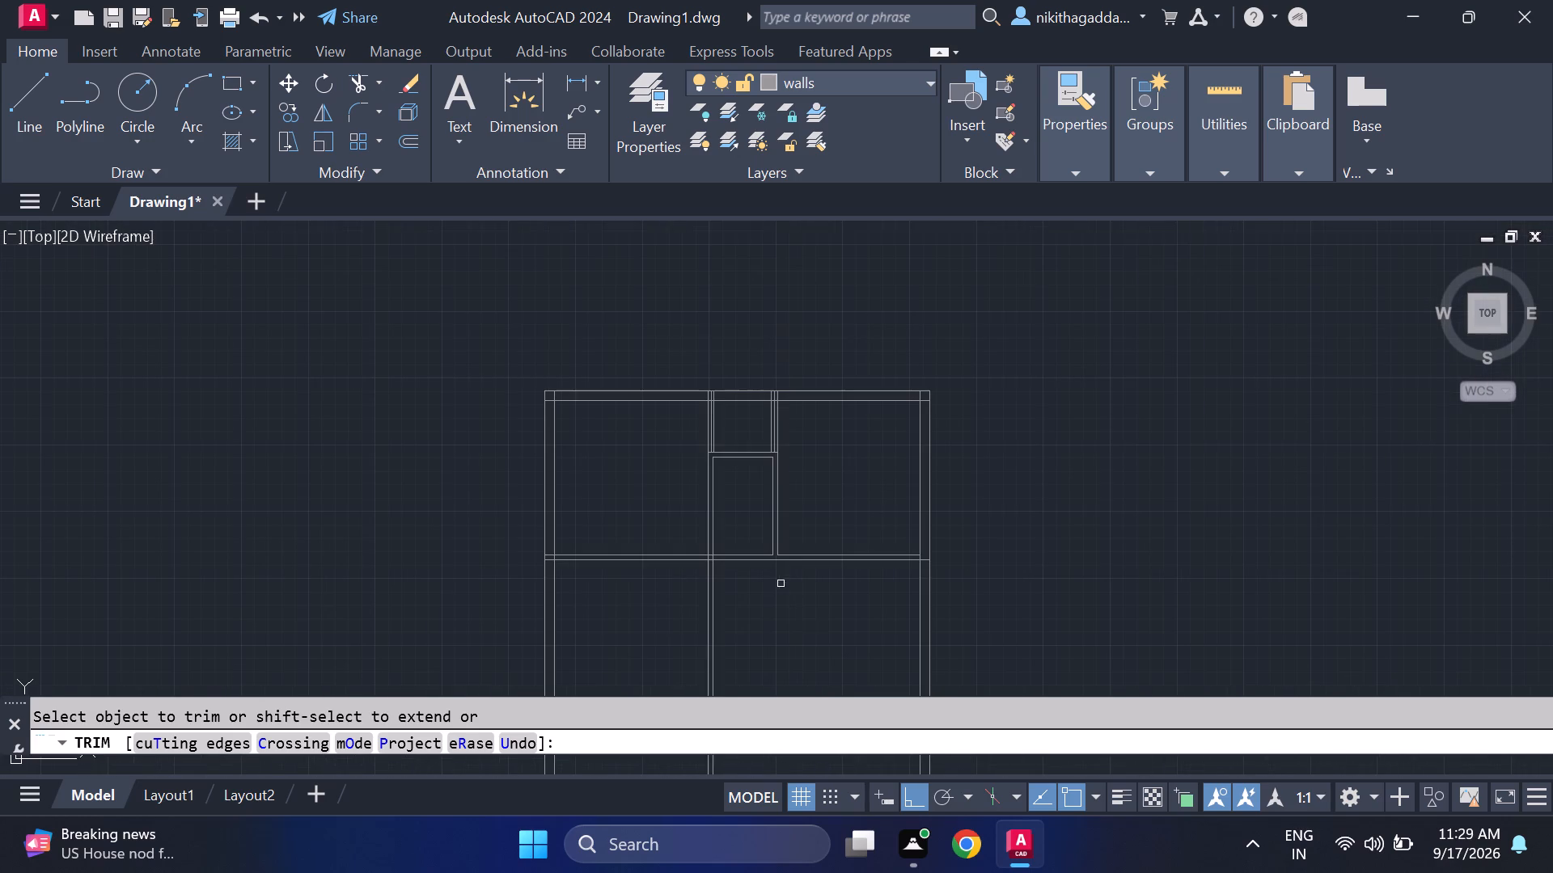
{"action": "middle_click_drag", "start_coordinate": [793, 604], "coordinate": [755, 453]}
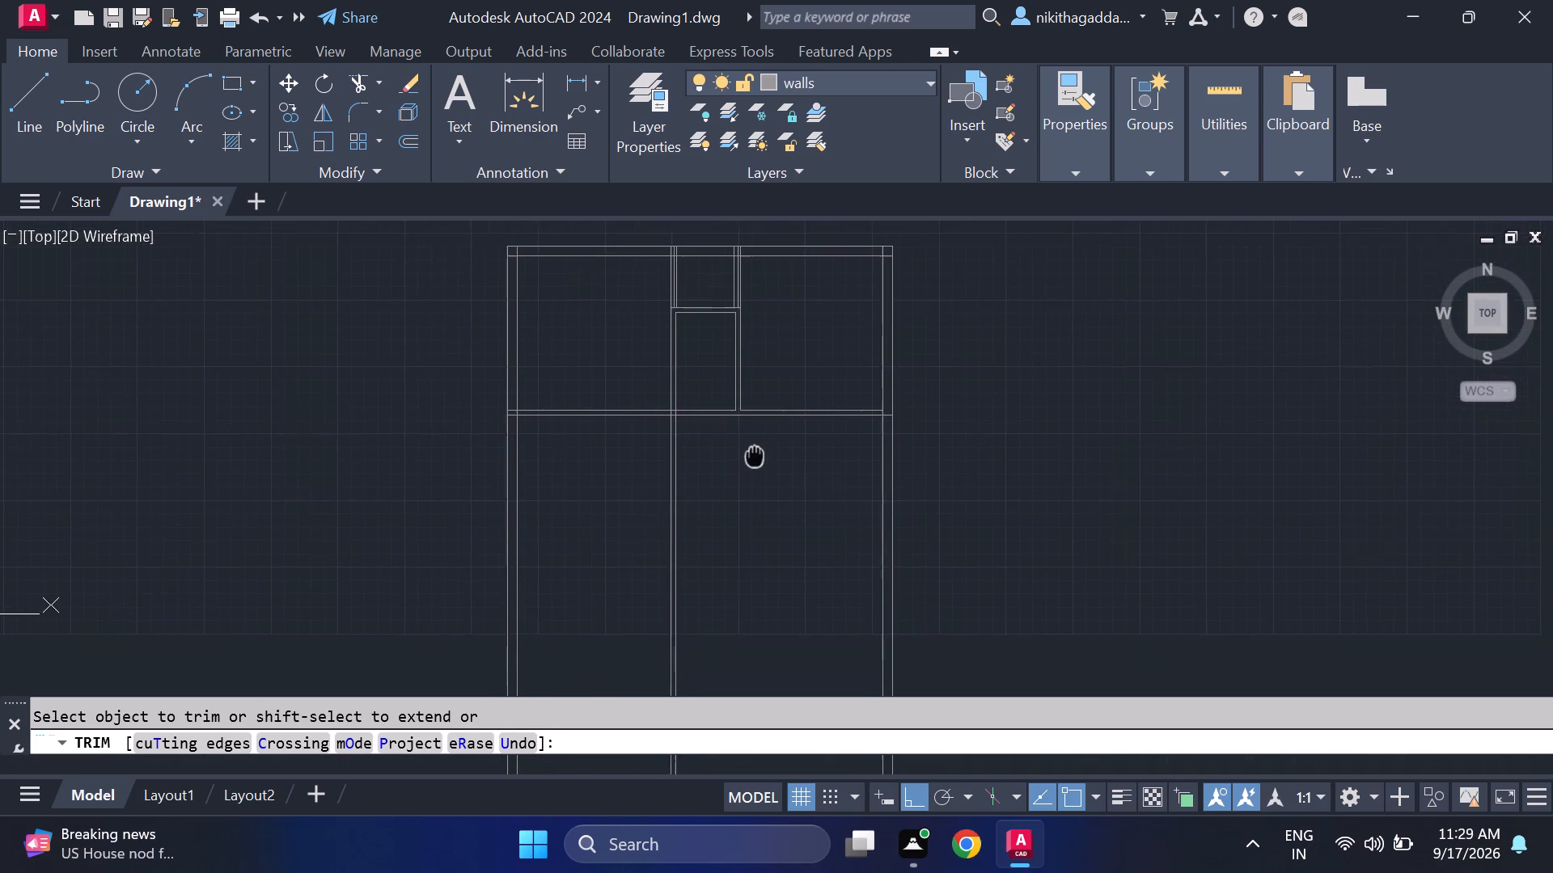
{"action": "middle_click_drag", "start_coordinate": [755, 453], "coordinate": [752, 420]}
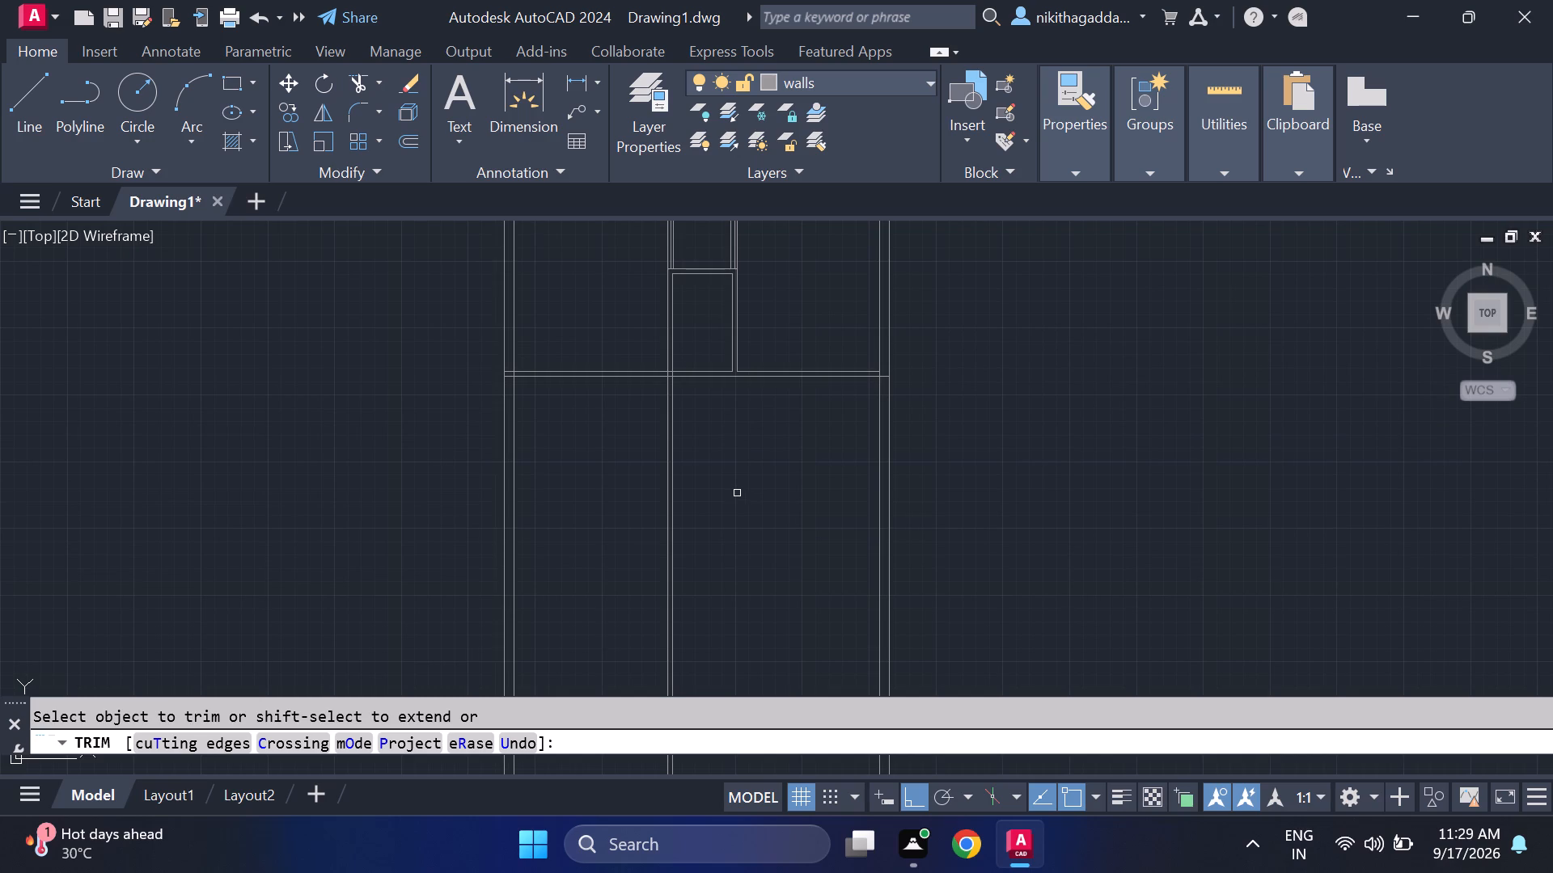
{"action": "key", "text": "Escape"}
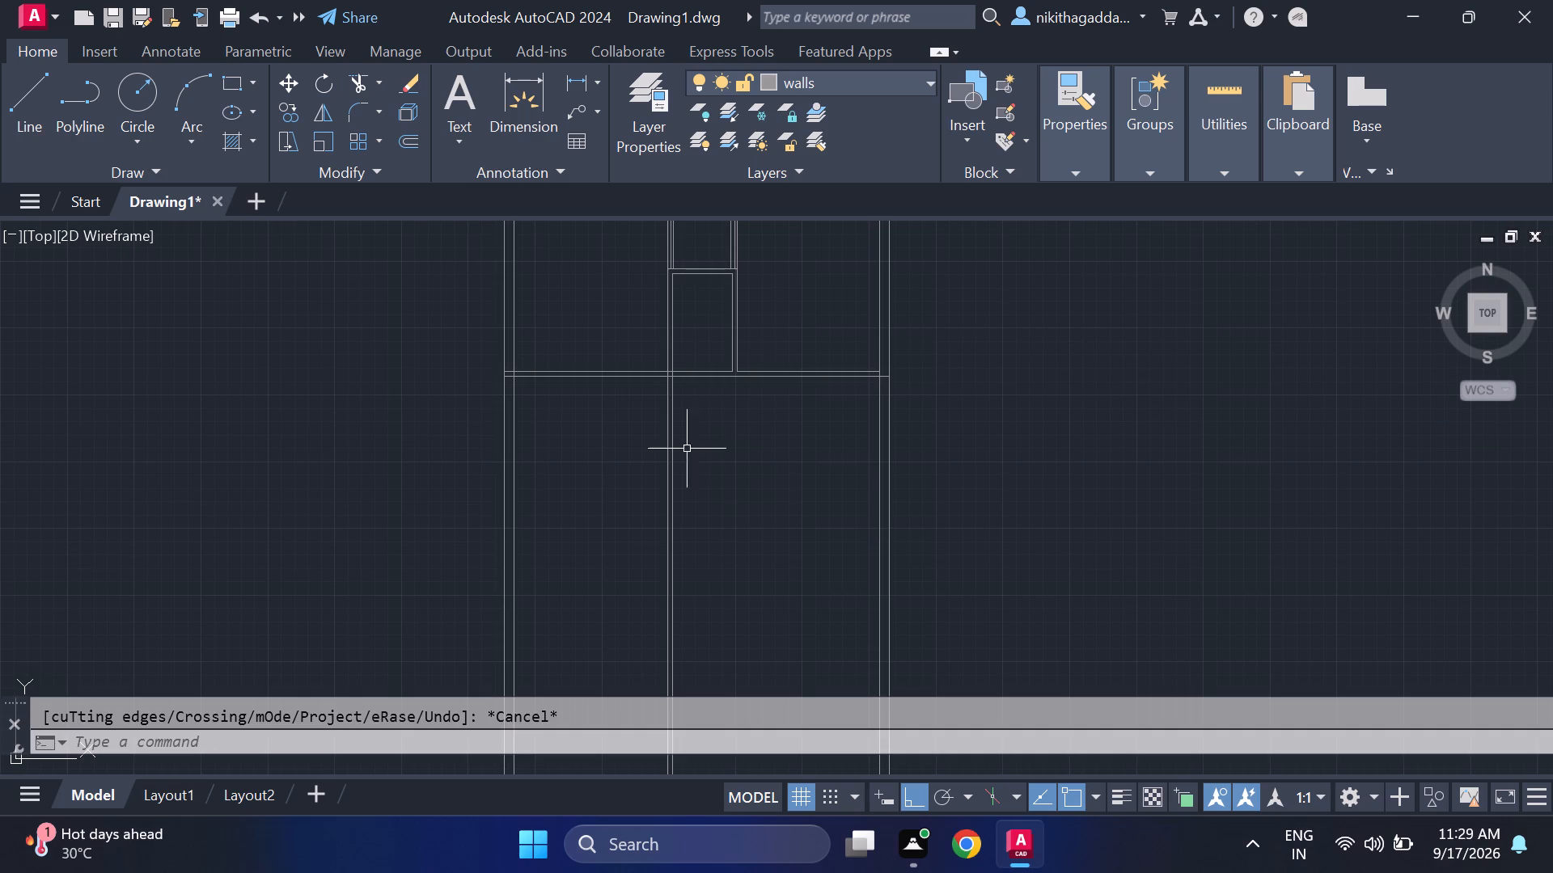
Offset the left outer wall's inner line 8' toward the inside of the plan.
{"action": "scroll", "coordinate": [616, 405], "scroll_direction": "up", "scroll_amount": 2}
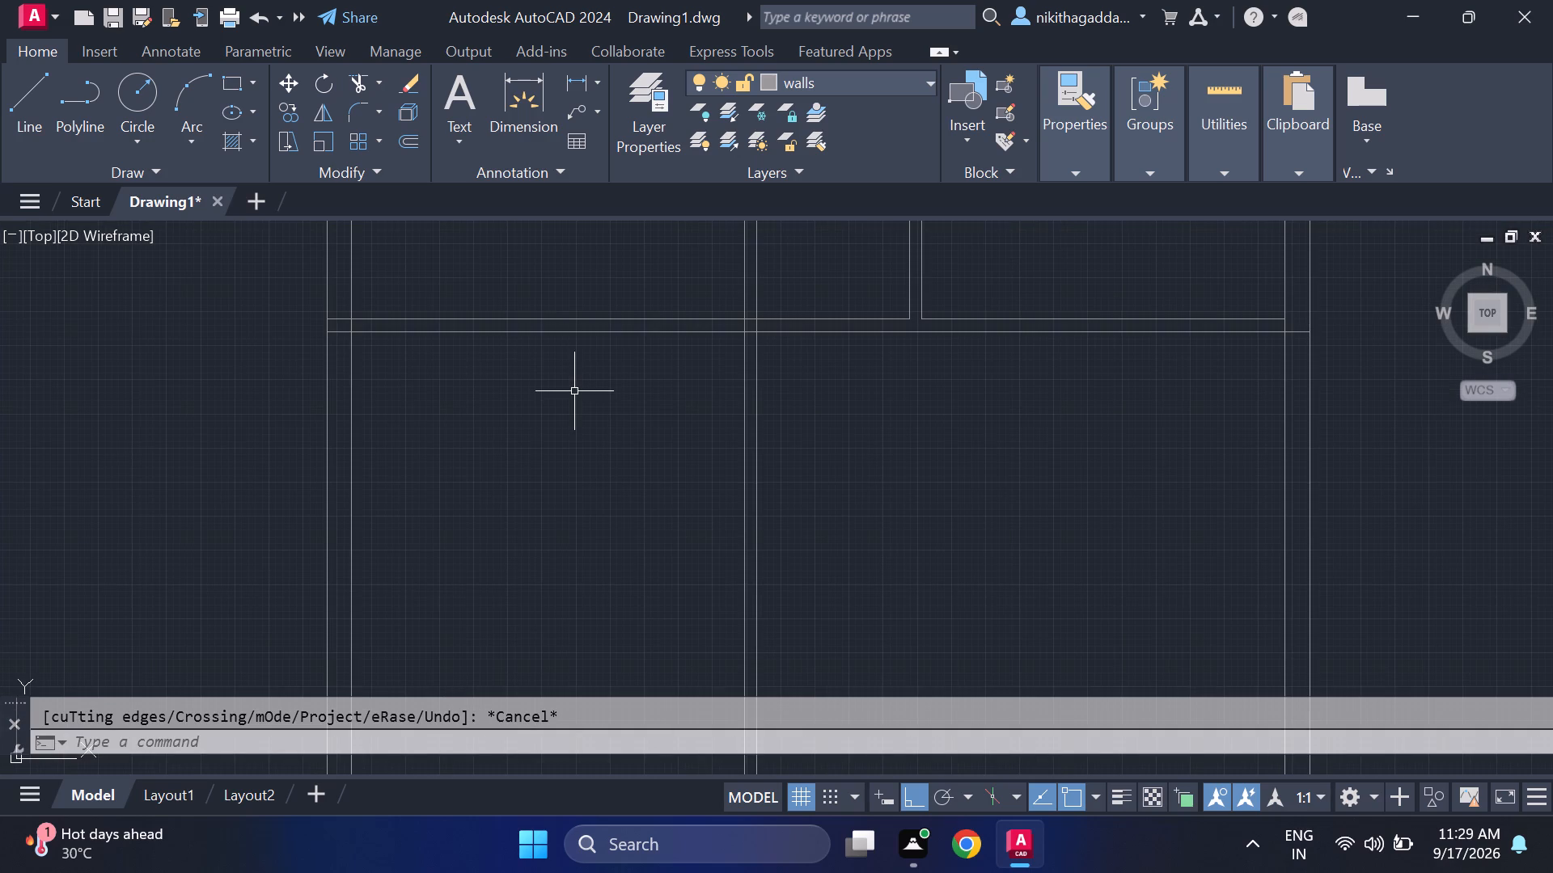
{"action": "type", "text": "of"}
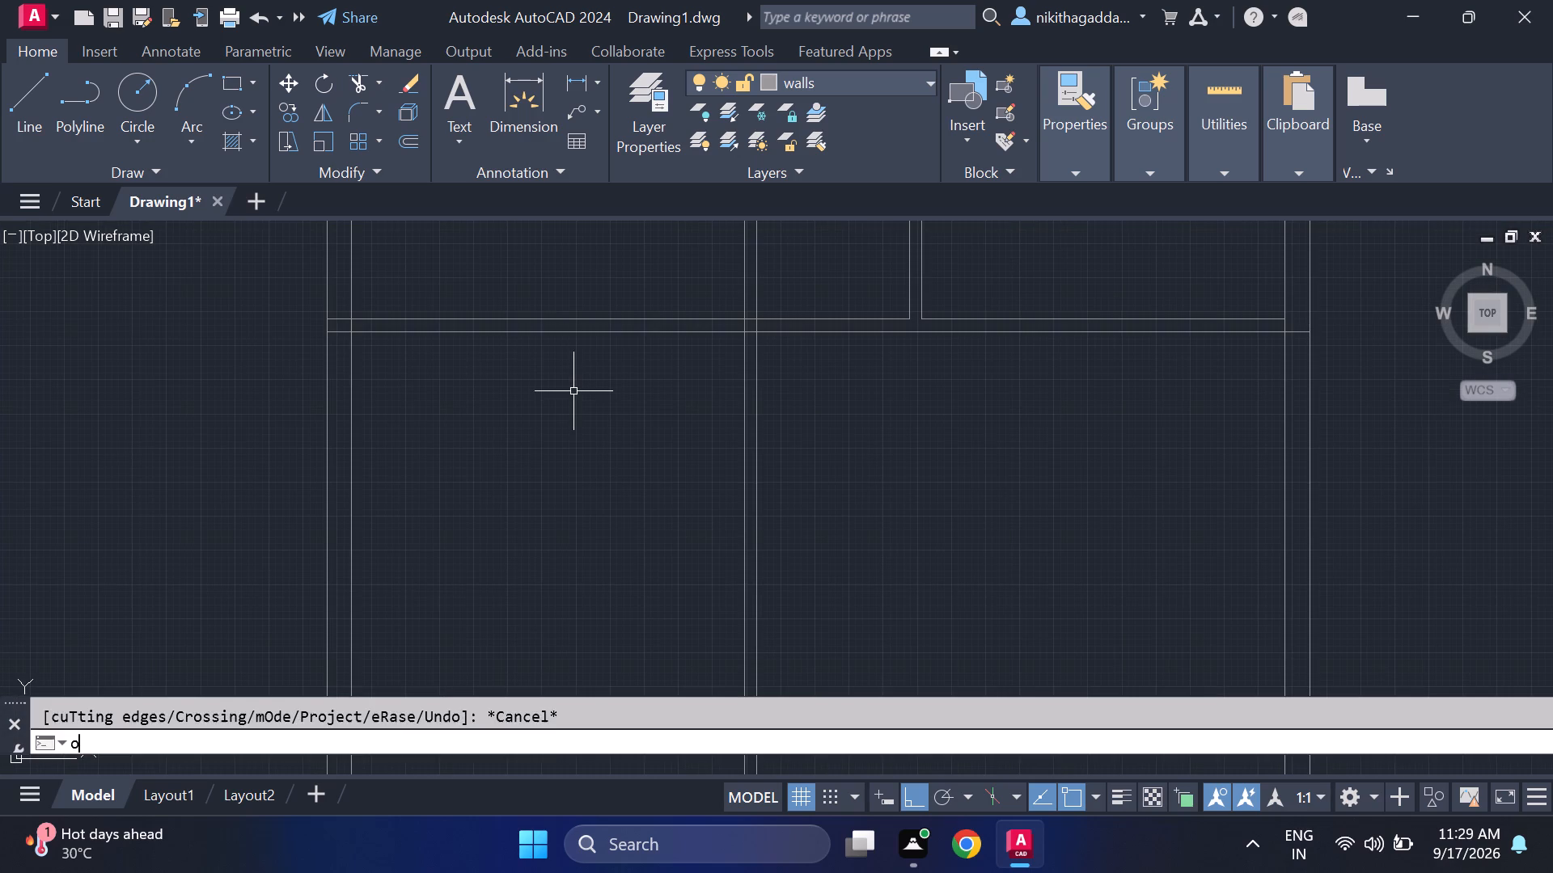
{"action": "key", "text": "Return"}
{"action": "type", "text": "8'"}
{"action": "key", "text": "Return"}
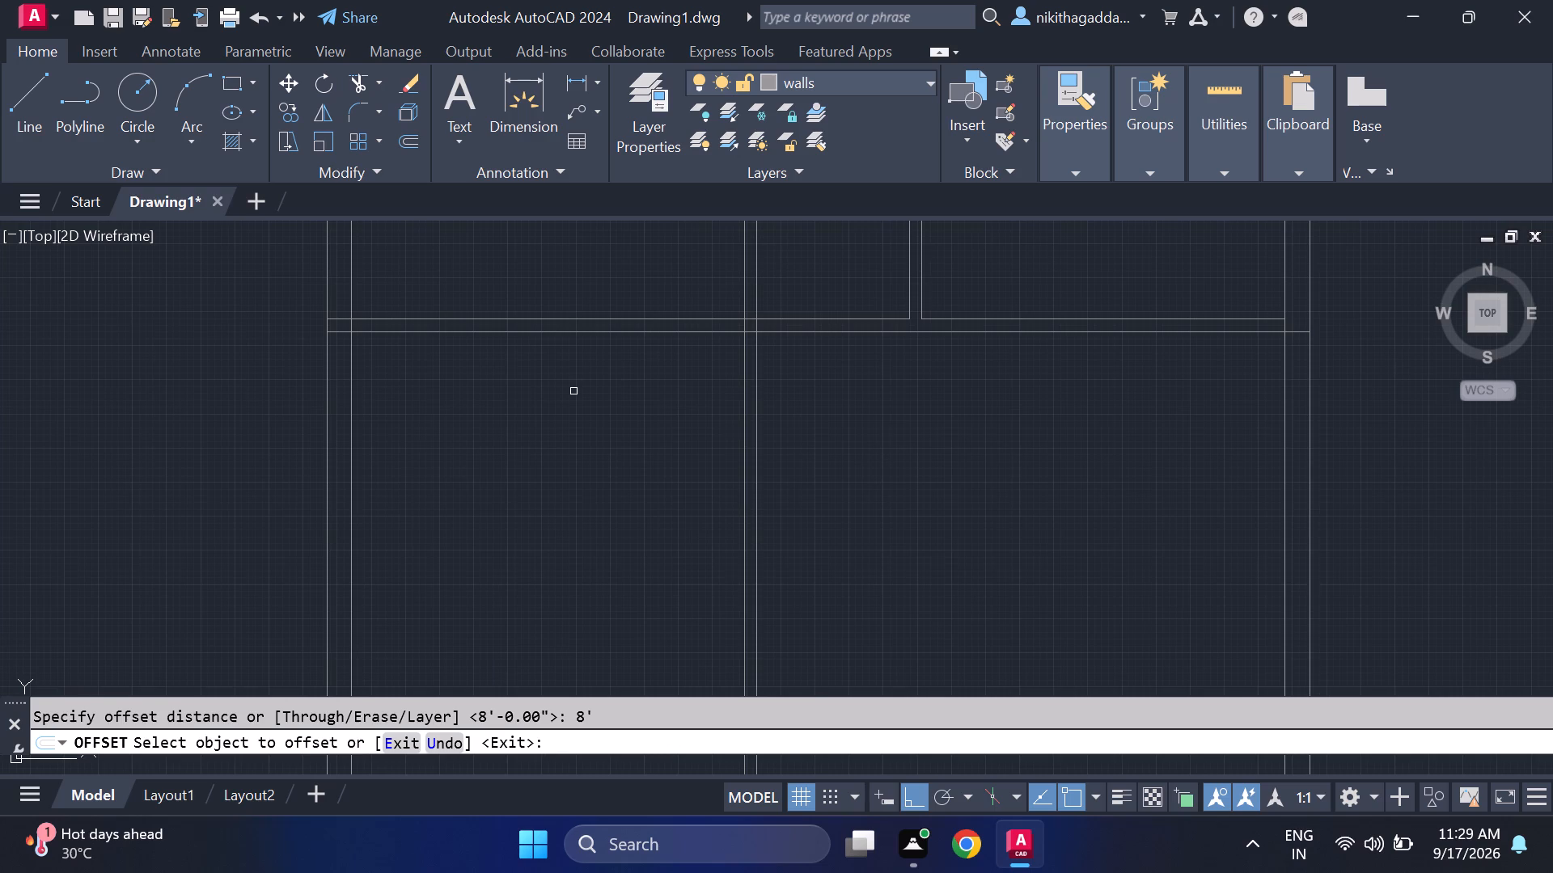
{"action": "left_click", "coordinate": [351, 479]}
{"action": "left_click", "coordinate": [645, 453]}
{"action": "key", "text": "Escape"}
Offset the new vertical line 4.5" to the right to form a partition.
{"action": "type", "text": "of"}
{"action": "key", "text": "Return"}
{"action": "type", "text": "4.5\""}
{"action": "key", "text": "Return"}
{"action": "left_click", "coordinate": [611, 498]}
{"action": "left_click", "coordinate": [655, 479]}
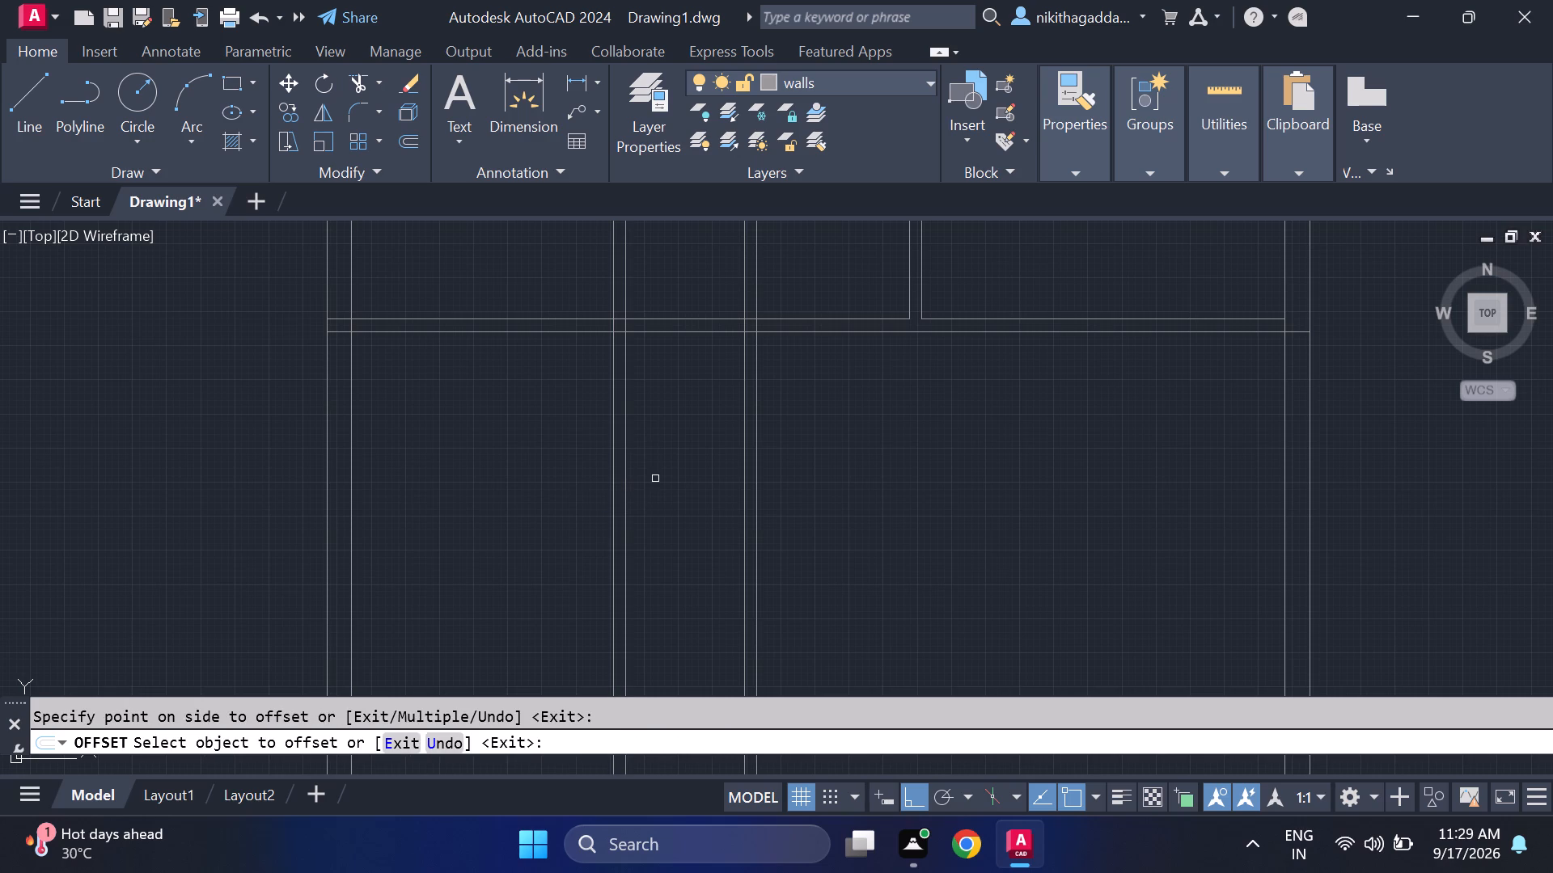
{"action": "key", "text": "Escape"}
Offset the long horizontal partition's lower line 4' downward, in its portion on the left side of the plan.
{"action": "type", "text": "of"}
{"action": "key", "text": "Return"}
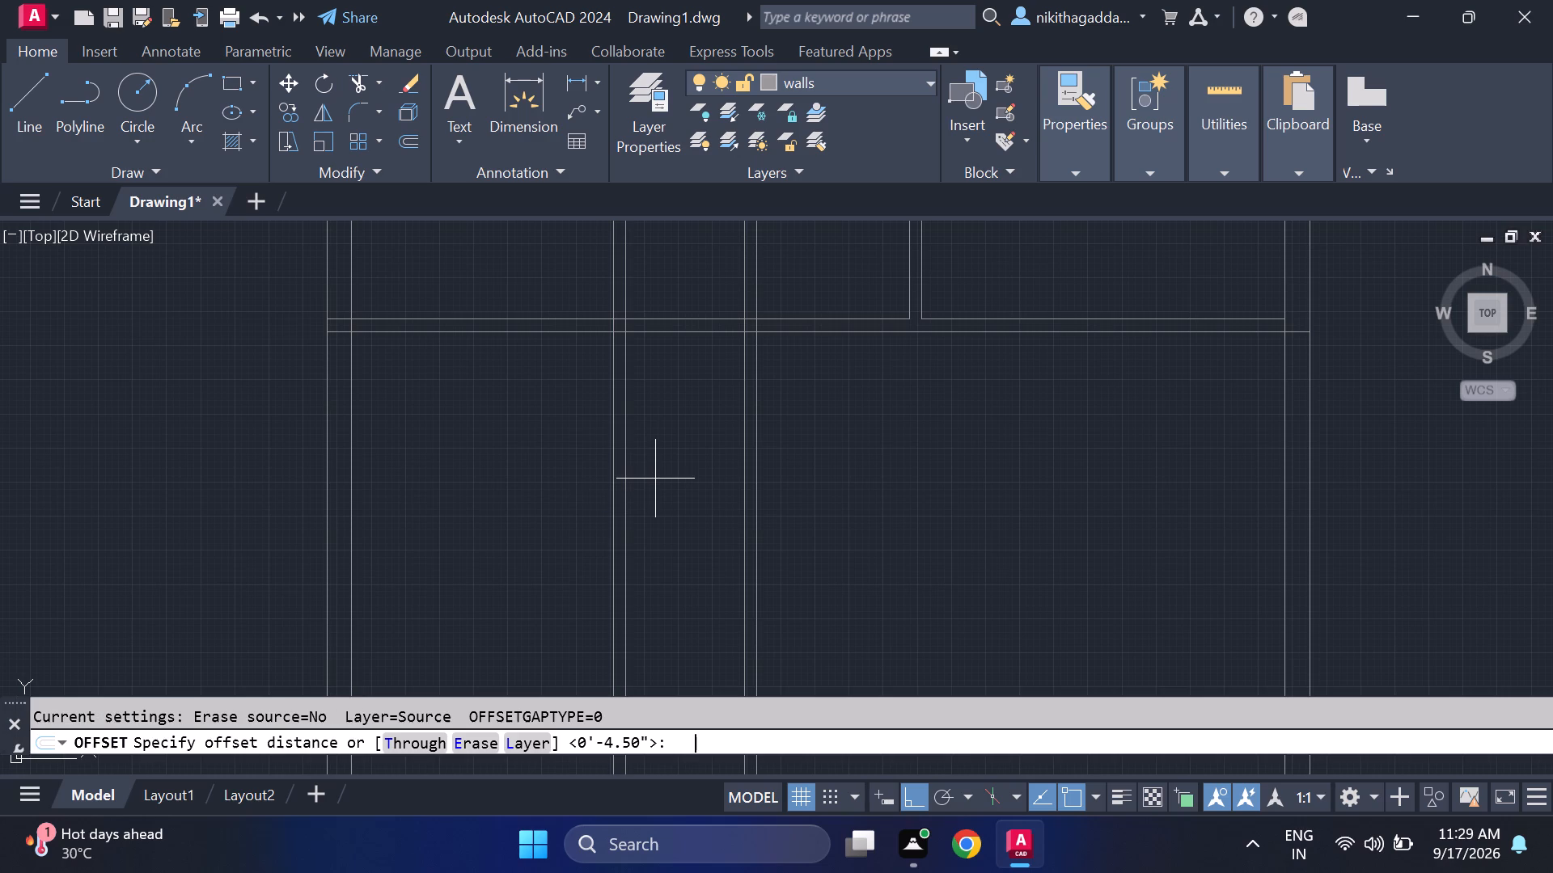
{"action": "type", "text": "4'"}
{"action": "key", "text": "Return"}
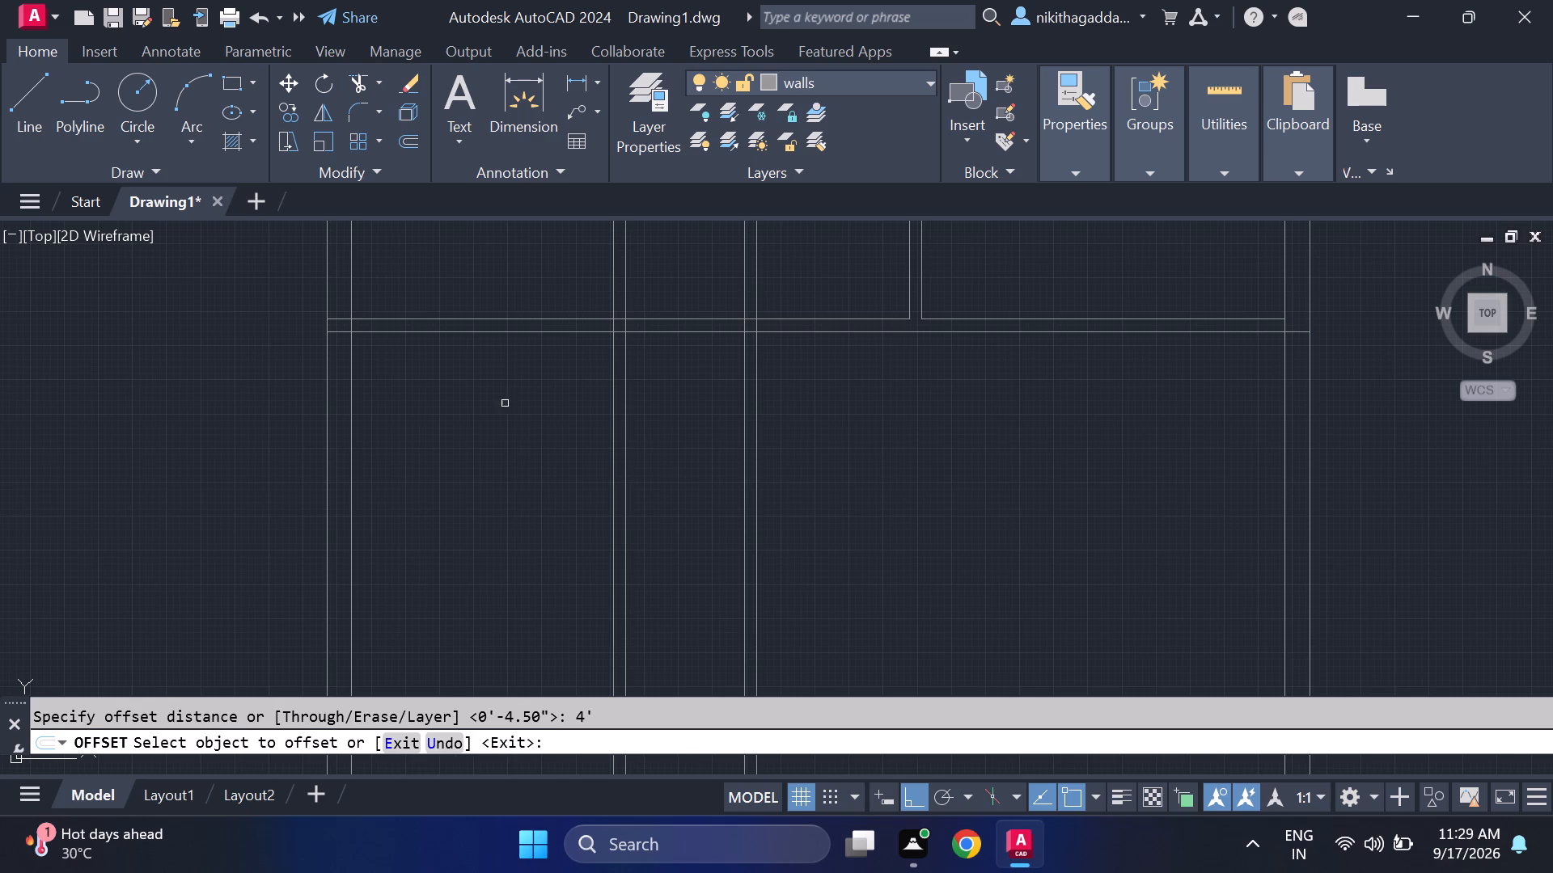
{"action": "left_click", "coordinate": [505, 331]}
{"action": "left_click", "coordinate": [494, 548]}
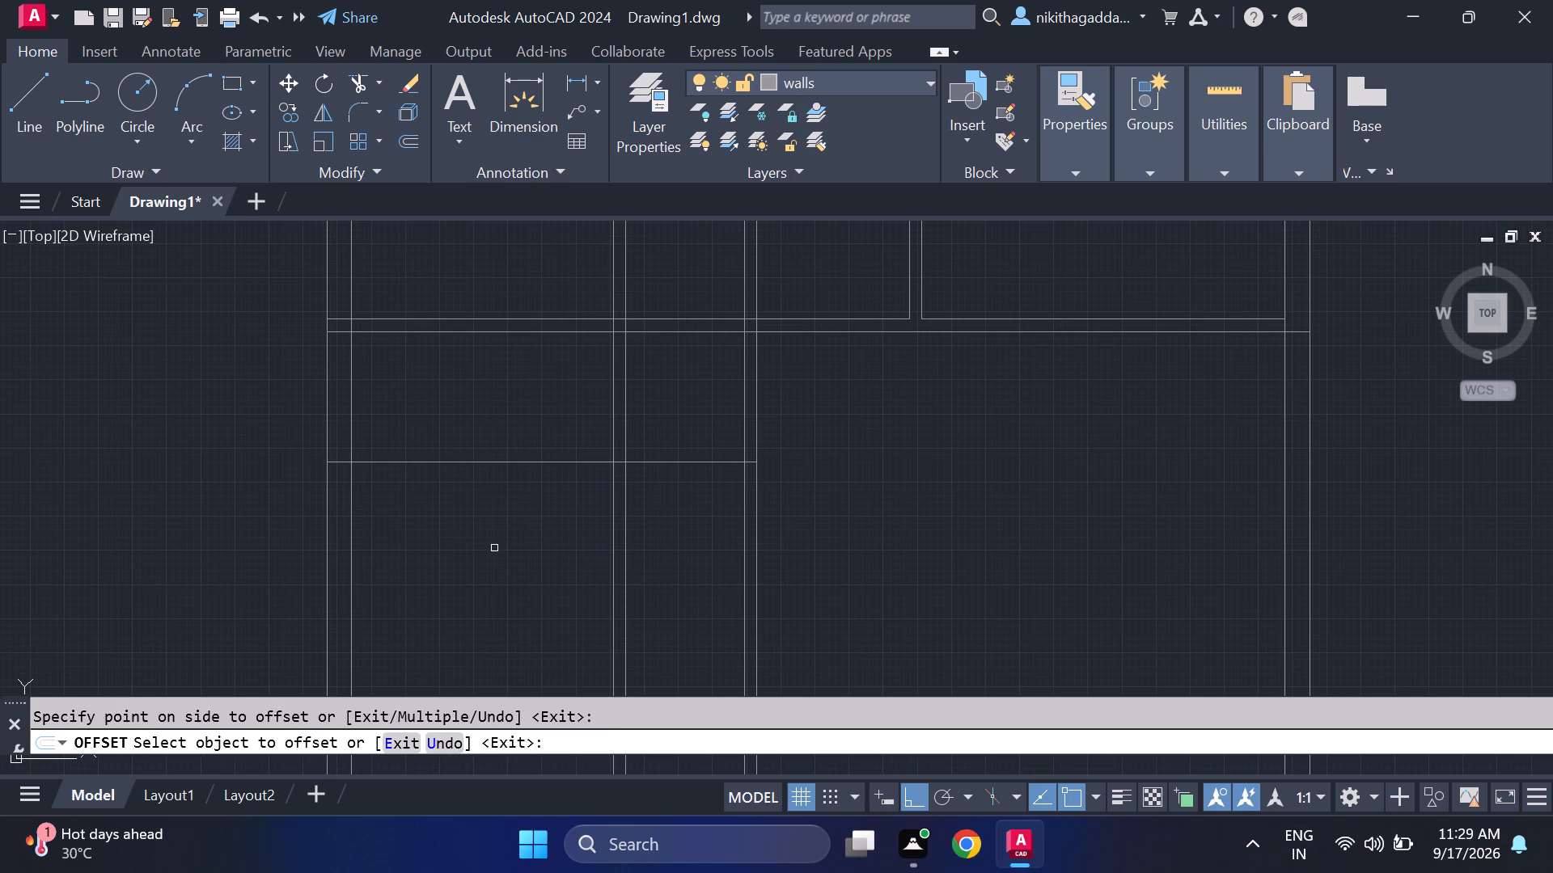
{"action": "key", "text": "Escape"}
Offset the new horizontal line 4.5" downward to form a second horizontal partition.
{"action": "type", "text": "of"}
{"action": "key", "text": "Return"}
{"action": "type", "text": "4.5\""}
{"action": "key", "text": "Return"}
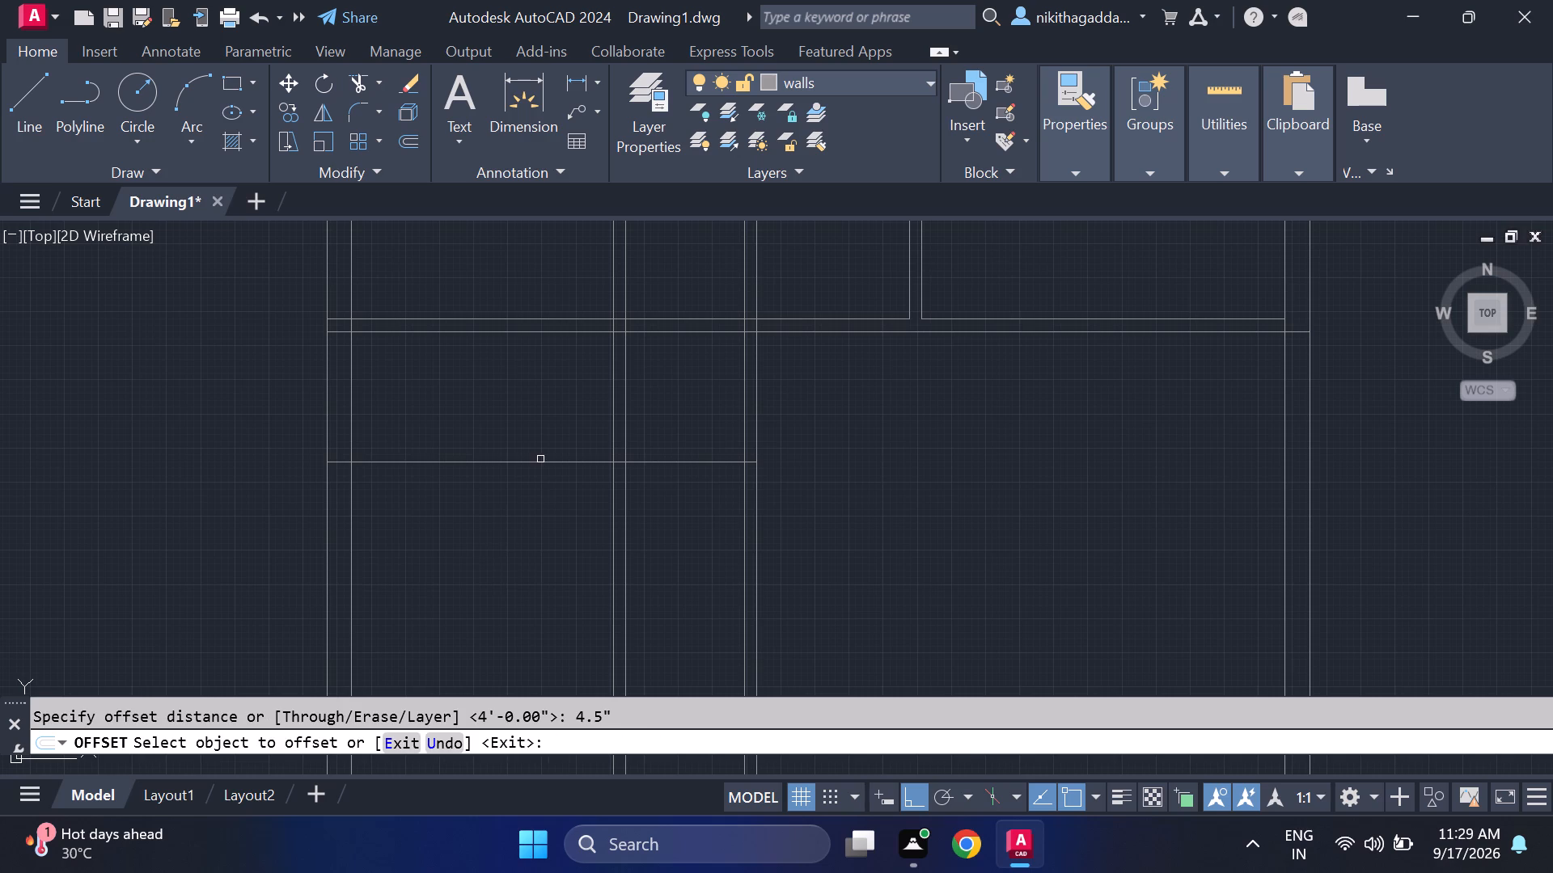
{"action": "left_click", "coordinate": [540, 461]}
{"action": "left_click", "coordinate": [518, 545]}
{"action": "key", "text": "Escape"}
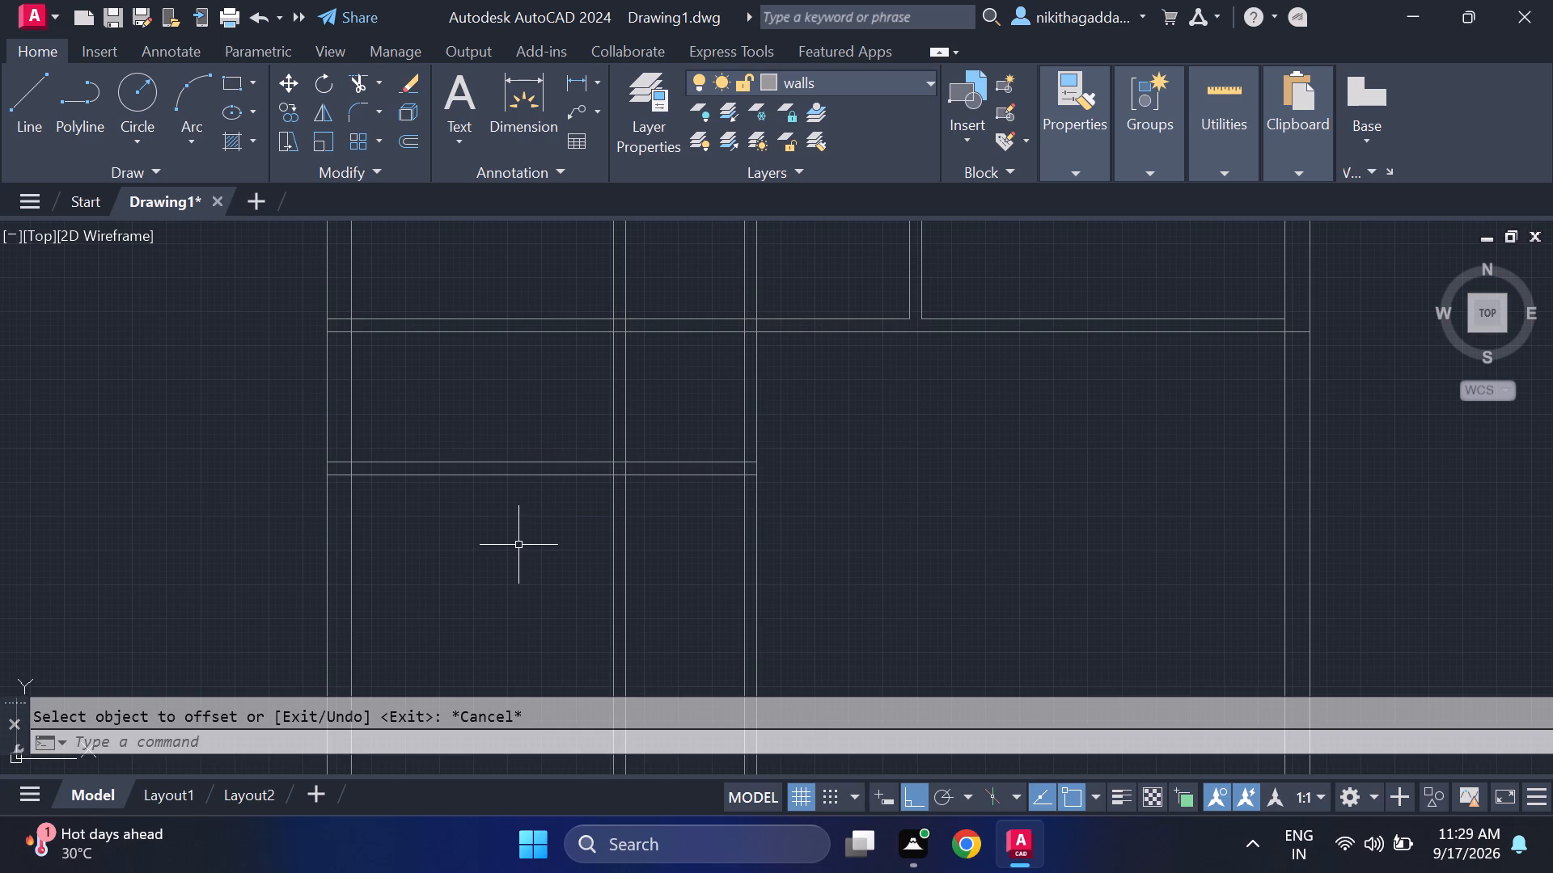
Trim the central vertical partition's left line between the two horizontal partitions, and open its junction with the upper horizontal partition.
{"action": "scroll", "coordinate": [513, 510], "scroll_direction": "down", "scroll_amount": 2}
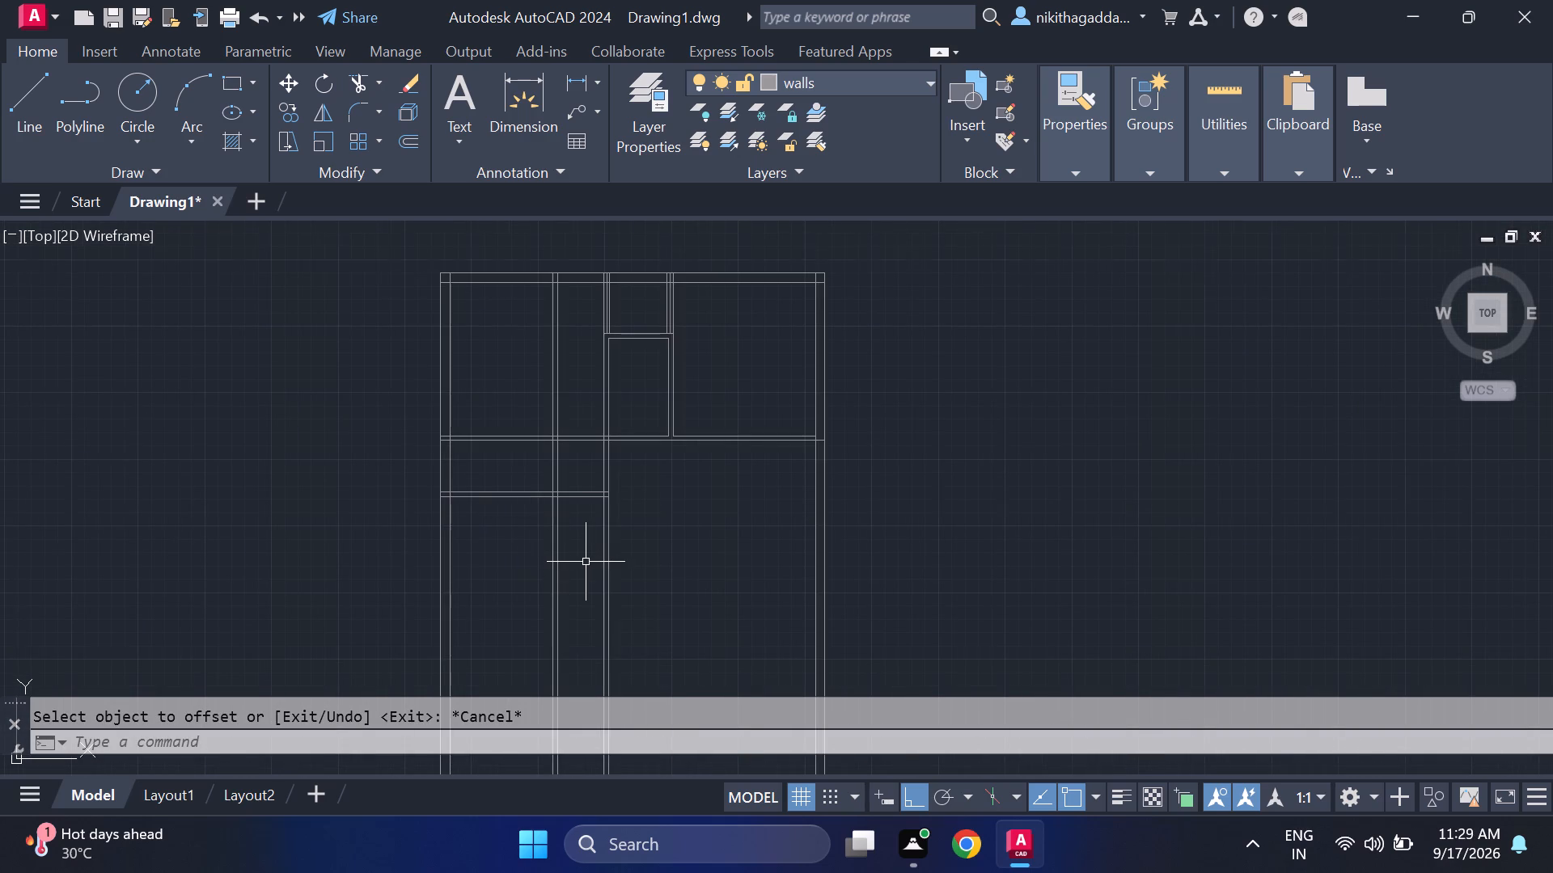
{"action": "scroll", "coordinate": [586, 562], "scroll_direction": "up", "scroll_amount": 2}
{"action": "type", "text": "tr"}
{"action": "key", "text": "Return"}
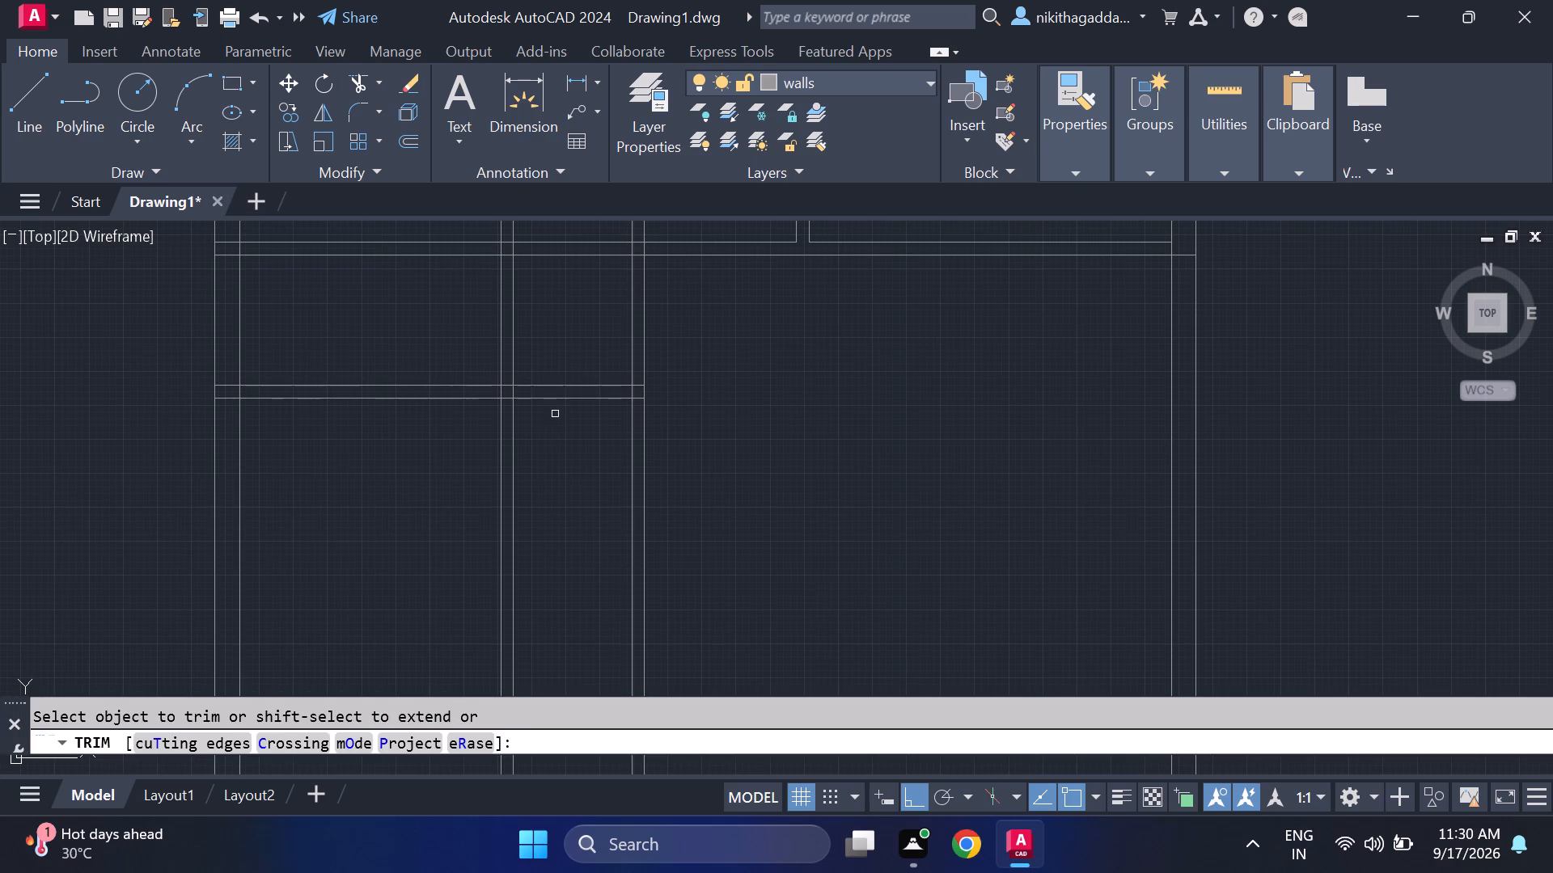
{"action": "left_click", "coordinate": [633, 348]}
{"action": "middle_click_drag", "start_coordinate": [614, 314], "coordinate": [636, 382]}
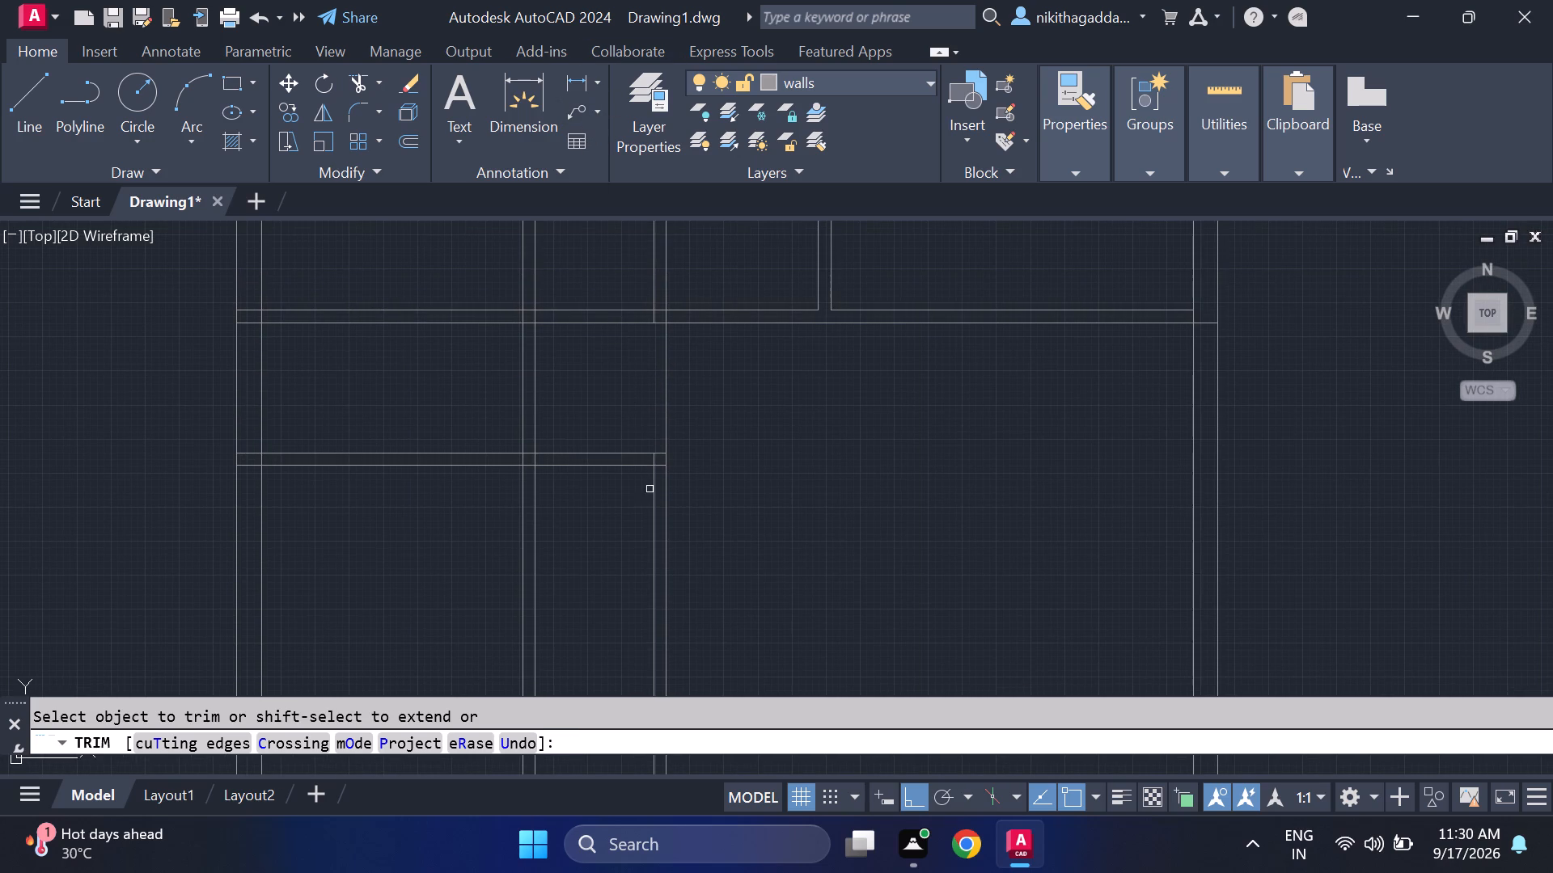
{"action": "scroll", "coordinate": [639, 289], "scroll_direction": "up", "scroll_amount": 2}
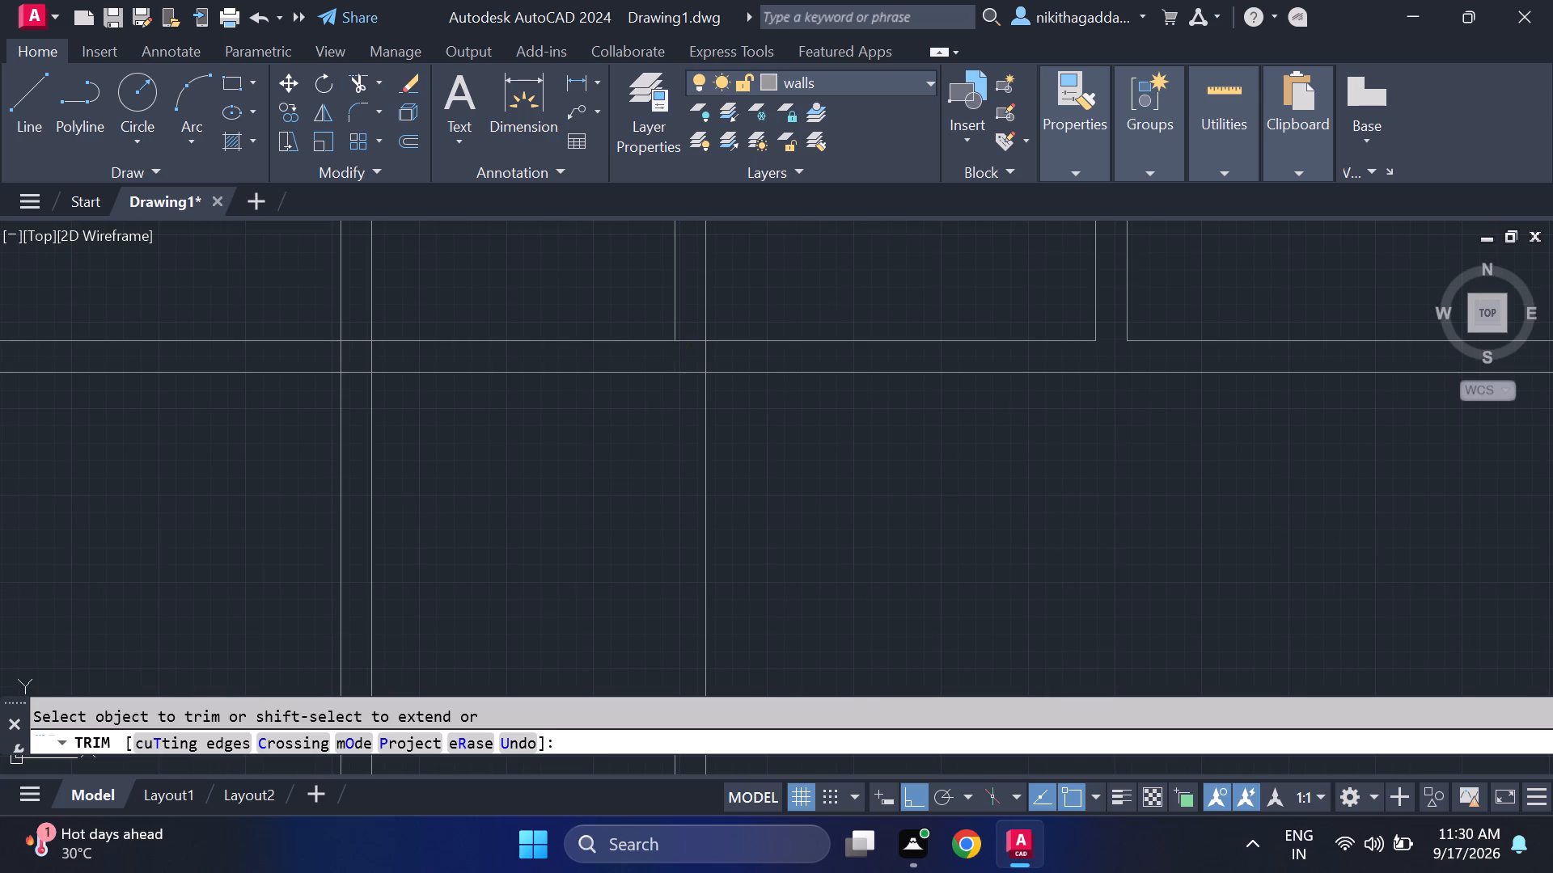
{"action": "left_click", "coordinate": [676, 358]}
{"action": "left_click", "coordinate": [690, 339]}
{"action": "scroll", "coordinate": [684, 418], "scroll_direction": "down", "scroll_amount": 2}
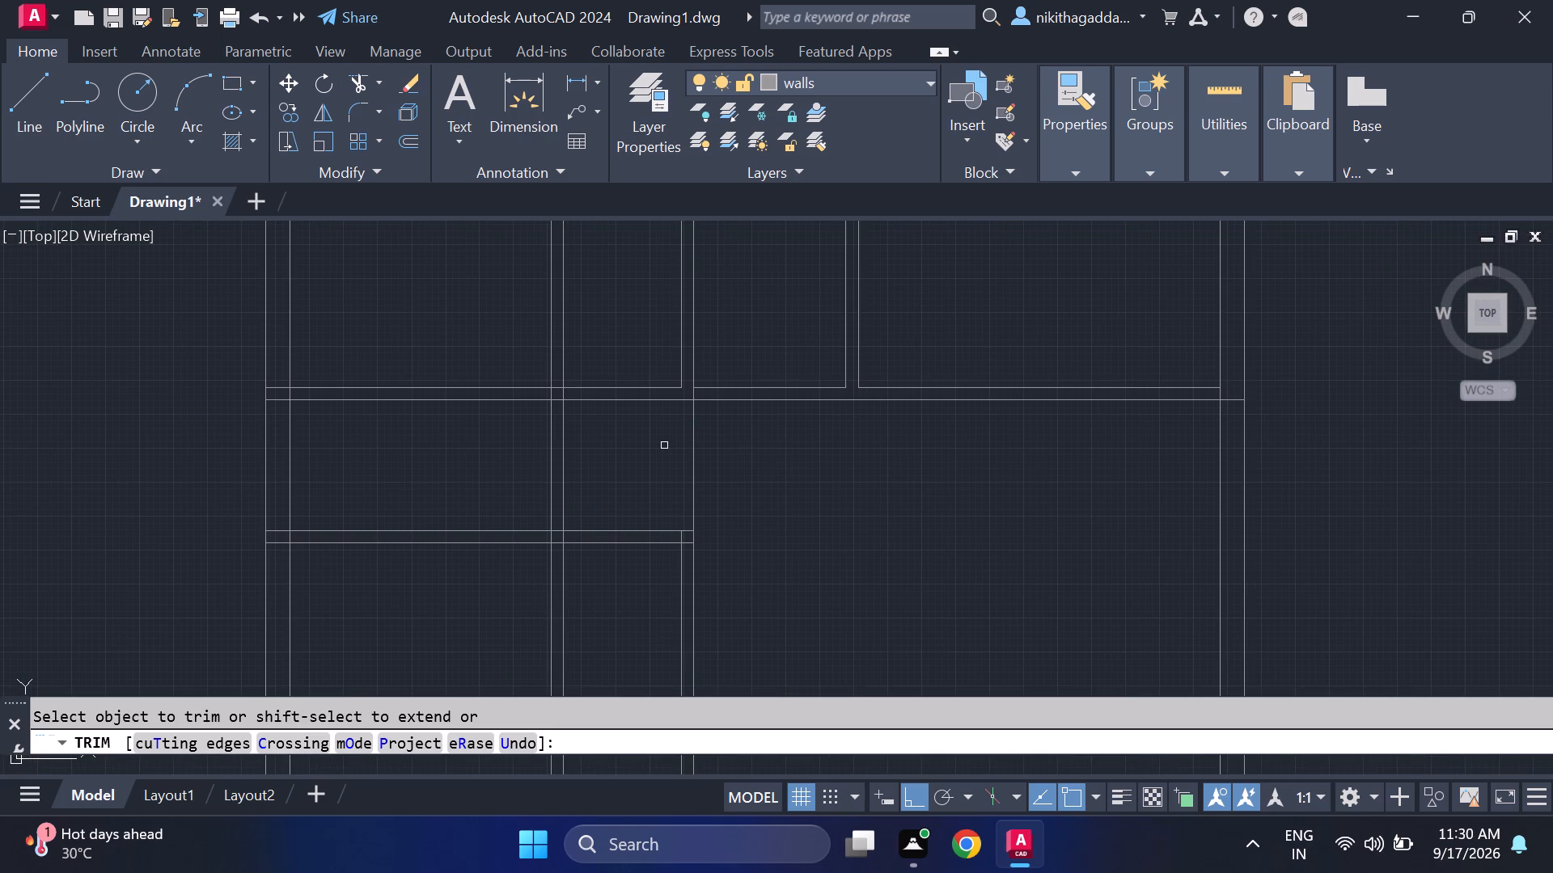
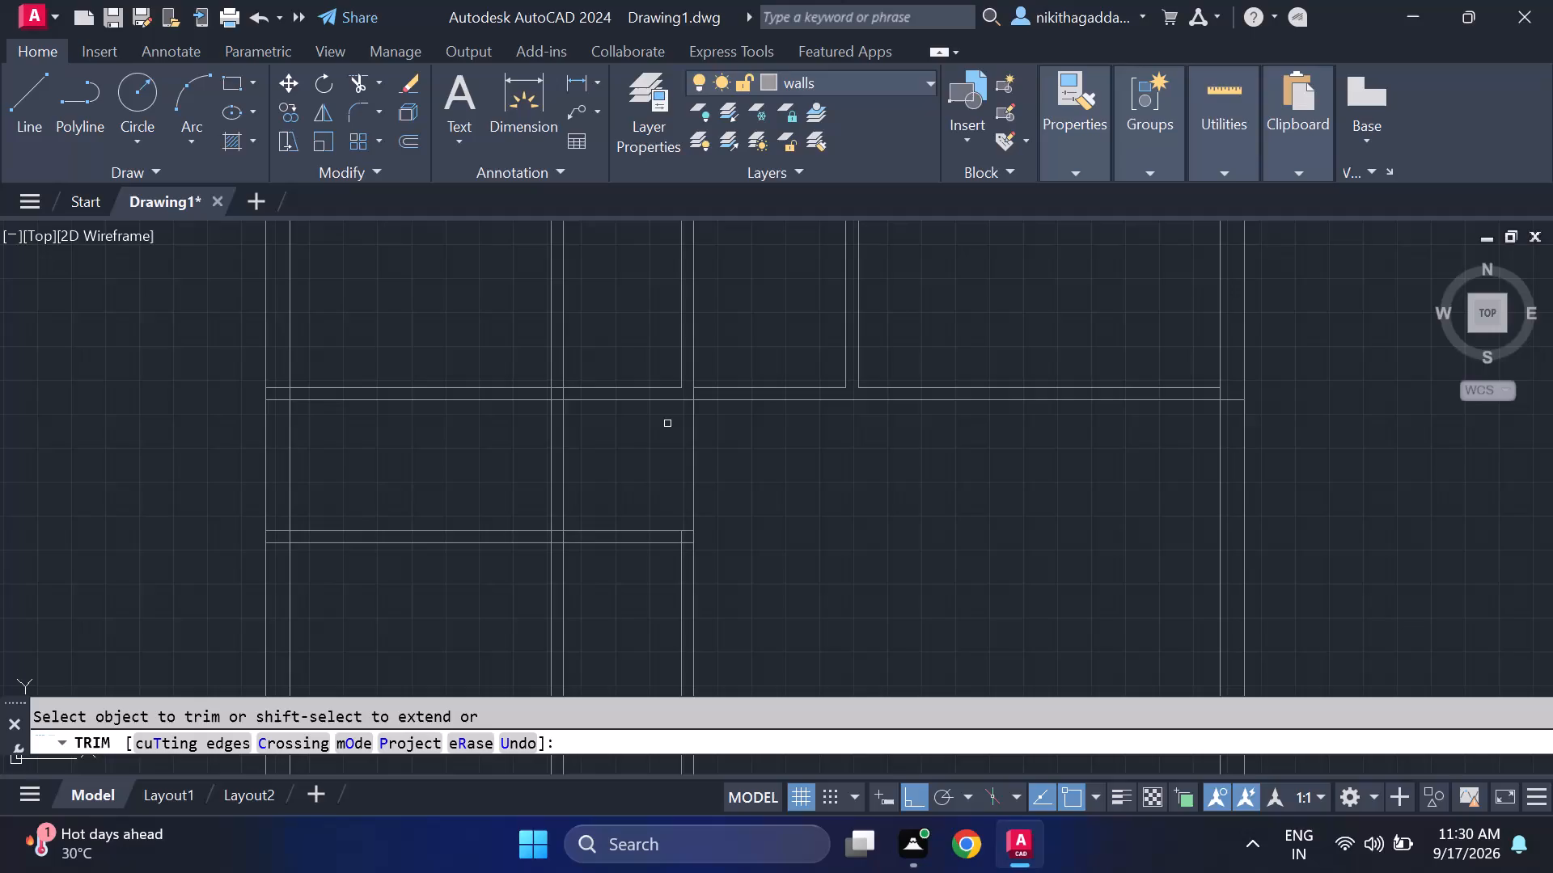
Trim the central vertical partition's right line between the two horizontal partitions and its stub inside the upper horizontal partition.
{"action": "left_click", "coordinate": [692, 430]}
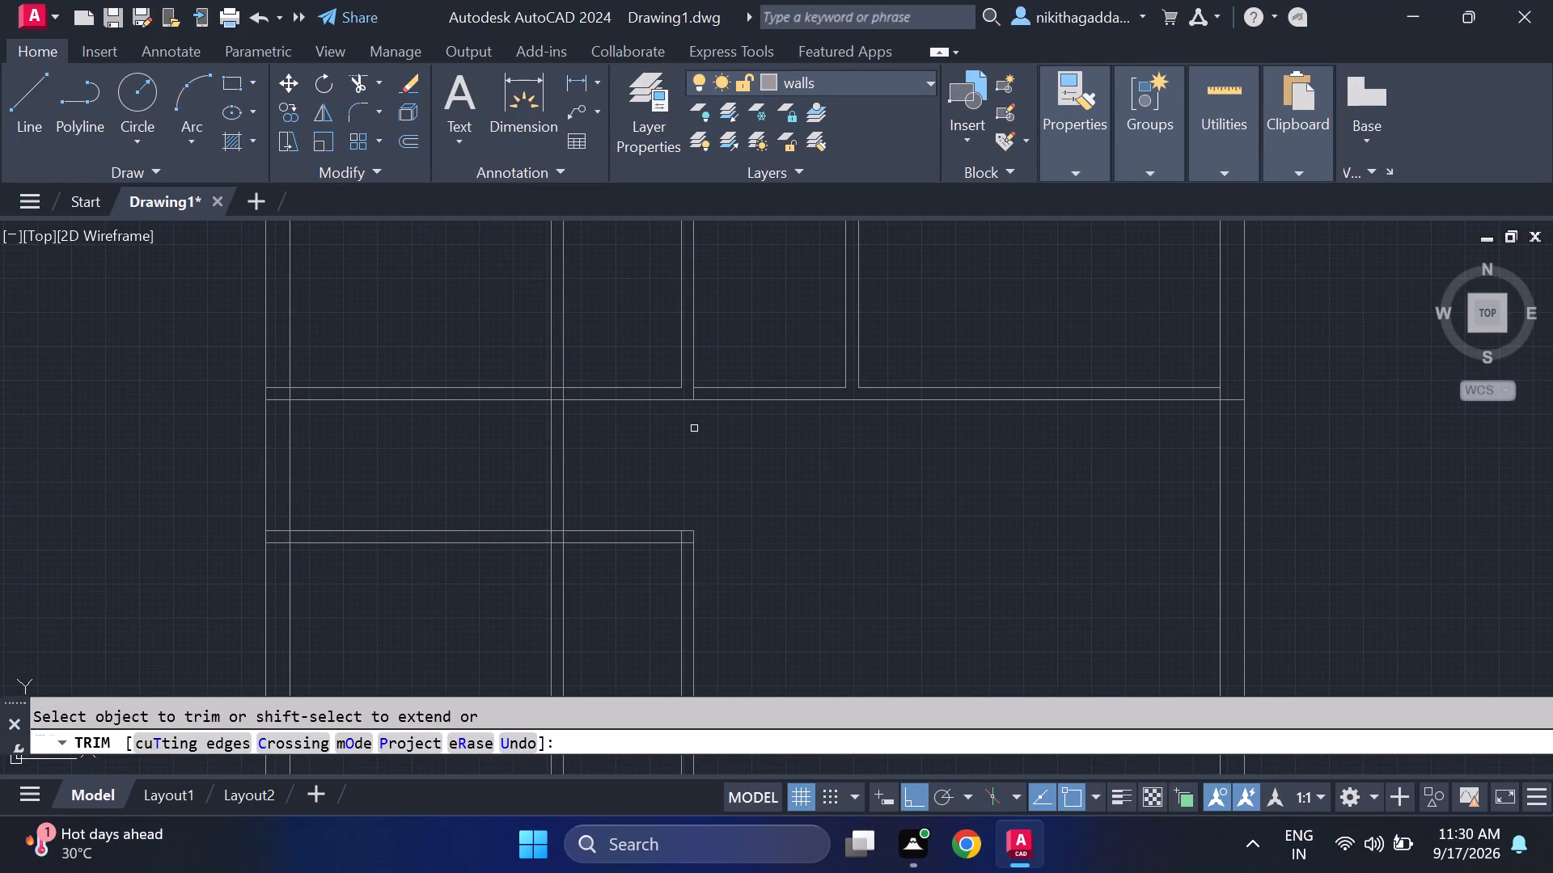
{"action": "left_click", "coordinate": [694, 394]}
{"action": "scroll", "coordinate": [698, 481], "scroll_direction": "down", "scroll_amount": 2}
{"action": "scroll", "coordinate": [698, 481], "scroll_direction": "up", "scroll_amount": 1}
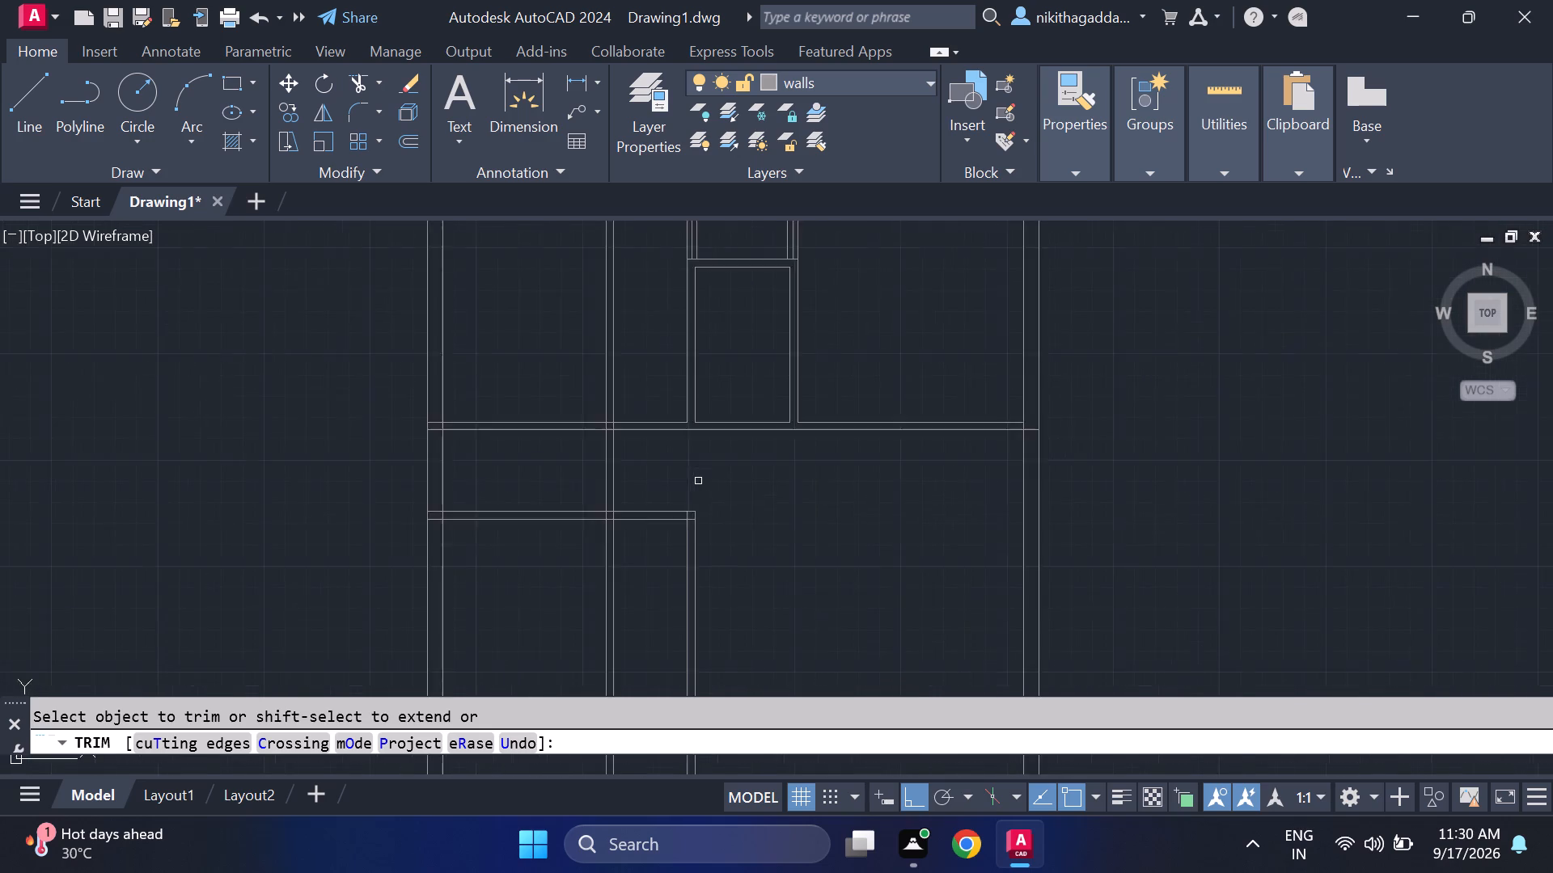
{"action": "scroll", "coordinate": [698, 481], "scroll_direction": "up", "scroll_amount": 1}
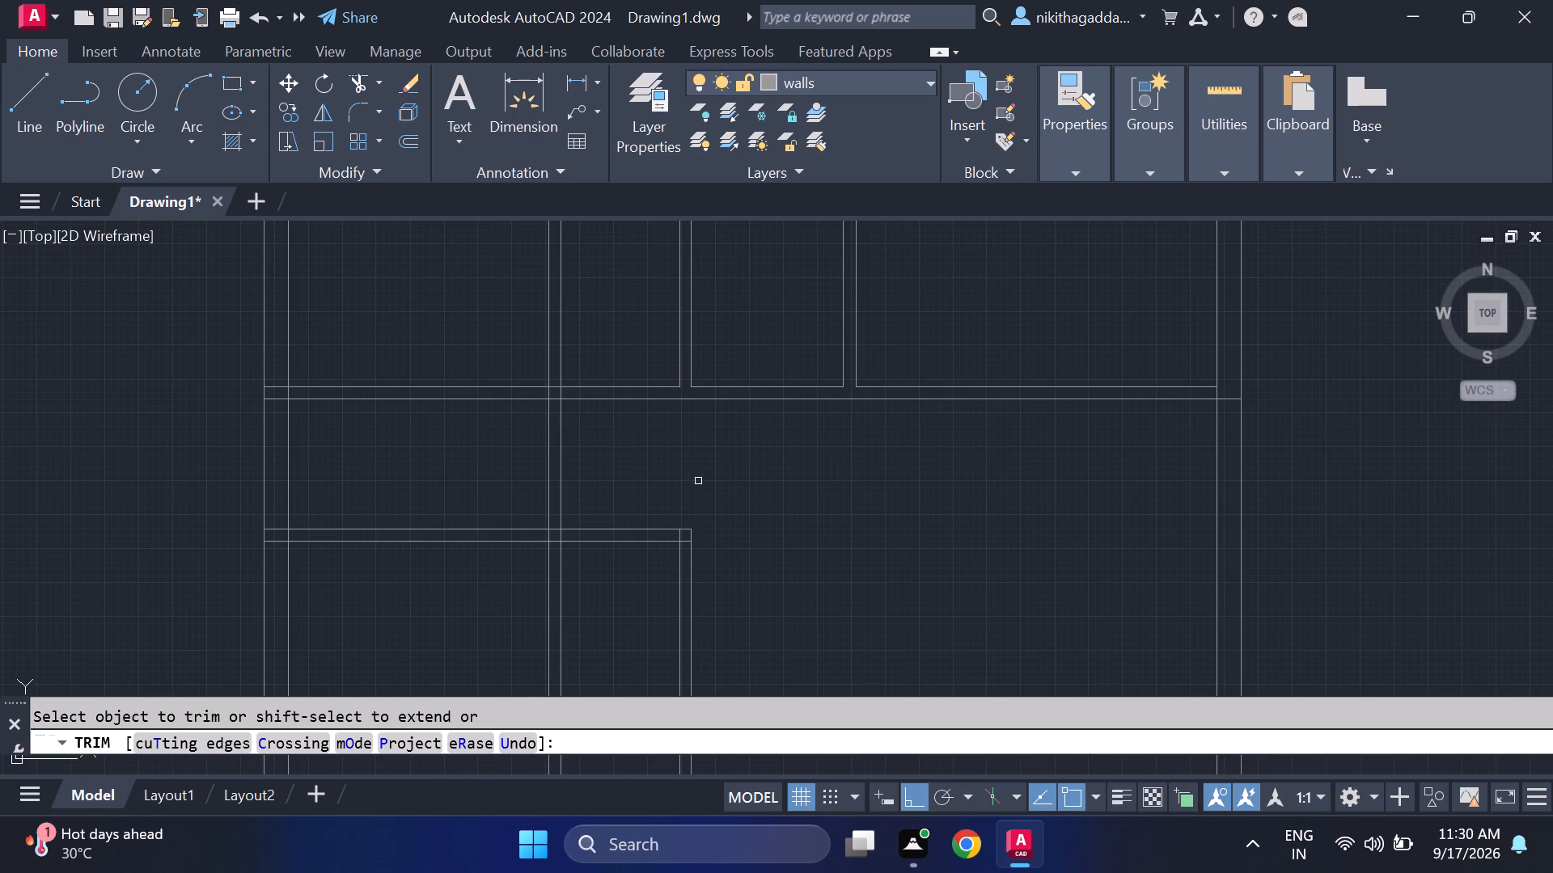
{"action": "scroll", "coordinate": [698, 477], "scroll_direction": "down", "scroll_amount": 1}
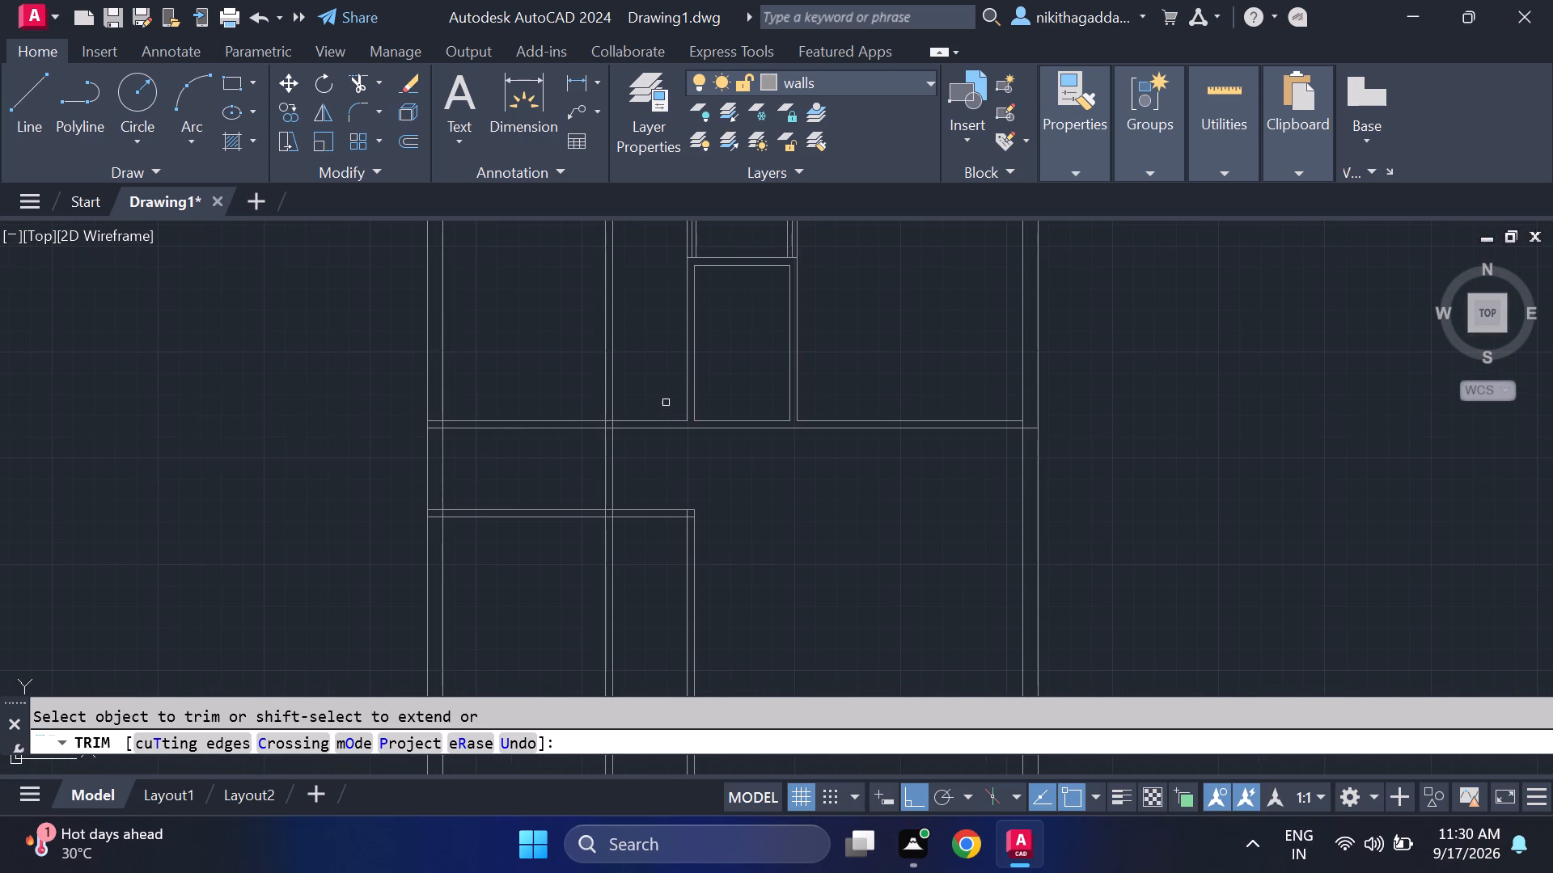
{"action": "scroll", "coordinate": [666, 400], "scroll_direction": "up", "scroll_amount": 1}
{"action": "key", "text": "Escape"}
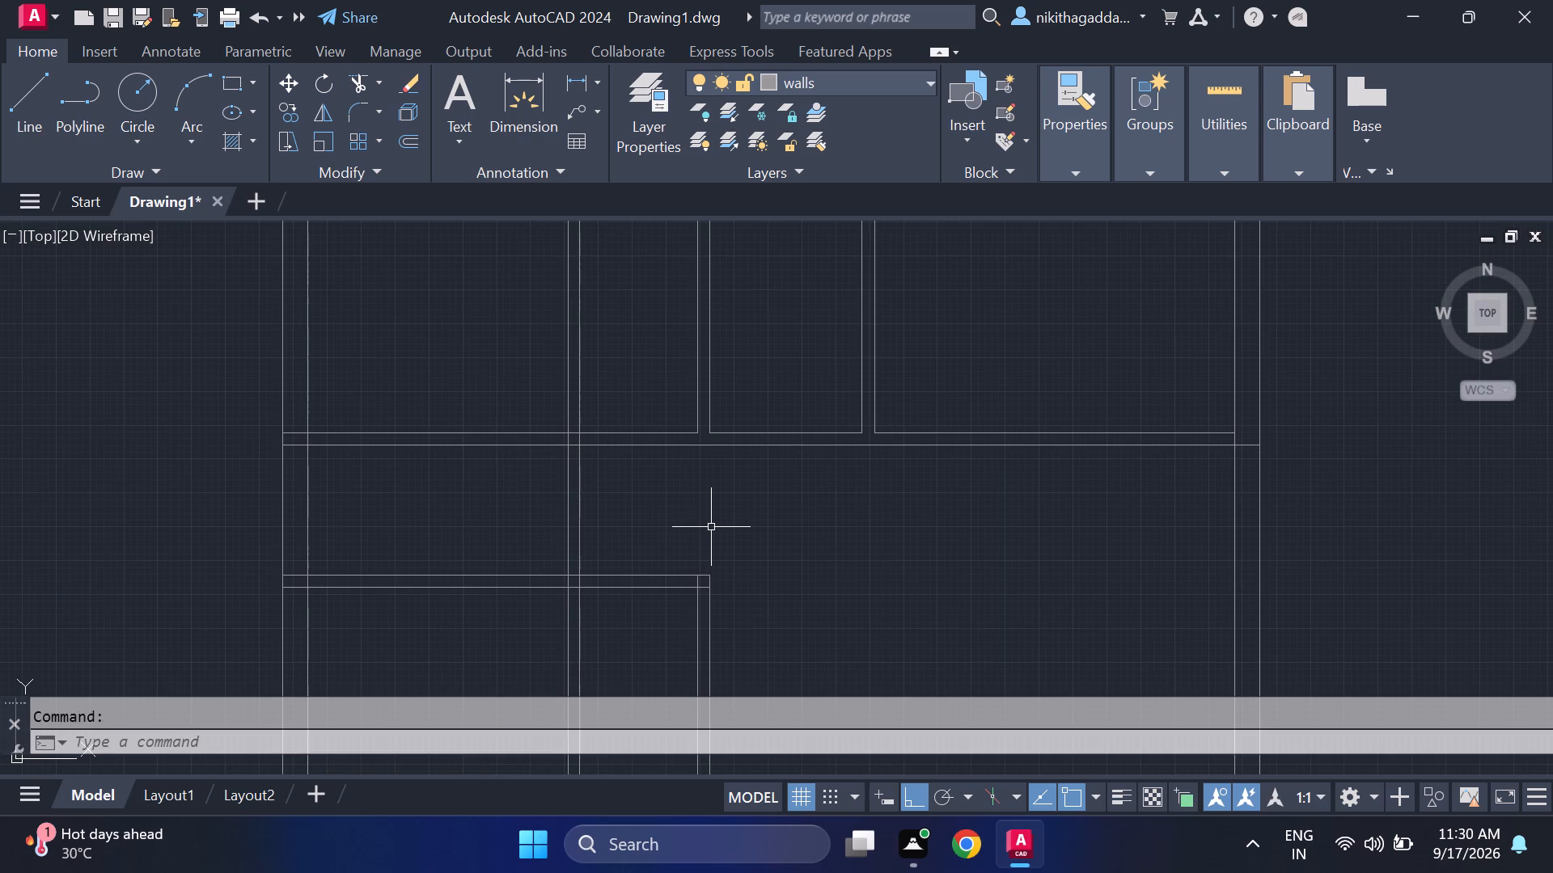
Extend the outer lines of the two vertical partitions above the long horizontal partition down to its lower line.
{"action": "type", "text": "ex"}
{"action": "key", "text": "Return"}
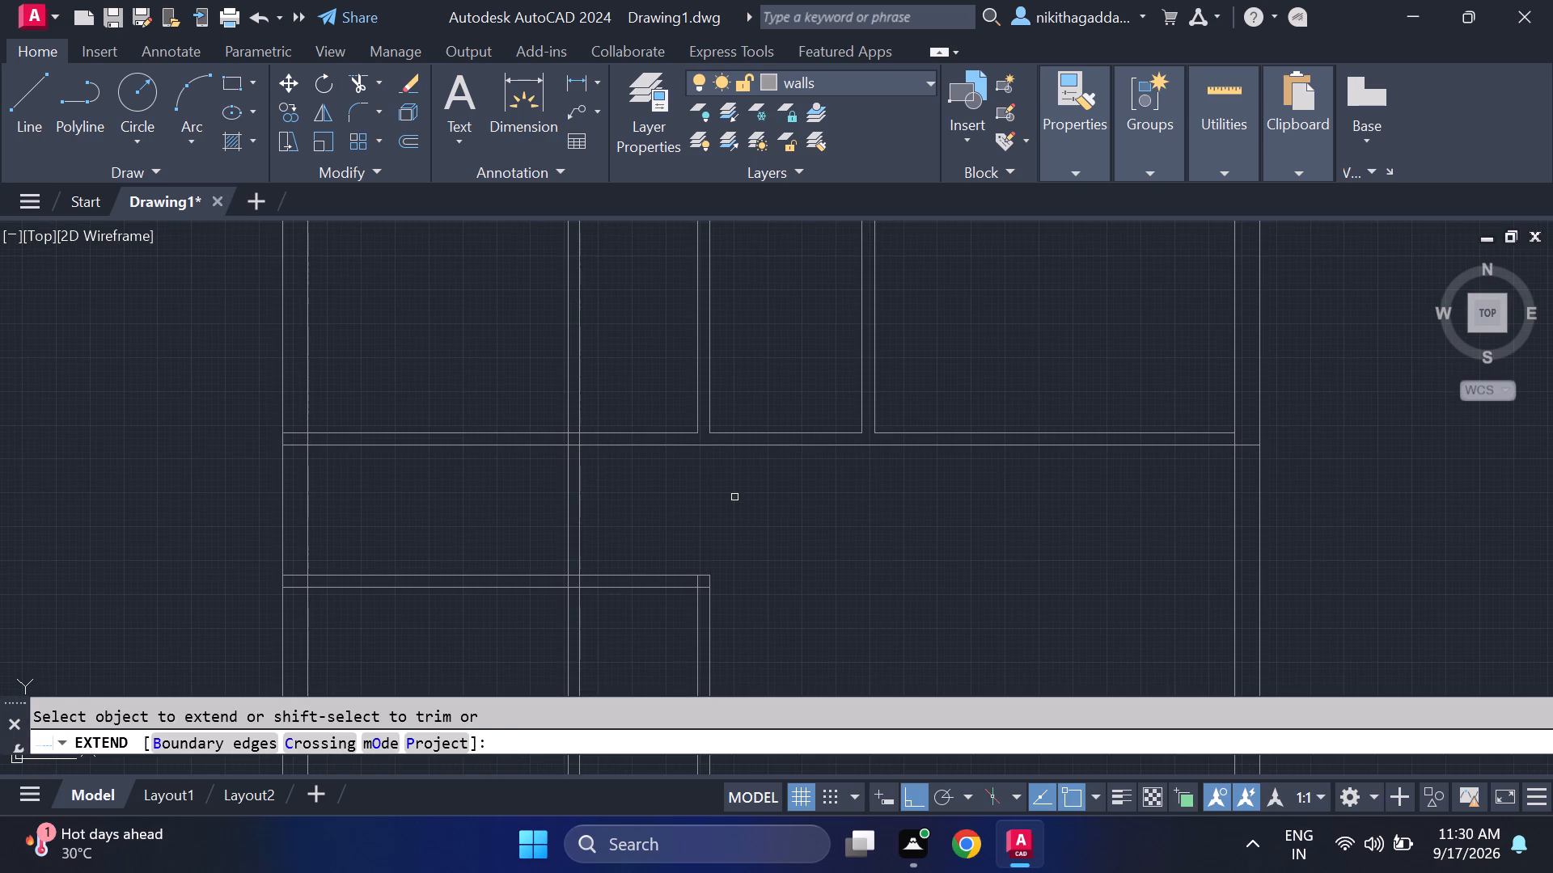
{"action": "left_click", "coordinate": [700, 413]}
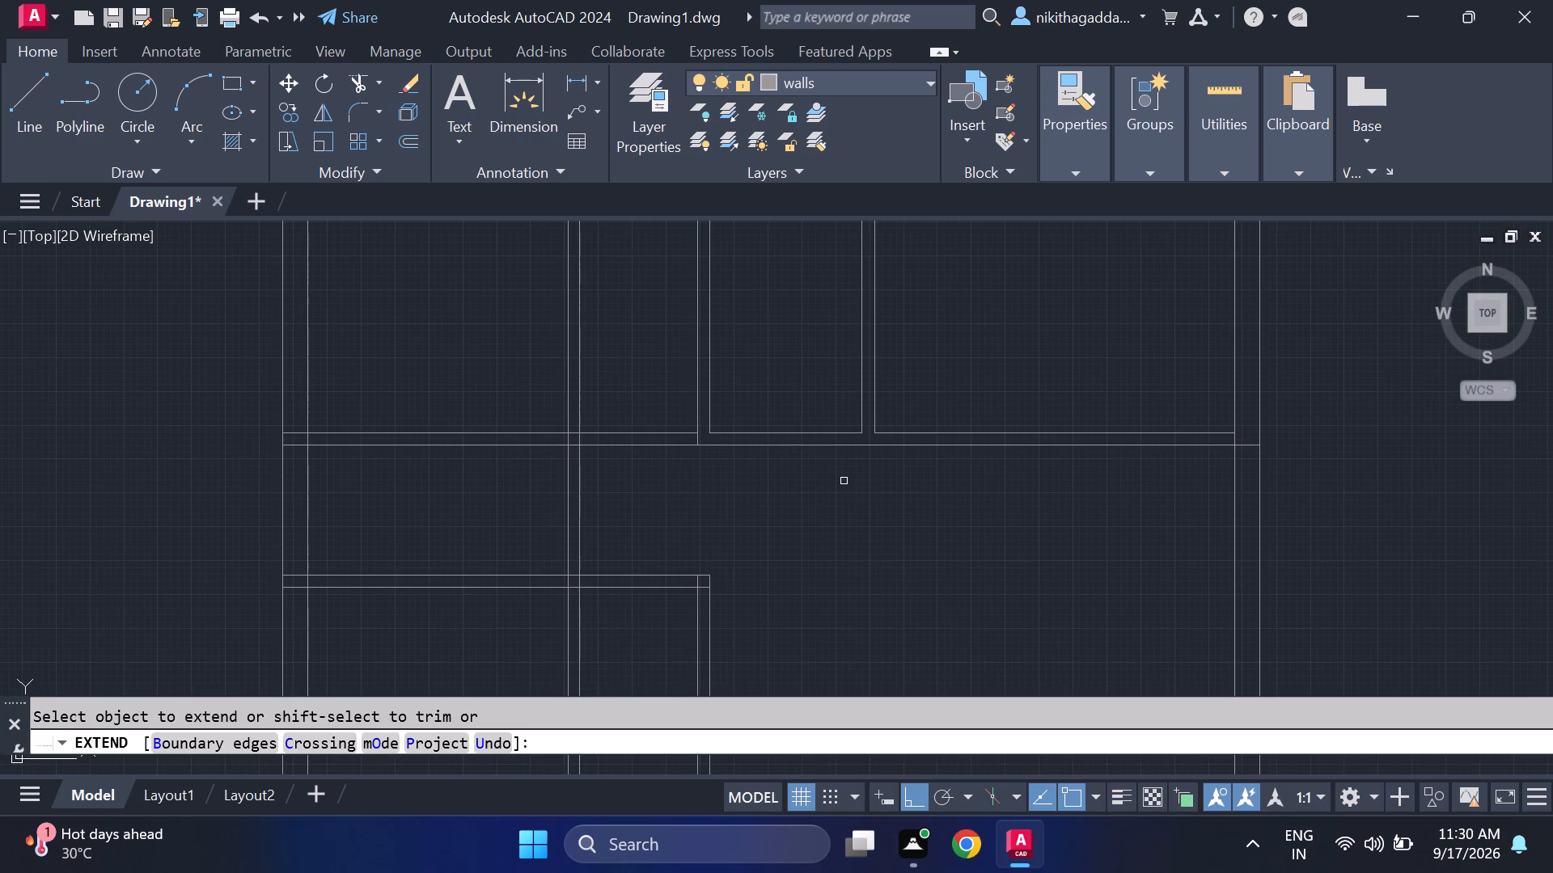
{"action": "left_click", "coordinate": [874, 406]}
{"action": "key", "text": "Escape"}
Trim the left interior vertical partition's two lines above and within the long horizontal partition.
{"action": "type", "text": "tr"}
{"action": "key", "text": "Return"}
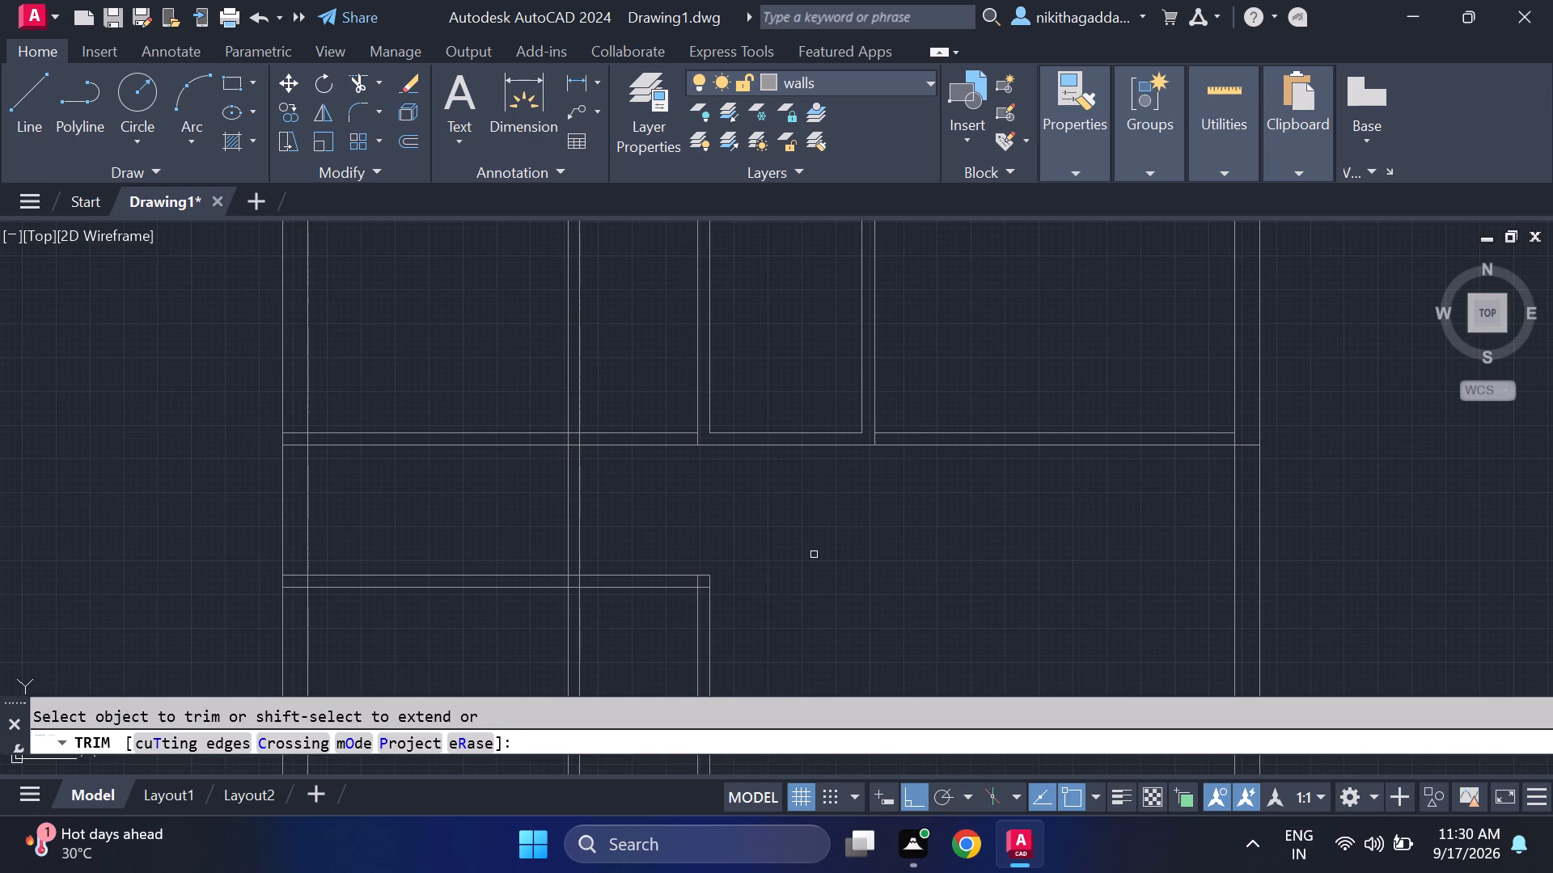
{"action": "left_click_drag", "start_coordinate": [600, 378], "coordinate": [506, 380]}
{"action": "scroll", "coordinate": [576, 449], "scroll_direction": "up", "scroll_amount": 3}
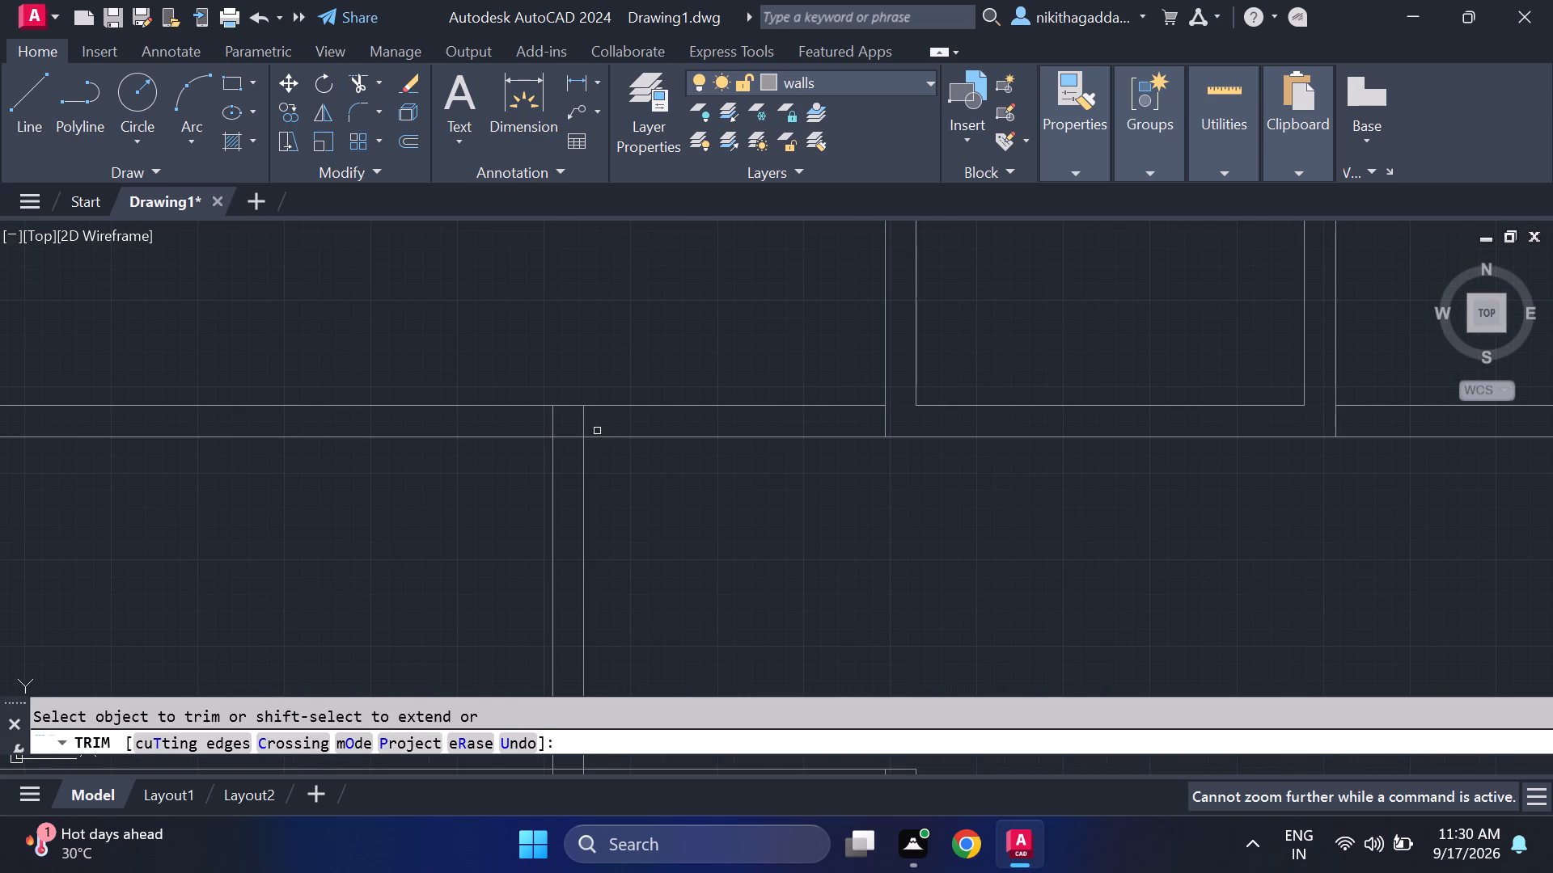
{"action": "left_click_drag", "start_coordinate": [596, 418], "coordinate": [536, 416]}
Trim the overlapping lines where both horizontal partitions meet the left outer wall, opening both junctions.
{"action": "scroll", "coordinate": [701, 518], "scroll_direction": "down", "scroll_amount": 4}
{"action": "scroll", "coordinate": [690, 542], "scroll_direction": "up", "scroll_amount": 3}
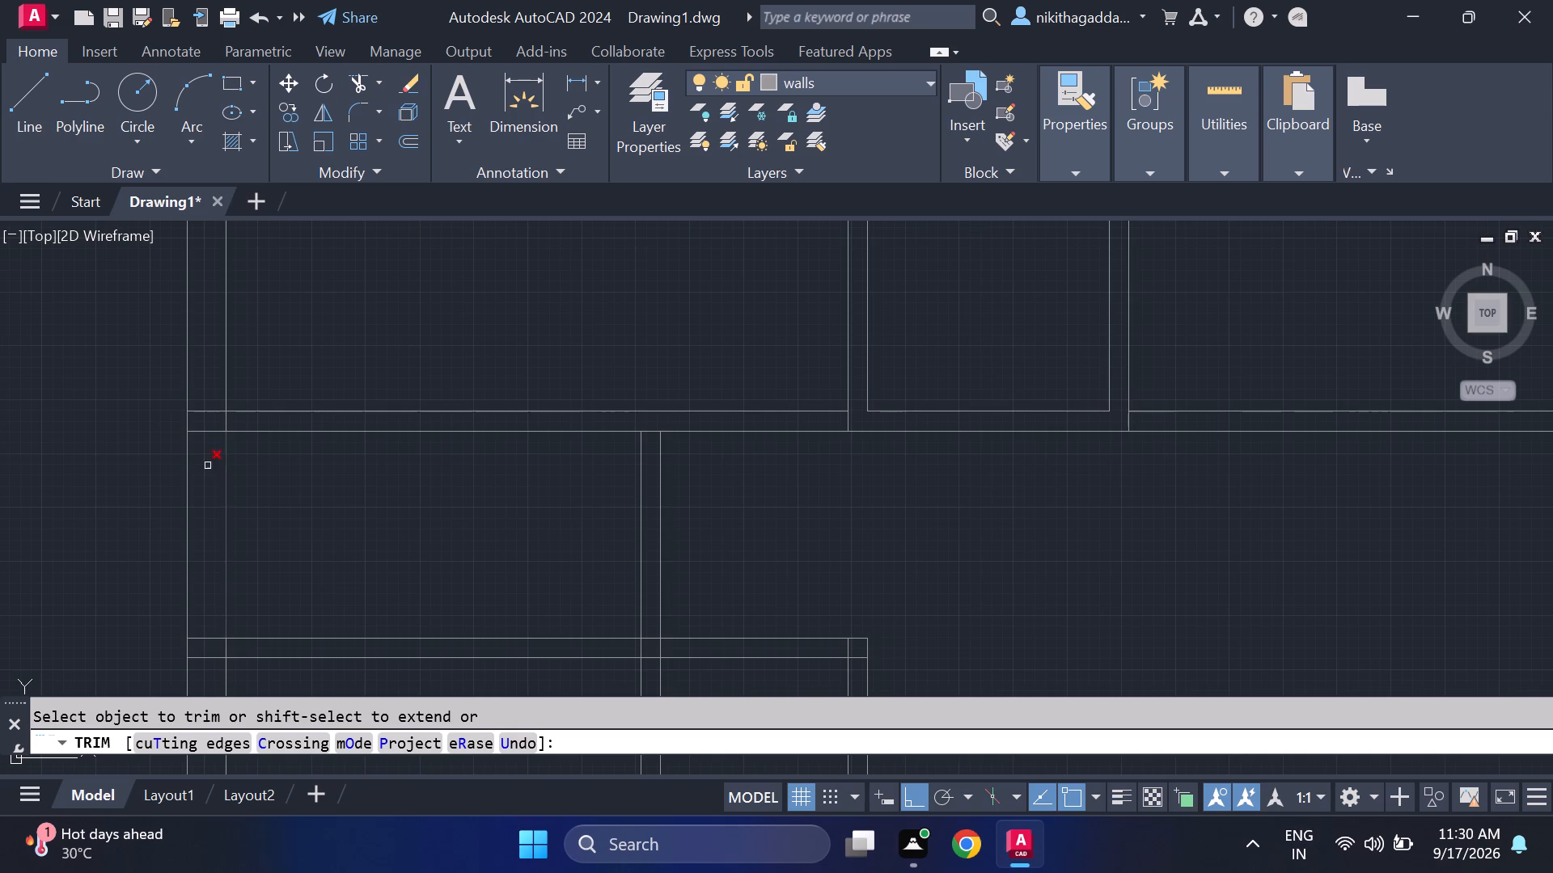
{"action": "left_click_drag", "start_coordinate": [205, 403], "coordinate": [201, 449]}
{"action": "left_click", "coordinate": [224, 423]}
{"action": "scroll", "coordinate": [263, 504], "scroll_direction": "down", "scroll_amount": 2}
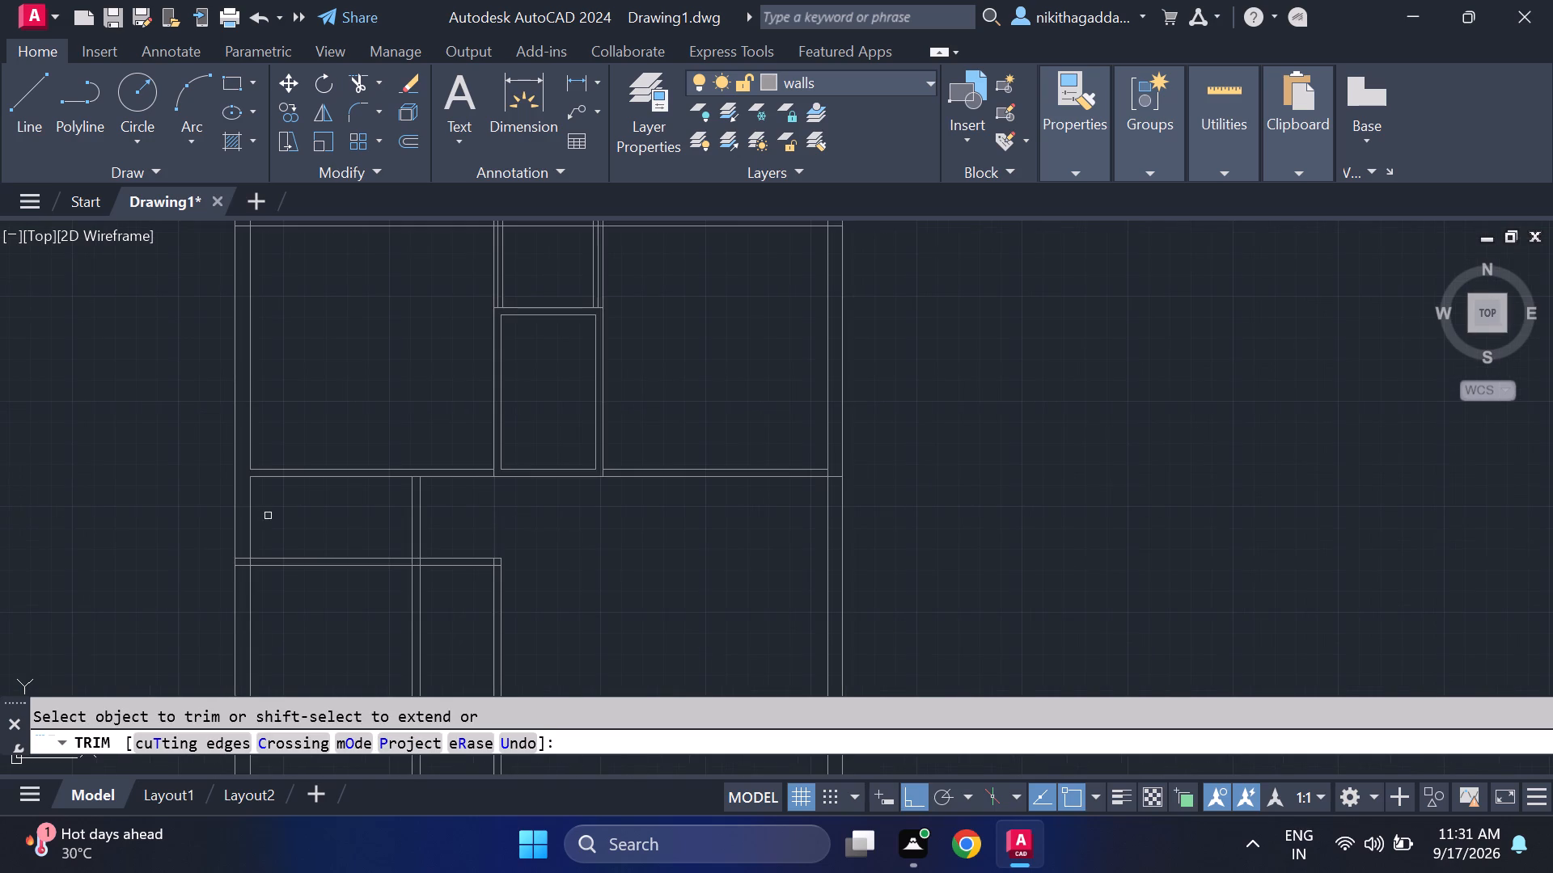
{"action": "scroll", "coordinate": [258, 588], "scroll_direction": "up", "scroll_amount": 3}
{"action": "left_click_drag", "start_coordinate": [217, 462], "coordinate": [205, 512]}
{"action": "left_click", "coordinate": [237, 489]}
{"action": "scroll", "coordinate": [576, 495], "scroll_direction": "down", "scroll_amount": 3}
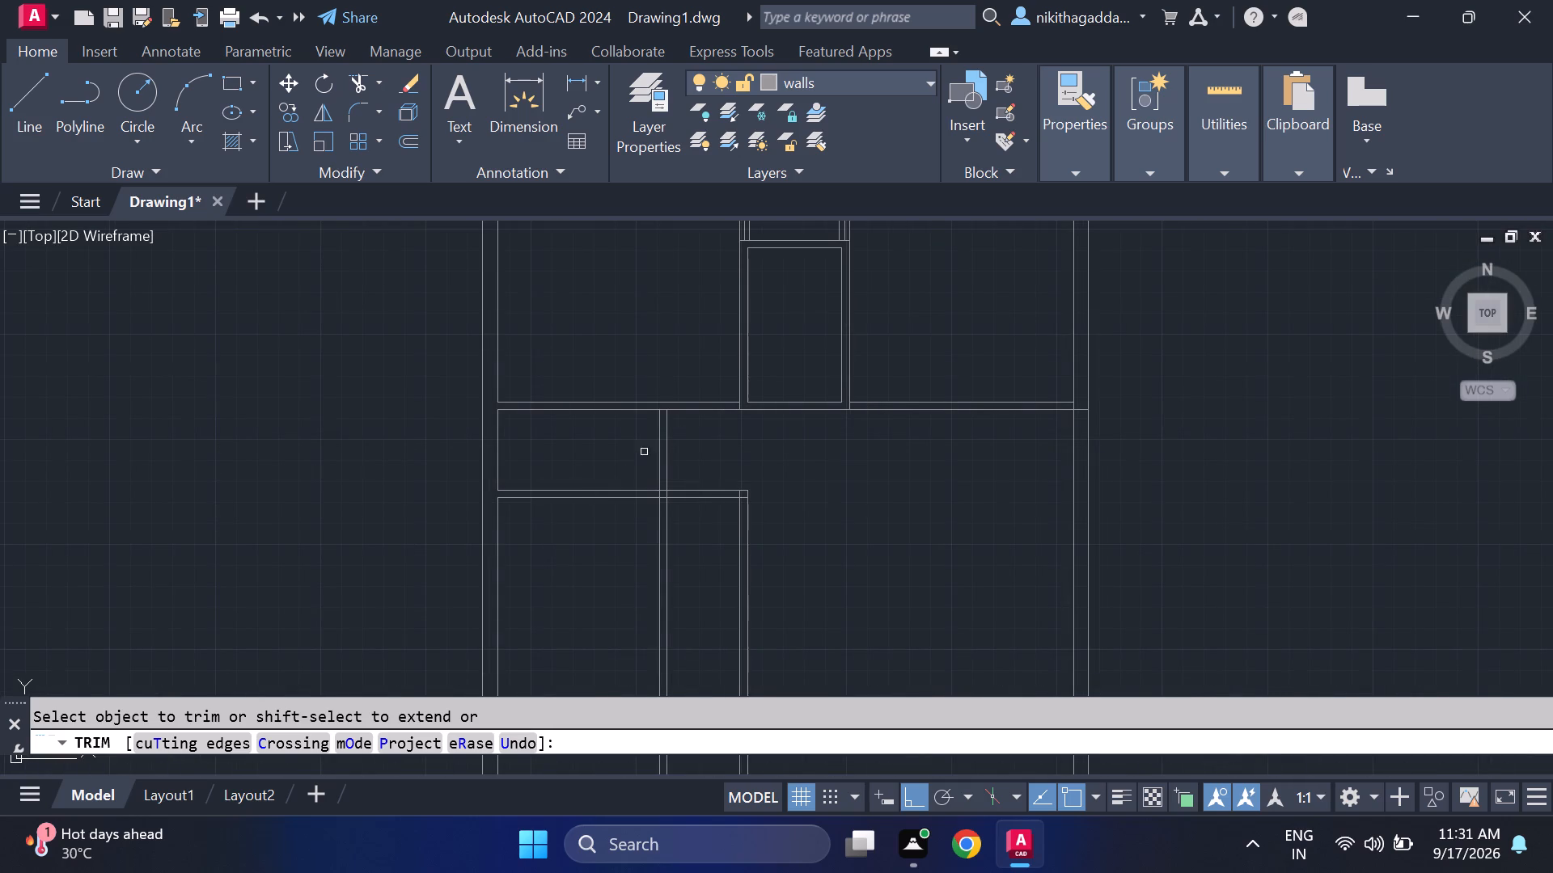
Trim the short vertical partition's junctions with the upper and second horizontal partitions so the walls connect openly.
{"action": "scroll", "coordinate": [678, 420], "scroll_direction": "up", "scroll_amount": 2}
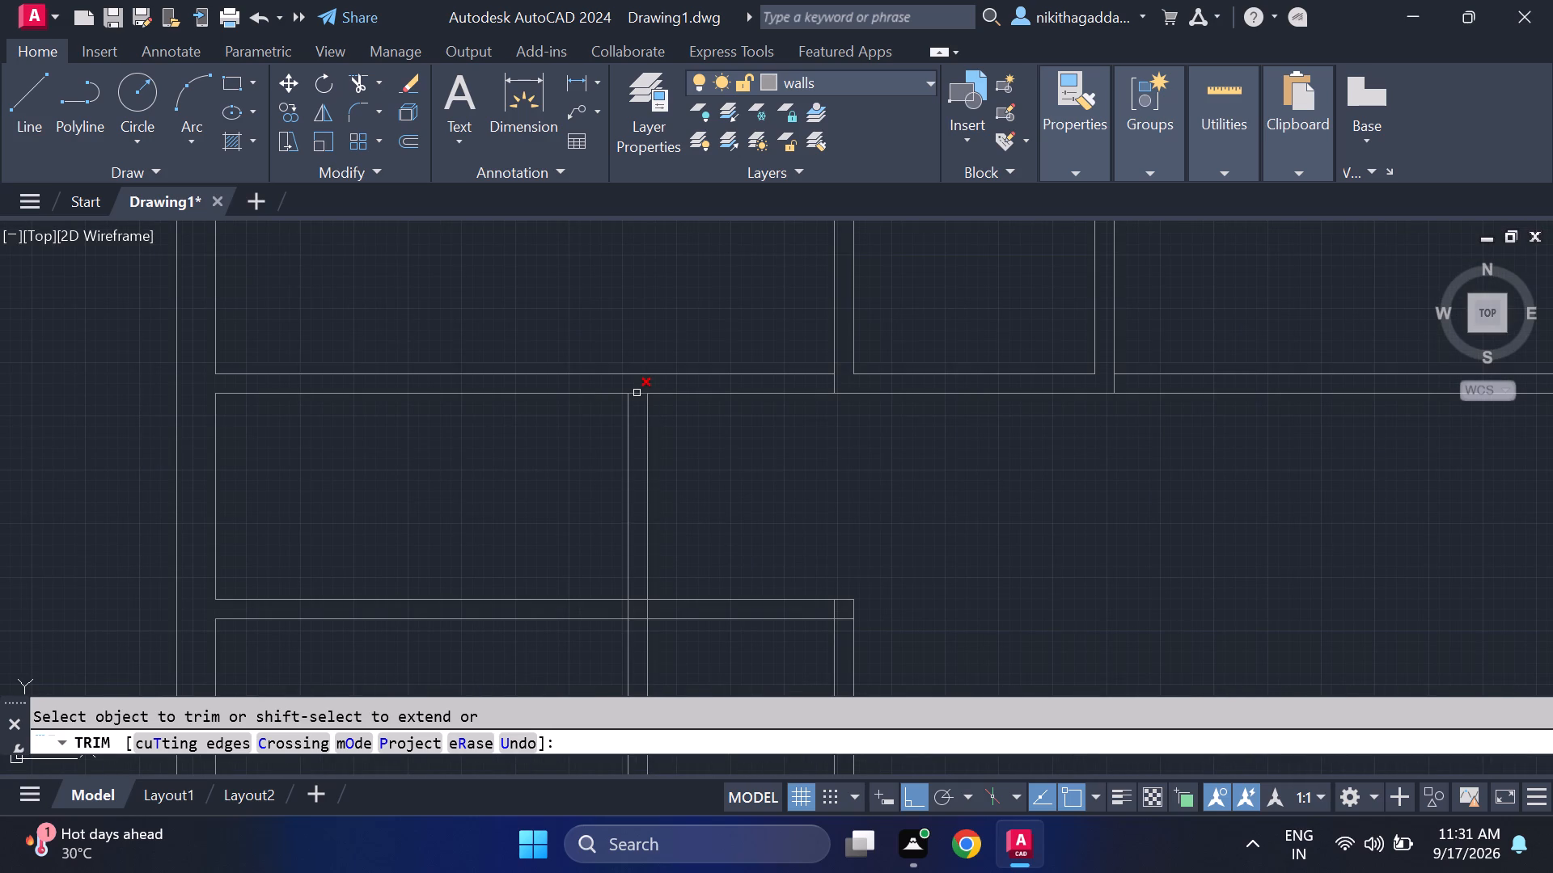
{"action": "left_click", "coordinate": [637, 393]}
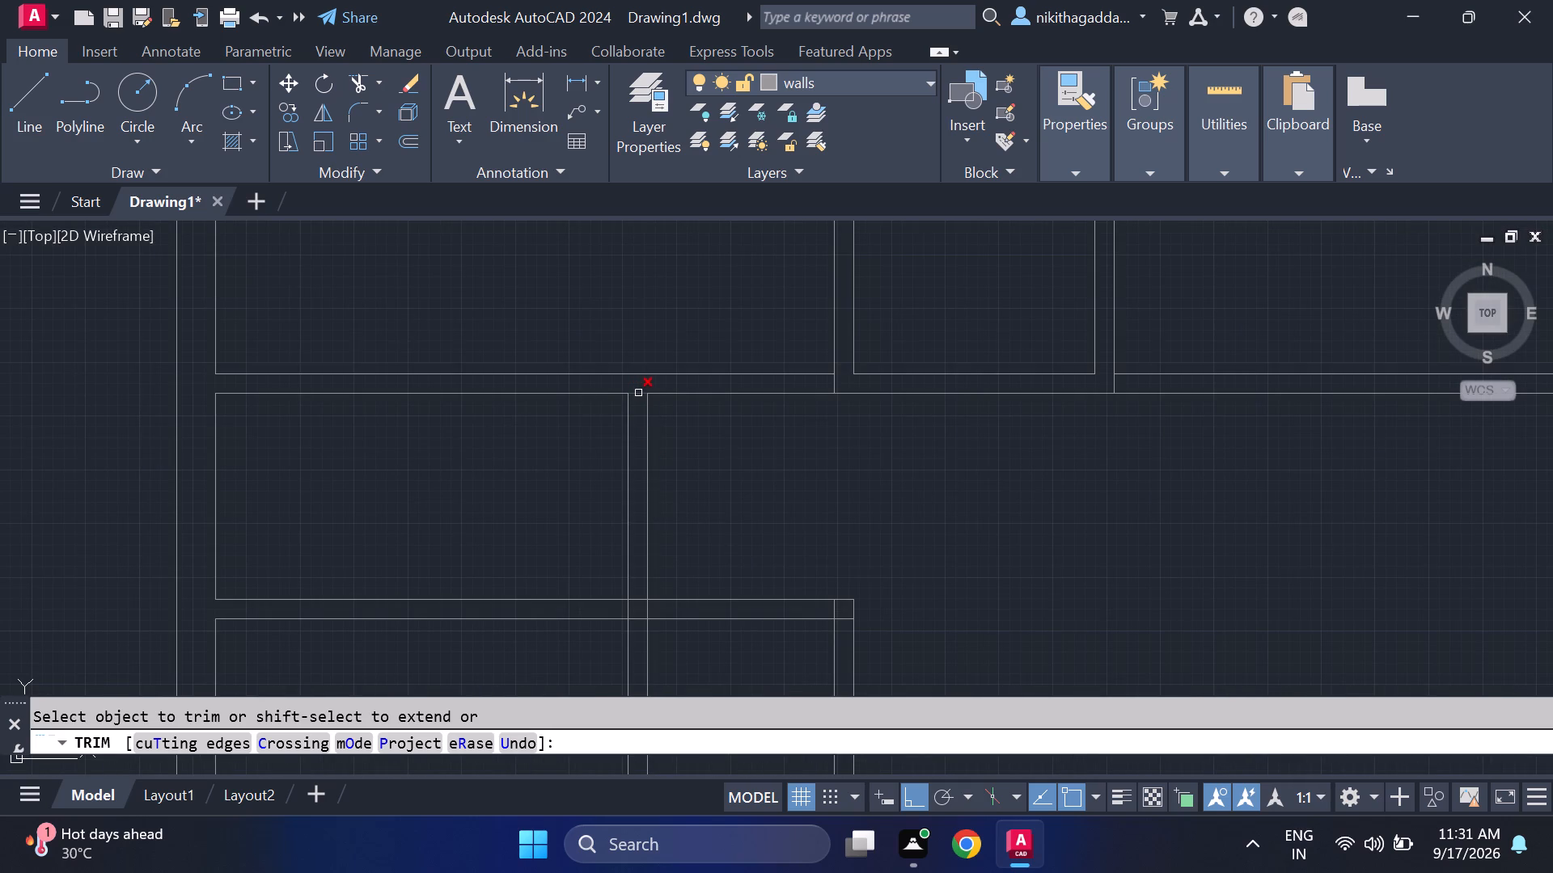
{"action": "left_click", "coordinate": [638, 393]}
{"action": "middle_click_drag", "start_coordinate": [708, 547], "coordinate": [700, 529]}
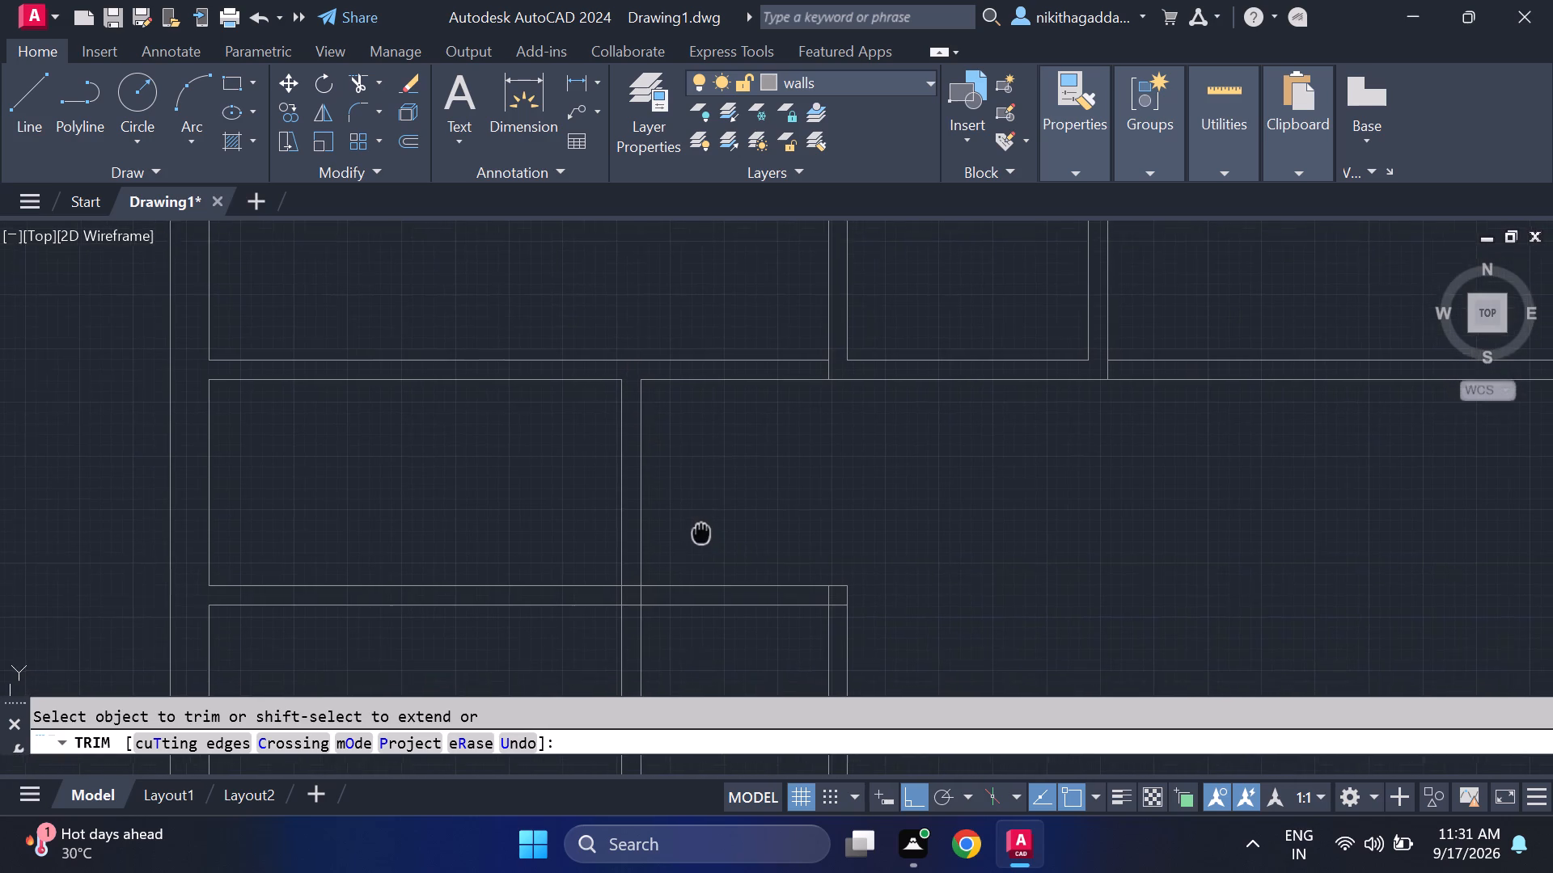
{"action": "middle_click_drag", "start_coordinate": [700, 529], "coordinate": [628, 362]}
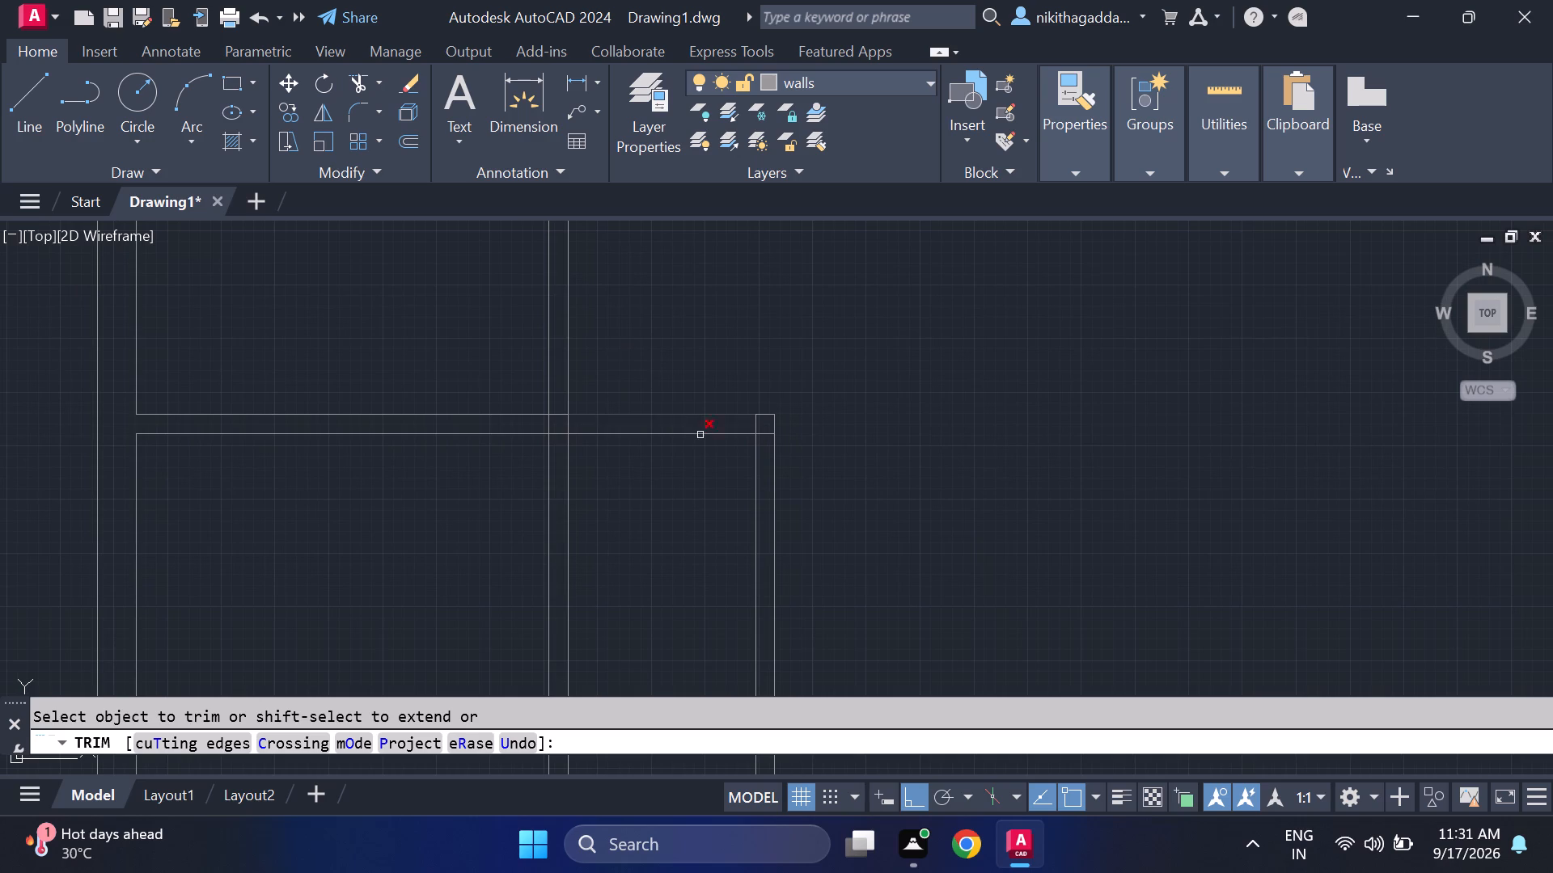
{"action": "scroll", "coordinate": [540, 427], "scroll_direction": "up", "scroll_amount": 1}
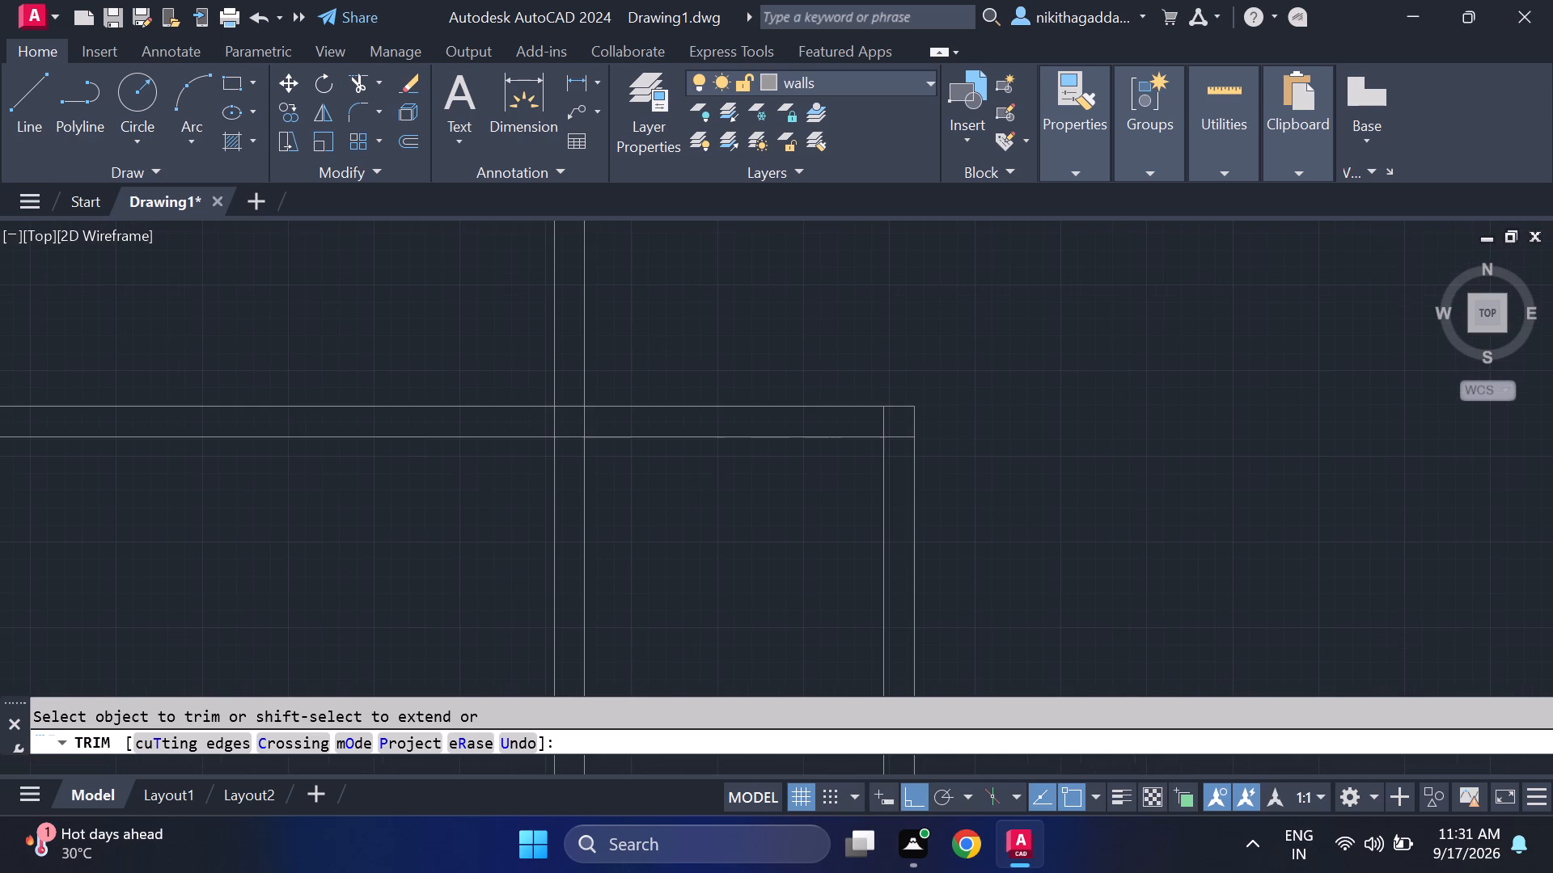
{"action": "scroll", "coordinate": [540, 427], "scroll_direction": "up", "scroll_amount": 1}
{"action": "left_click_drag", "start_coordinate": [591, 423], "coordinate": [527, 430]}
Trim away the left interior vertical partition's two lines below the second horizontal partition.
{"action": "scroll", "coordinate": [523, 508], "scroll_direction": "down", "scroll_amount": 3}
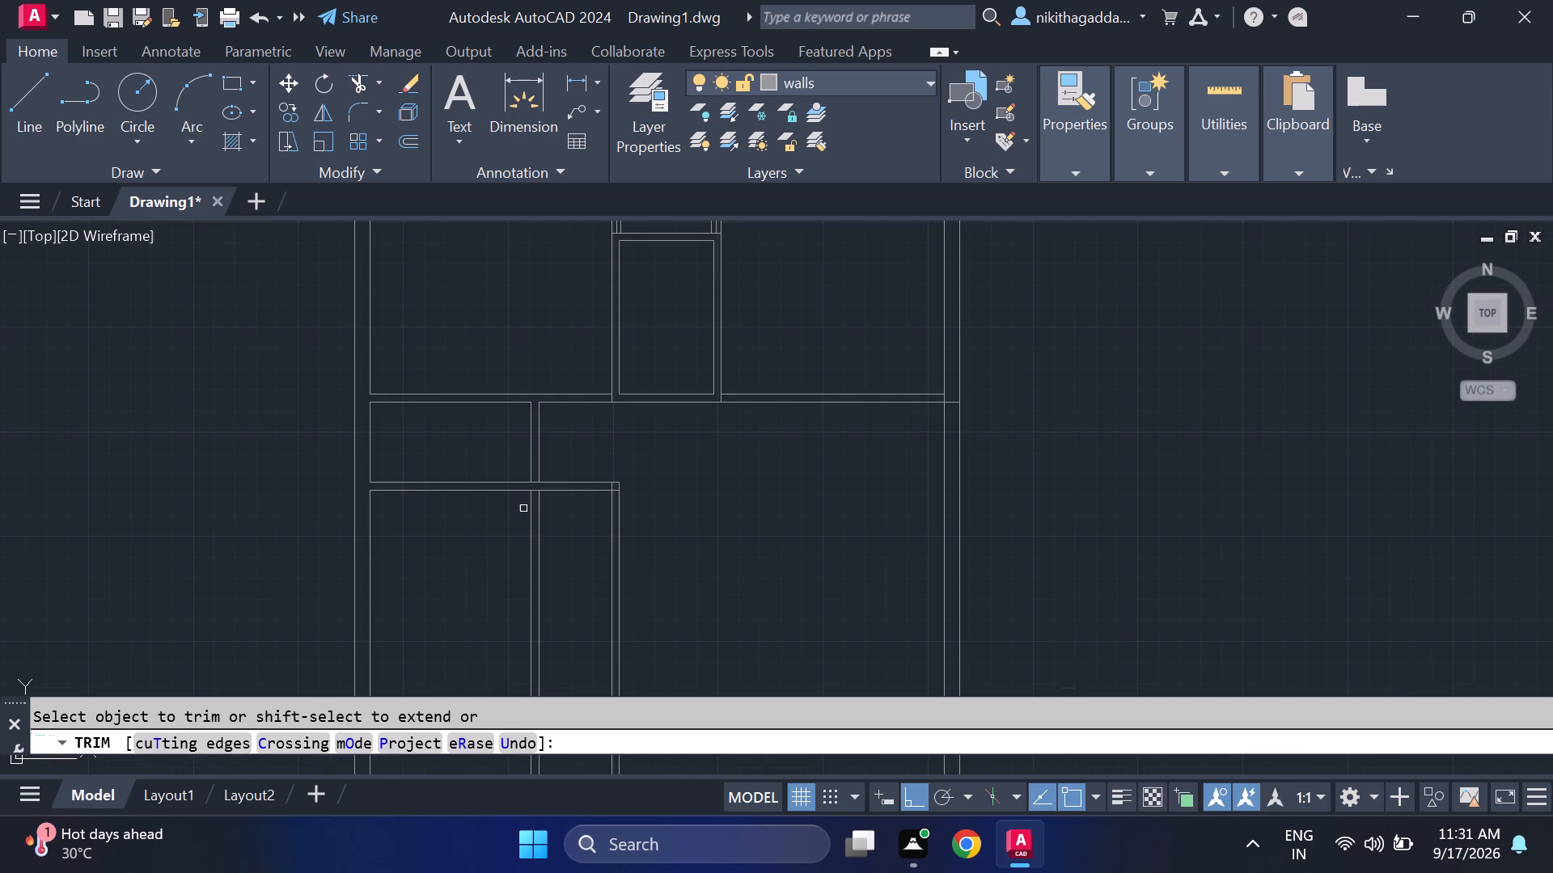
{"action": "left_click_drag", "start_coordinate": [561, 511], "coordinate": [561, 517]}
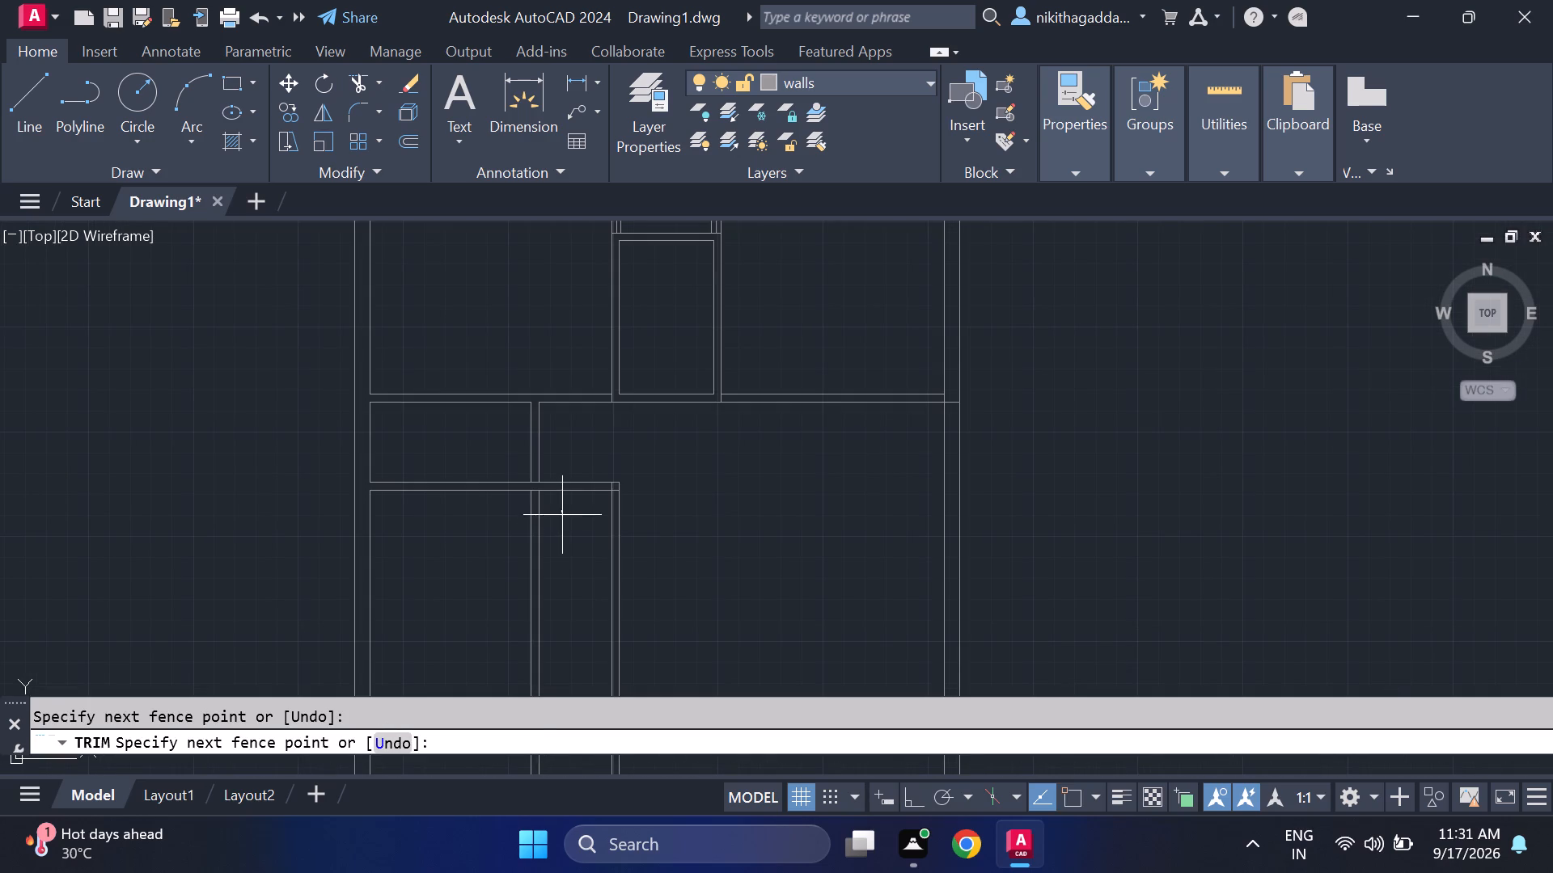
{"action": "left_click_drag", "start_coordinate": [561, 517], "coordinate": [480, 601]}
Trim the overlapping lines where the long horizontal partition meets the right outer wall, opening the junction.
{"action": "scroll", "coordinate": [539, 580], "scroll_direction": "down", "scroll_amount": 2}
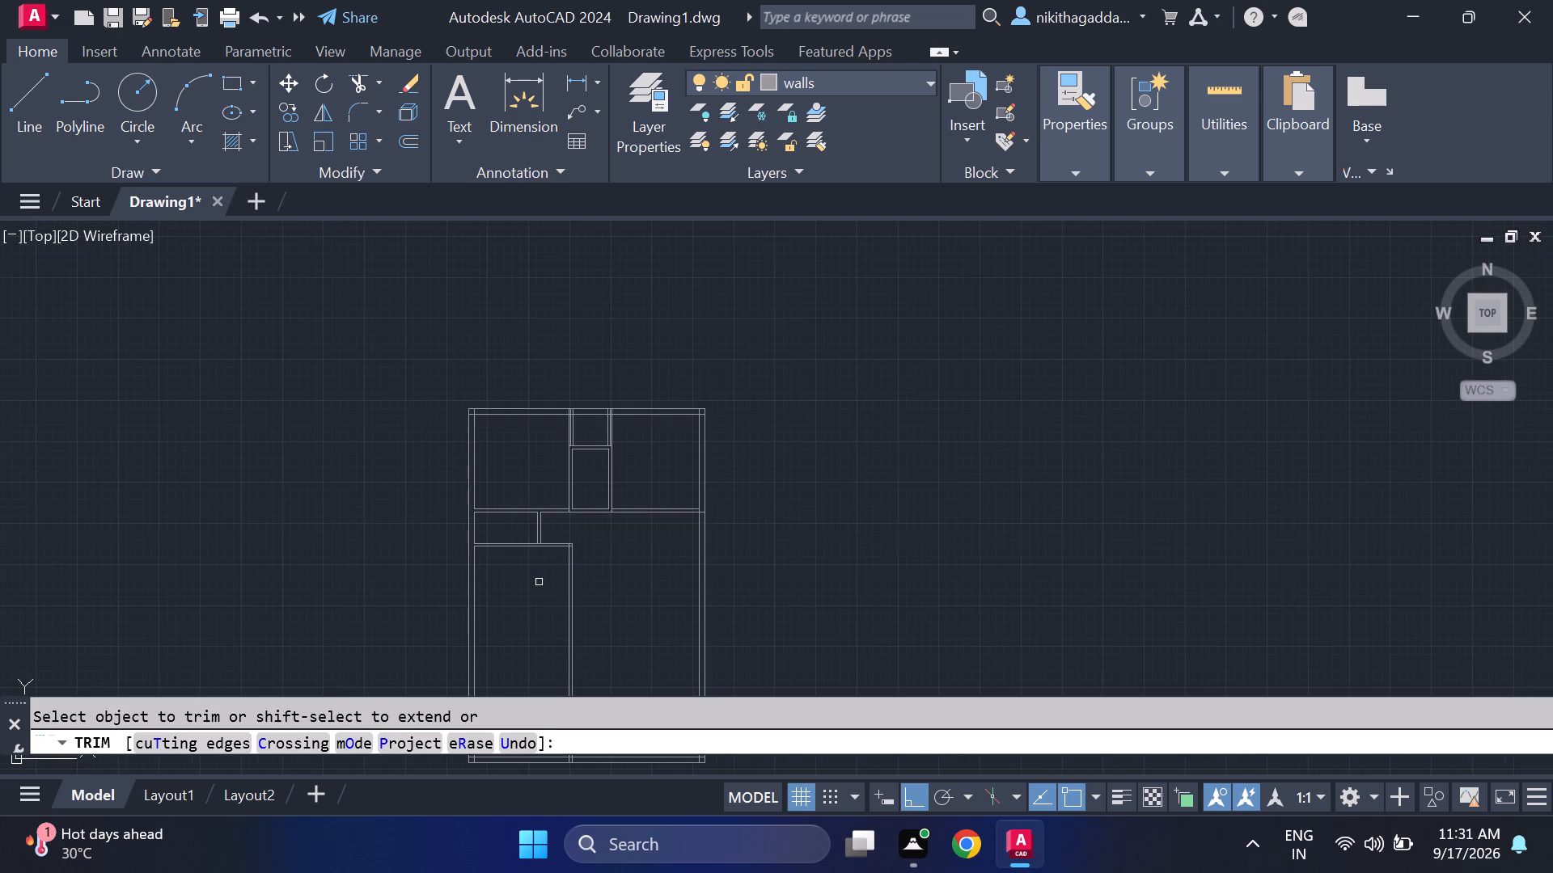
{"action": "middle_click_drag", "start_coordinate": [536, 580], "coordinate": [539, 470]}
{"action": "scroll", "coordinate": [539, 470], "scroll_direction": "up", "scroll_amount": 2}
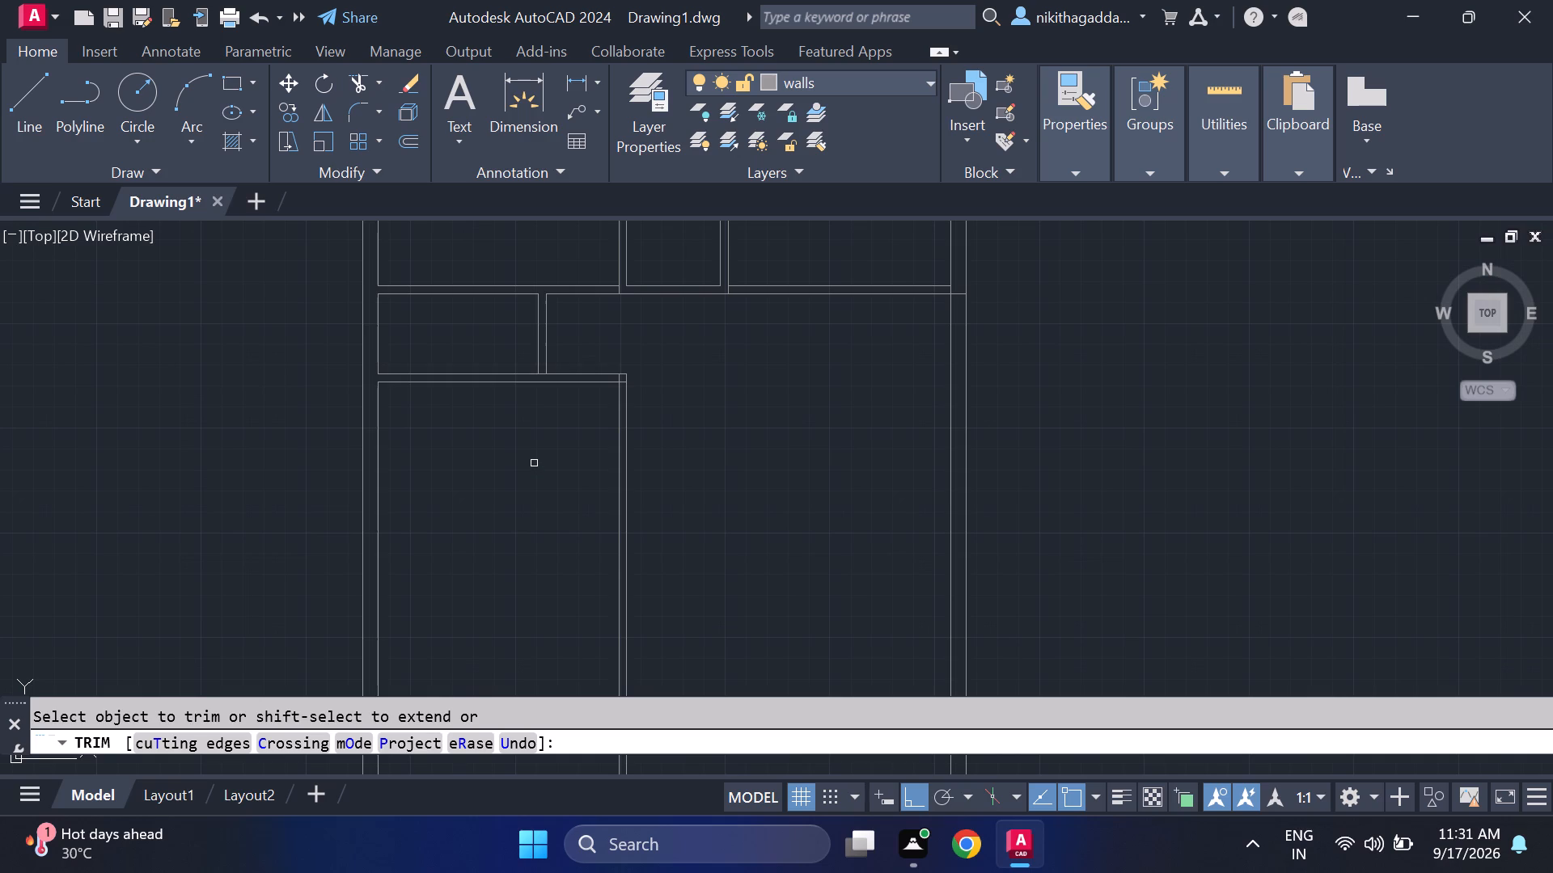
{"action": "middle_click_drag", "start_coordinate": [545, 497], "coordinate": [561, 608]}
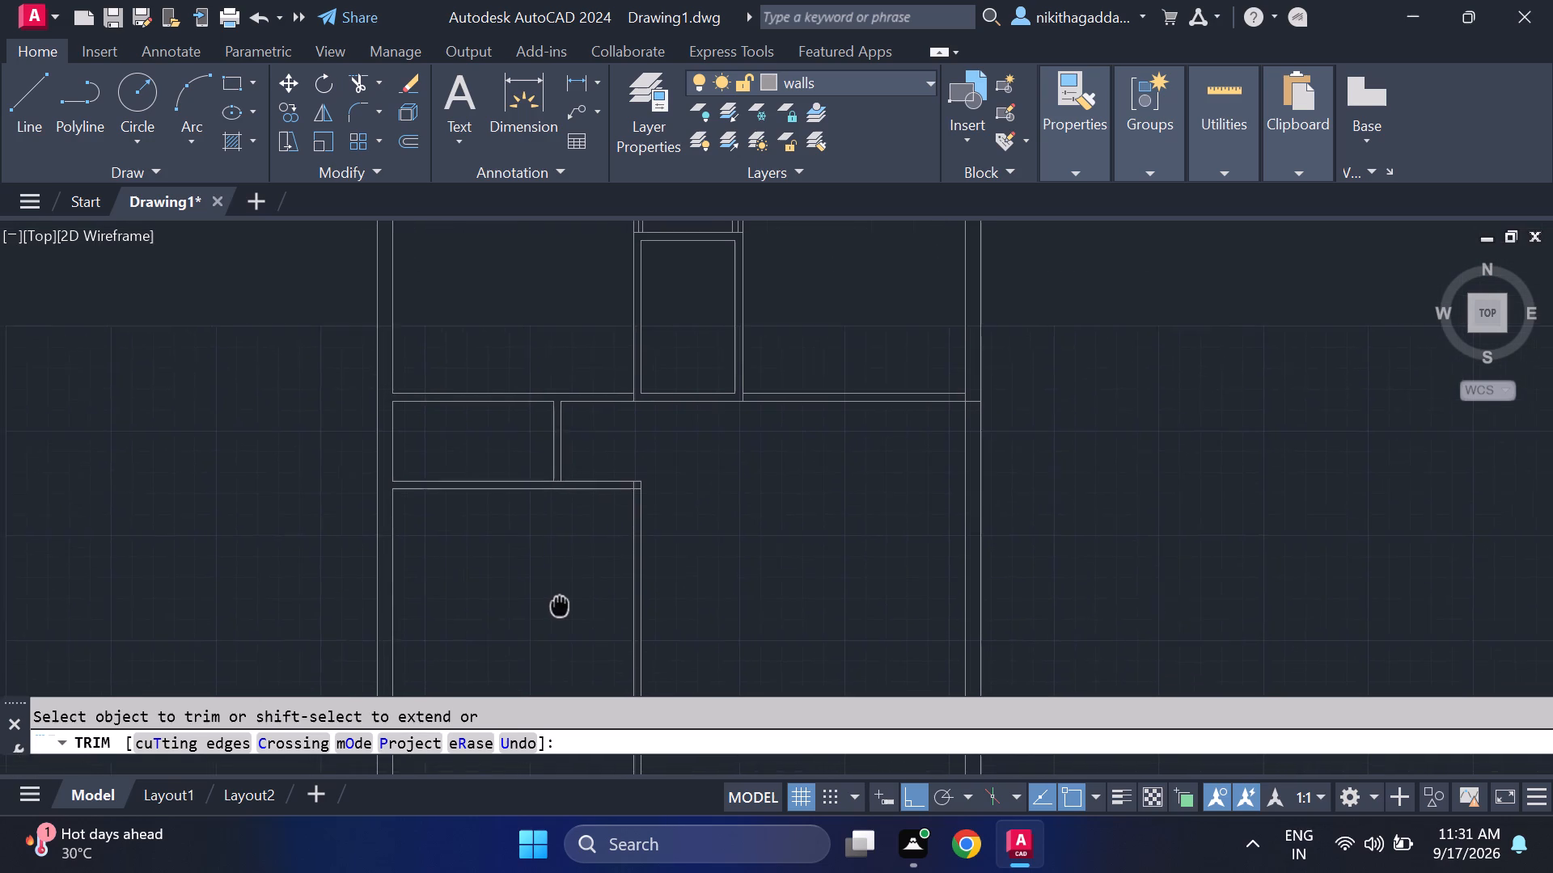
{"action": "middle_click_drag", "start_coordinate": [561, 608], "coordinate": [532, 583]}
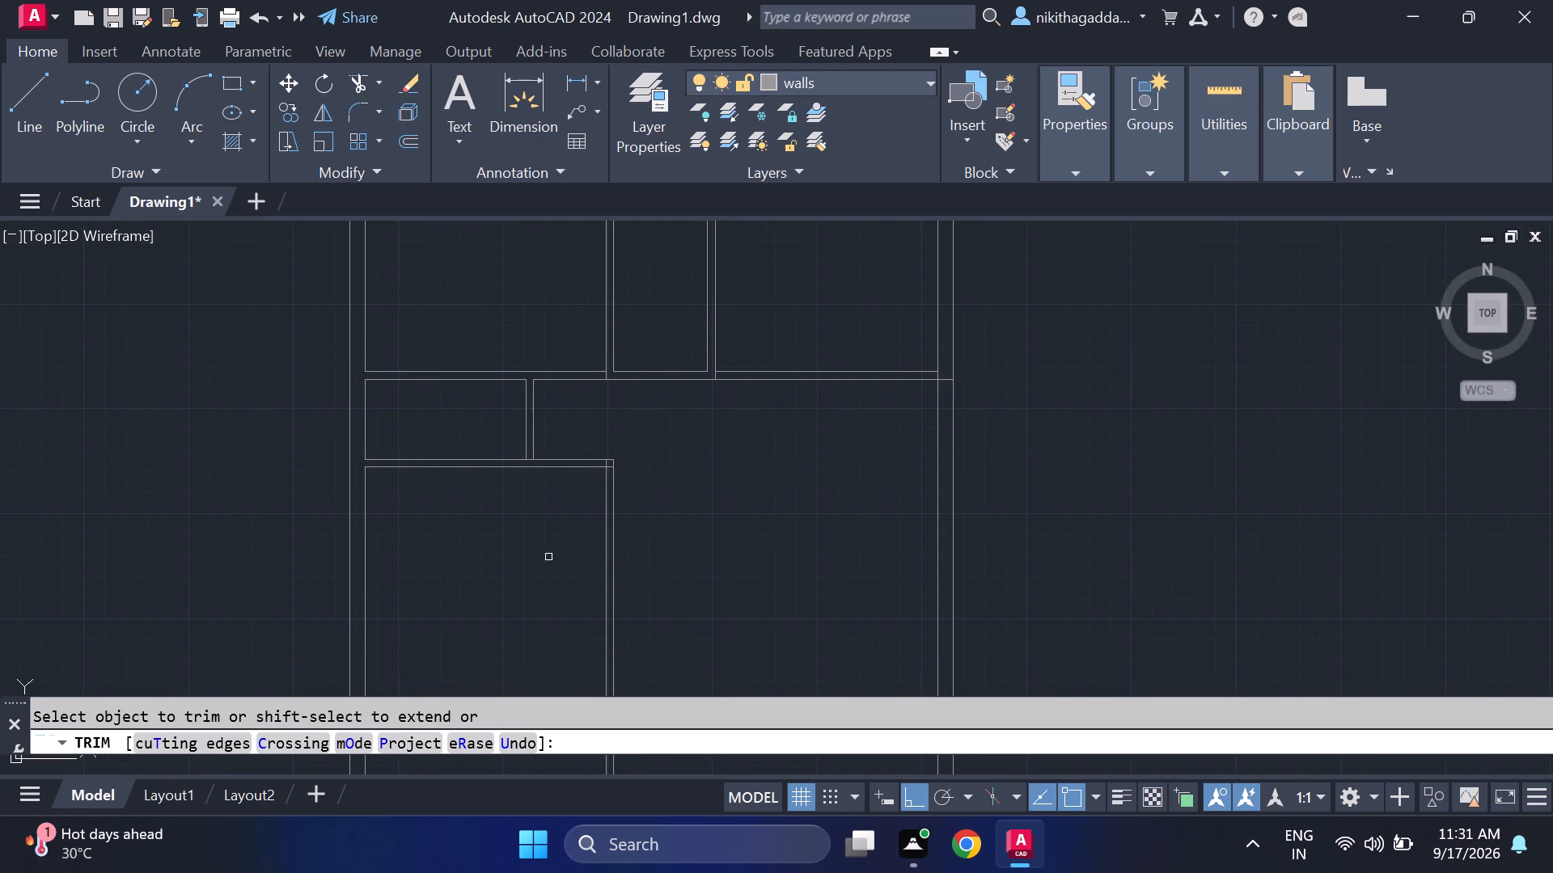
{"action": "left_click", "coordinate": [946, 382]}
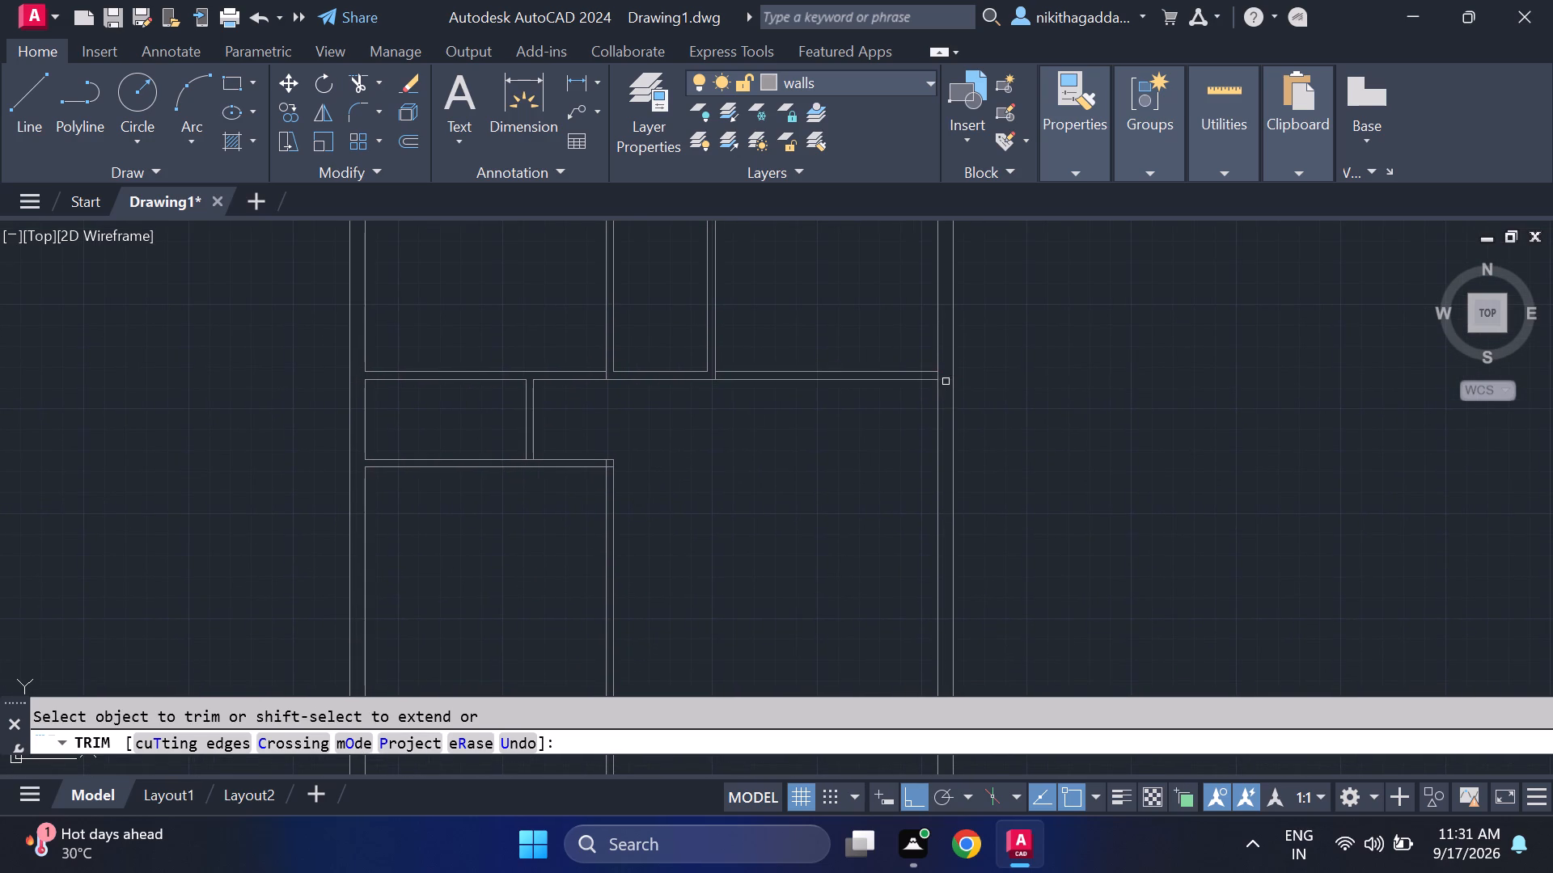
{"action": "left_click", "coordinate": [939, 375]}
Trim the overlapping inner lines at the corner of the second horizontal partition and the central vertical partition.
{"action": "scroll", "coordinate": [828, 453], "scroll_direction": "down", "scroll_amount": 1}
{"action": "middle_click_drag", "start_coordinate": [765, 486], "coordinate": [761, 474]}
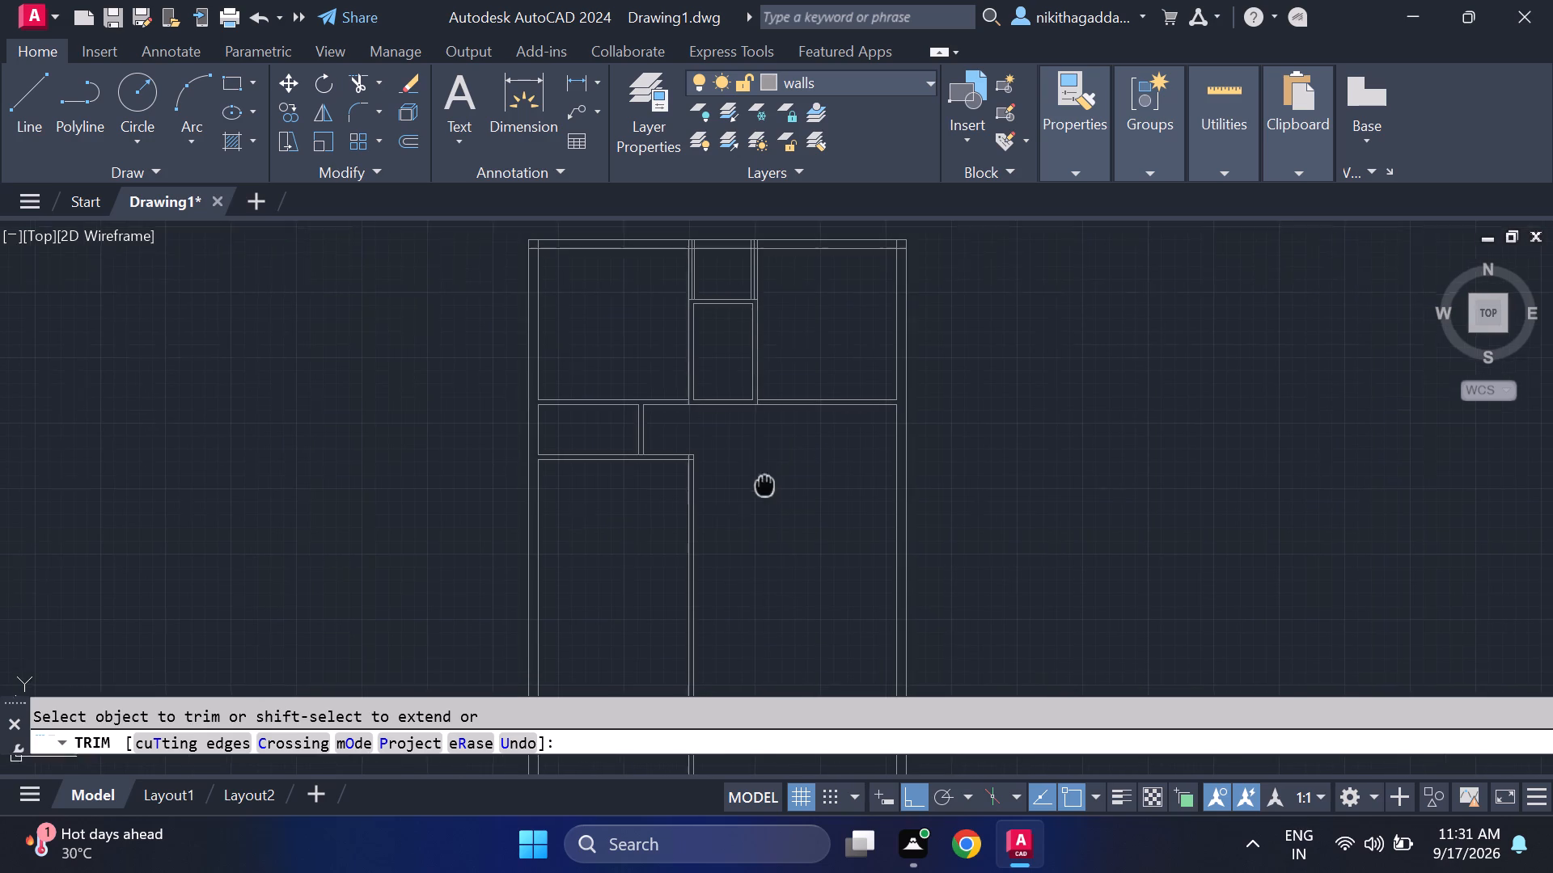
{"action": "middle_click_drag", "start_coordinate": [761, 474], "coordinate": [743, 404]}
{"action": "scroll", "coordinate": [618, 361], "scroll_direction": "up", "scroll_amount": 2}
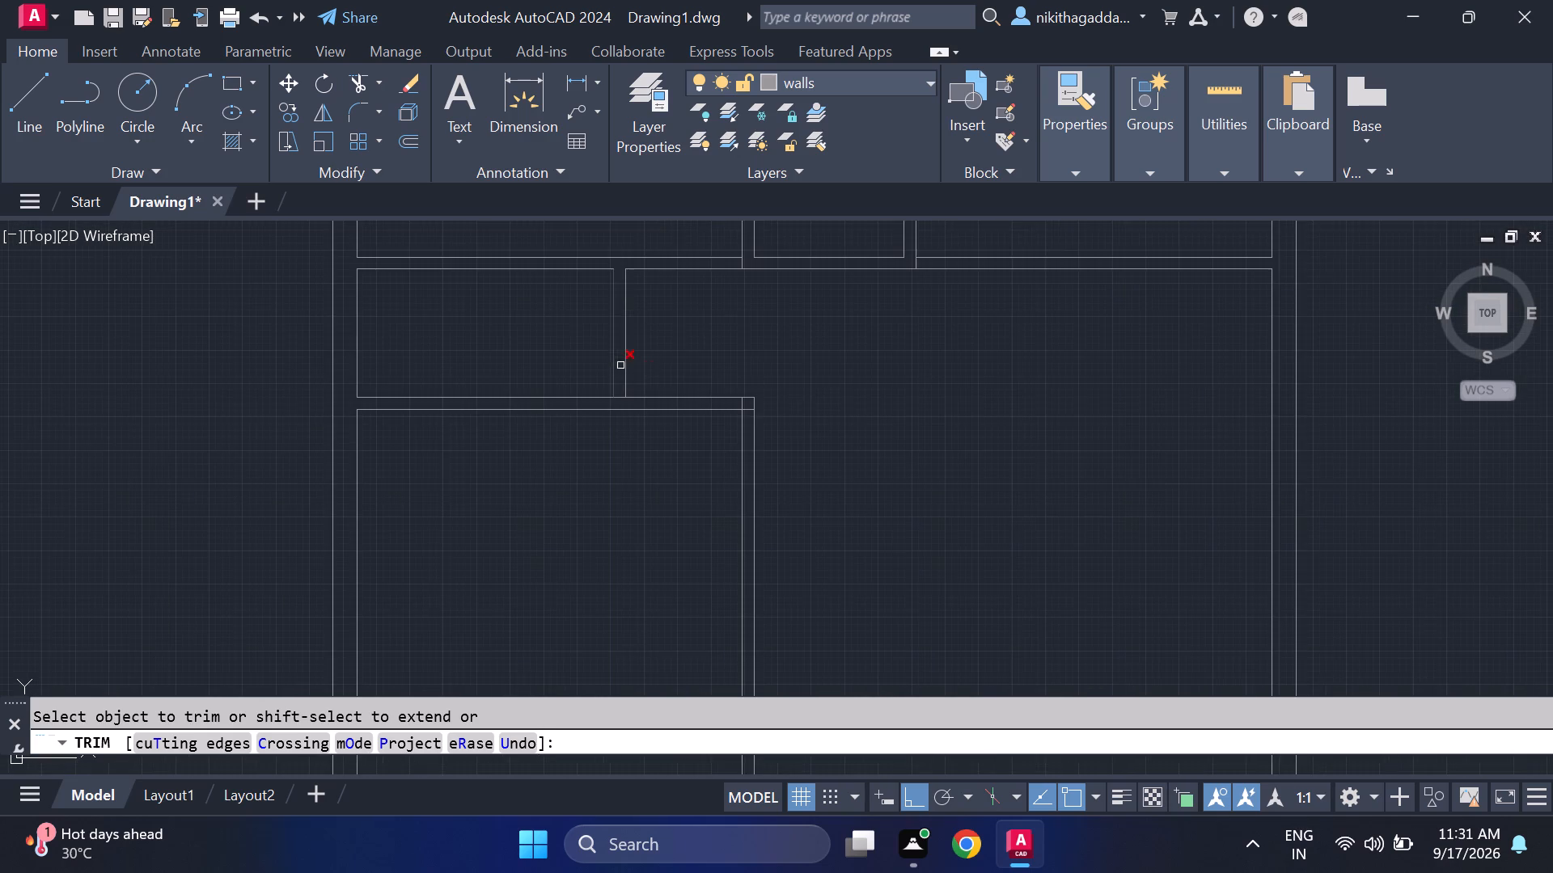
{"action": "scroll", "coordinate": [720, 406], "scroll_direction": "up", "scroll_amount": 2}
{"action": "left_click_drag", "start_coordinate": [765, 403], "coordinate": [771, 401]}
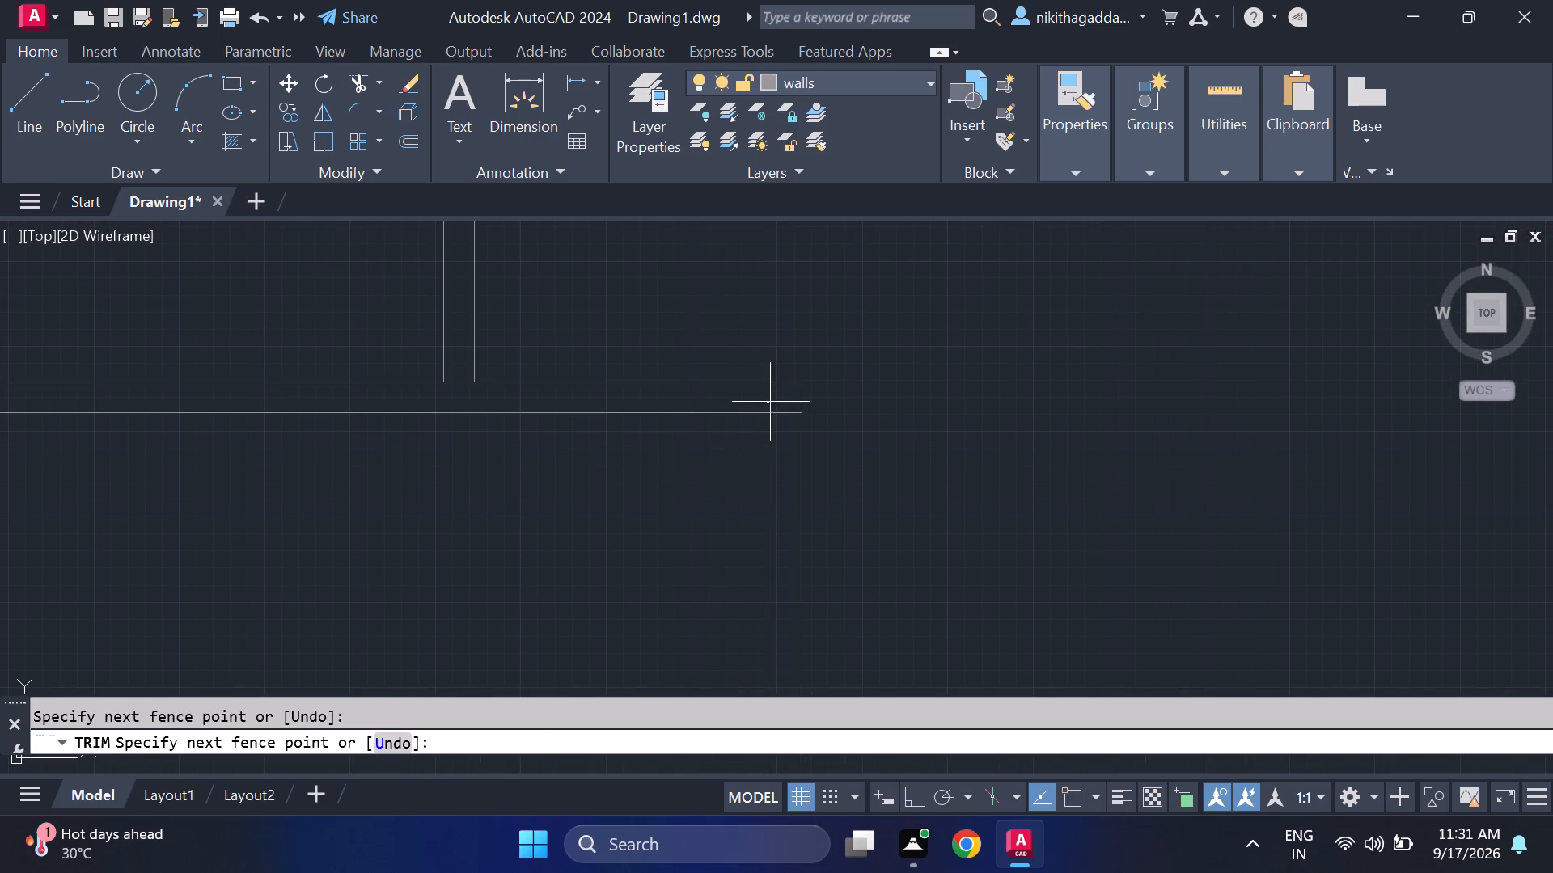
{"action": "left_click_drag", "start_coordinate": [771, 401], "coordinate": [789, 424]}
{"action": "scroll", "coordinate": [815, 439], "scroll_direction": "down", "scroll_amount": 2}
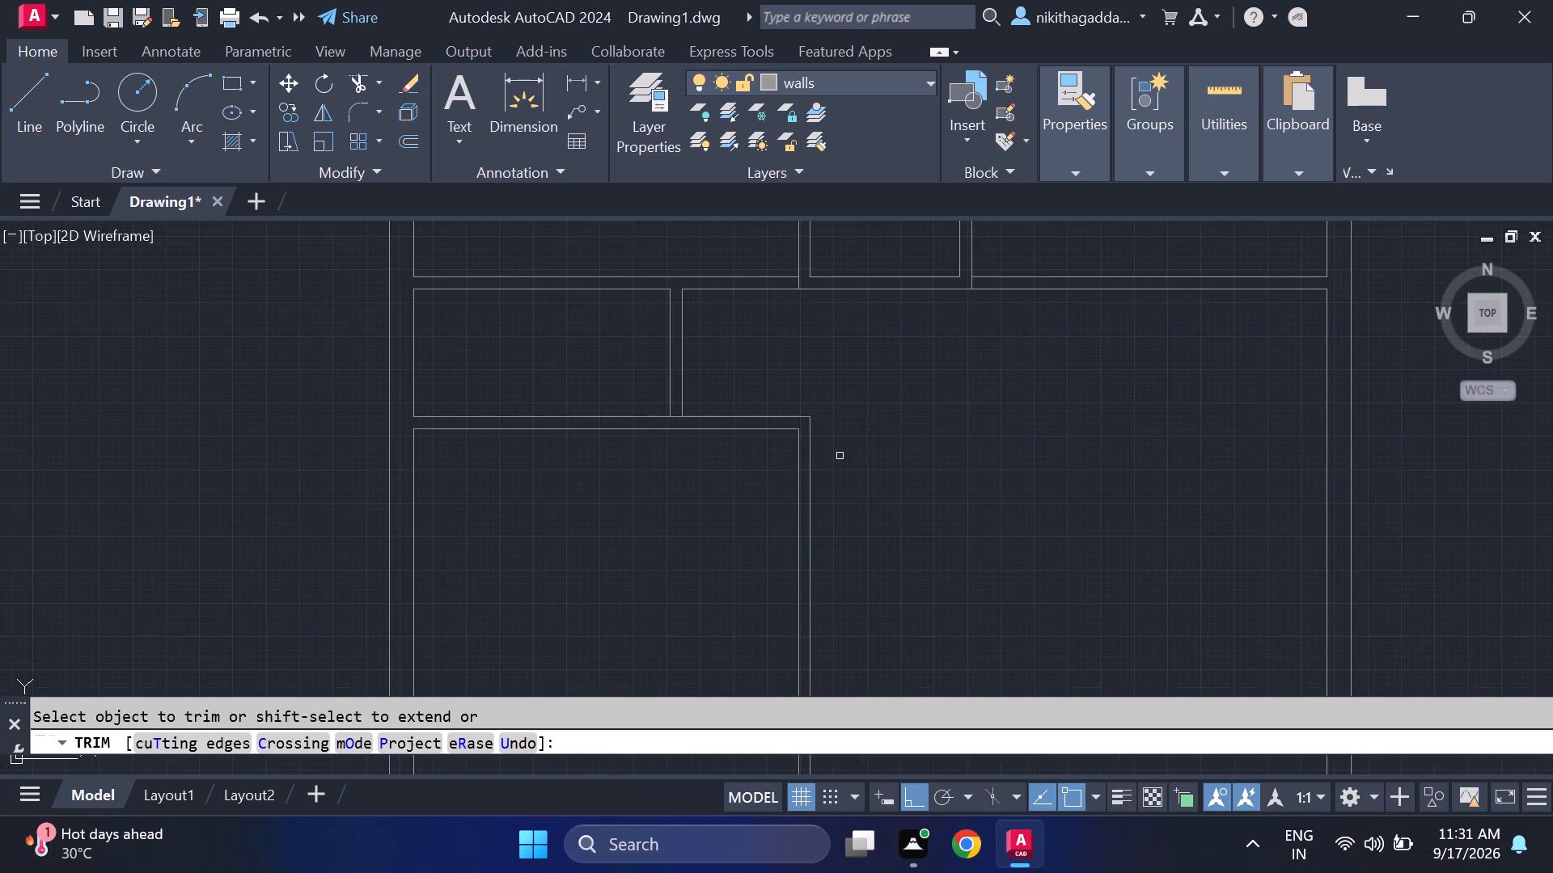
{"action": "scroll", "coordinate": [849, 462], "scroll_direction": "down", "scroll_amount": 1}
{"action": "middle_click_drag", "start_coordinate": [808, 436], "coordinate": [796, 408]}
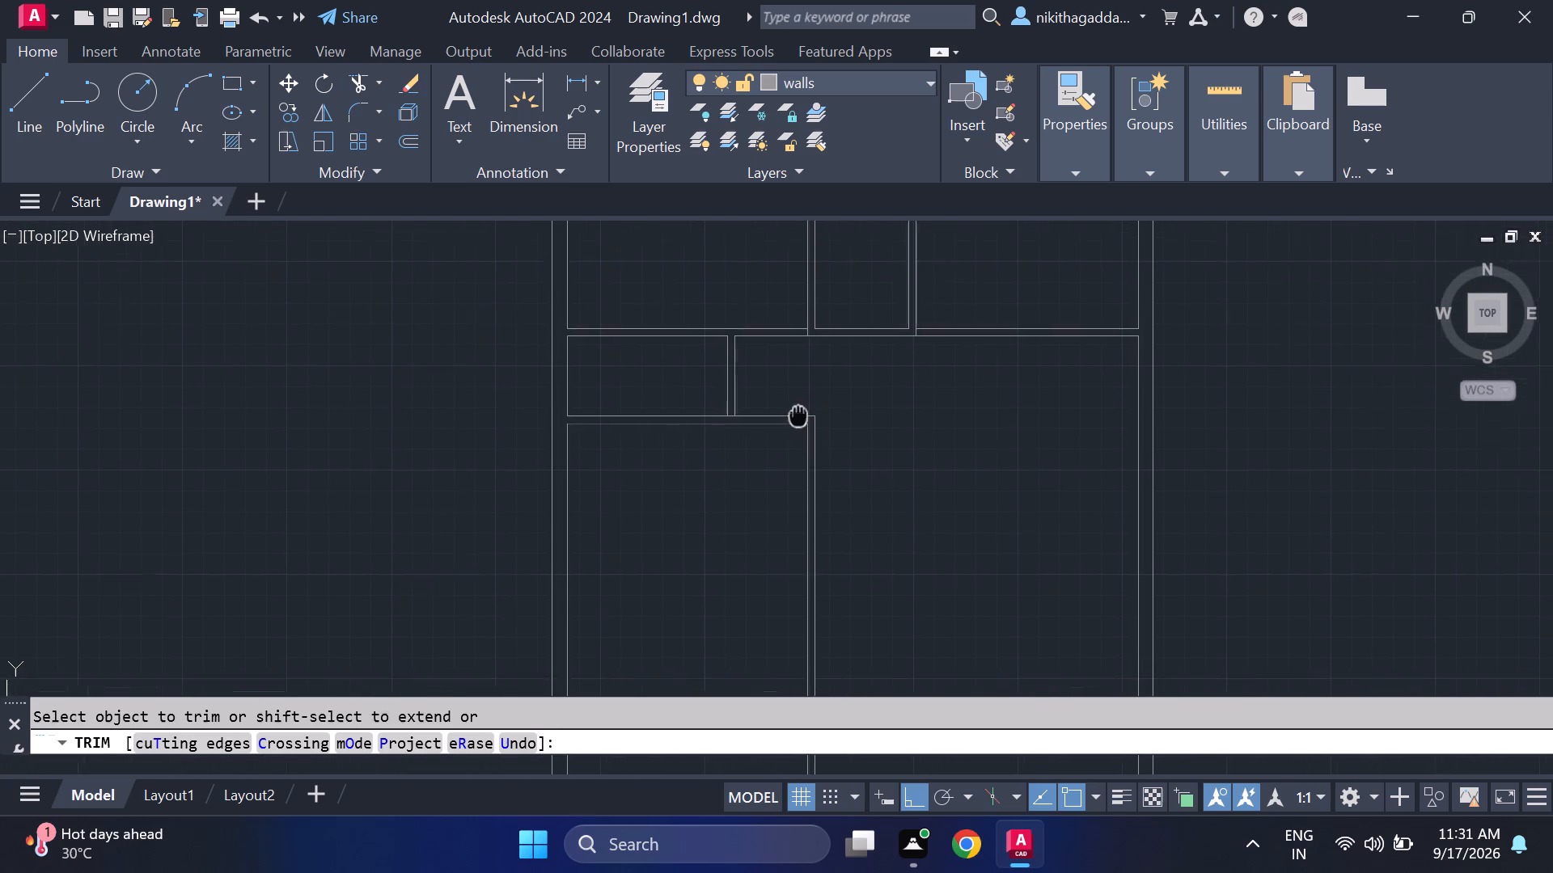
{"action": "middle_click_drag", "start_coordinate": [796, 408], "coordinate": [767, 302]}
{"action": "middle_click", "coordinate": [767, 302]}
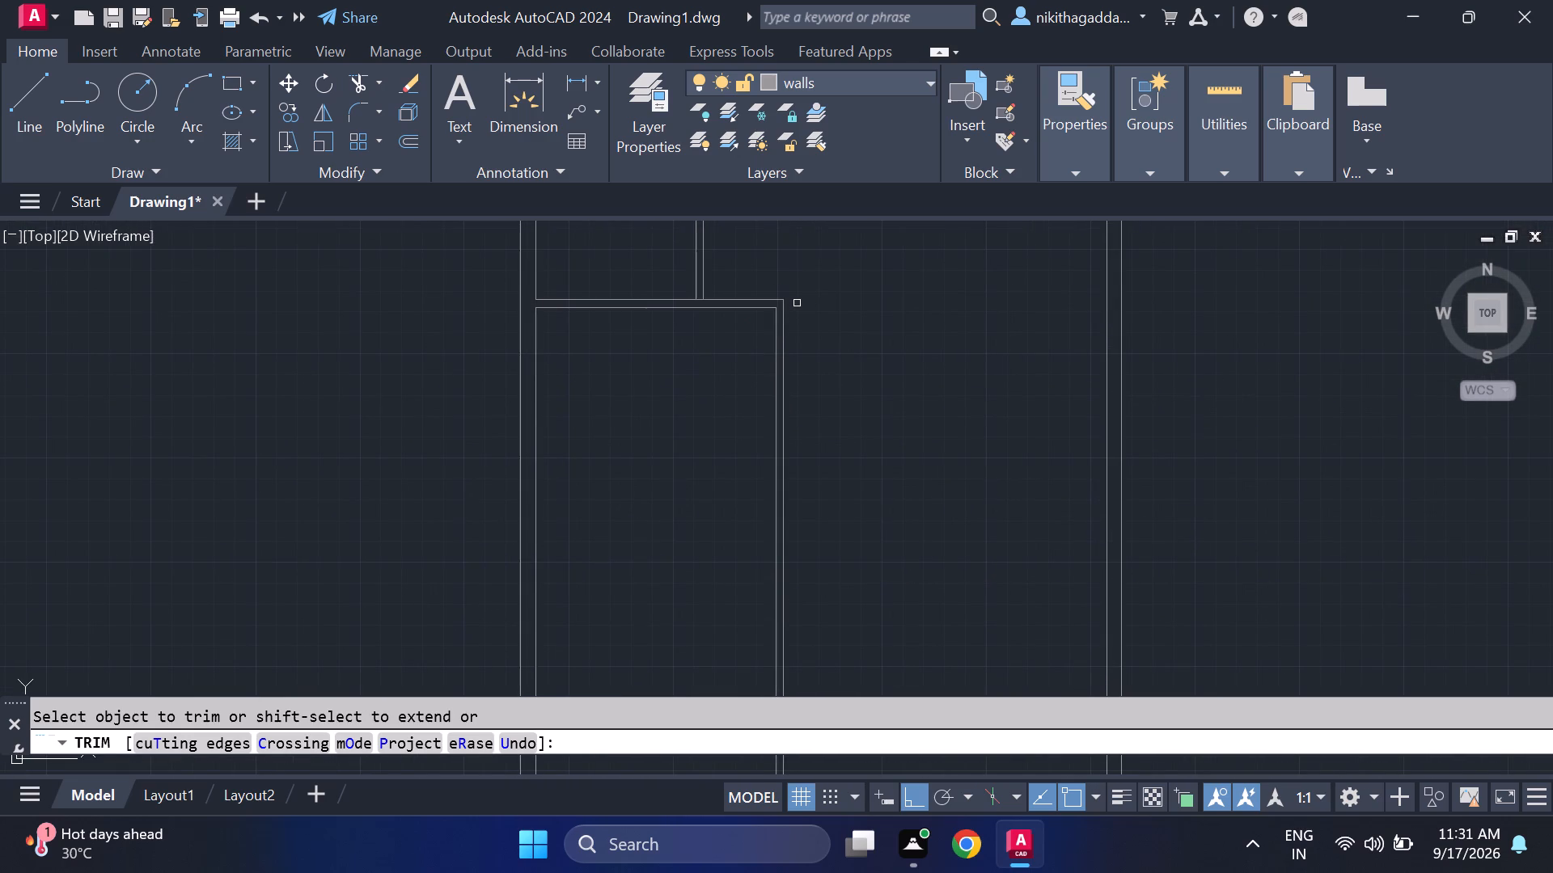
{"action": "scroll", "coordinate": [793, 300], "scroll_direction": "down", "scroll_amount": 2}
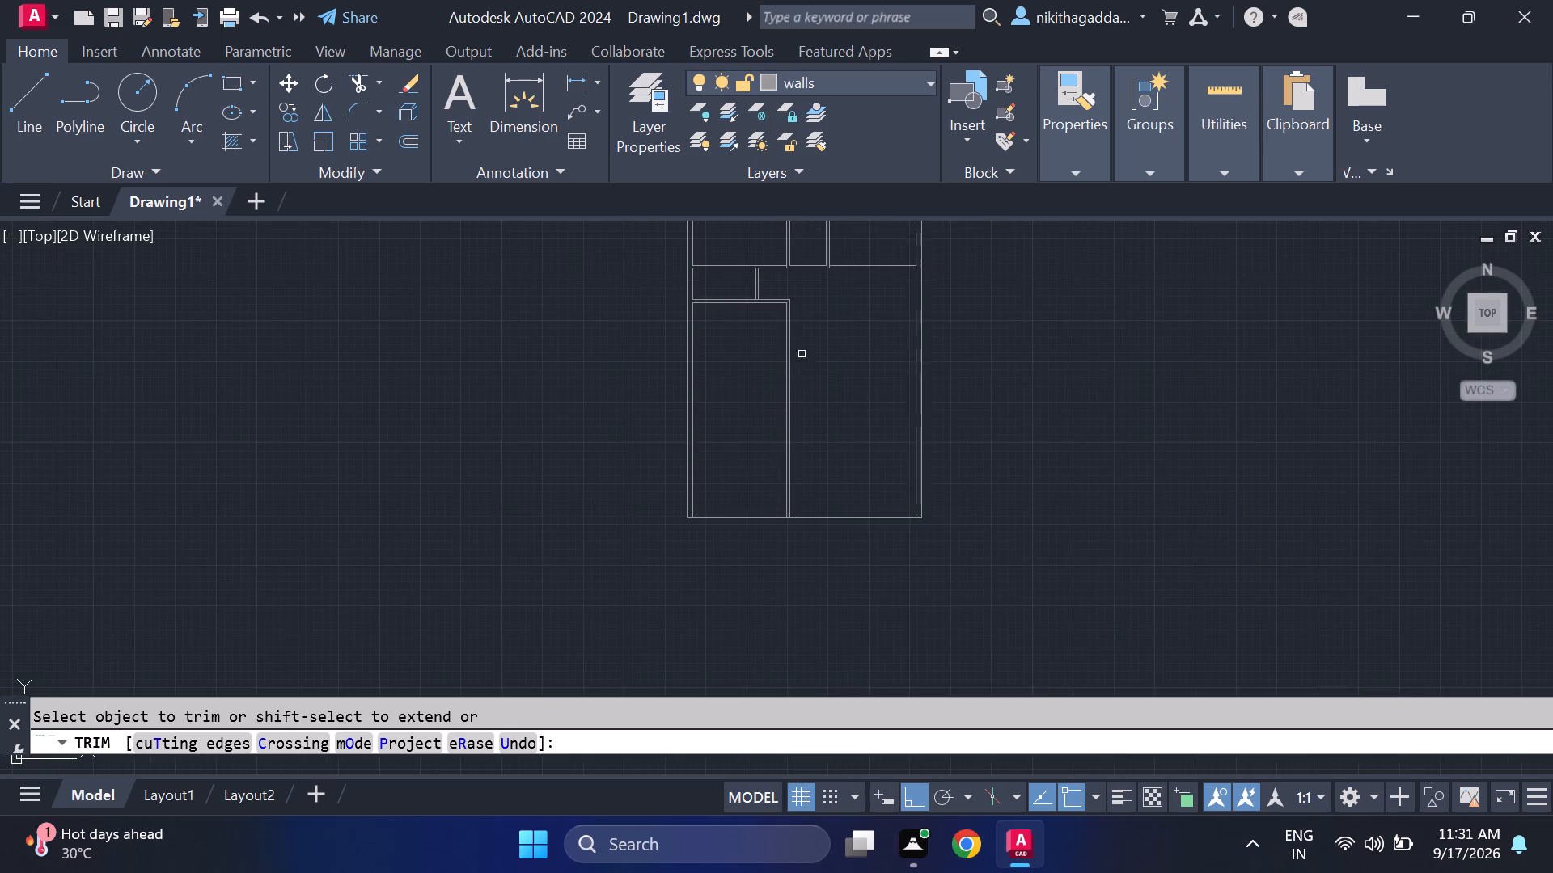
Offset the lower line of the second horizontal partition 10'4" downward, between the left outer wall and the central vertical partition.
{"action": "scroll", "coordinate": [815, 377], "scroll_direction": "up", "scroll_amount": 2}
{"action": "key", "text": "Escape"}
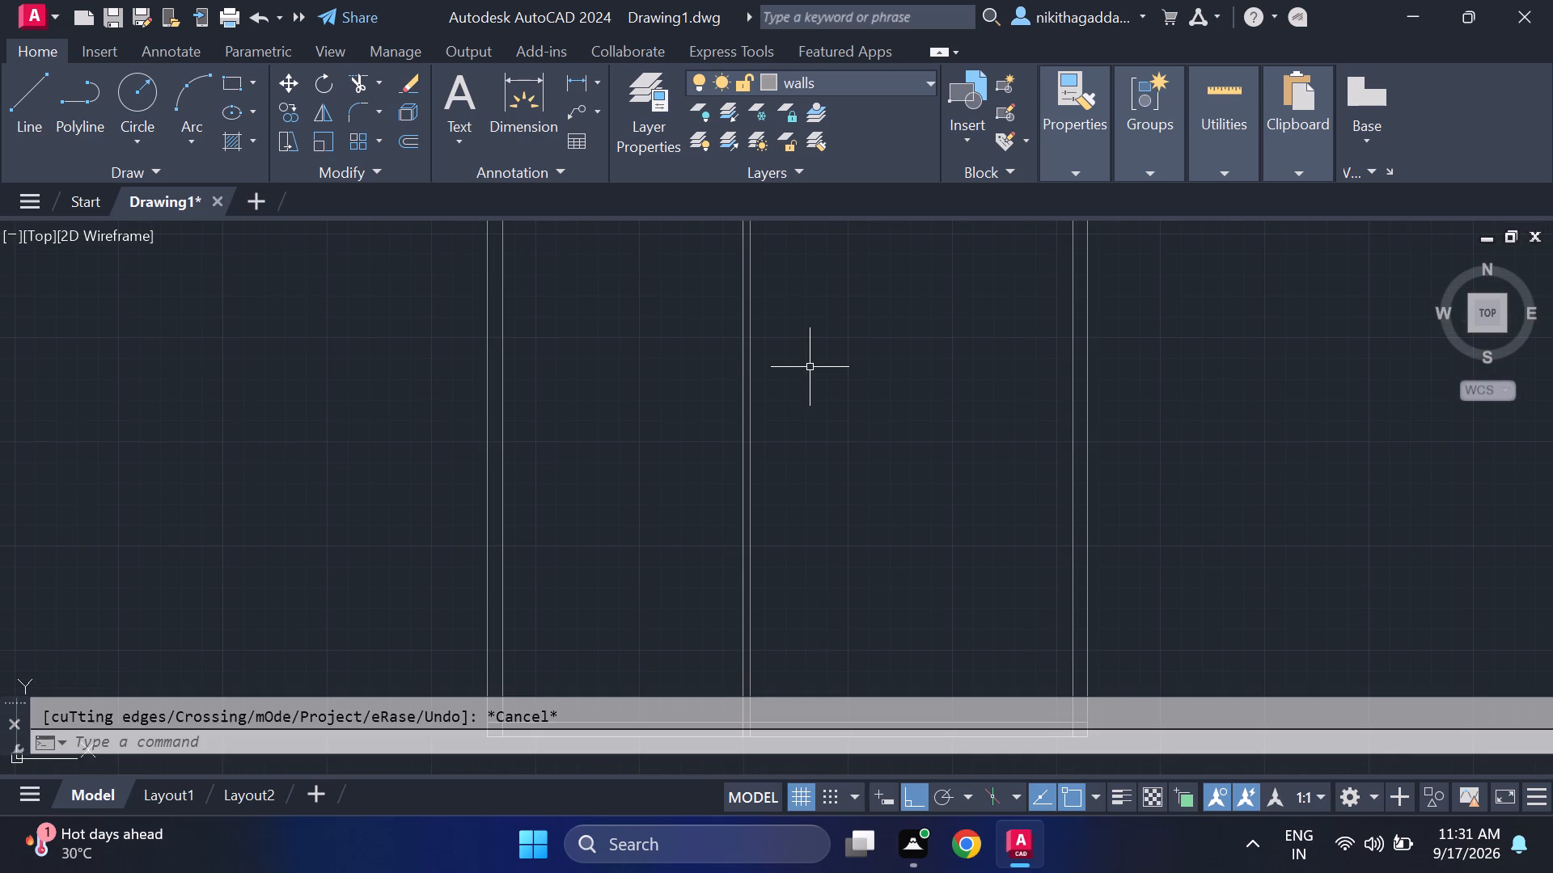
{"action": "scroll", "coordinate": [776, 285], "scroll_direction": "down", "scroll_amount": 3}
{"action": "middle_click_drag", "start_coordinate": [789, 284], "coordinate": [804, 430]}
{"action": "scroll", "coordinate": [798, 425], "scroll_direction": "up", "scroll_amount": 2}
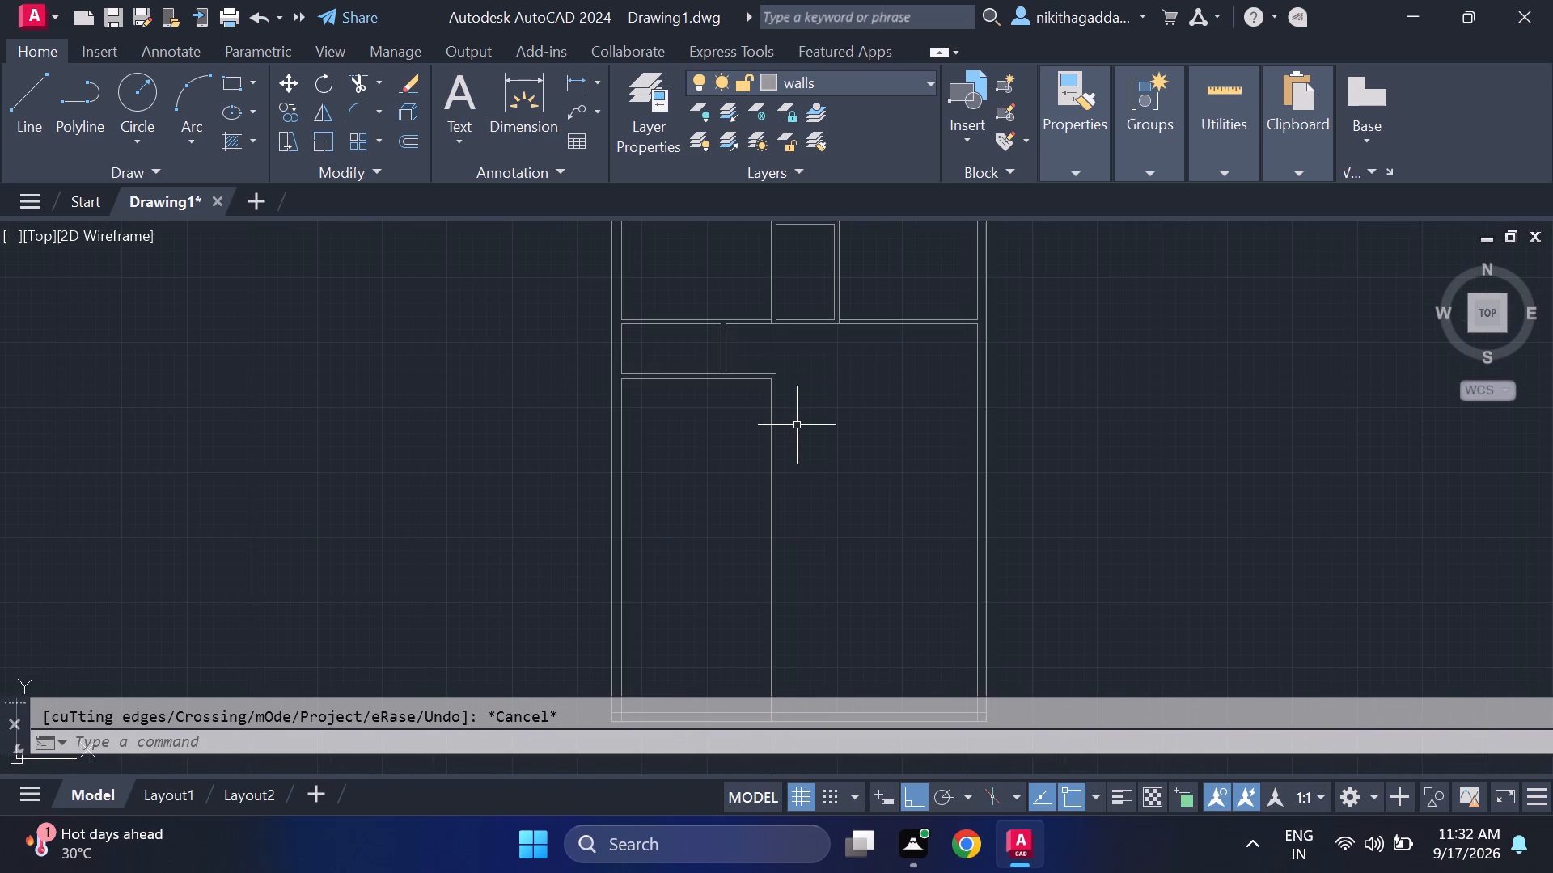
{"action": "middle_click_drag", "start_coordinate": [797, 424], "coordinate": [767, 430]}
{"action": "middle_click", "coordinate": [765, 426]}
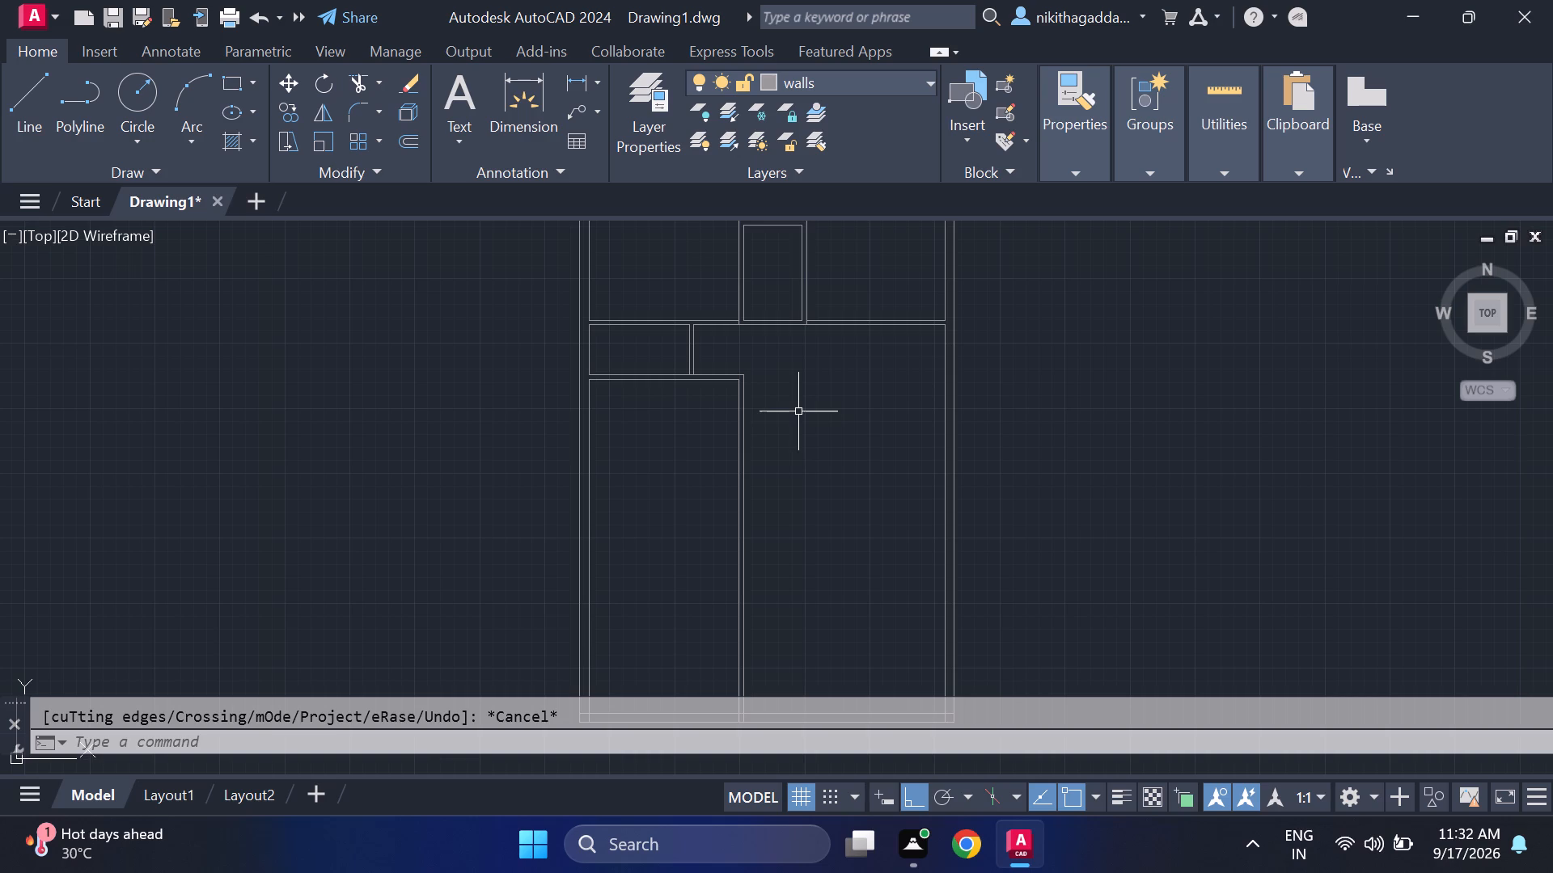
{"action": "type", "text": "of"}
{"action": "key", "text": "Return"}
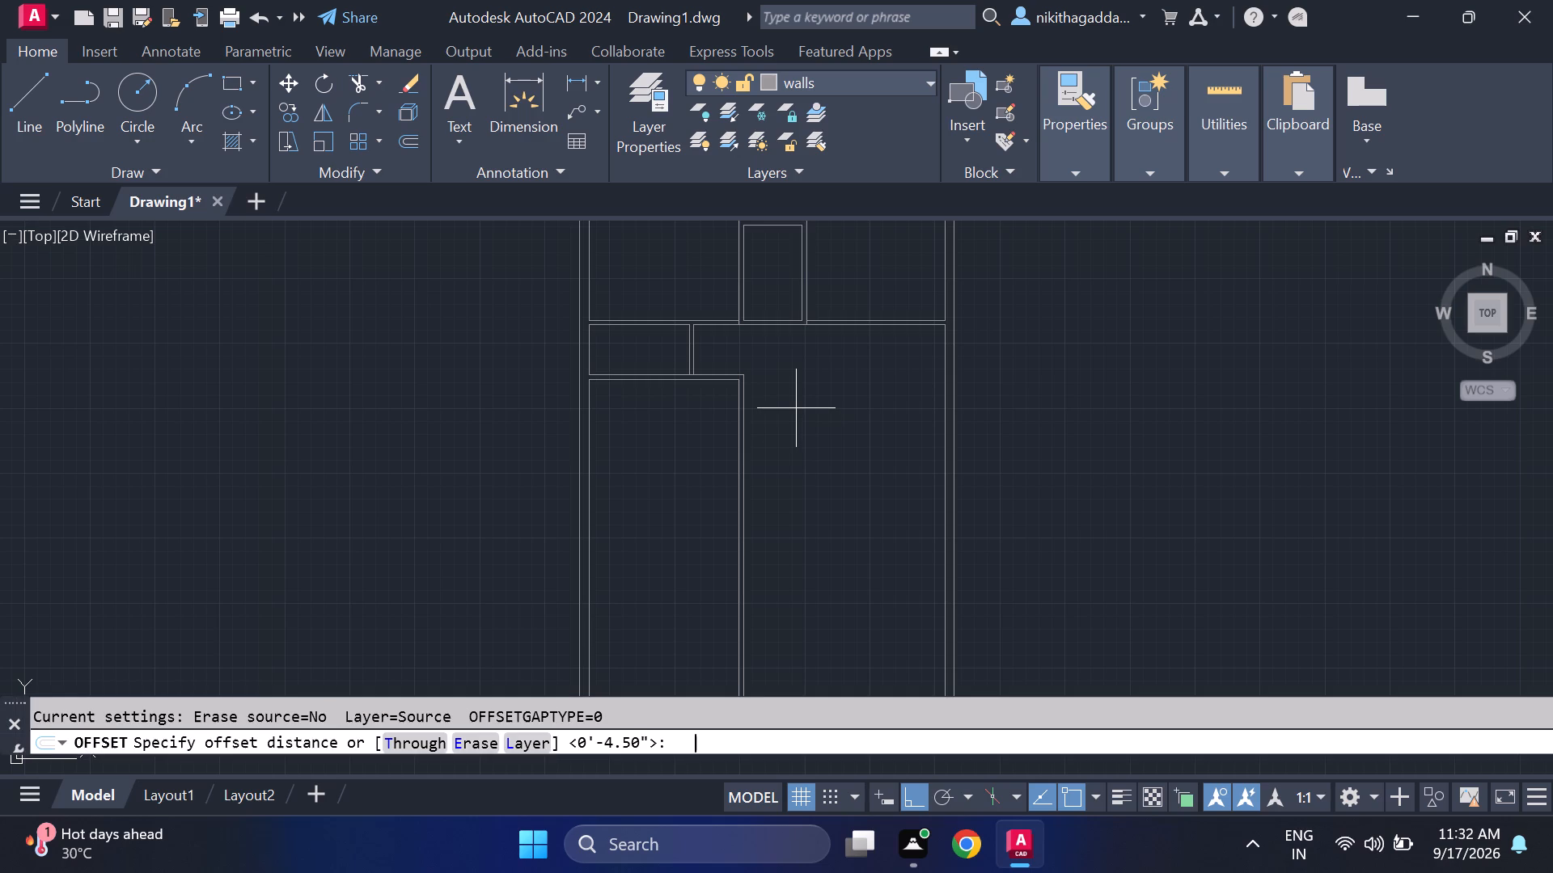
{"action": "type", "text": "10'4"}
{"action": "key", "text": "shift+quotedbl"}
{"action": "key", "text": "Return"}
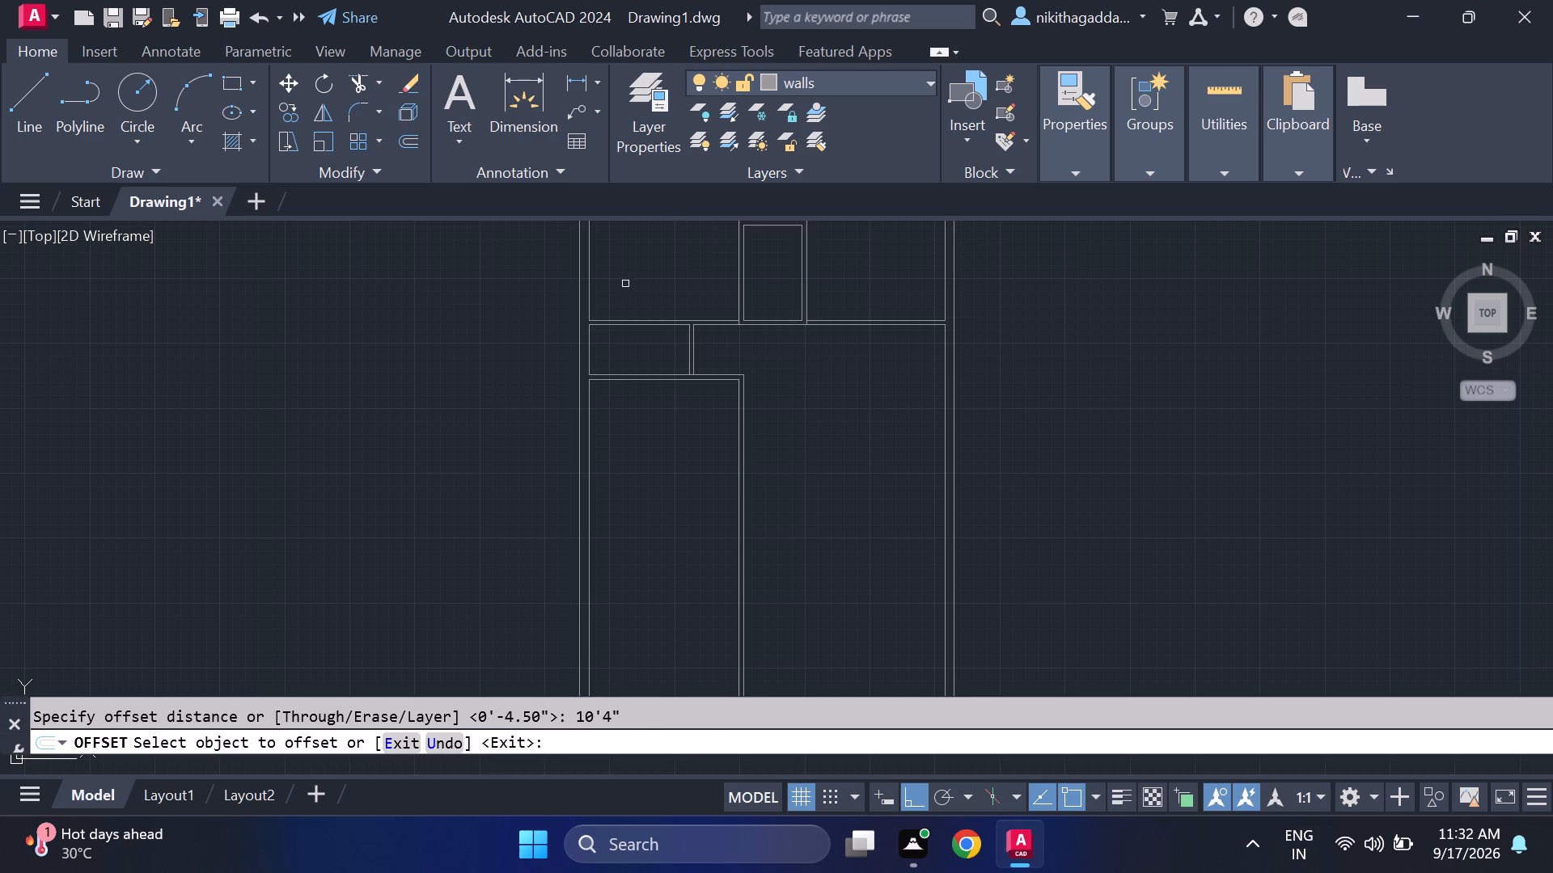
{"action": "left_click", "coordinate": [637, 379]}
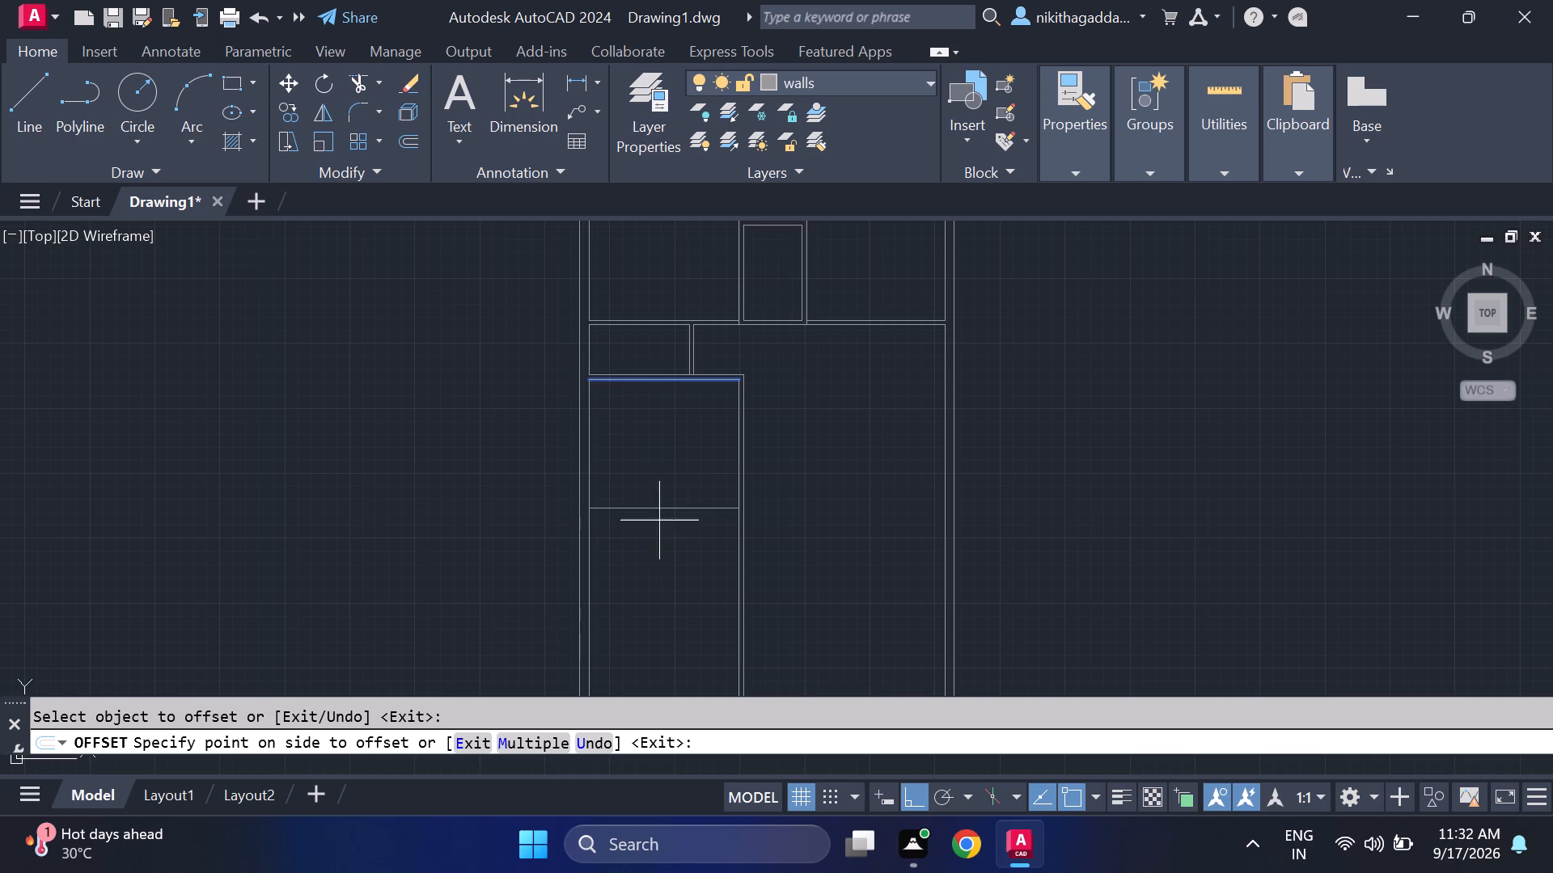
{"action": "left_click", "coordinate": [637, 546]}
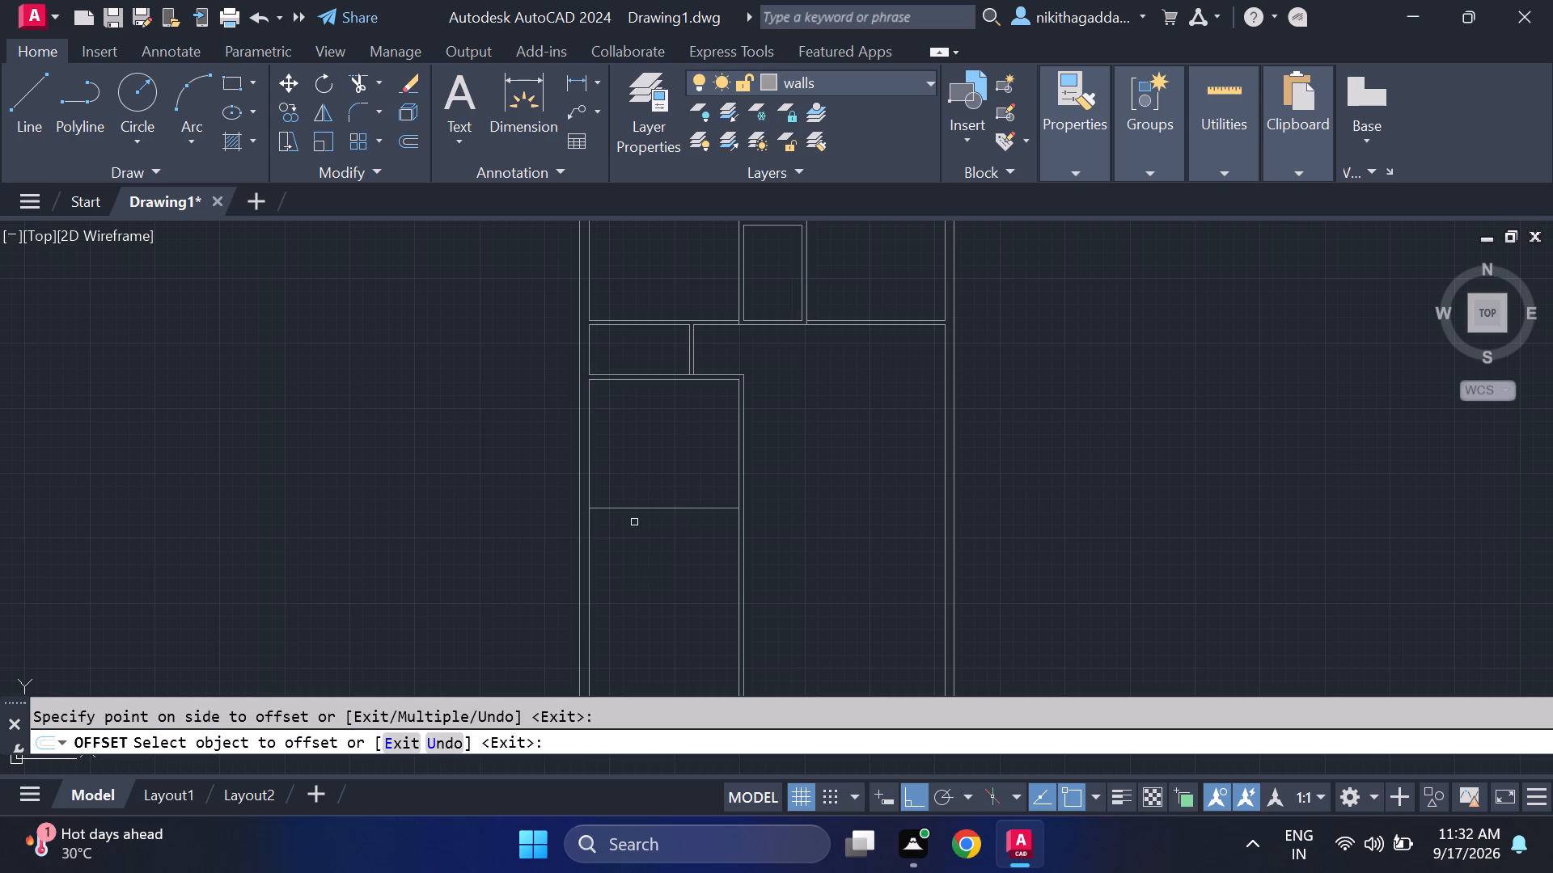
{"action": "key", "text": "Escape"}
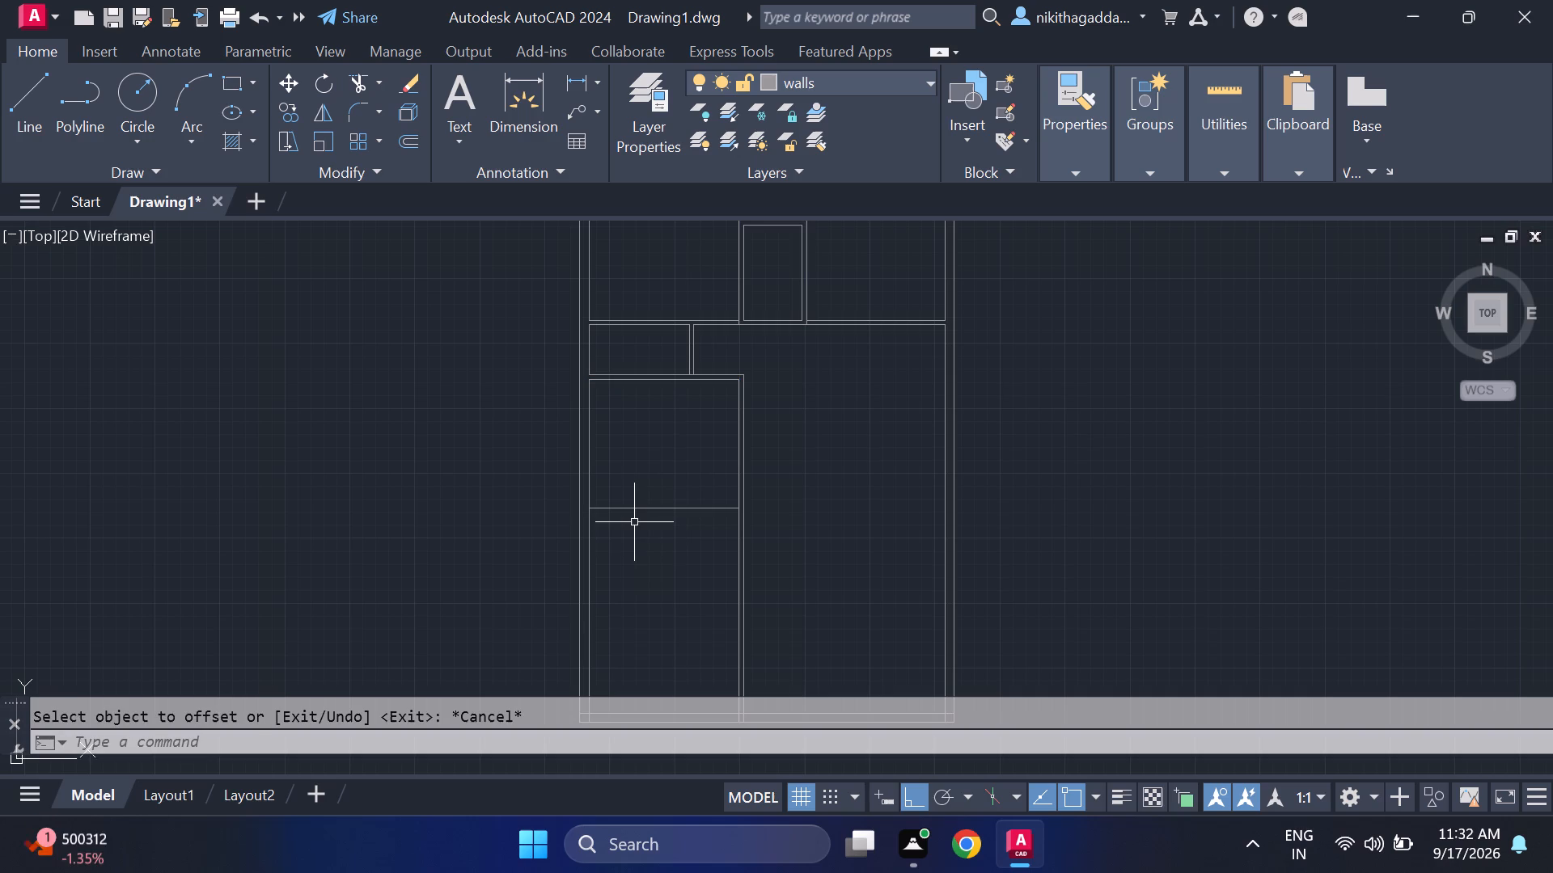
Offset the new horizontal line in the lower-left room 9" downward to form a wall.
{"action": "type", "text": "of"}
{"action": "key", "text": "Return"}
{"action": "type", "text": "9\""}
{"action": "key", "text": "Return"}
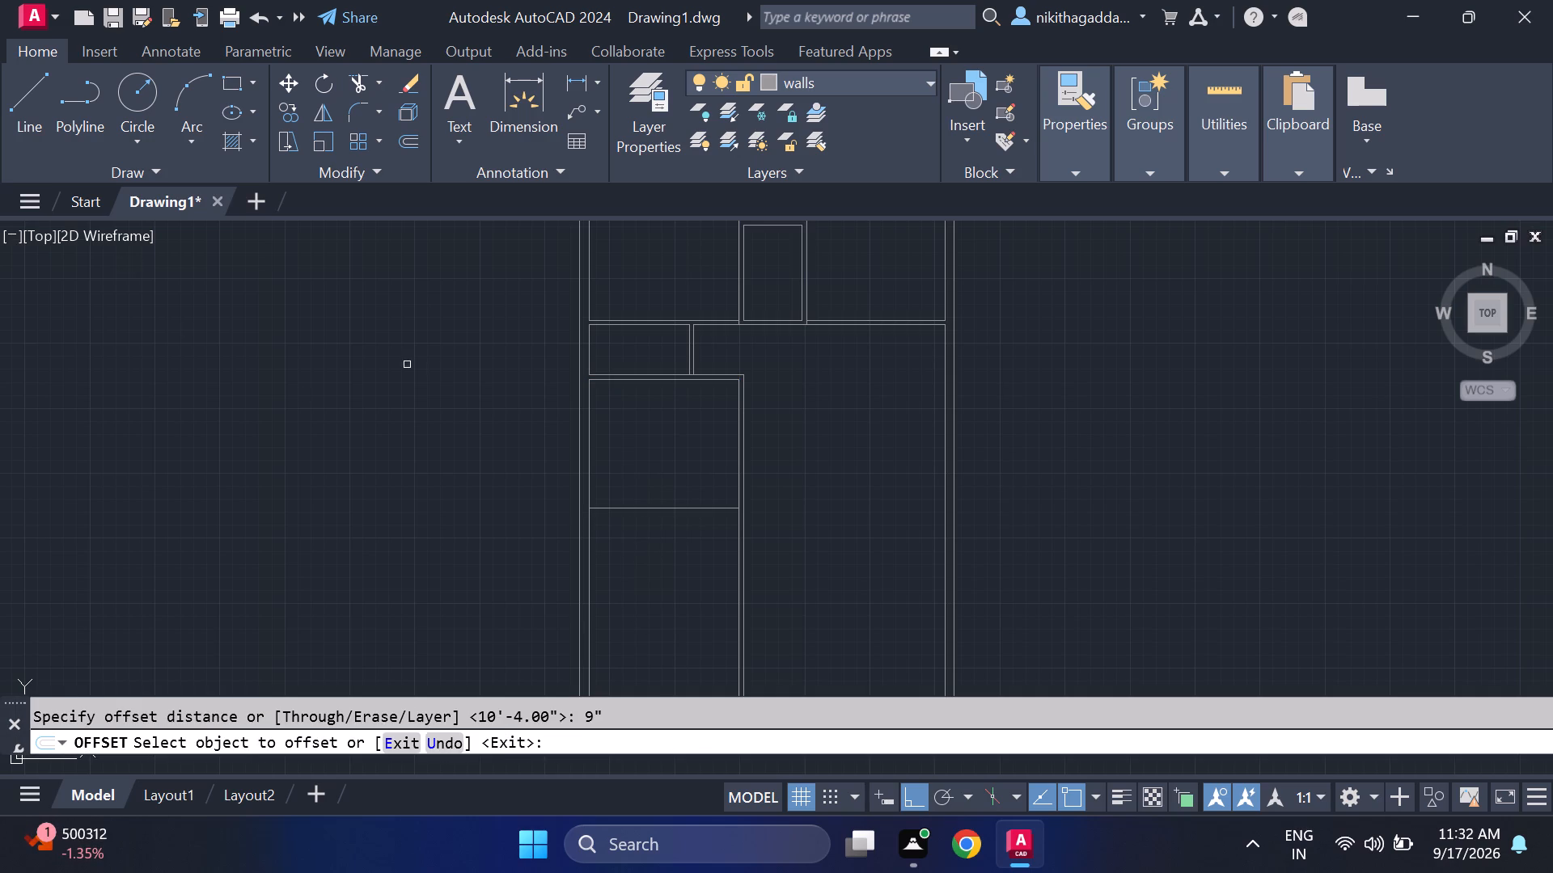
{"action": "left_click", "coordinate": [653, 509]}
{"action": "left_click", "coordinate": [663, 548]}
{"action": "middle_click_drag", "start_coordinate": [671, 549], "coordinate": [550, 451]}
{"action": "scroll", "coordinate": [550, 451], "scroll_direction": "up", "scroll_amount": 1}
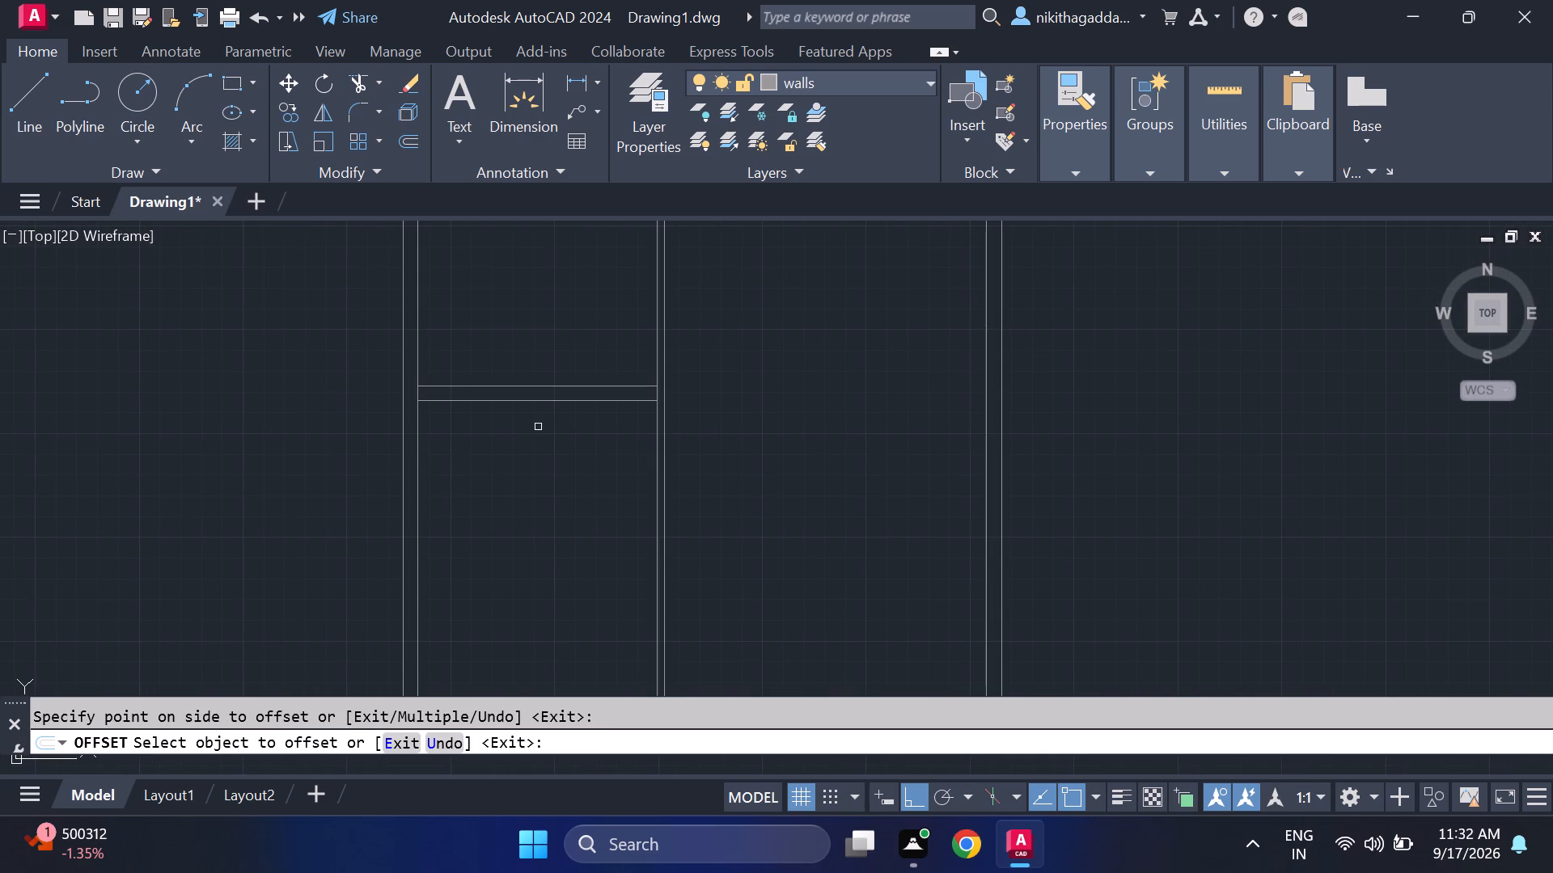
{"action": "key", "text": "Escape"}
Draw a vertical line from the outer corner of the second horizontal and central vertical partitions up to the long horizontal partition.
{"action": "scroll", "coordinate": [548, 414], "scroll_direction": "down", "scroll_amount": 2}
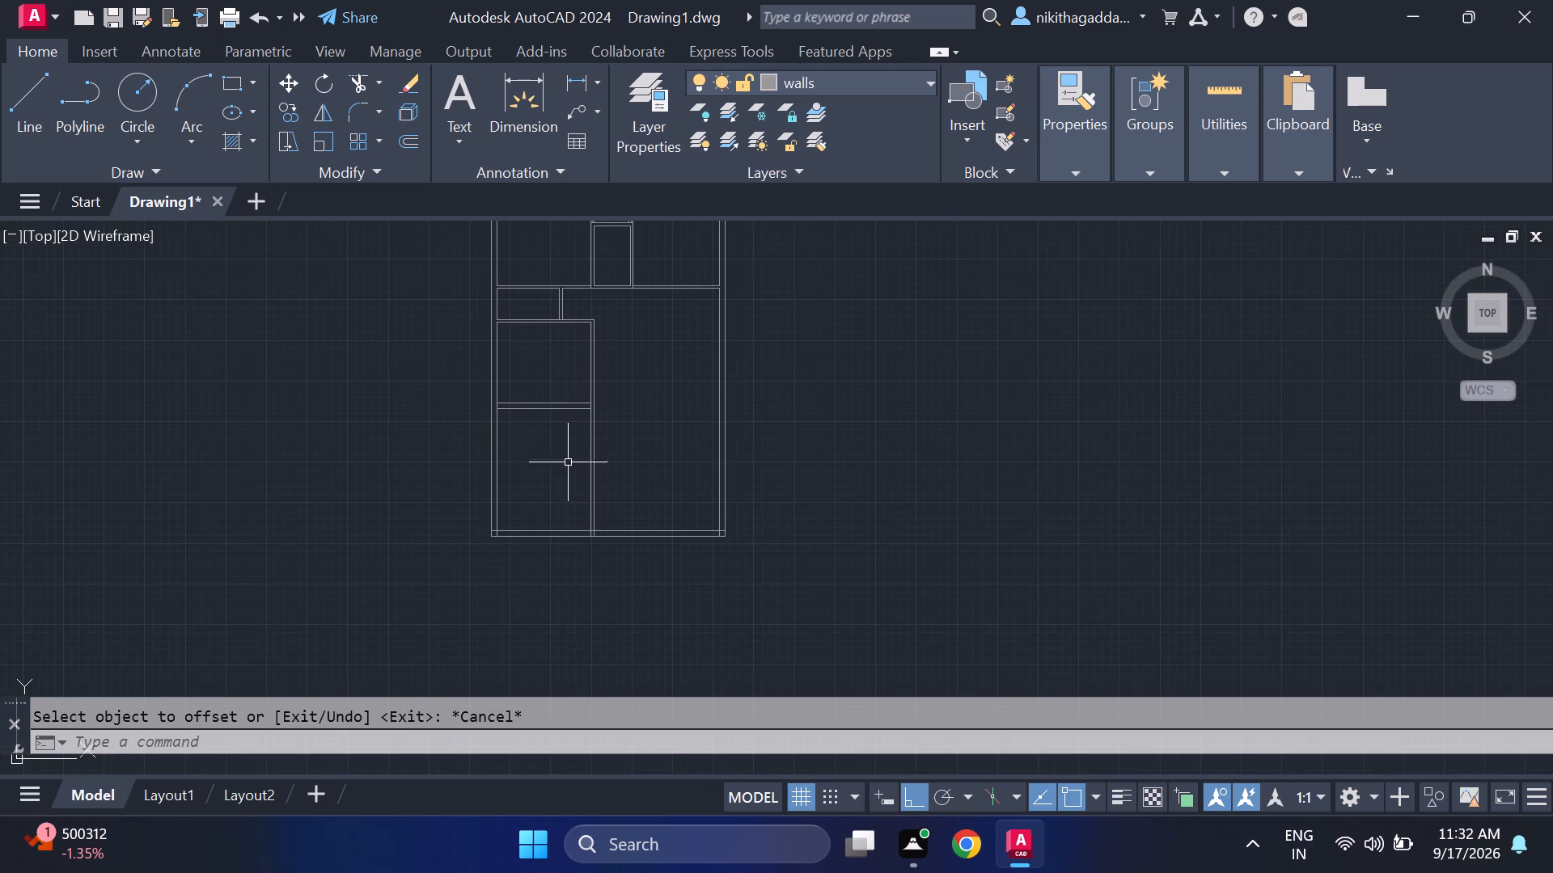
{"action": "scroll", "coordinate": [563, 467], "scroll_direction": "up", "scroll_amount": 1}
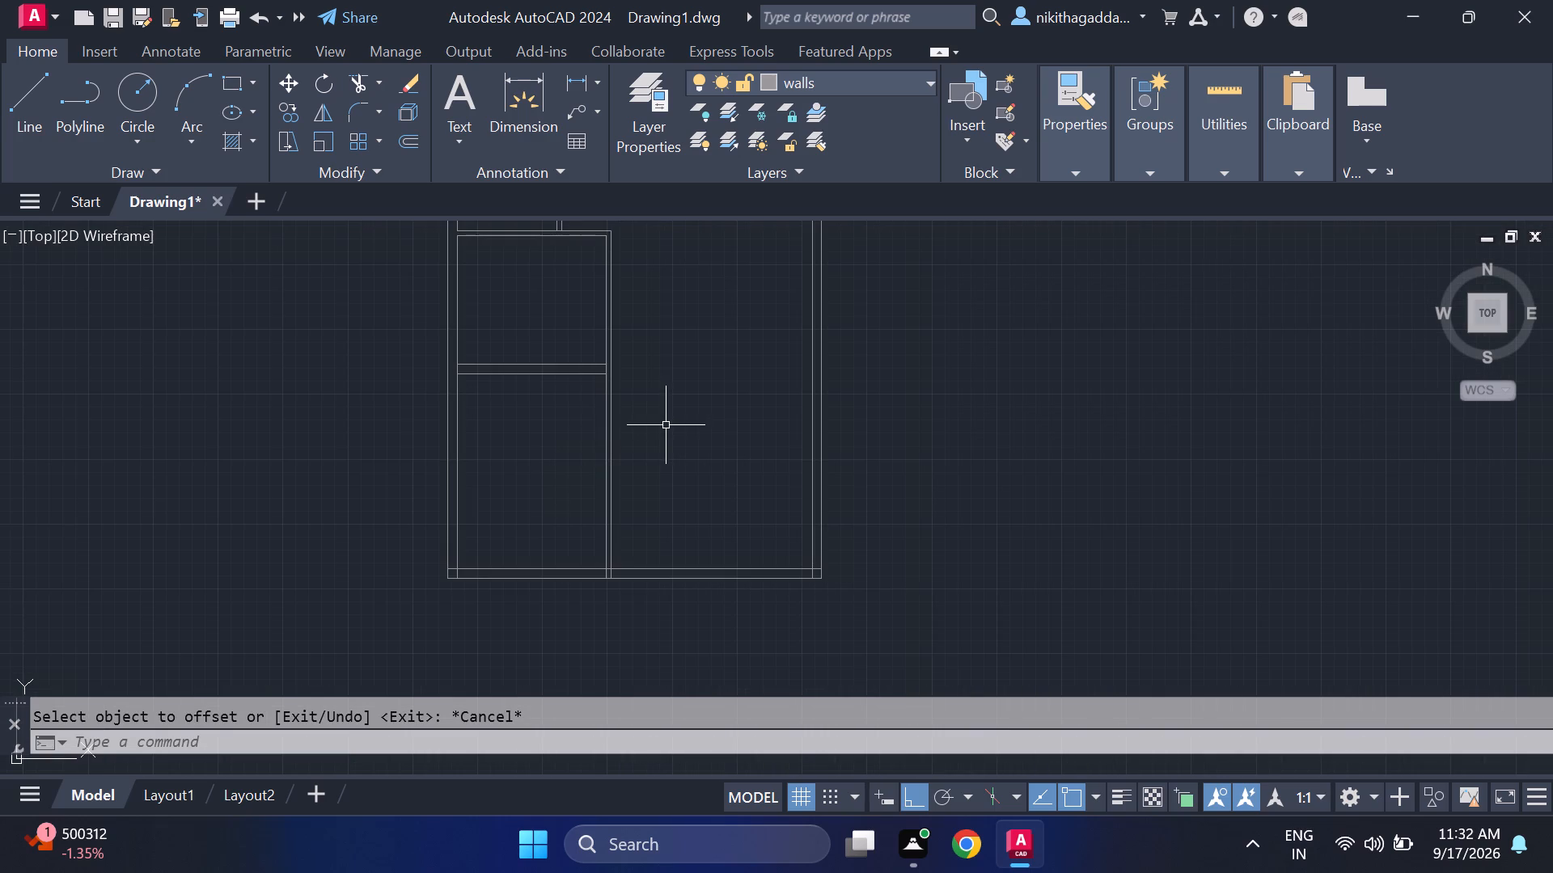
{"action": "middle_click_drag", "start_coordinate": [666, 425], "coordinate": [578, 545]}
{"action": "scroll", "coordinate": [596, 414], "scroll_direction": "down", "scroll_amount": 1}
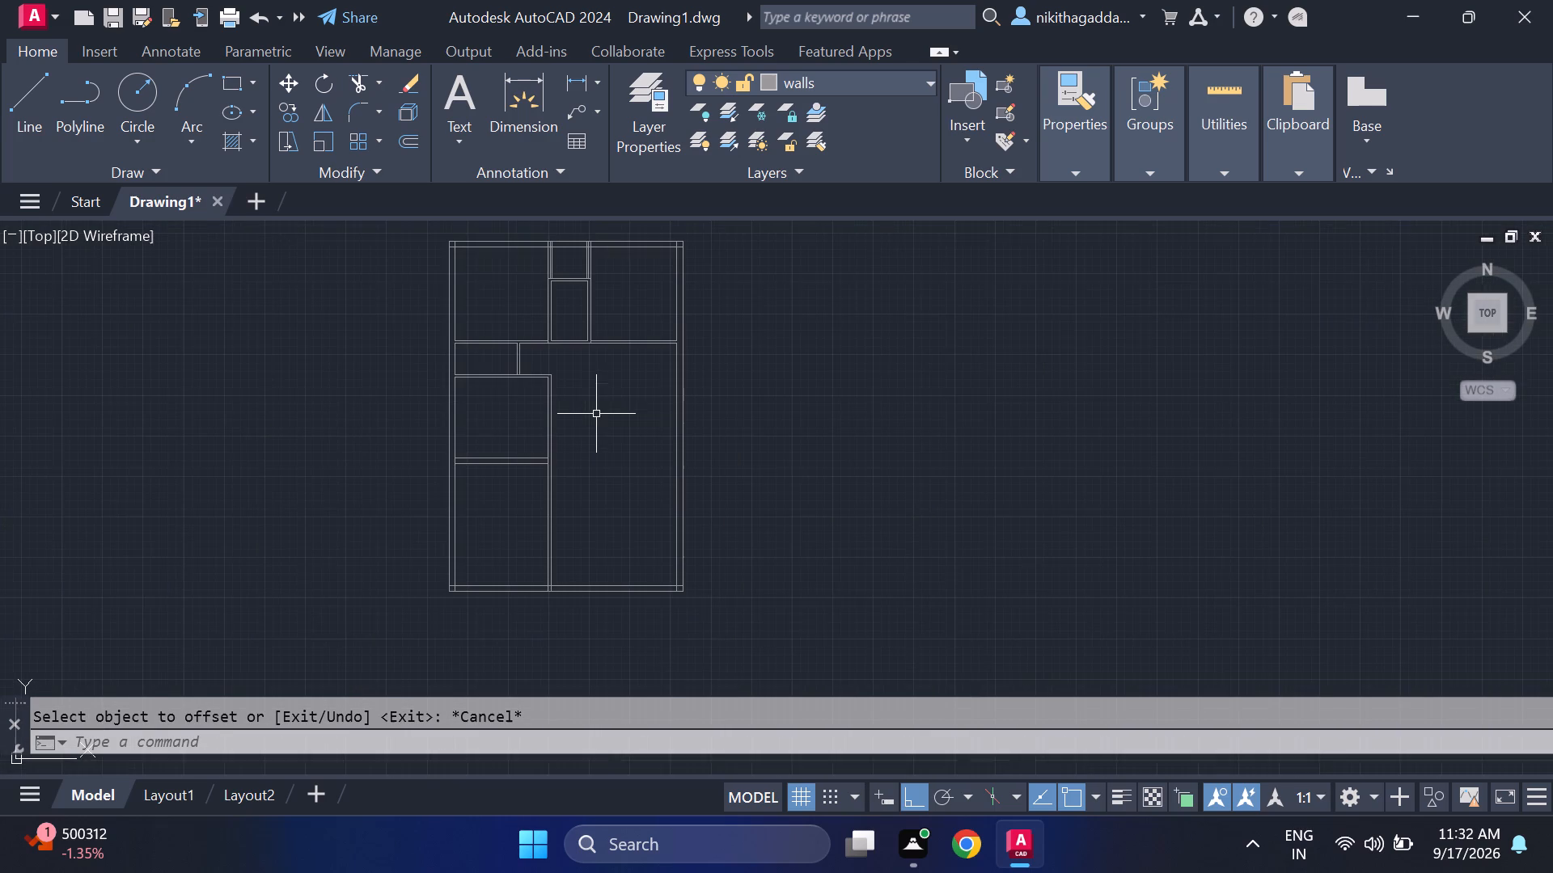
{"action": "middle_click_drag", "start_coordinate": [595, 410], "coordinate": [573, 436]}
{"action": "scroll", "coordinate": [532, 386], "scroll_direction": "up", "scroll_amount": 2}
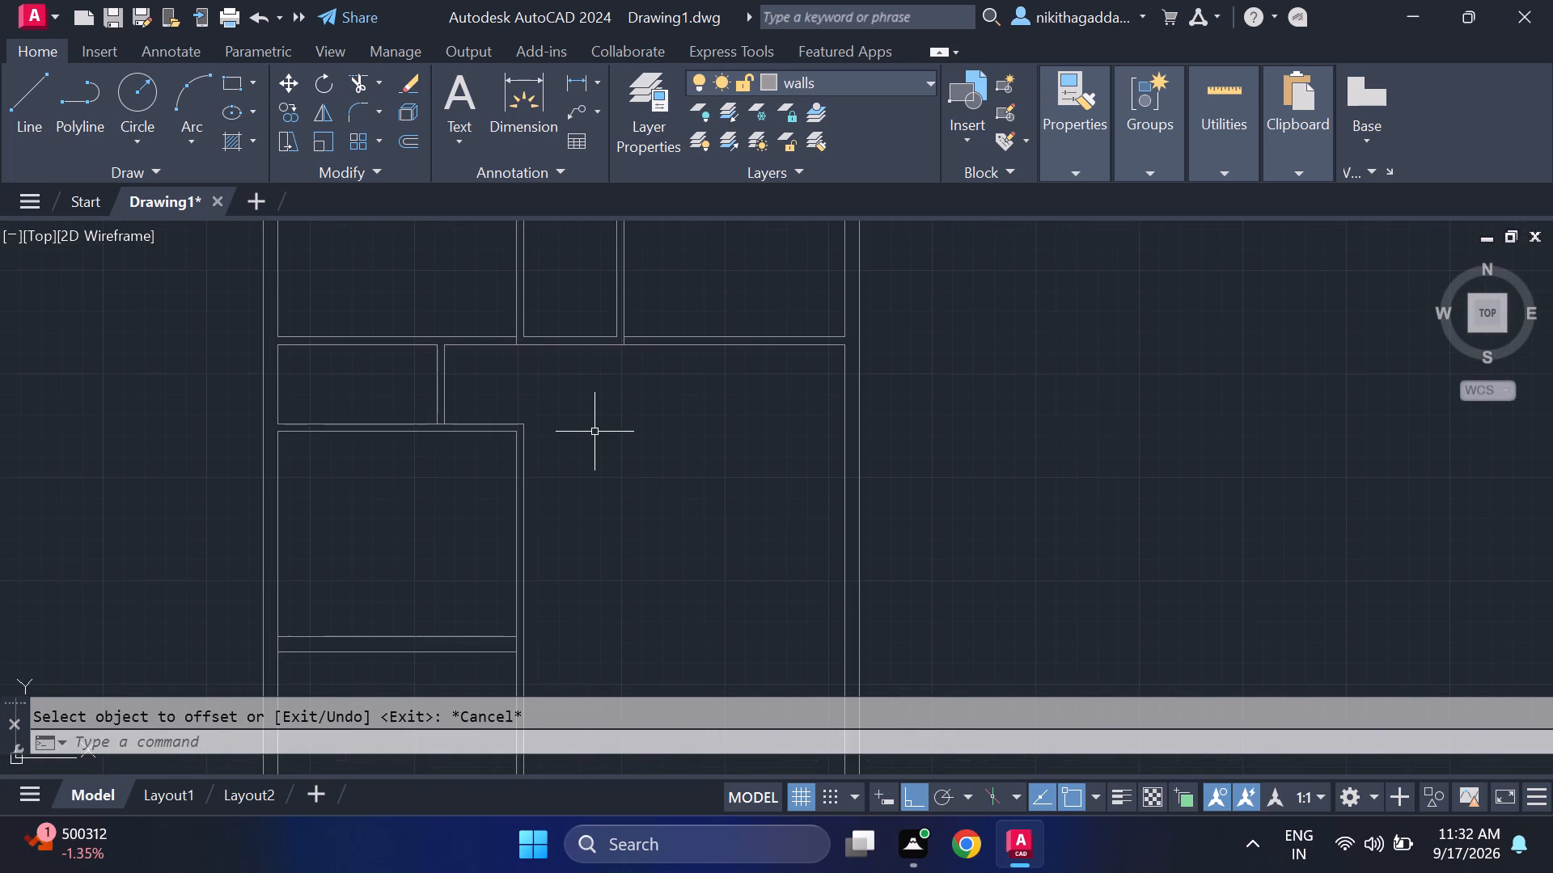
{"action": "key", "text": "l"}
{"action": "key", "text": "Return"}
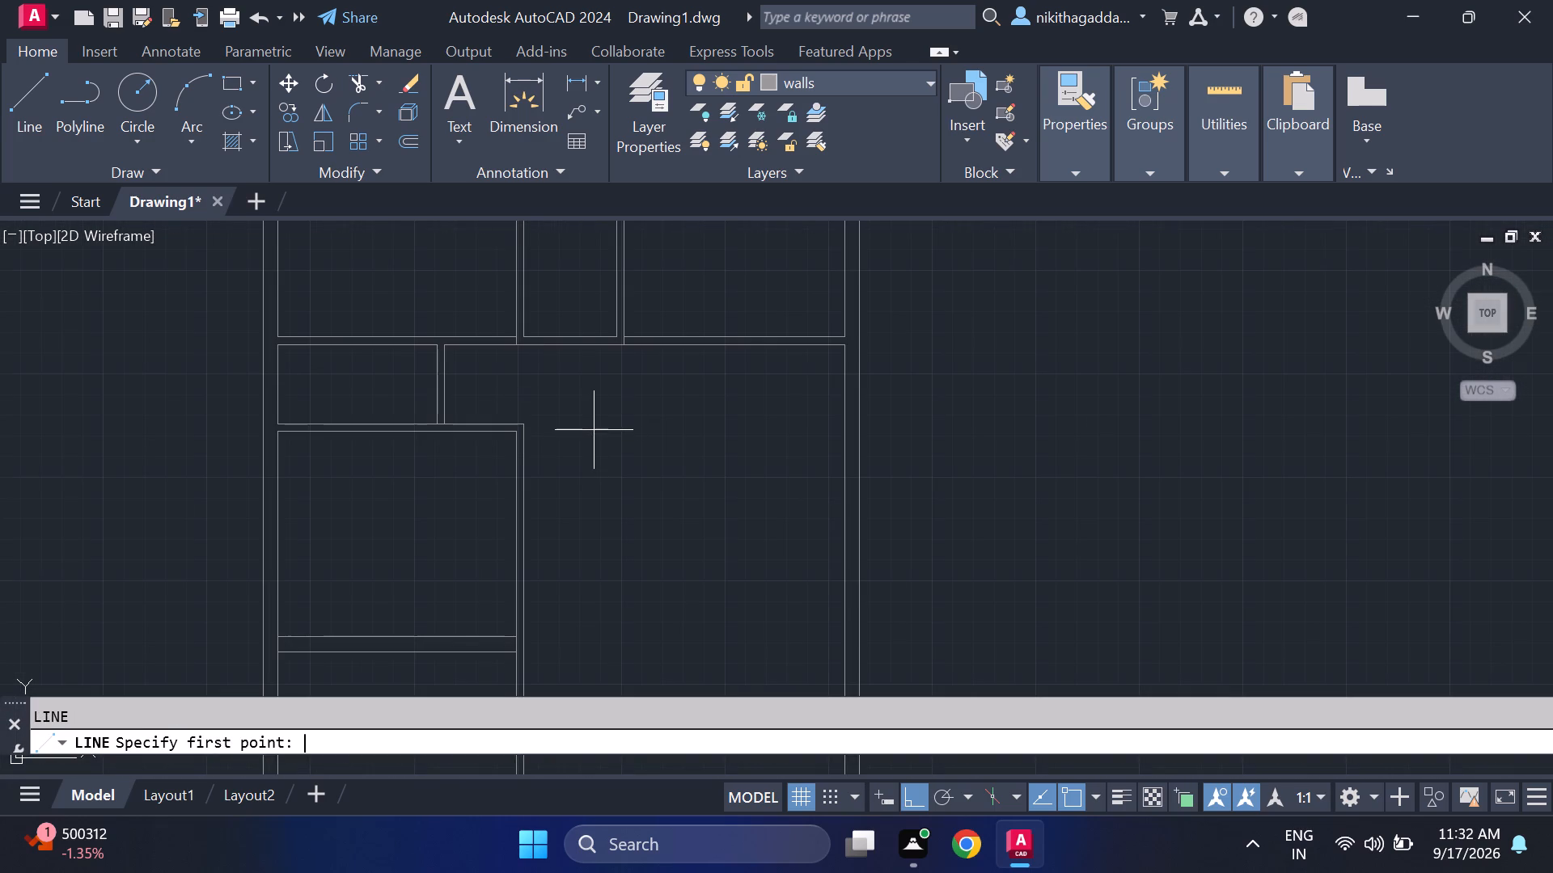
{"action": "scroll", "coordinate": [520, 413], "scroll_direction": "up", "scroll_amount": 1}
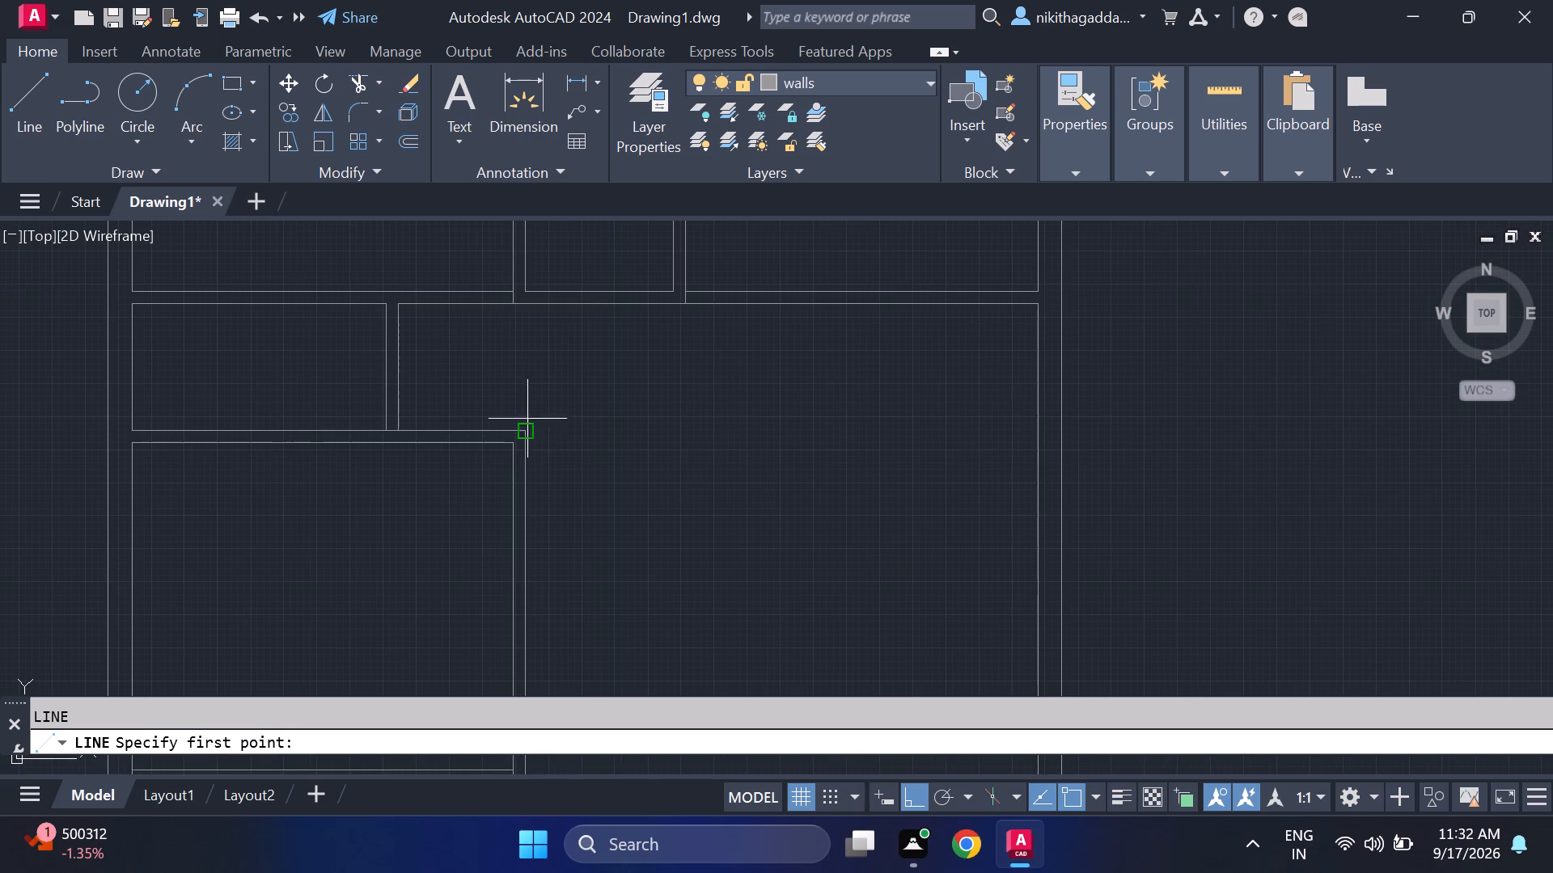
{"action": "left_click", "coordinate": [524, 427]}
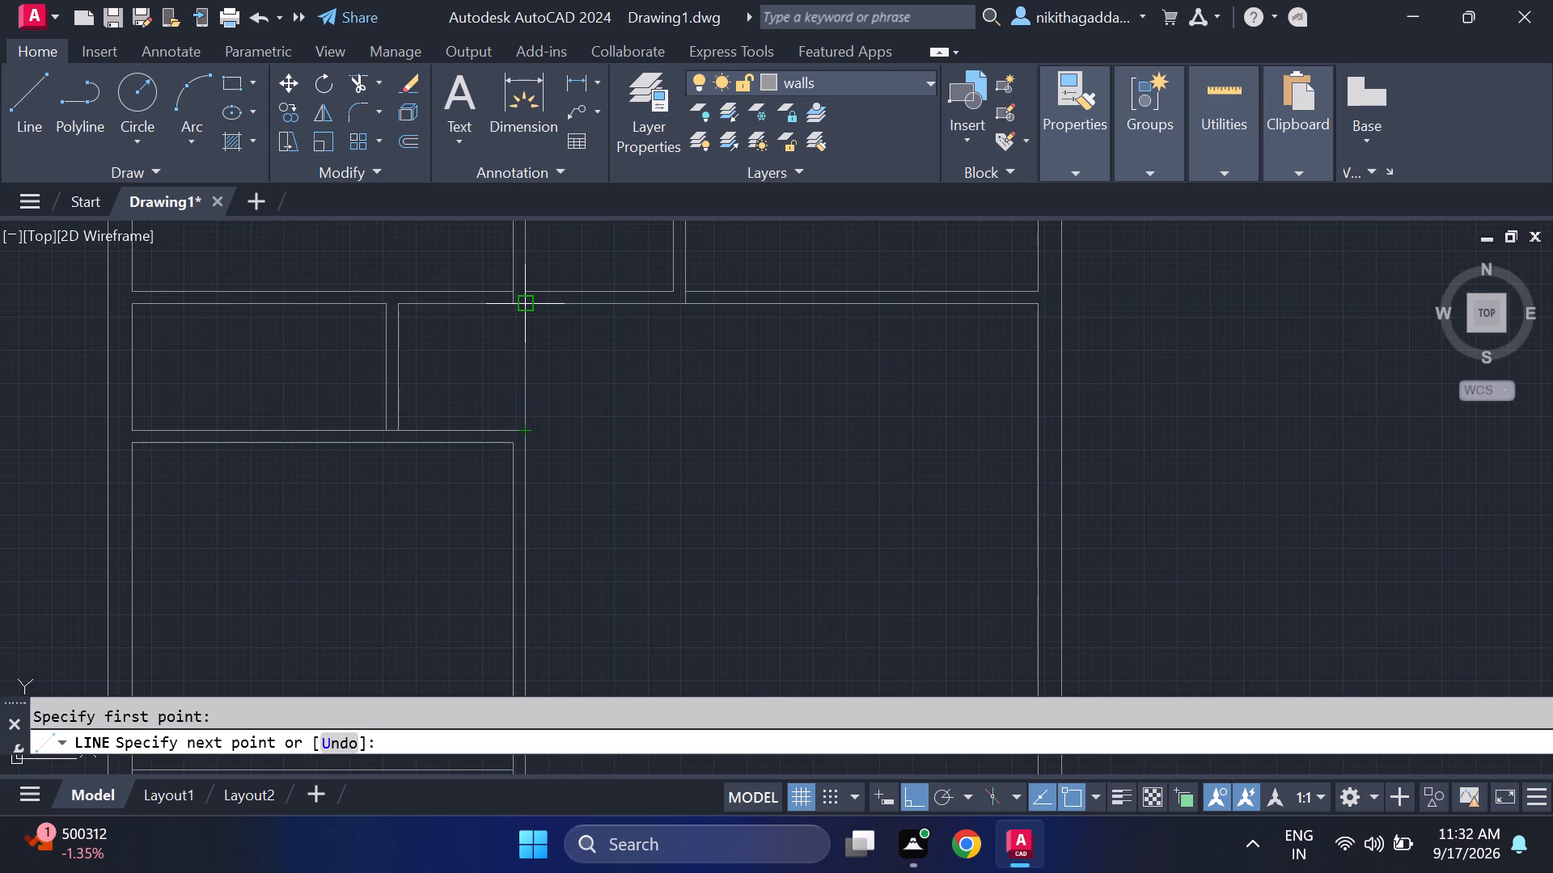
{"action": "left_click", "coordinate": [530, 305]}
{"action": "key", "text": "Escape"}
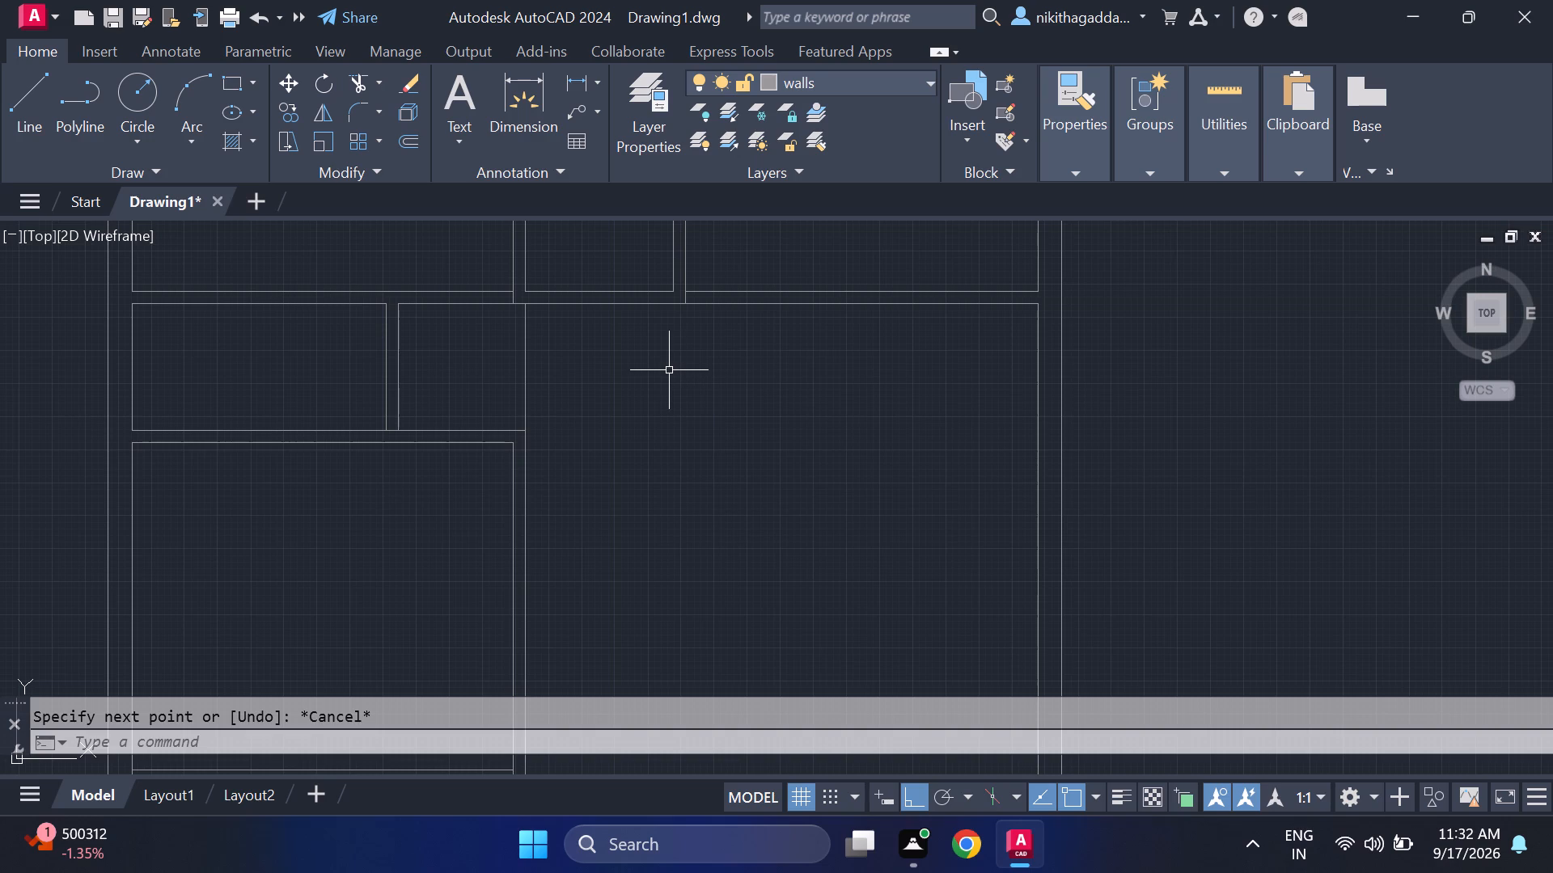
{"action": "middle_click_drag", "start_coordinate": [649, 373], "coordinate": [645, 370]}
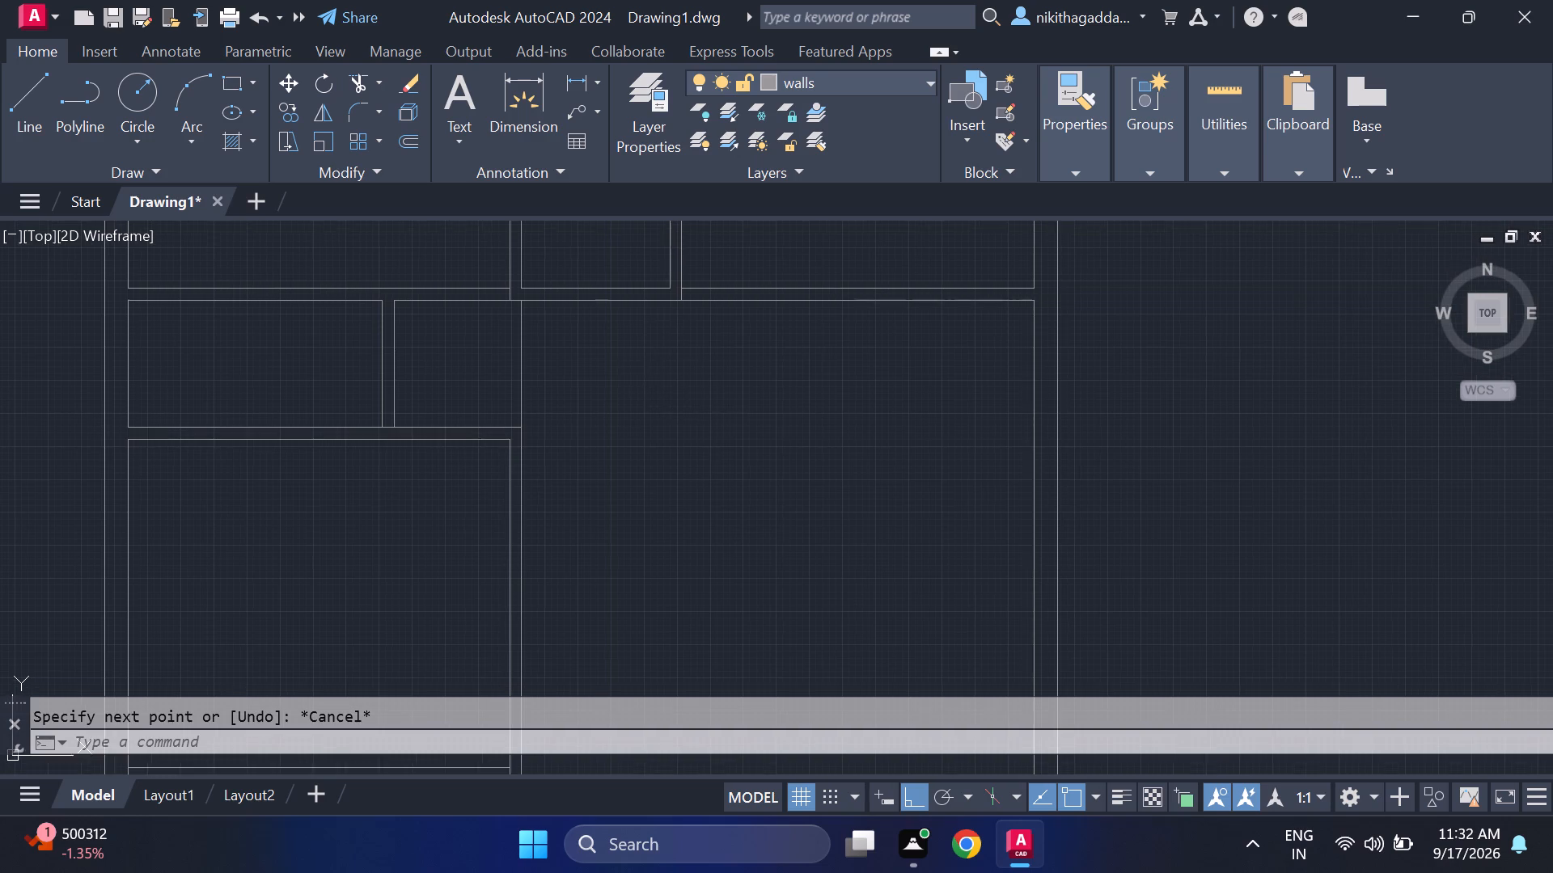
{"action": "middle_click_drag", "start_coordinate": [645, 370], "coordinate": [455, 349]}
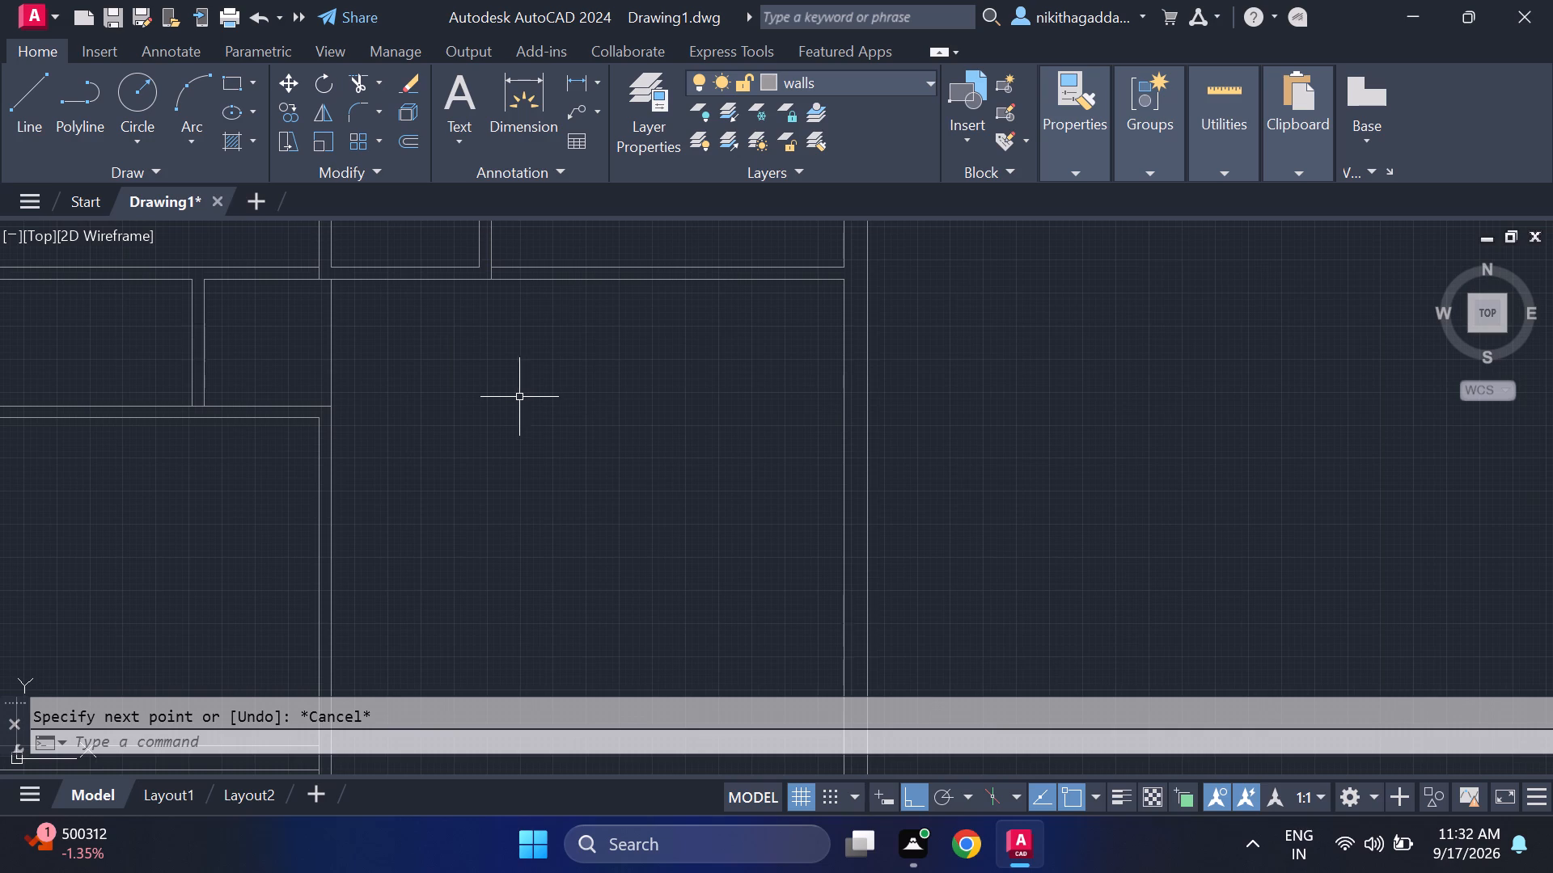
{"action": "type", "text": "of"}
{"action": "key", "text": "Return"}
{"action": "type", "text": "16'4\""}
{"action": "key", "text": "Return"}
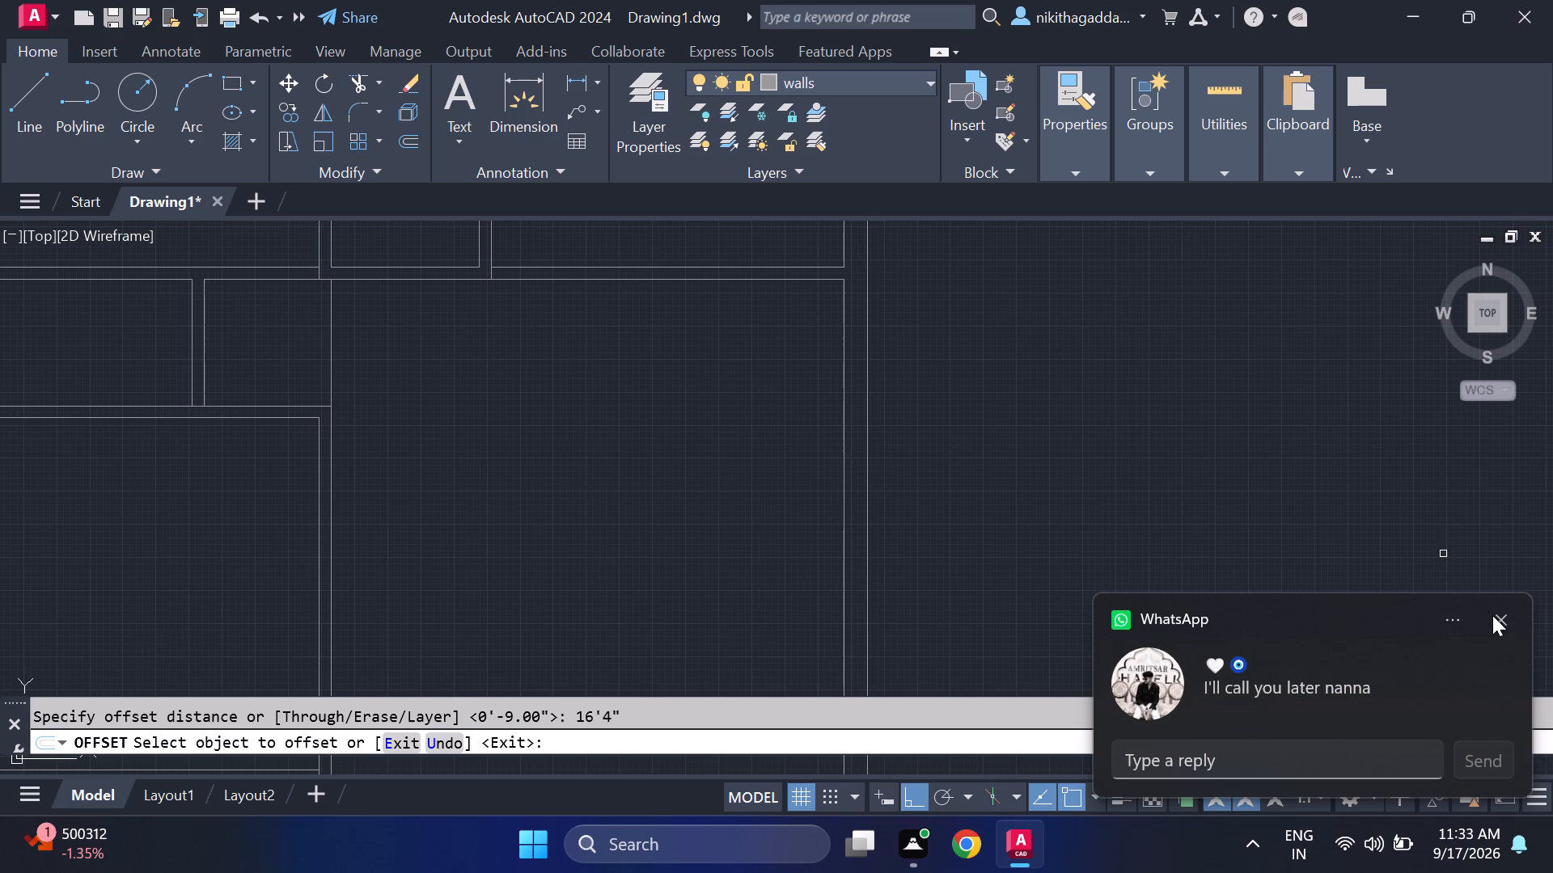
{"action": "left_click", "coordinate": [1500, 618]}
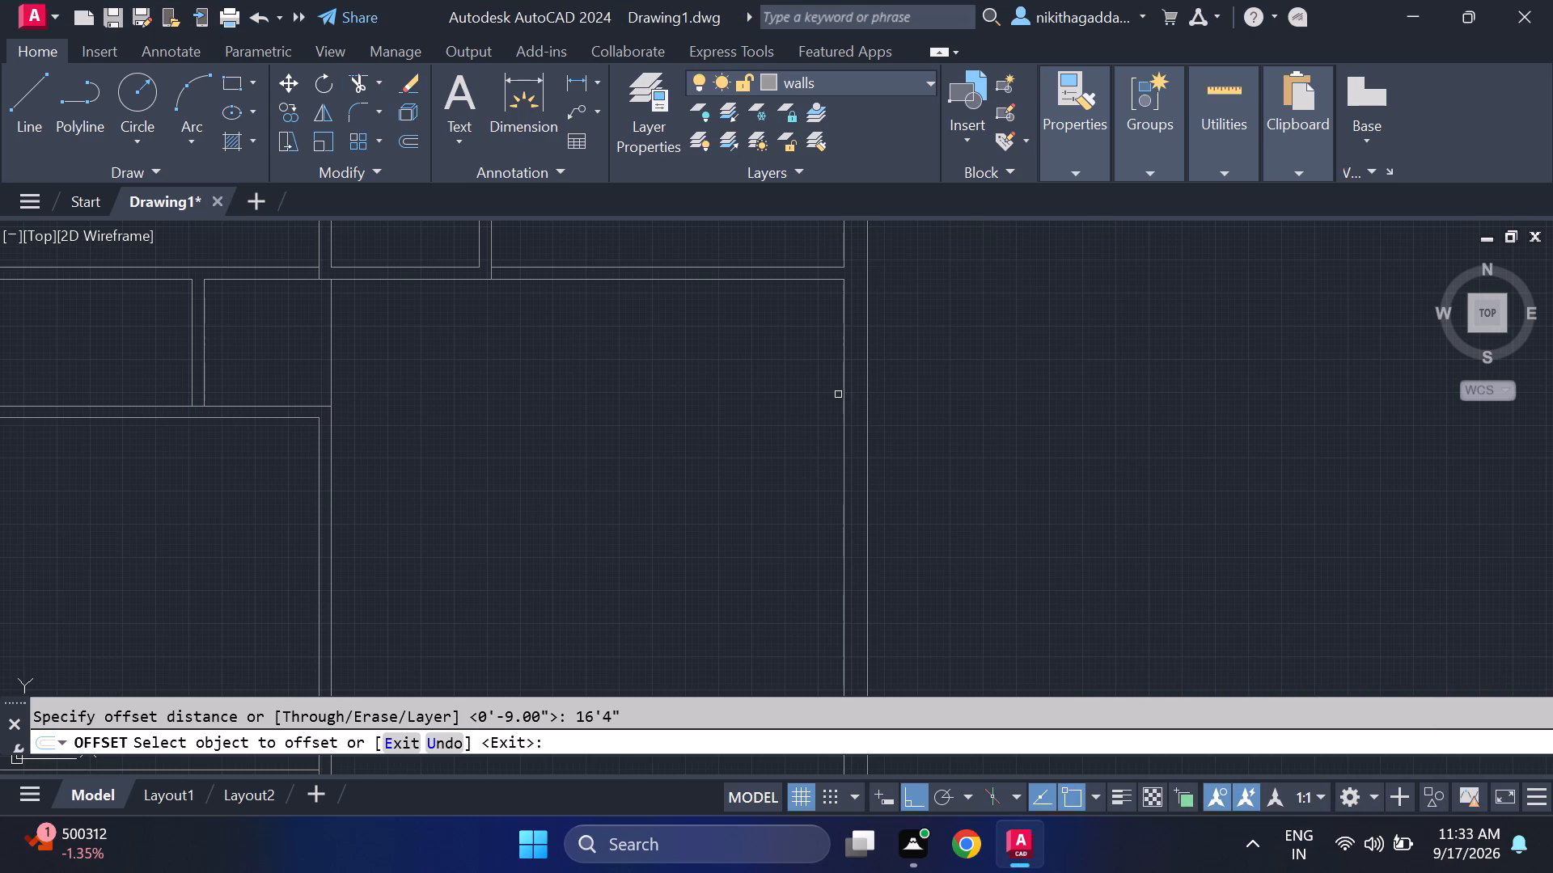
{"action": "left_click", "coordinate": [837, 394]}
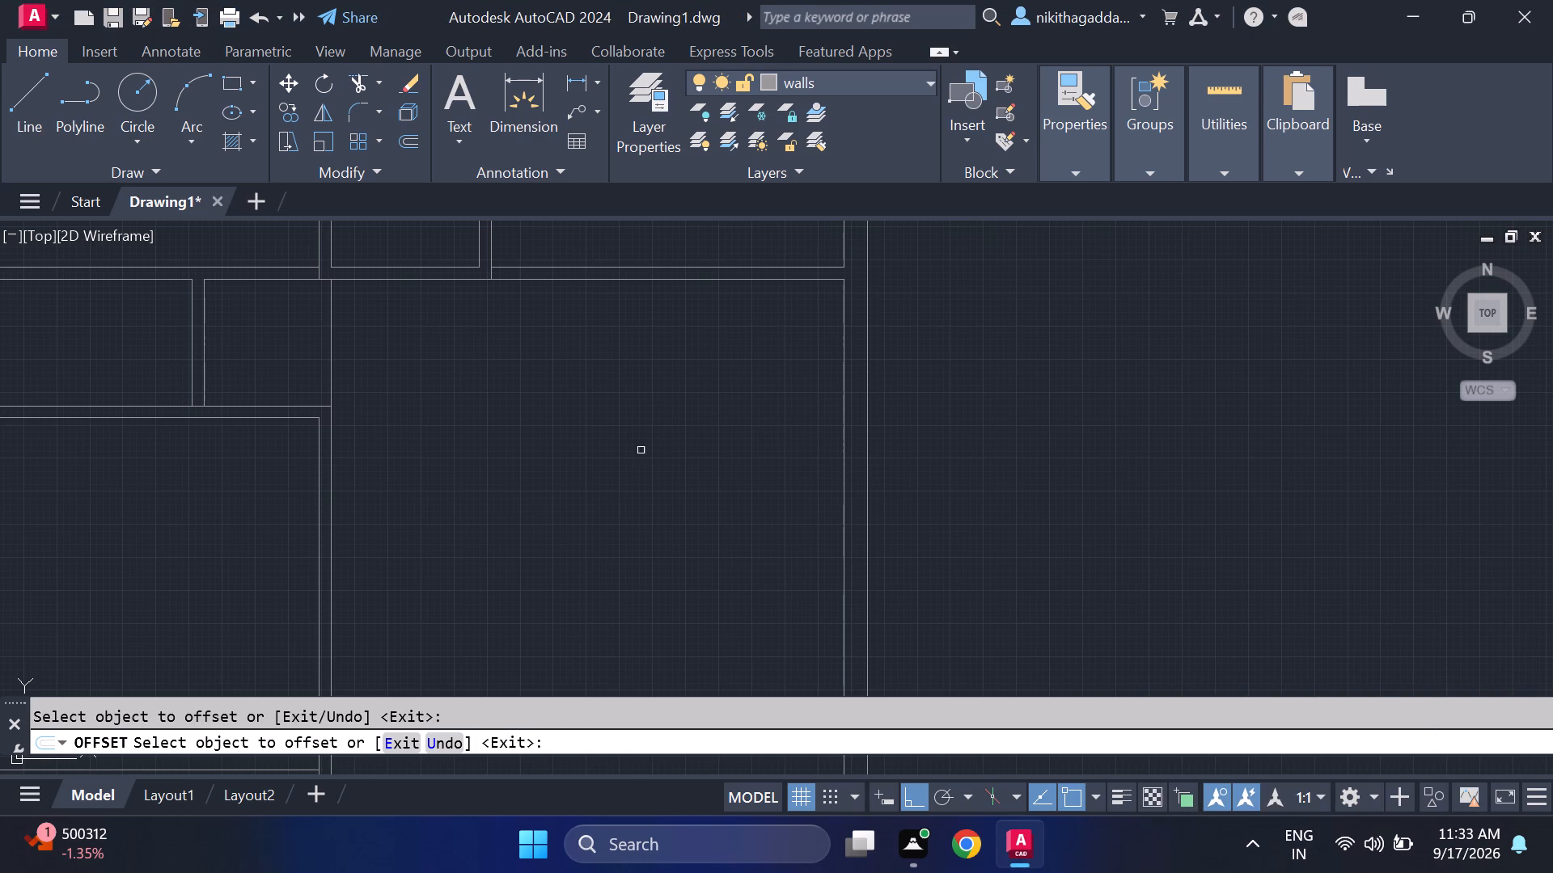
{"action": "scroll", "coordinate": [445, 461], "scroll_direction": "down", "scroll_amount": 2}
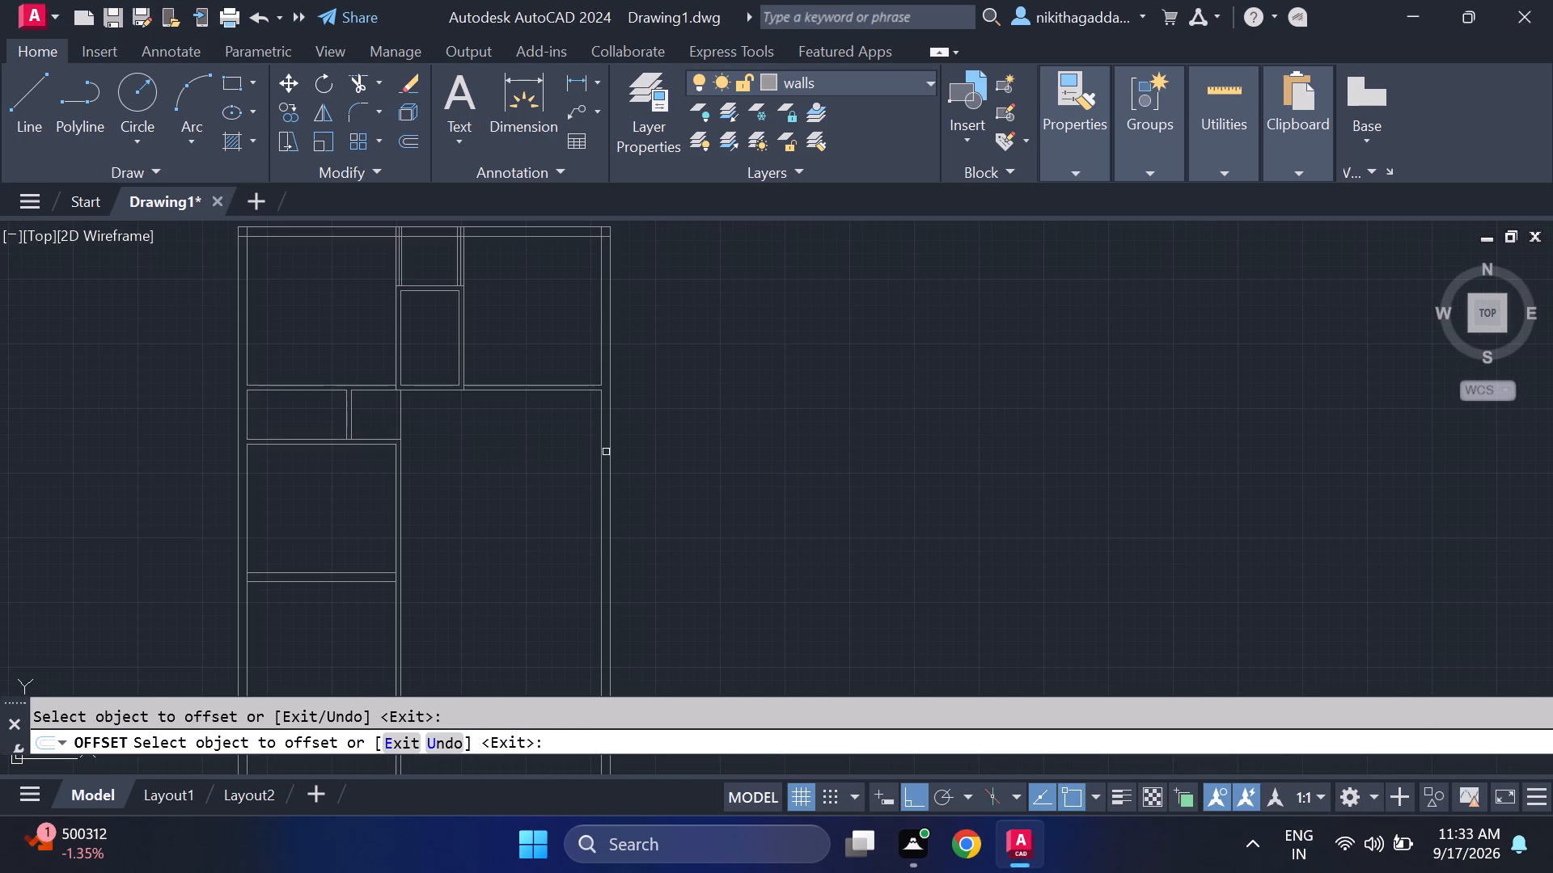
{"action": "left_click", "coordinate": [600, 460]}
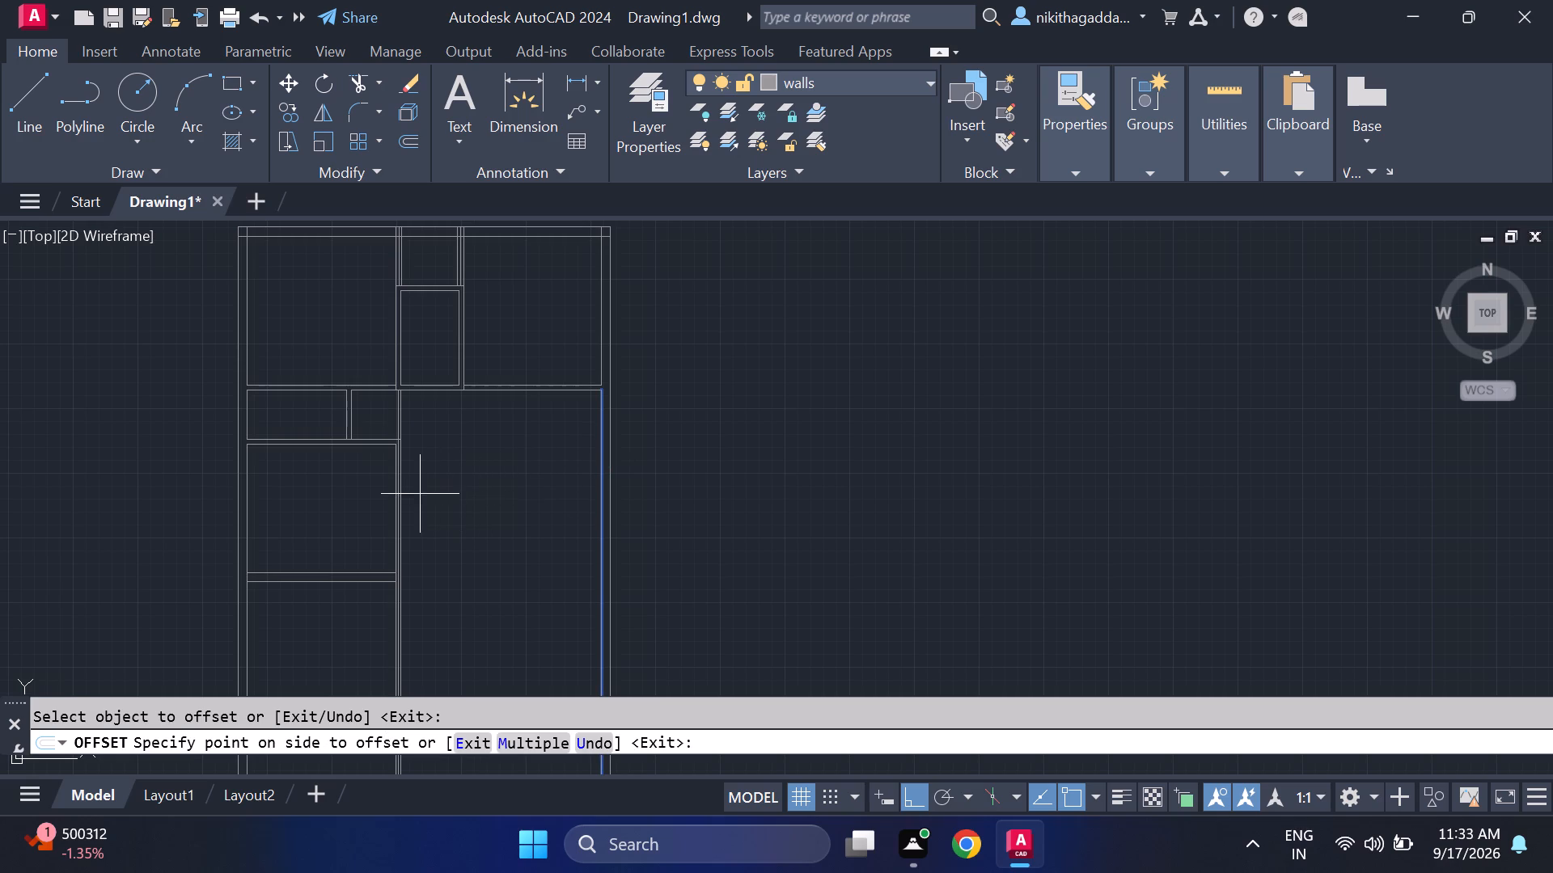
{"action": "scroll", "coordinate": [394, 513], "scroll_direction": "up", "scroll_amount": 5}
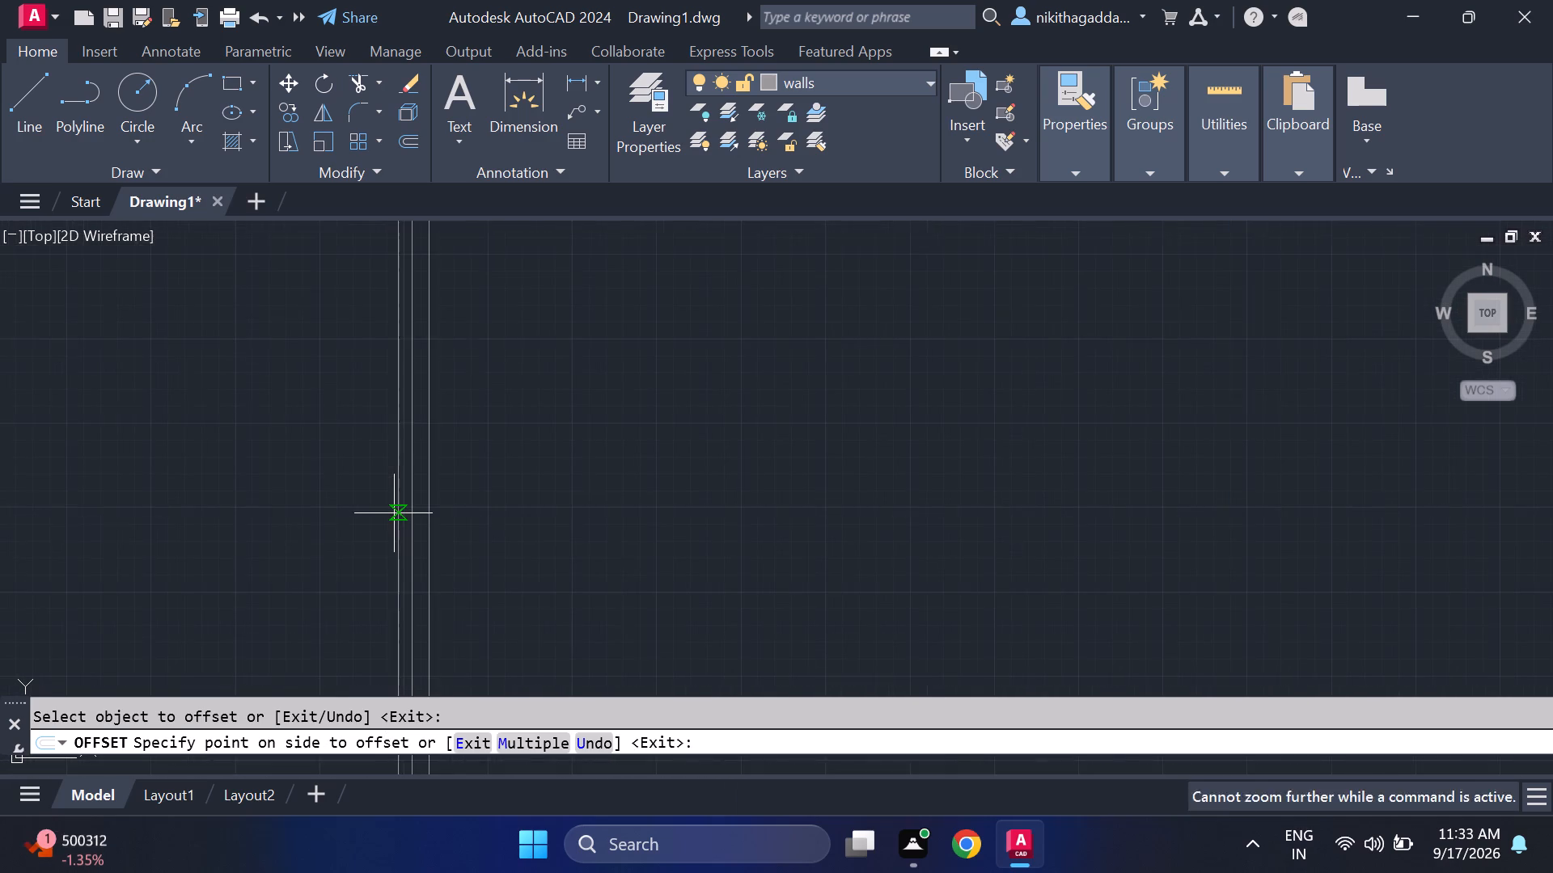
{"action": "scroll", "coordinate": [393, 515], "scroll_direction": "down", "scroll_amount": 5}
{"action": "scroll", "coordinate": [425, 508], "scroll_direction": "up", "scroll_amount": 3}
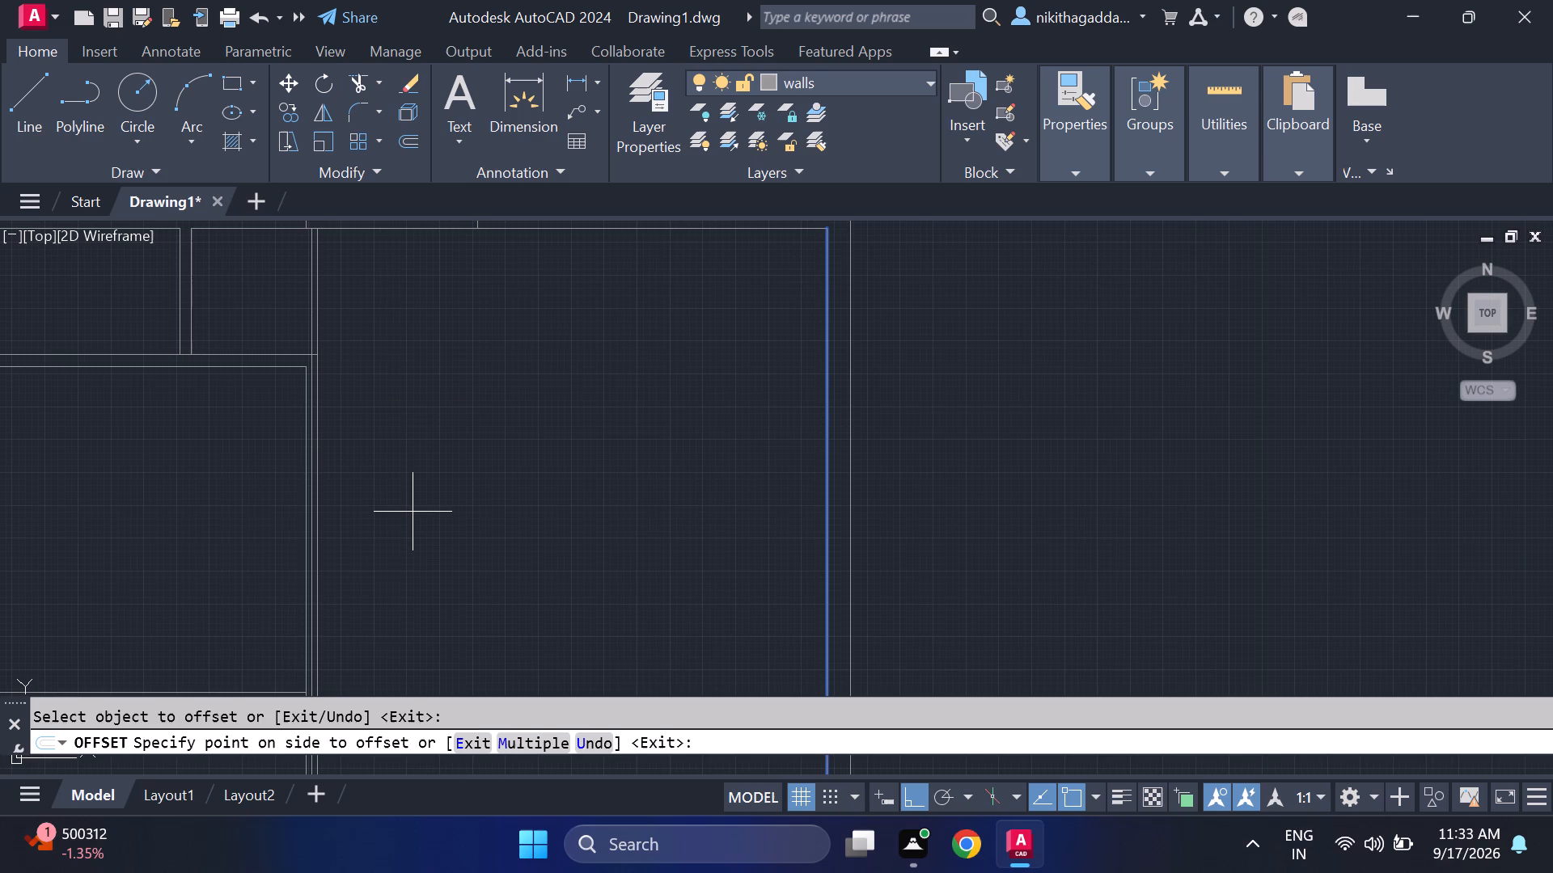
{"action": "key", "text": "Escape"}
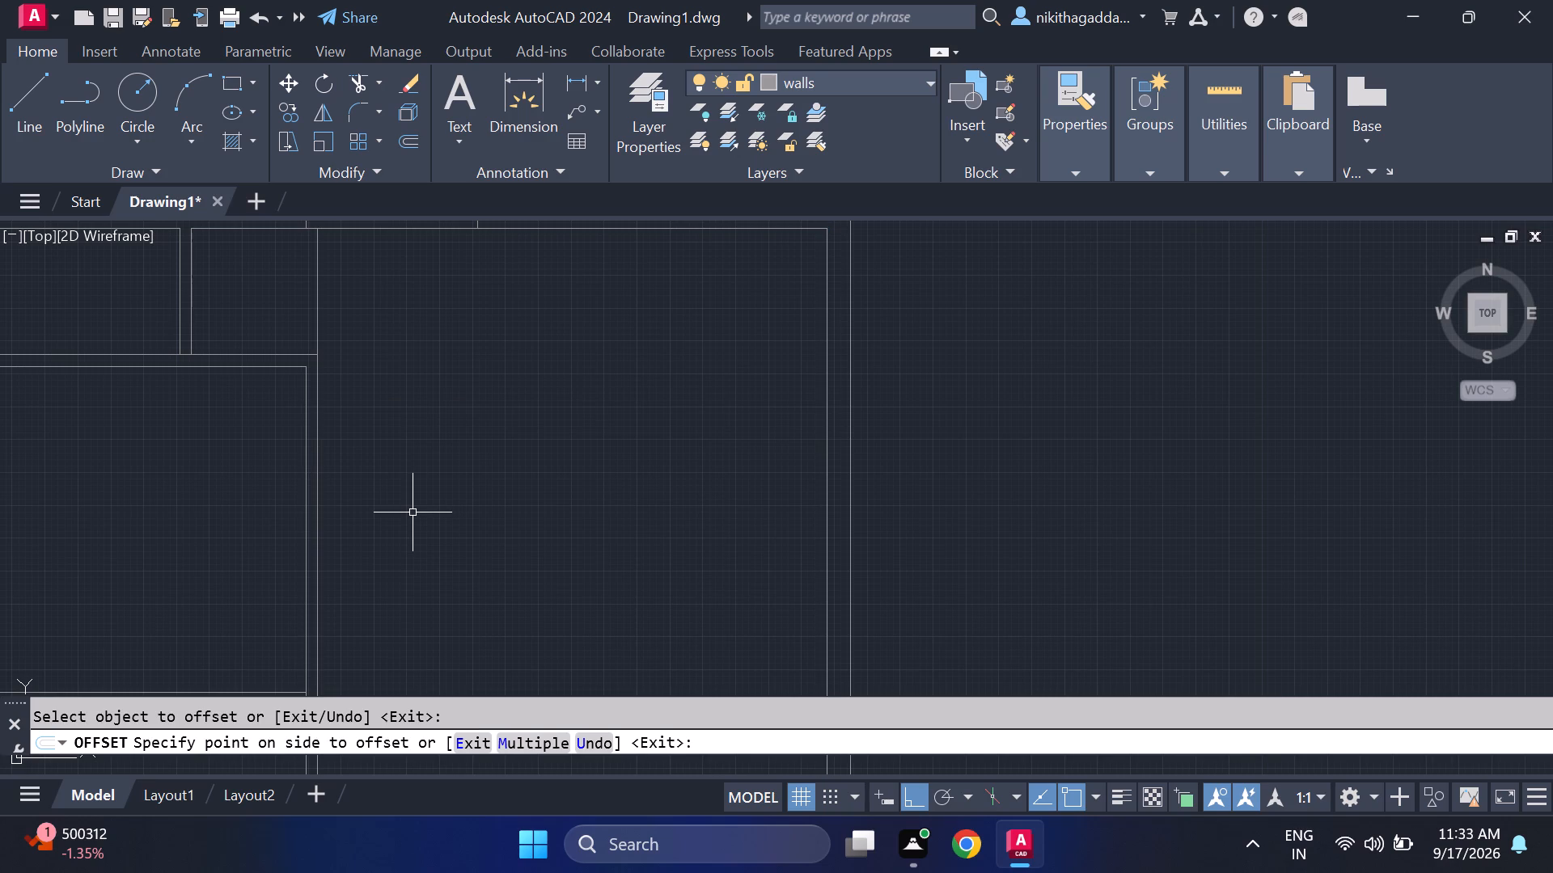
Offset the lower line of the long horizontal partition 14'8" downward across the large right-hand room.
{"action": "scroll", "coordinate": [413, 512], "scroll_direction": "down", "scroll_amount": 4}
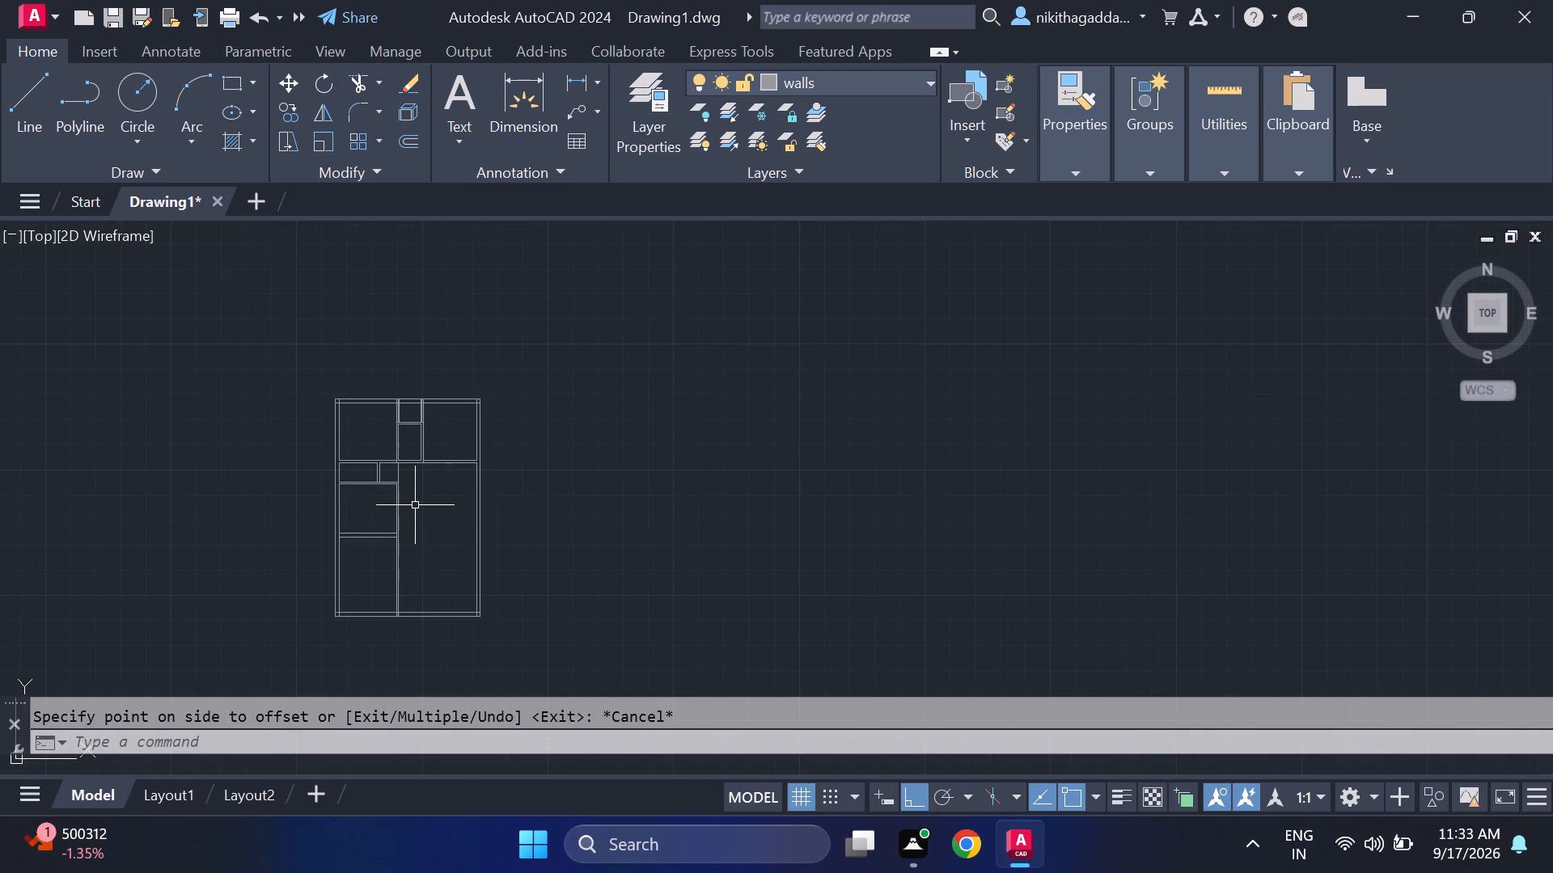
{"action": "scroll", "coordinate": [413, 502], "scroll_direction": "down", "scroll_amount": 1}
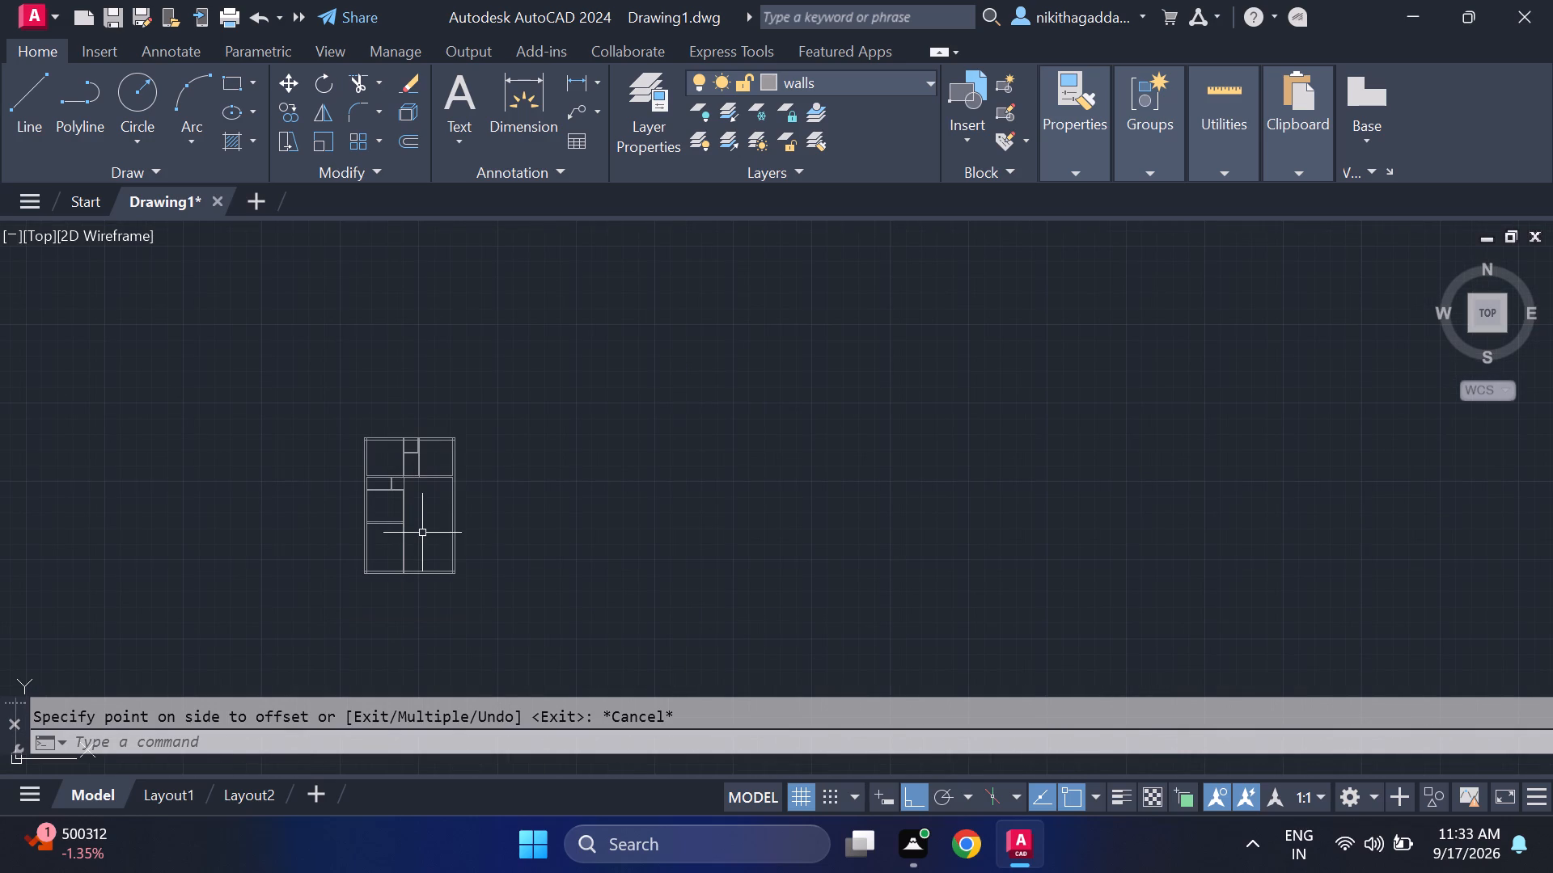
{"action": "scroll", "coordinate": [393, 504], "scroll_direction": "up", "scroll_amount": 2}
{"action": "scroll", "coordinate": [439, 555], "scroll_direction": "up", "scroll_amount": 1}
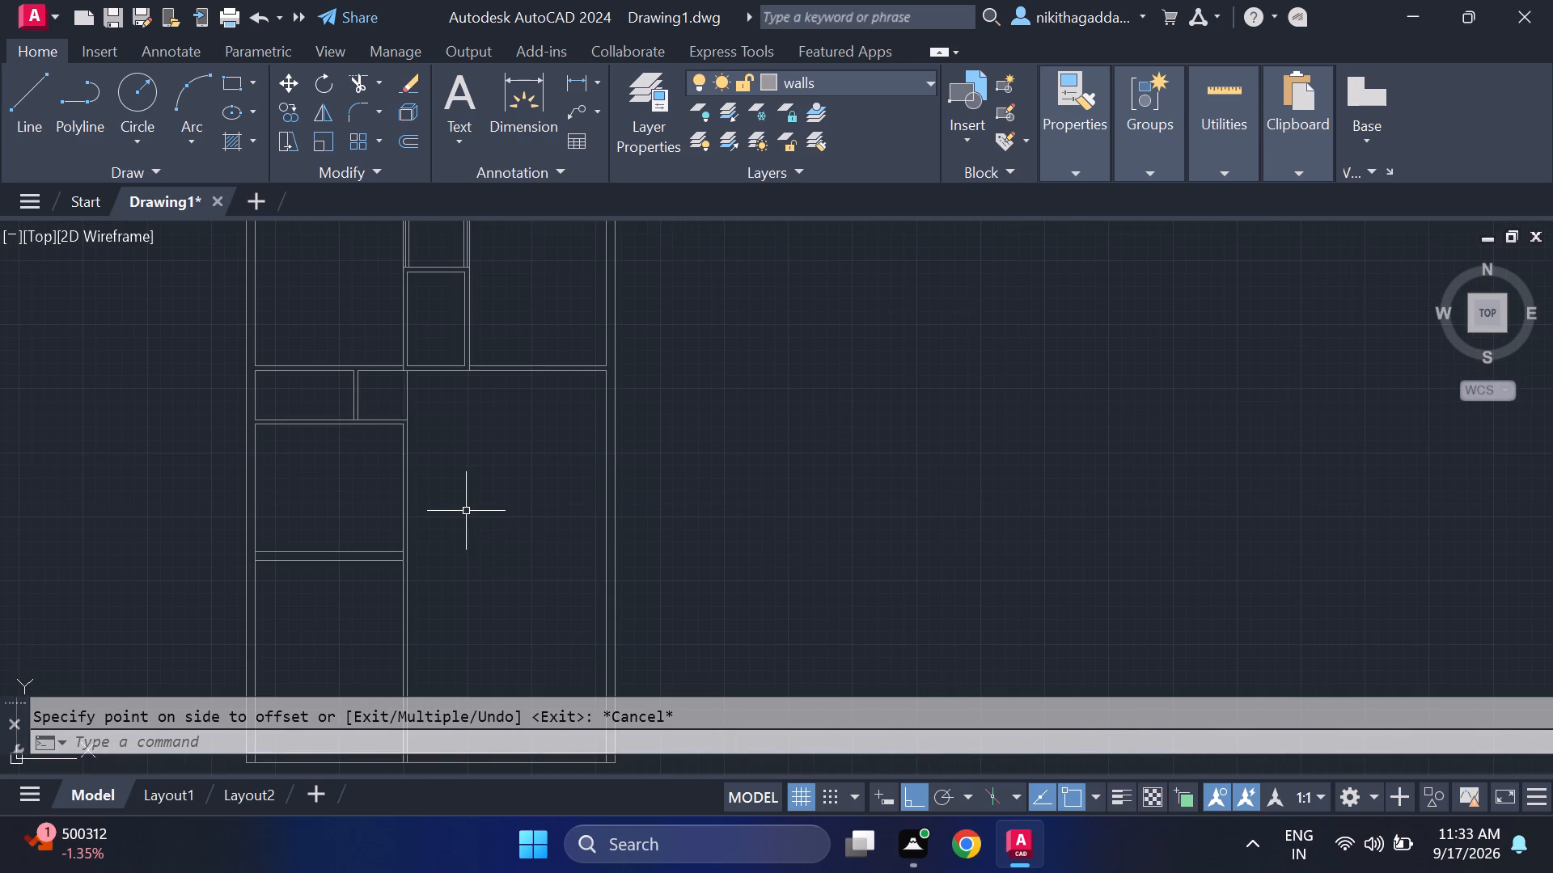
{"action": "key", "text": "Escape"}
{"action": "type", "text": "of"}
{"action": "key", "text": "Return"}
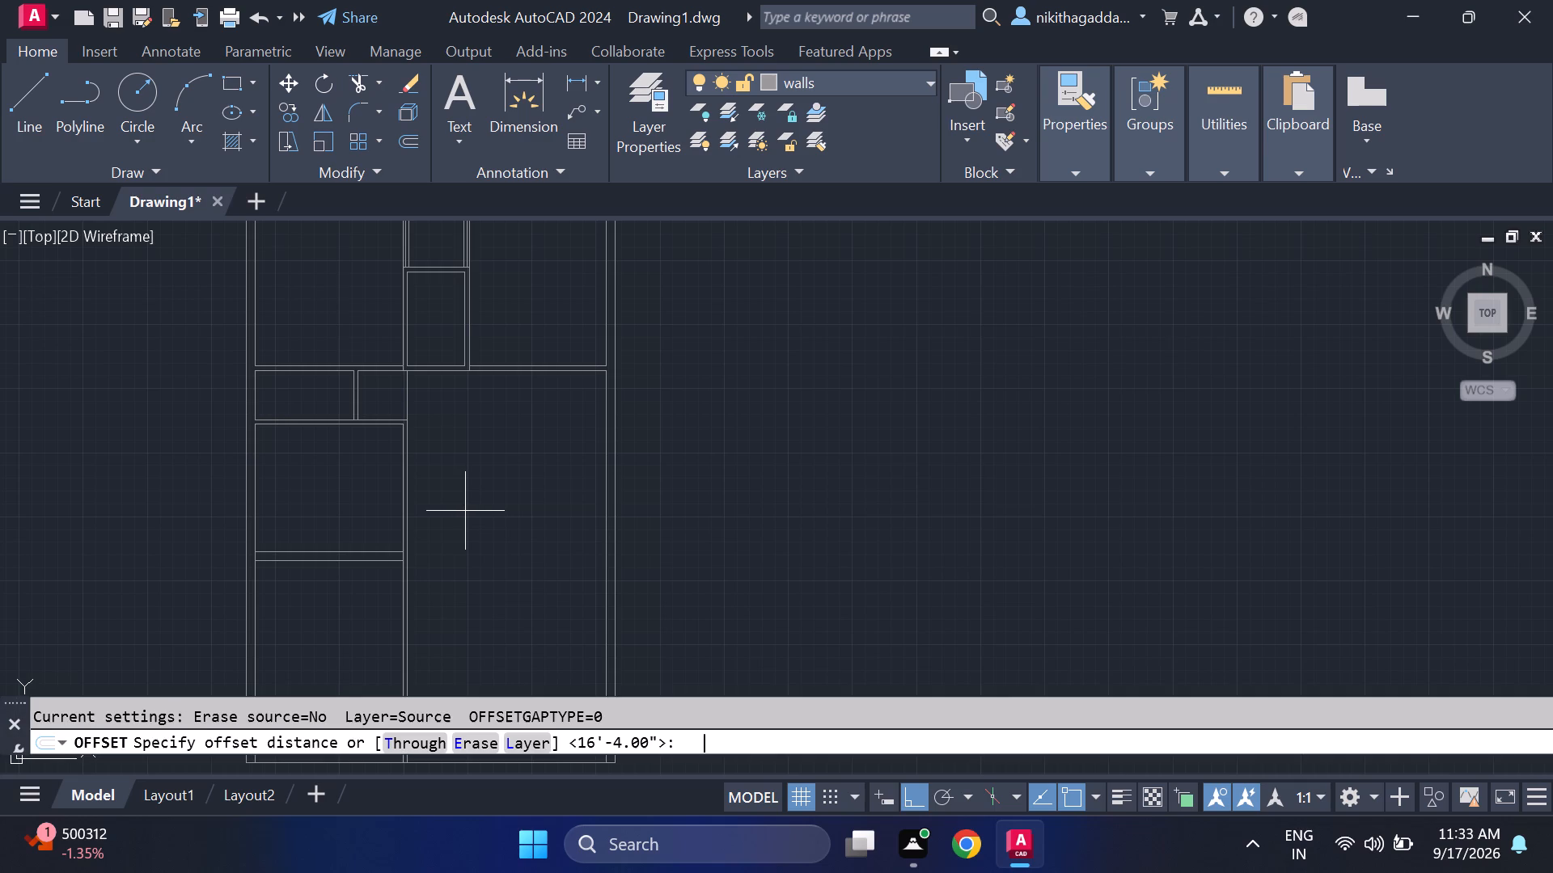
{"action": "type", "text": "14'8\""}
{"action": "key", "text": "Return"}
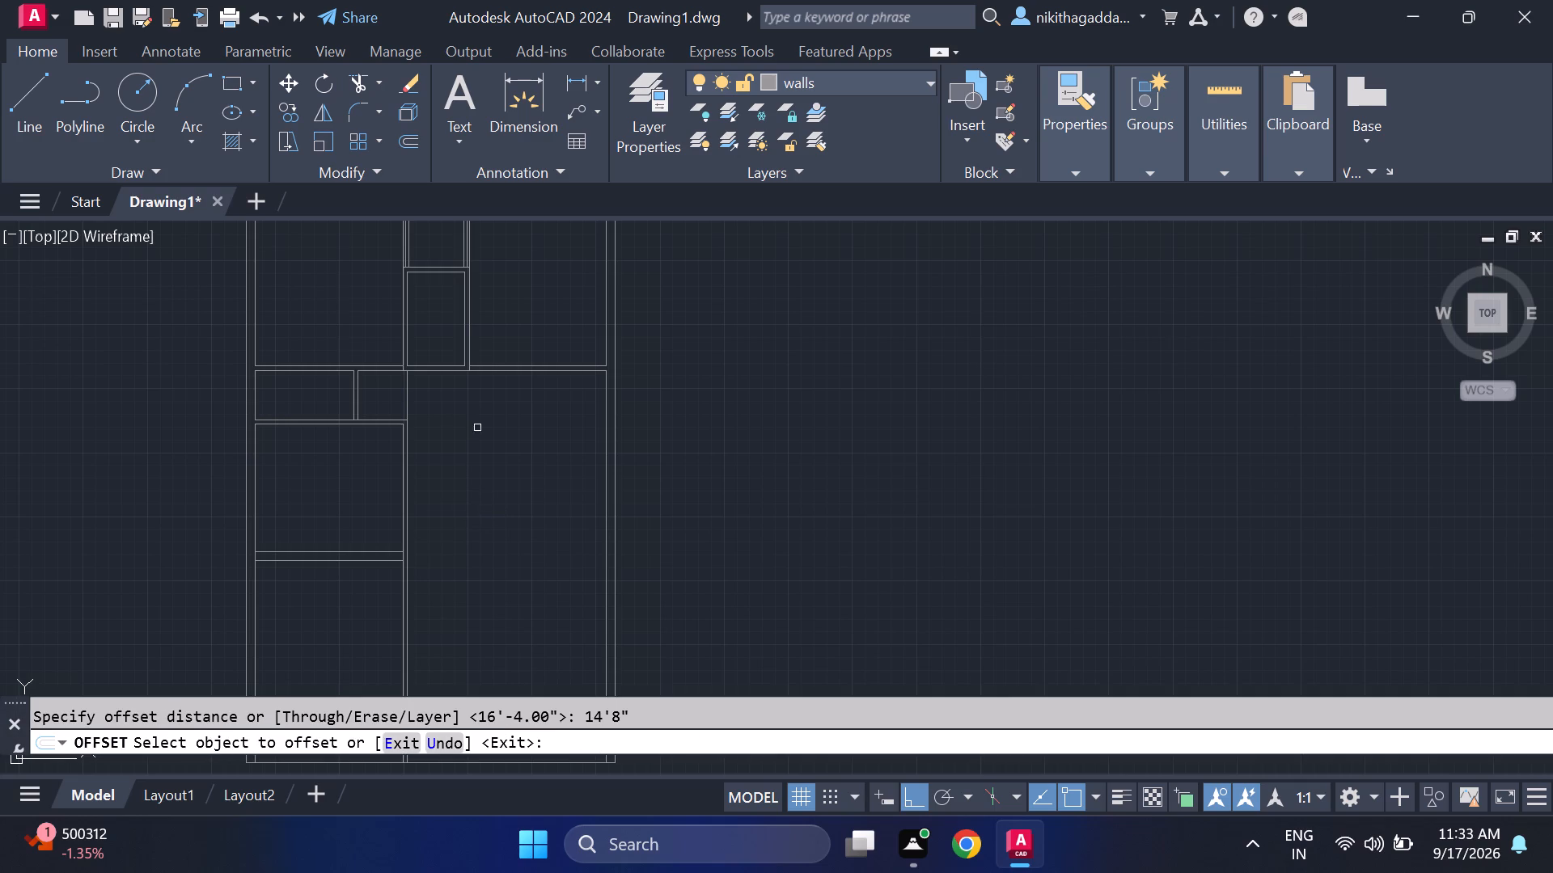
{"action": "left_click", "coordinate": [496, 372]}
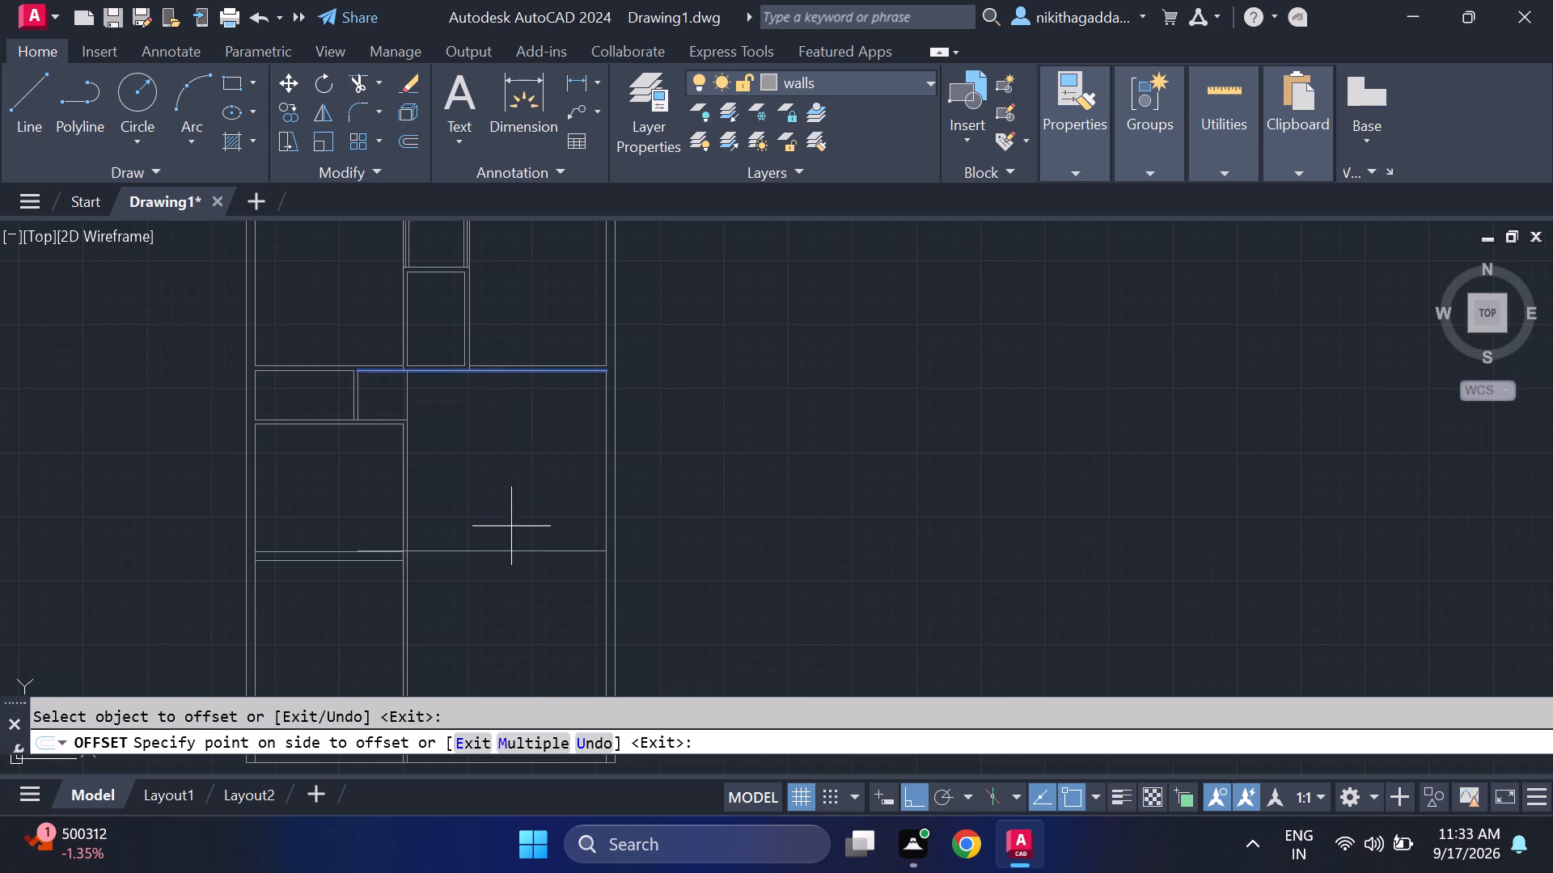
{"action": "left_click", "coordinate": [497, 580]}
{"action": "scroll", "coordinate": [467, 556], "scroll_direction": "up", "scroll_amount": 3}
{"action": "scroll", "coordinate": [467, 556], "scroll_direction": "down", "scroll_amount": 2}
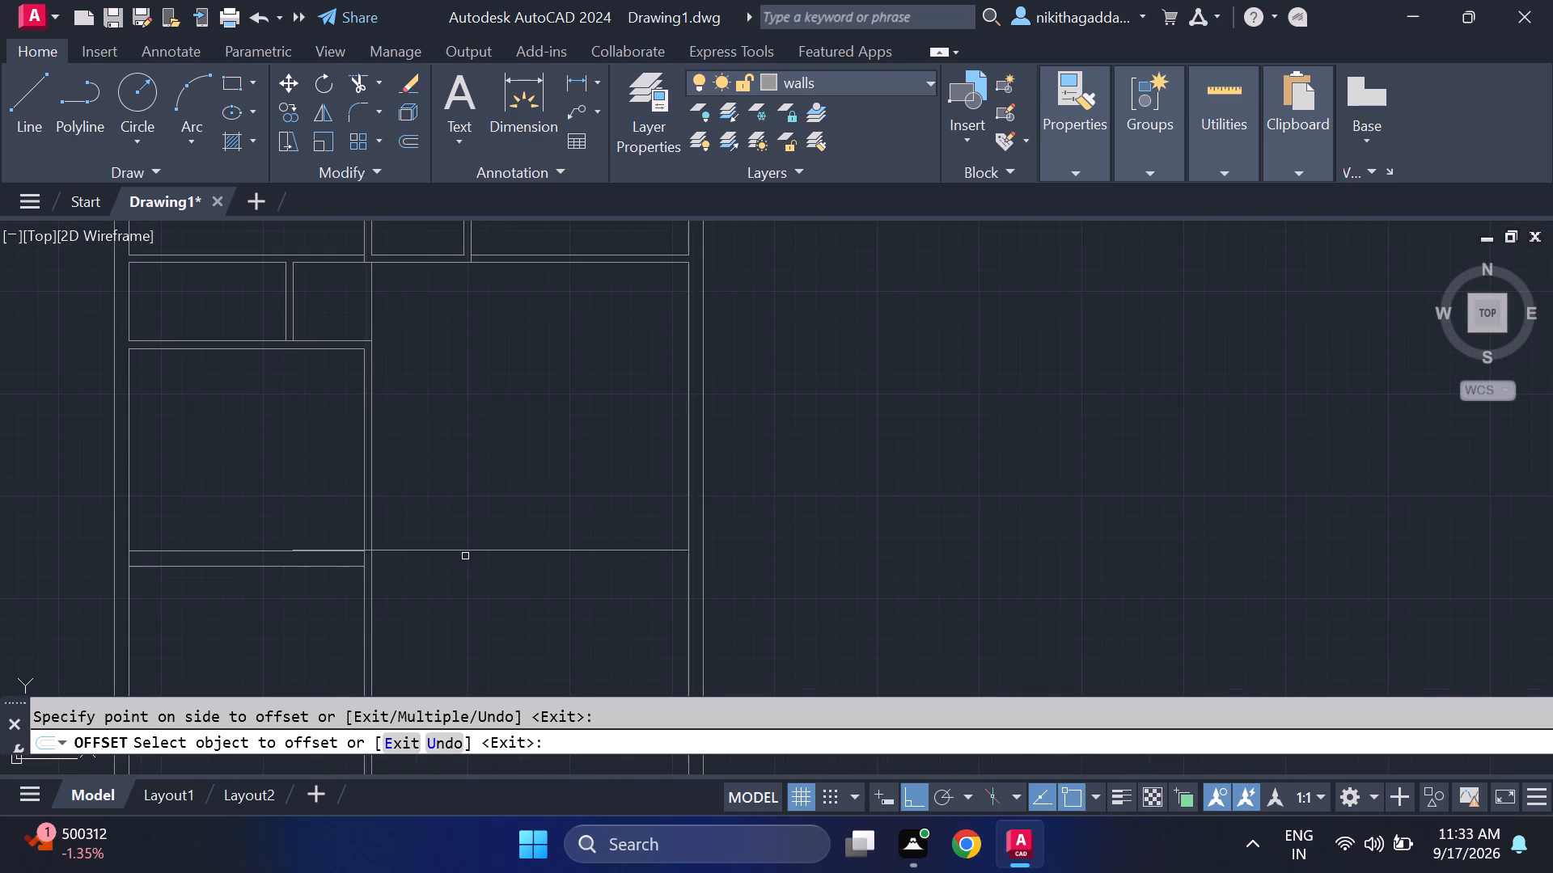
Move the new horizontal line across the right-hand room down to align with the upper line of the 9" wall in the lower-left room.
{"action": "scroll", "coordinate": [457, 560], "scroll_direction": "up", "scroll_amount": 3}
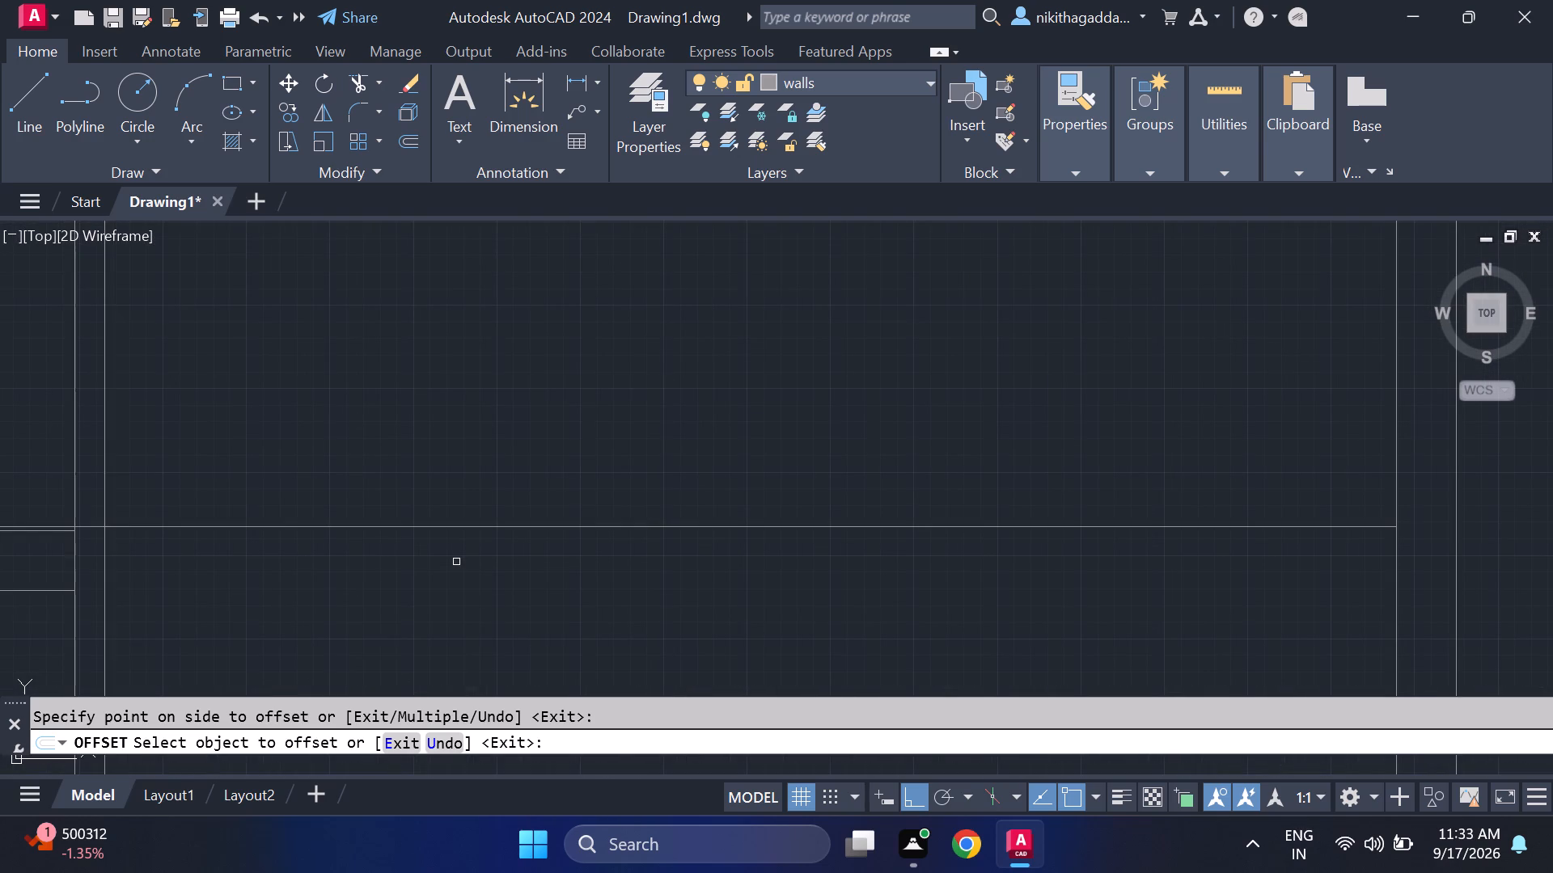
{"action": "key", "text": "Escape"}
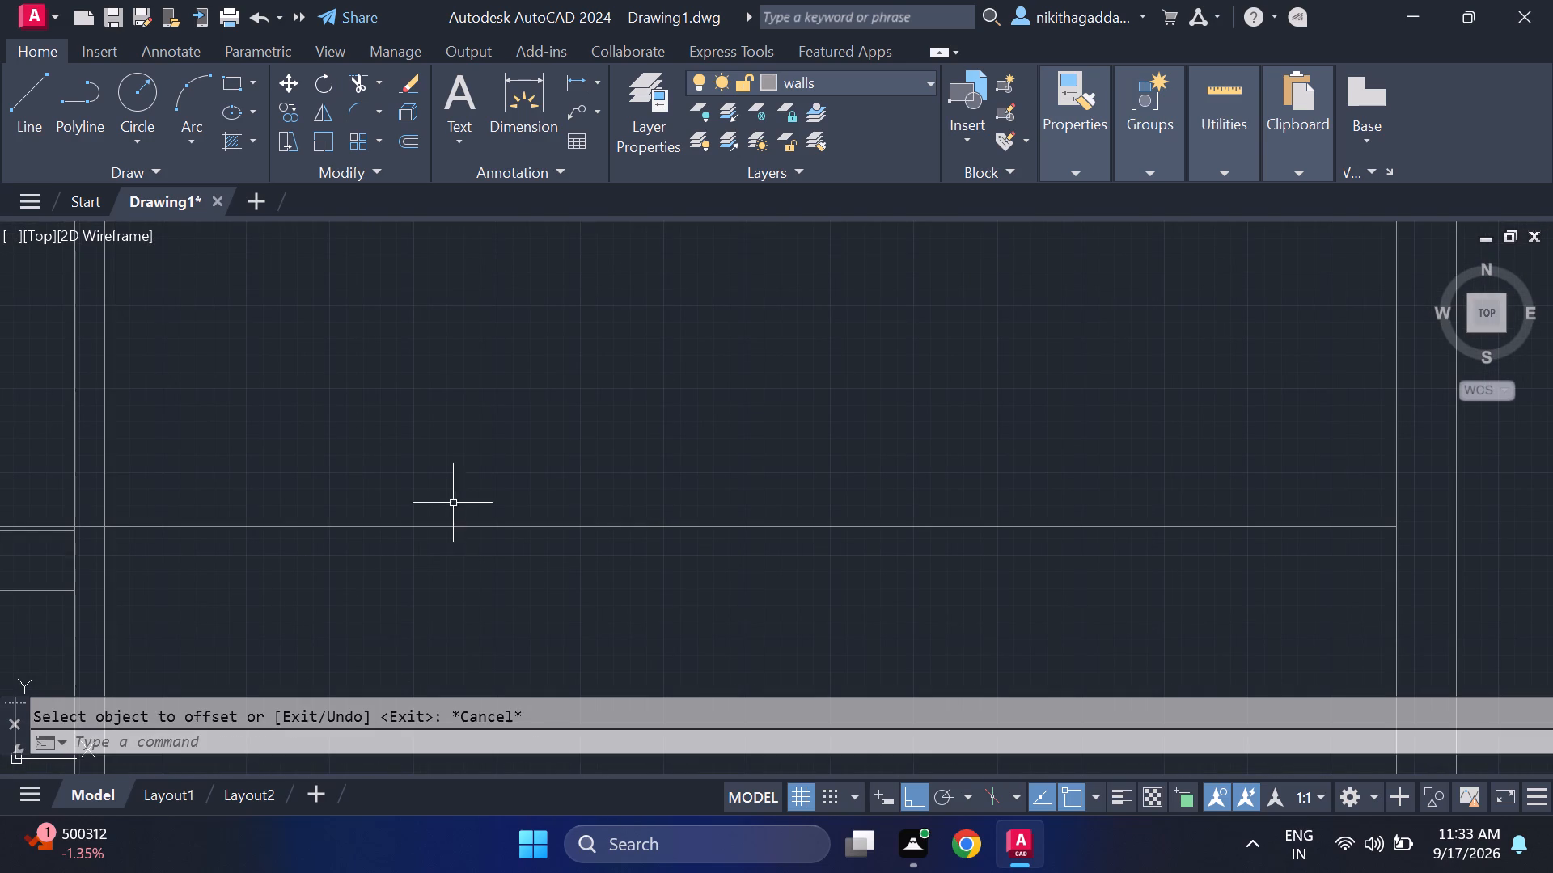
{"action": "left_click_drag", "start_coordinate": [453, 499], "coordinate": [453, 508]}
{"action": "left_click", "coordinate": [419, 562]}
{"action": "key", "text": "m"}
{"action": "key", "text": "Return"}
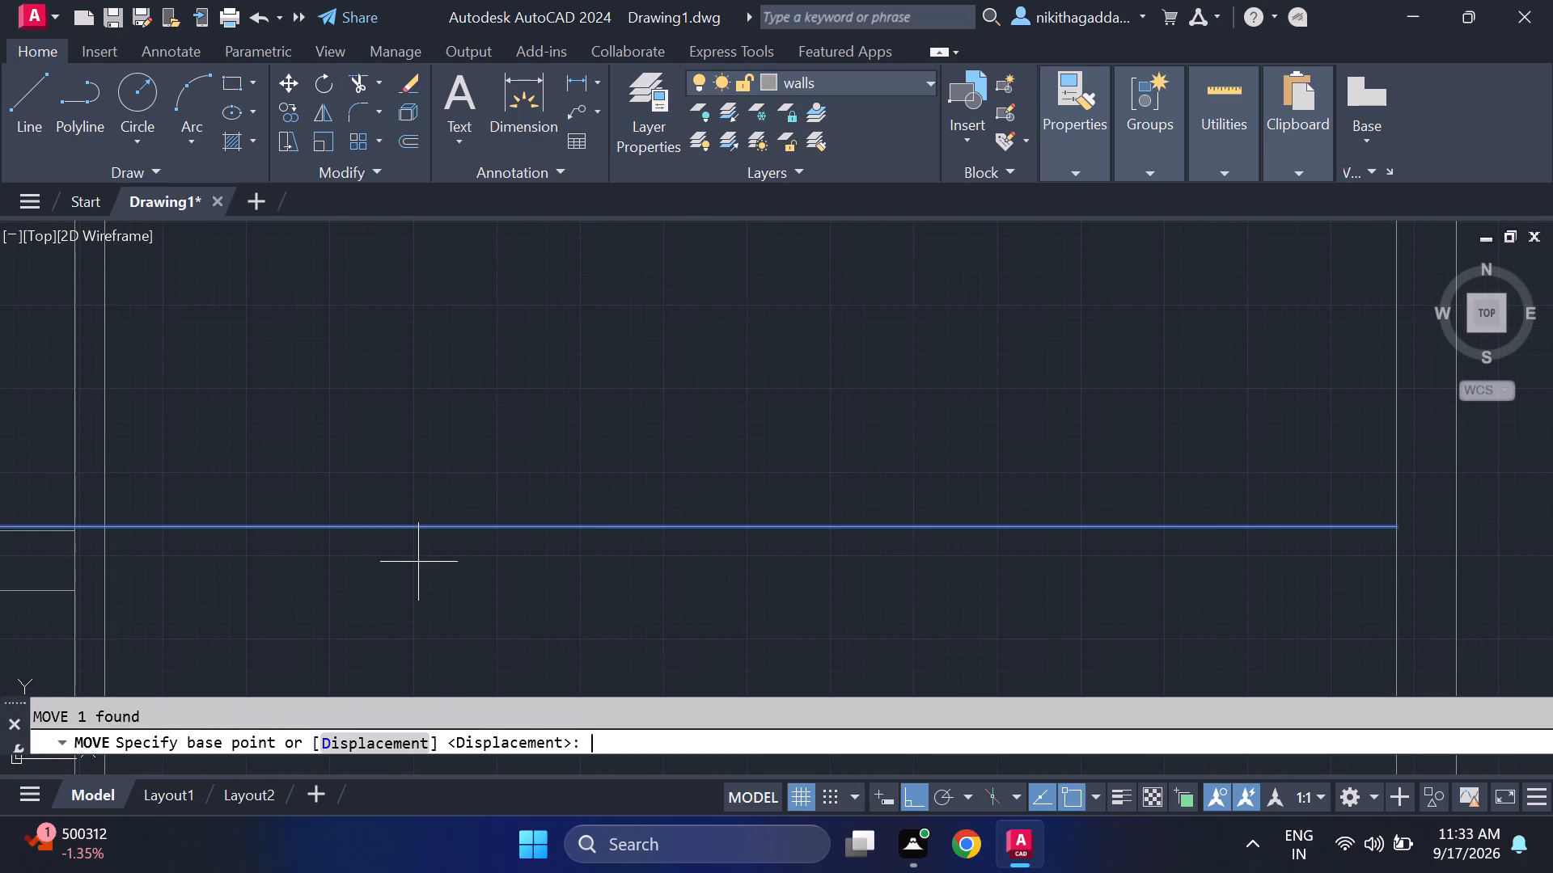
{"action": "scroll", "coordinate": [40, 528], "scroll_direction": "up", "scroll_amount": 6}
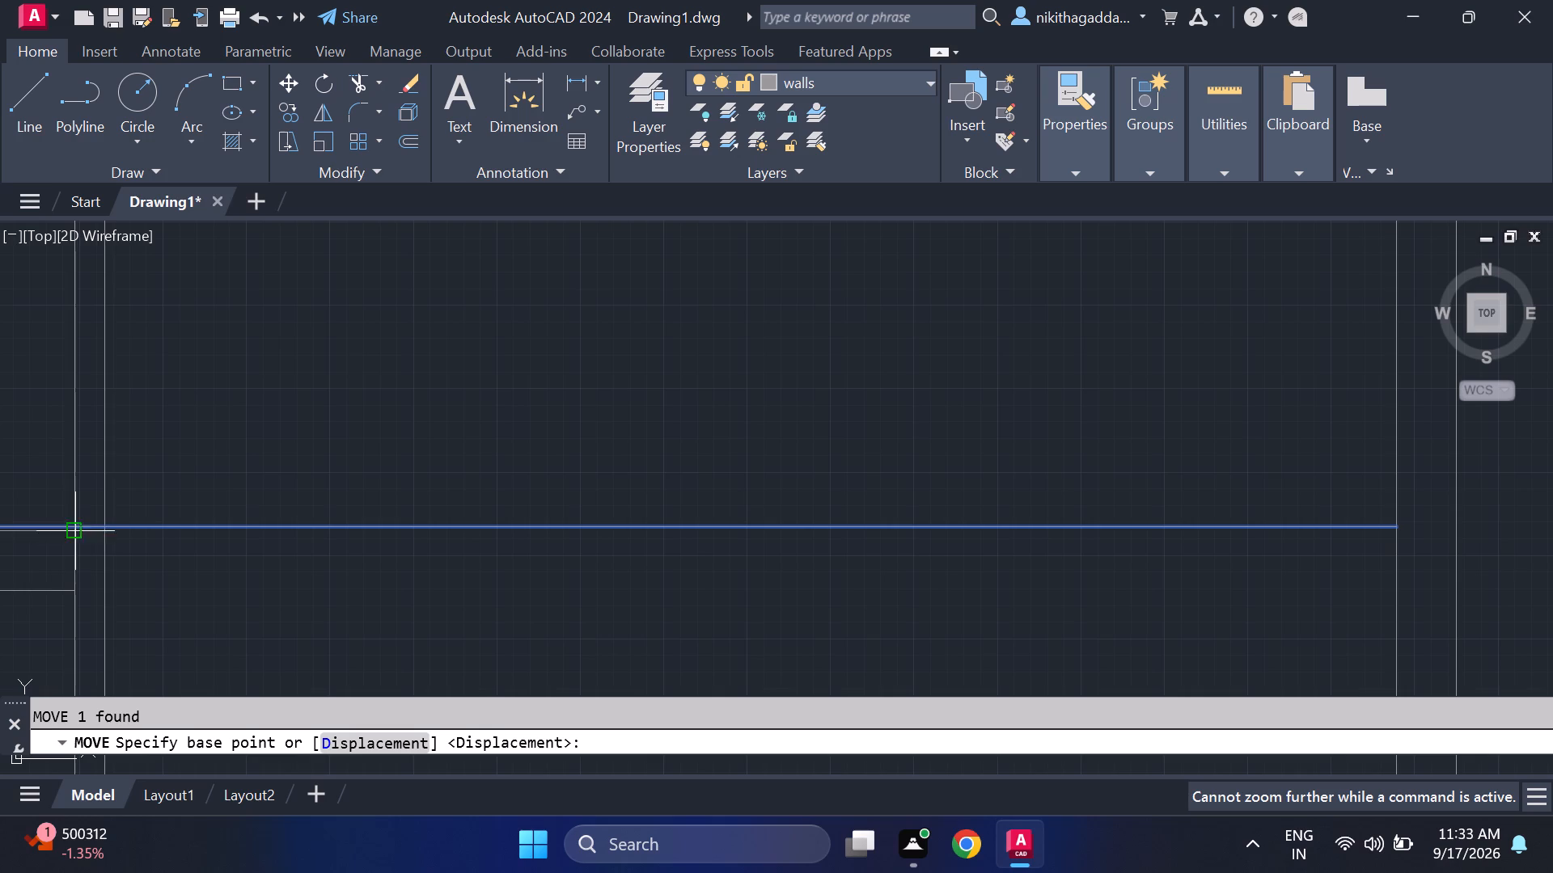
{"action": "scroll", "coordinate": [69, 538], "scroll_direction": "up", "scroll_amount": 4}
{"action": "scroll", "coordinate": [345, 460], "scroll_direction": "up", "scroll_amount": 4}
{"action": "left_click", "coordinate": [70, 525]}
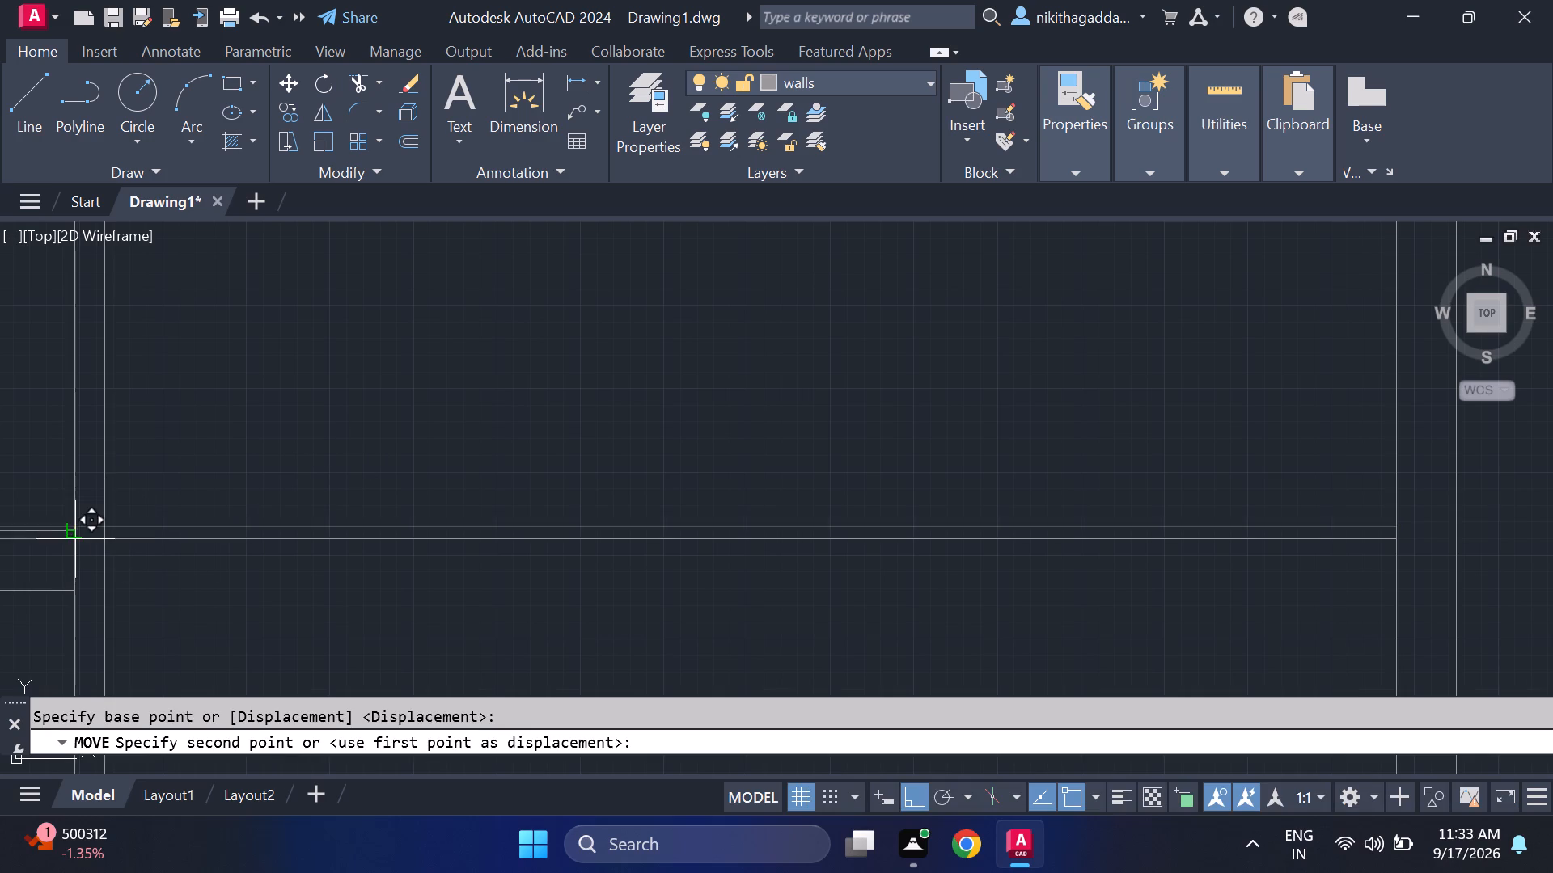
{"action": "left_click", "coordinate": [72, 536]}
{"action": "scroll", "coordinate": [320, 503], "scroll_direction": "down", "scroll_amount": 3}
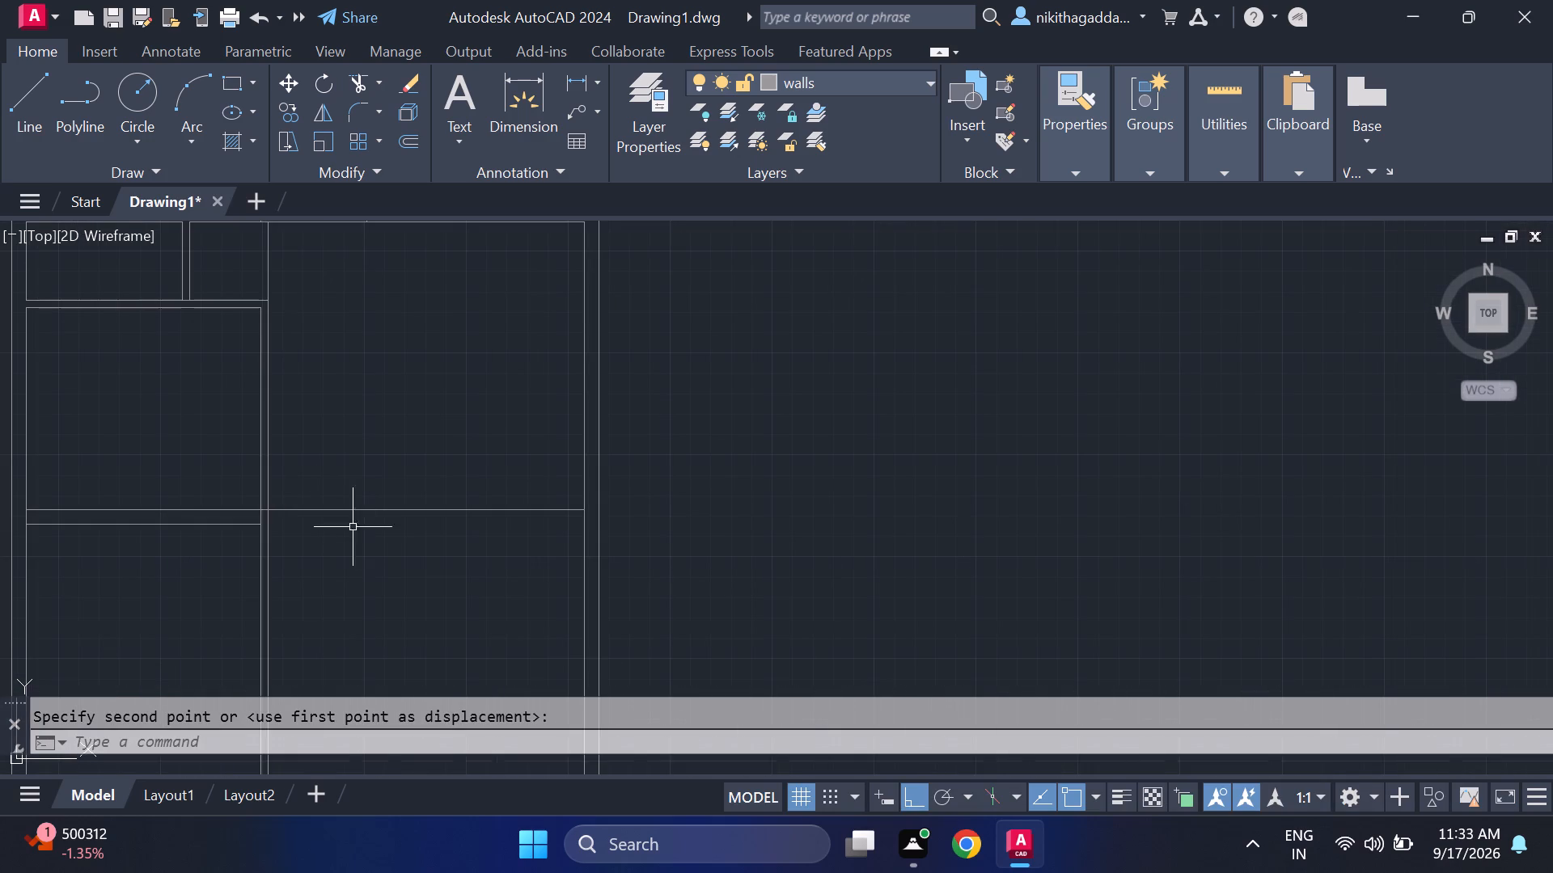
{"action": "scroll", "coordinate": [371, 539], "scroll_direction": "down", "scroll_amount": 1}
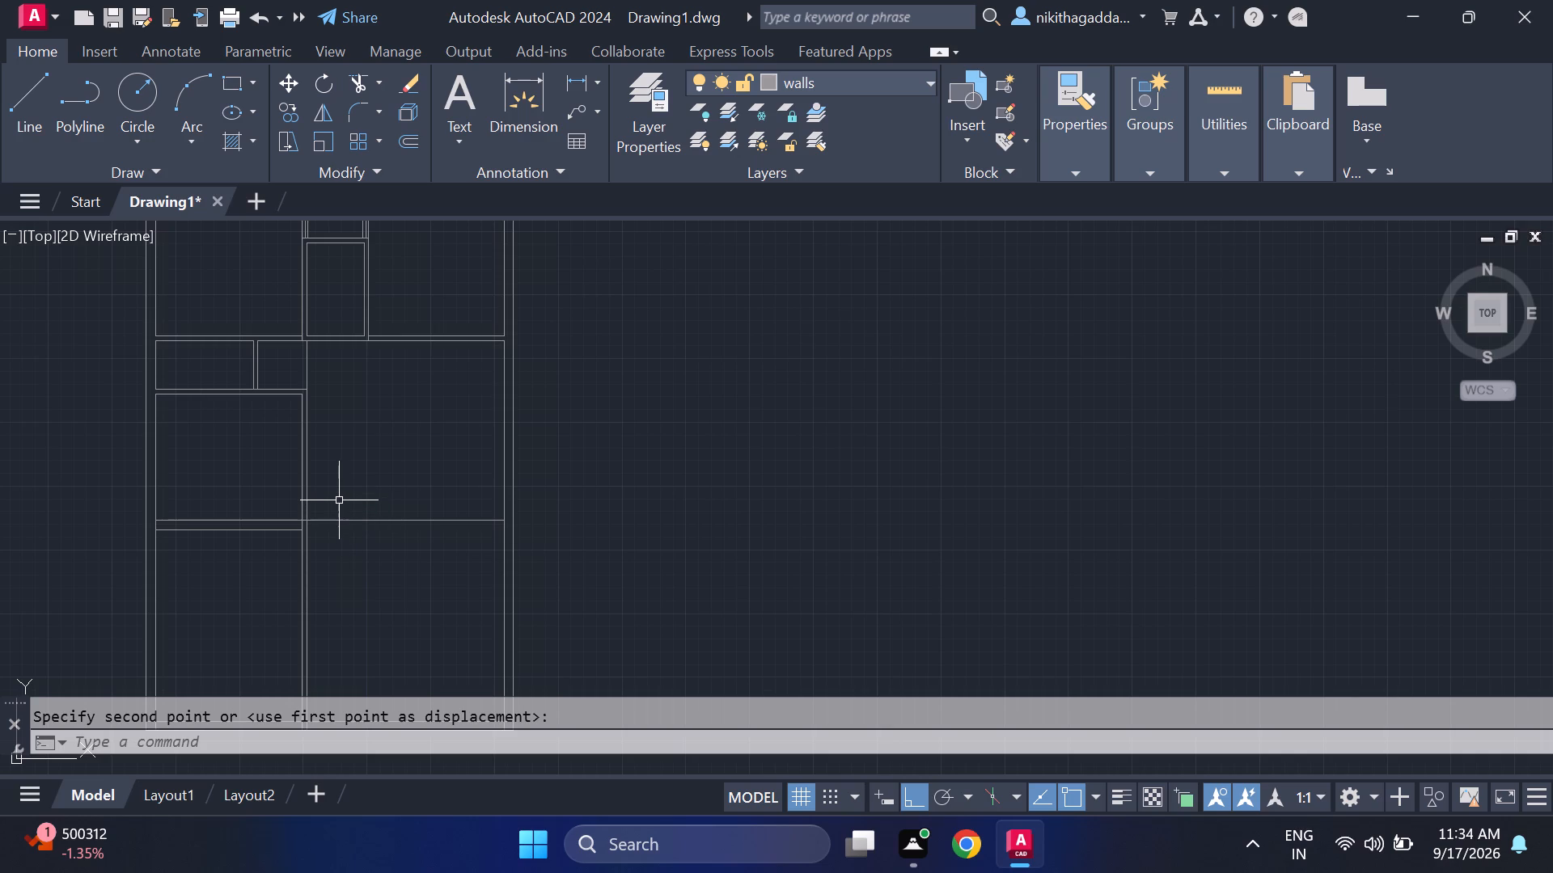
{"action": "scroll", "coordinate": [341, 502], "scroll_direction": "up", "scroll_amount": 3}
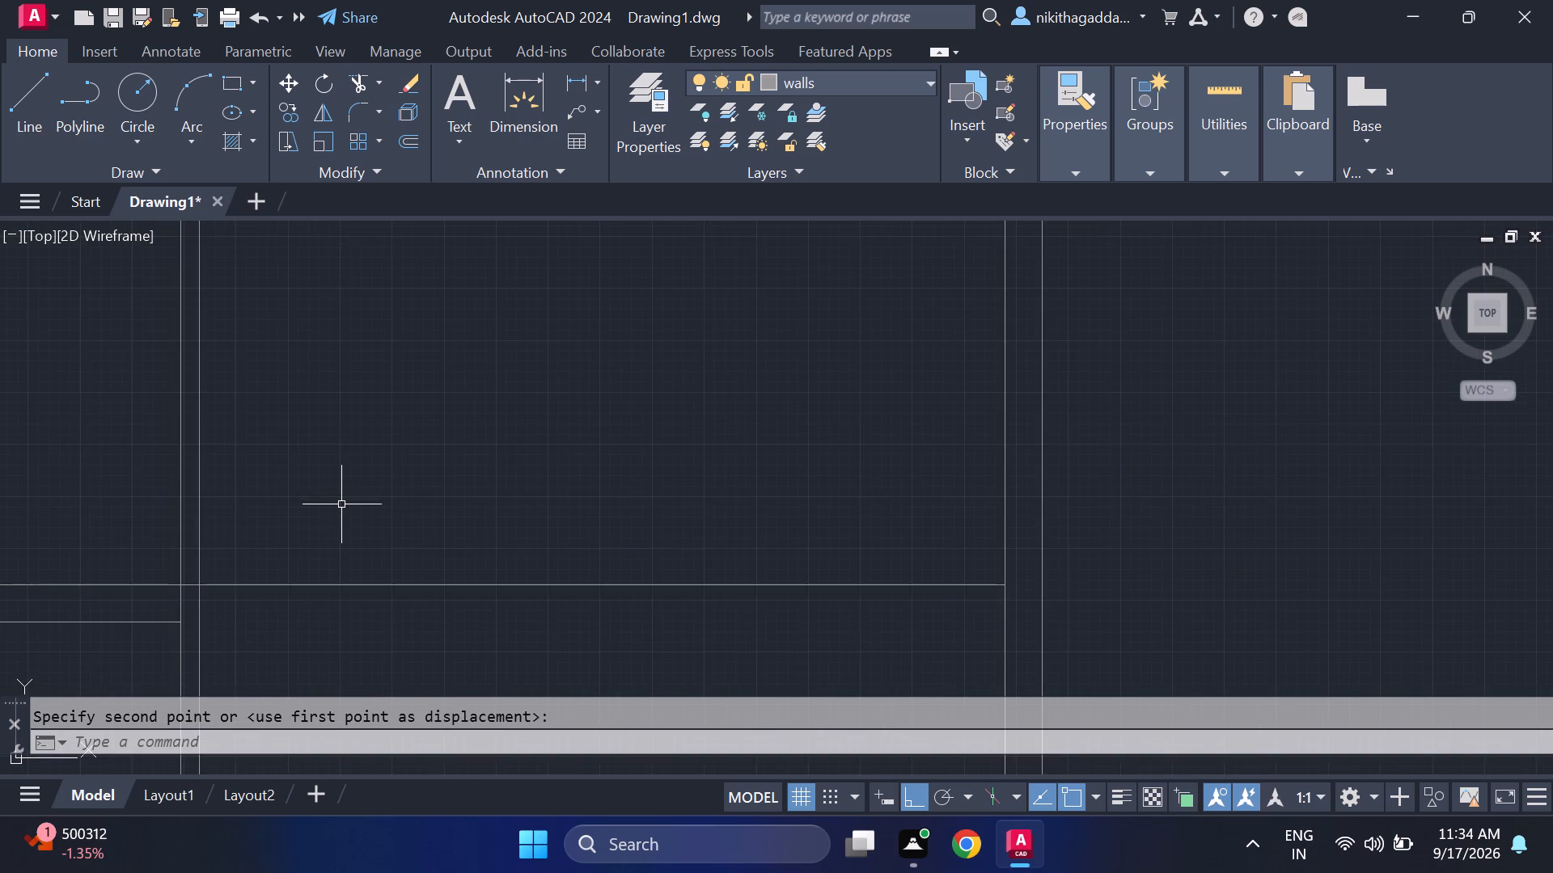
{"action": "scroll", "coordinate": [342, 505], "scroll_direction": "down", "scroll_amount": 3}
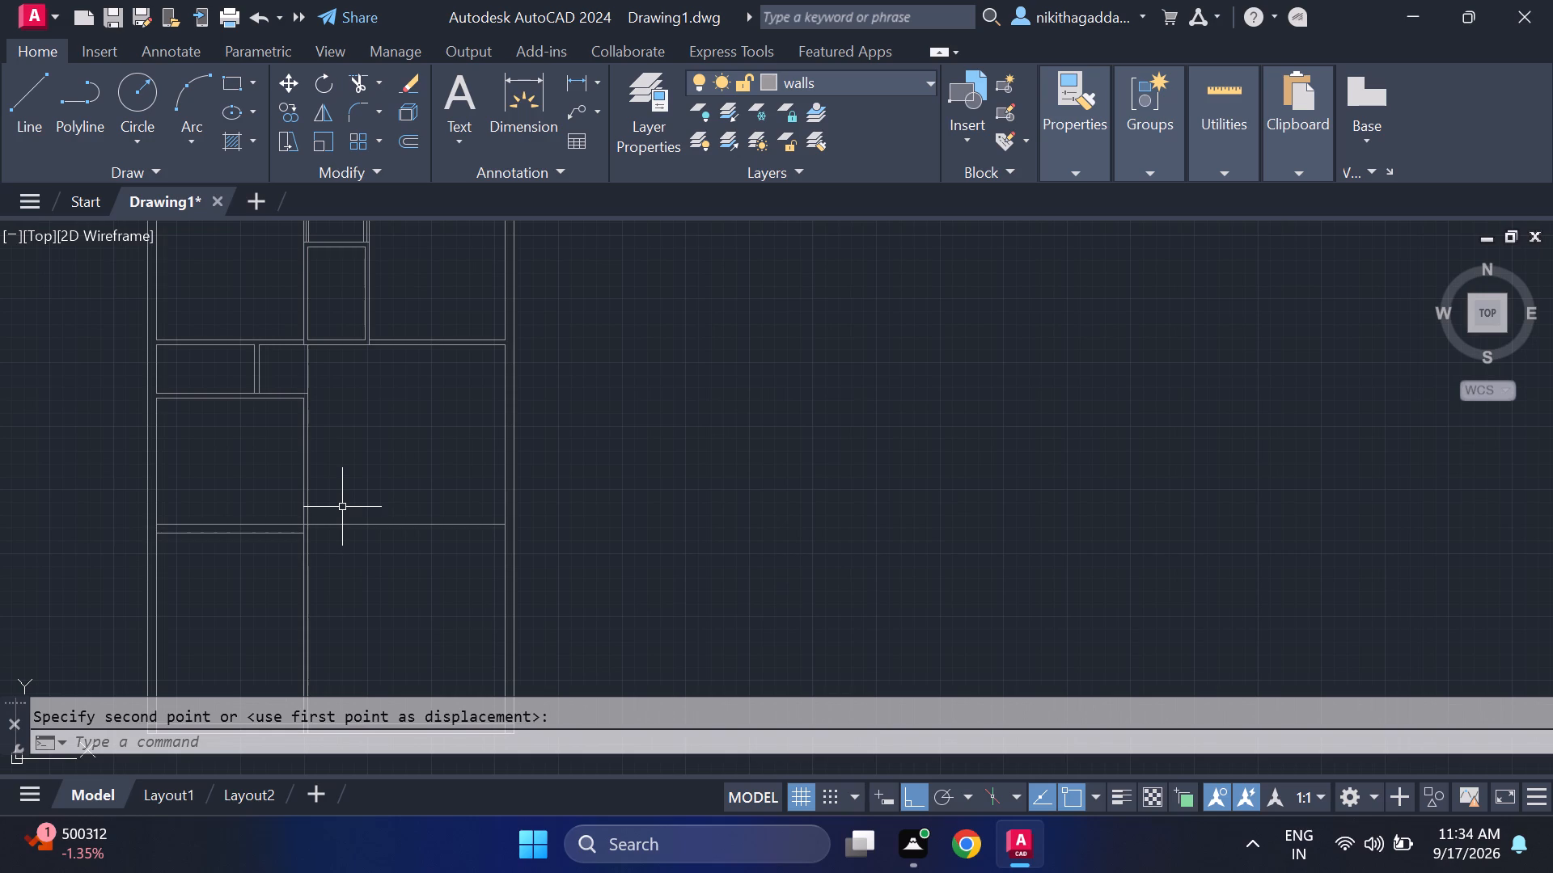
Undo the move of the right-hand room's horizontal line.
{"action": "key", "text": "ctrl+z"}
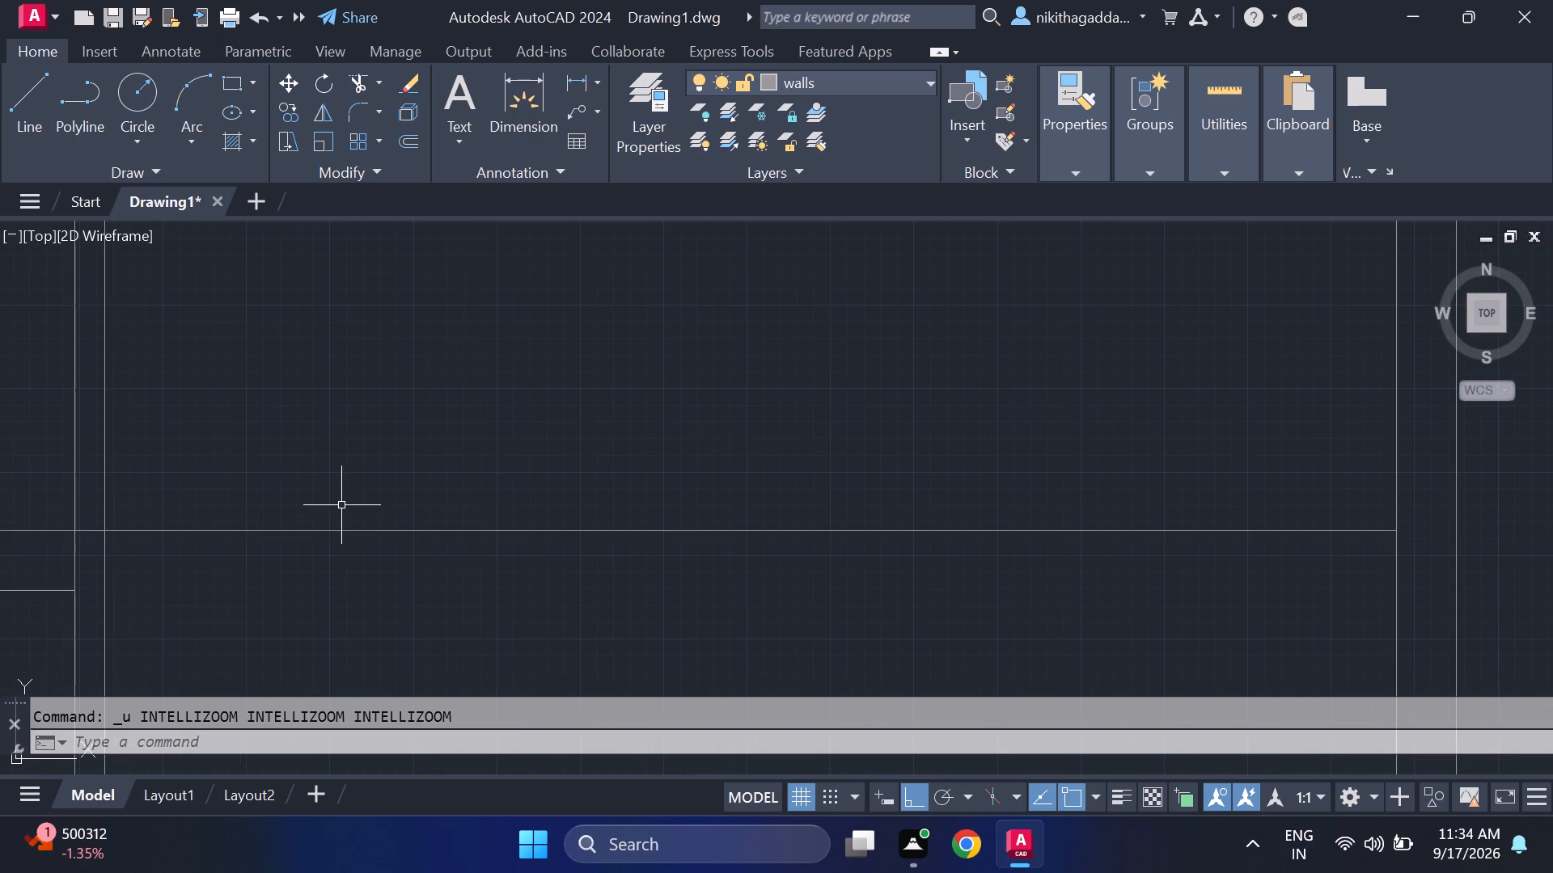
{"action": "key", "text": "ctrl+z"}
Offset the horizontal line across the right-hand room 4.5" downward to form a partition.
{"action": "scroll", "coordinate": [355, 513], "scroll_direction": "down", "scroll_amount": 1}
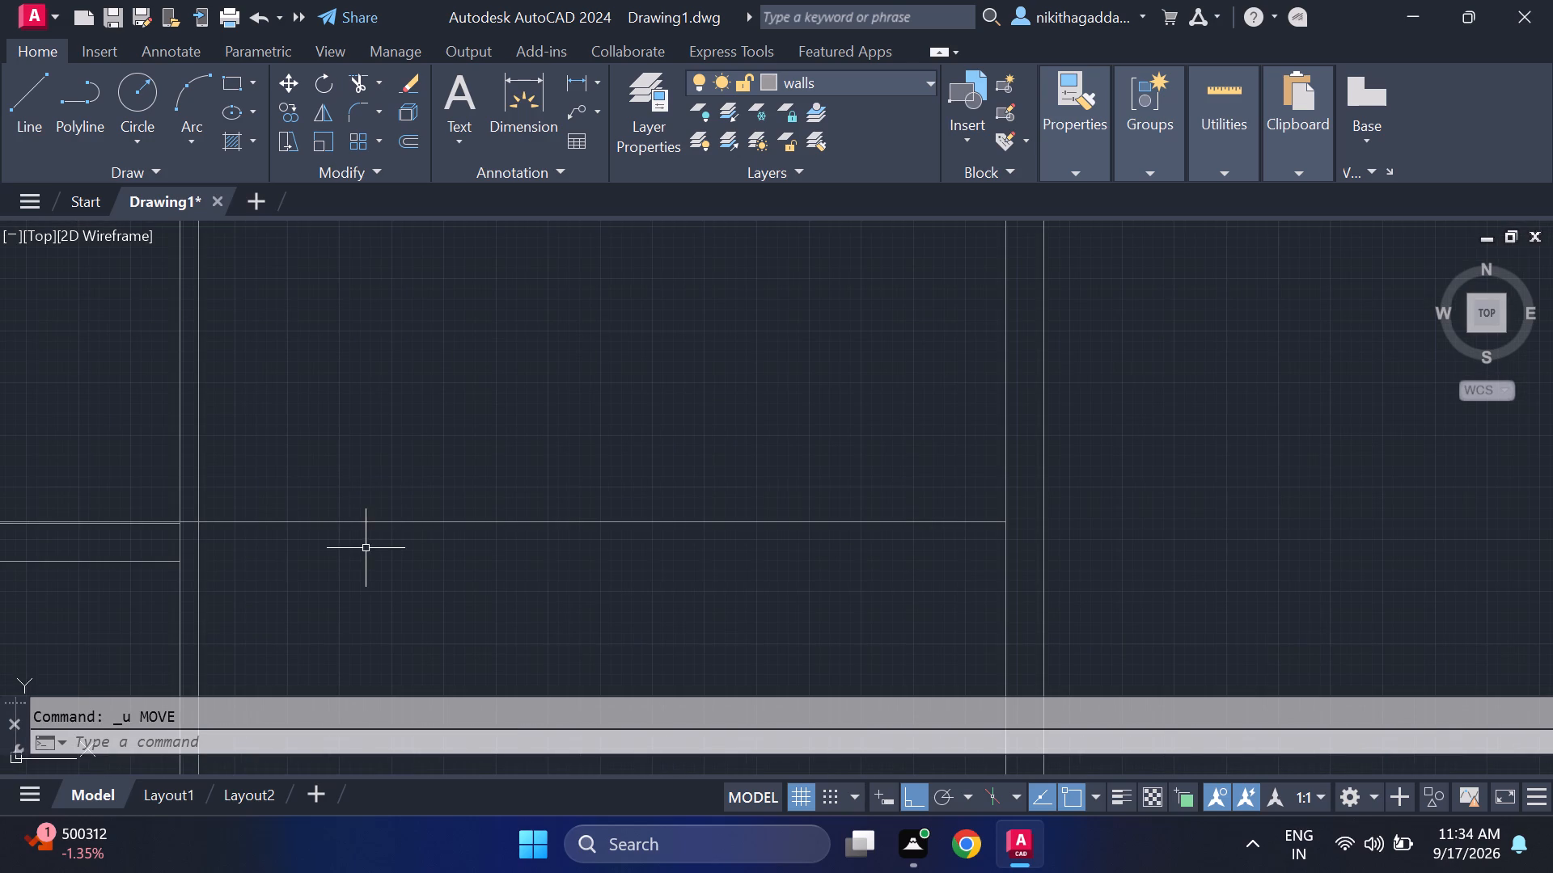
{"action": "scroll", "coordinate": [475, 571], "scroll_direction": "up", "scroll_amount": 1}
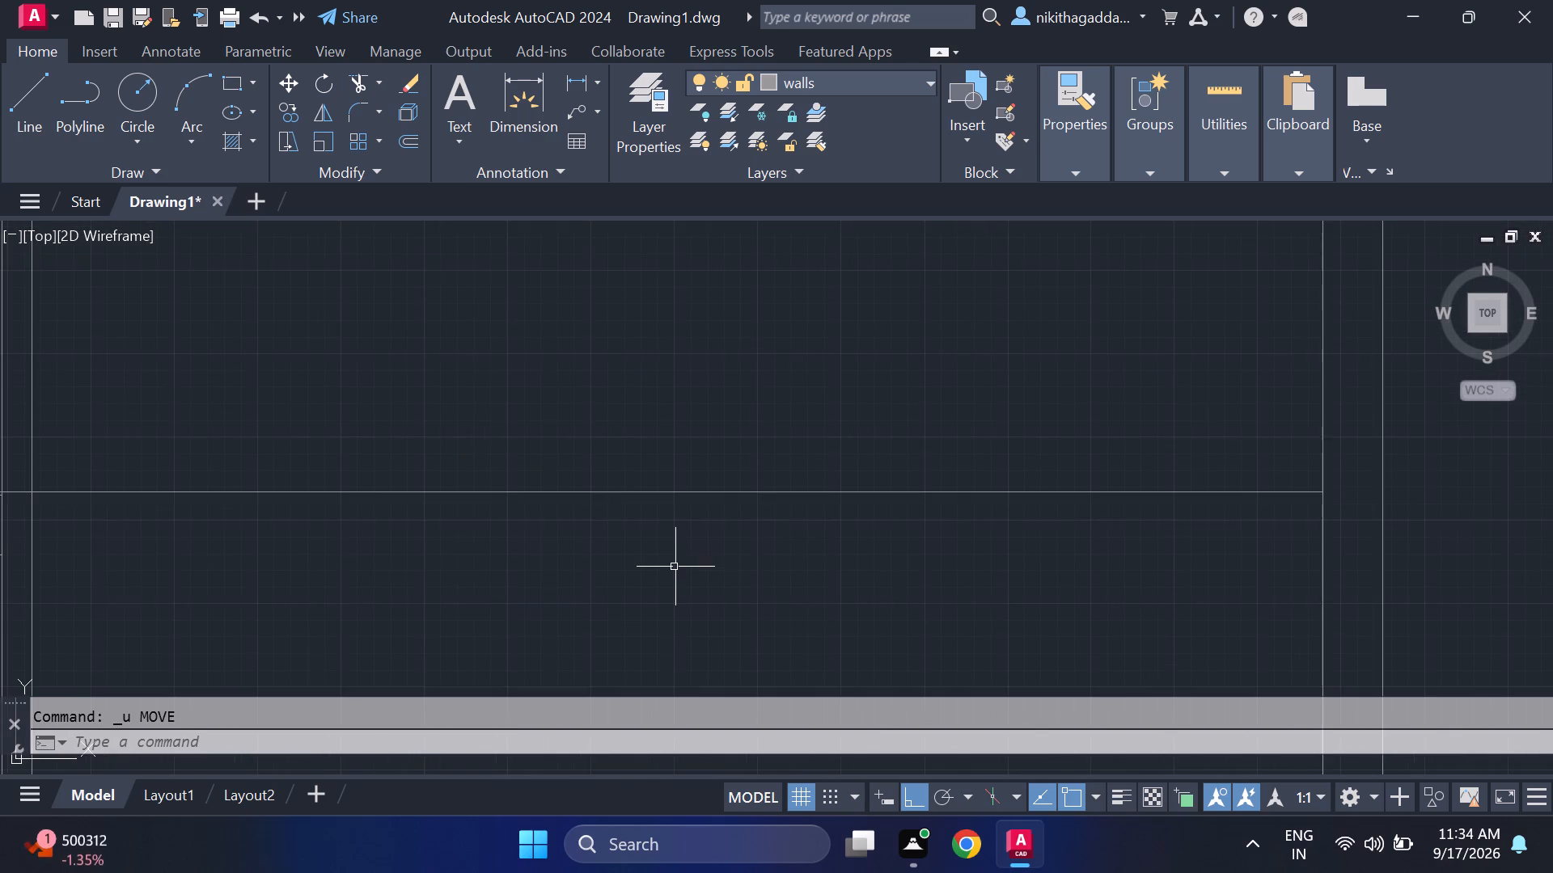
{"action": "scroll", "coordinate": [675, 567], "scroll_direction": "down", "scroll_amount": 1}
{"action": "type", "text": "of"}
{"action": "key", "text": "Return"}
{"action": "type", "text": "4.5\""}
{"action": "key", "text": "Return"}
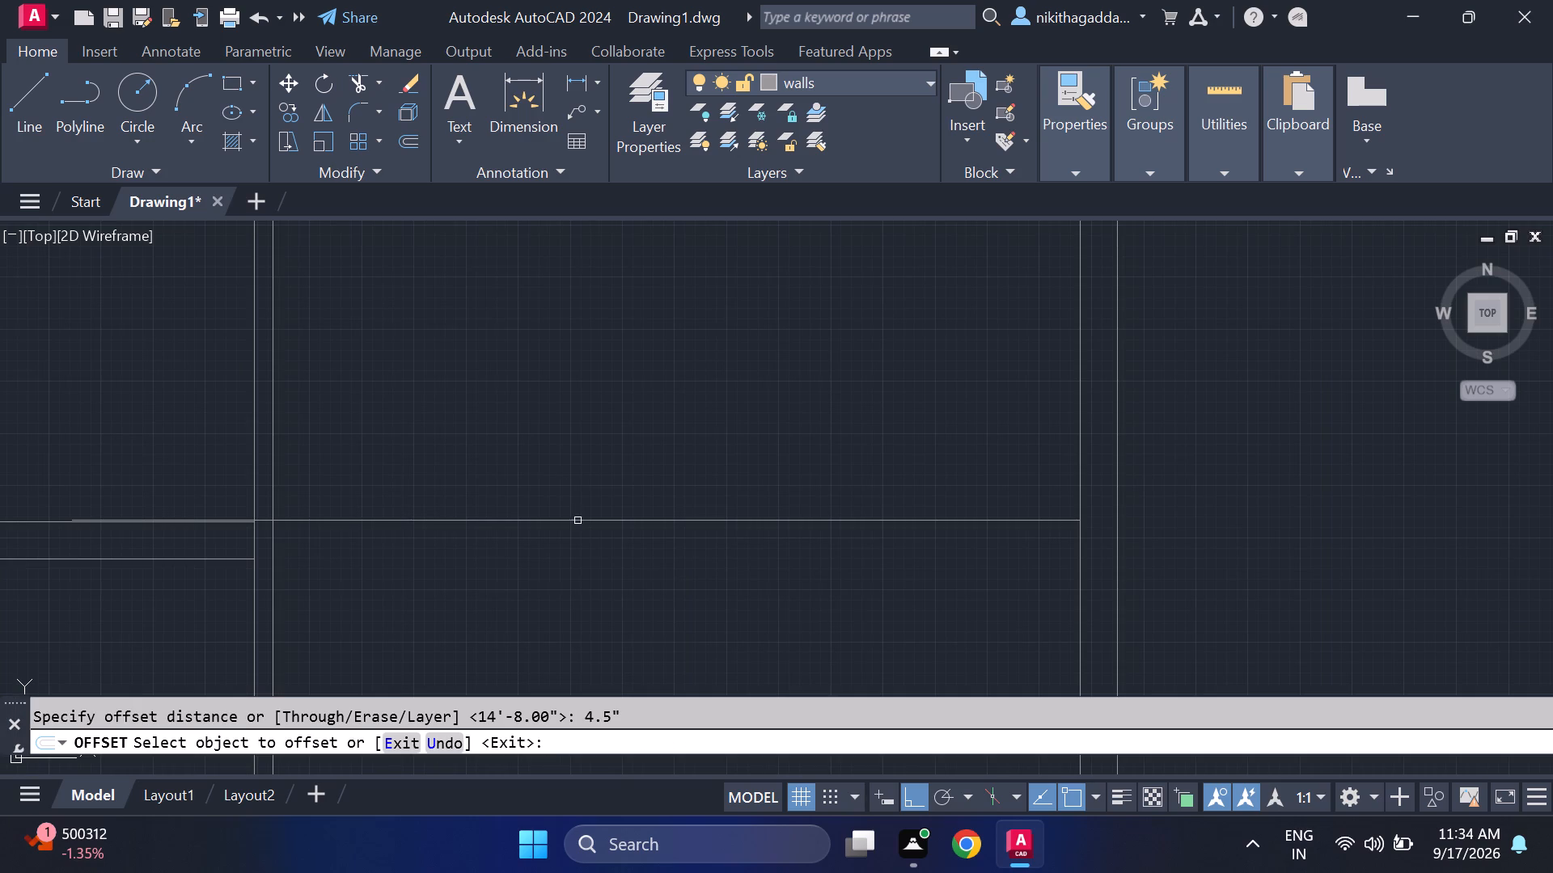
{"action": "left_click", "coordinate": [577, 521]}
{"action": "left_click", "coordinate": [578, 564]}
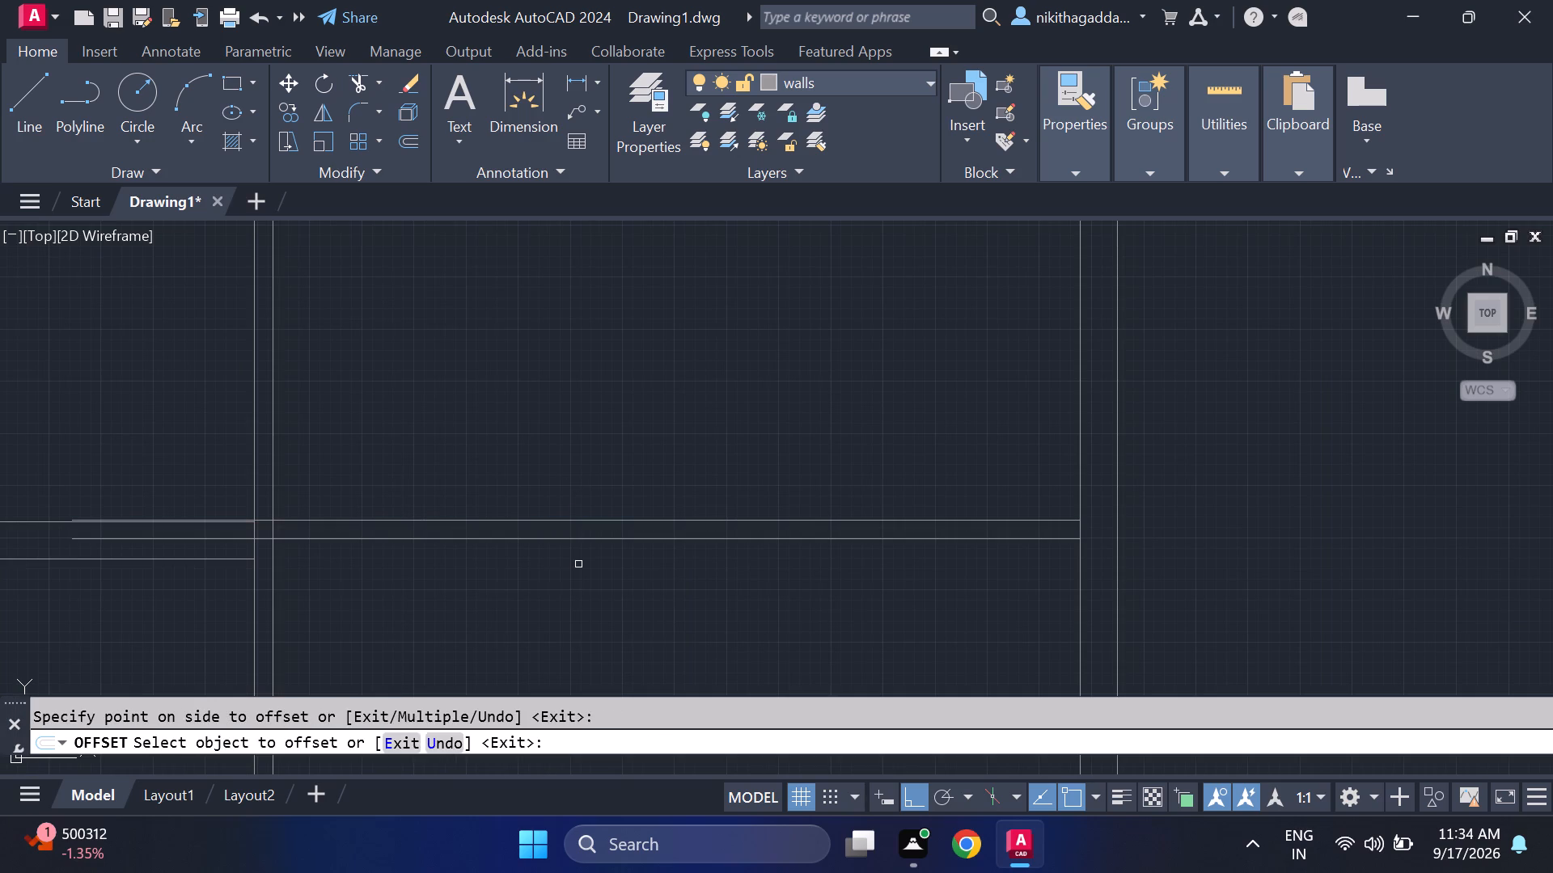
{"action": "key", "text": "Escape"}
Trim both lines of the new right-hand horizontal partition back to the right face of the central vertical partition.
{"action": "type", "text": "tr"}
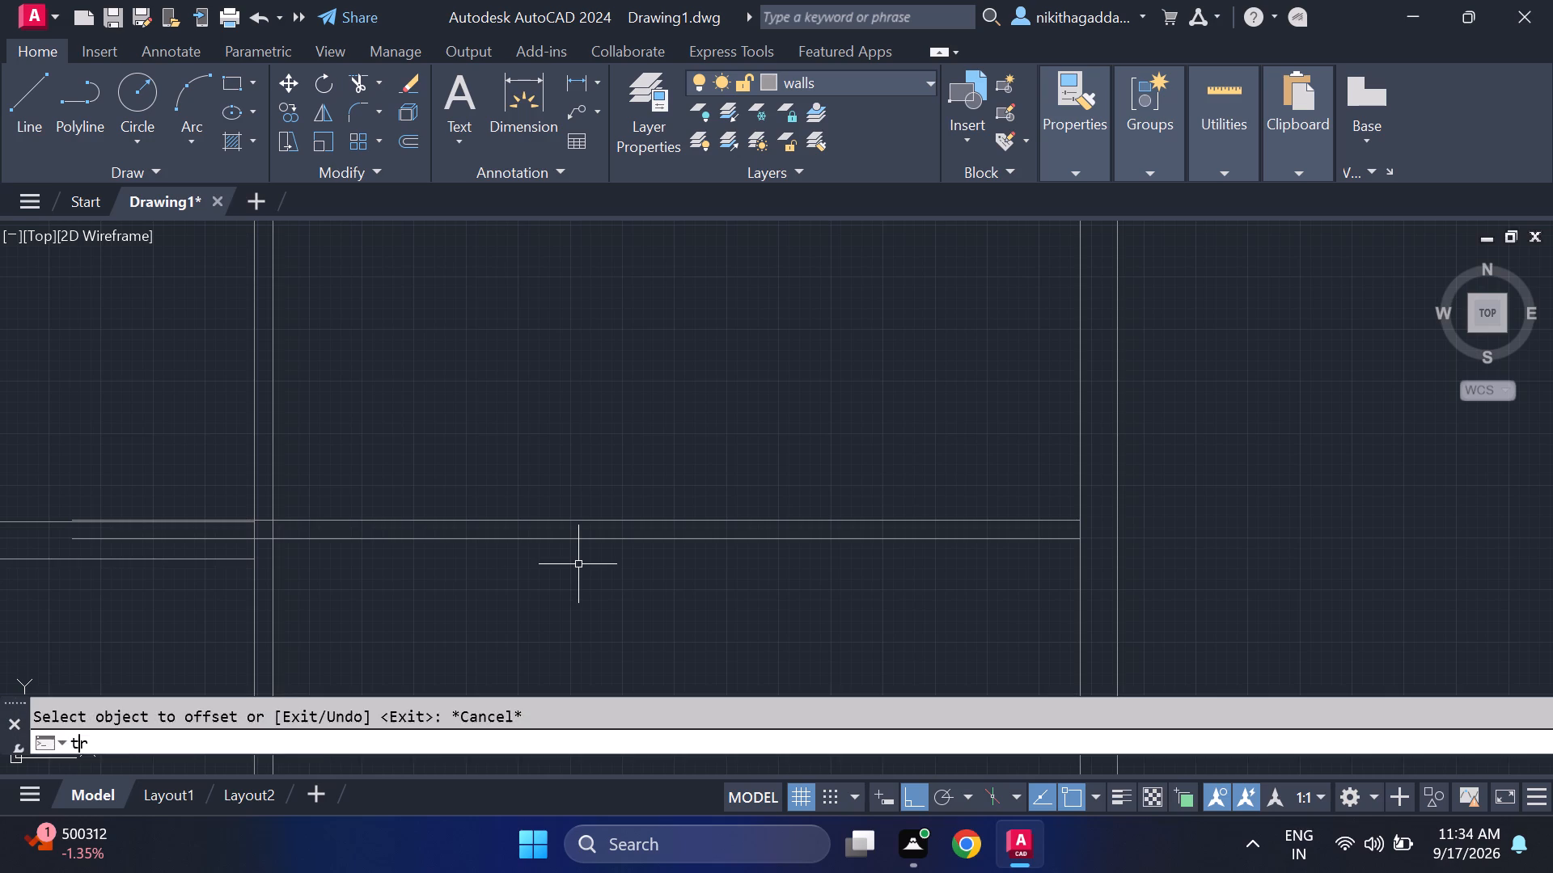
{"action": "key", "text": "Return"}
{"action": "scroll", "coordinate": [150, 527], "scroll_direction": "up", "scroll_amount": 1}
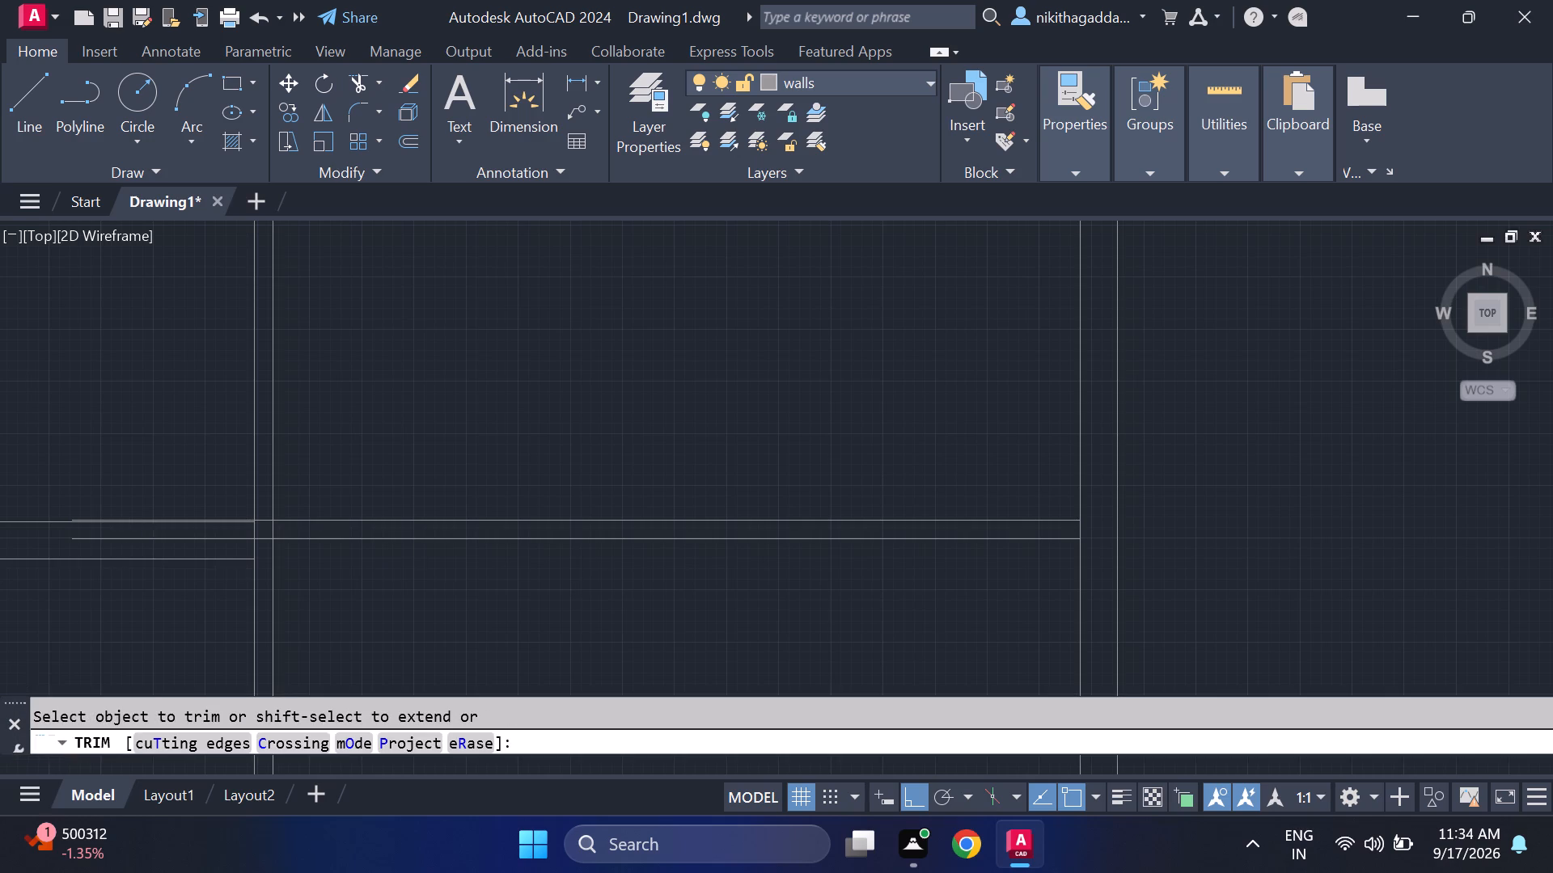
{"action": "scroll", "coordinate": [150, 527], "scroll_direction": "up", "scroll_amount": 1}
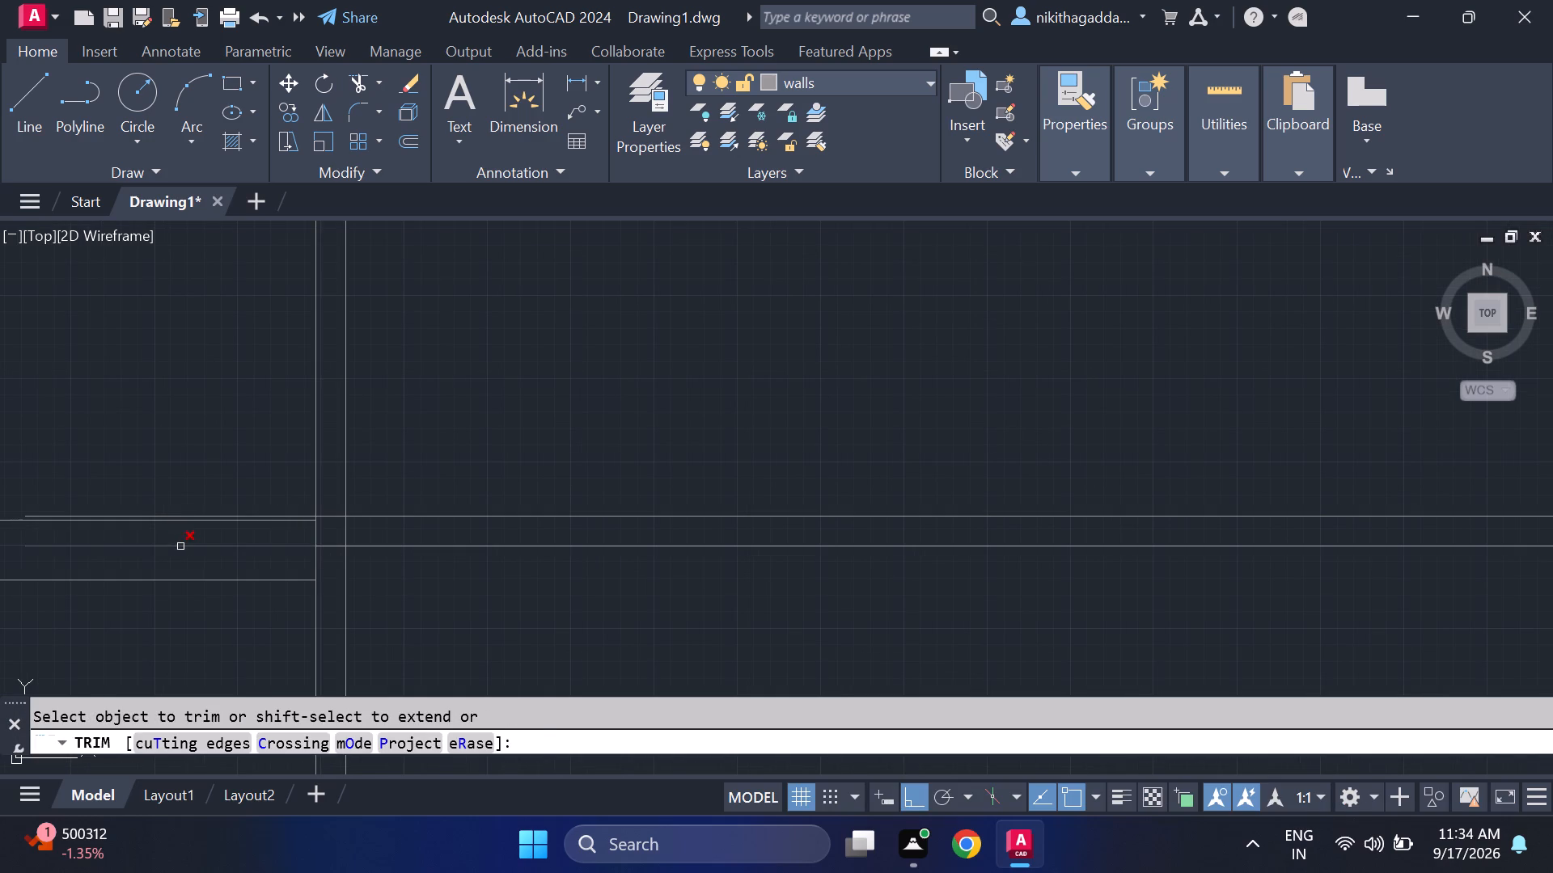
{"action": "left_click", "coordinate": [181, 547]}
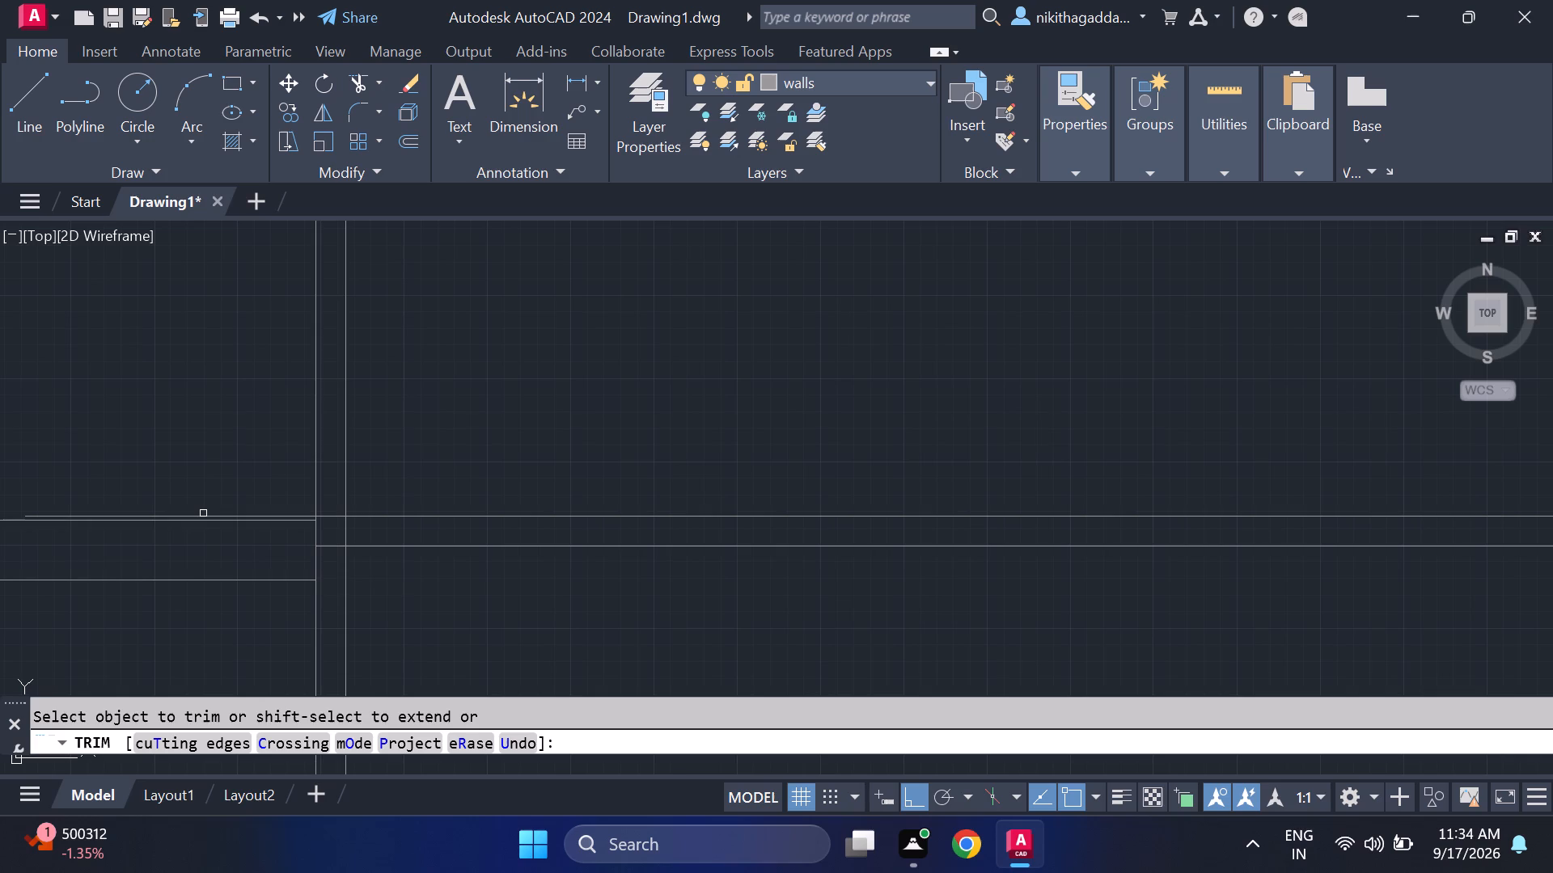
{"action": "scroll", "coordinate": [315, 514], "scroll_direction": "up", "scroll_amount": 3}
{"action": "left_click", "coordinate": [307, 516]}
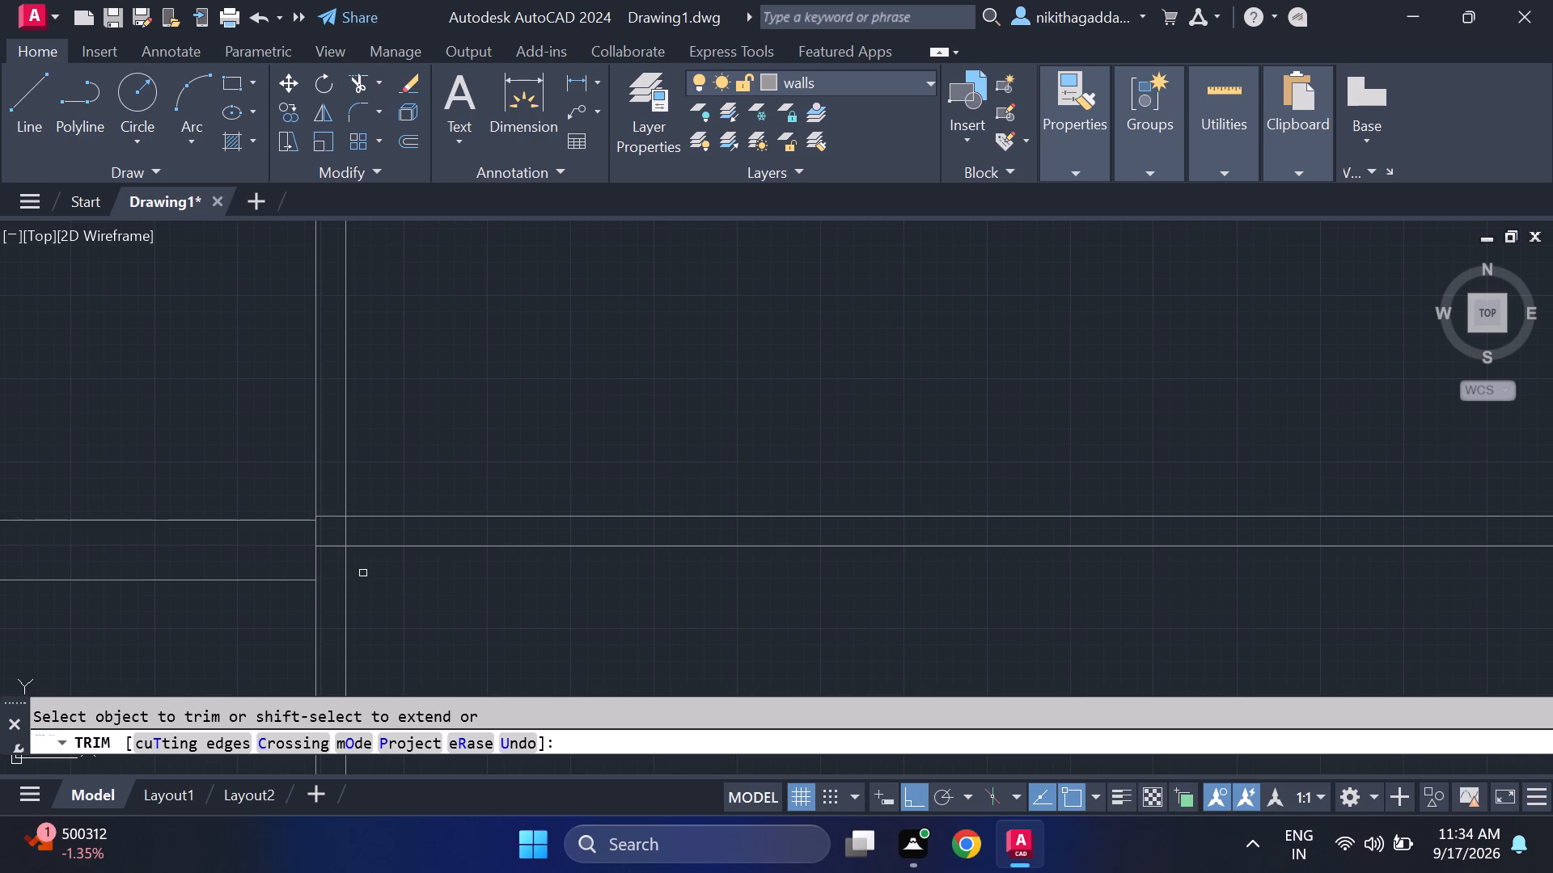
{"action": "left_click_drag", "start_coordinate": [336, 566], "coordinate": [326, 508]}
{"action": "scroll", "coordinate": [633, 549], "scroll_direction": "down", "scroll_amount": 4}
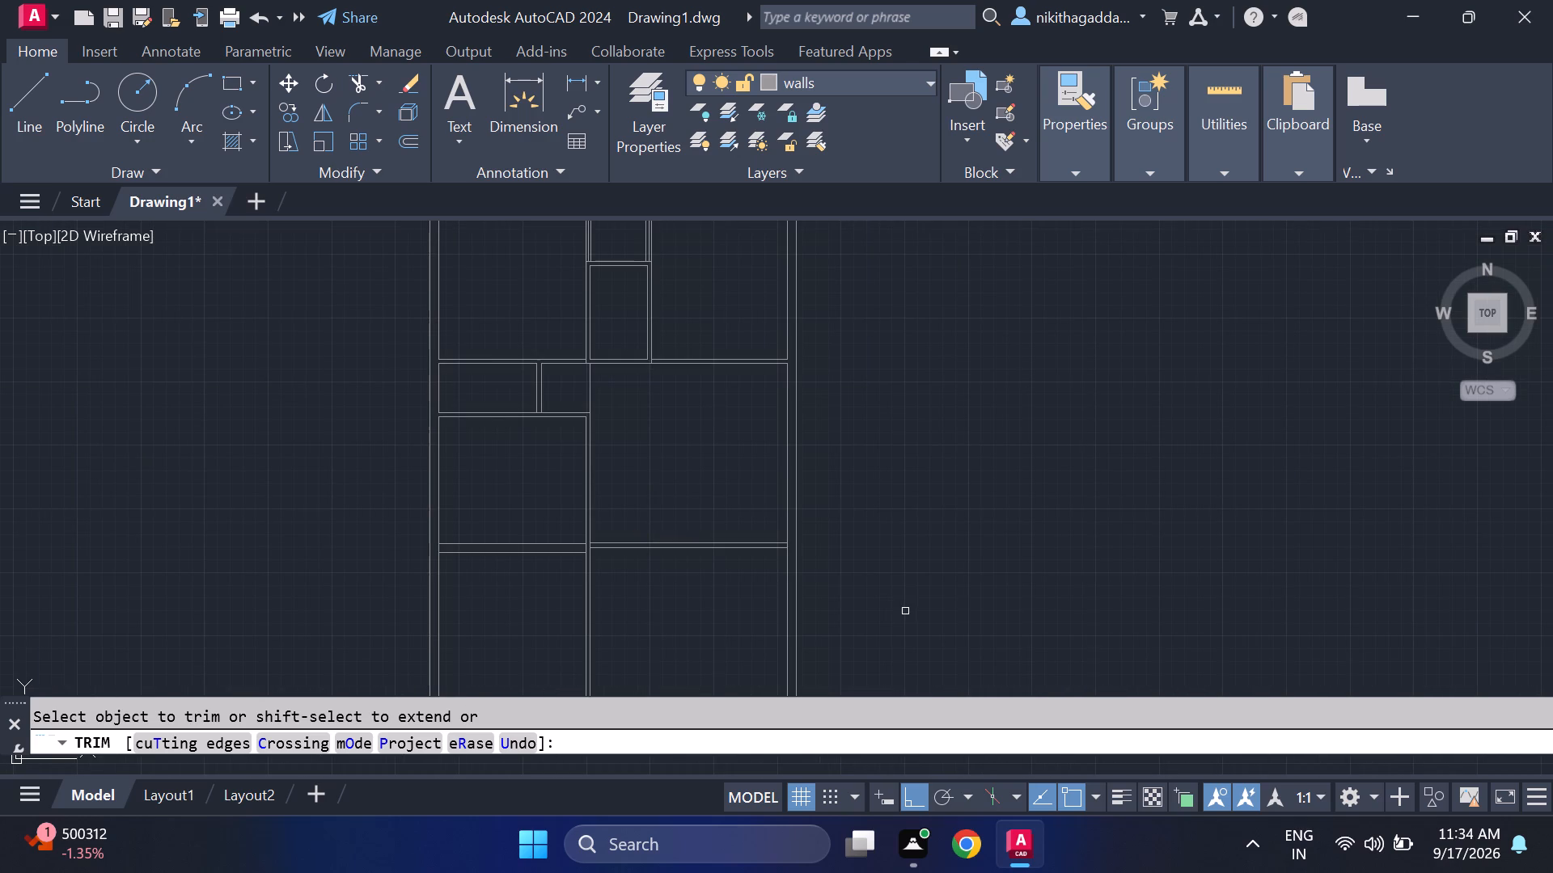
{"action": "middle_click_drag", "start_coordinate": [887, 598], "coordinate": [692, 465]}
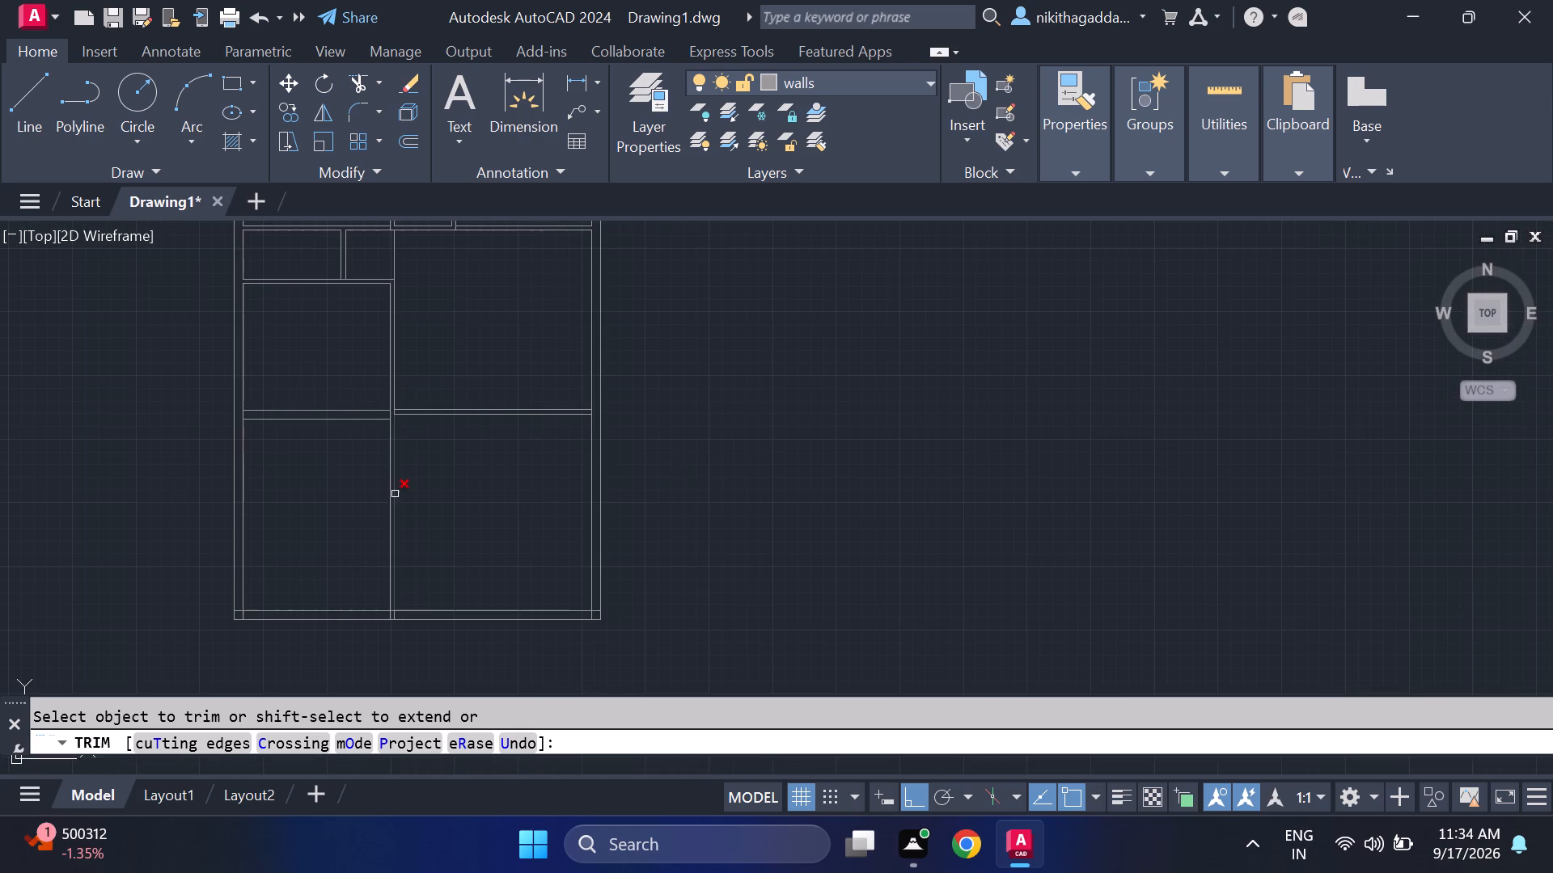
{"action": "scroll", "coordinate": [394, 491], "scroll_direction": "up", "scroll_amount": 2}
{"action": "scroll", "coordinate": [440, 449], "scroll_direction": "down", "scroll_amount": 1}
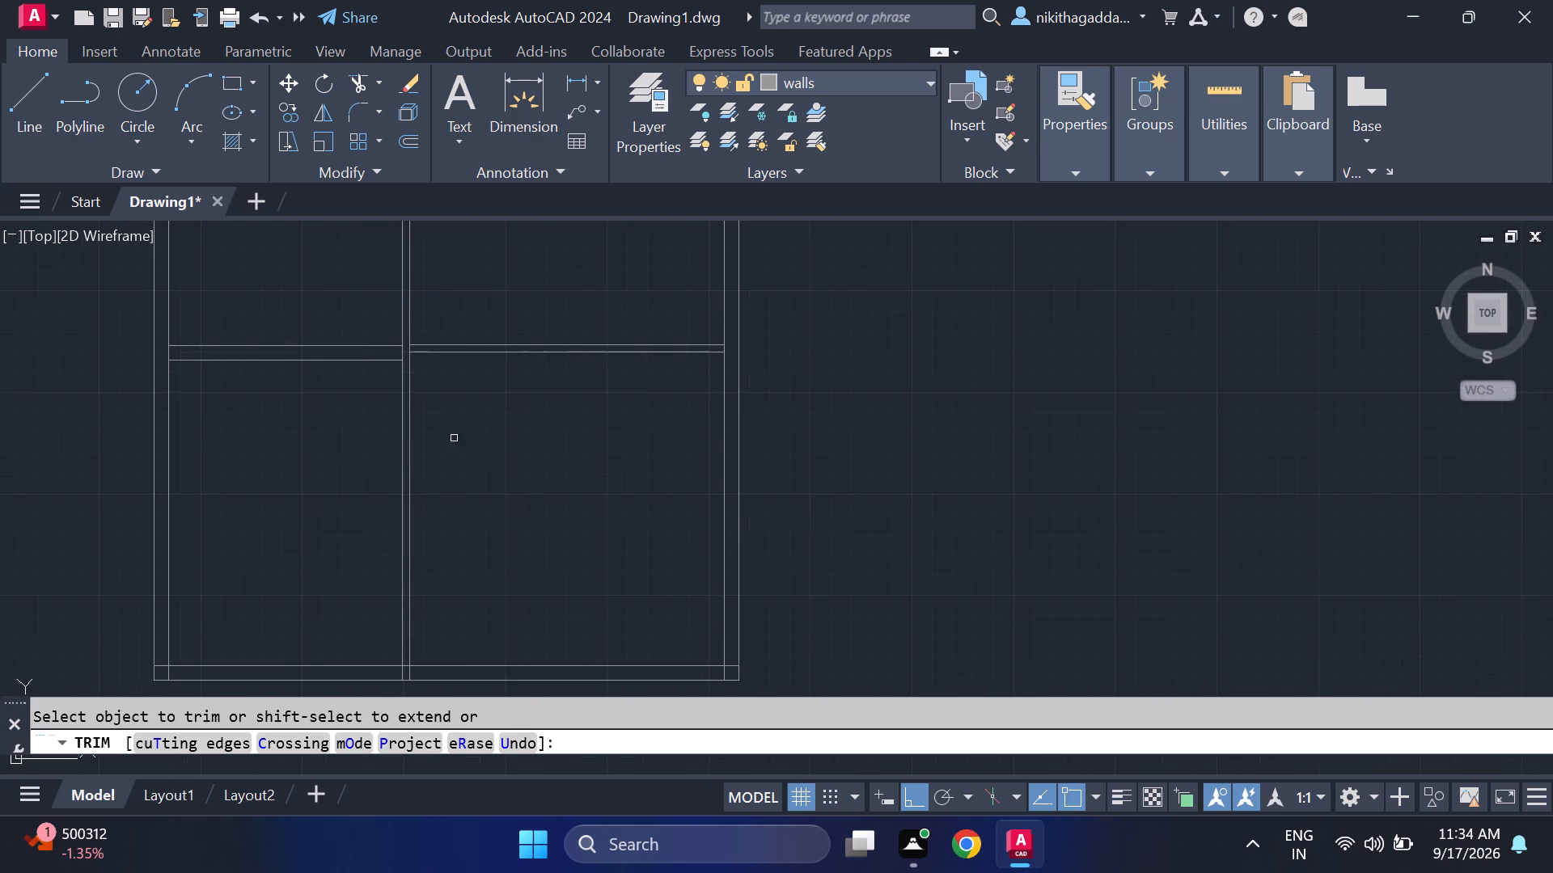
{"action": "middle_click_drag", "start_coordinate": [485, 421], "coordinate": [471, 466]}
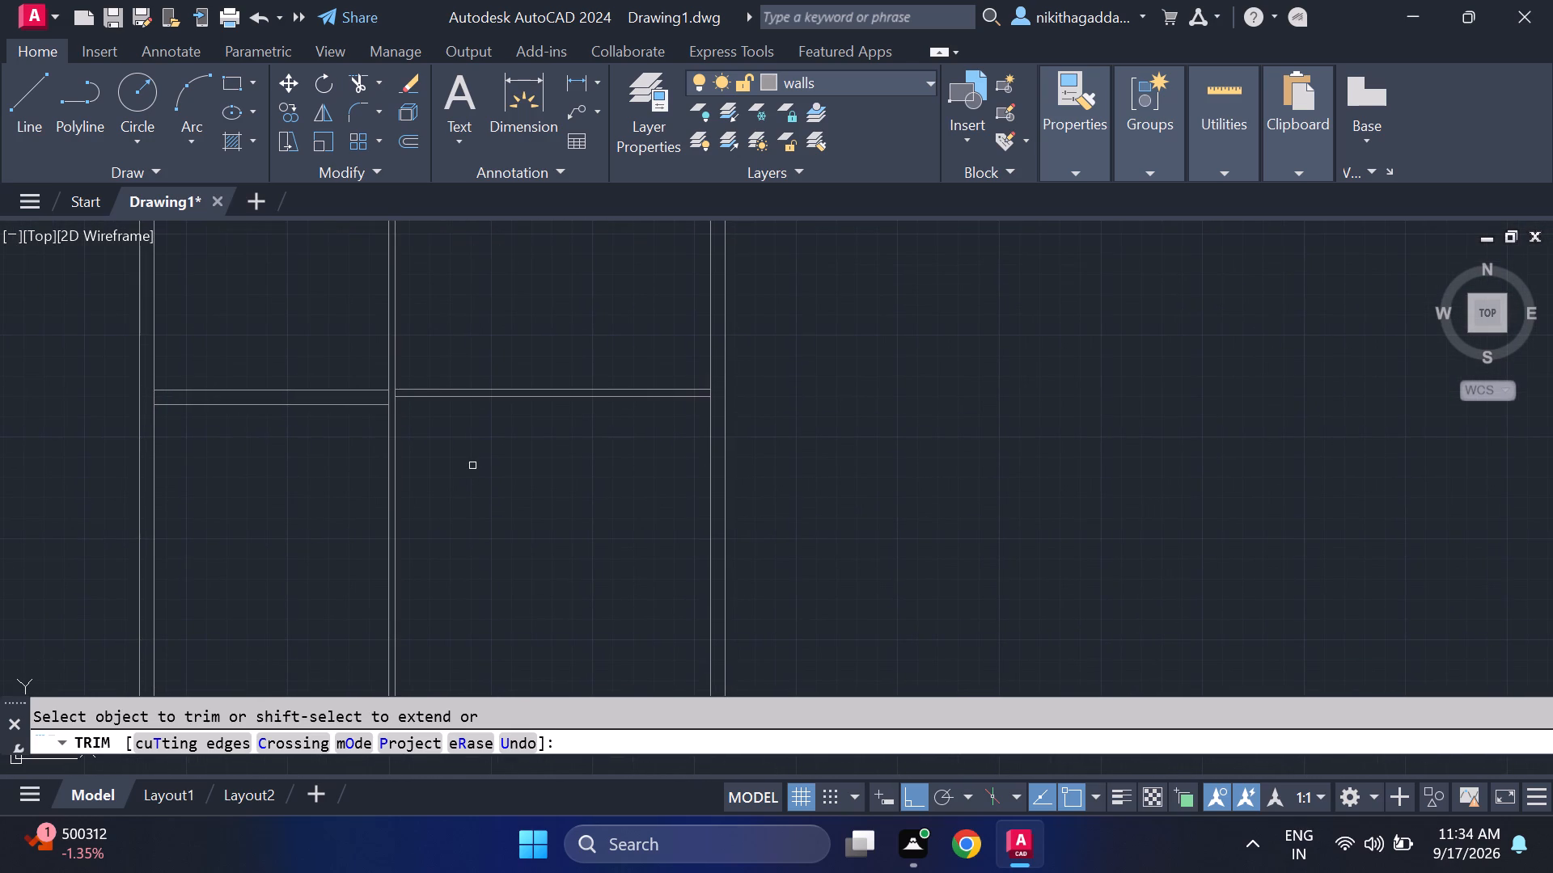
{"action": "key", "text": "Escape"}
Offset the right line of the central vertical partition 6'8" to the right, into the lower-right room.
{"action": "type", "text": "of"}
{"action": "key", "text": "Return"}
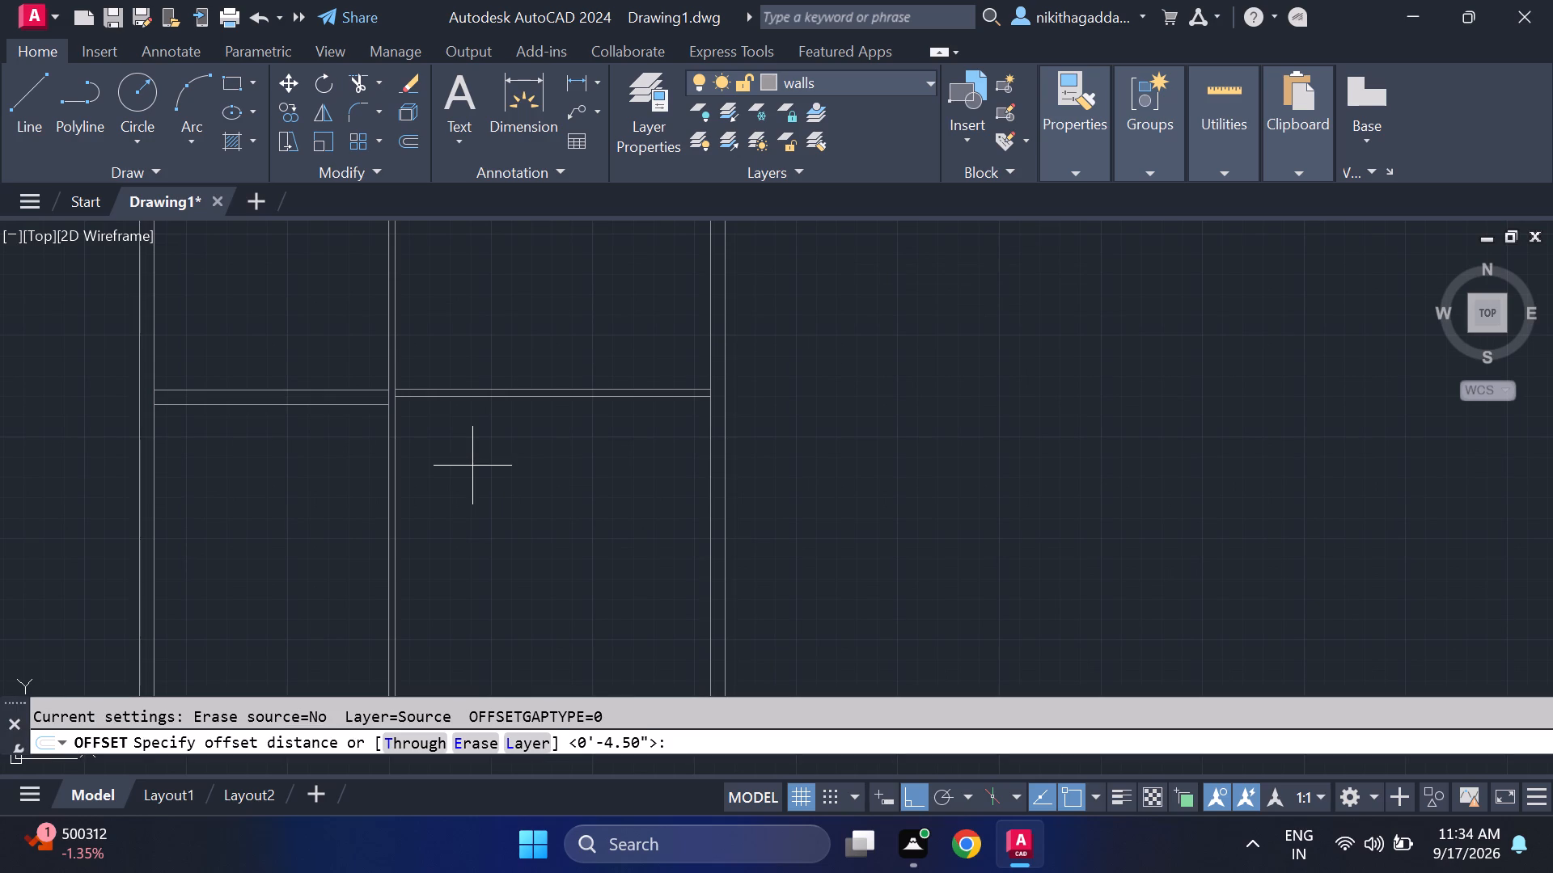
{"action": "key", "text": "6"}
{"action": "key", "text": "semicolon"}
{"action": "key", "text": "BackSpace"}
{"action": "key", "text": "apostrophe"}
{"action": "key", "text": "8"}
{"action": "key", "text": "shift+quotedbl"}
{"action": "key", "text": "Return"}
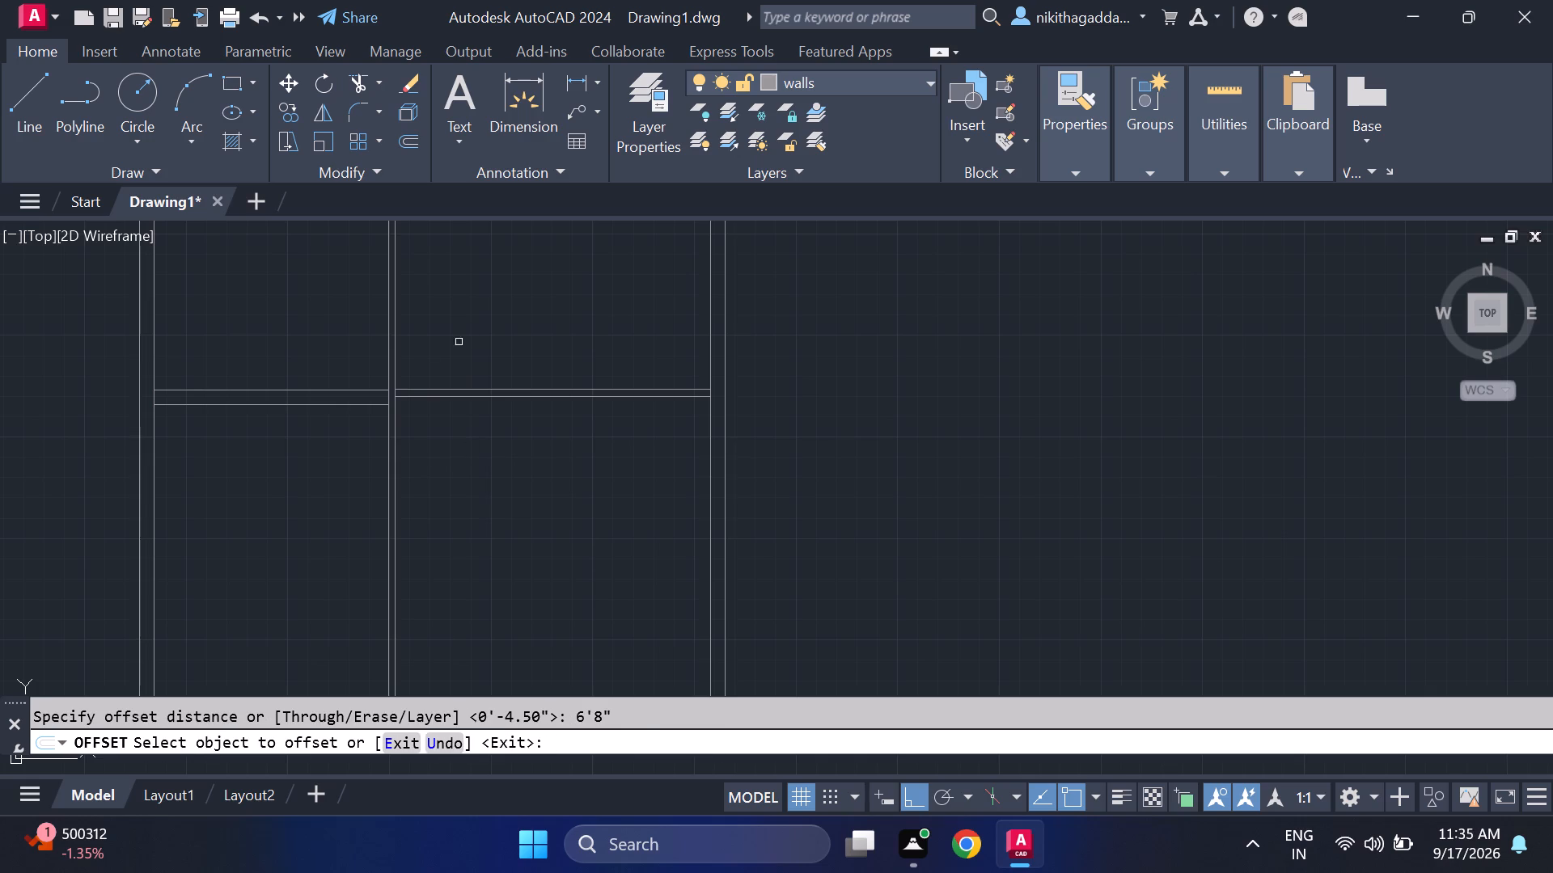
{"action": "left_click", "coordinate": [397, 498]}
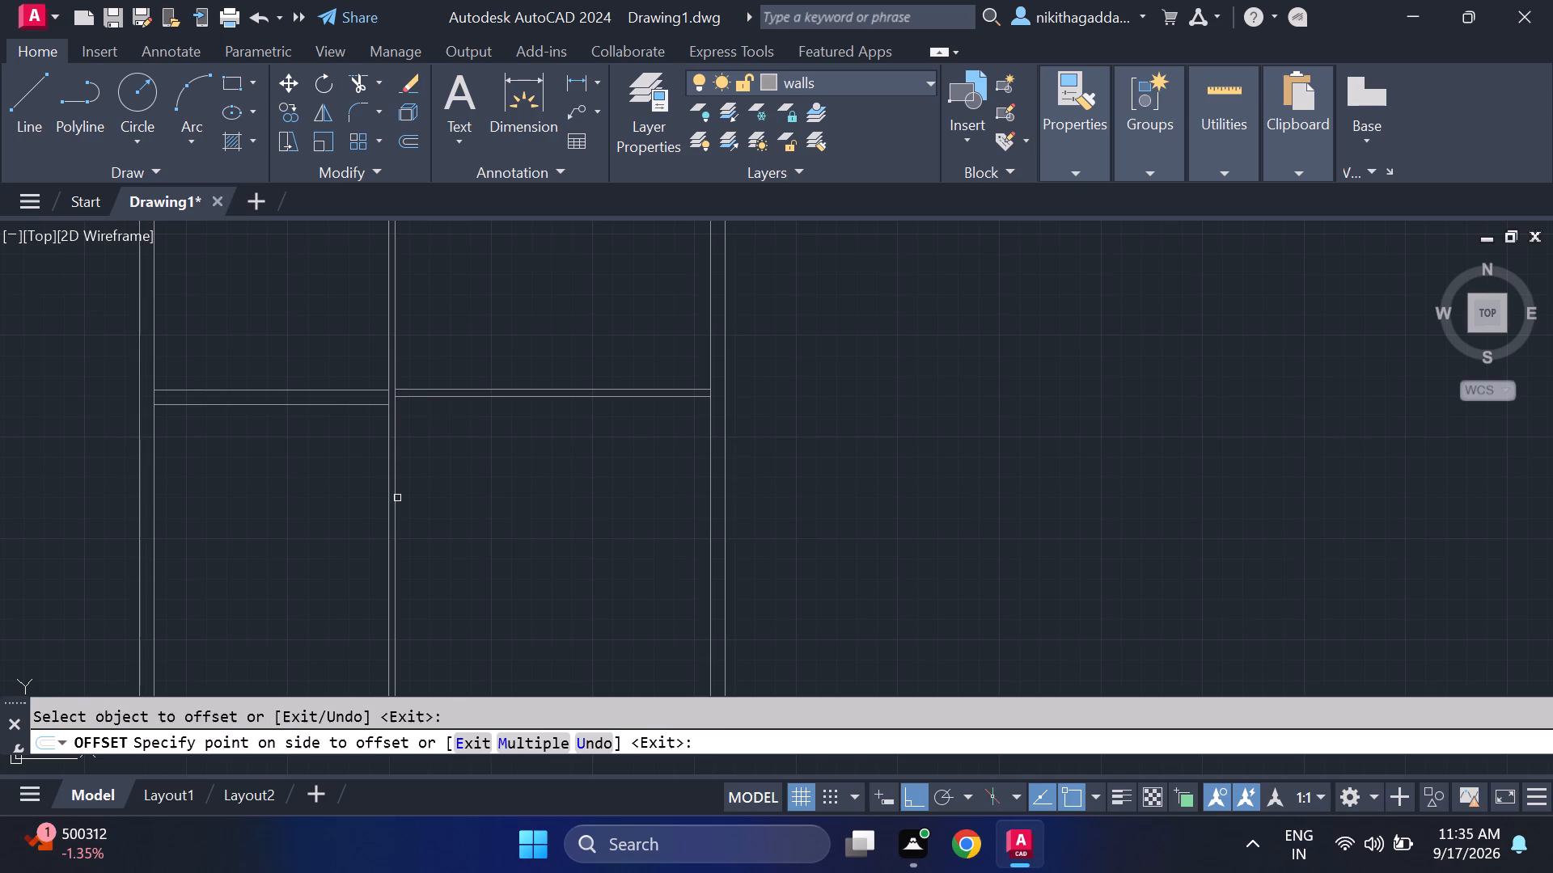
{"action": "left_click", "coordinate": [527, 460]}
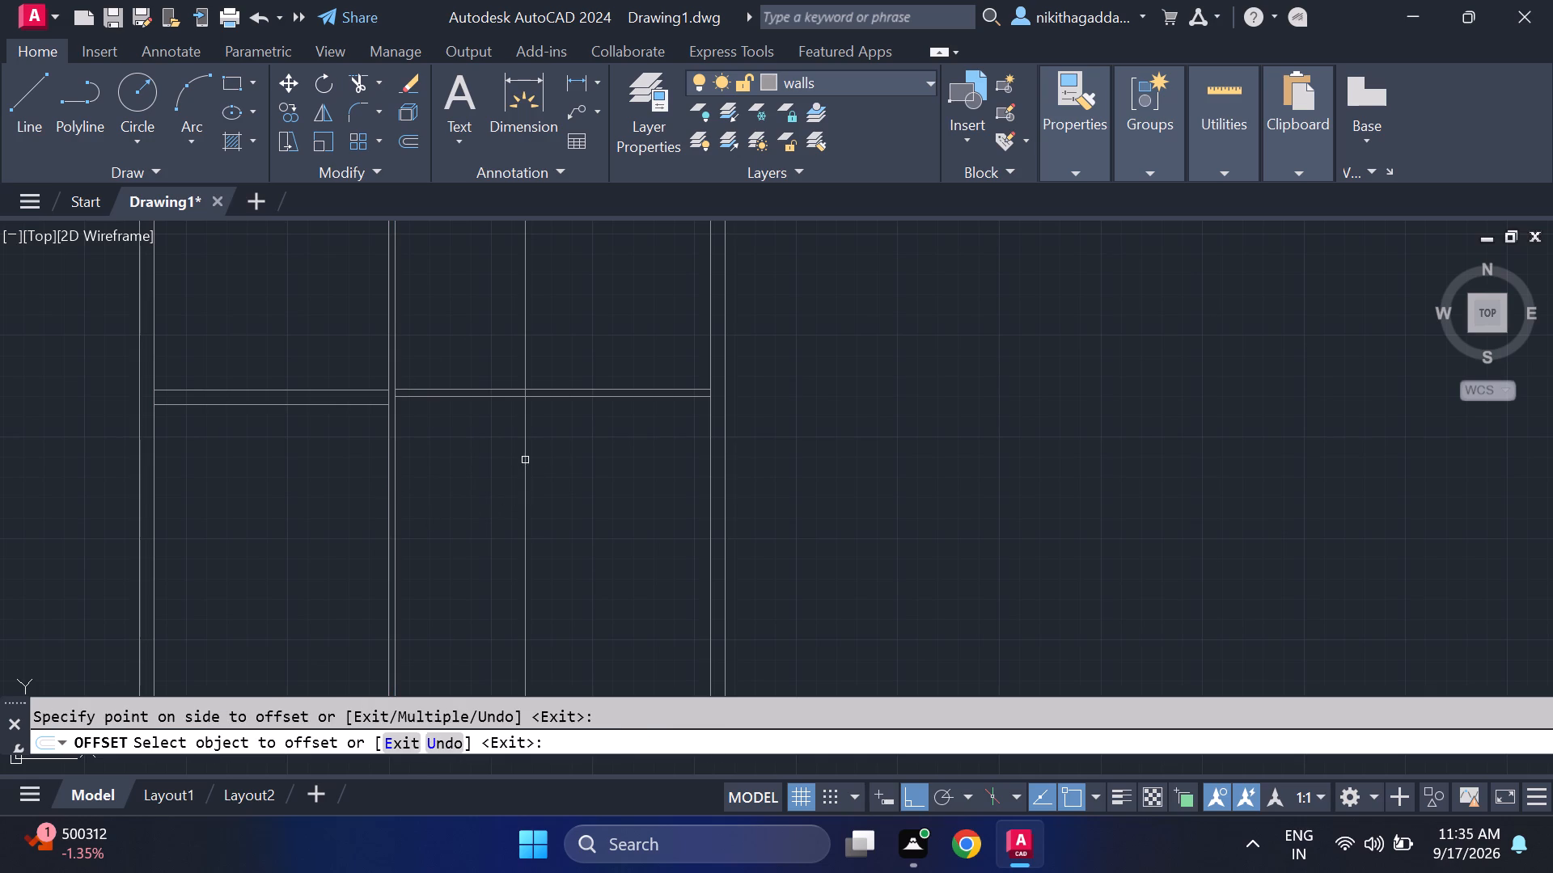
{"action": "key", "text": "Escape"}
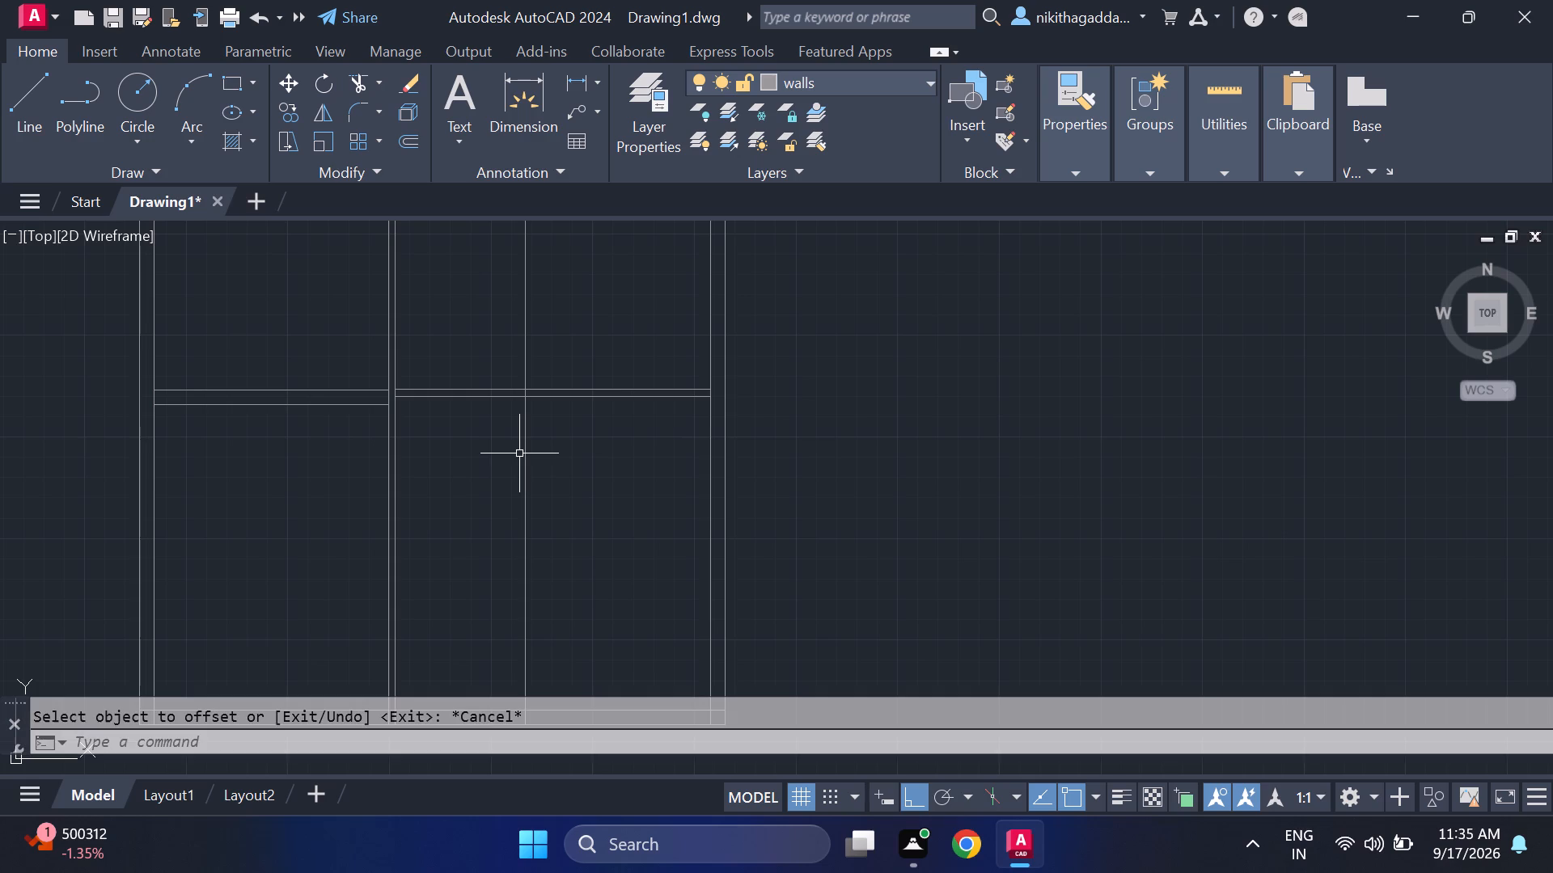
Offset the new vertical line in the right-hand rooms 4.5" to the right to form a partition.
{"action": "type", "text": "of"}
{"action": "key", "text": "Return"}
{"action": "type", "text": "4.5"}
{"action": "key", "text": "shift+quotedbl"}
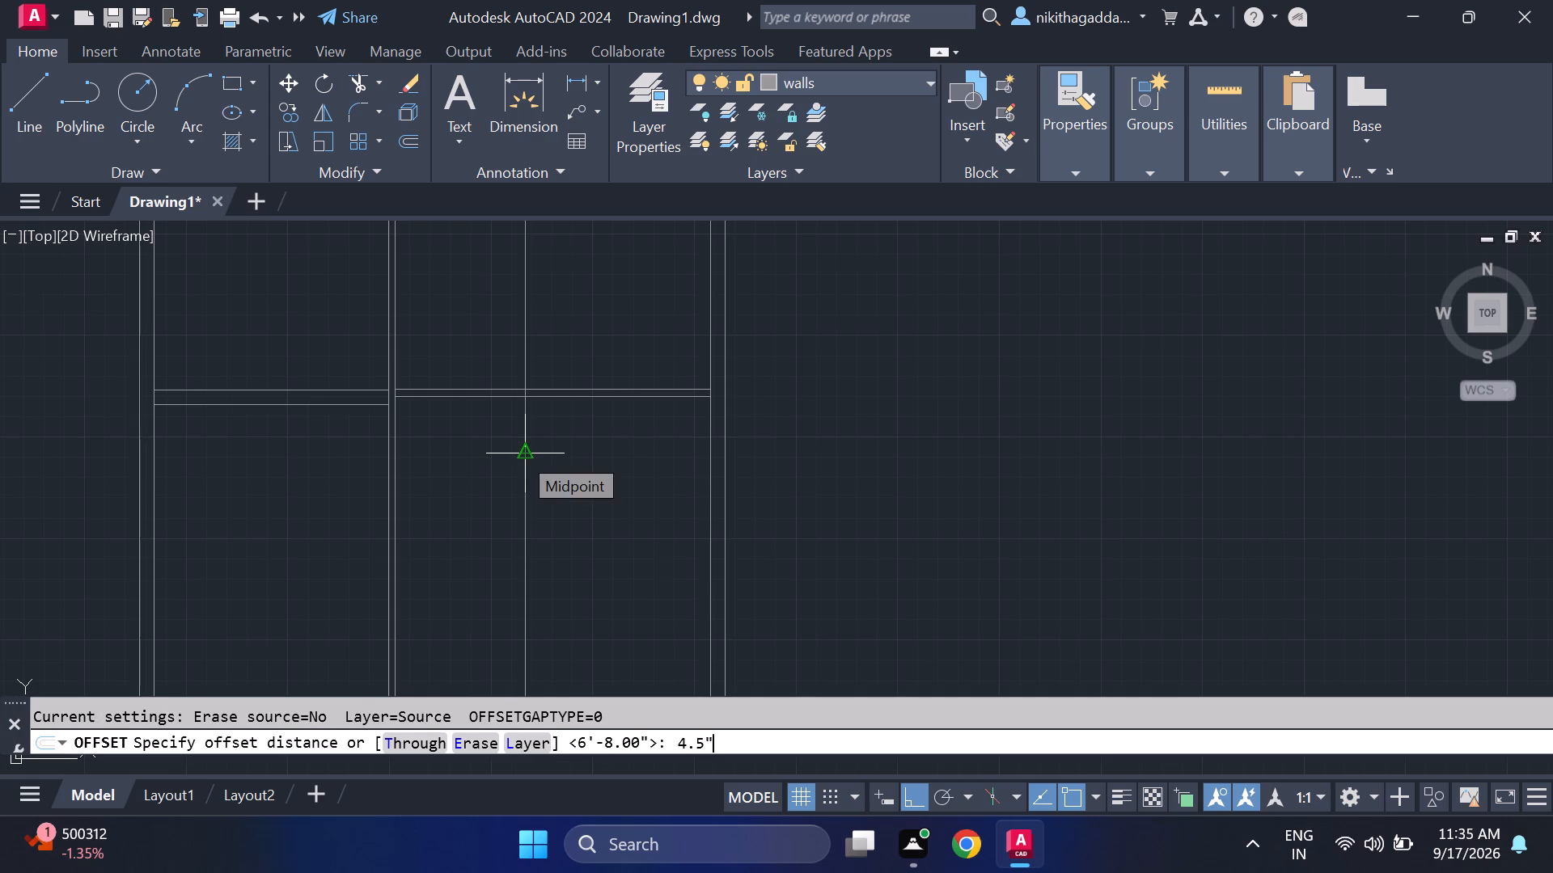
{"action": "key", "text": "Return"}
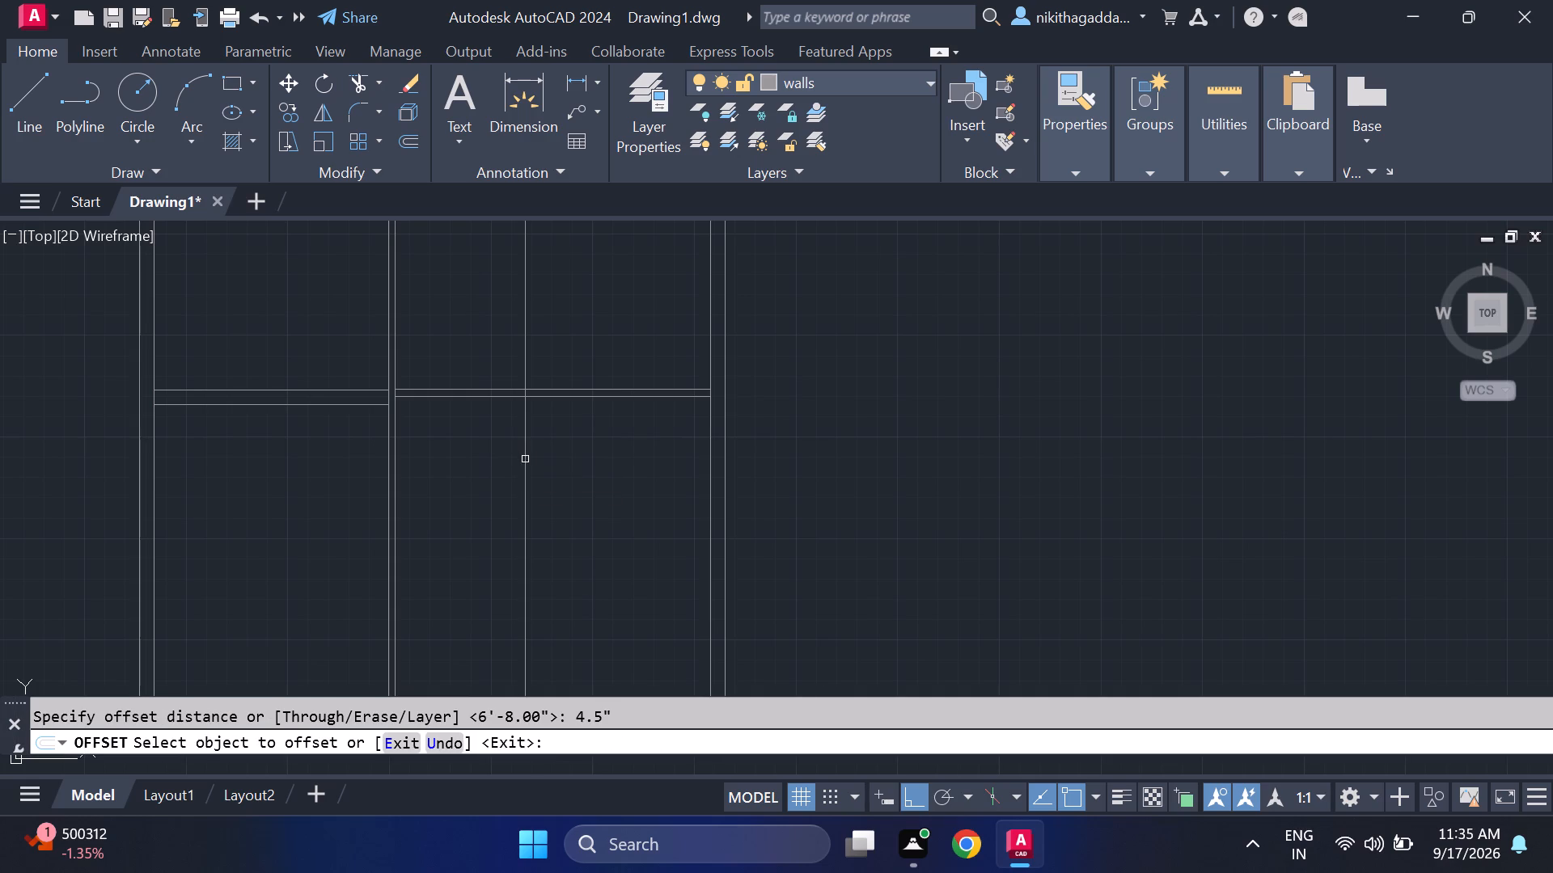
{"action": "left_click", "coordinate": [525, 459]}
{"action": "left_click", "coordinate": [578, 461]}
{"action": "middle_click_drag", "start_coordinate": [612, 519], "coordinate": [599, 506]}
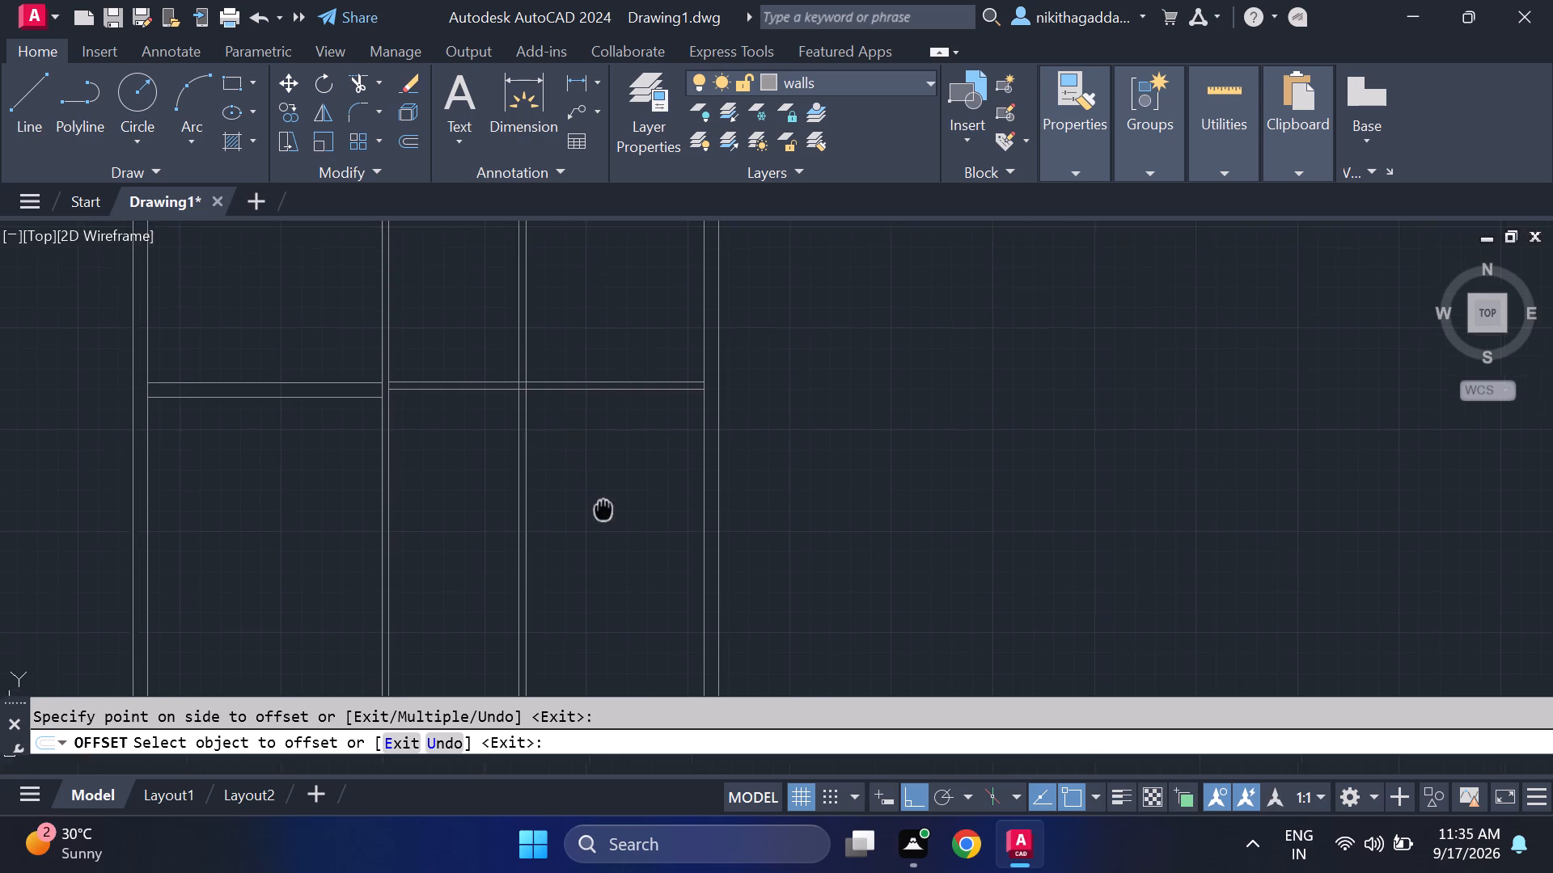
{"action": "middle_click_drag", "start_coordinate": [599, 506], "coordinate": [525, 370]}
{"action": "key", "text": "Escape"}
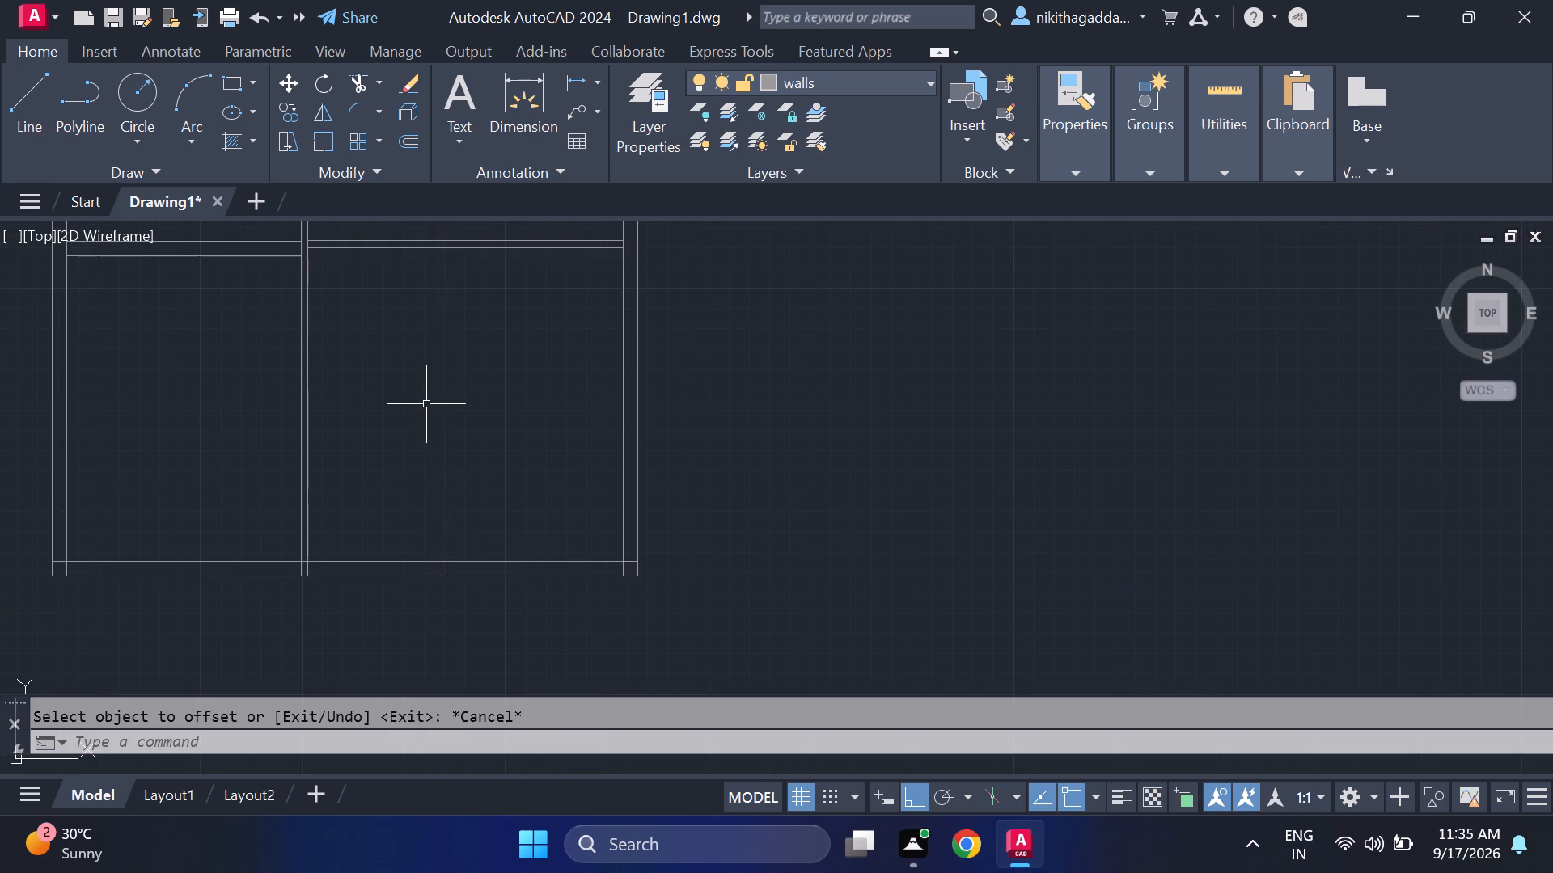
Offset the lower line of the right-hand horizontal partition 5'8" downward.
{"action": "type", "text": "of"}
{"action": "key", "text": "Return"}
{"action": "type", "text": "5'8"}
{"action": "key", "text": "shift+quotedbl"}
{"action": "key", "text": "Return"}
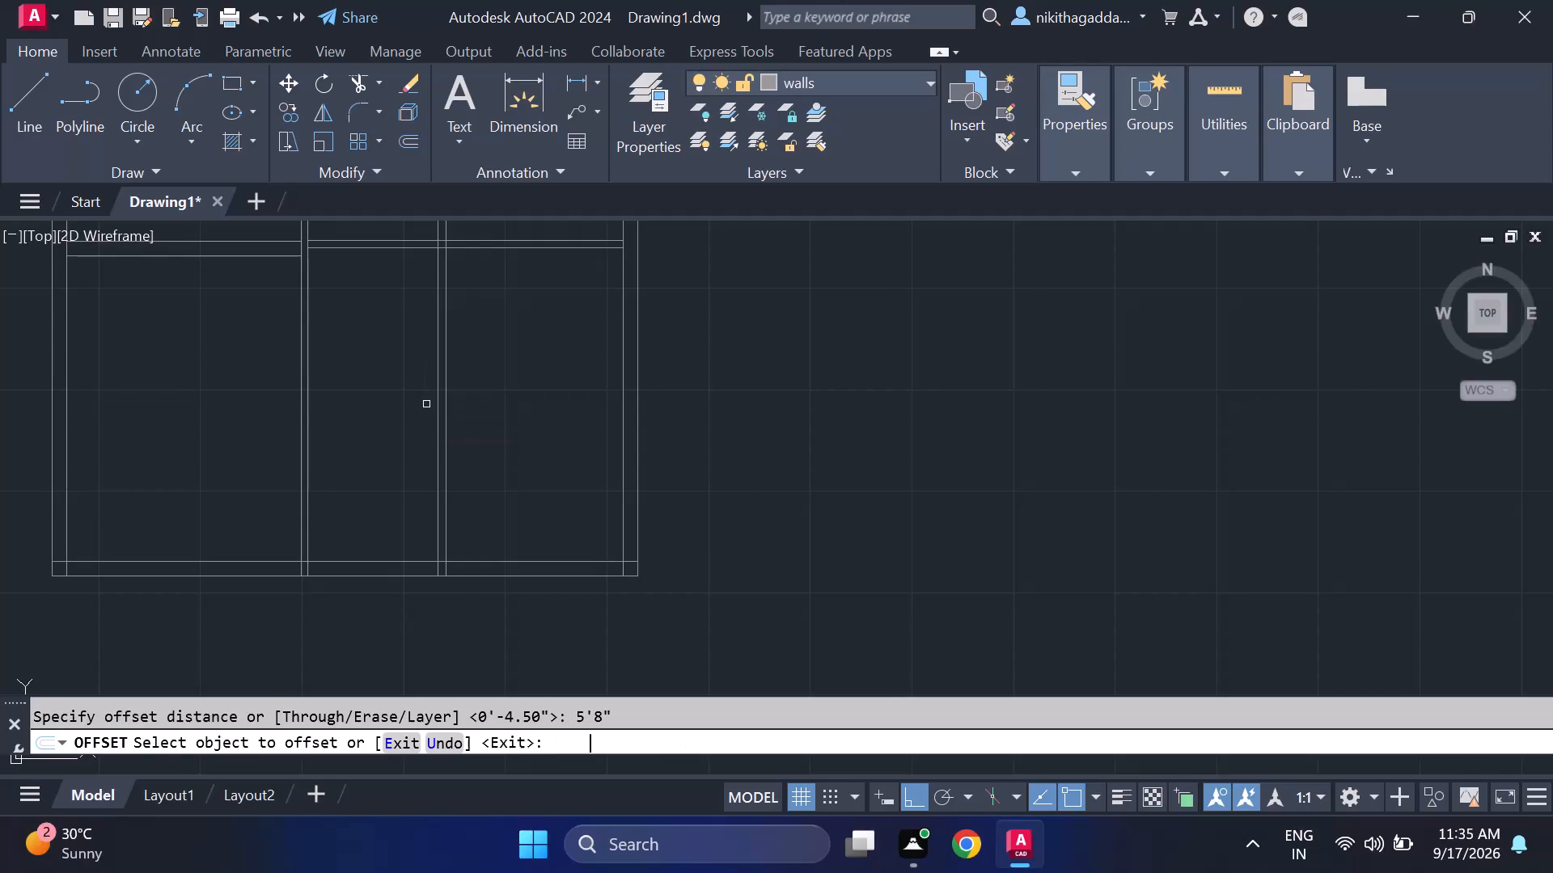
{"action": "left_click", "coordinate": [361, 251]}
{"action": "left_click", "coordinate": [359, 426]}
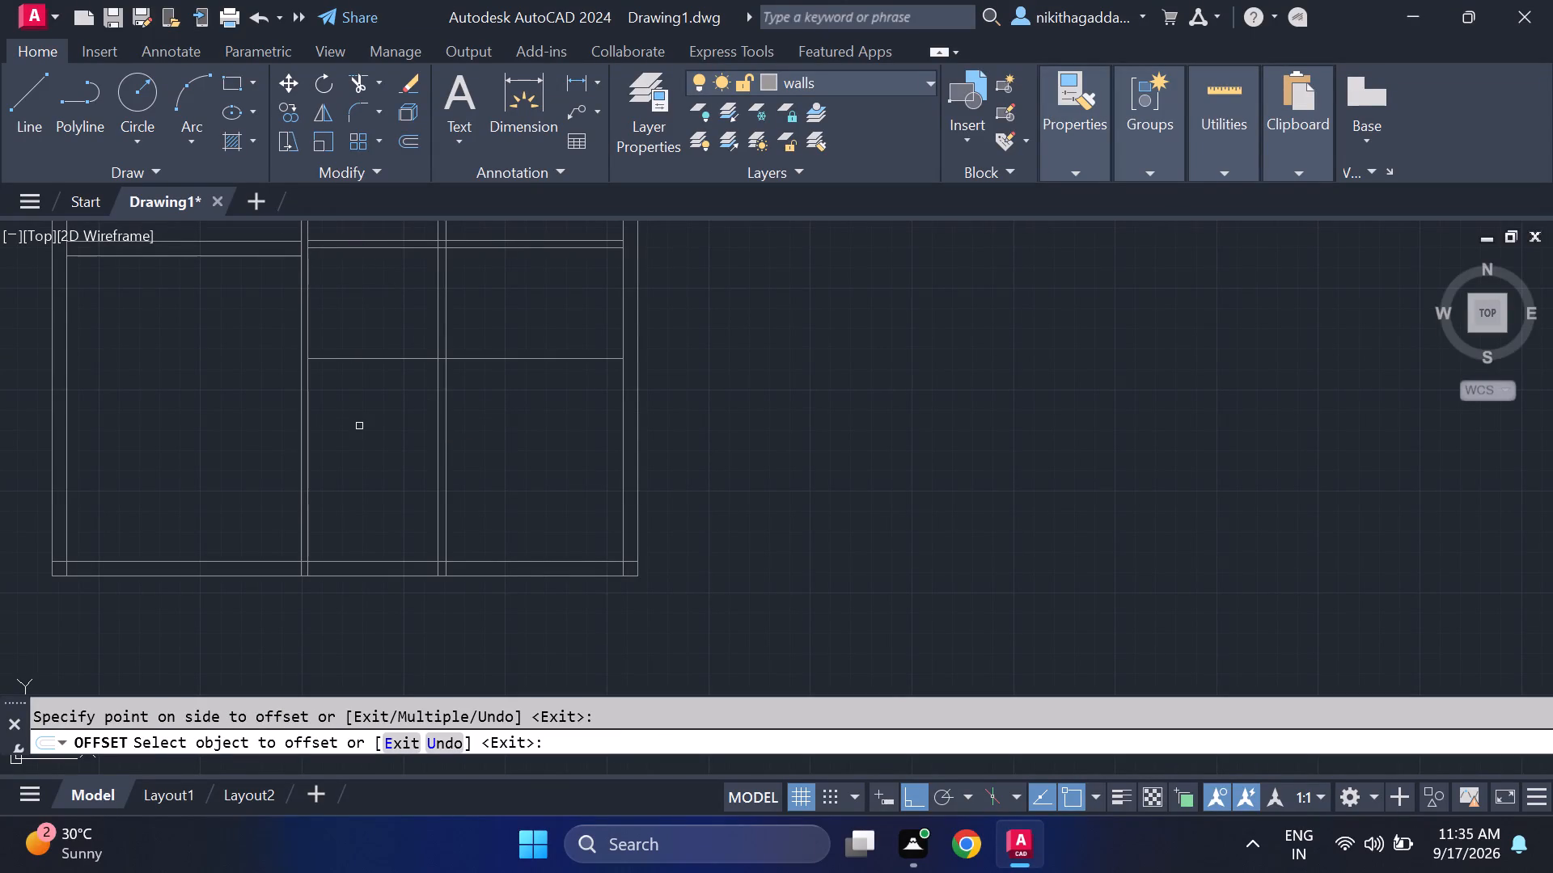
{"action": "key", "text": "Escape"}
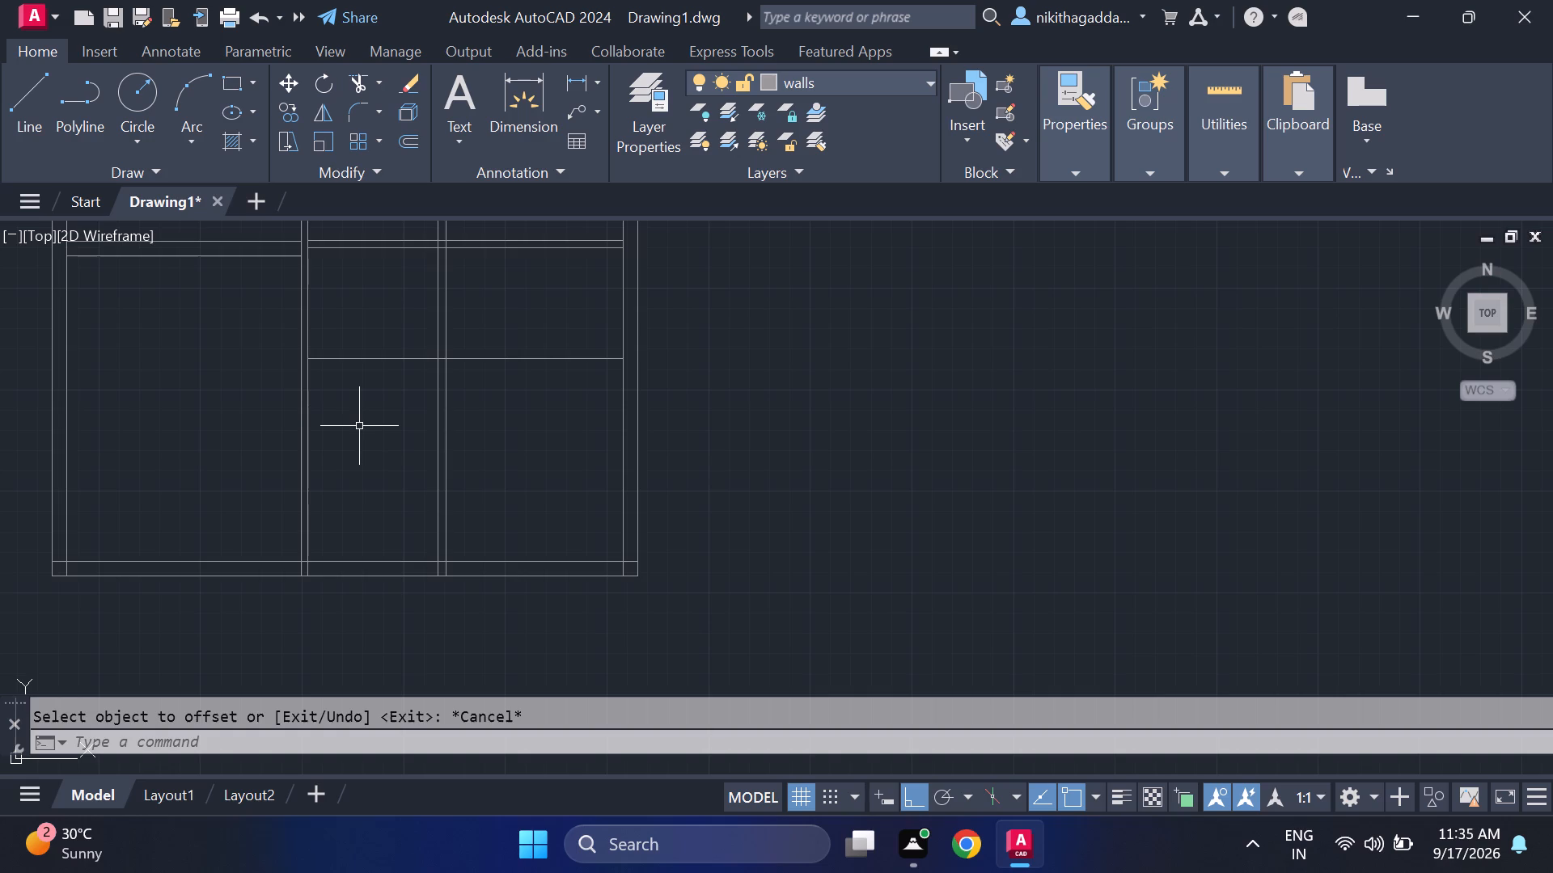
Offset the new horizontal line 4.5" downward to form a second horizontal partition in the lower-right area.
{"action": "type", "text": "of"}
{"action": "key", "text": "Return"}
{"action": "key", "text": "4"}
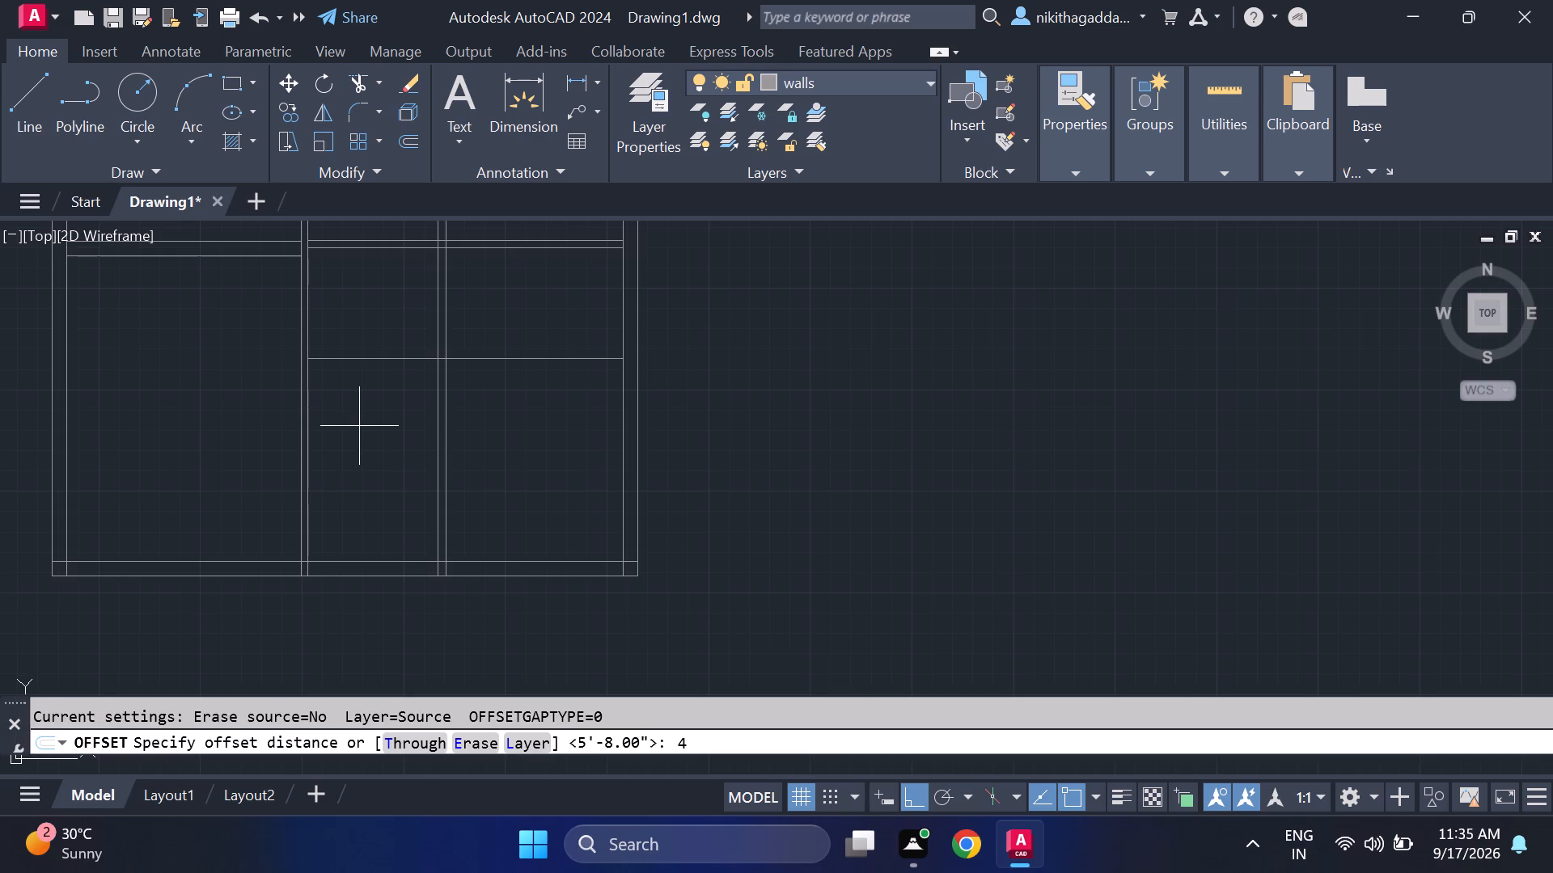
{"action": "type", "text": ".5"}
{"action": "key", "text": "shift+quotedbl"}
{"action": "key", "text": "Return"}
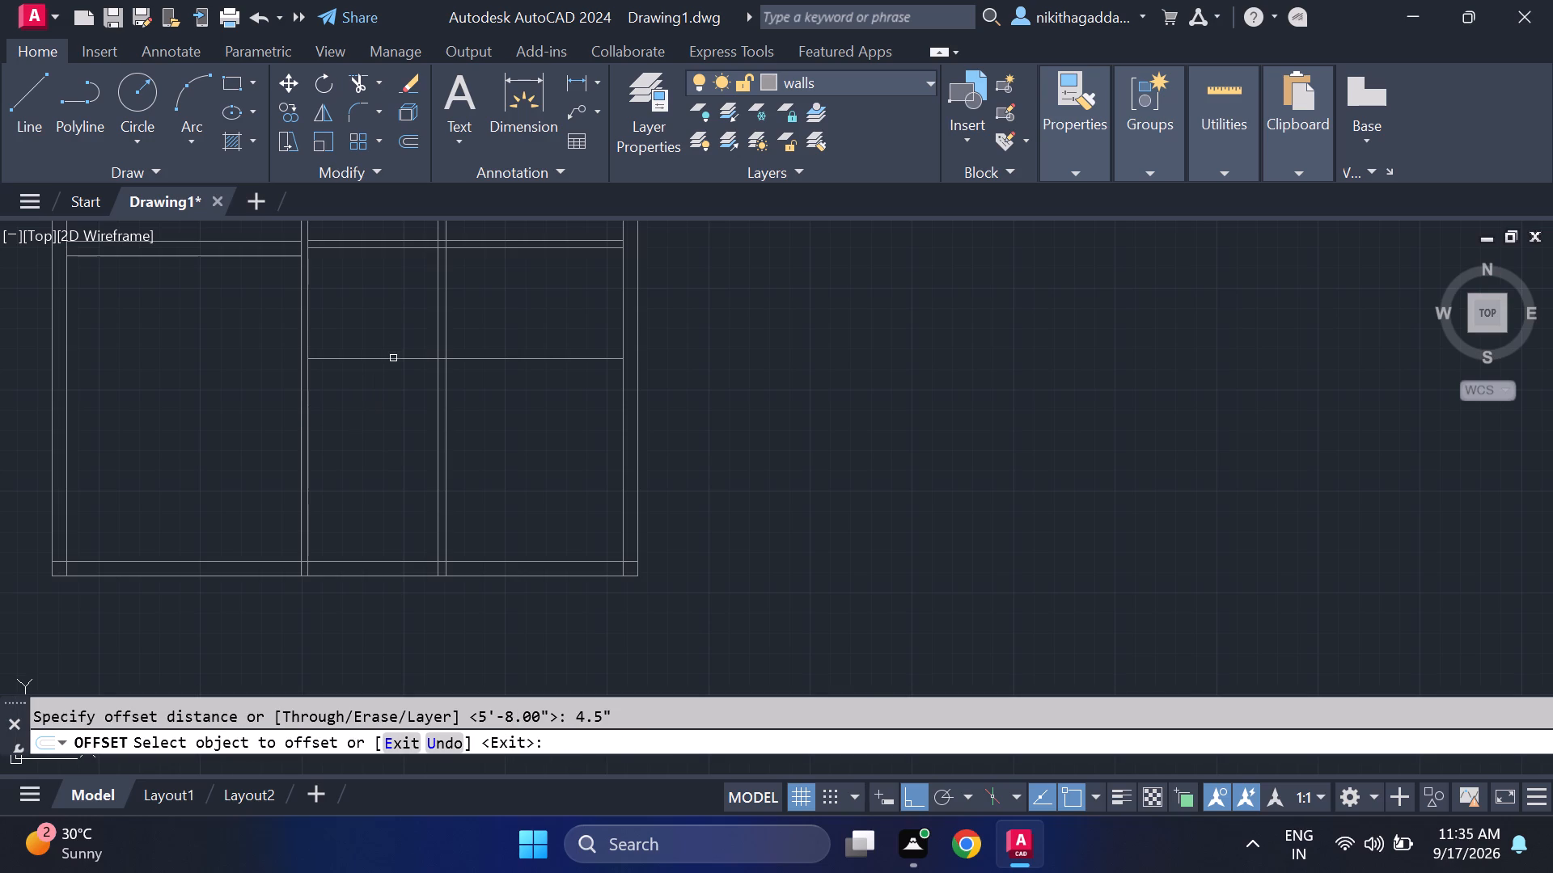
{"action": "left_click", "coordinate": [393, 358]}
{"action": "left_click", "coordinate": [381, 404]}
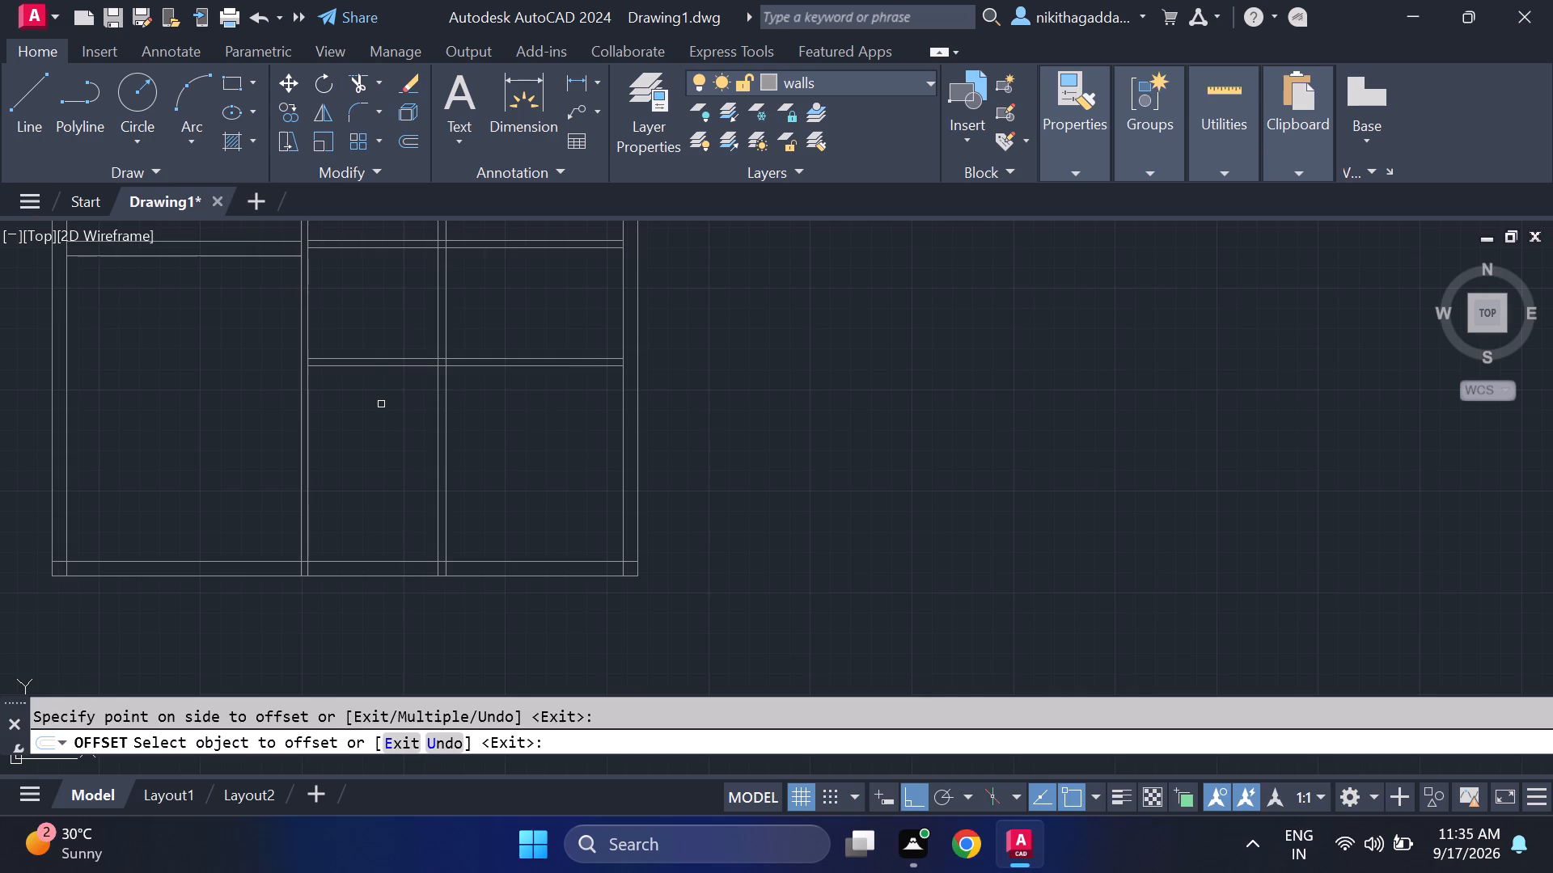
{"action": "key", "text": "Escape"}
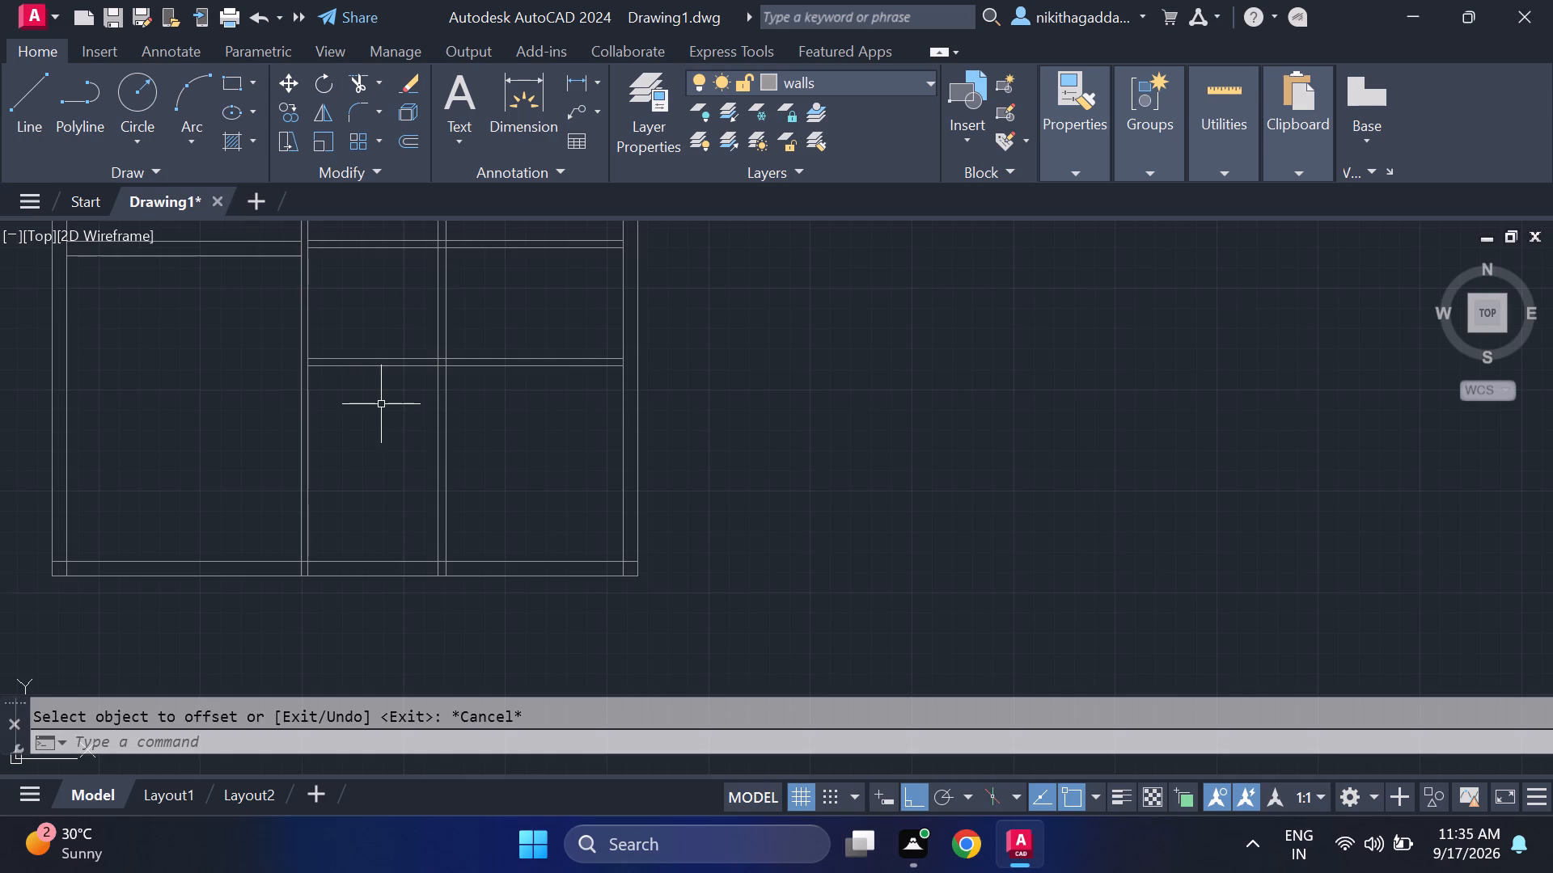
Offset the lower line of the second horizontal partition 4' downward.
{"action": "type", "text": "of"}
{"action": "key", "text": "Return"}
{"action": "type", "text": "4'"}
{"action": "key", "text": "Return"}
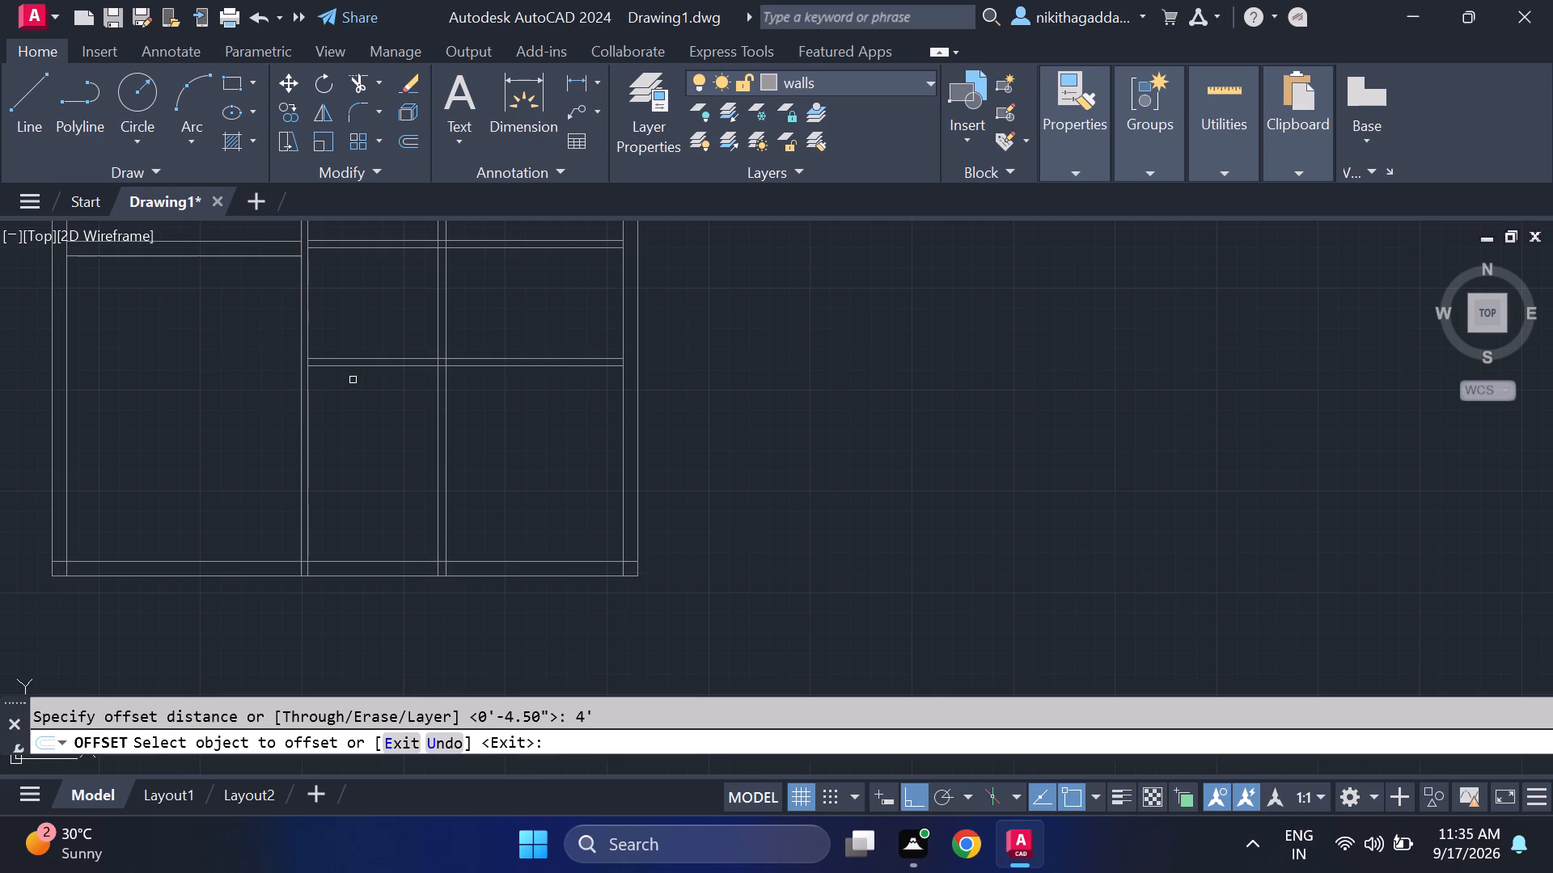
{"action": "left_click", "coordinate": [361, 368]}
{"action": "left_click", "coordinate": [396, 516]}
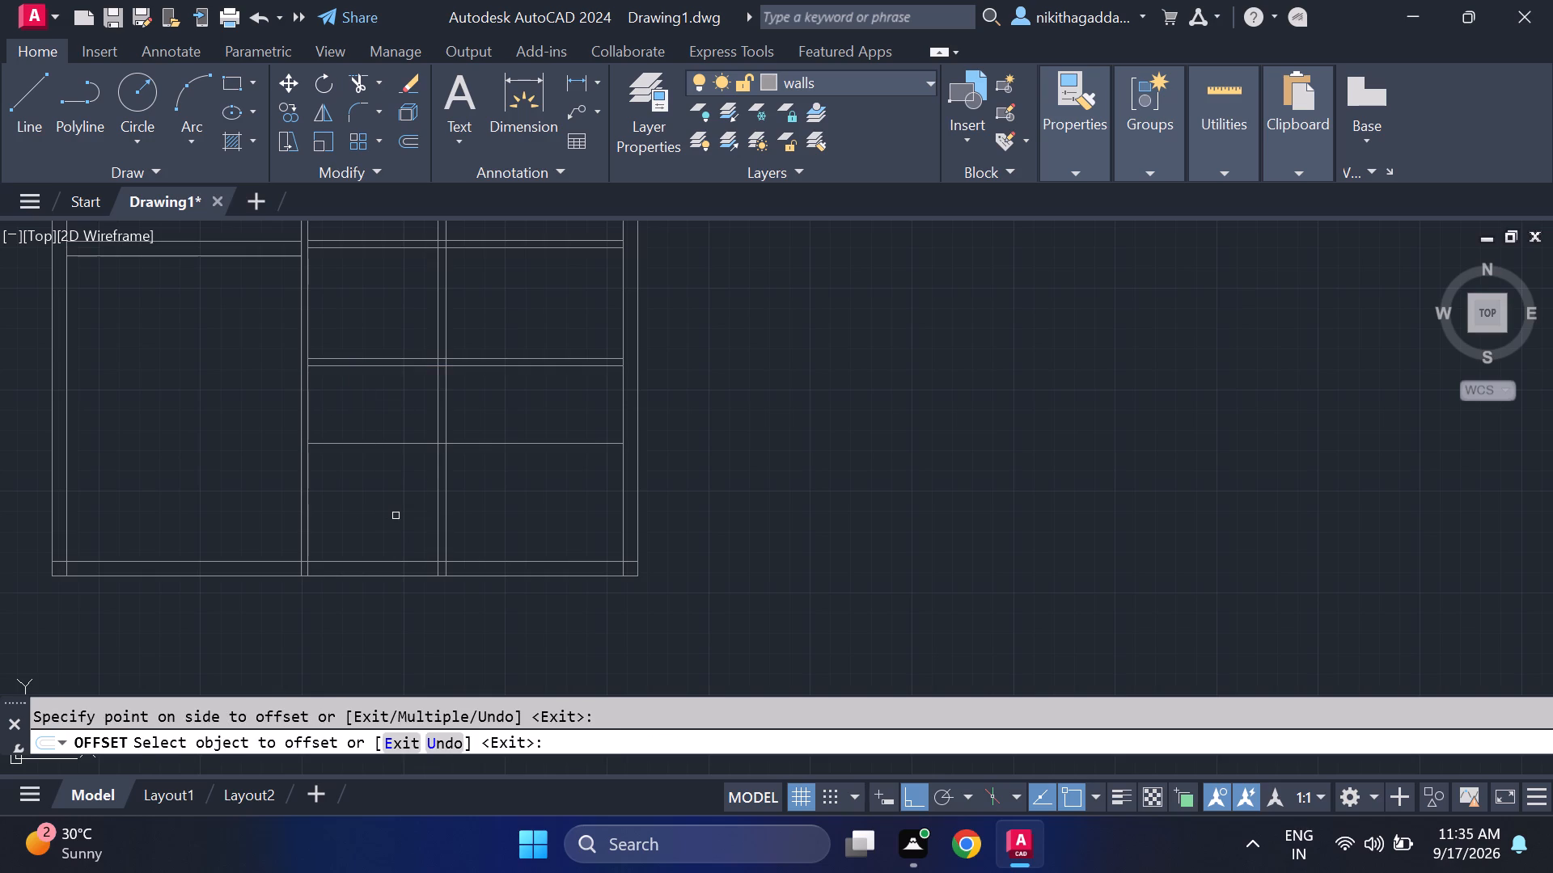
{"action": "key", "text": "Escape"}
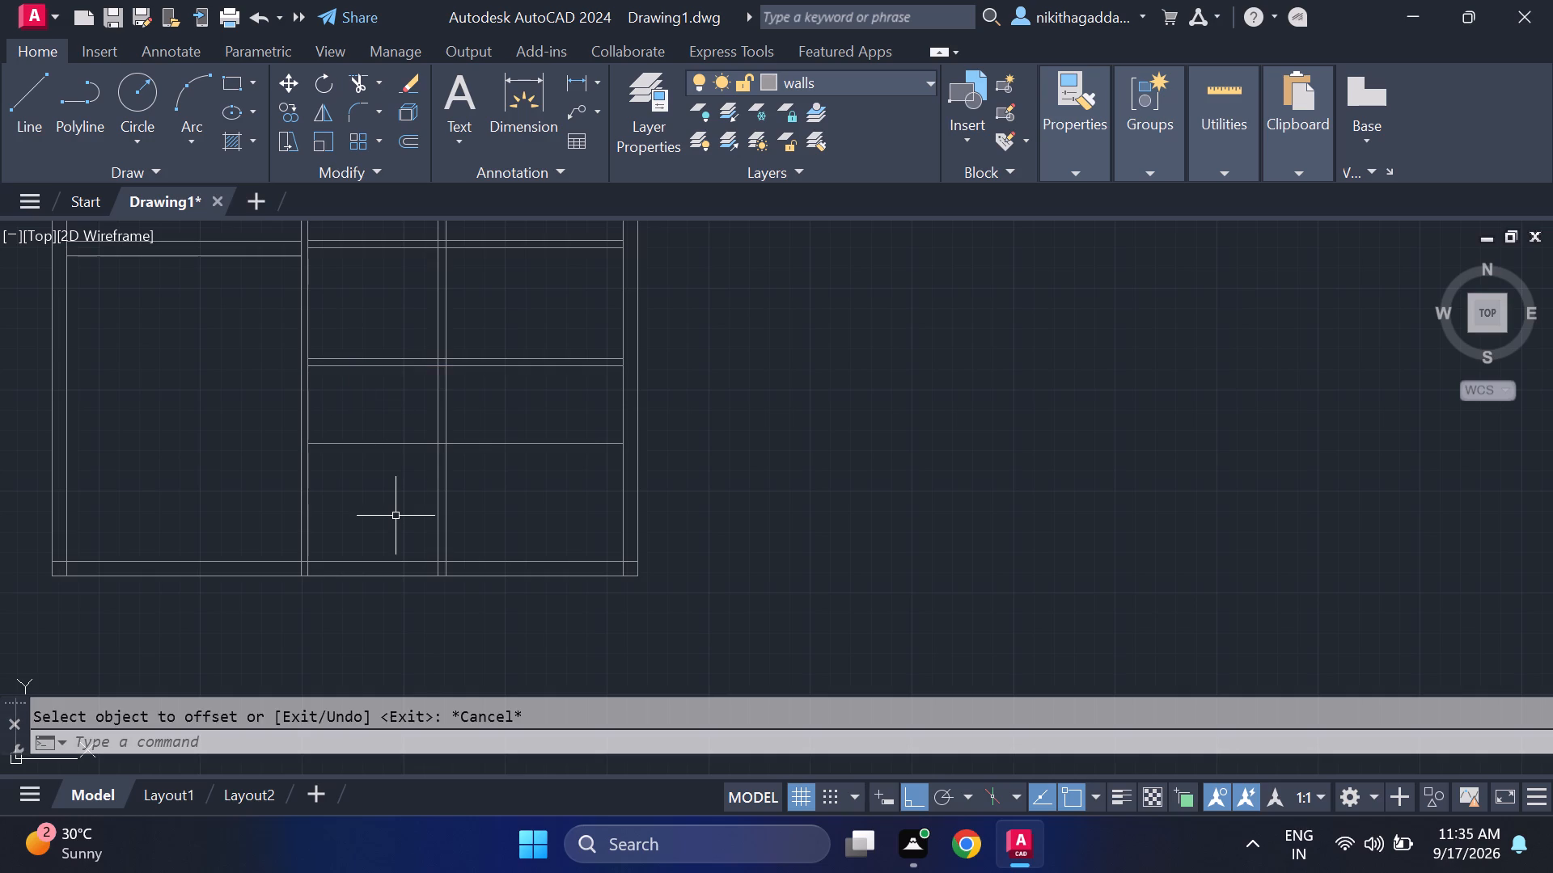
Offset the lowest horizontal line in the lower-right area 9" downward to form a wall.
{"action": "type", "text": "of"}
{"action": "key", "text": "Return"}
{"action": "type", "text": "9\""}
{"action": "key", "text": "Return"}
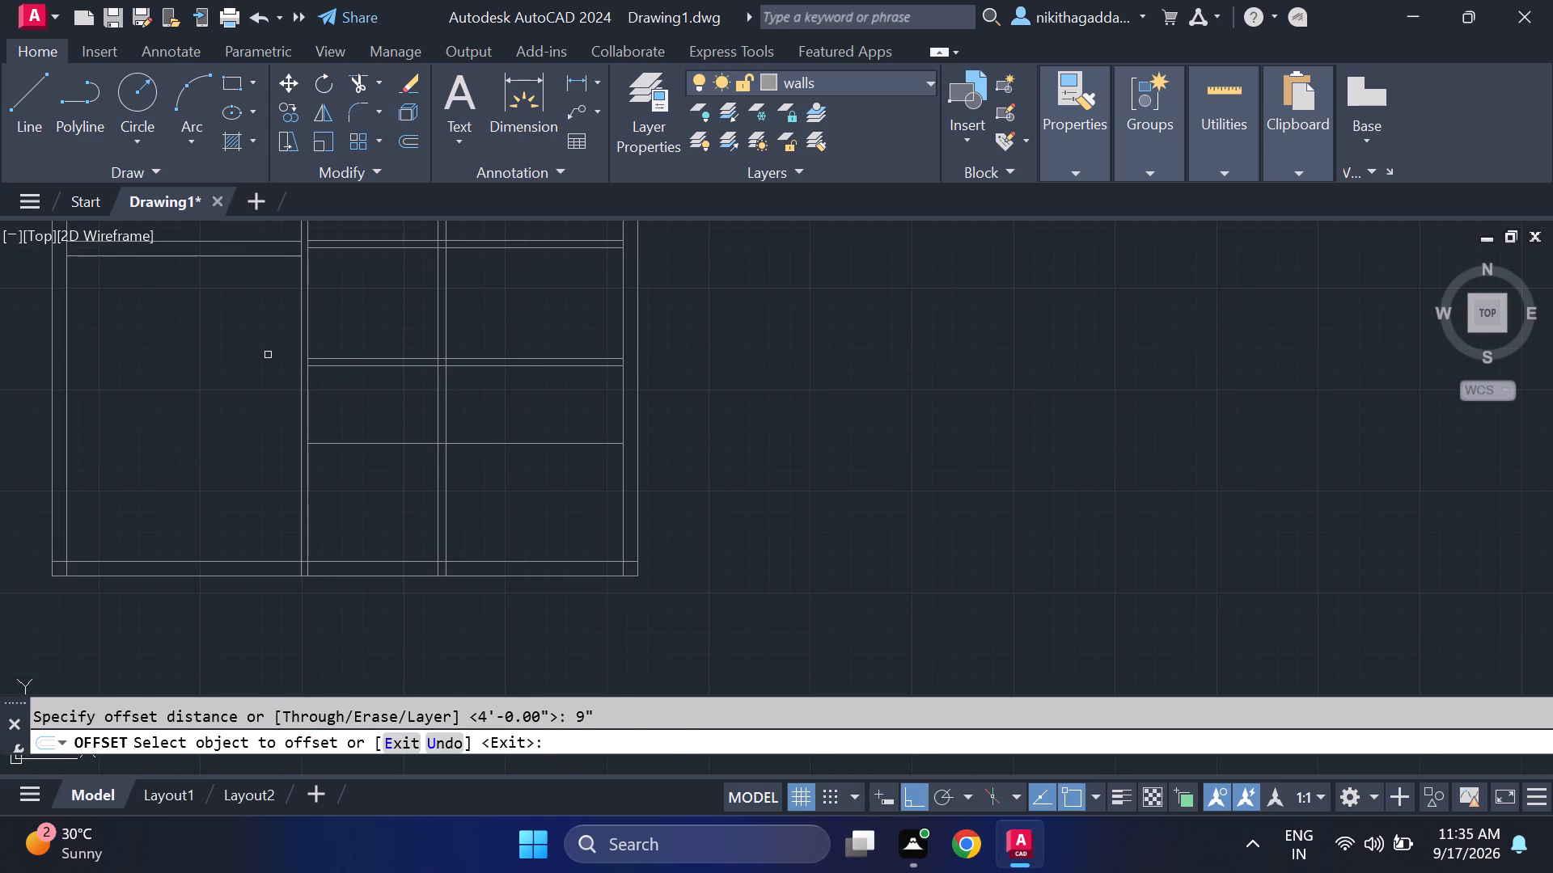
{"action": "left_click", "coordinate": [341, 444]}
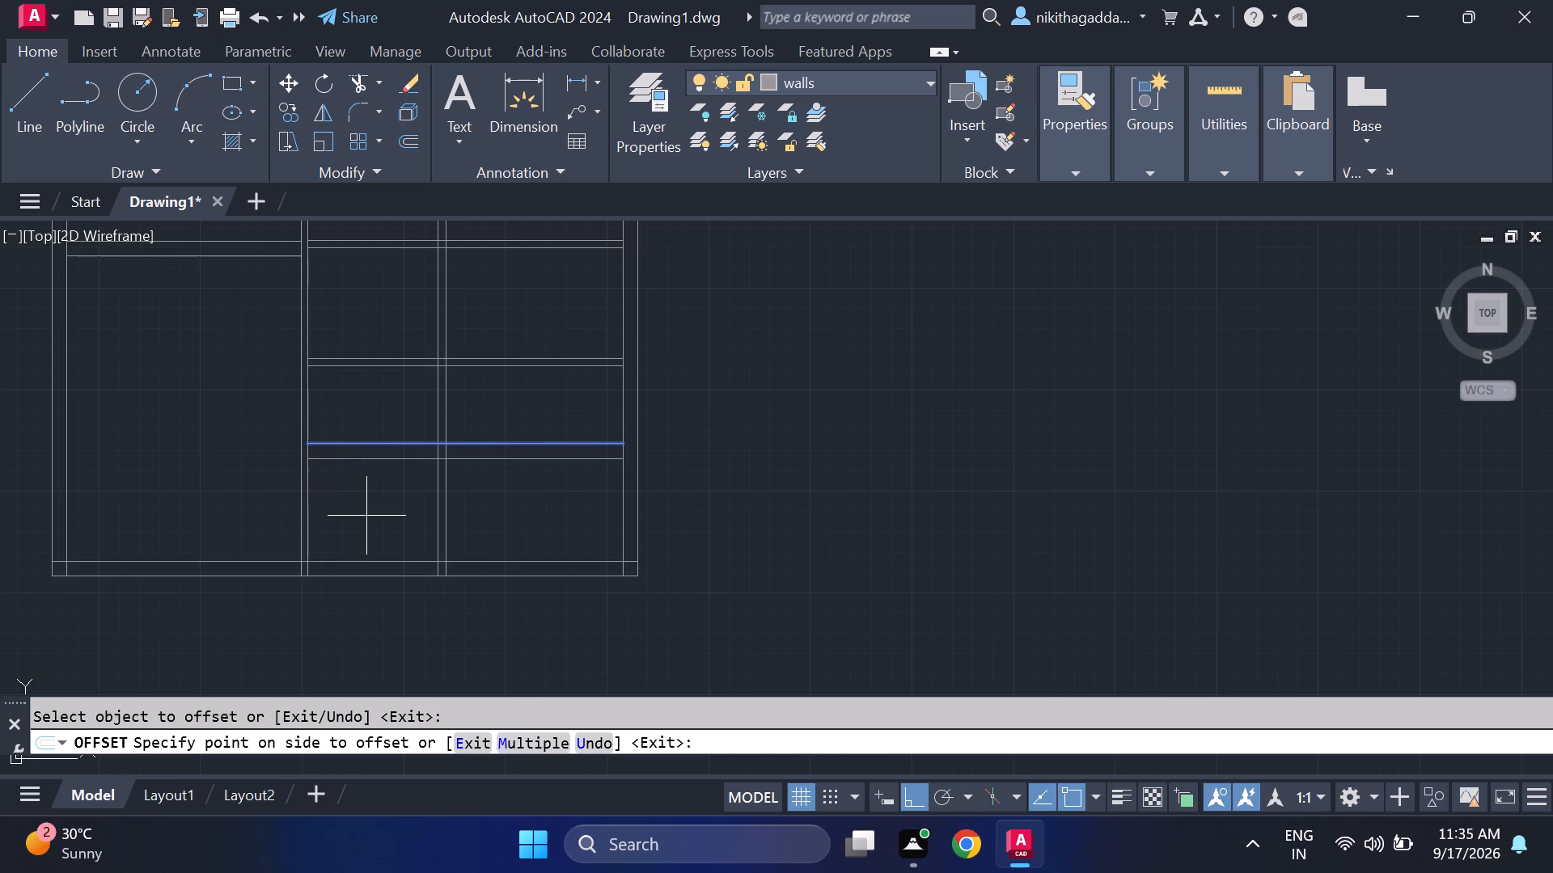
{"action": "left_click", "coordinate": [366, 516]}
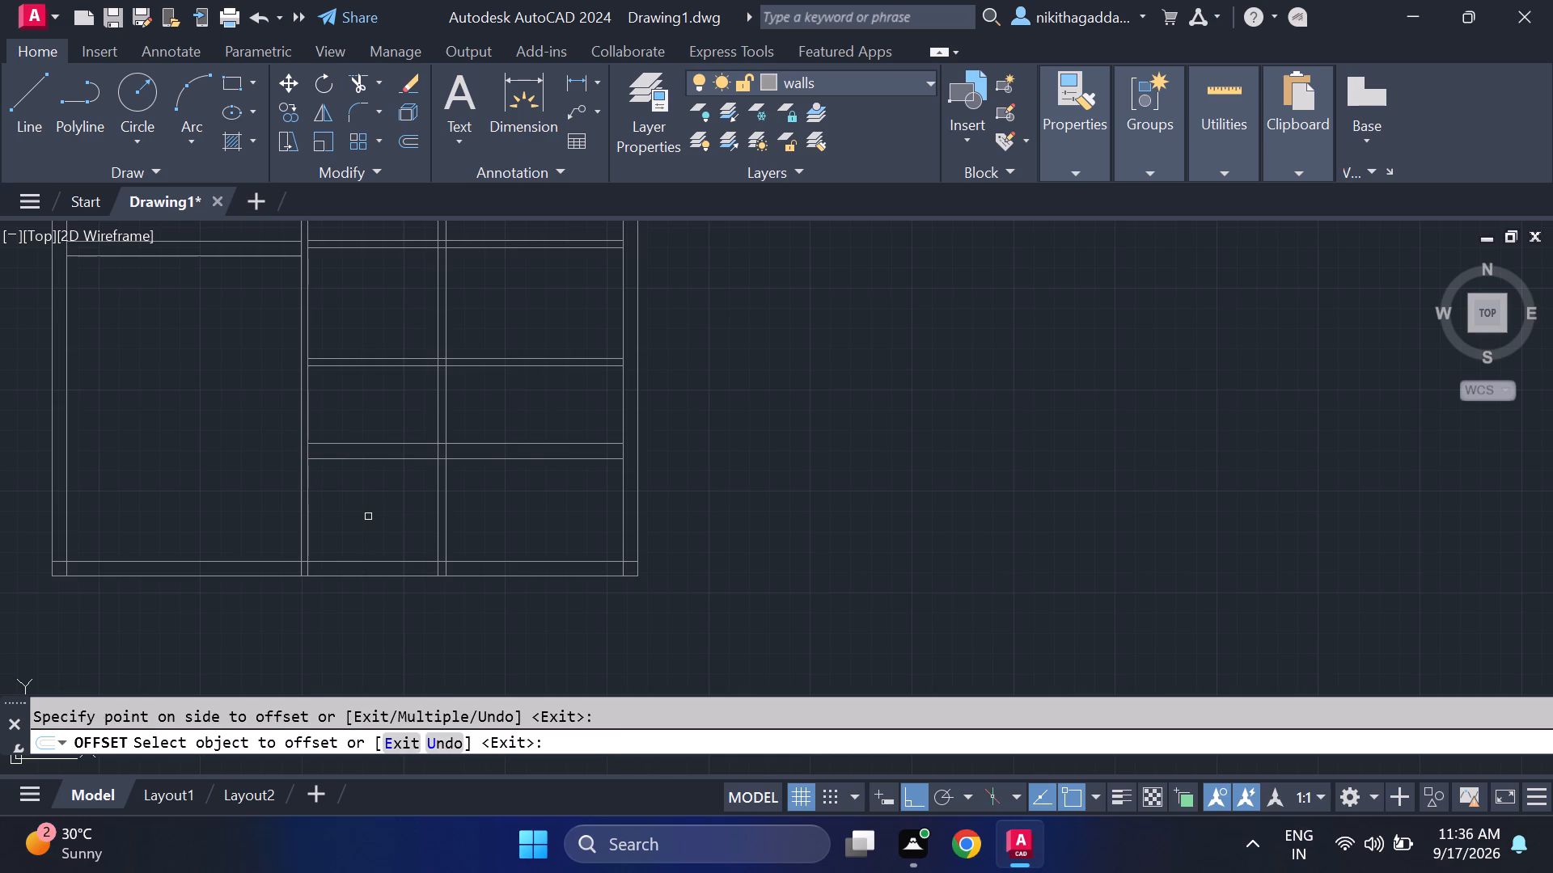
{"action": "key", "text": "Escape"}
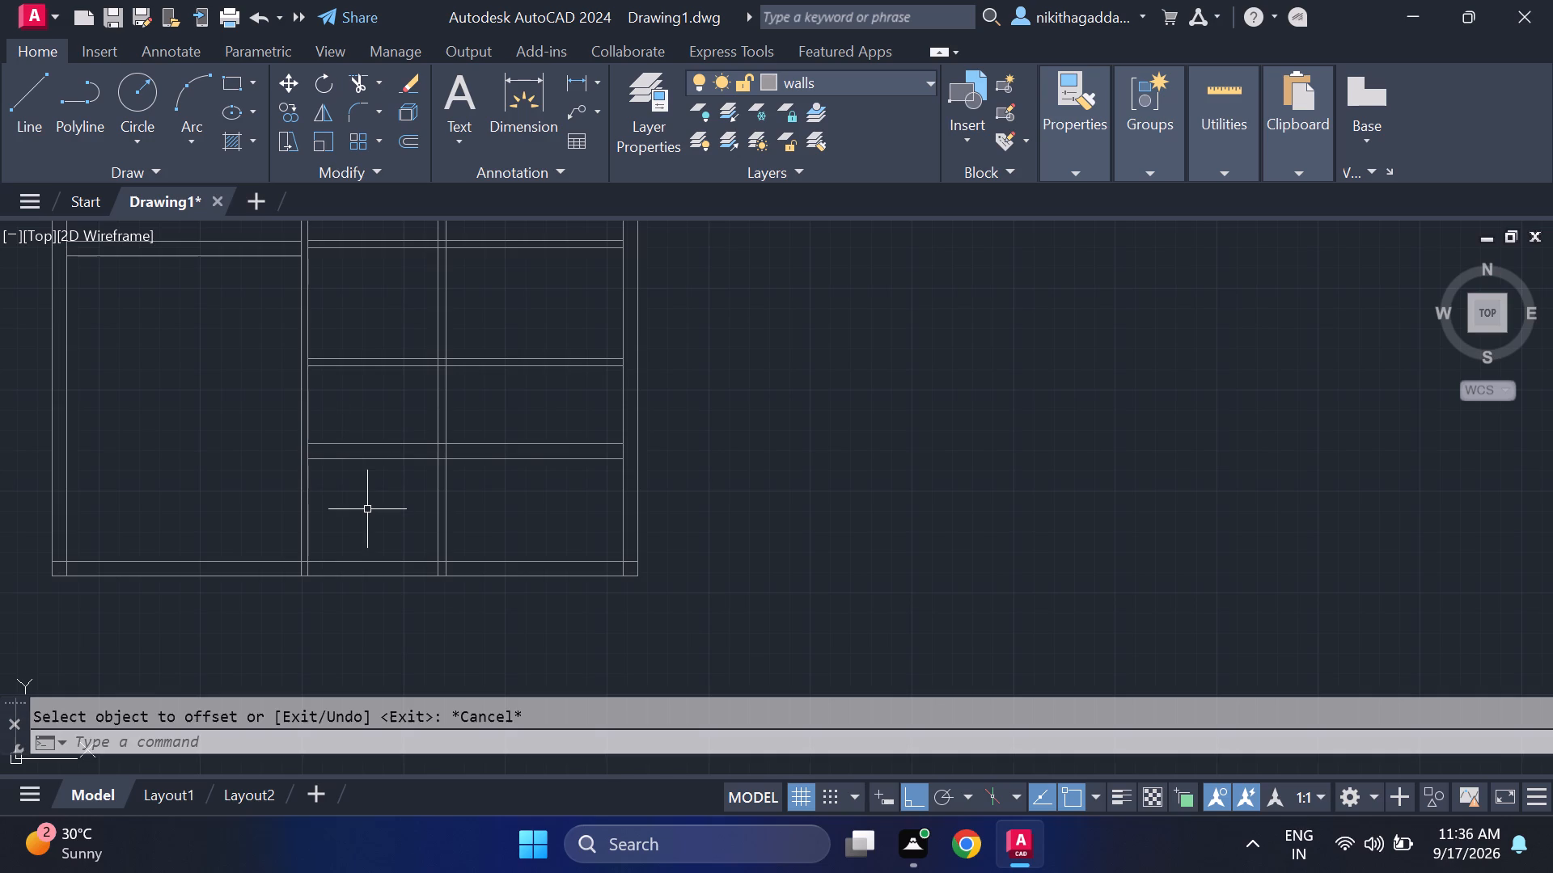
Trim both lines of the second horizontal partition back to the right face of the new vertical partition.
{"action": "type", "text": "tr"}
{"action": "key", "text": "Return"}
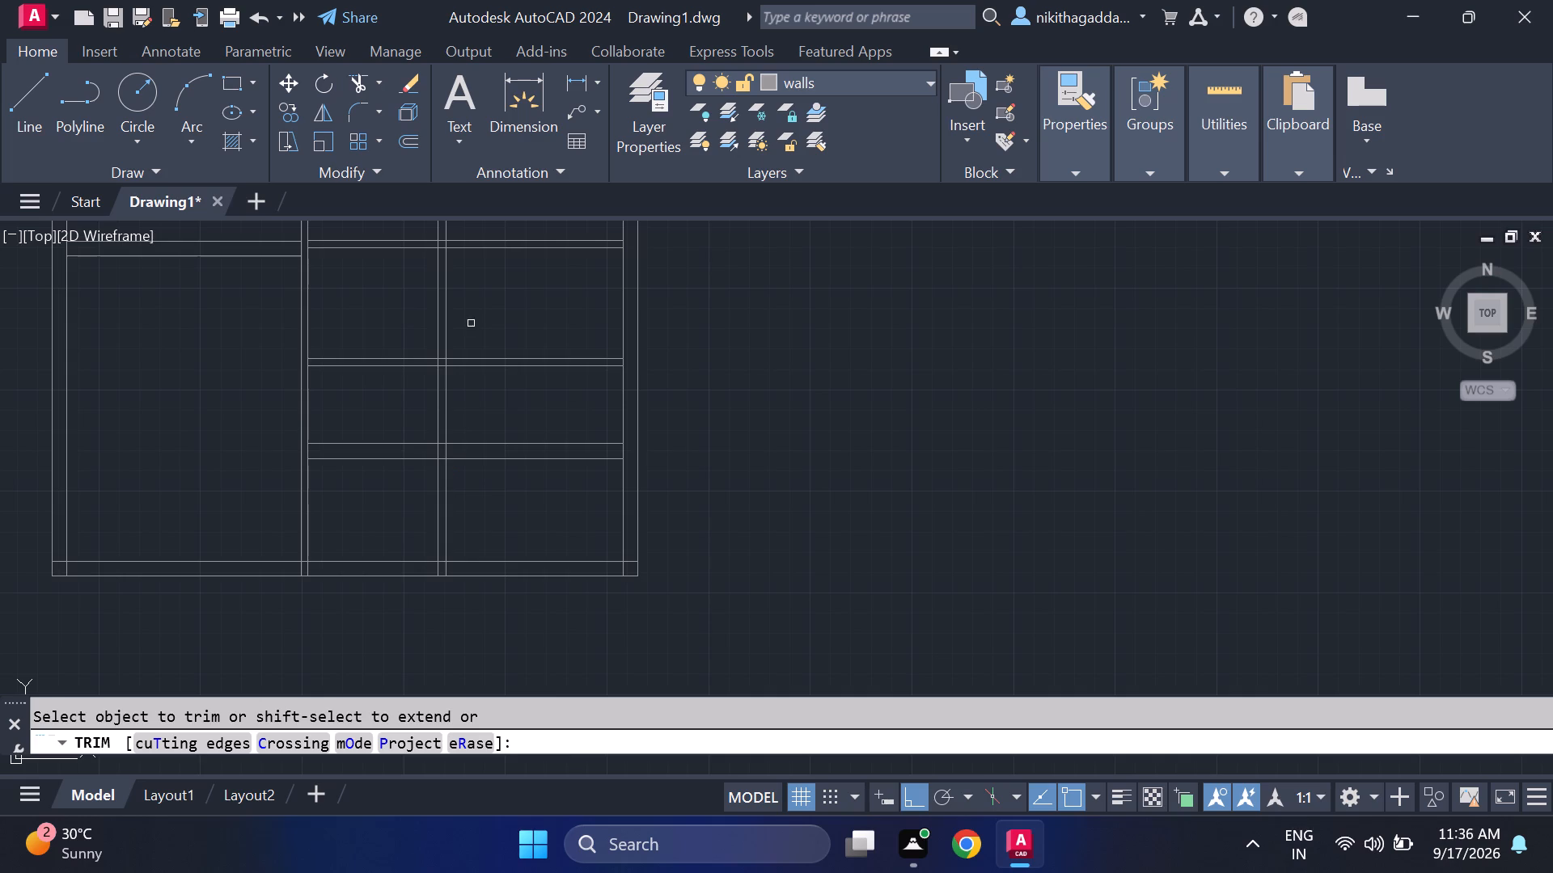
{"action": "middle_click_drag", "start_coordinate": [490, 308], "coordinate": [493, 336]}
{"action": "left_click_drag", "start_coordinate": [522, 339], "coordinate": [528, 393]}
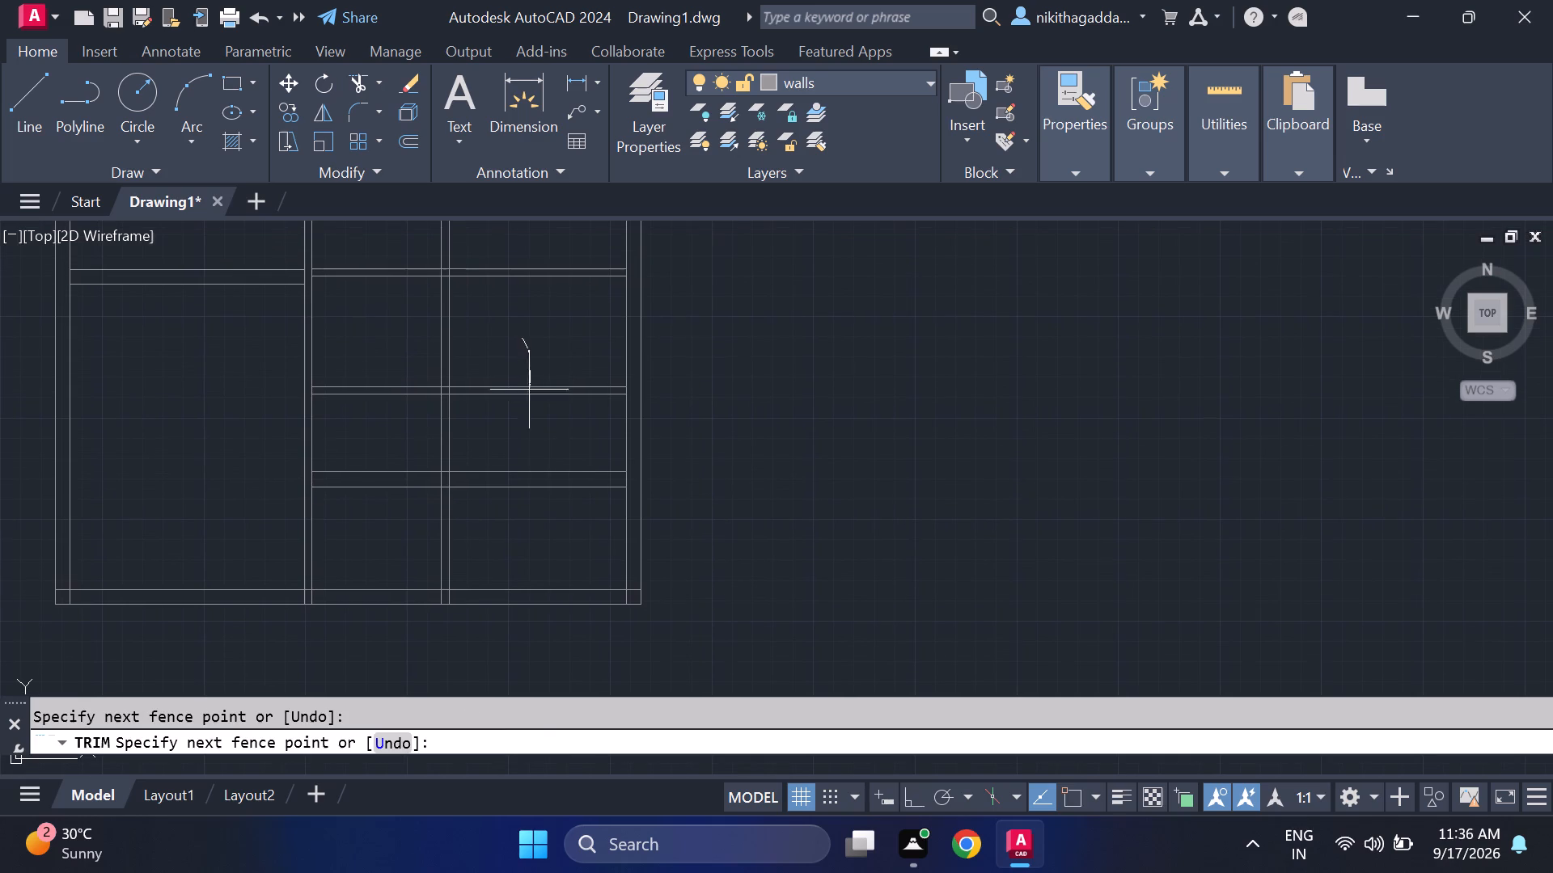
{"action": "left_click_drag", "start_coordinate": [528, 393], "coordinate": [514, 430]}
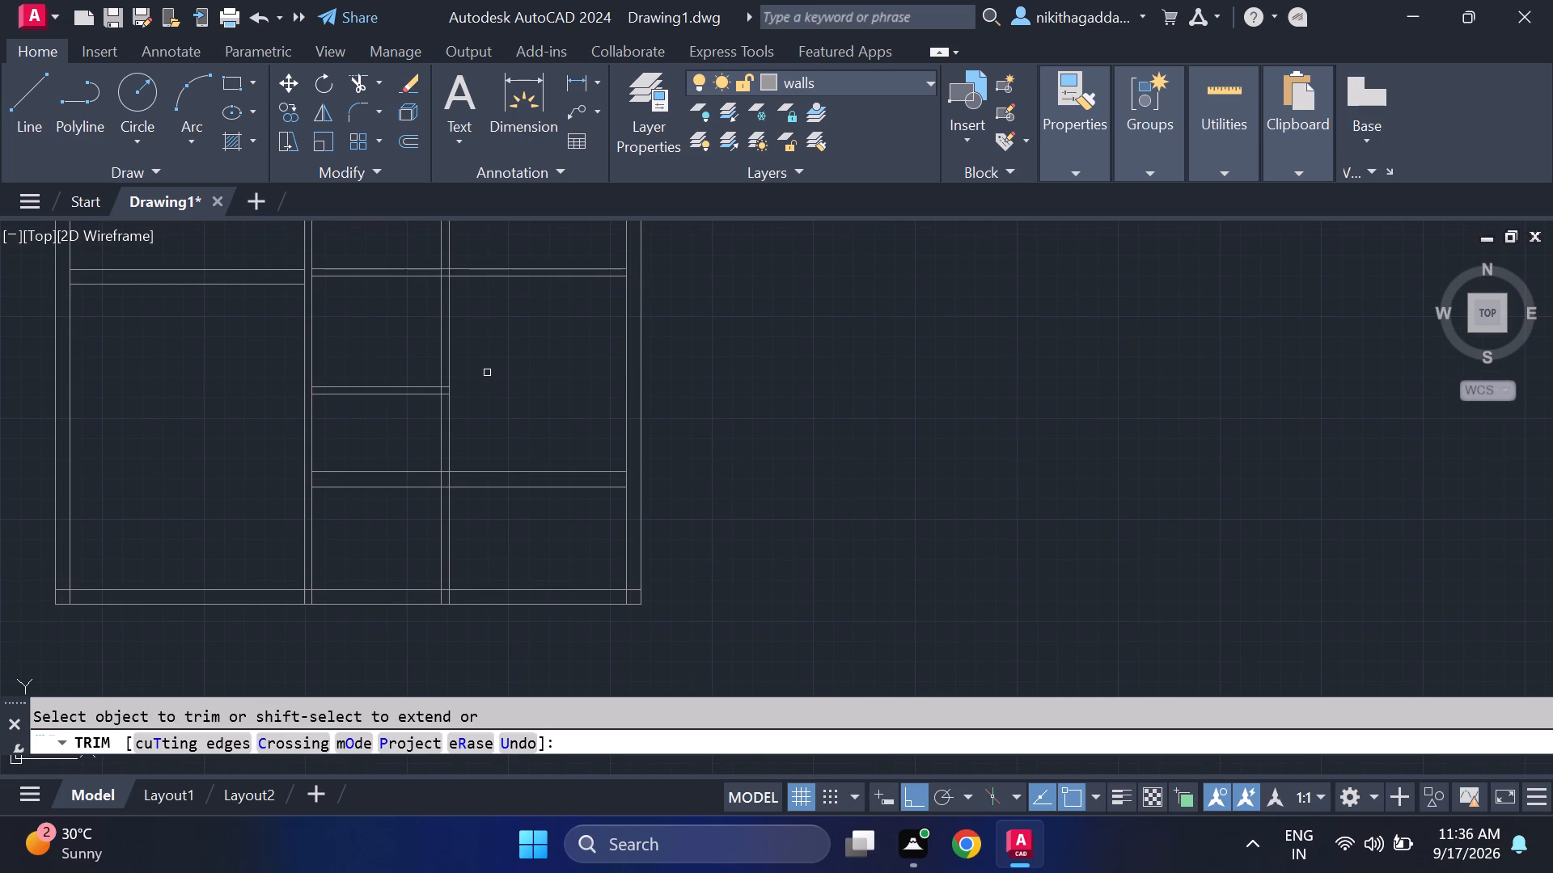
Trim the vertical partition's lines below and within the new 9" wall, and remove the wall's top line segment between them.
{"action": "middle_click_drag", "start_coordinate": [485, 394], "coordinate": [485, 400]}
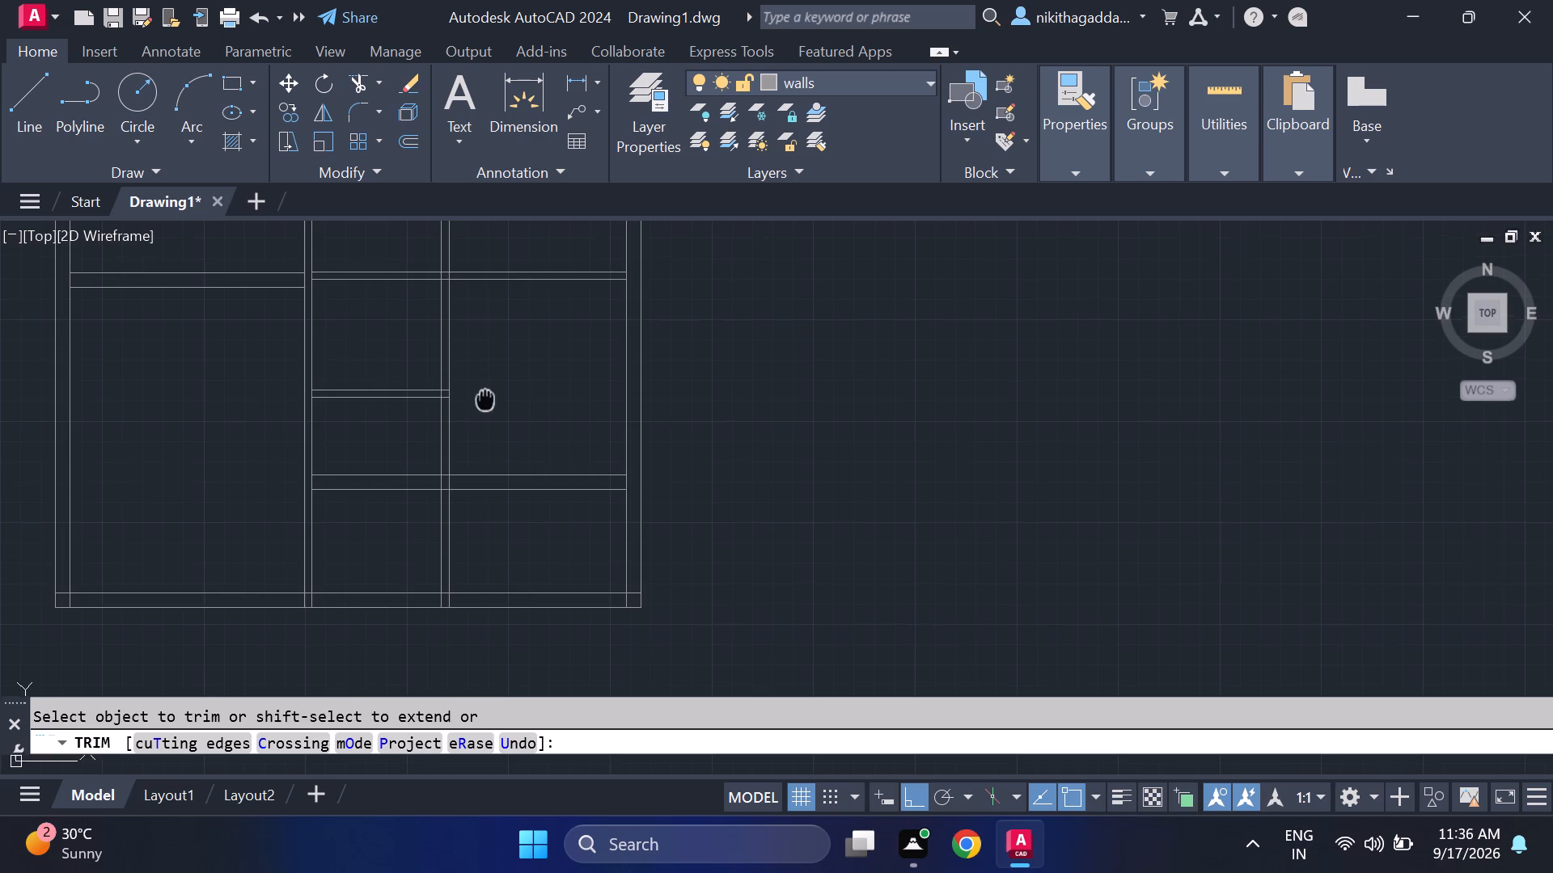
{"action": "middle_click_drag", "start_coordinate": [485, 400], "coordinate": [485, 480]}
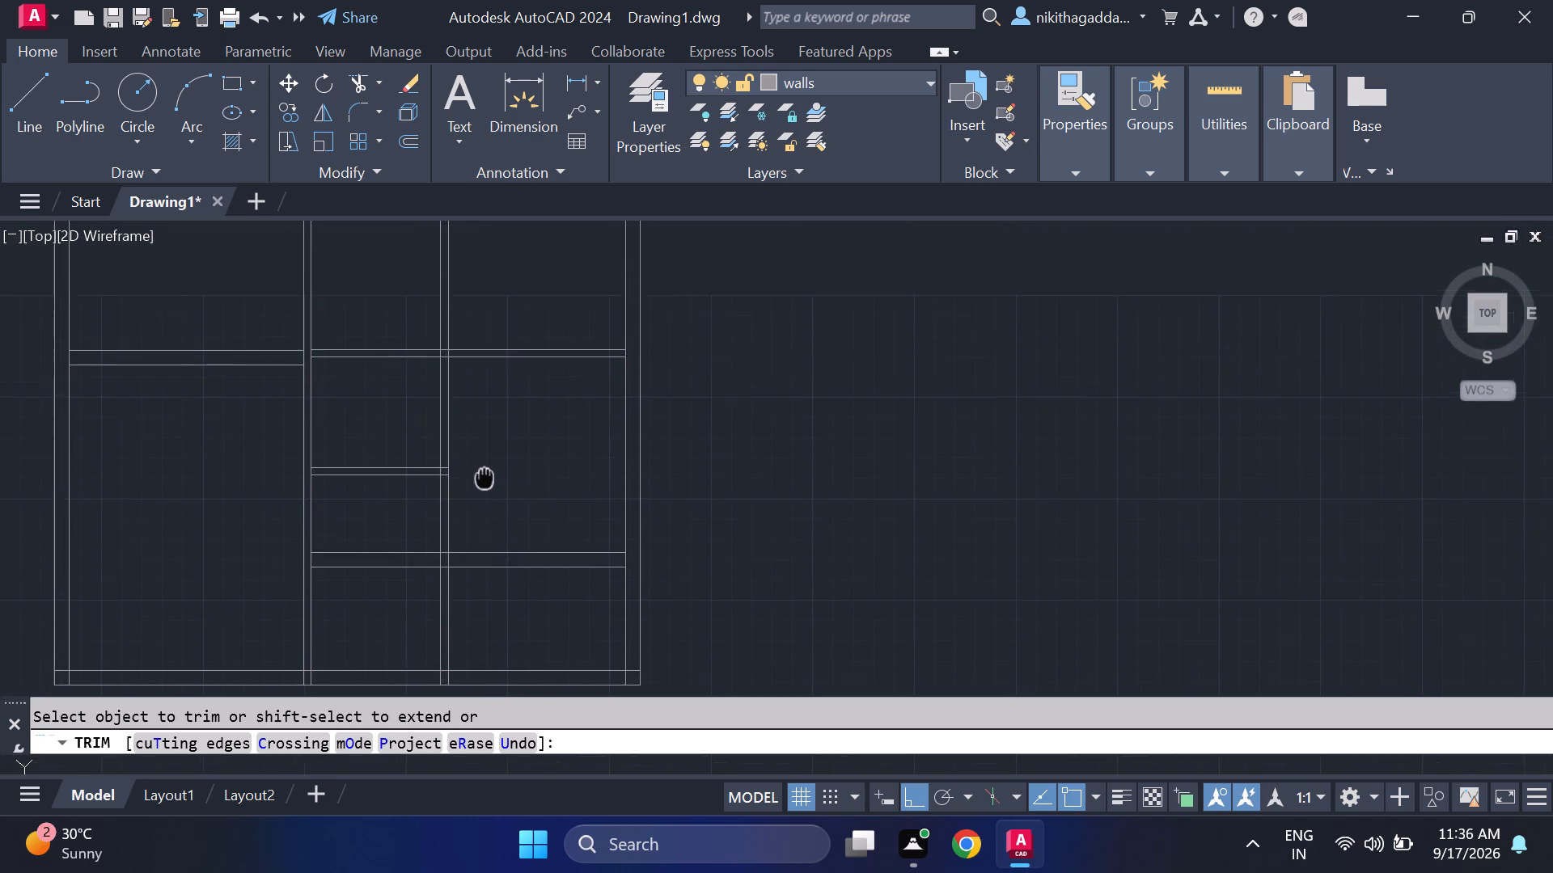
{"action": "middle_click_drag", "start_coordinate": [485, 480], "coordinate": [498, 369]}
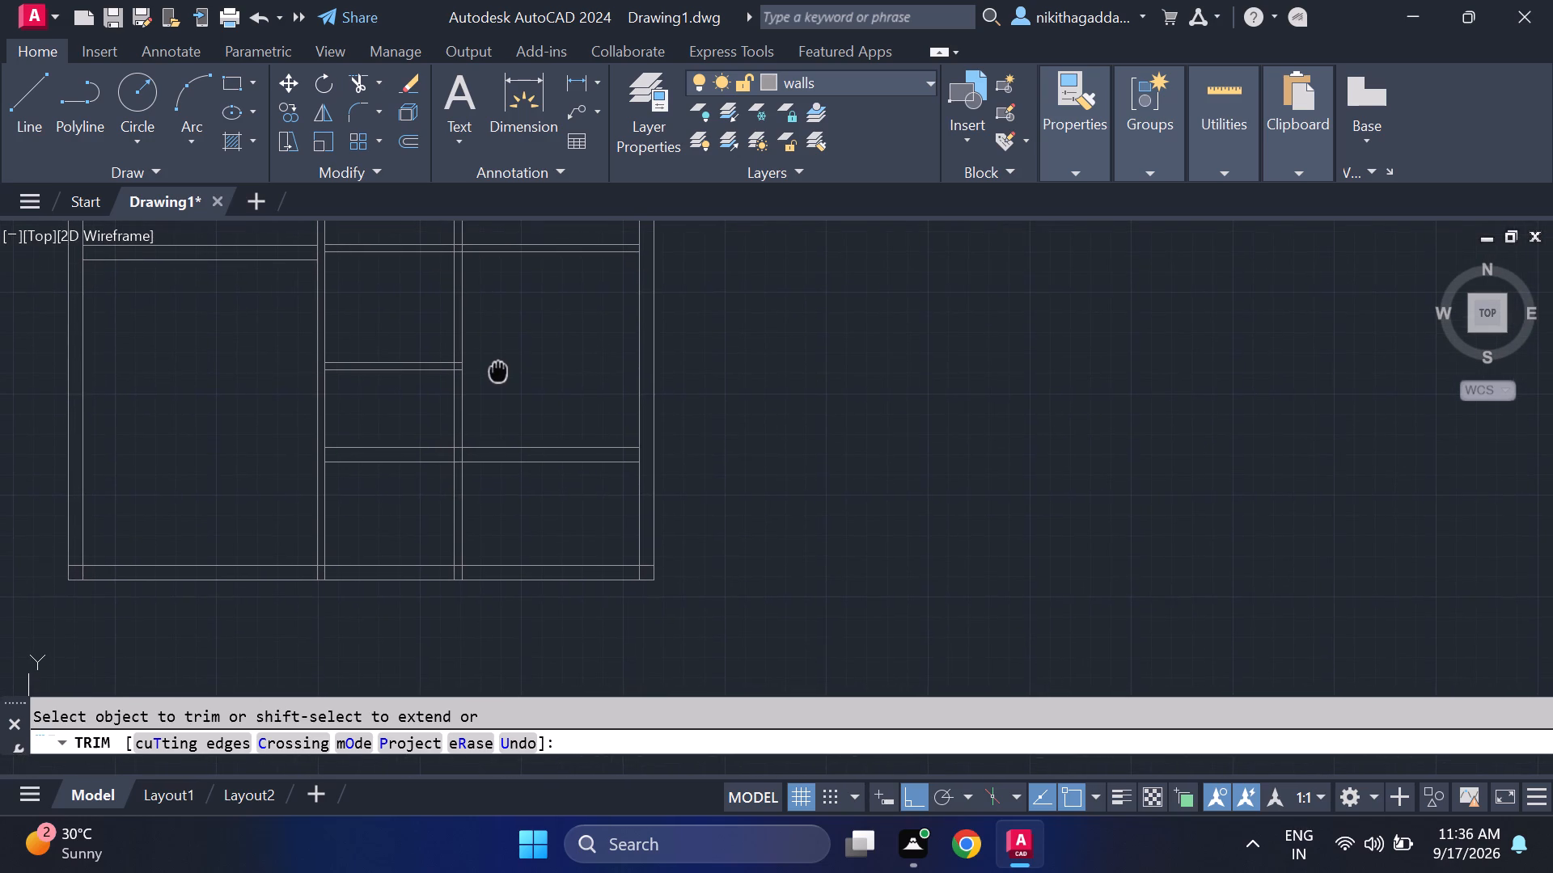
{"action": "middle_click_drag", "start_coordinate": [498, 369], "coordinate": [498, 368]}
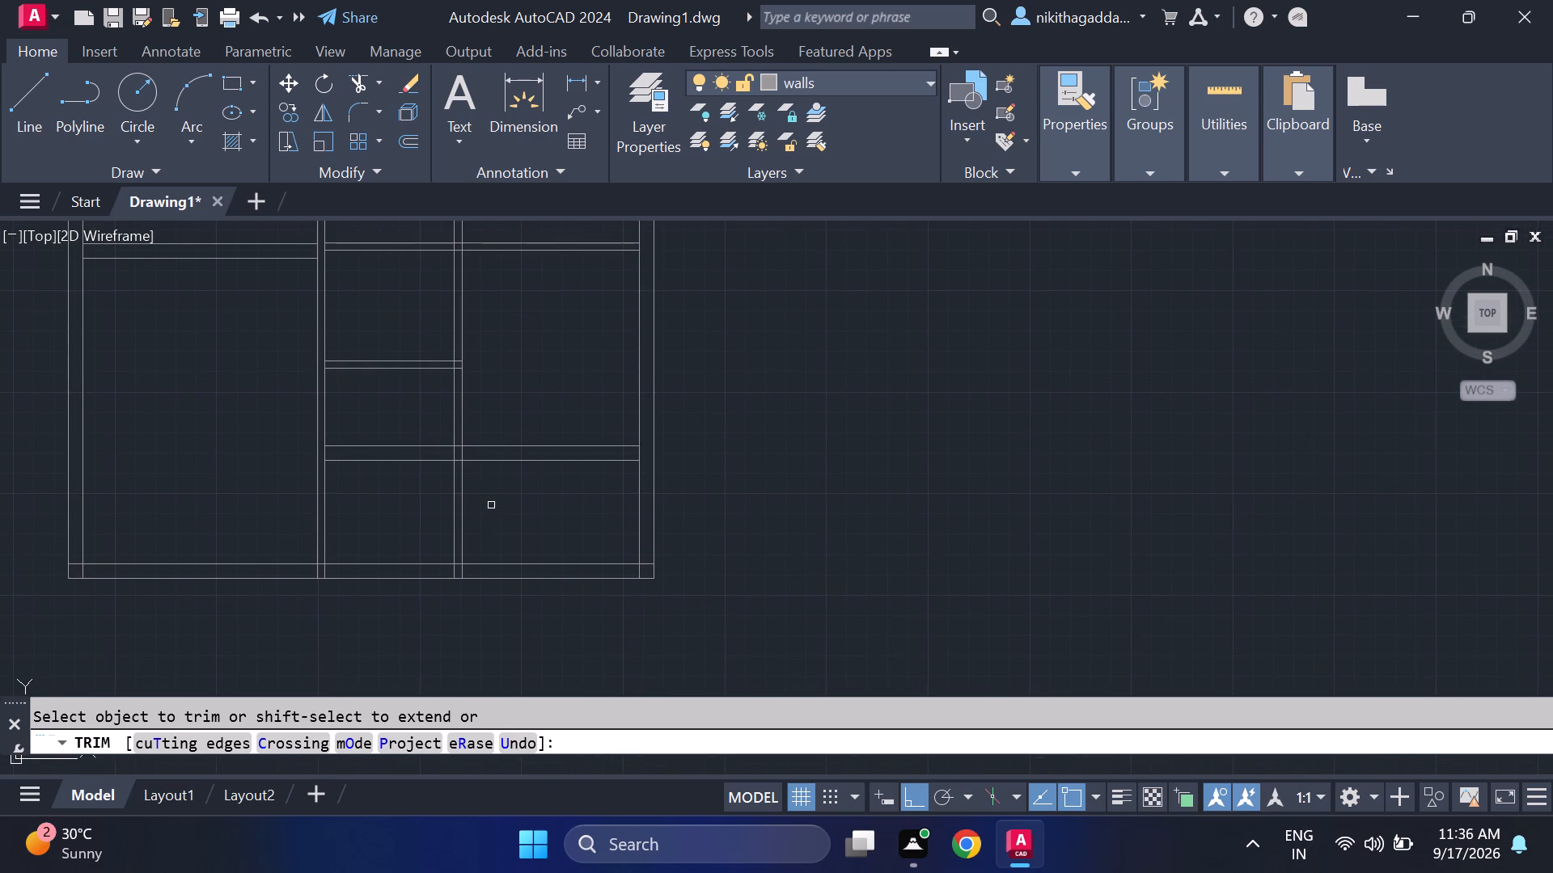
{"action": "left_click_drag", "start_coordinate": [491, 504], "coordinate": [458, 477]}
{"action": "left_click", "coordinate": [451, 487]}
{"action": "scroll", "coordinate": [467, 576], "scroll_direction": "up", "scroll_amount": 3}
{"action": "left_click_drag", "start_coordinate": [464, 558], "coordinate": [362, 561]}
{"action": "scroll", "coordinate": [484, 478], "scroll_direction": "down", "scroll_amount": 3}
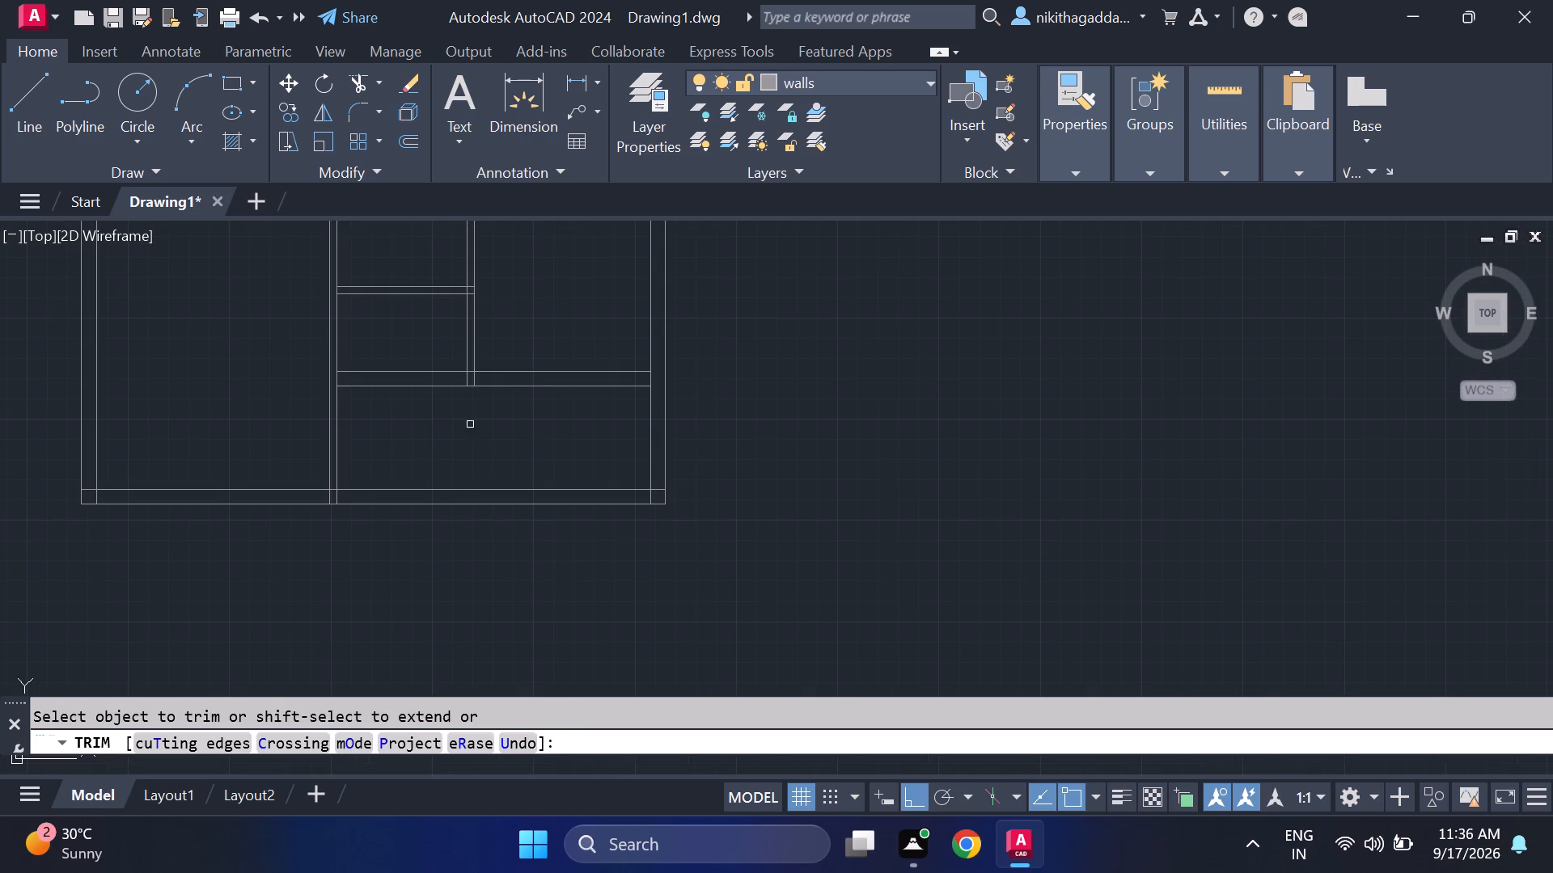
{"action": "scroll", "coordinate": [477, 385], "scroll_direction": "up", "scroll_amount": 3}
{"action": "left_click_drag", "start_coordinate": [474, 369], "coordinate": [413, 367]}
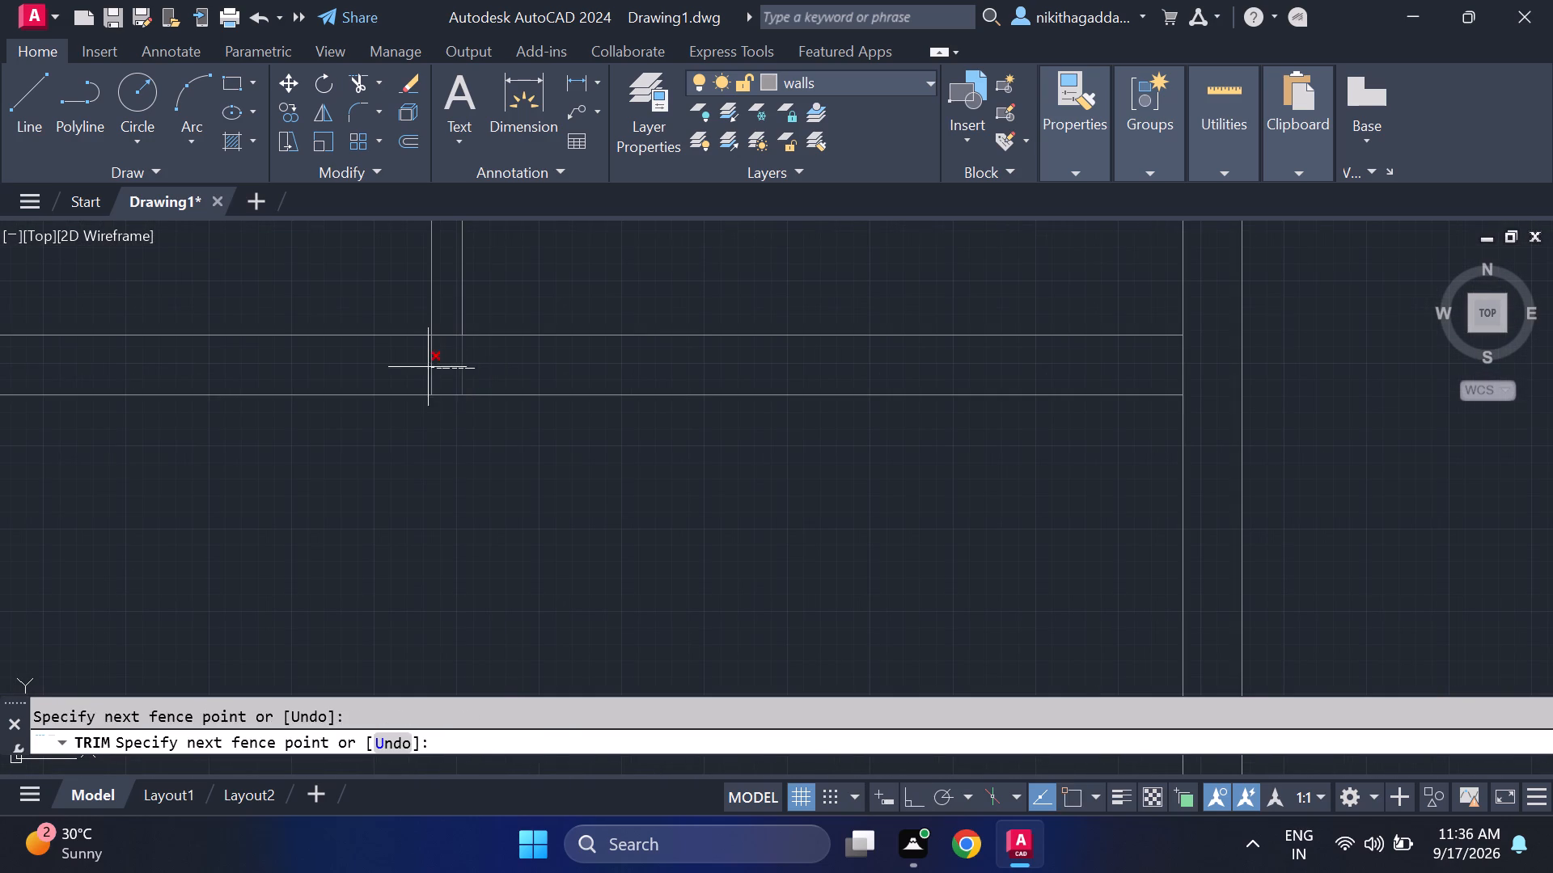
{"action": "left_click_drag", "start_coordinate": [413, 367], "coordinate": [394, 365]}
{"action": "left_click", "coordinate": [446, 335]}
{"action": "scroll", "coordinate": [503, 327], "scroll_direction": "down", "scroll_amount": 3}
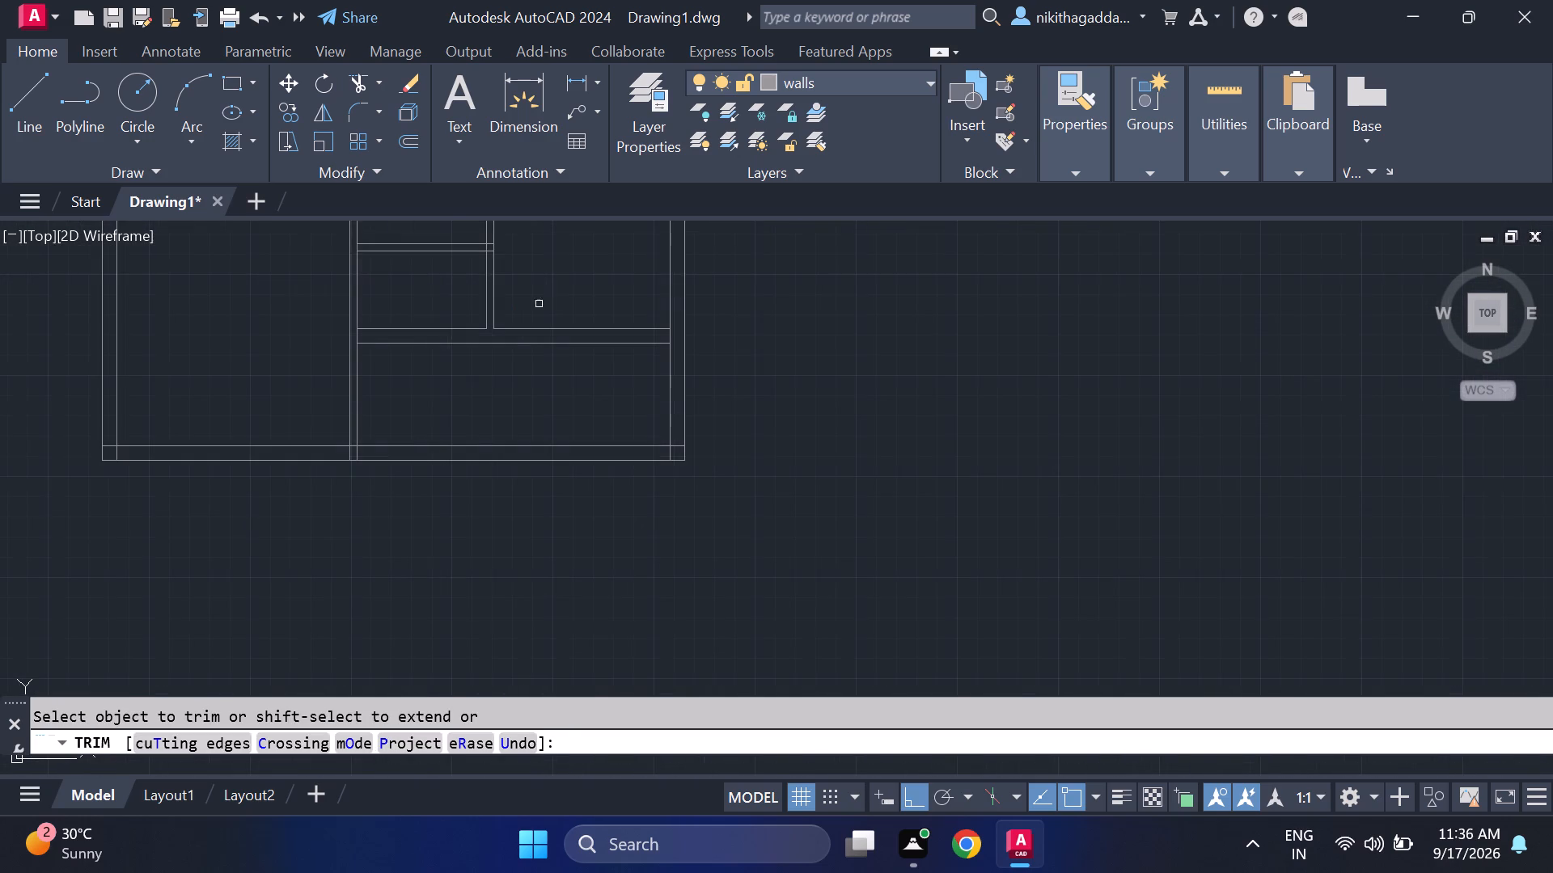
Trim the second horizontal partition's line ends inside the vertical partition back to its left face.
{"action": "middle_click_drag", "start_coordinate": [557, 279], "coordinate": [598, 408]}
{"action": "scroll", "coordinate": [544, 405], "scroll_direction": "up", "scroll_amount": 5}
{"action": "left_click_drag", "start_coordinate": [495, 263], "coordinate": [489, 315]}
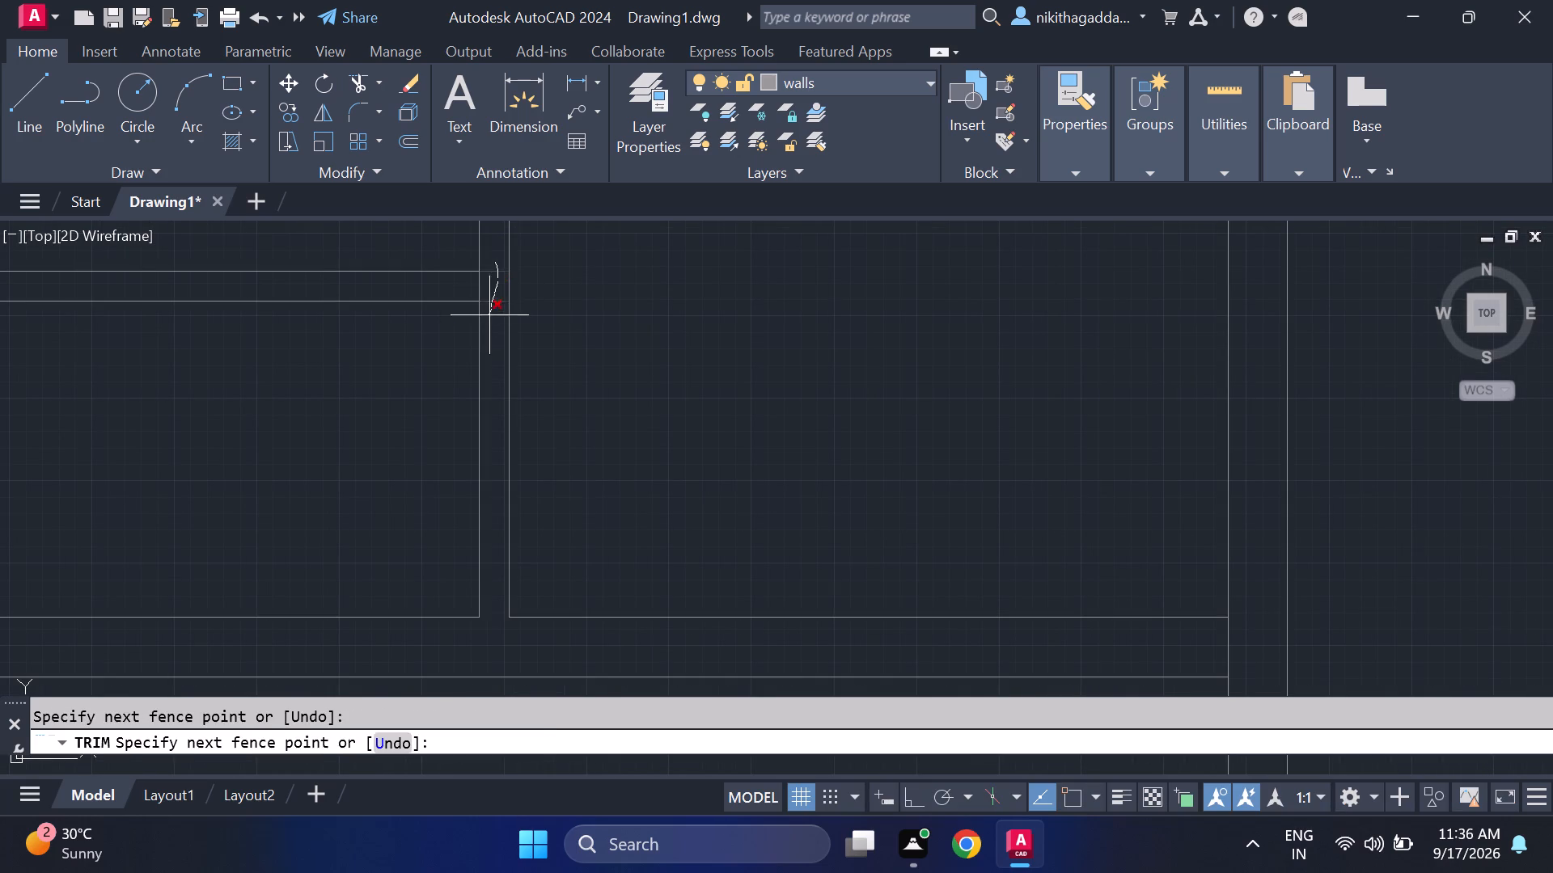
{"action": "scroll", "coordinate": [506, 313], "scroll_direction": "down", "scroll_amount": 4}
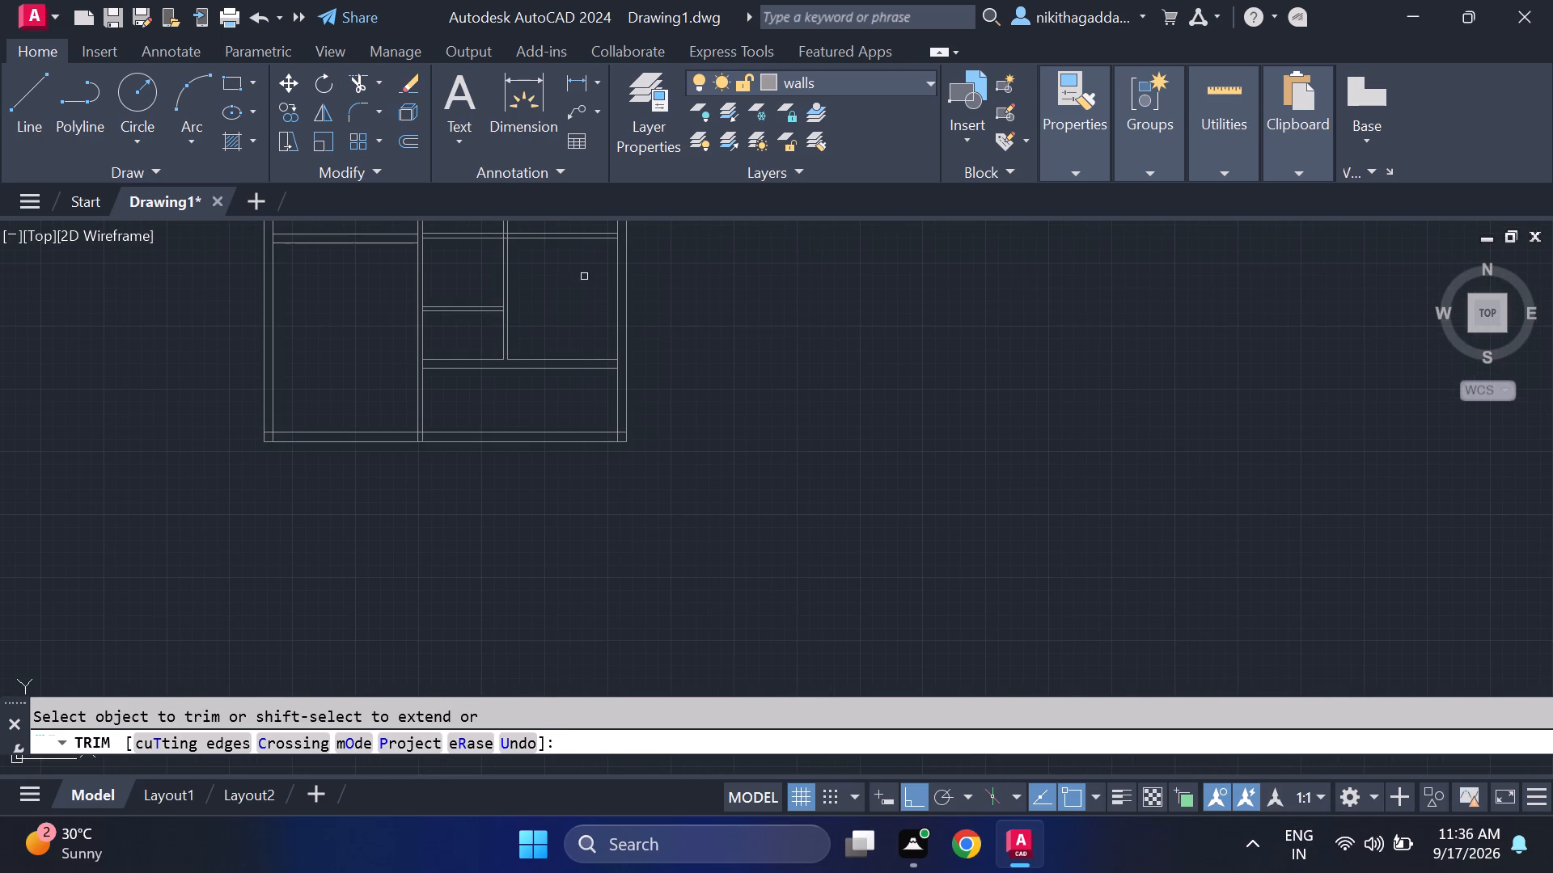
Trim both lines of the vertical partition that project above the upper horizontal partition in the lower-right area.
{"action": "middle_click_drag", "start_coordinate": [597, 272], "coordinate": [624, 391]}
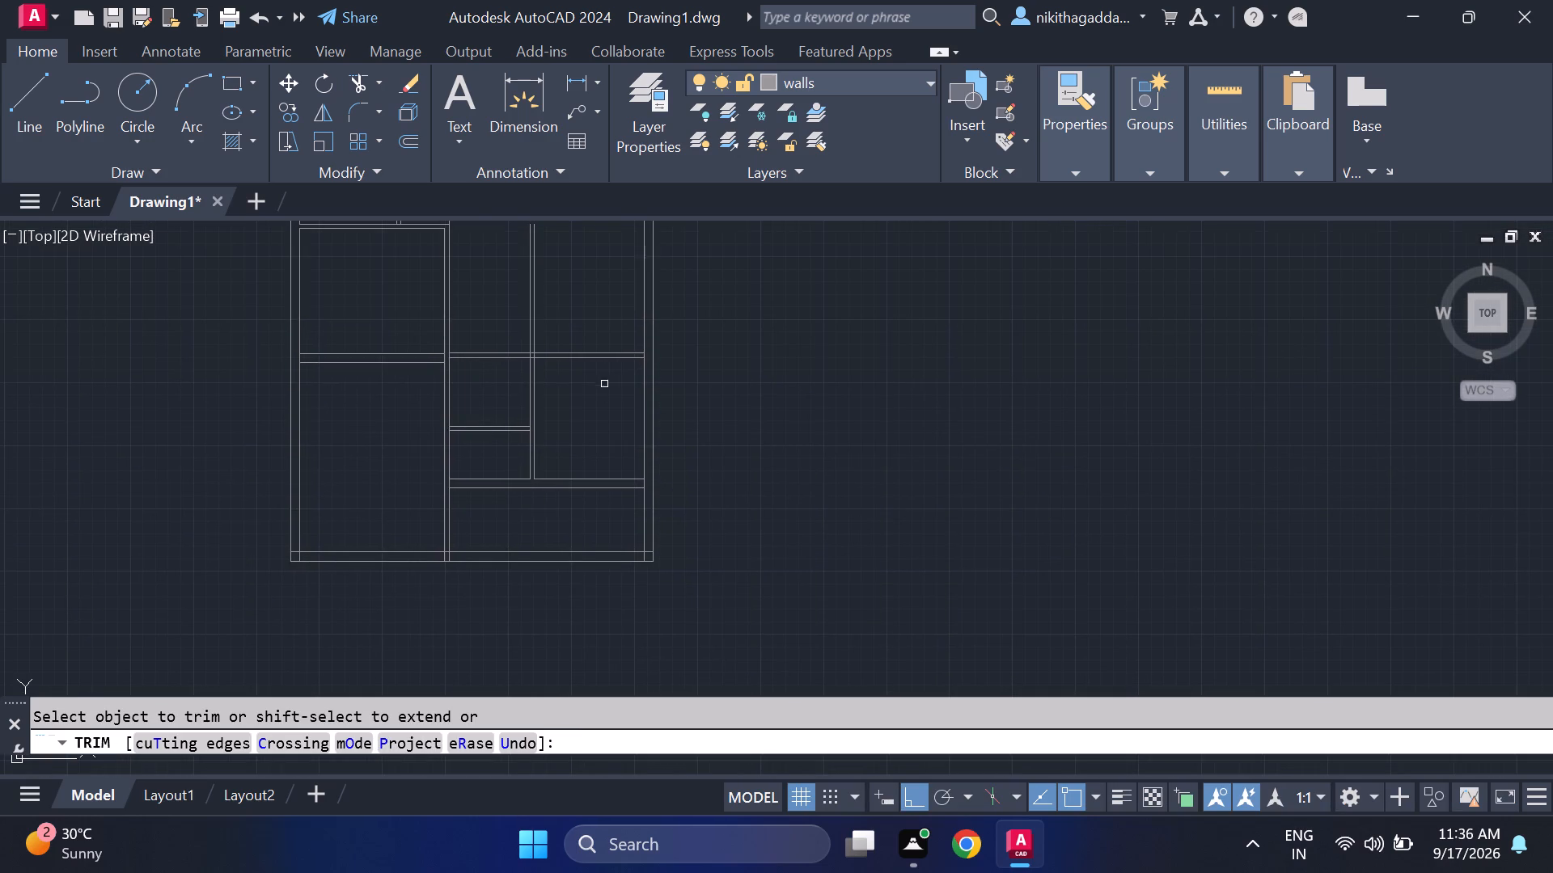
{"action": "middle_click_drag", "start_coordinate": [551, 310], "coordinate": [586, 422]}
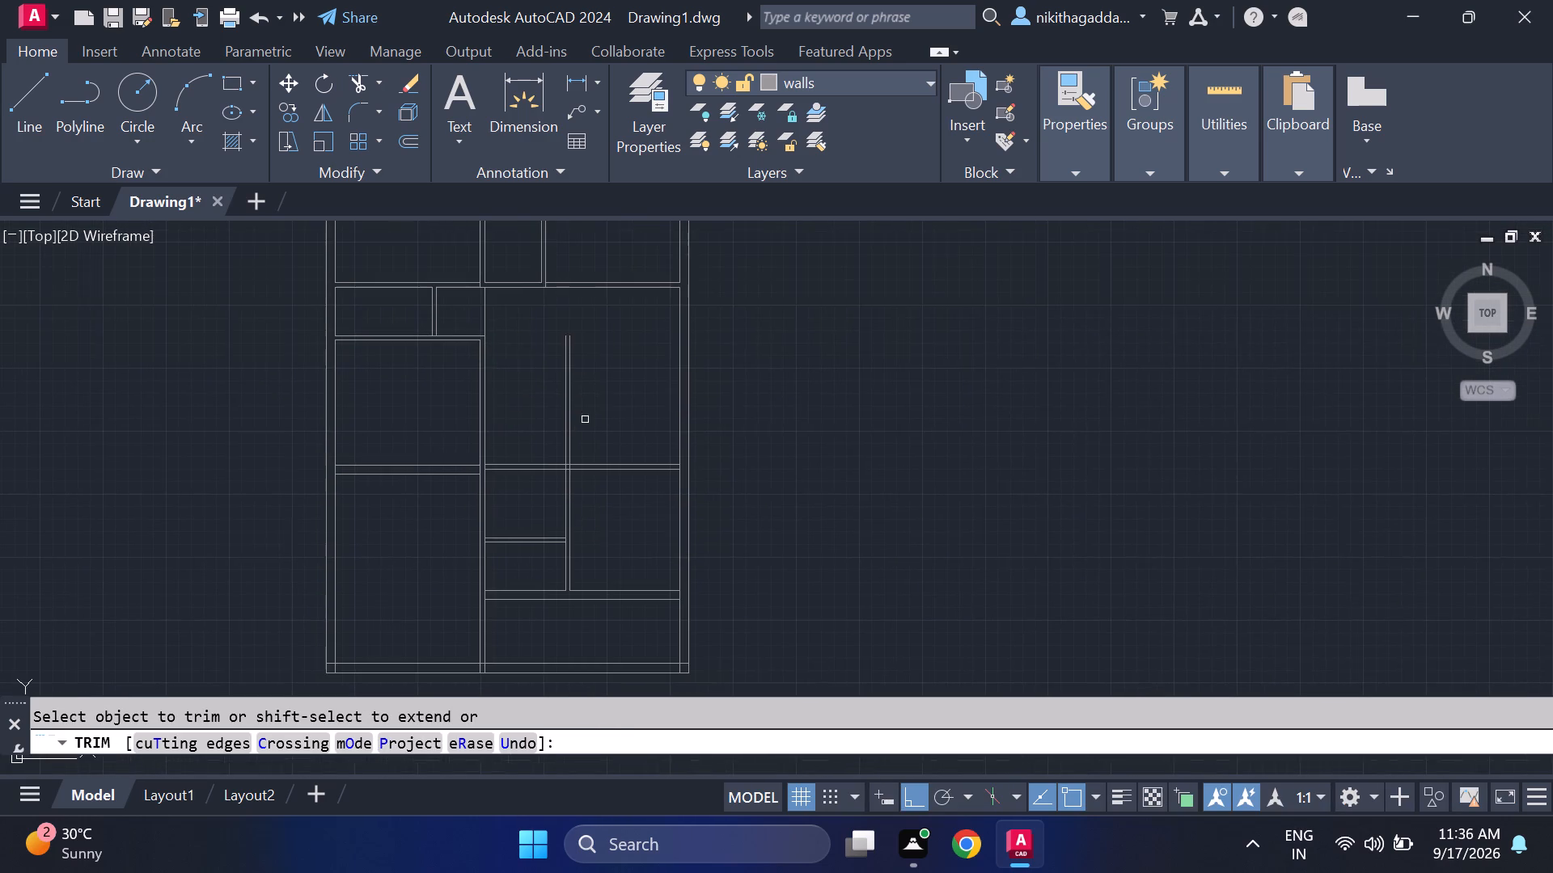
{"action": "left_click_drag", "start_coordinate": [584, 388], "coordinate": [543, 418]}
Trim the upper horizontal partition's lower line inside the vertical partition and along the stretch between it and the central wall.
{"action": "scroll", "coordinate": [573, 485], "scroll_direction": "up", "scroll_amount": 3}
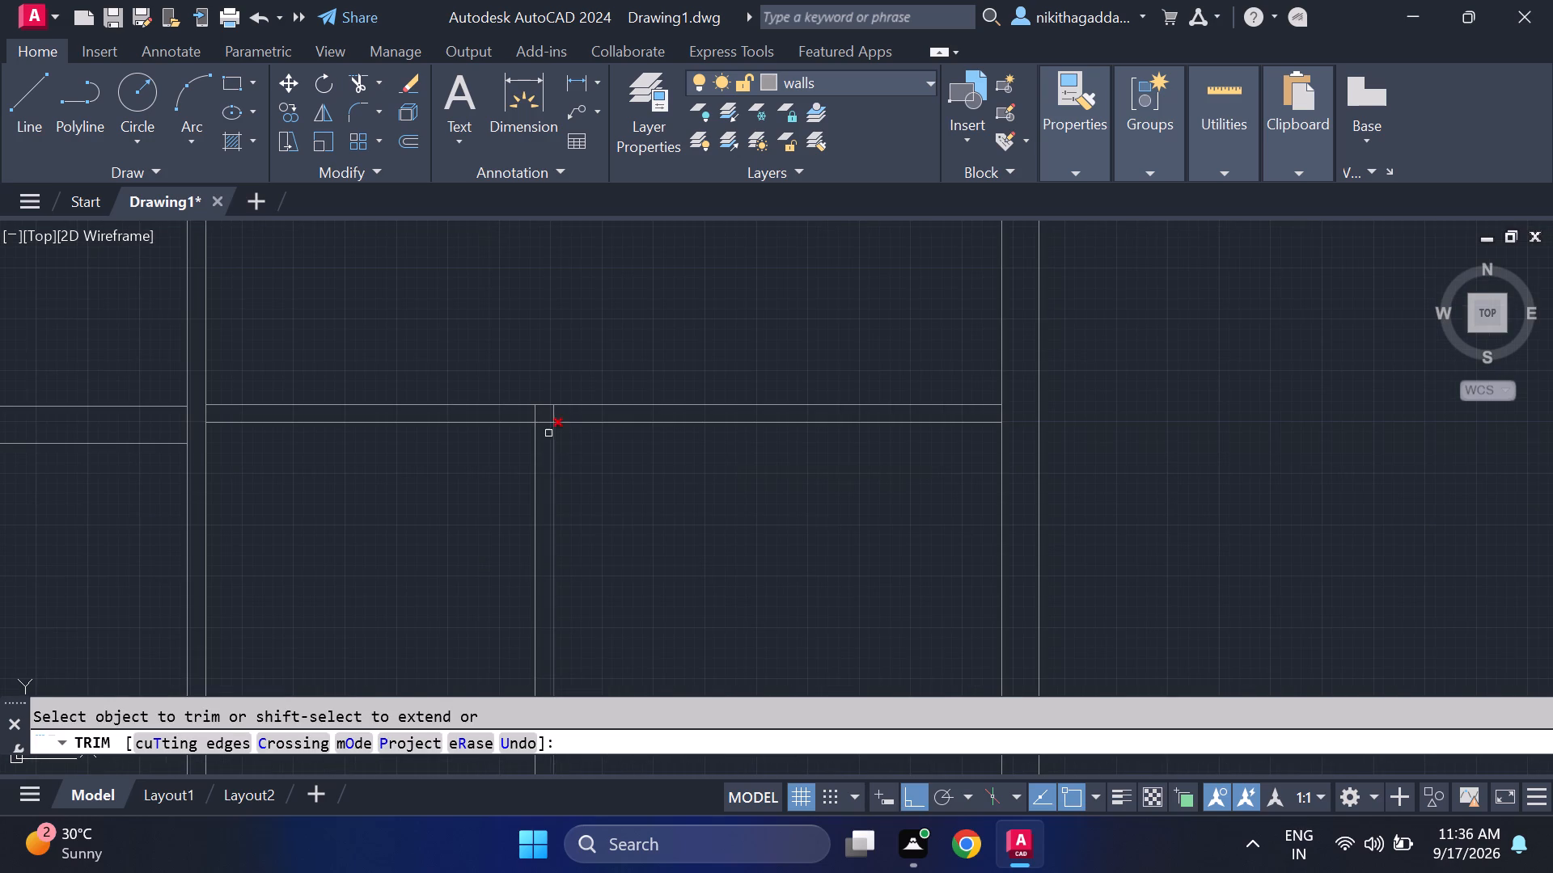
{"action": "scroll", "coordinate": [547, 431], "scroll_direction": "up", "scroll_amount": 2}
{"action": "scroll", "coordinate": [544, 427], "scroll_direction": "down", "scroll_amount": 4}
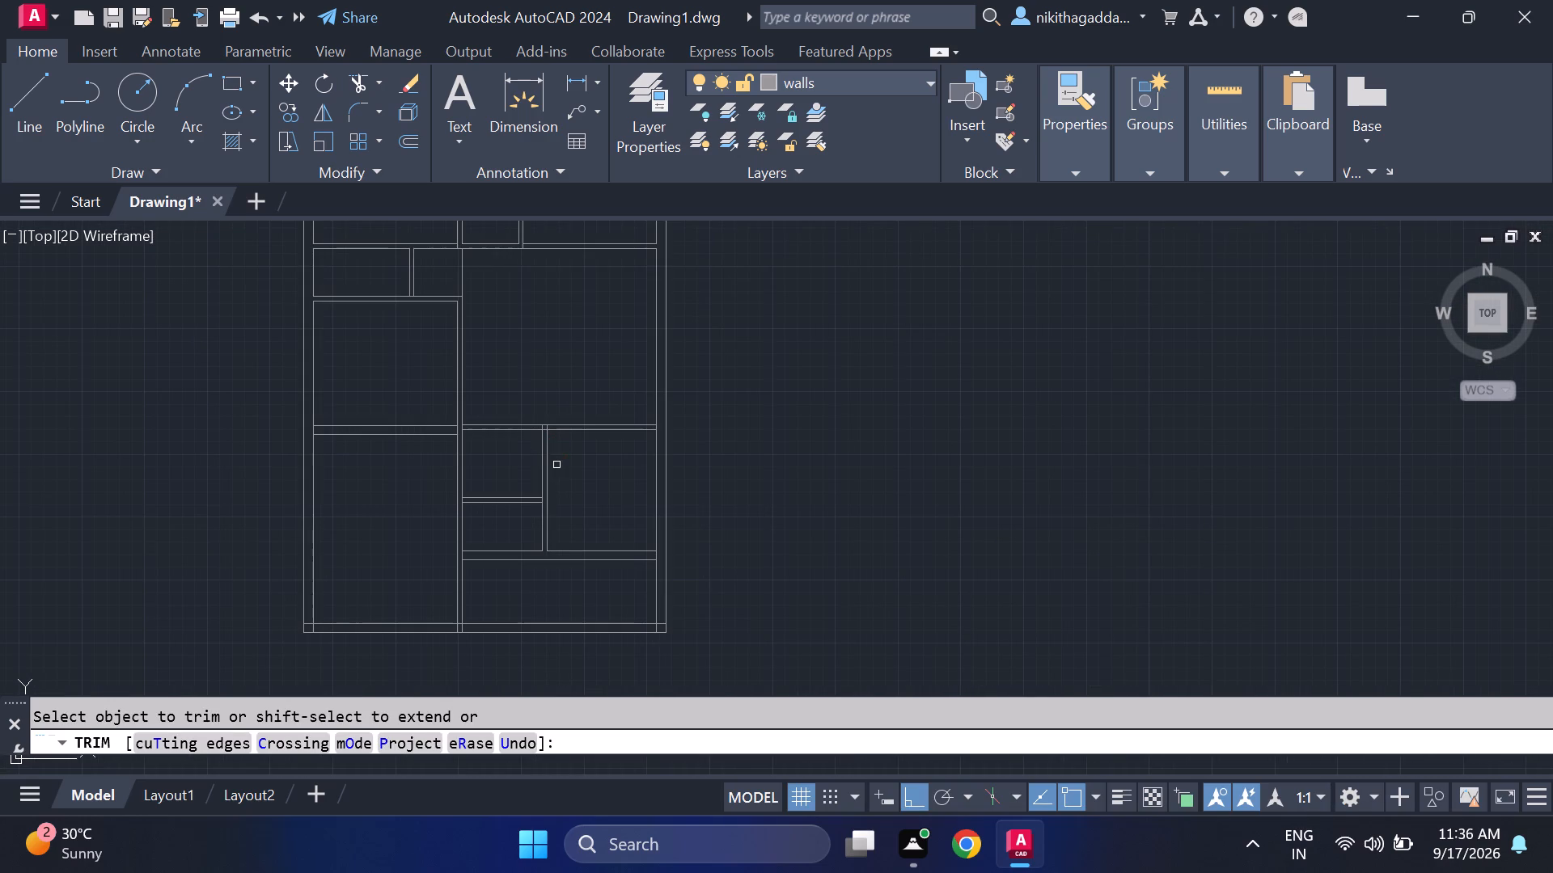
{"action": "scroll", "coordinate": [552, 449], "scroll_direction": "up", "scroll_amount": 4}
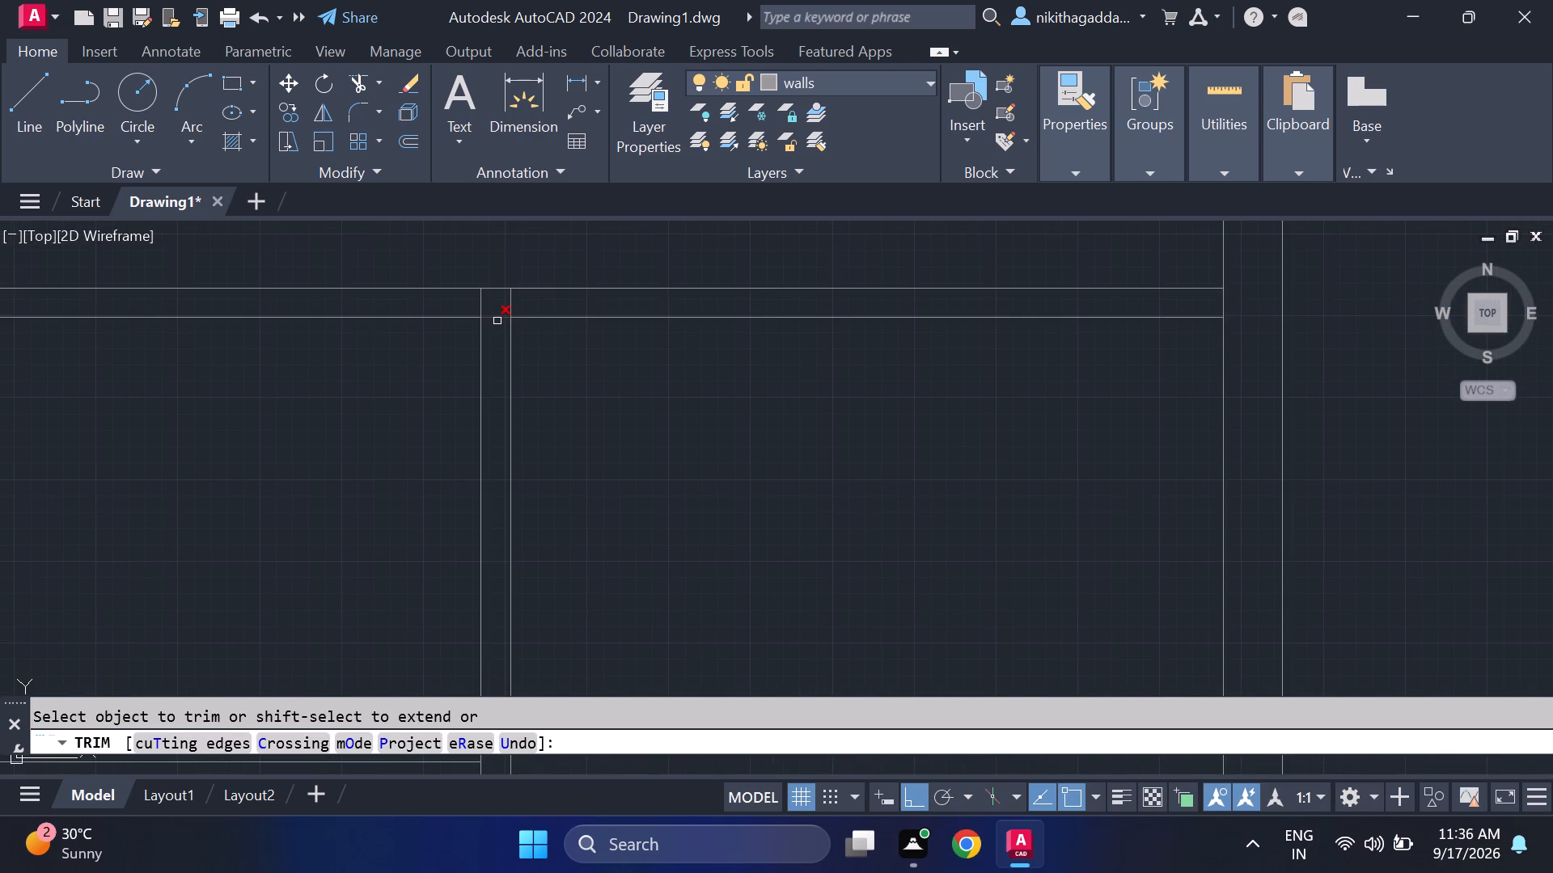
{"action": "left_click", "coordinate": [497, 318]}
{"action": "left_click", "coordinate": [448, 318]}
{"action": "scroll", "coordinate": [452, 336], "scroll_direction": "down", "scroll_amount": 3}
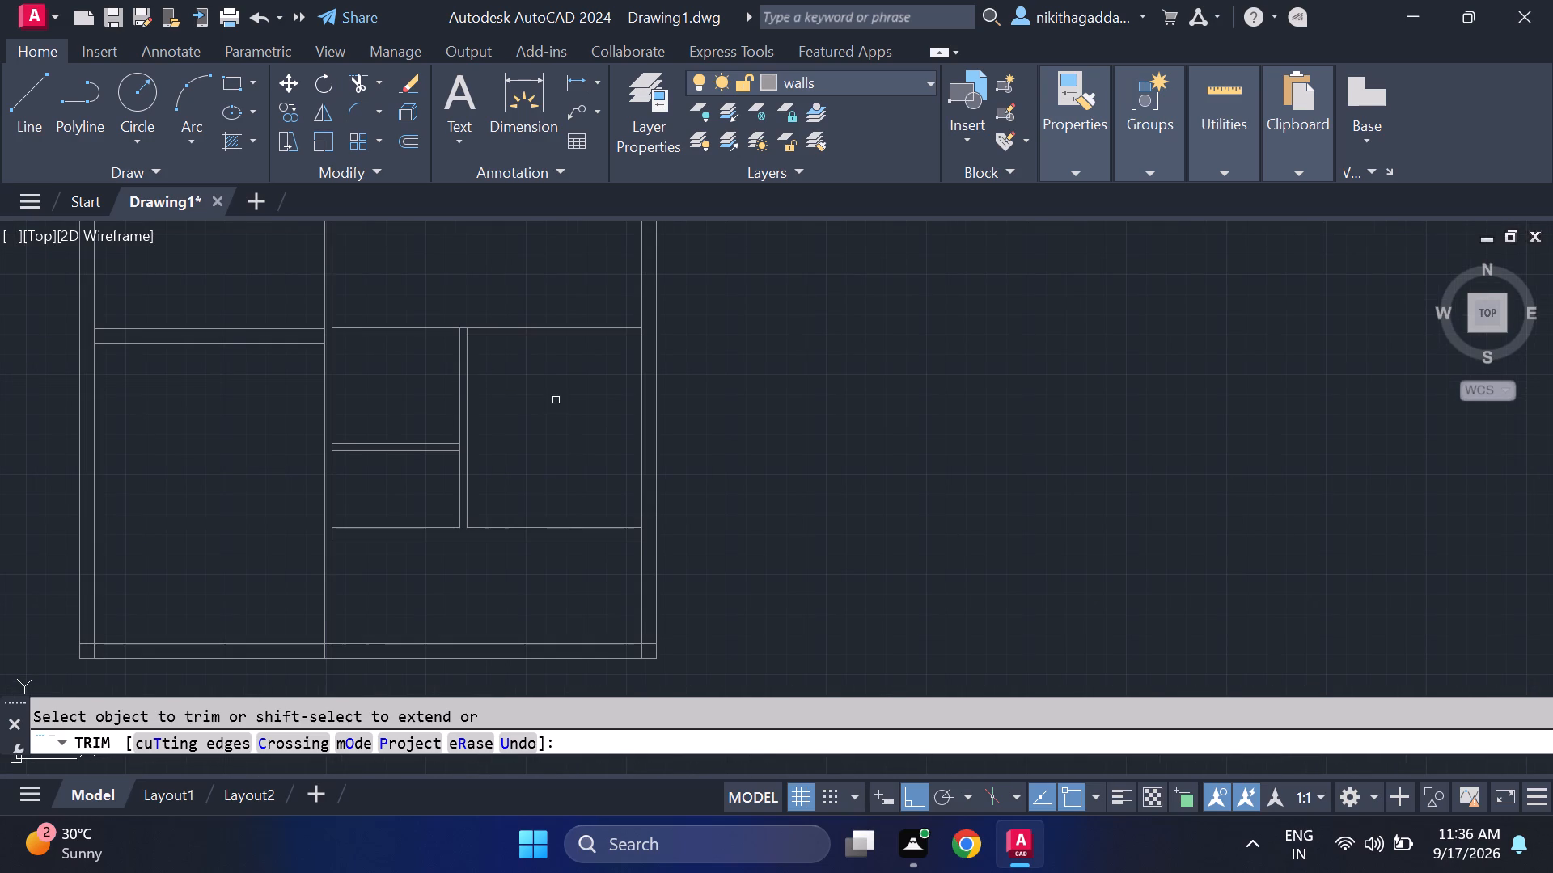
{"action": "scroll", "coordinate": [534, 383], "scroll_direction": "up", "scroll_amount": 1}
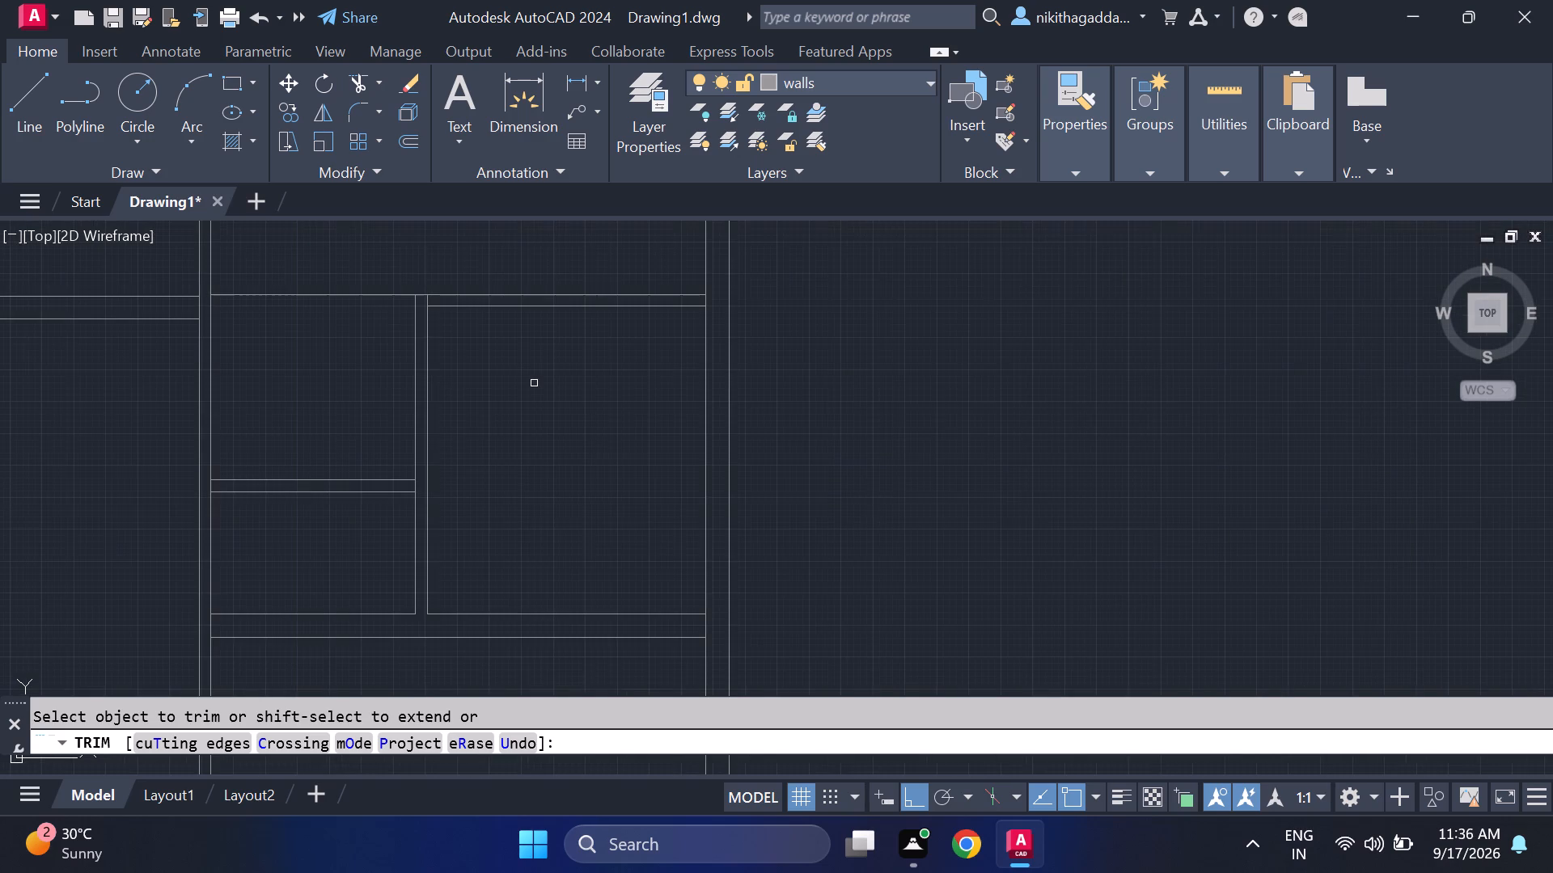
{"action": "scroll", "coordinate": [534, 383], "scroll_direction": "down", "scroll_amount": 1}
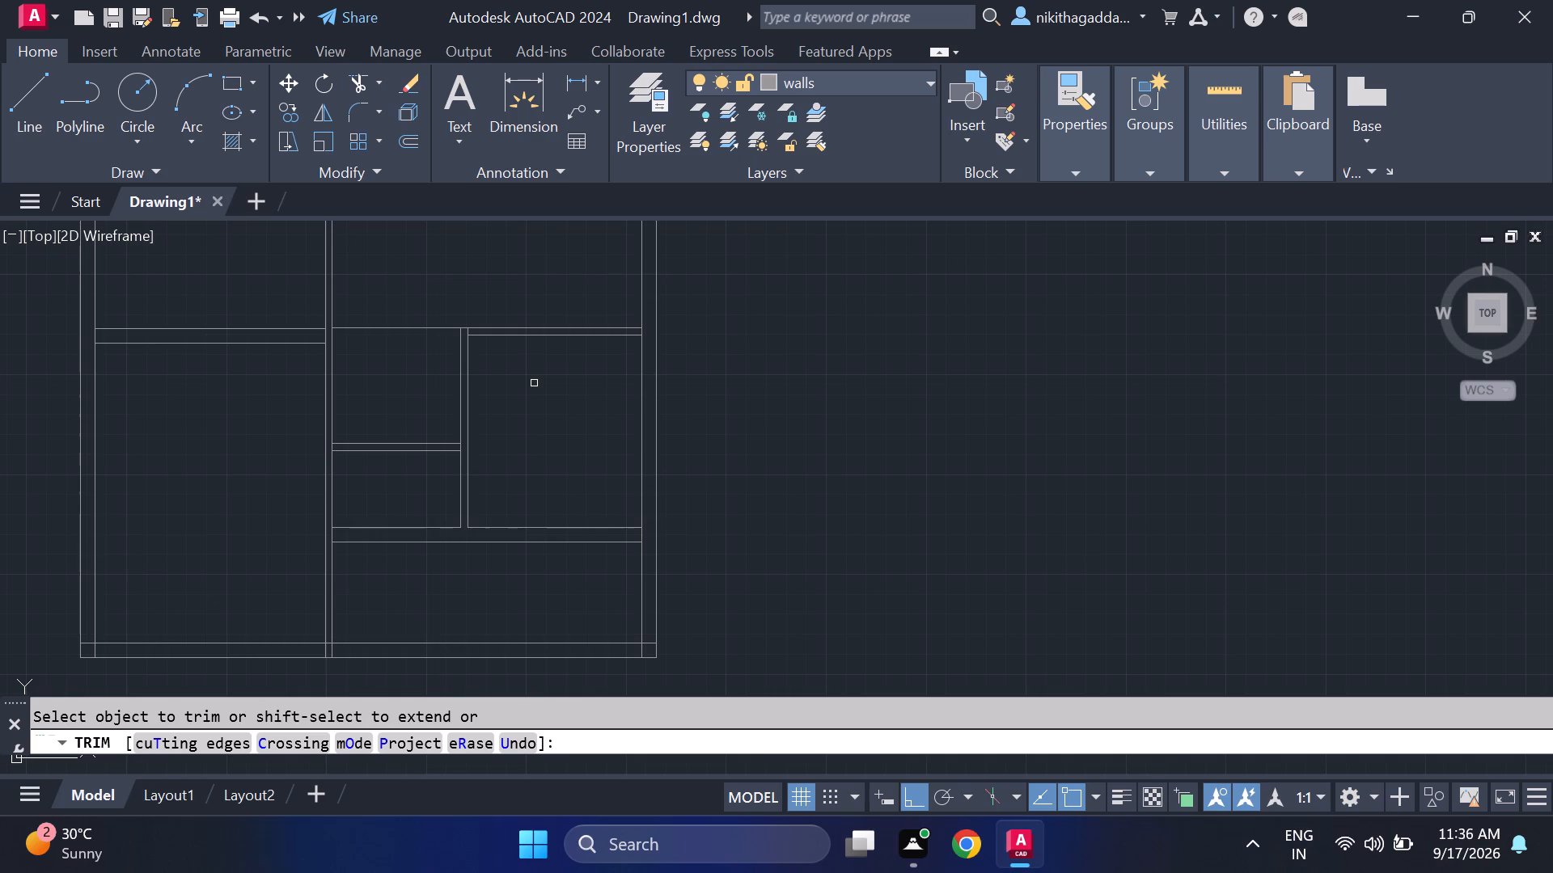
{"action": "key", "text": "Escape"}
Draw a short vertical line across the upper horizontal partition, a little to the right of the vertical partition.
{"action": "key", "text": "l"}
{"action": "key", "text": "Return"}
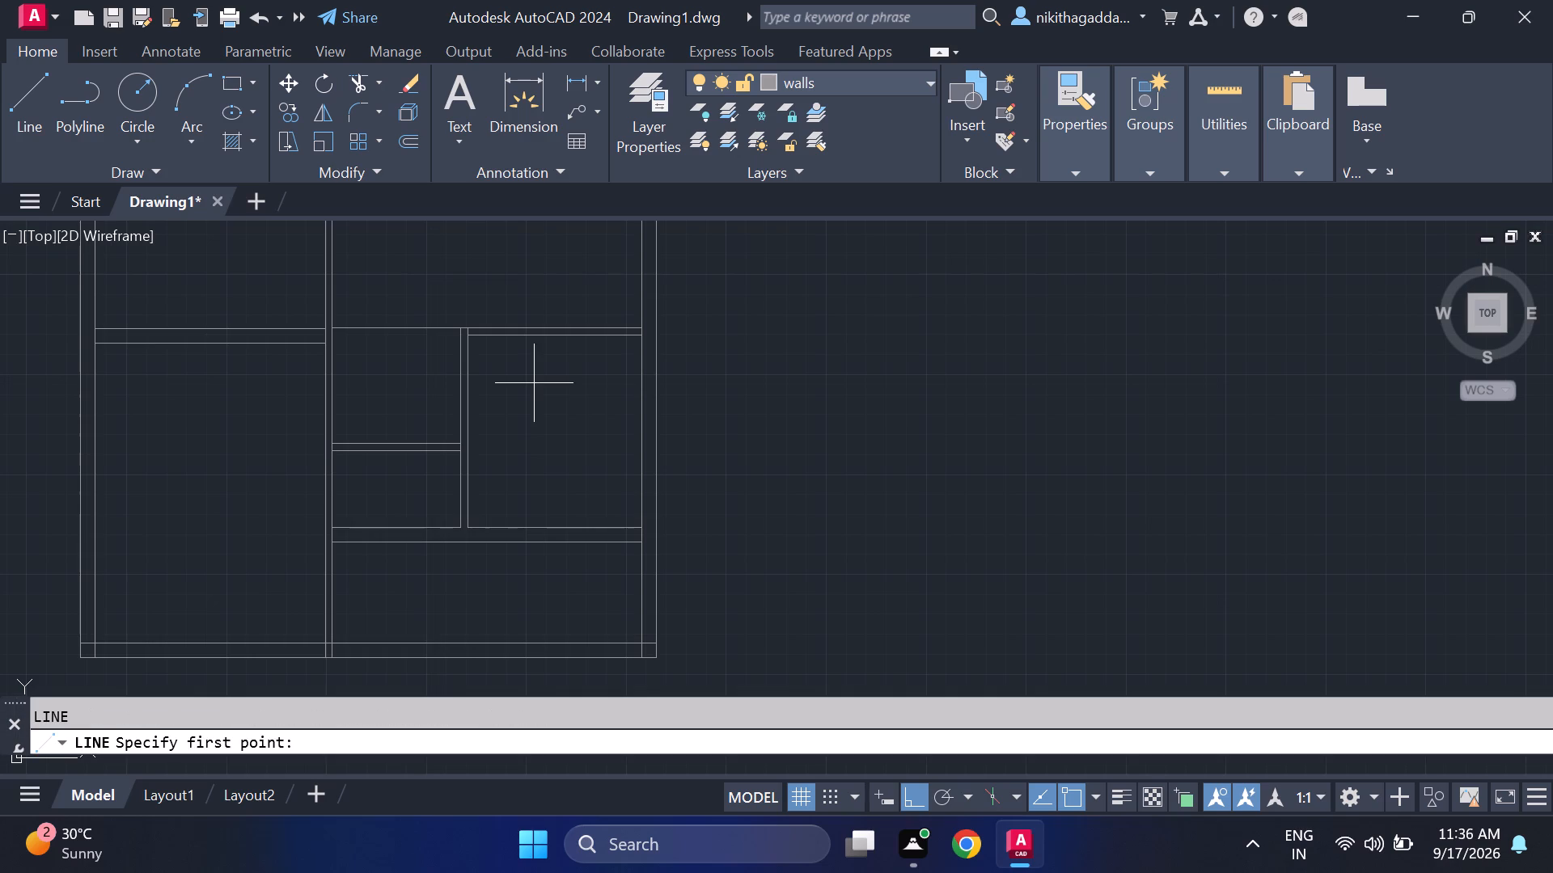
{"action": "left_click", "coordinate": [529, 327]}
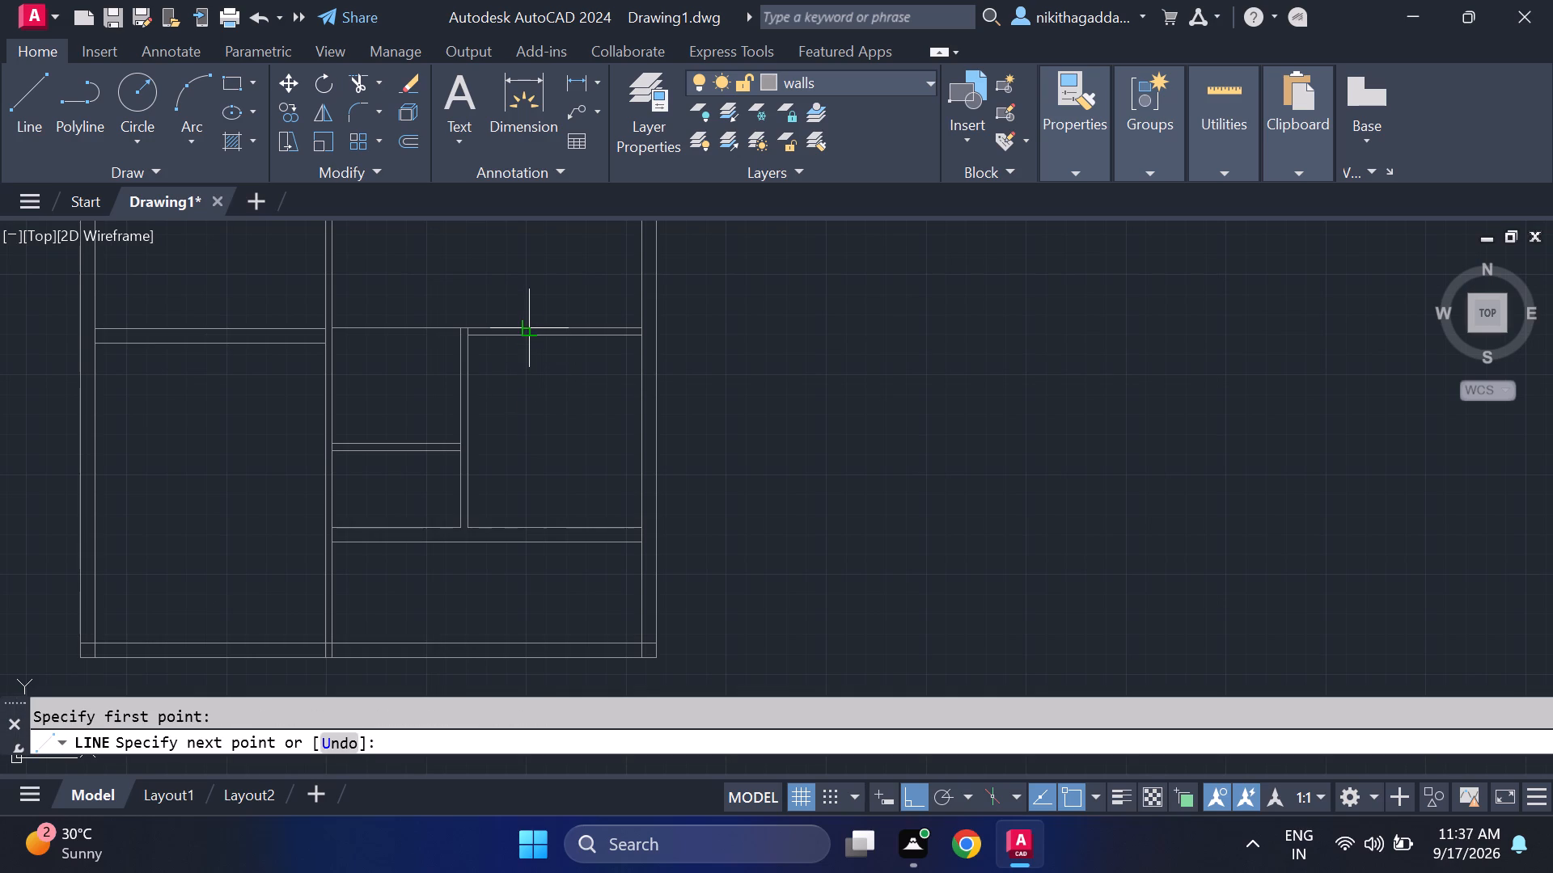
{"action": "left_click", "coordinate": [530, 339]}
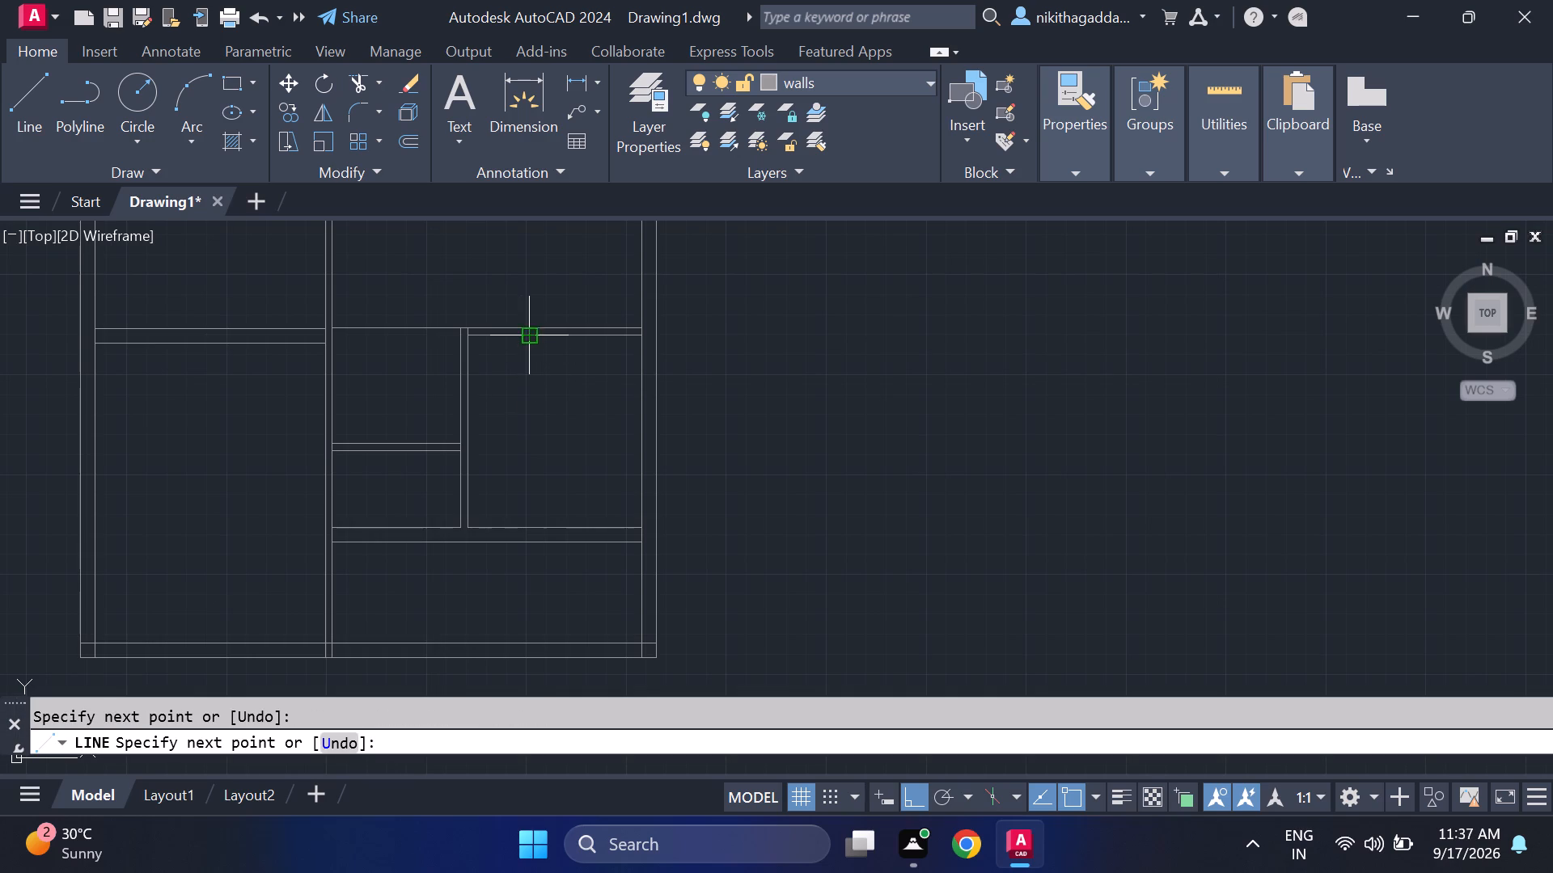
{"action": "key", "text": "Escape"}
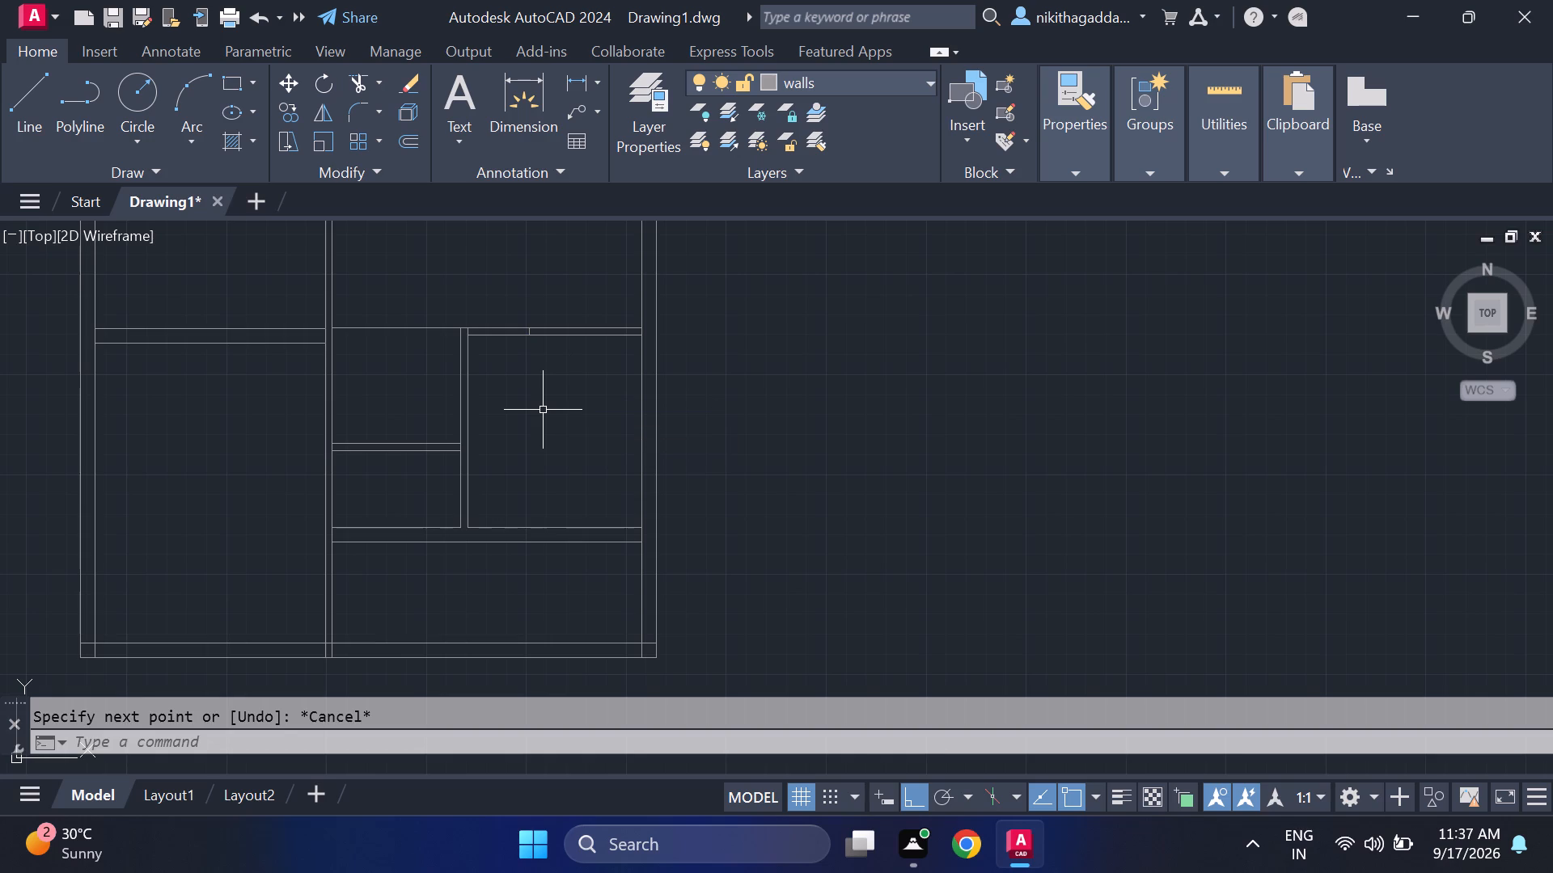
Trim both partition lines between the vertical partition and the short cross line to make an opening.
{"action": "type", "text": "tr"}
{"action": "key", "text": "Return"}
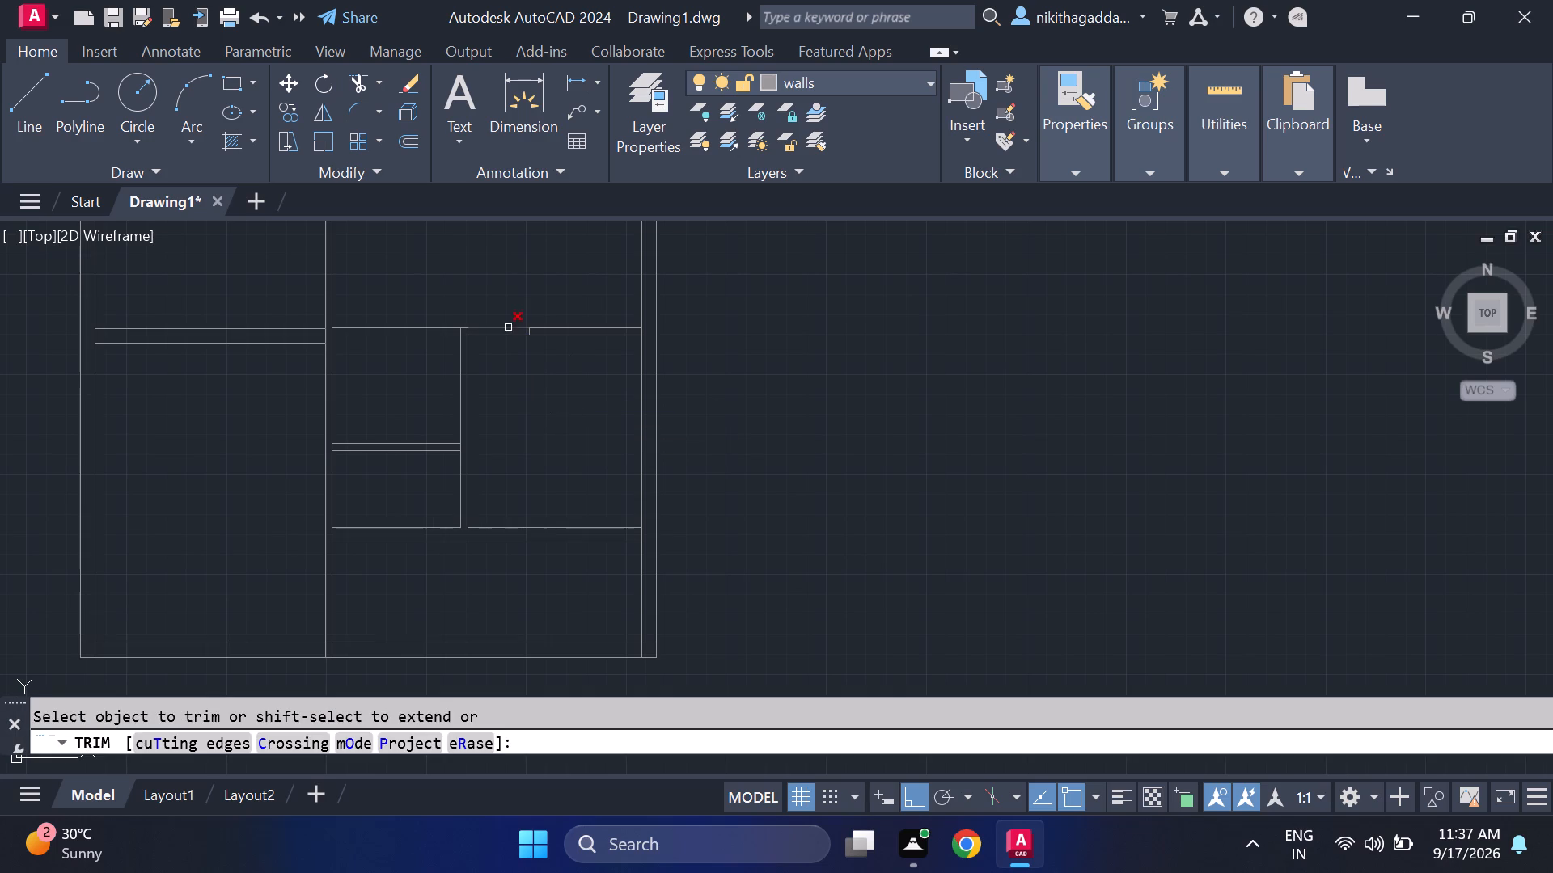
{"action": "left_click_drag", "start_coordinate": [510, 314], "coordinate": [514, 376]}
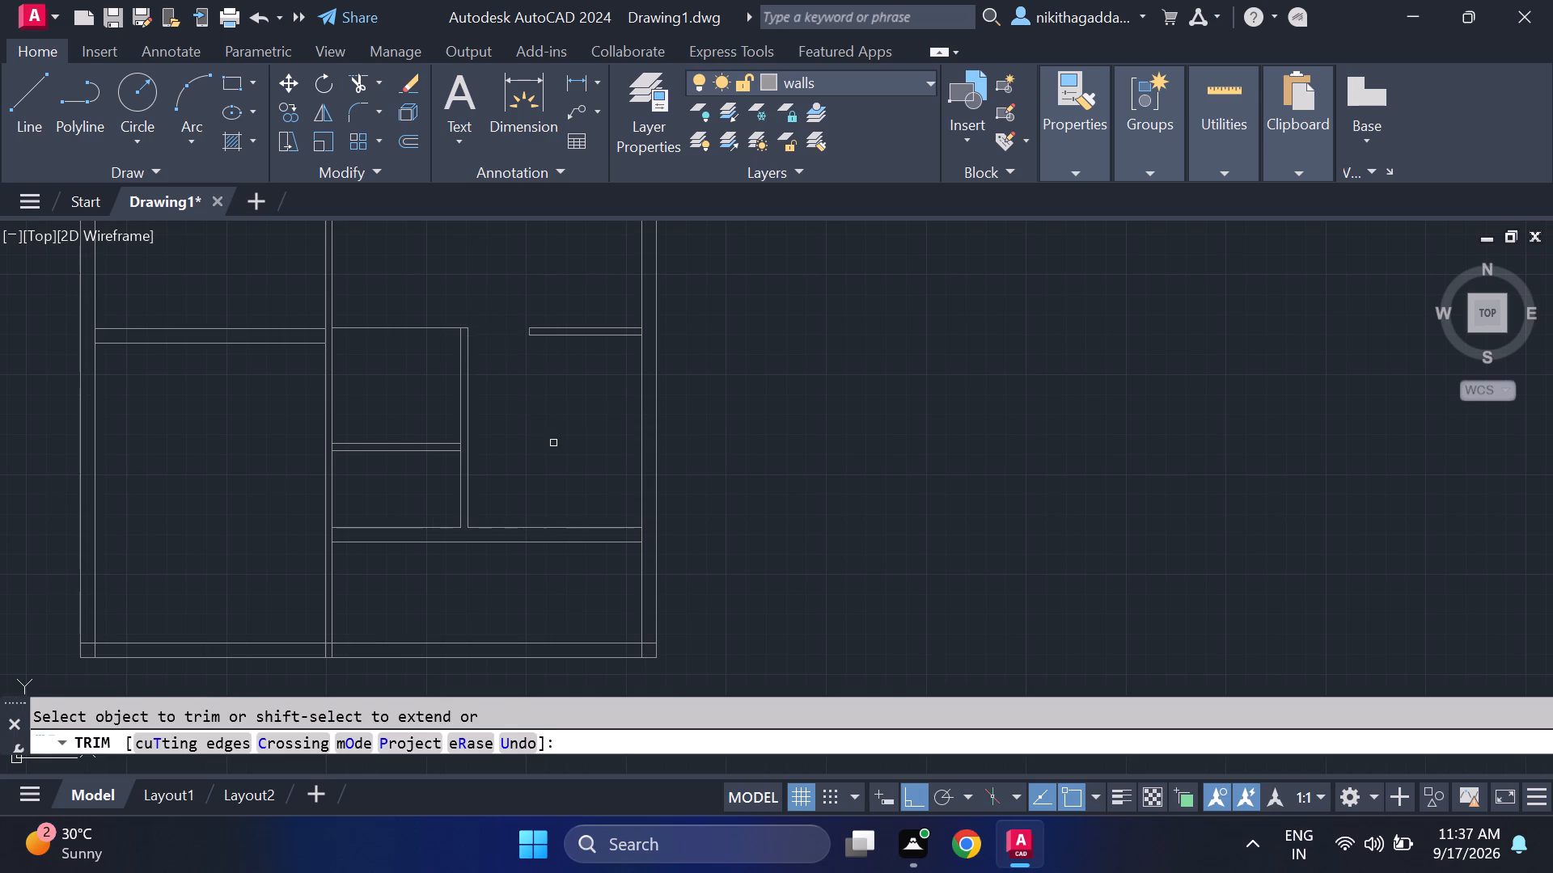
{"action": "middle_click_drag", "start_coordinate": [544, 437], "coordinate": [425, 348]}
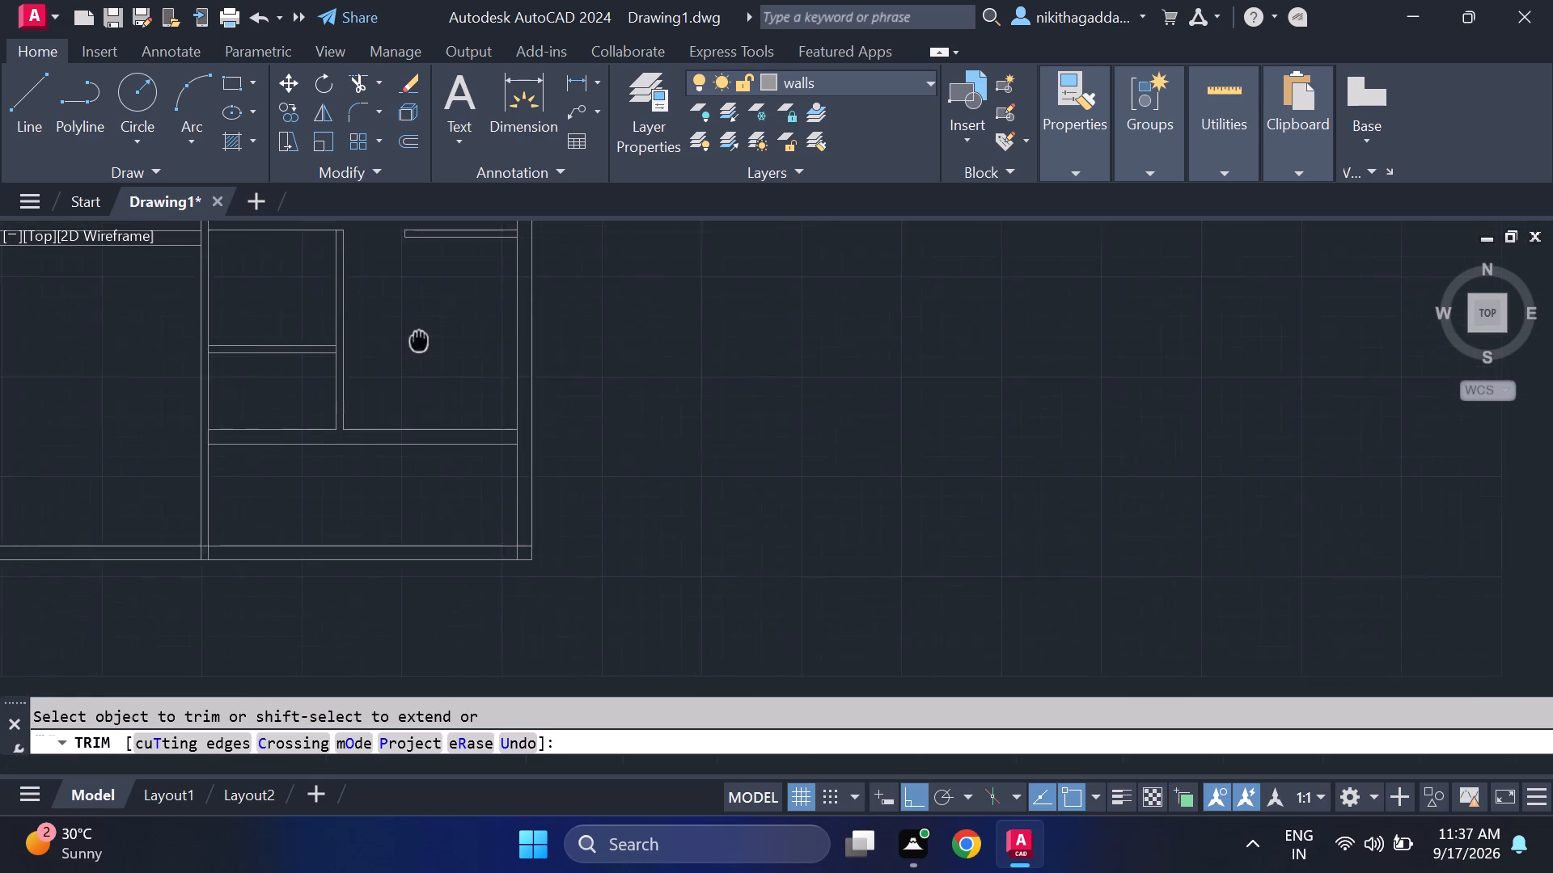
{"action": "middle_click_drag", "start_coordinate": [425, 348], "coordinate": [437, 365]}
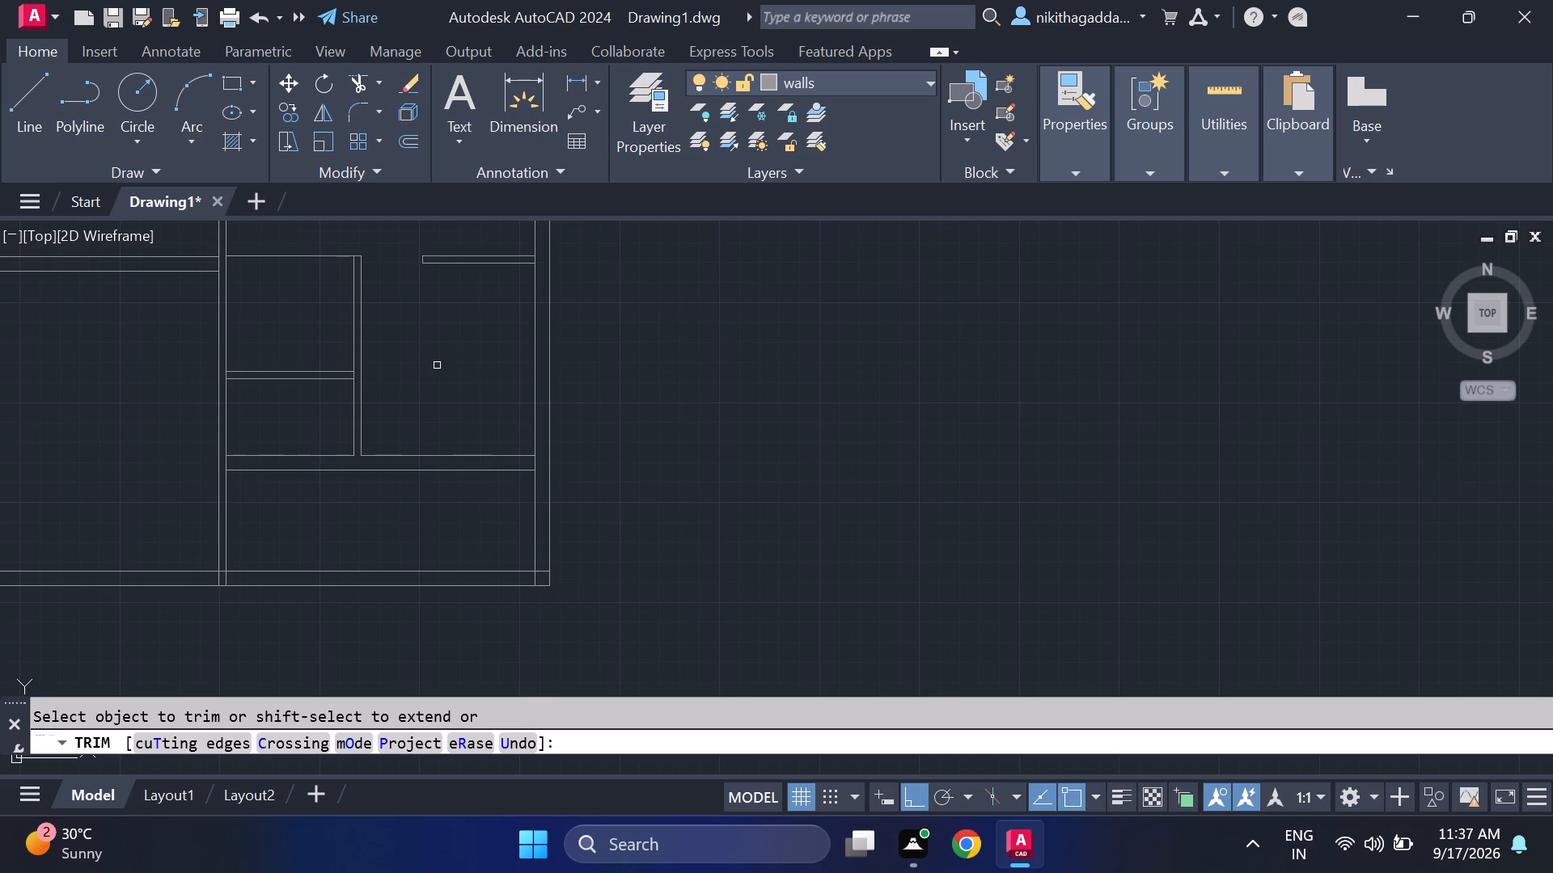
{"action": "key", "text": "Escape"}
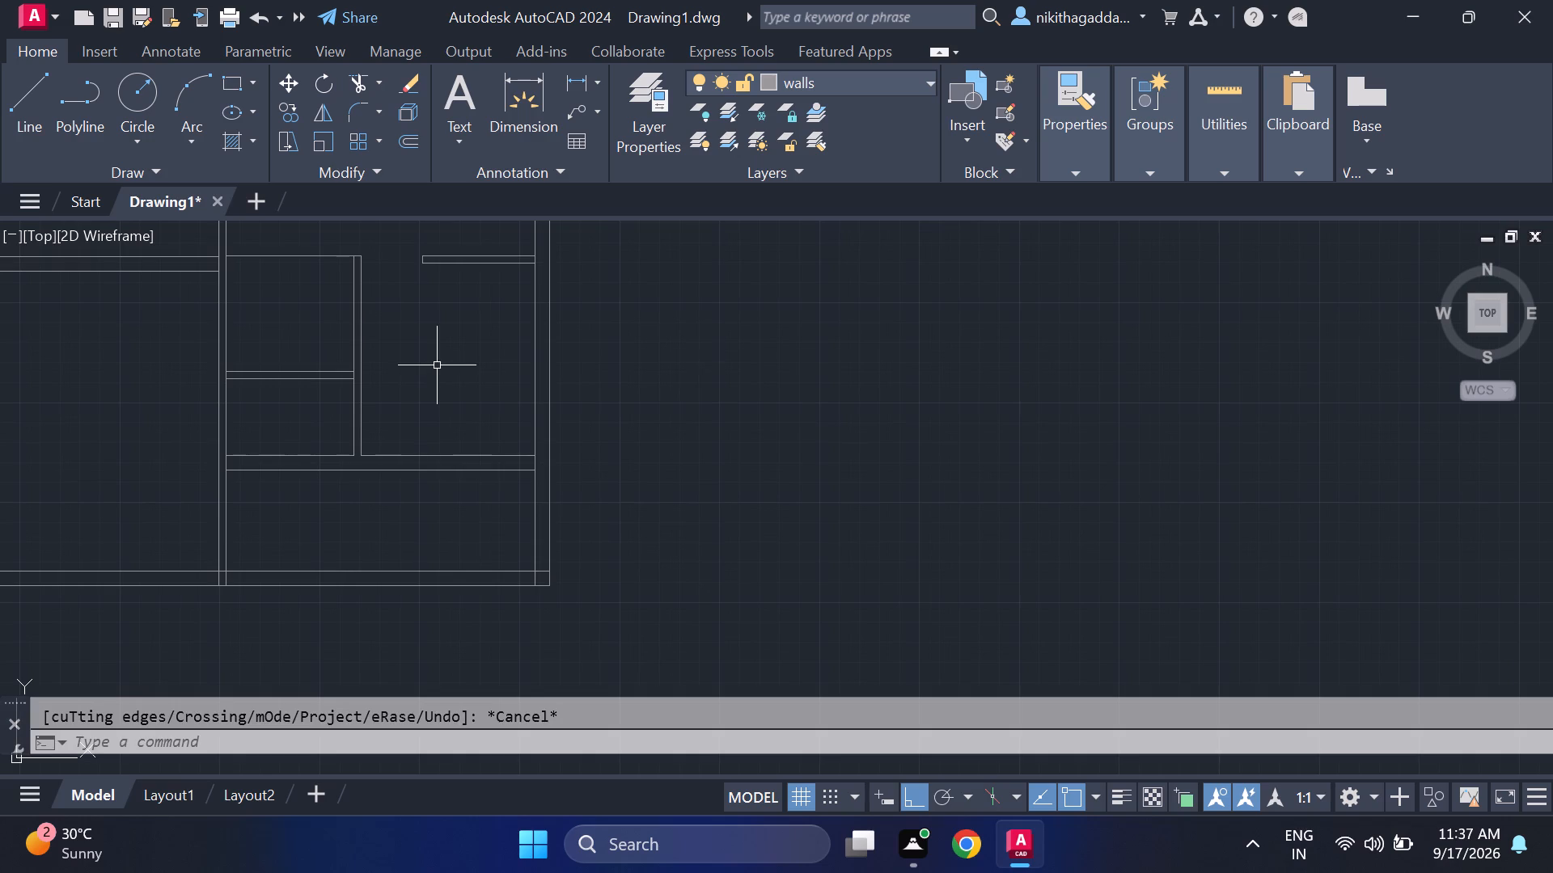
Offset the inner line of the right outer wall 5' to the left.
{"action": "type", "text": "of"}
{"action": "key", "text": "Return"}
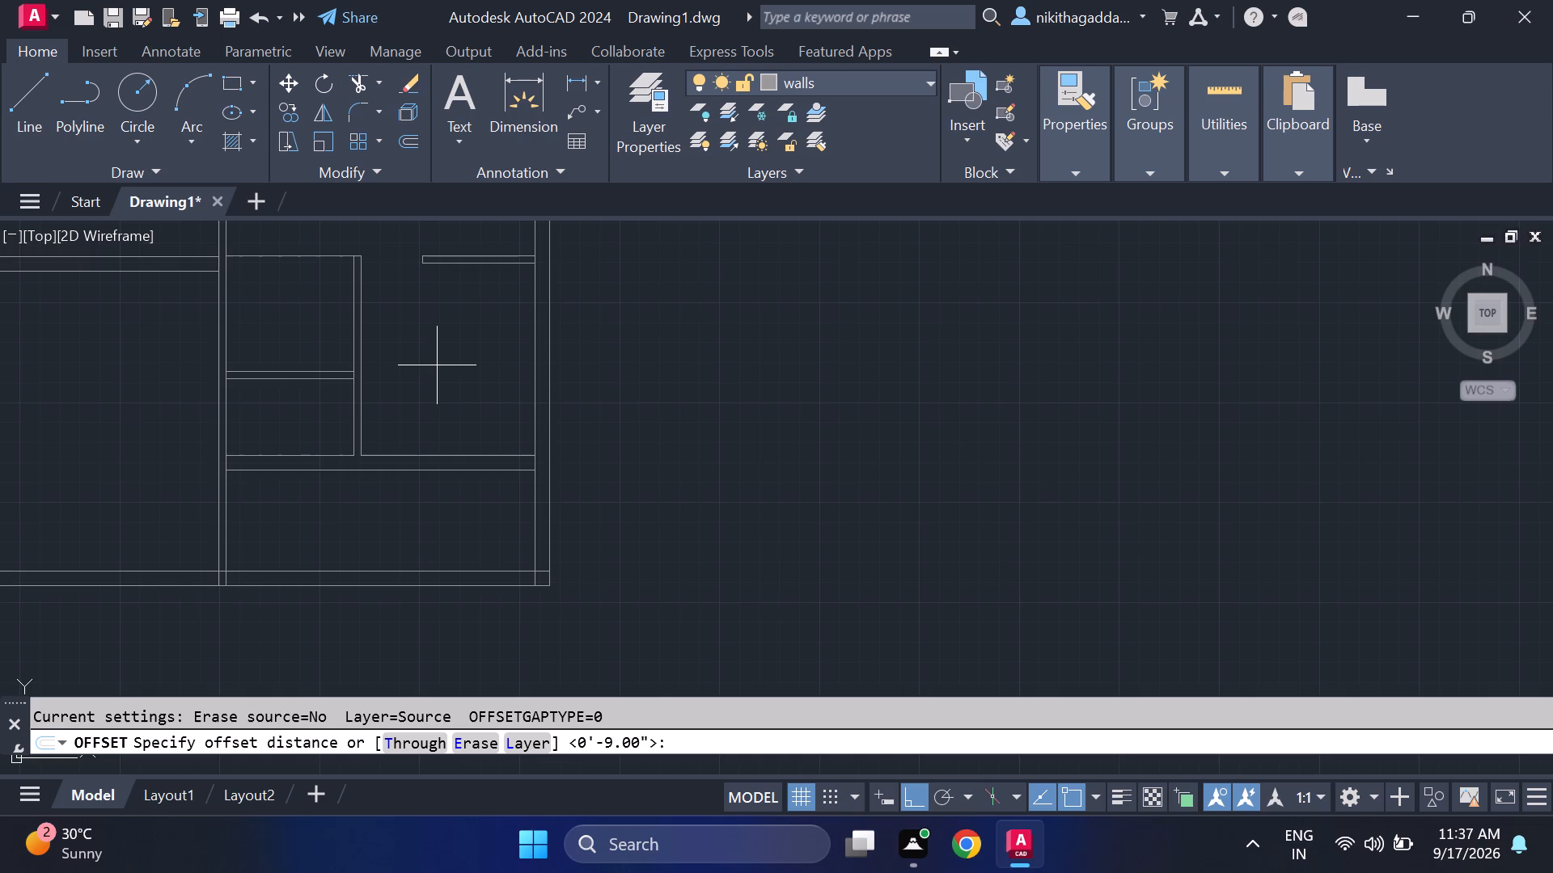
{"action": "type", "text": "5'"}
{"action": "key", "text": "Return"}
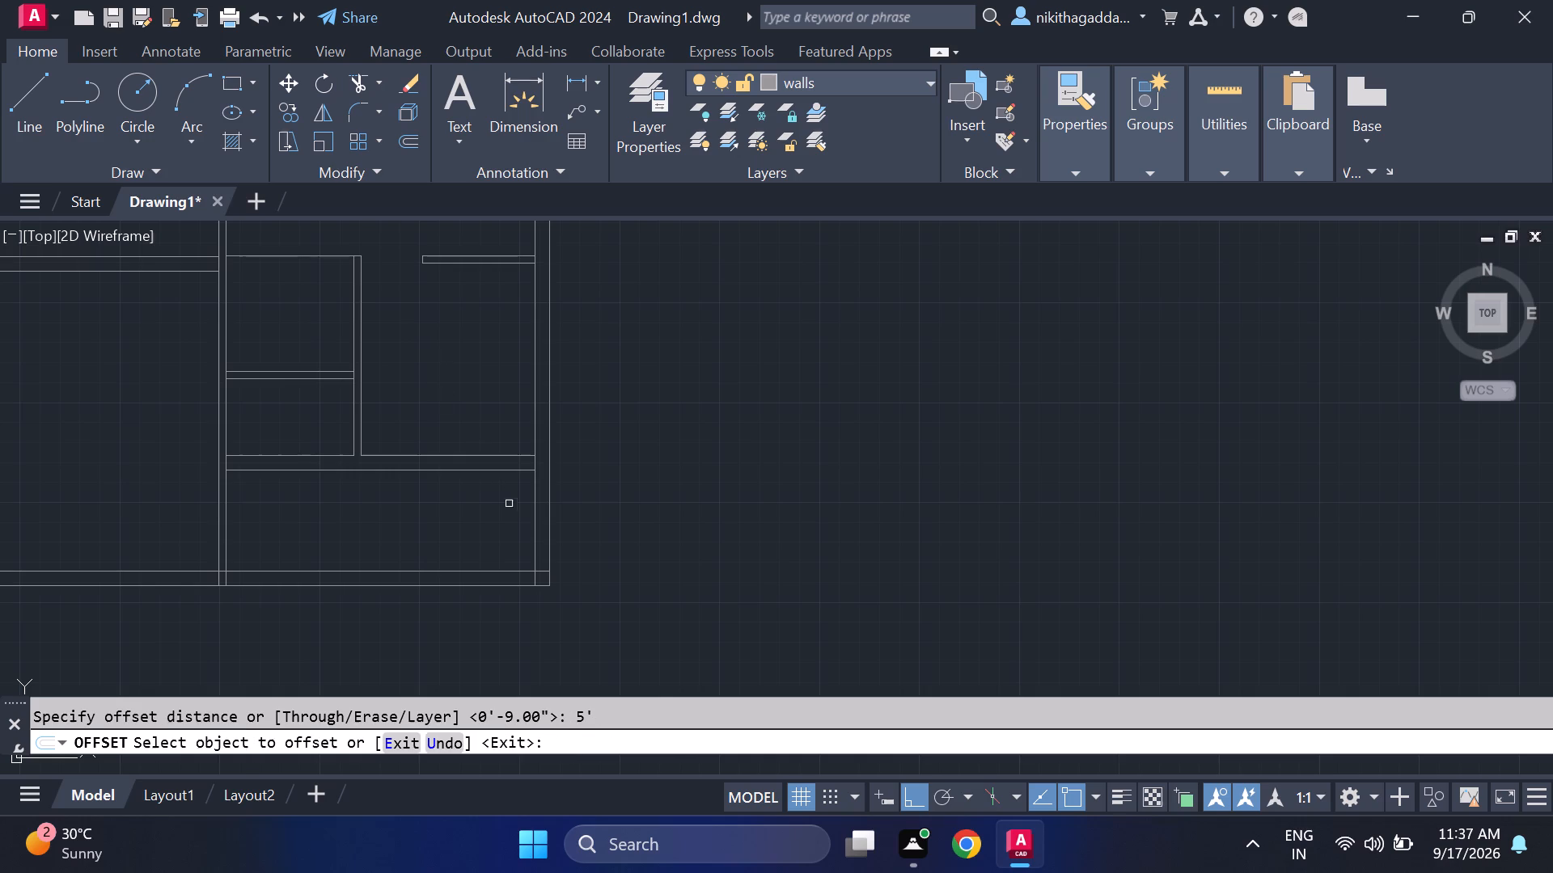
{"action": "left_click", "coordinate": [531, 523]}
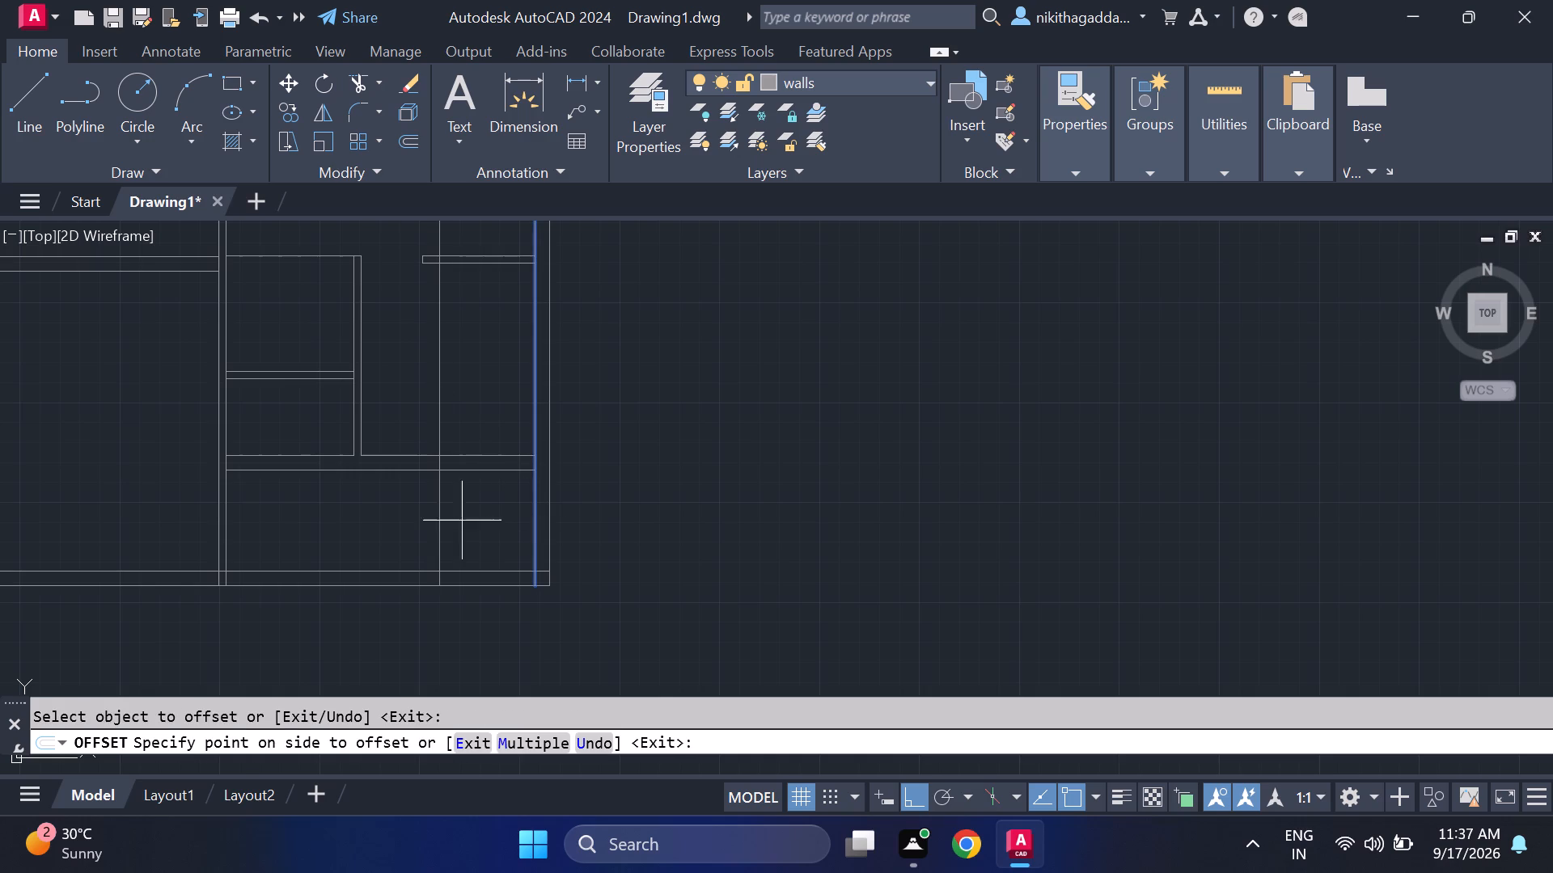
{"action": "left_click", "coordinate": [387, 519]}
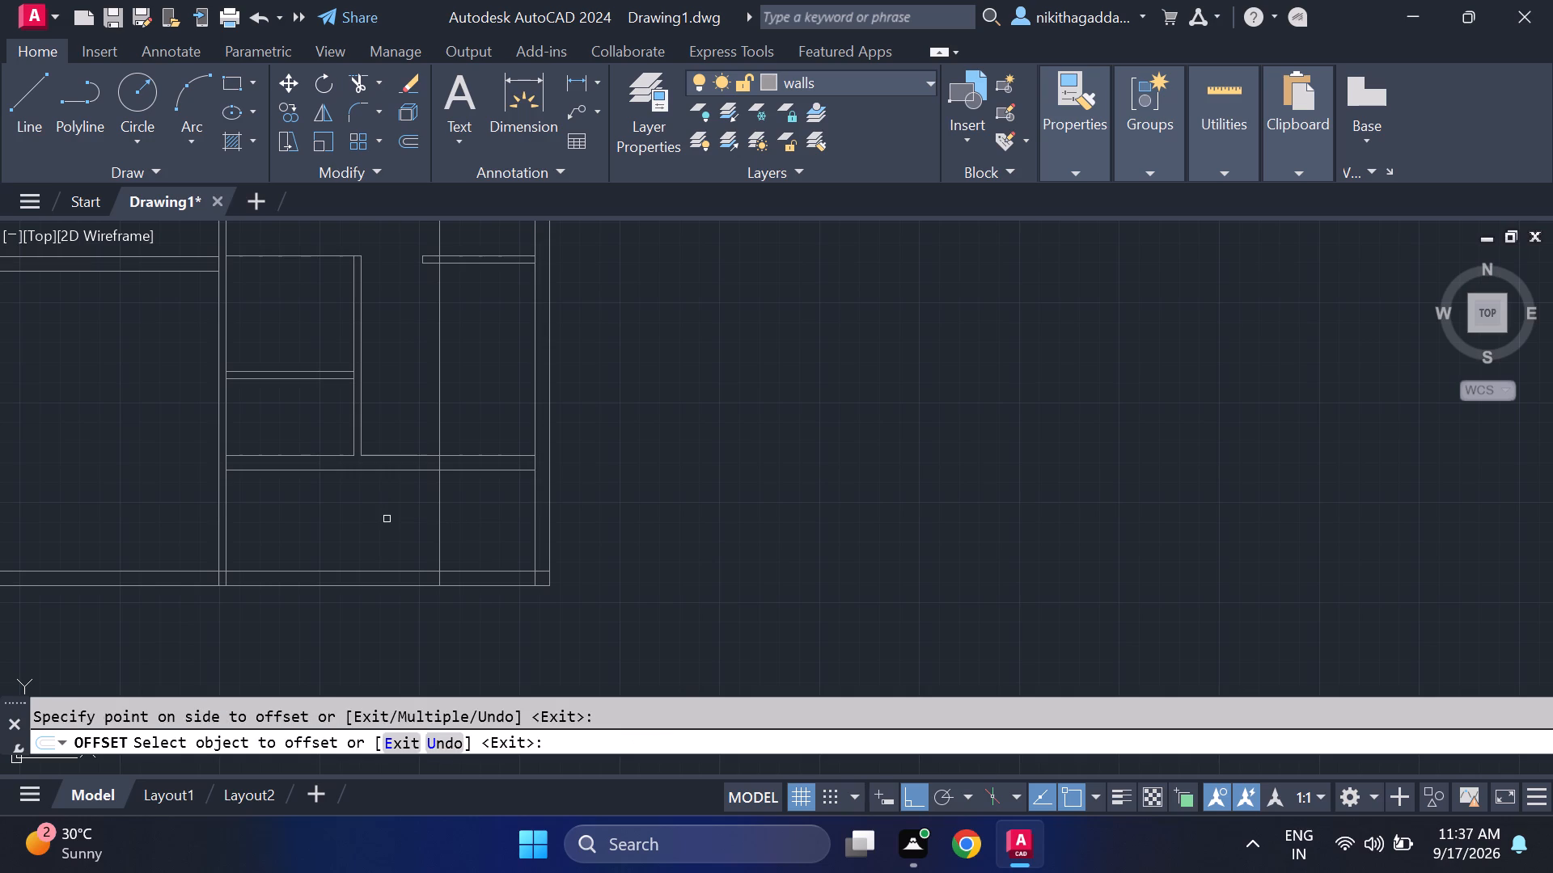
{"action": "key", "text": "Escape"}
Offset the new vertical line 9" to the left to form a wall.
{"action": "type", "text": "of"}
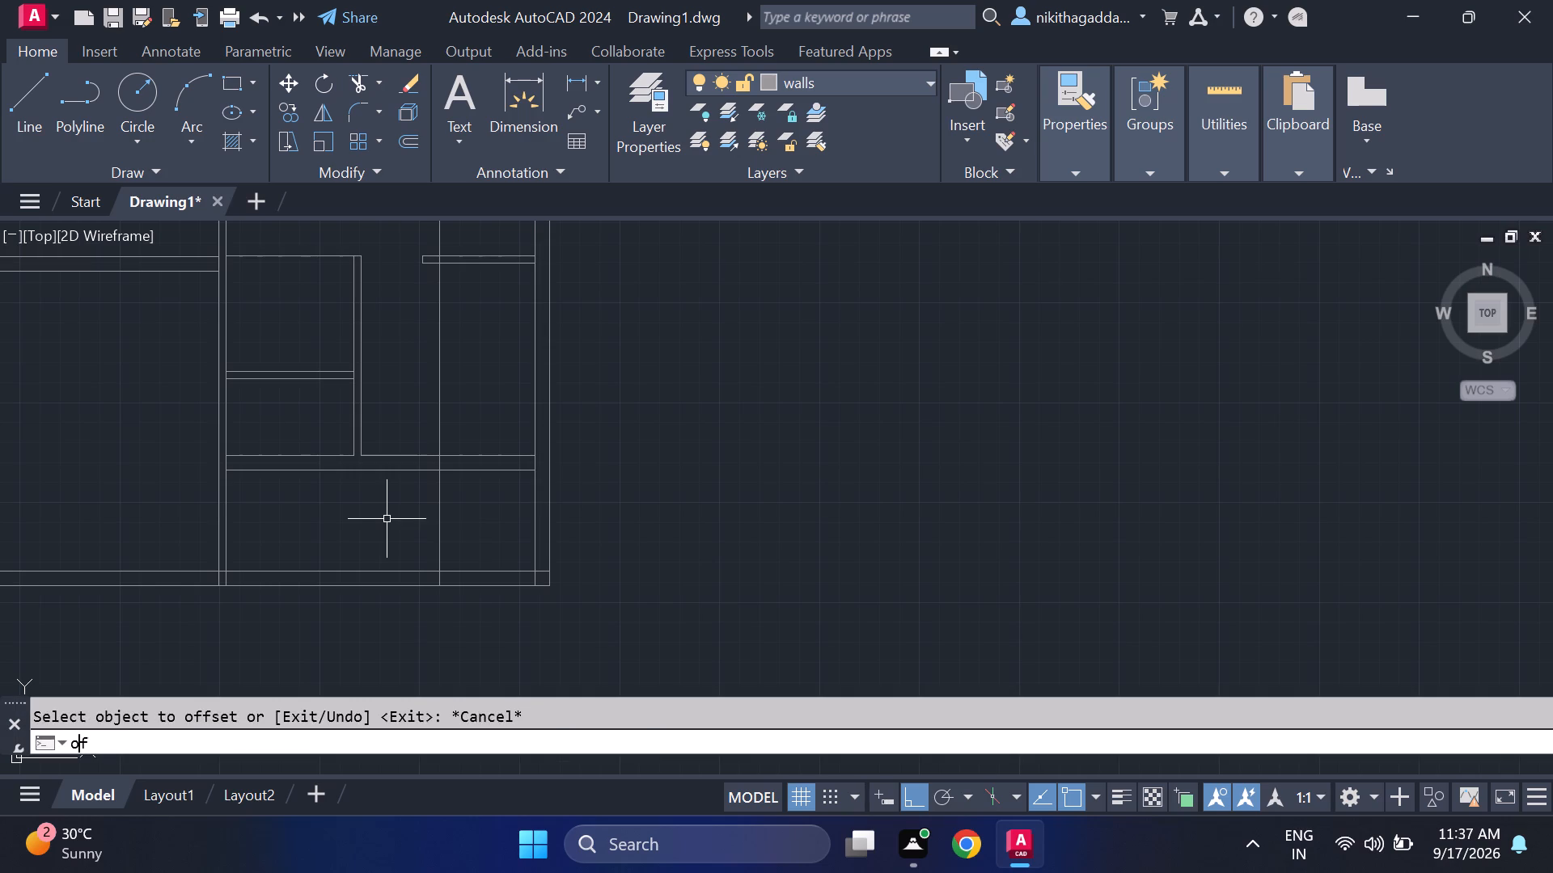
{"action": "key", "text": "Return"}
{"action": "key", "text": "9"}
{"action": "key", "text": "Right"}
{"action": "key", "text": "shift+quotedbl"}
{"action": "key", "text": "Return"}
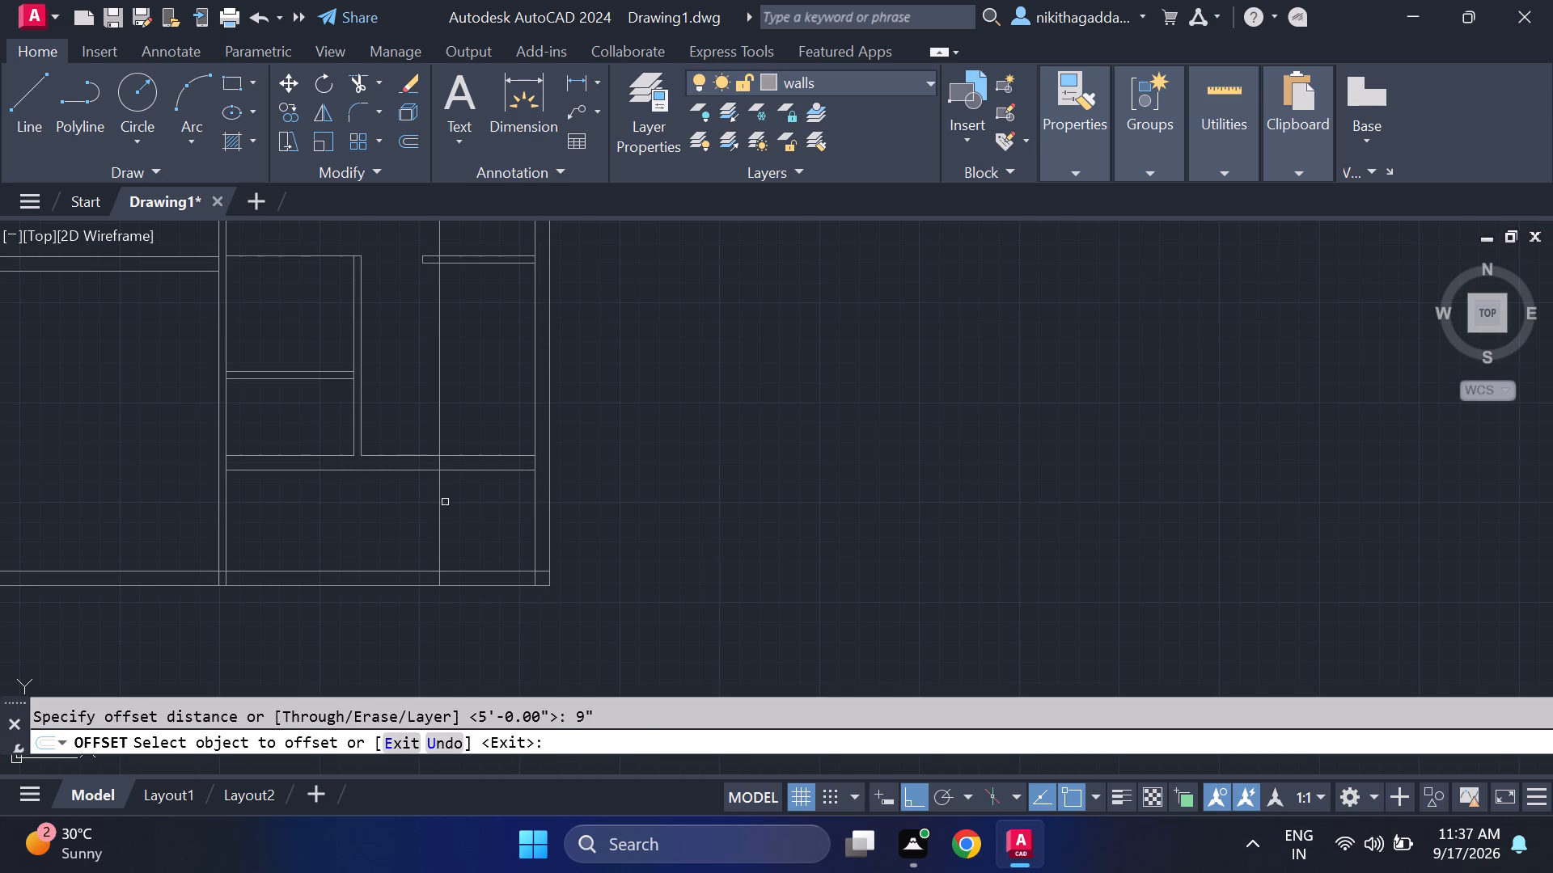
{"action": "left_click", "coordinate": [438, 511]}
{"action": "left_click", "coordinate": [362, 539]}
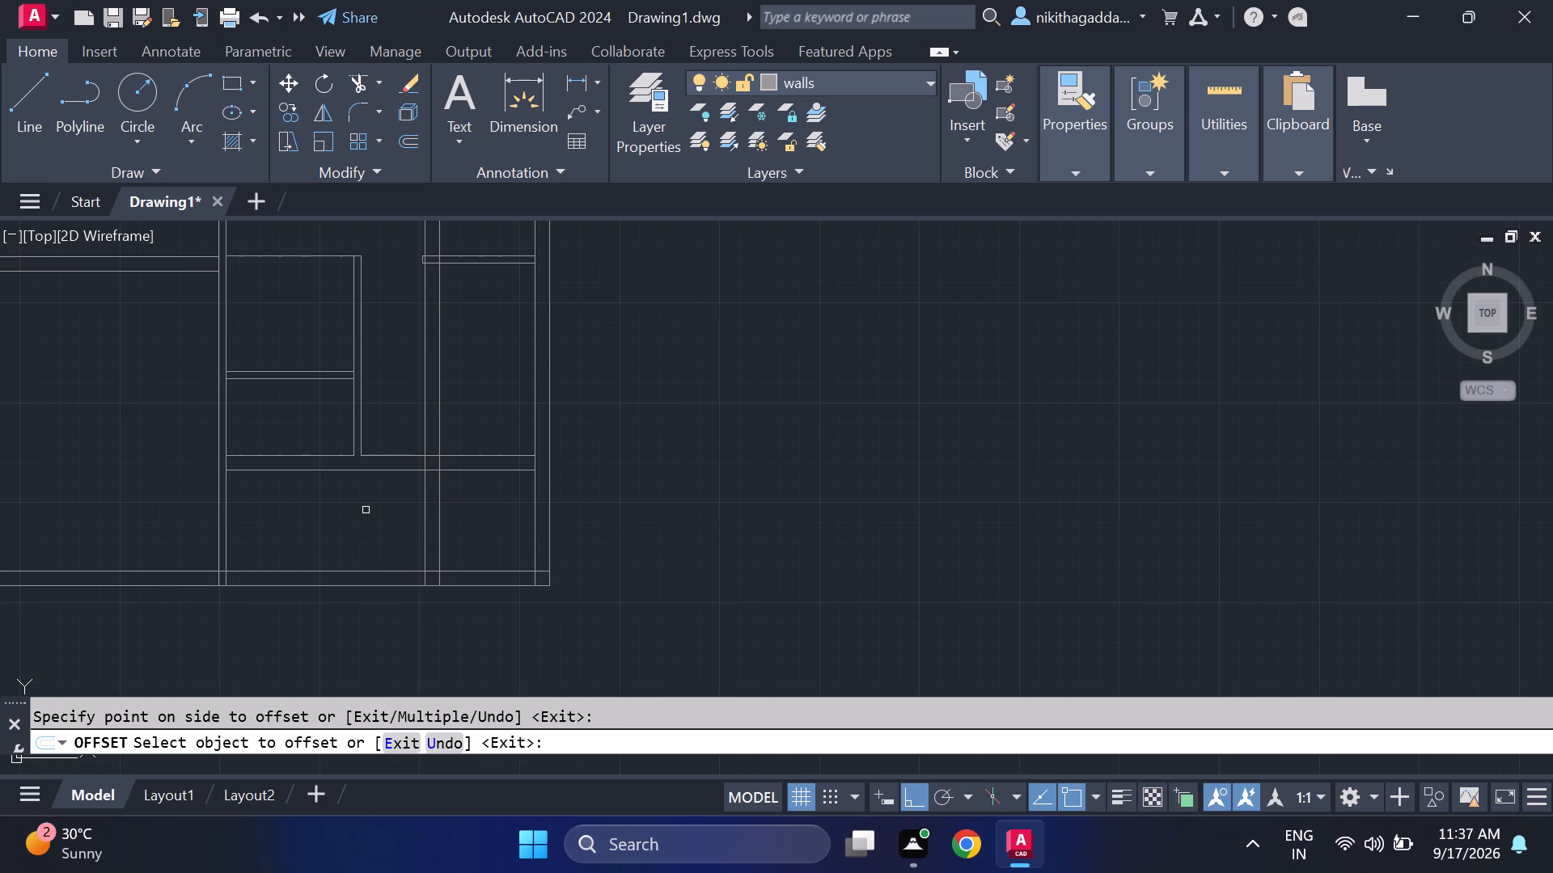
{"action": "key", "text": "Escape"}
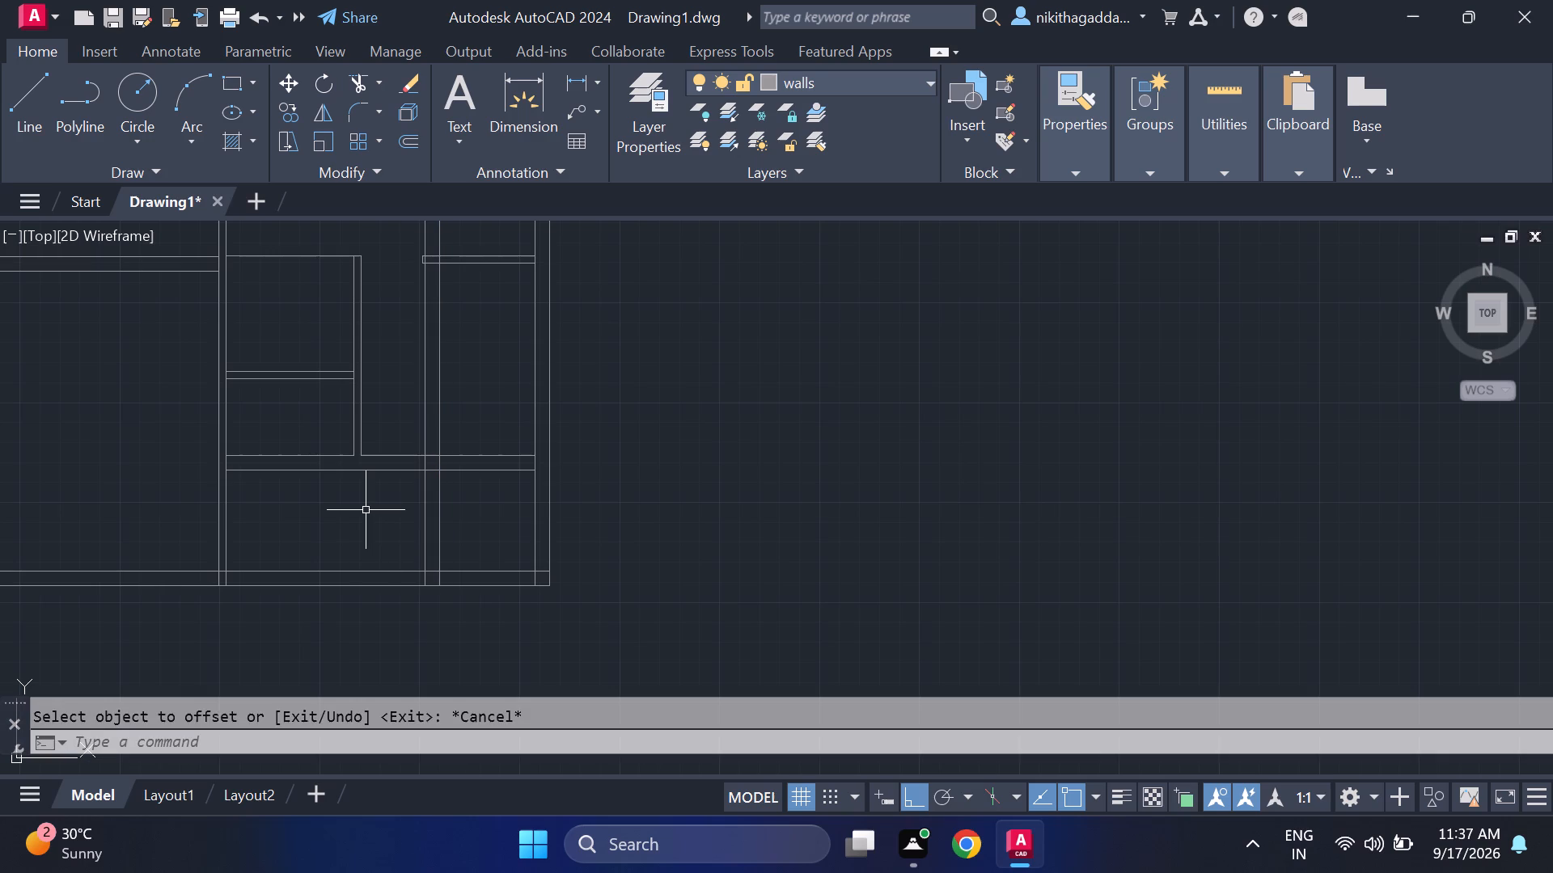
Trim the lower horizontal wall's top line between the new vertical wall's right face and the outer wall.
{"action": "type", "text": "tr"}
{"action": "key", "text": "Return"}
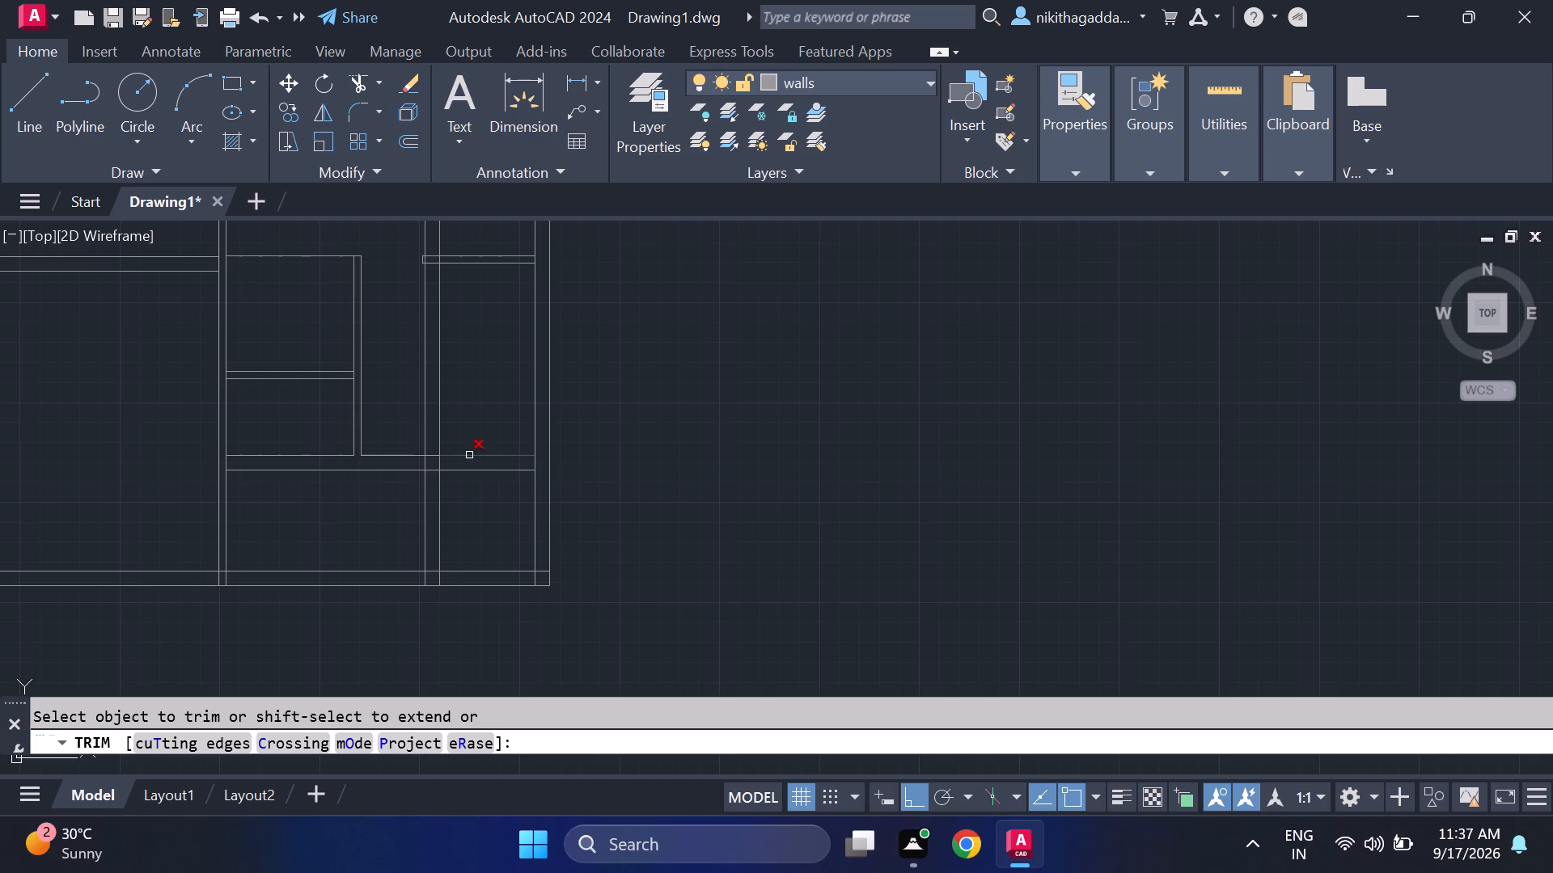
{"action": "scroll", "coordinate": [501, 519], "scroll_direction": "up", "scroll_amount": 2}
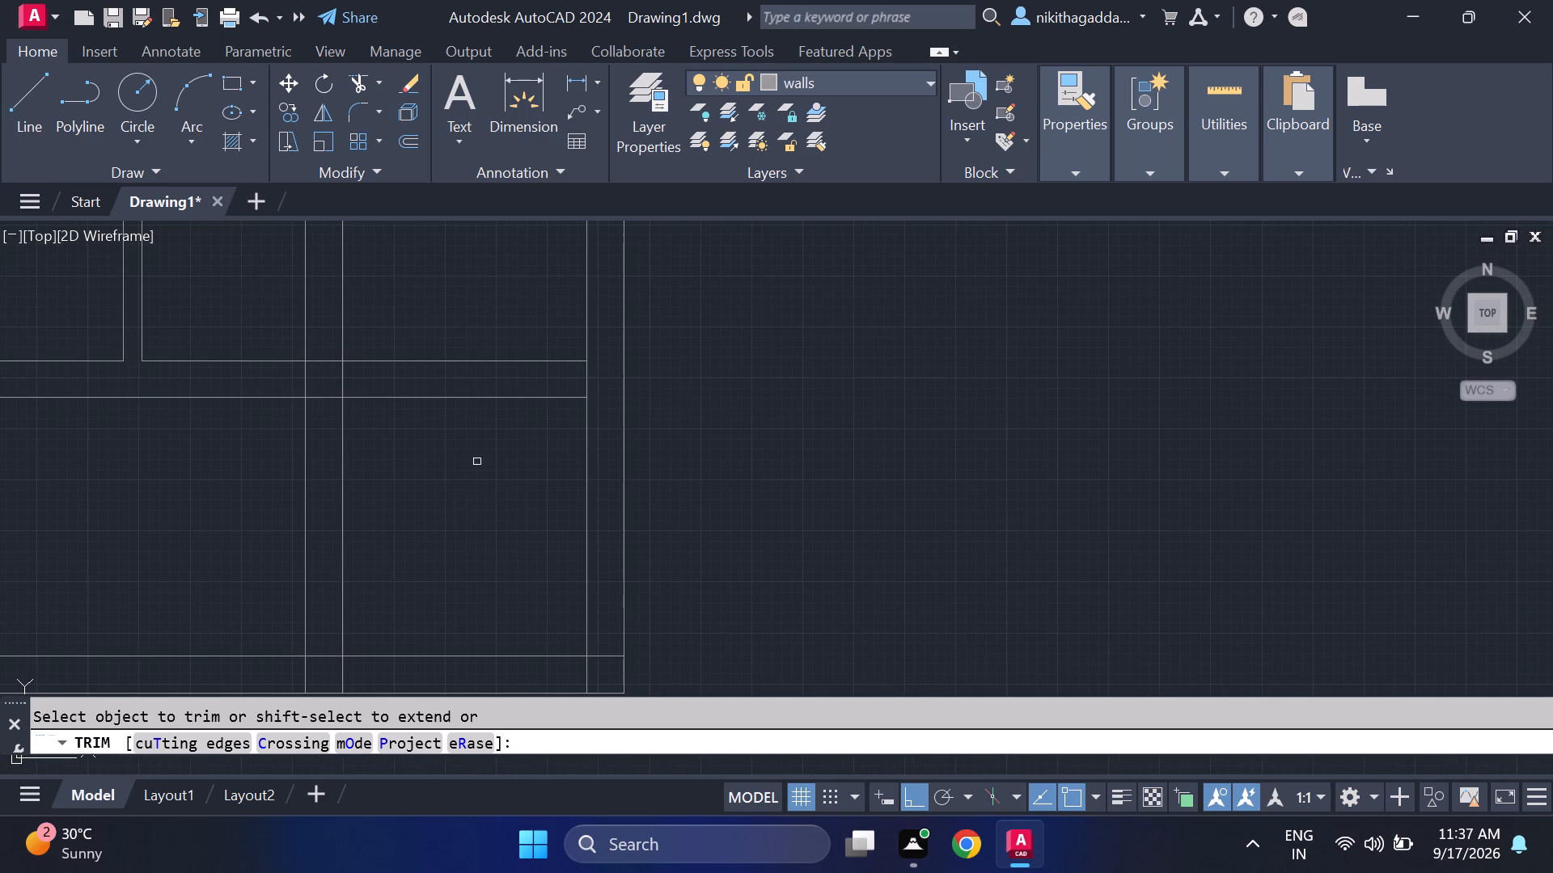
{"action": "left_click", "coordinate": [447, 363]}
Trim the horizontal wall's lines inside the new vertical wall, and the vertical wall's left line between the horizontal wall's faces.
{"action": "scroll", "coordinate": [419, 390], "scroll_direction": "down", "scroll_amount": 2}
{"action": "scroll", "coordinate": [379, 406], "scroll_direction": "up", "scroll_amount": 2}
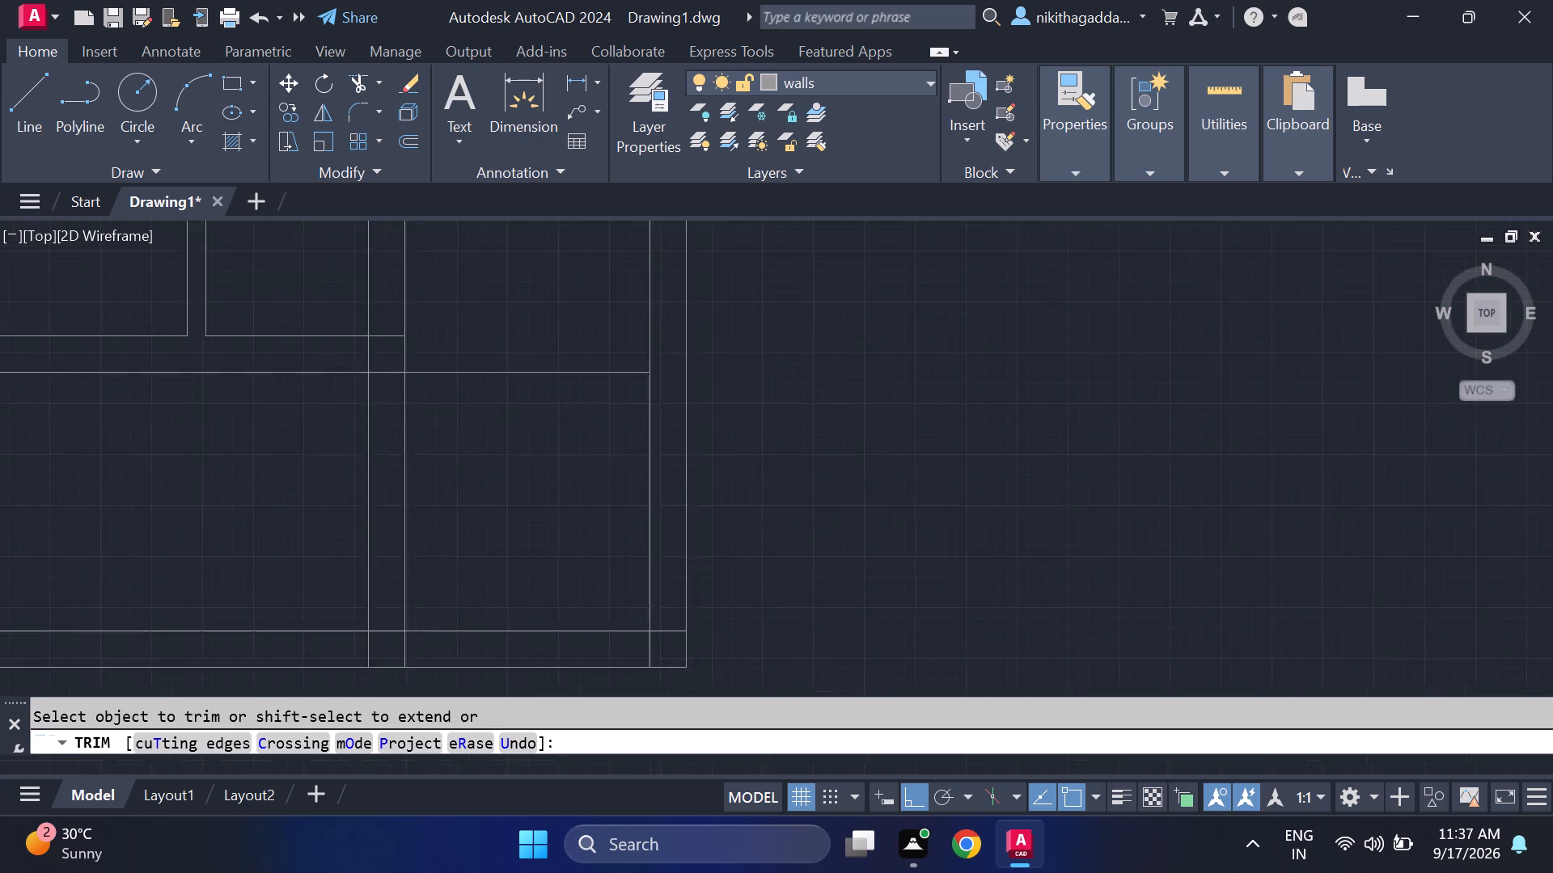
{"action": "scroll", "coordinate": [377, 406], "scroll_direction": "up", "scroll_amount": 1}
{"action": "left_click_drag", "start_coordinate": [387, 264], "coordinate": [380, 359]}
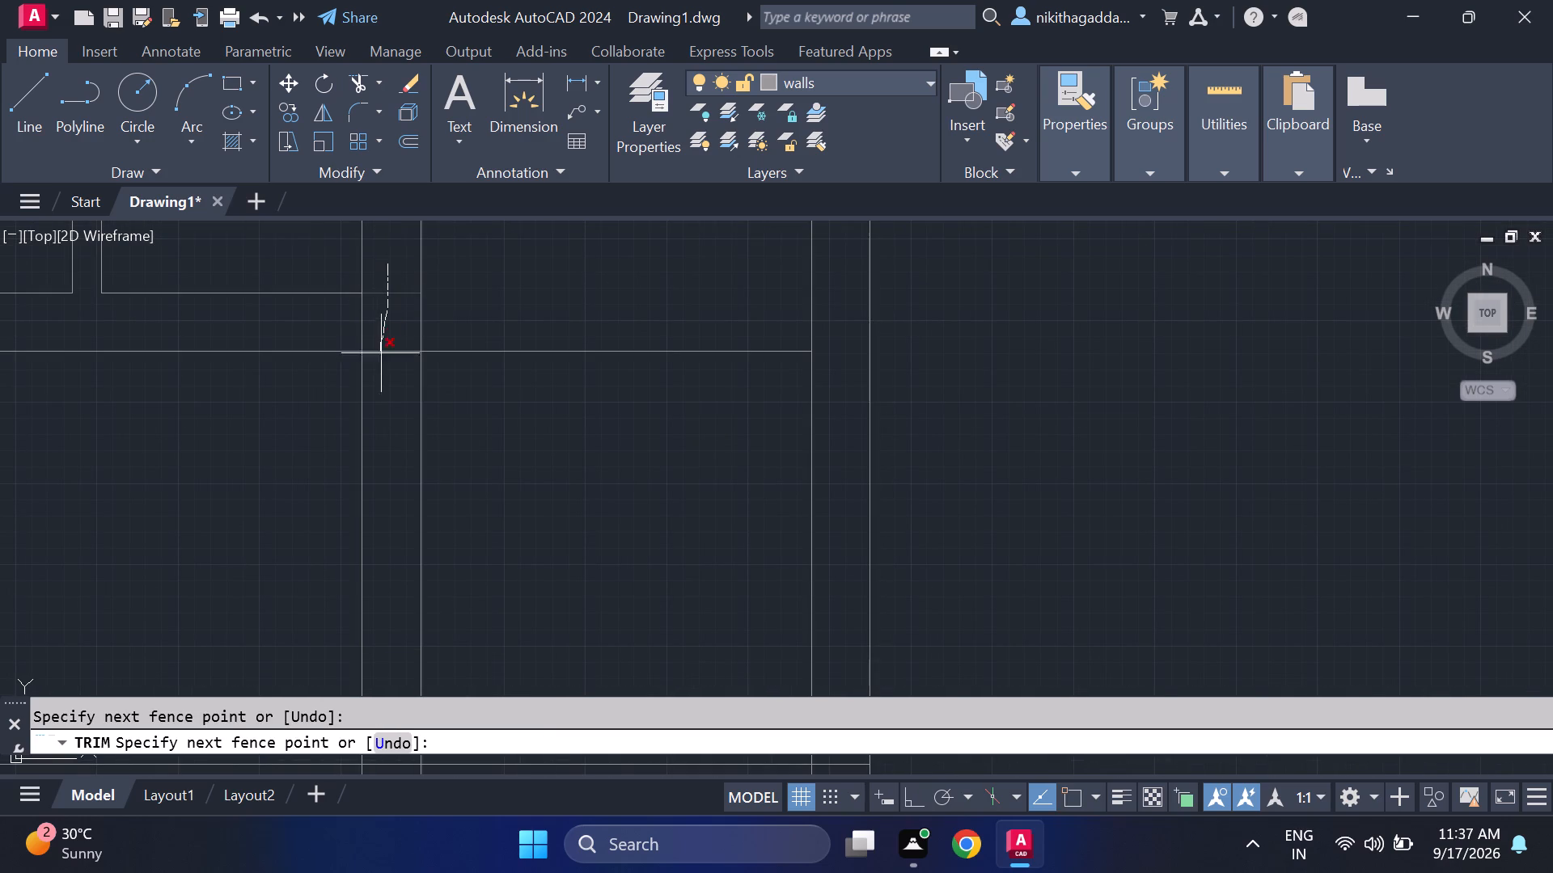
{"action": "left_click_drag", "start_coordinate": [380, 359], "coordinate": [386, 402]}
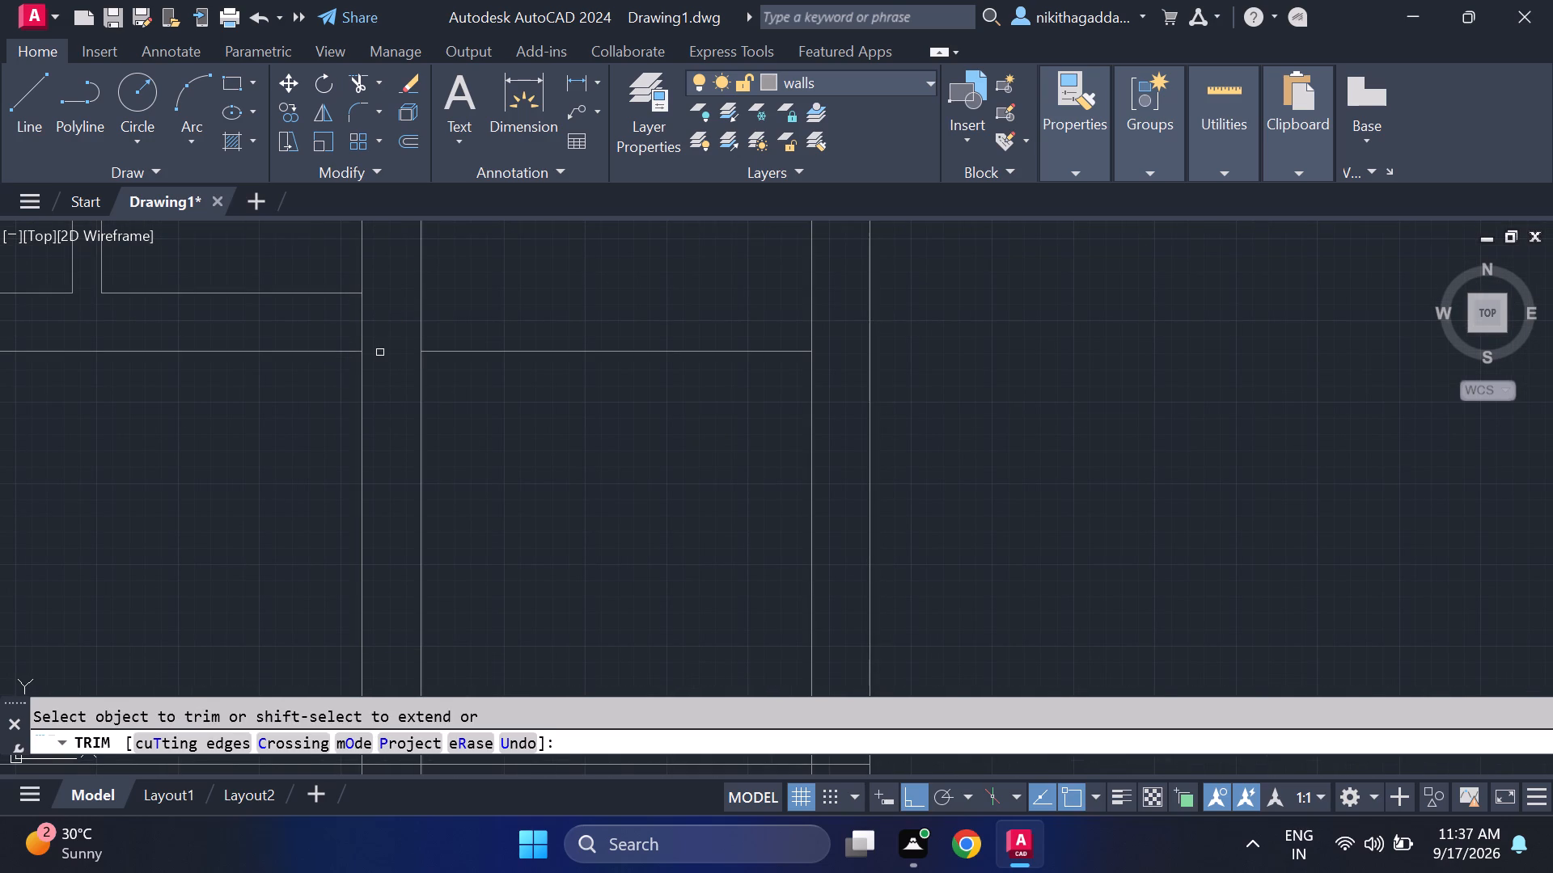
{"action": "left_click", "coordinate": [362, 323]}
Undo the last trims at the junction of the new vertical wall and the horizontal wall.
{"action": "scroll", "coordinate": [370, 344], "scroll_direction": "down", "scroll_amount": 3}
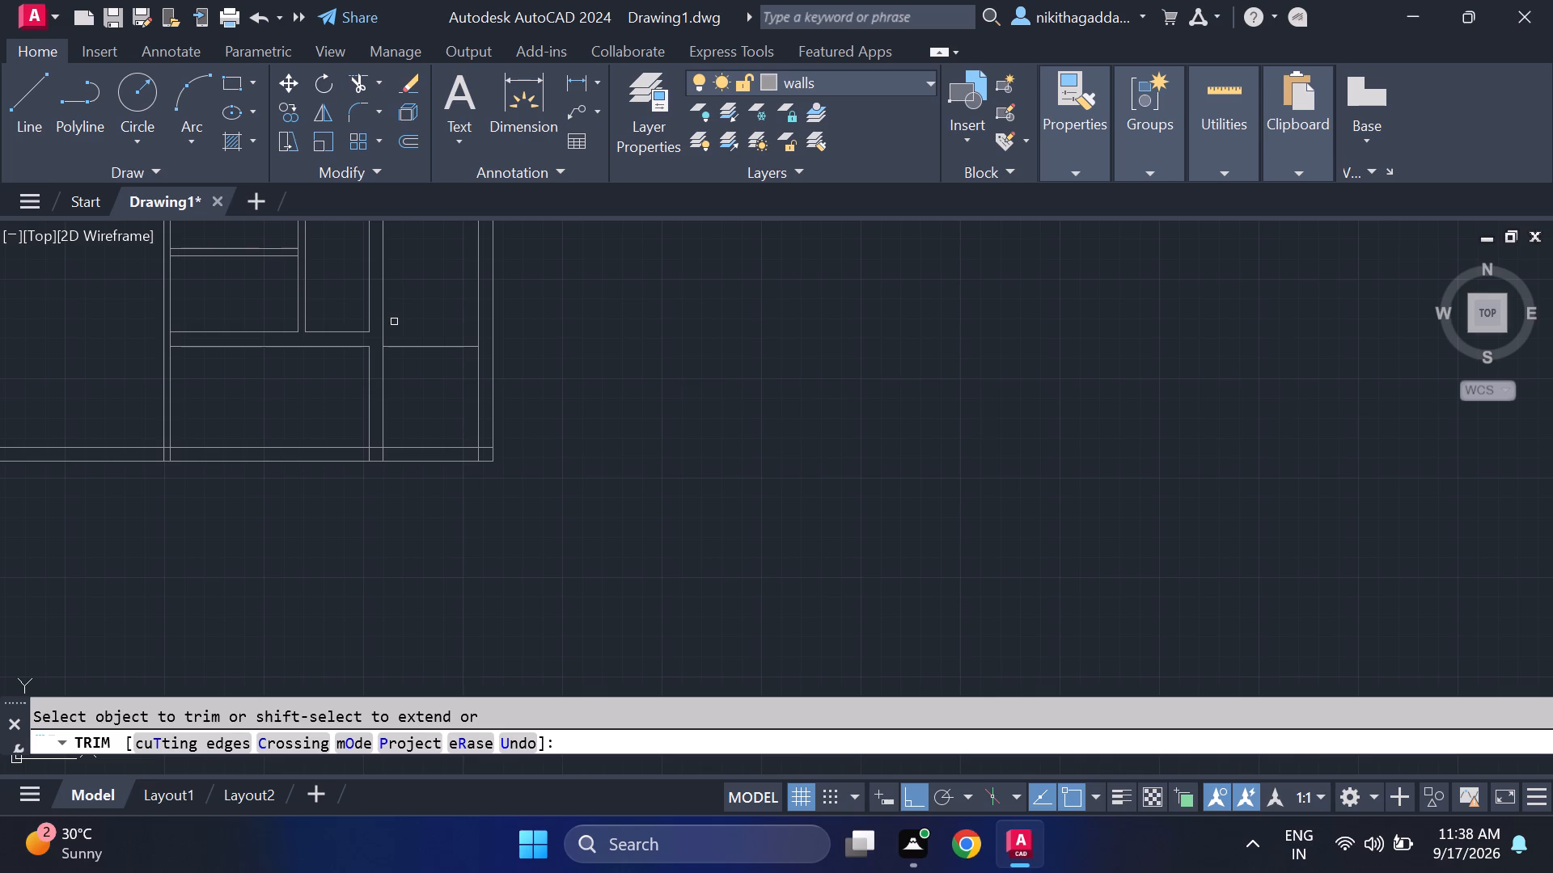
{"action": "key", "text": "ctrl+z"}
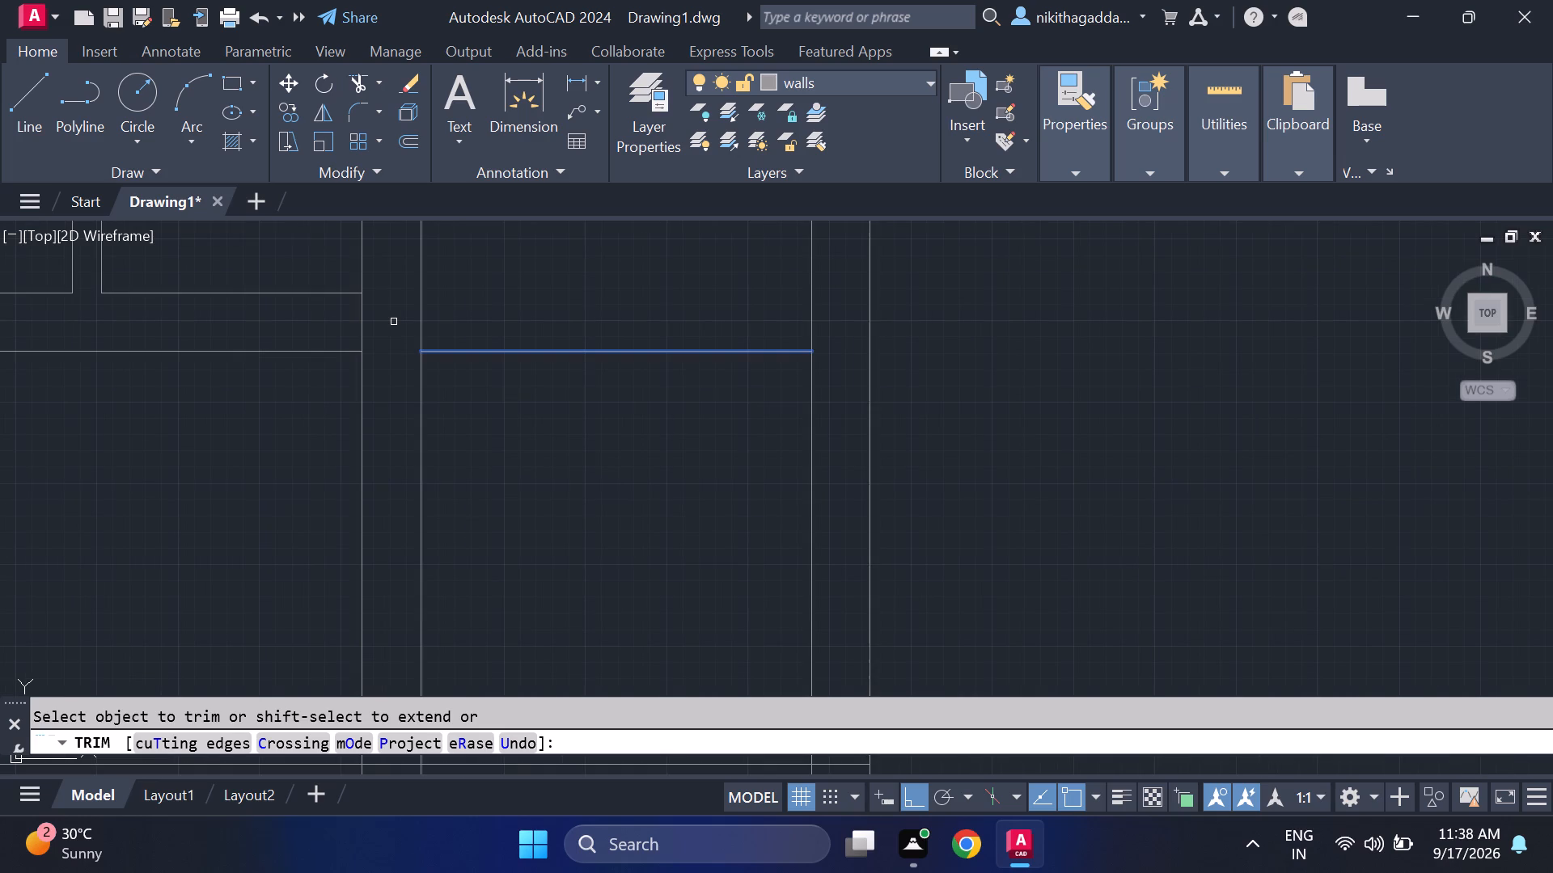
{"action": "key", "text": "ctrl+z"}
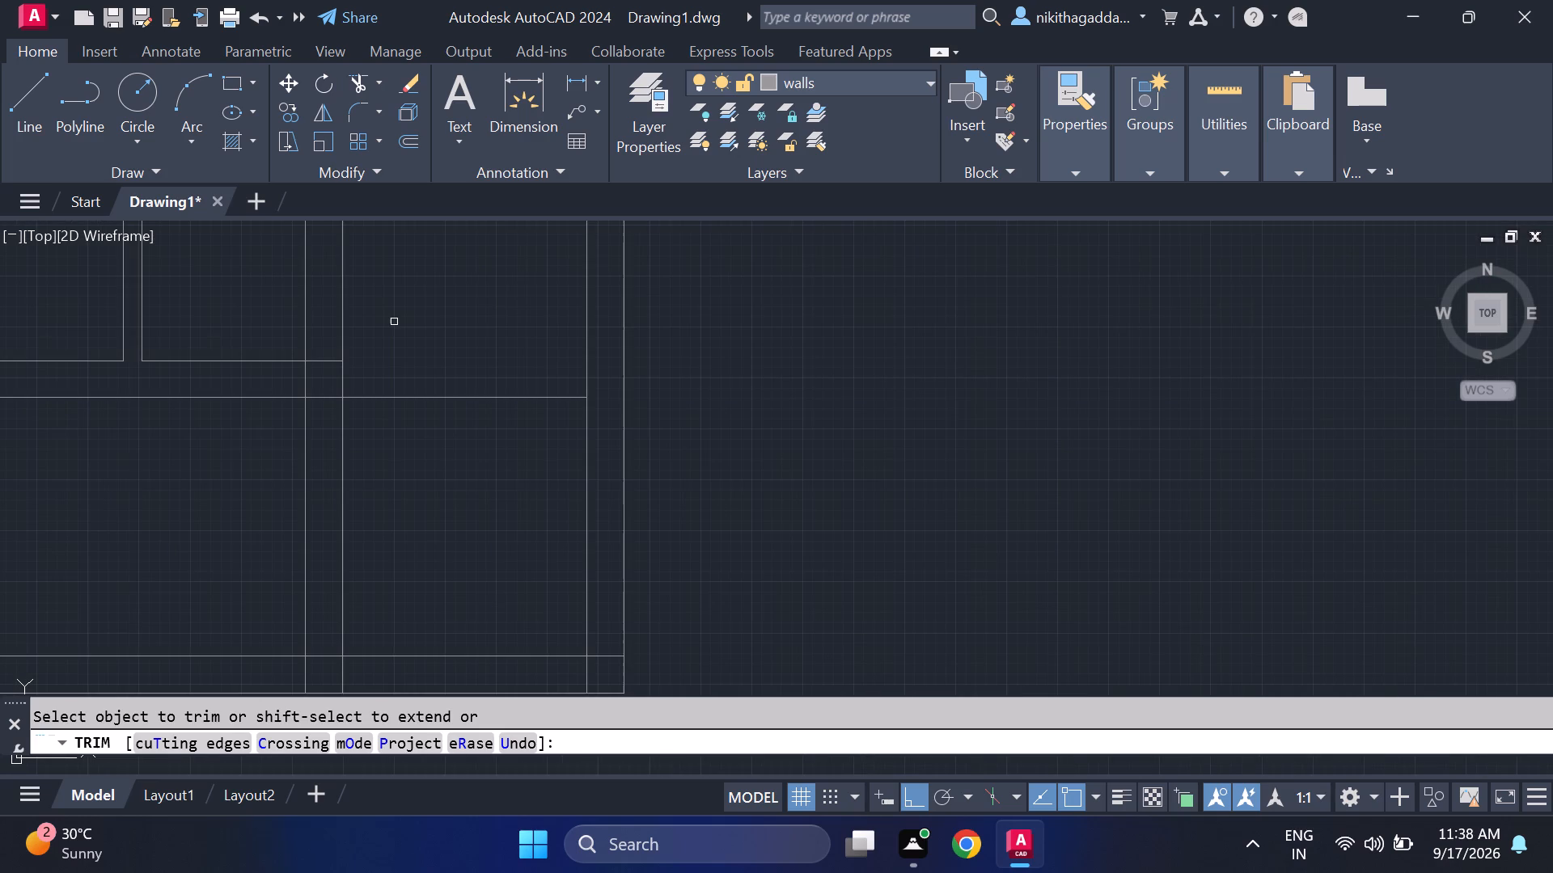
Trim away both lines of the new vertical wall above the lower horizontal wall, through and beyond the short horizontal wall stub.
{"action": "scroll", "coordinate": [408, 344], "scroll_direction": "down", "scroll_amount": 1}
{"action": "middle_click_drag", "start_coordinate": [404, 309], "coordinate": [476, 504]}
{"action": "left_click_drag", "start_coordinate": [480, 469], "coordinate": [410, 508]}
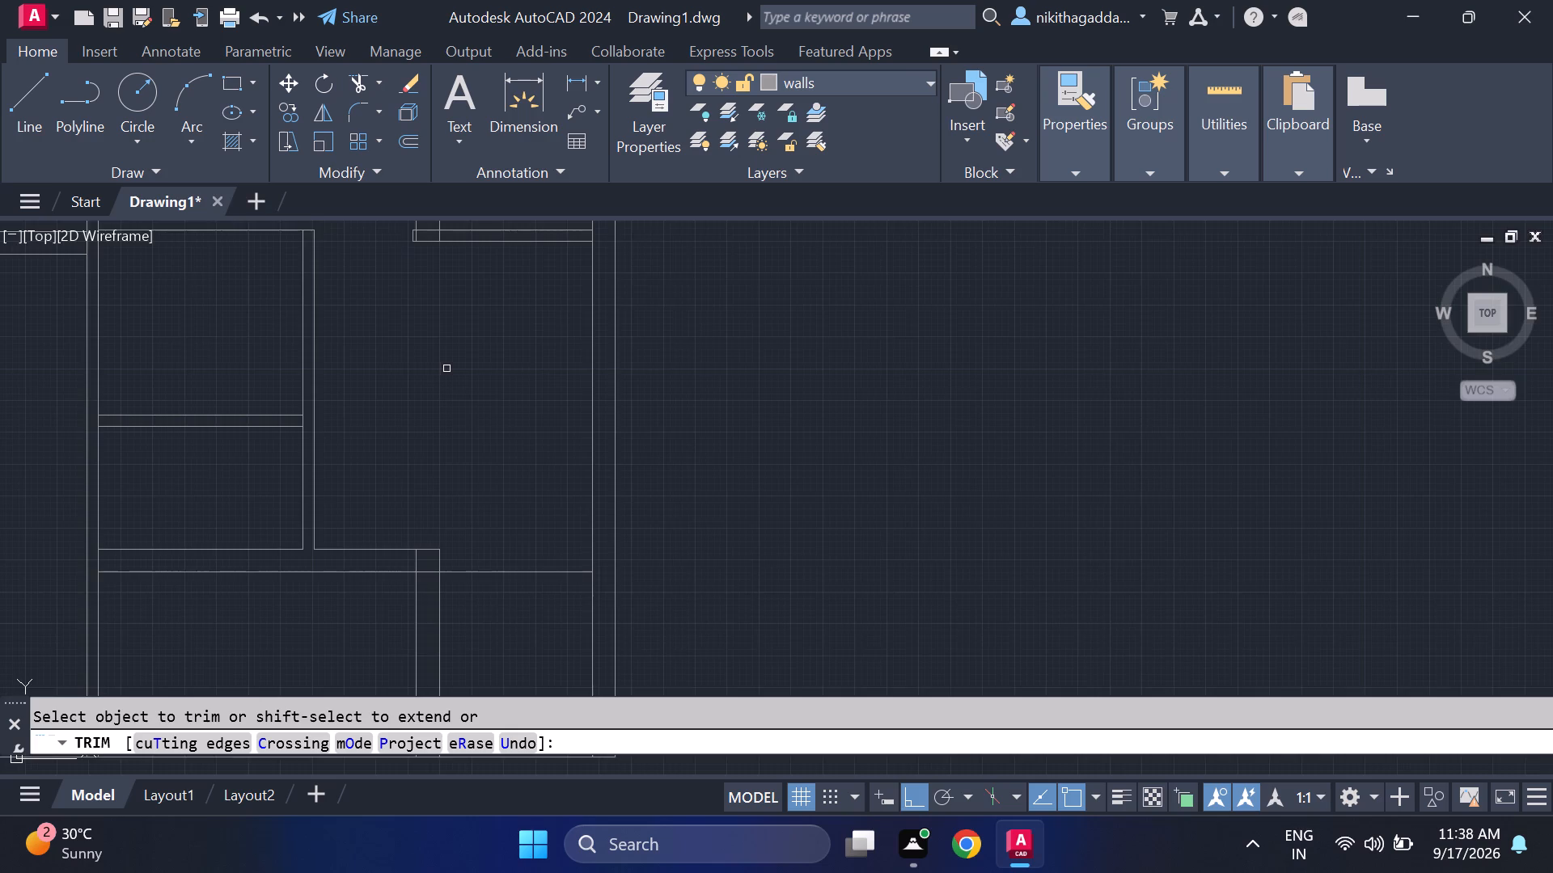
{"action": "middle_click_drag", "start_coordinate": [460, 414], "coordinate": [498, 647]}
{"action": "scroll", "coordinate": [486, 503], "scroll_direction": "up", "scroll_amount": 2}
{"action": "scroll", "coordinate": [449, 412], "scroll_direction": "up", "scroll_amount": 3}
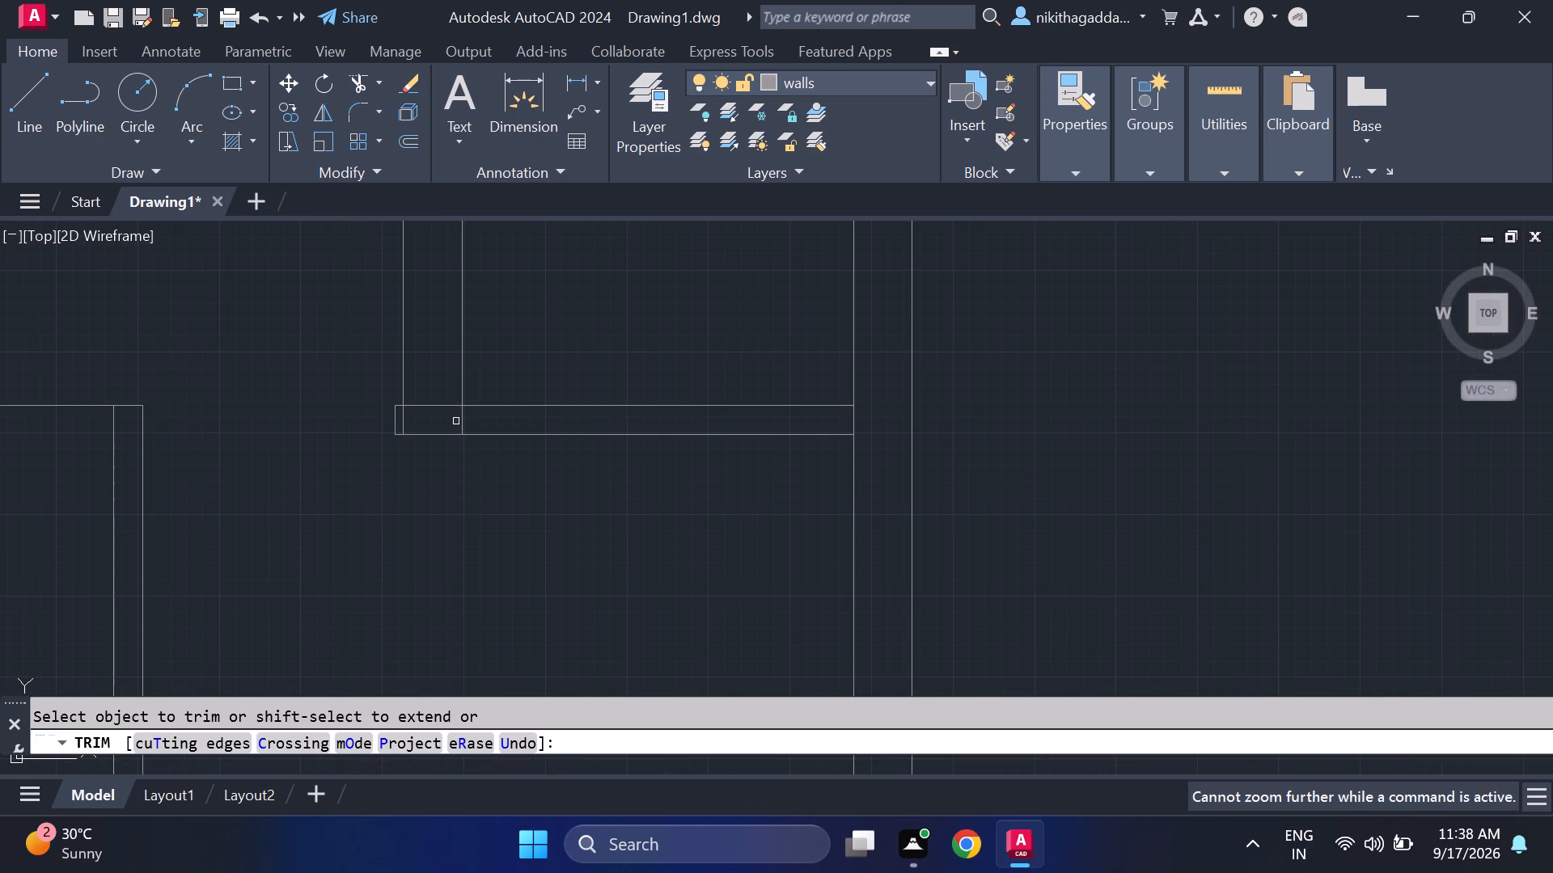
{"action": "scroll", "coordinate": [459, 417], "scroll_direction": "up", "scroll_amount": 2}
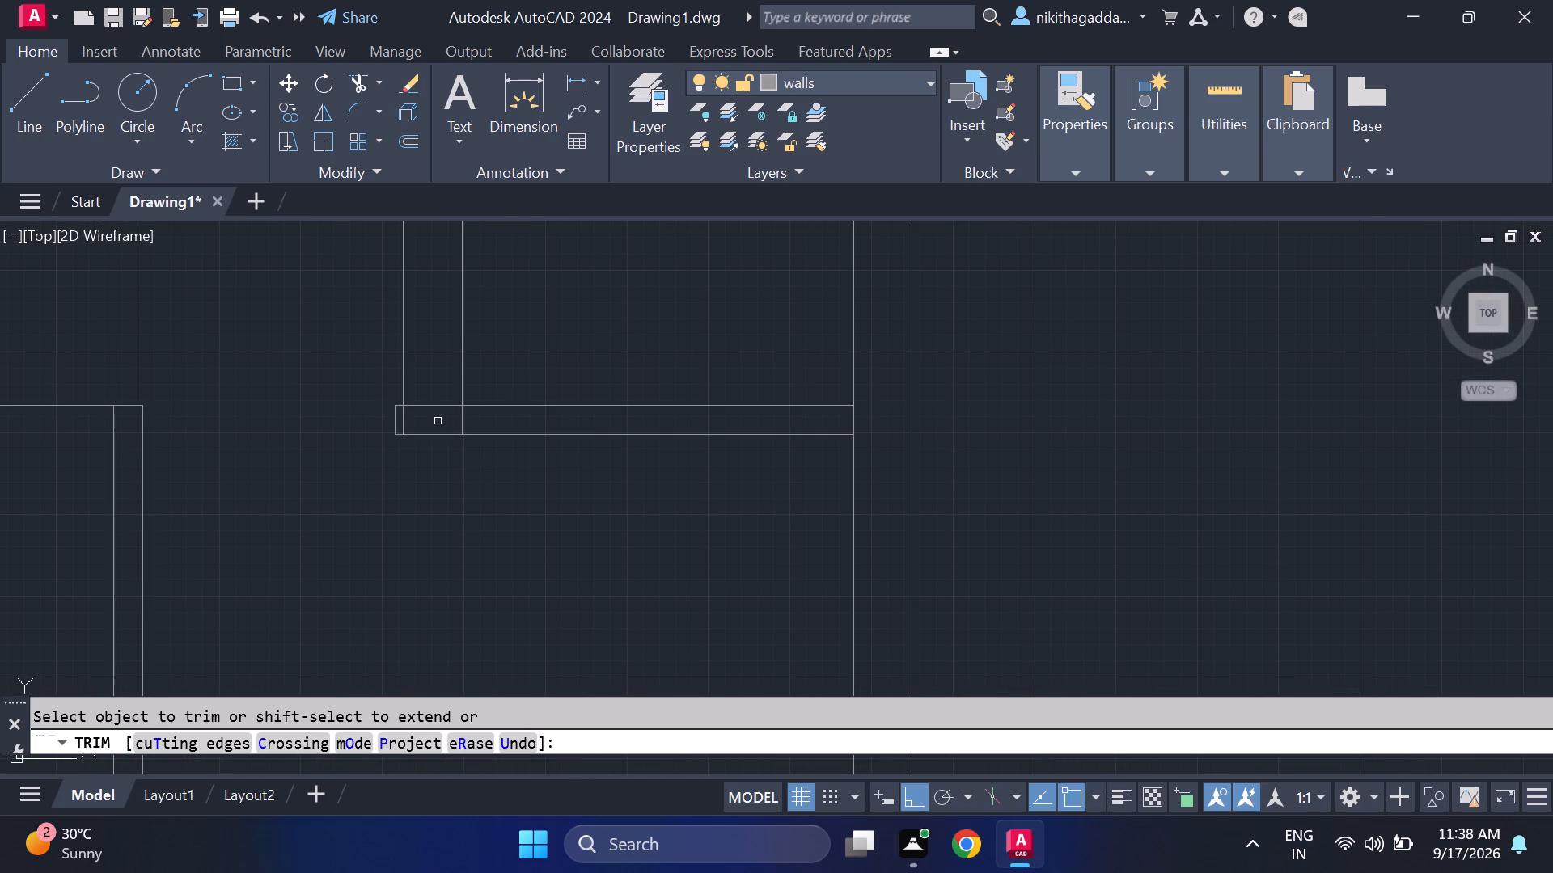
{"action": "left_click", "coordinate": [405, 420]}
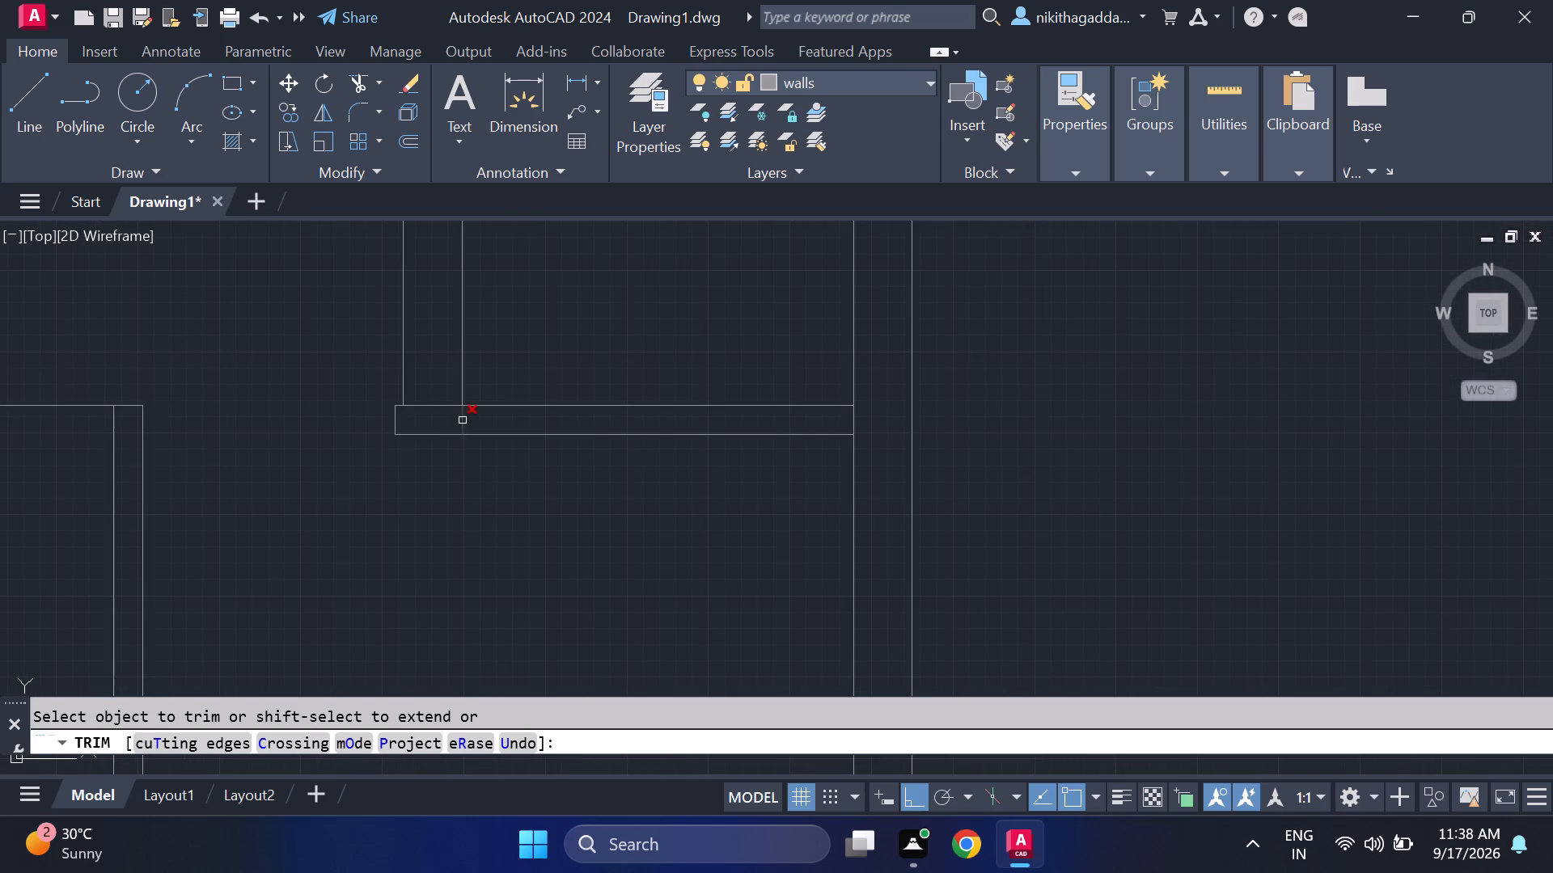
{"action": "left_click", "coordinate": [464, 420]}
{"action": "left_click_drag", "start_coordinate": [469, 329], "coordinate": [361, 359]}
Trim the overlapping vertical and horizontal lines inside the corner where the new vertical wall meets the lower horizontal wall.
{"action": "scroll", "coordinate": [388, 380], "scroll_direction": "down", "scroll_amount": 5}
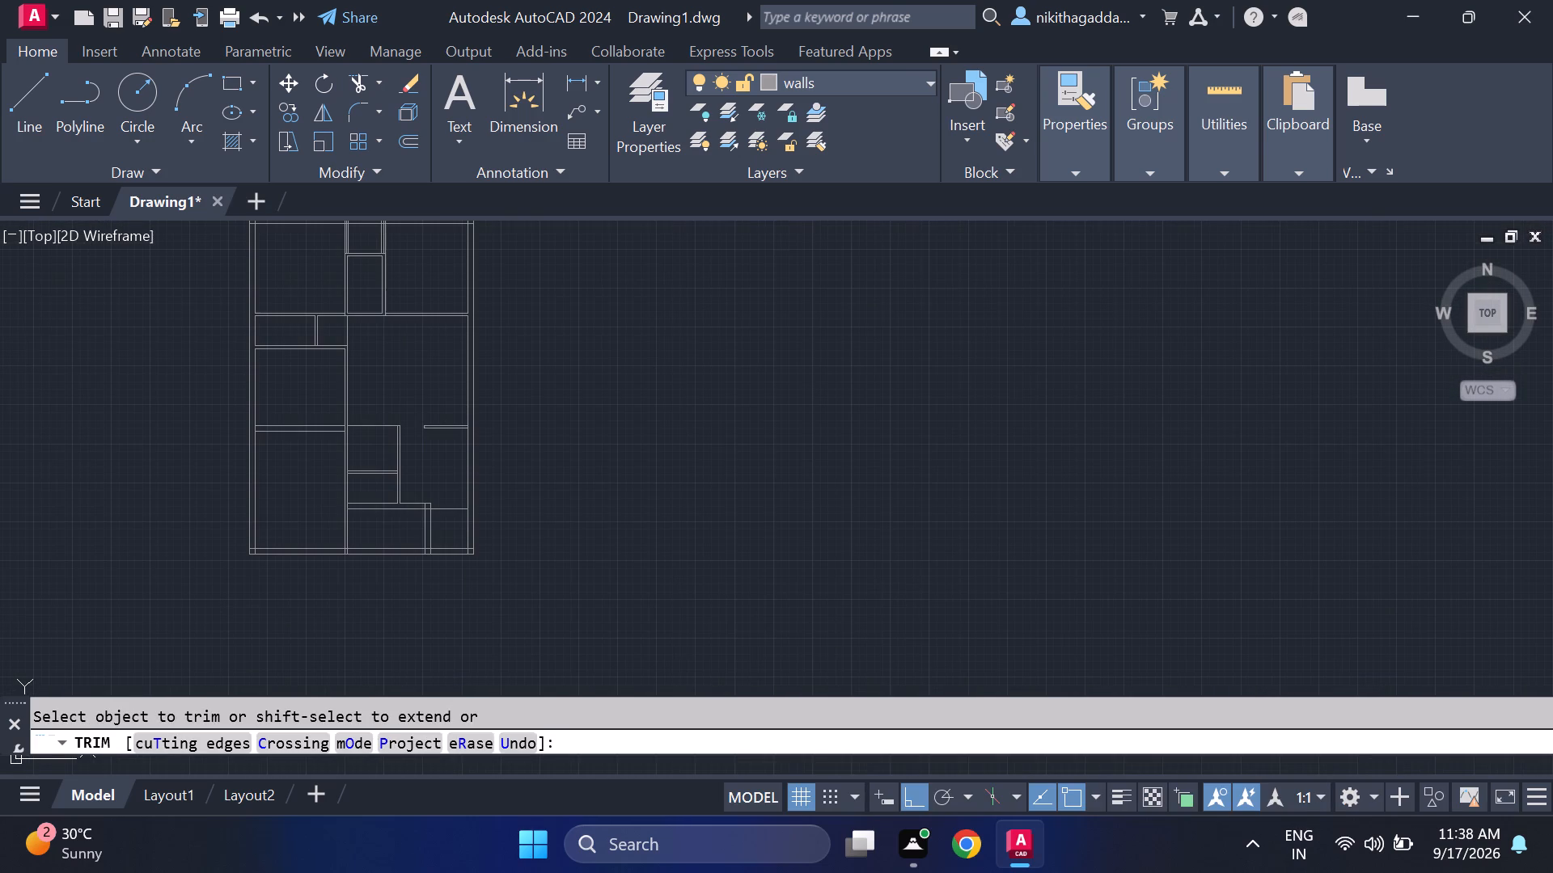
{"action": "scroll", "coordinate": [400, 334], "scroll_direction": "up", "scroll_amount": 3}
{"action": "scroll", "coordinate": [400, 335], "scroll_direction": "down", "scroll_amount": 2}
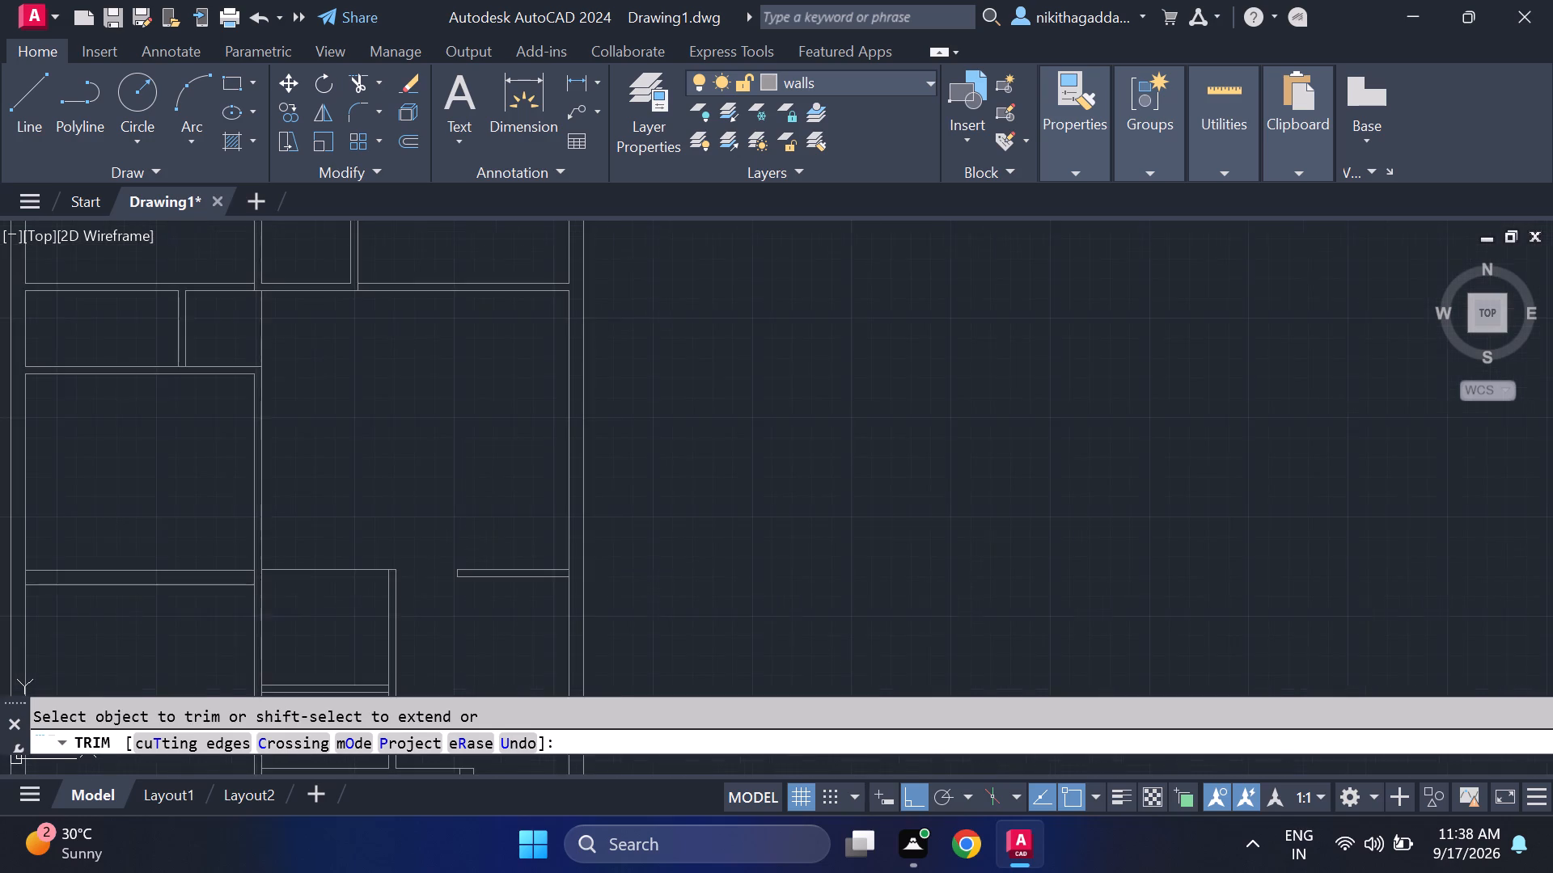
{"action": "scroll", "coordinate": [400, 344], "scroll_direction": "down", "scroll_amount": 1}
{"action": "scroll", "coordinate": [401, 456], "scroll_direction": "up", "scroll_amount": 2}
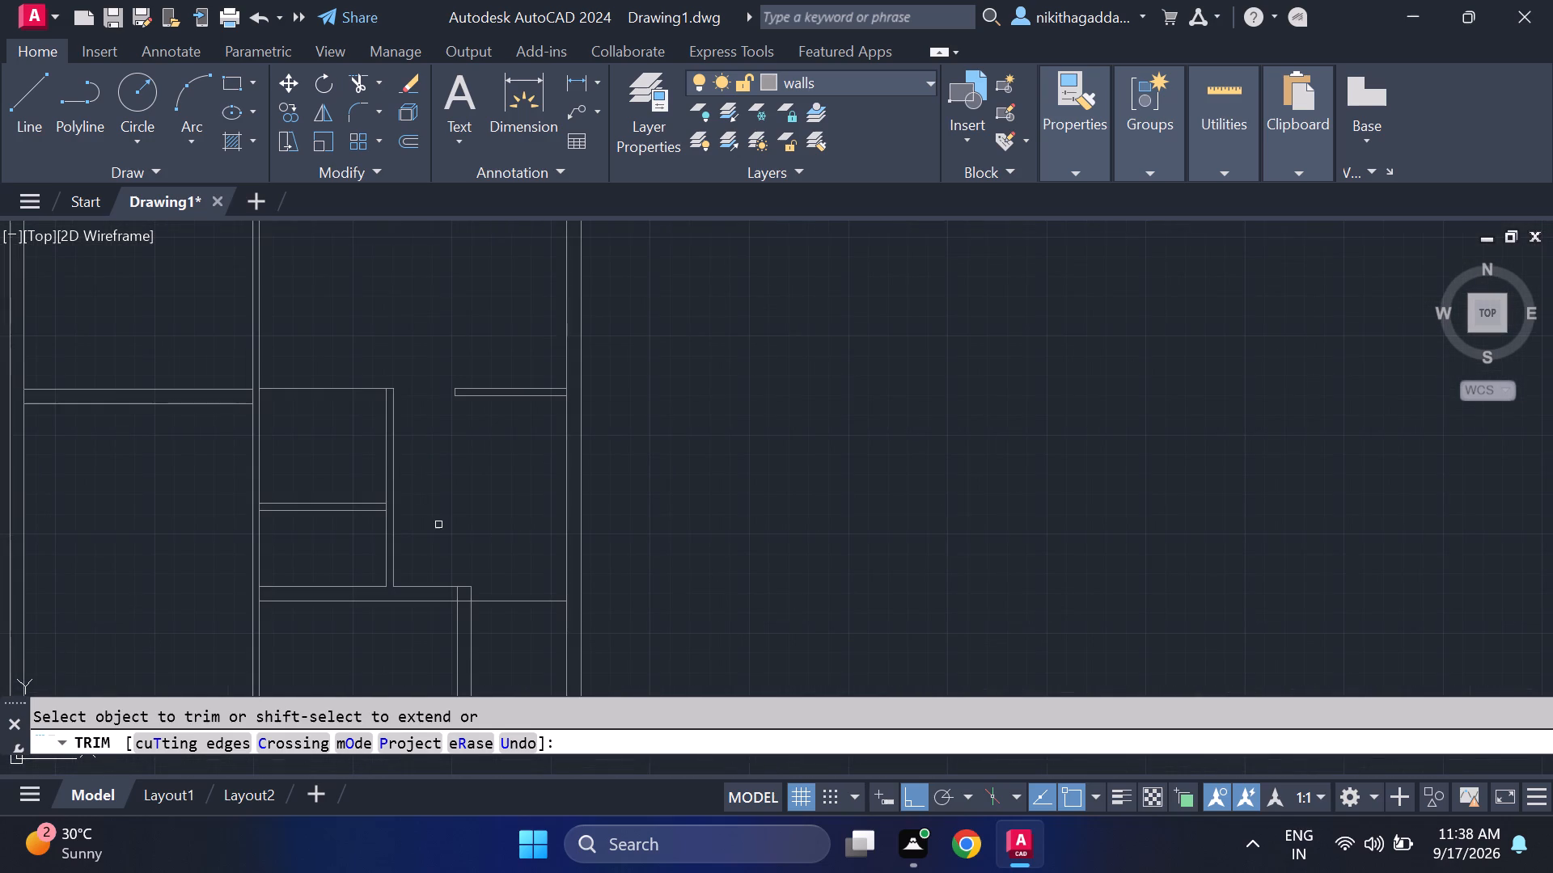
{"action": "middle_click_drag", "start_coordinate": [438, 520], "coordinate": [442, 422]}
{"action": "scroll", "coordinate": [464, 523], "scroll_direction": "up", "scroll_amount": 3}
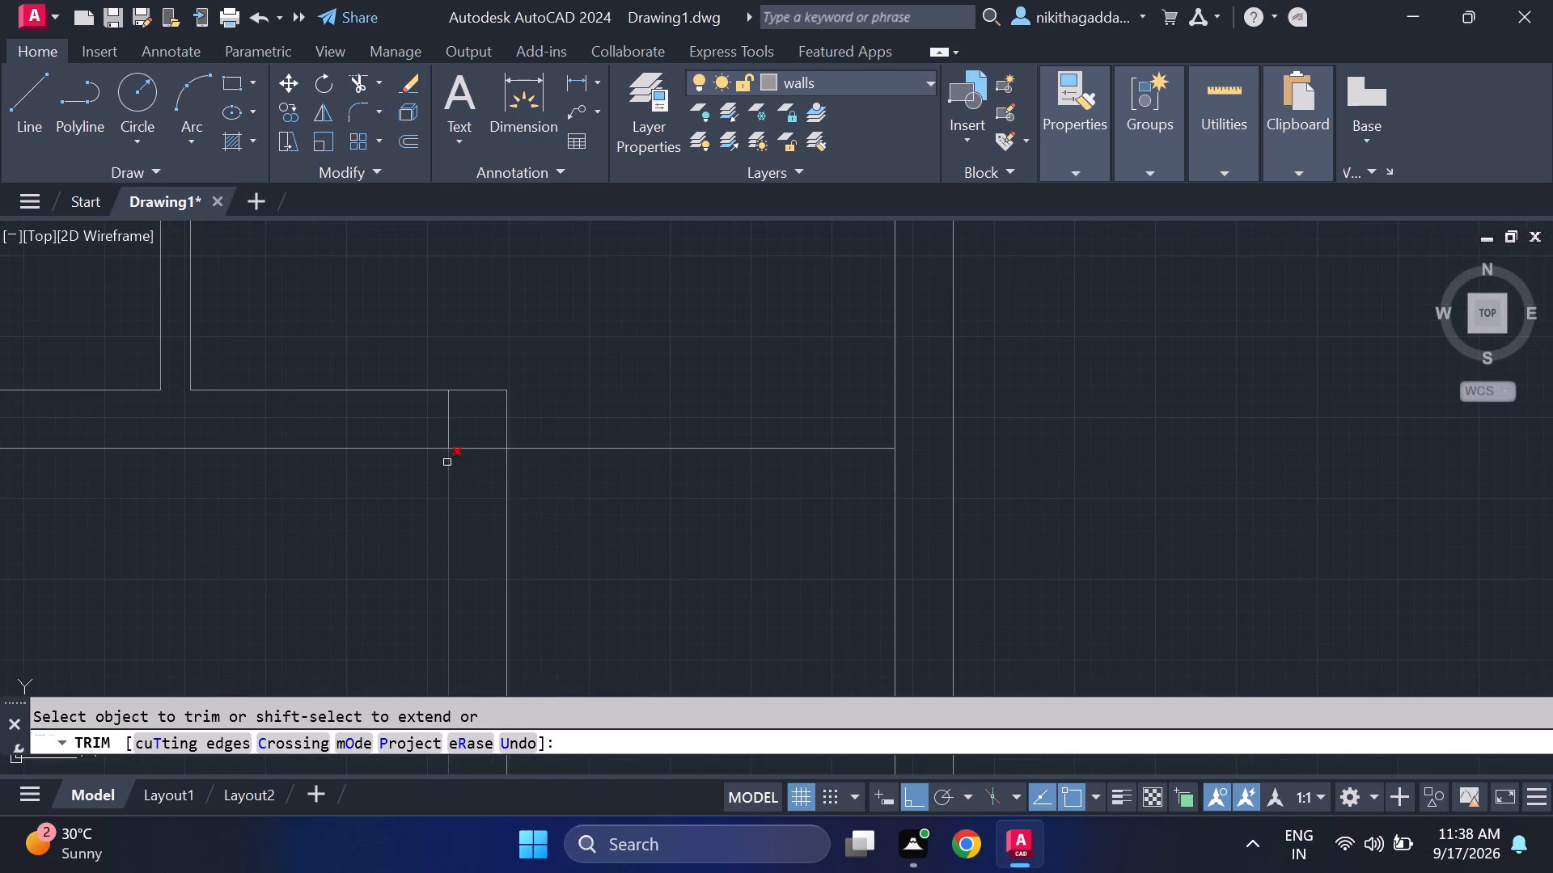
{"action": "left_click", "coordinate": [446, 423]}
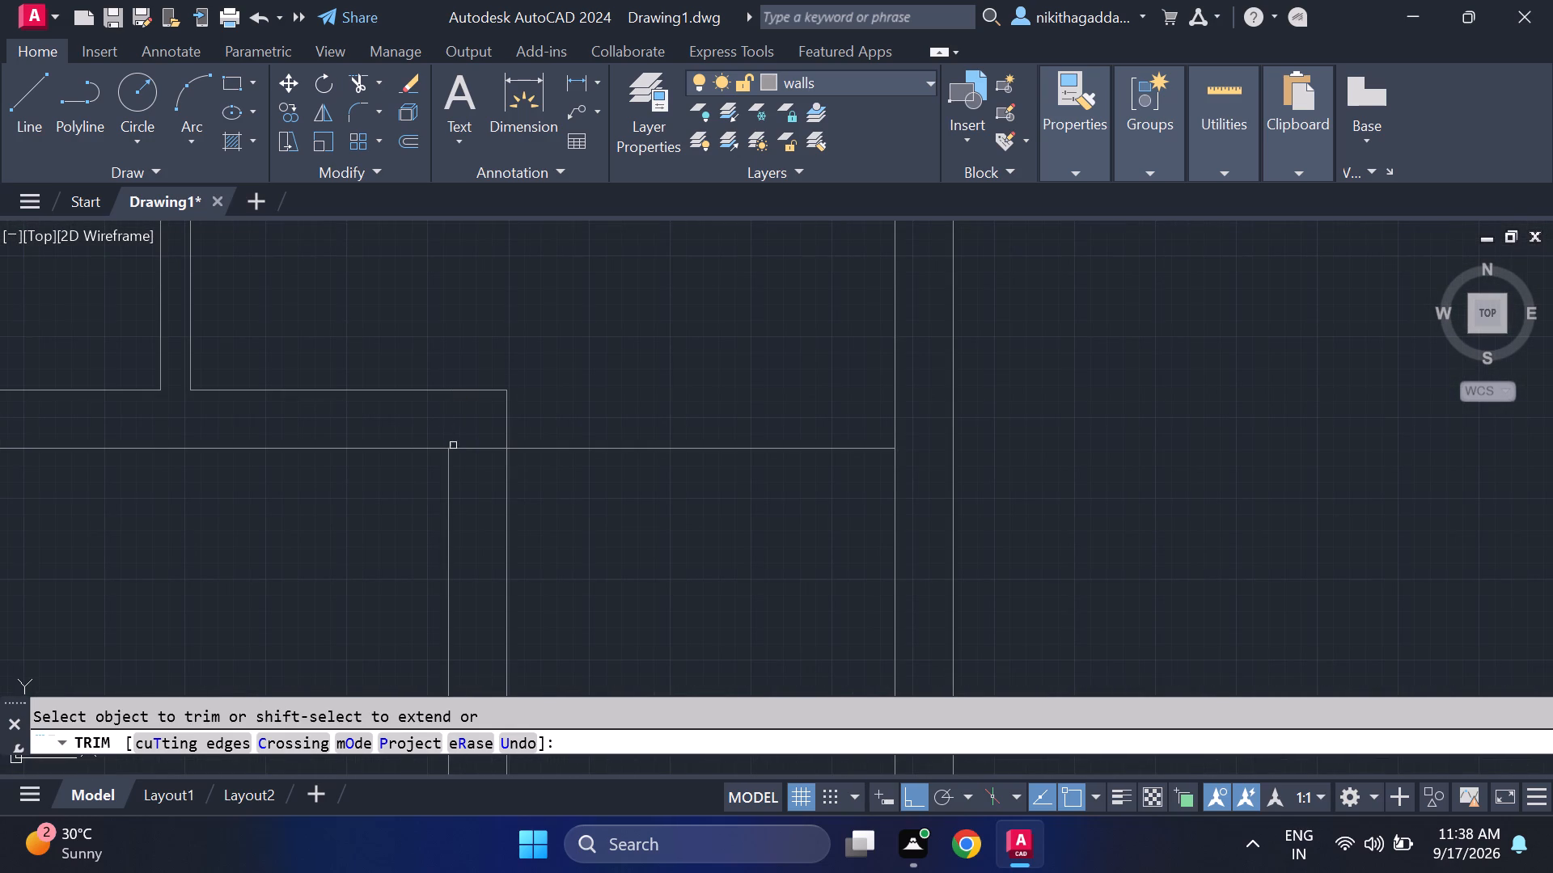
{"action": "left_click", "coordinate": [466, 449]}
Trim the right outer wall's inner line between the two faces of the short horizontal wall stub.
{"action": "scroll", "coordinate": [466, 460], "scroll_direction": "down", "scroll_amount": 3}
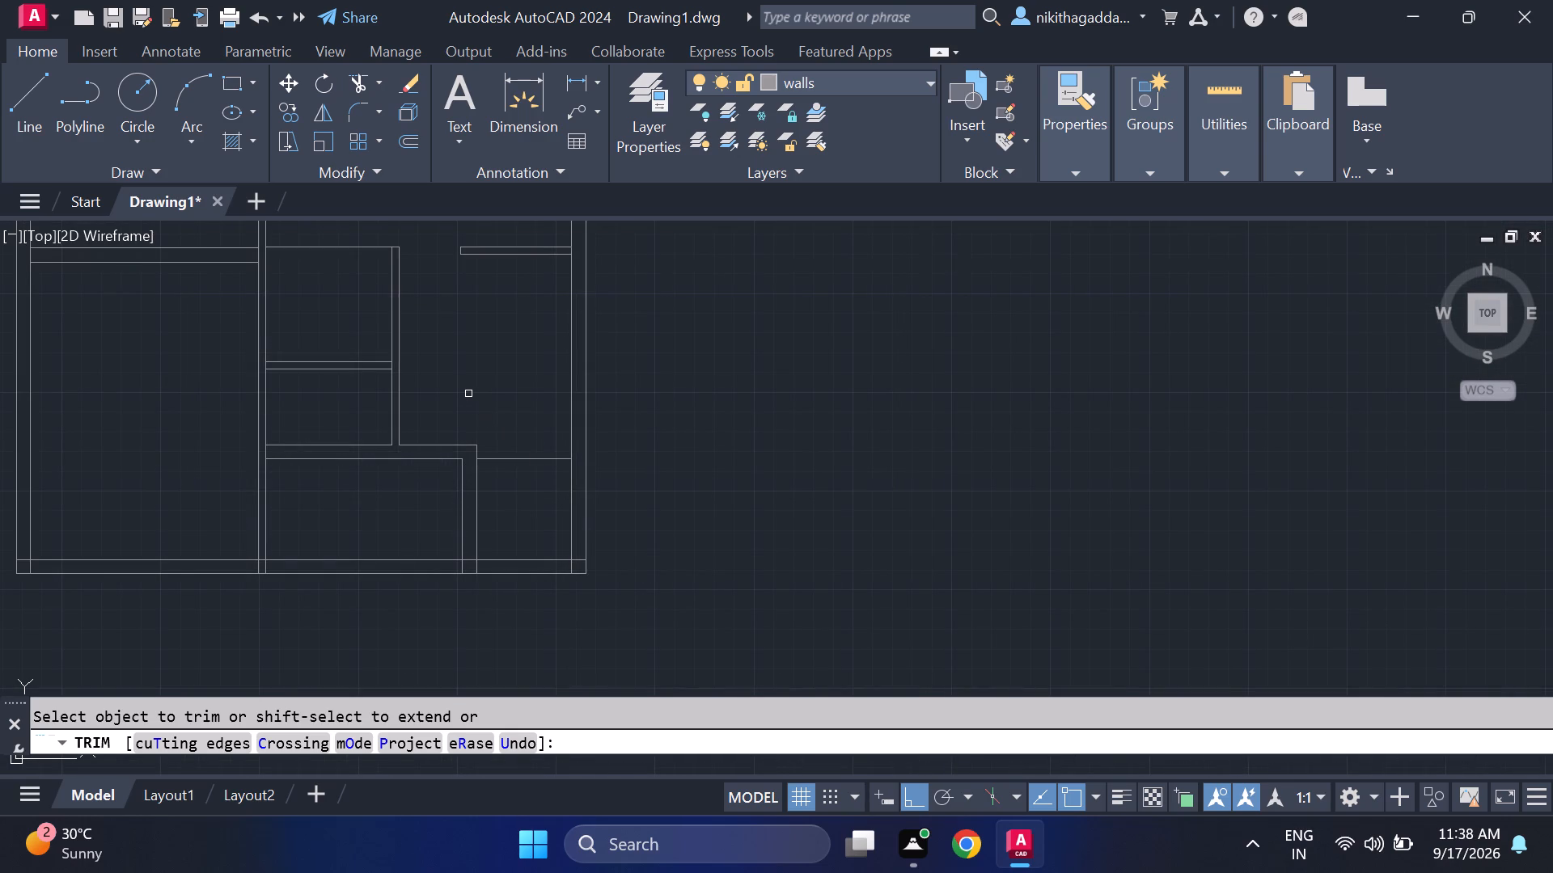
{"action": "scroll", "coordinate": [569, 250], "scroll_direction": "up", "scroll_amount": 3}
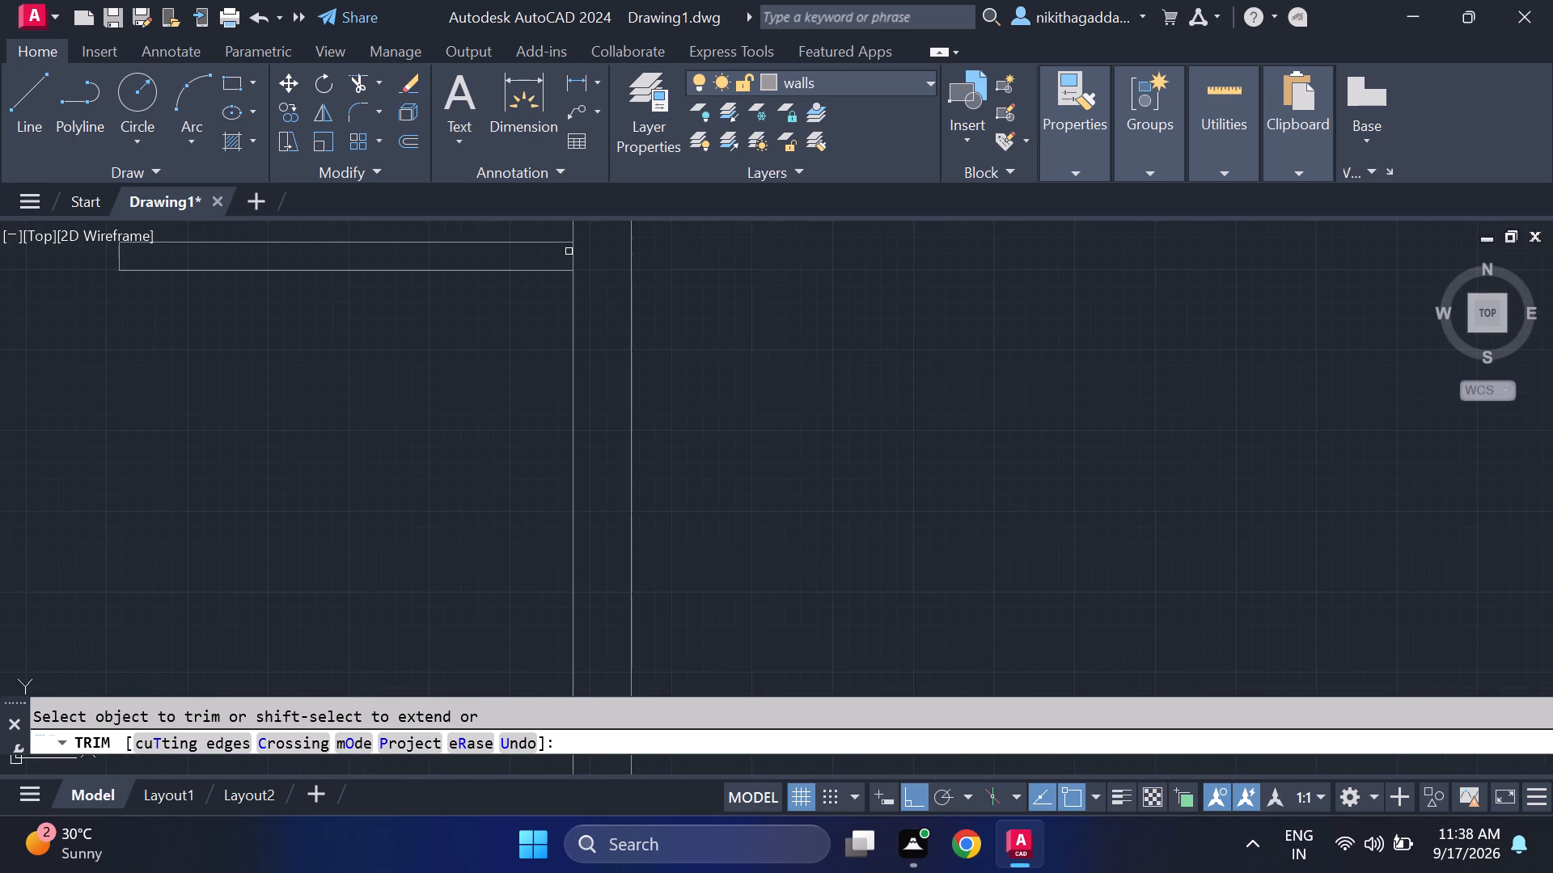
{"action": "left_click", "coordinate": [572, 257]}
Trim the central vertical wall's right line above the partition between the two small rooms.
{"action": "scroll", "coordinate": [585, 426], "scroll_direction": "down", "scroll_amount": 3}
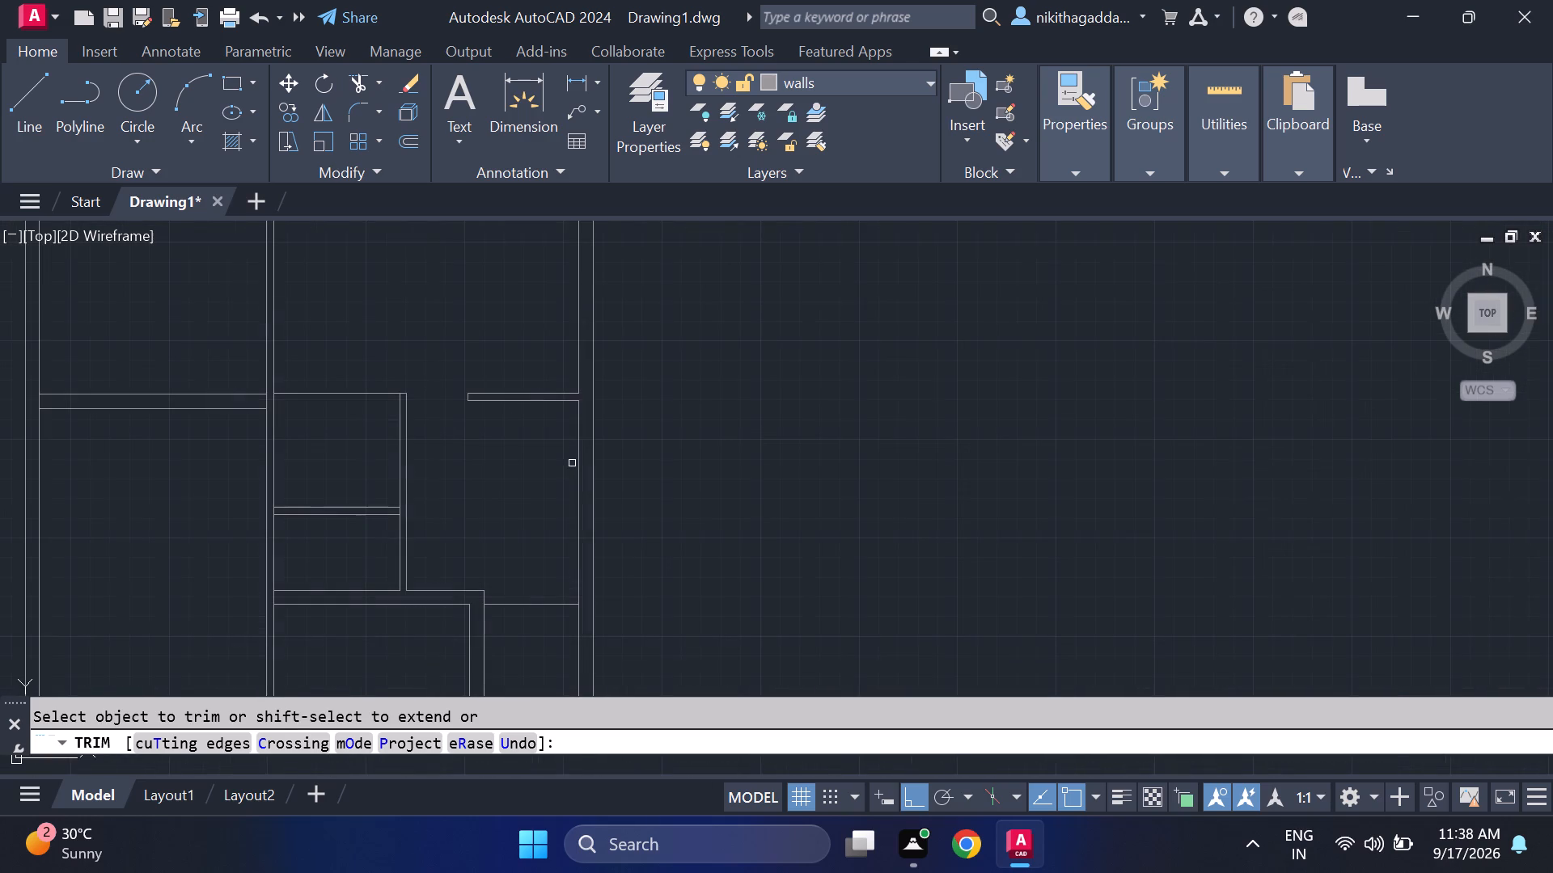
{"action": "middle_click_drag", "start_coordinate": [508, 576], "coordinate": [483, 446]}
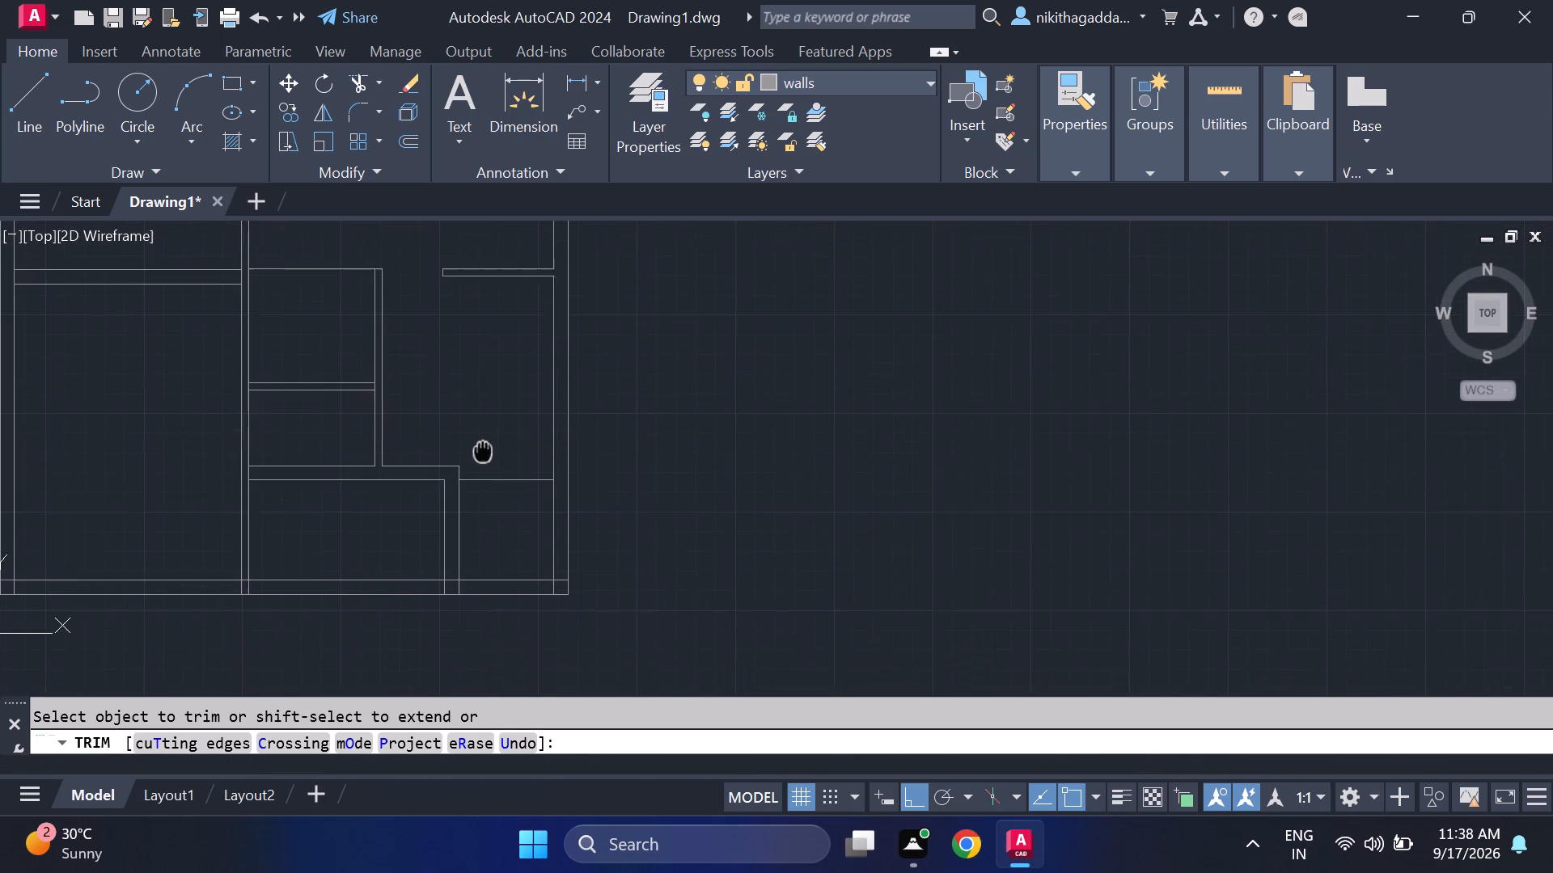
{"action": "middle_click_drag", "start_coordinate": [483, 446], "coordinate": [483, 432]}
{"action": "middle_click", "coordinate": [483, 431]}
{"action": "scroll", "coordinate": [427, 609], "scroll_direction": "up", "scroll_amount": 2}
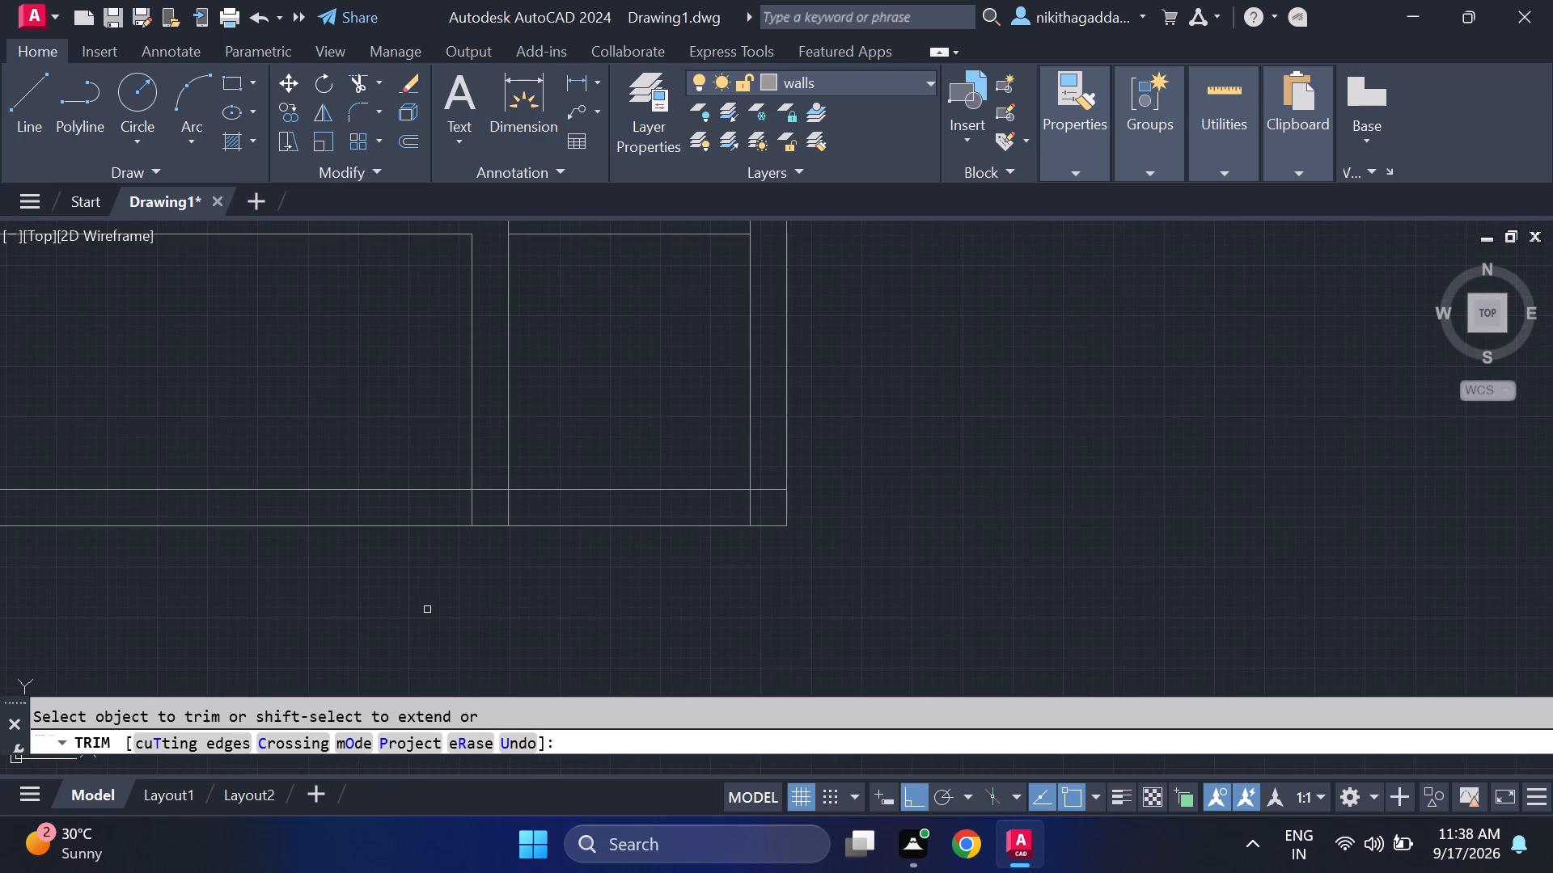
{"action": "scroll", "coordinate": [427, 609], "scroll_direction": "down", "scroll_amount": 3}
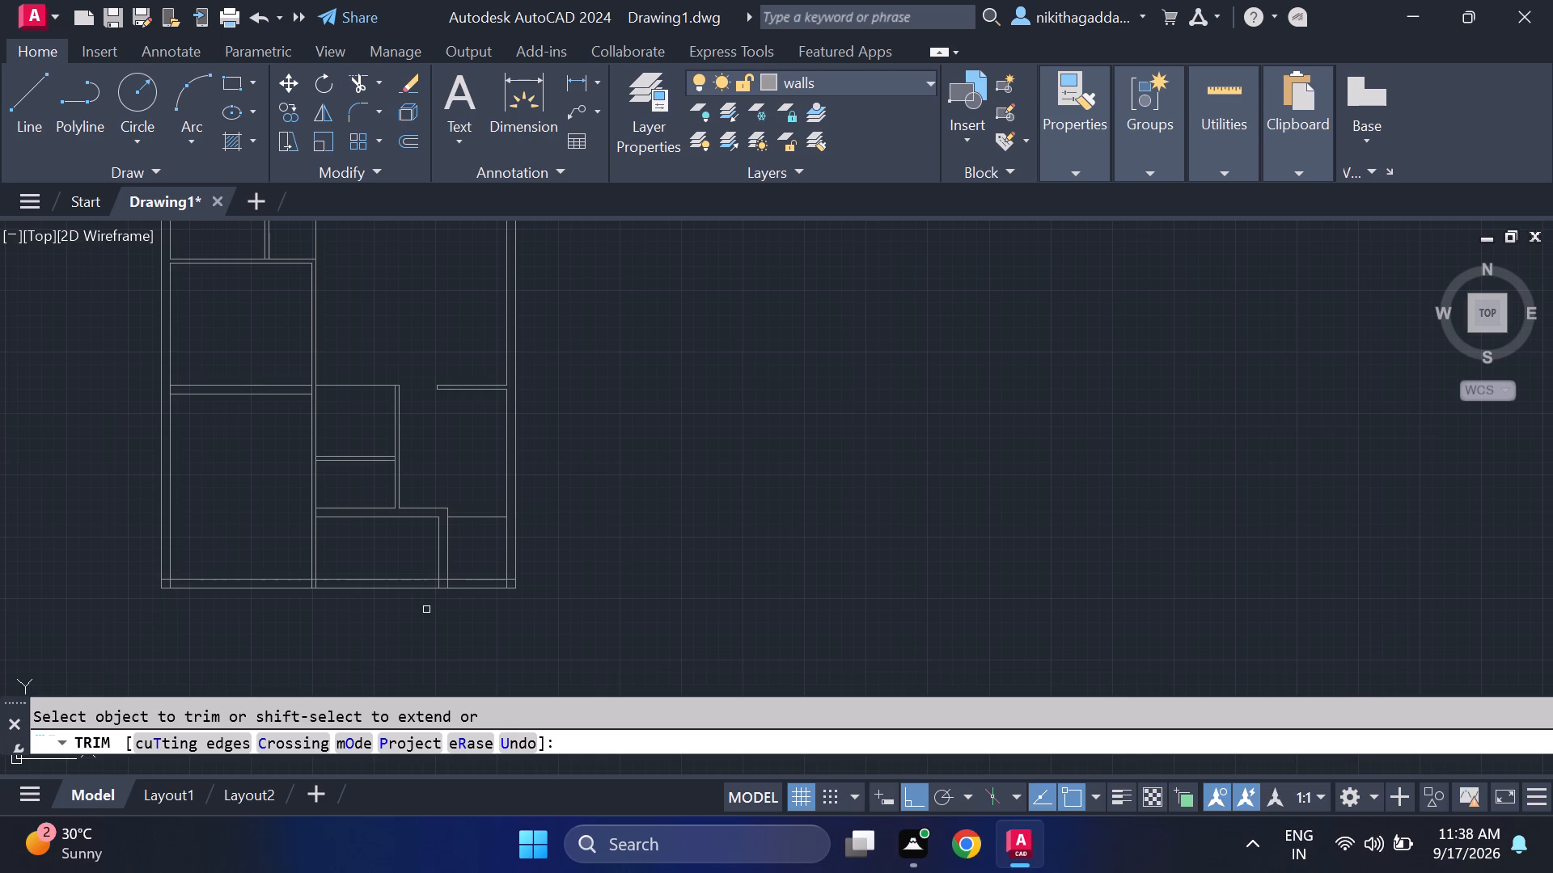
{"action": "scroll", "coordinate": [426, 609], "scroll_direction": "up", "scroll_amount": 1}
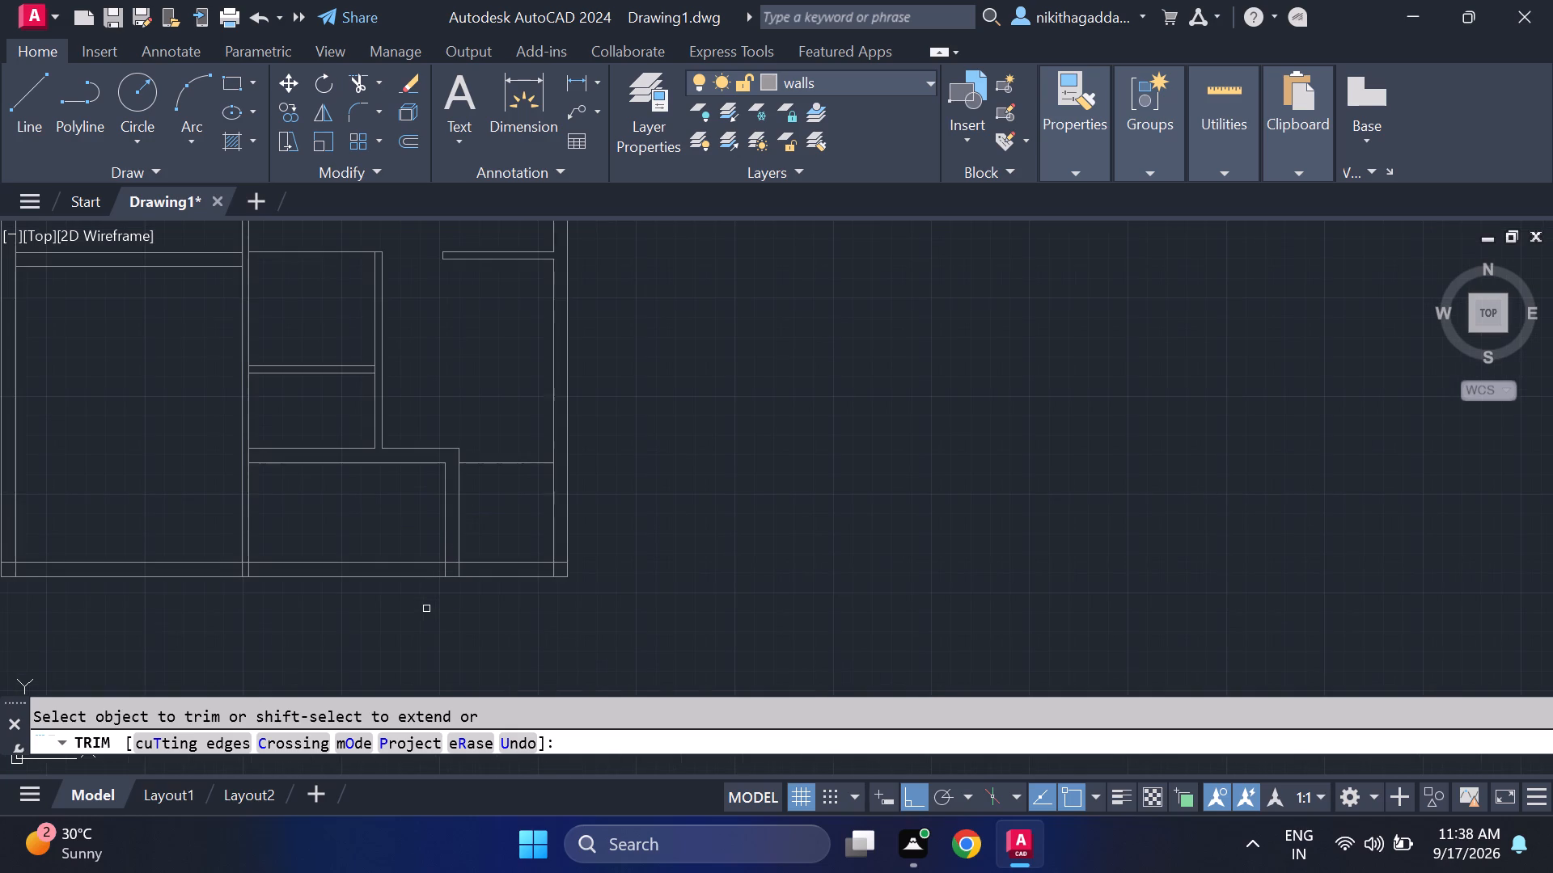
{"action": "scroll", "coordinate": [426, 609], "scroll_direction": "down", "scroll_amount": 1}
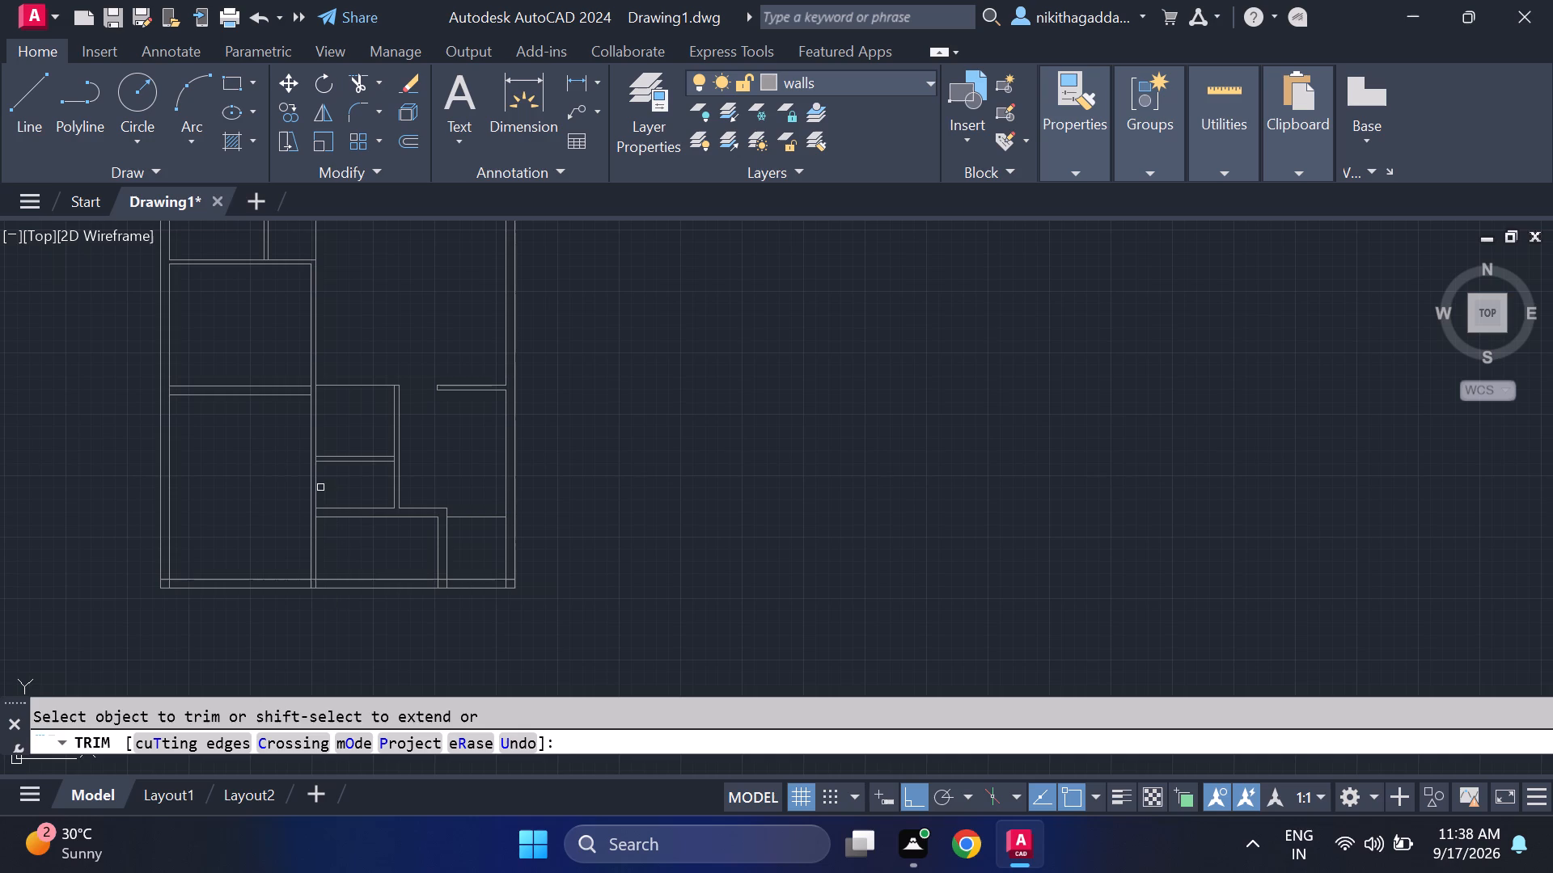
{"action": "scroll", "coordinate": [318, 471], "scroll_direction": "up", "scroll_amount": 3}
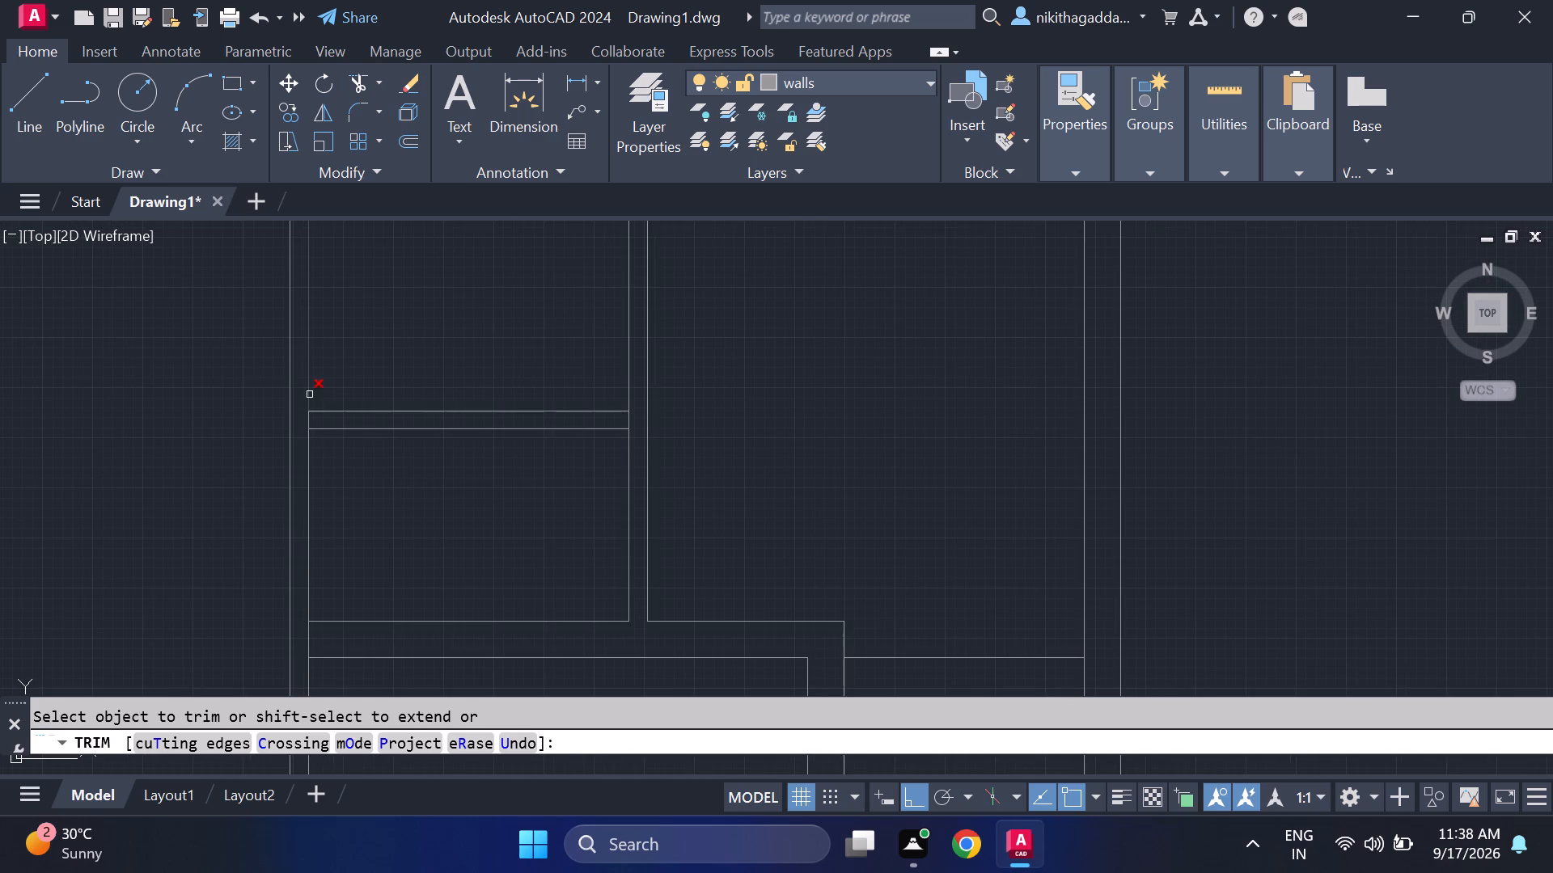
{"action": "left_click", "coordinate": [309, 391]}
{"action": "scroll", "coordinate": [309, 391], "scroll_direction": "down", "scroll_amount": 3}
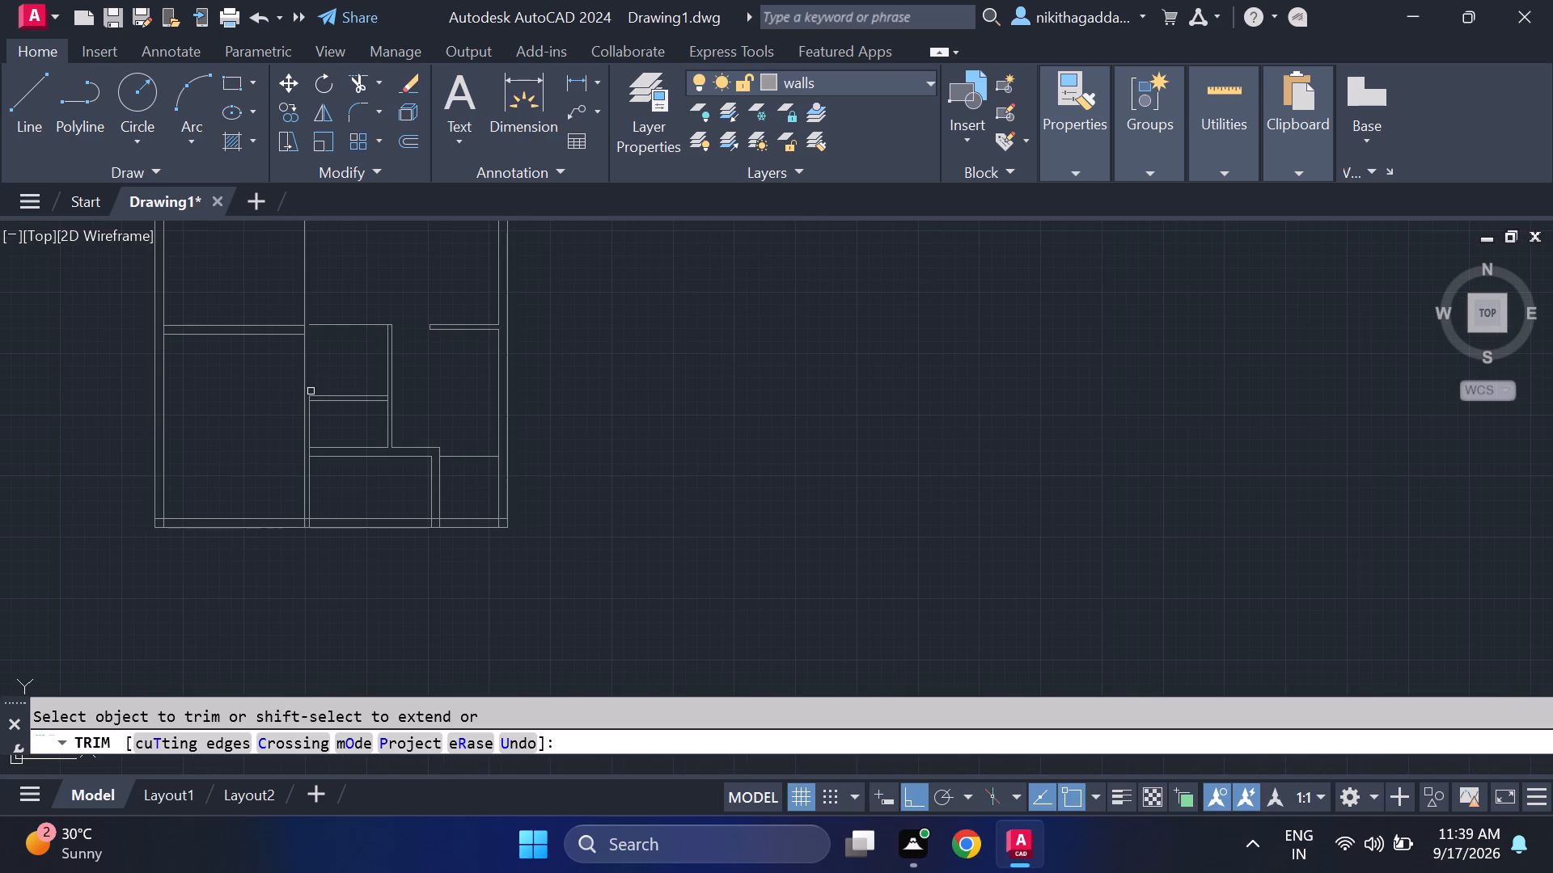
{"action": "key", "text": "Escape"}
Extend the partition's top line and the upper small room's top line to the central vertical wall's left line.
{"action": "type", "text": "ex"}
{"action": "key", "text": "Return"}
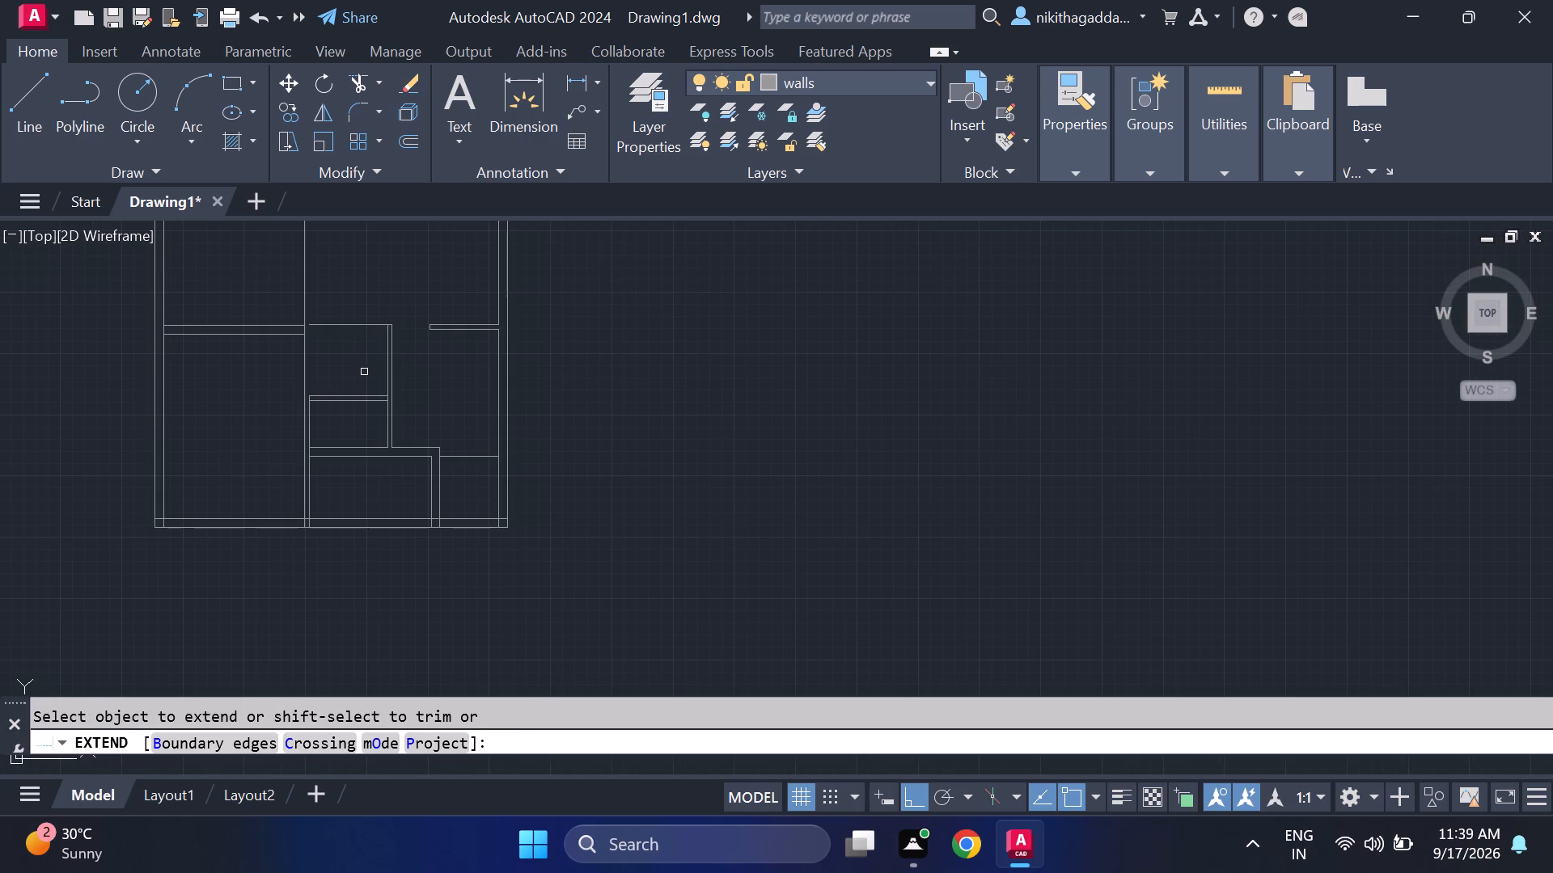
{"action": "scroll", "coordinate": [360, 394], "scroll_direction": "up", "scroll_amount": 2}
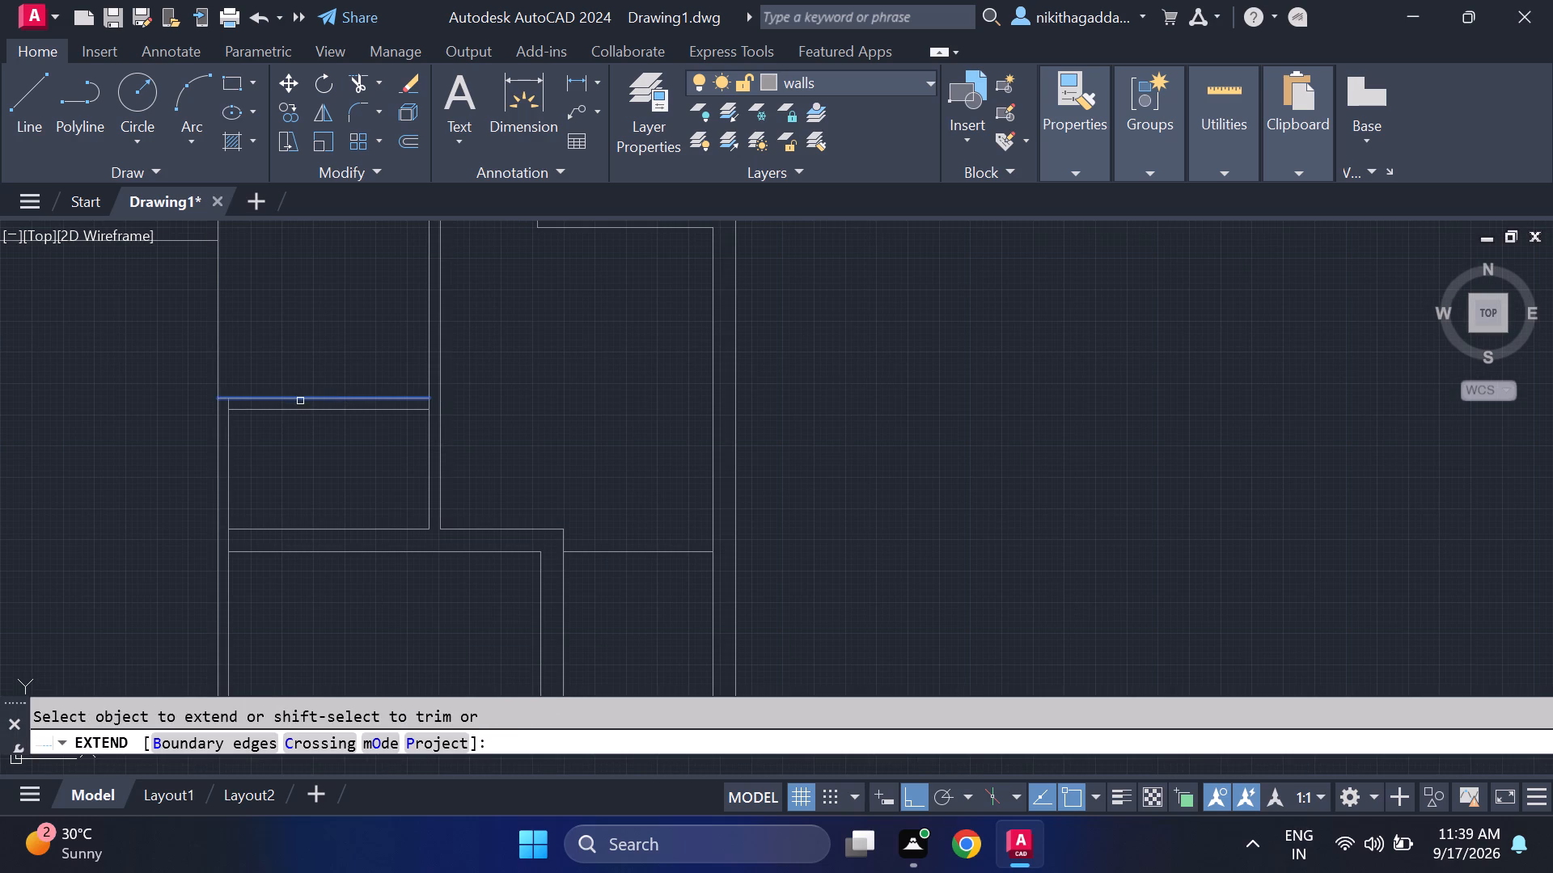
{"action": "left_click", "coordinate": [246, 397]}
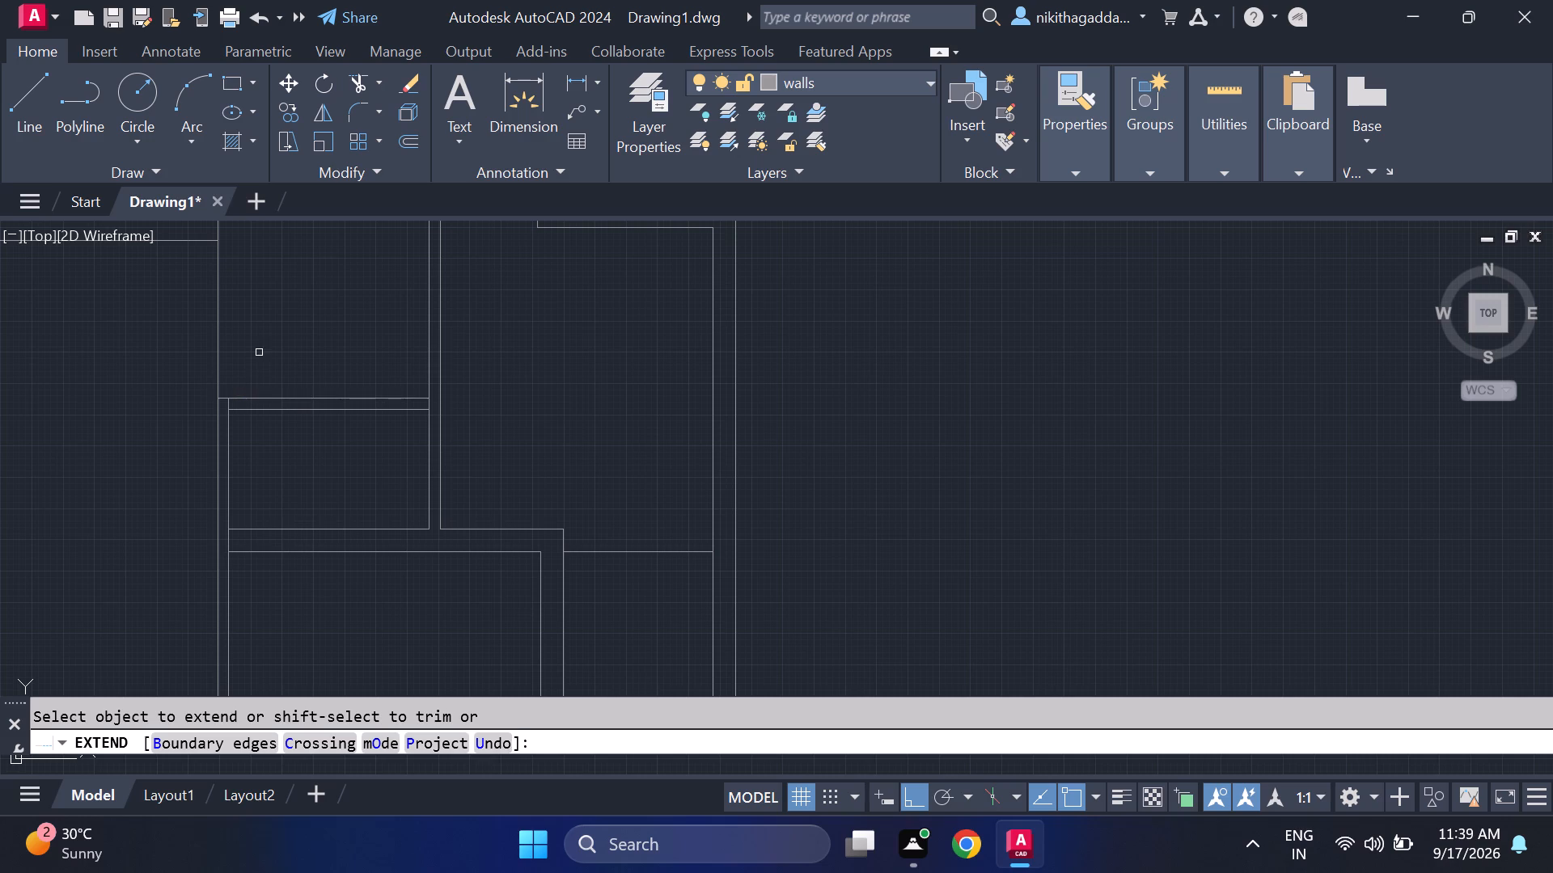
{"action": "middle_click_drag", "start_coordinate": [259, 352], "coordinate": [280, 435]}
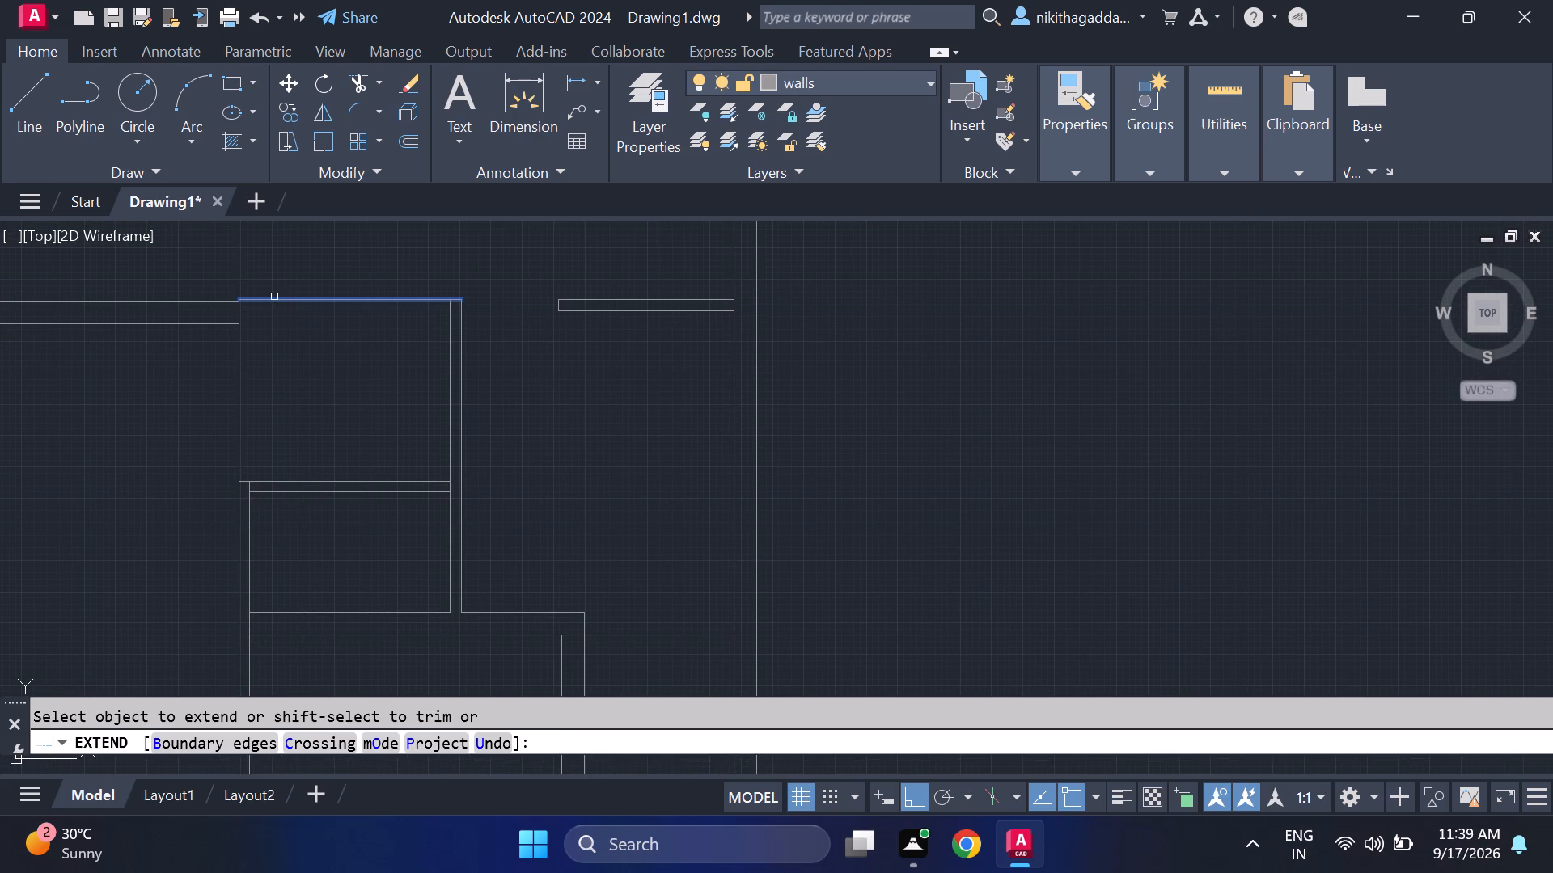
{"action": "left_click", "coordinate": [274, 297]}
Trim the central vertical wall's right line between the faces of the partition separating the two small rooms.
{"action": "scroll", "coordinate": [295, 407], "scroll_direction": "down", "scroll_amount": 3}
{"action": "middle_click_drag", "start_coordinate": [295, 428], "coordinate": [289, 368]}
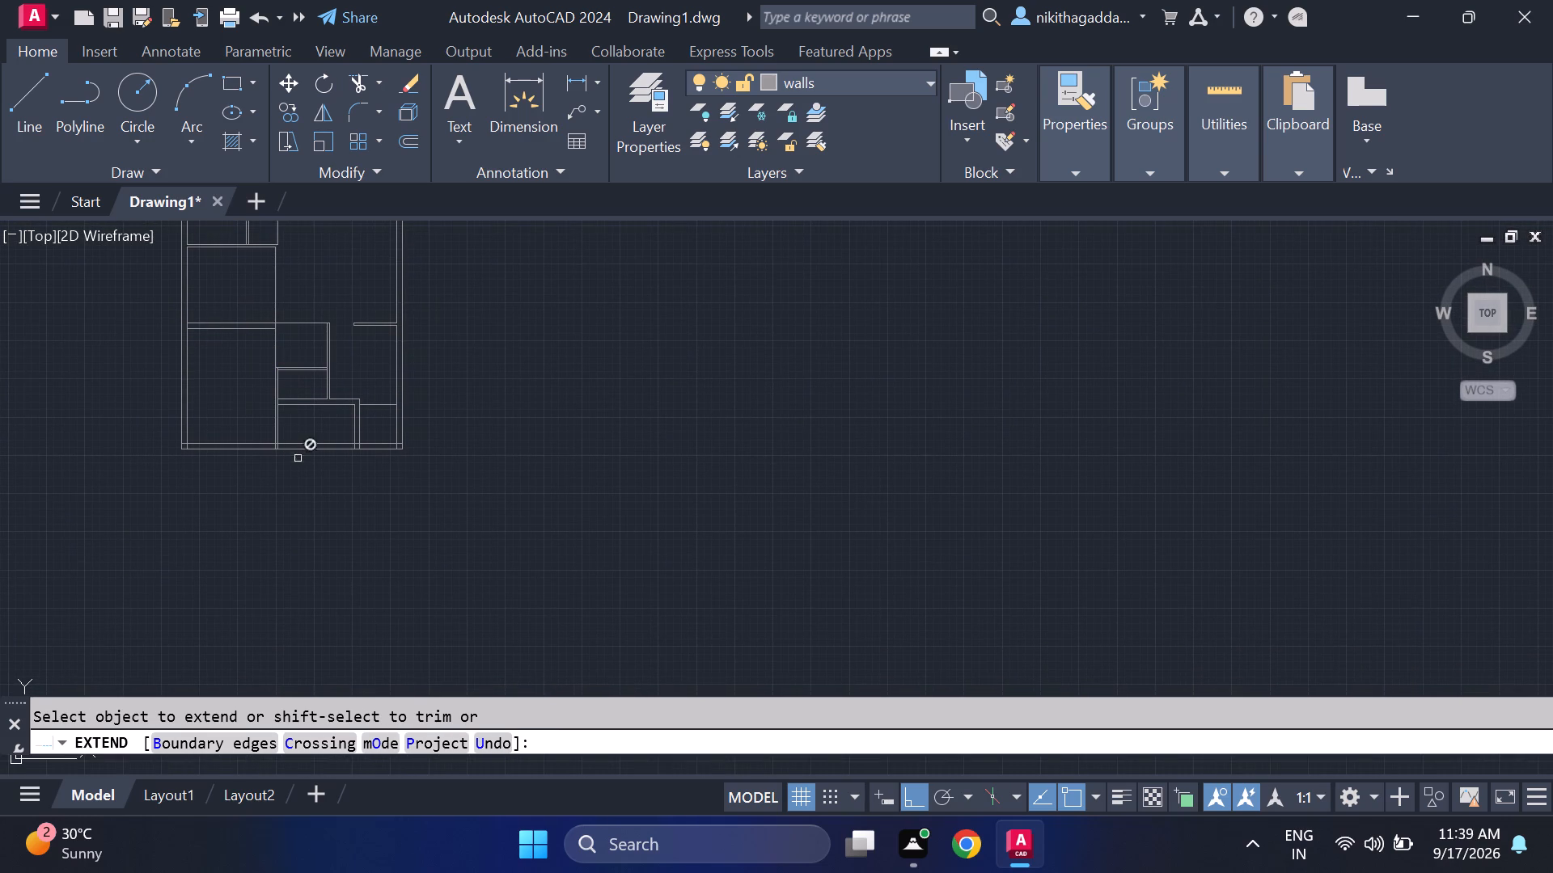
{"action": "scroll", "coordinate": [313, 414], "scroll_direction": "up", "scroll_amount": 2}
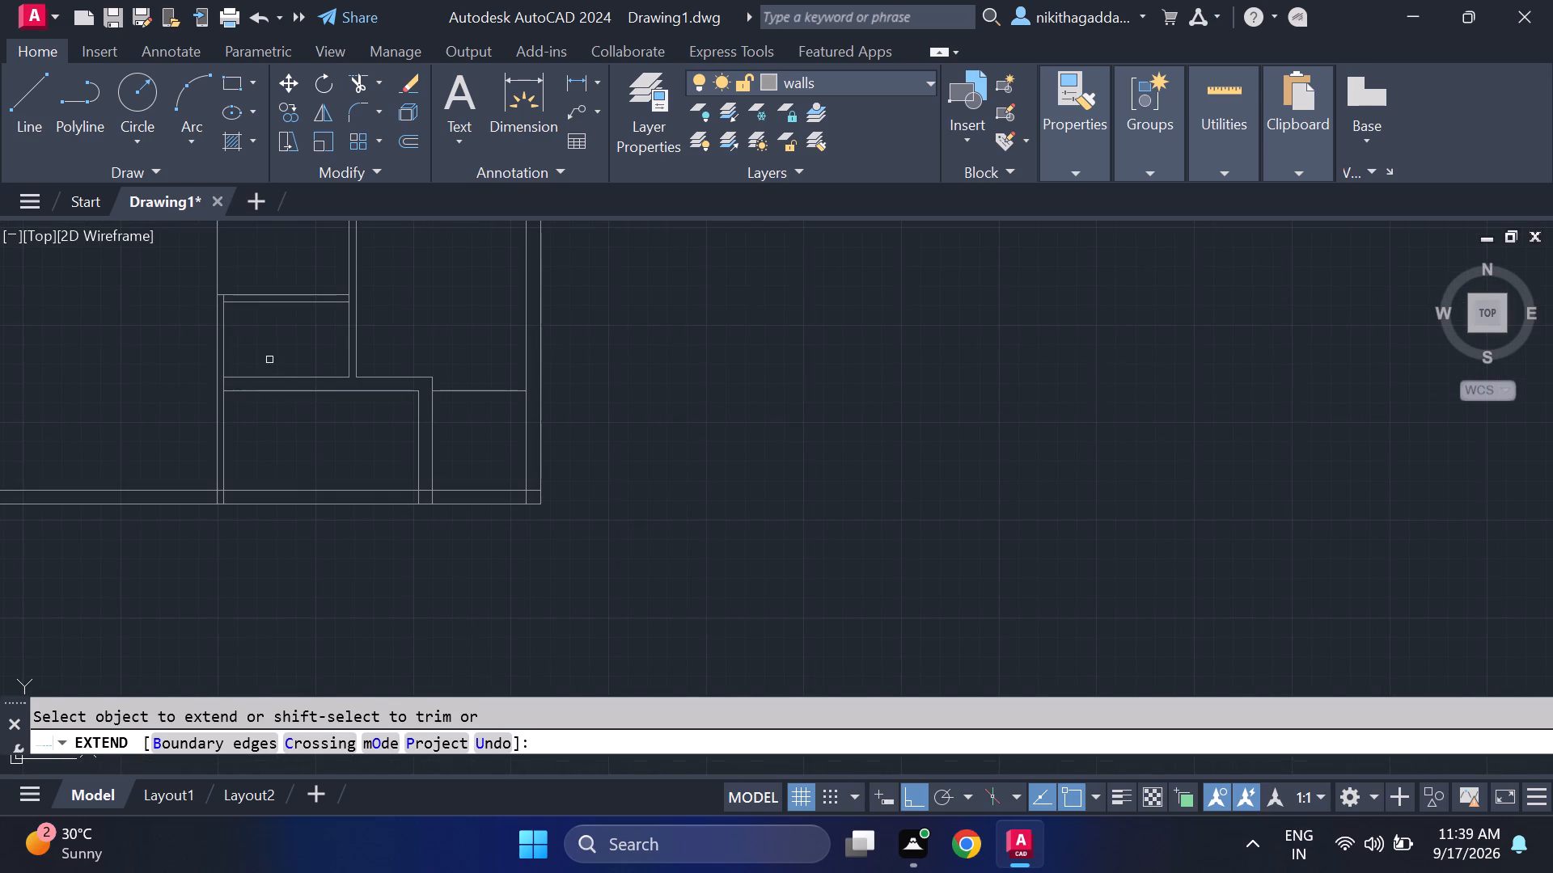
{"action": "scroll", "coordinate": [214, 274], "scroll_direction": "up", "scroll_amount": 2}
{"action": "scroll", "coordinate": [239, 335], "scroll_direction": "up", "scroll_amount": 2}
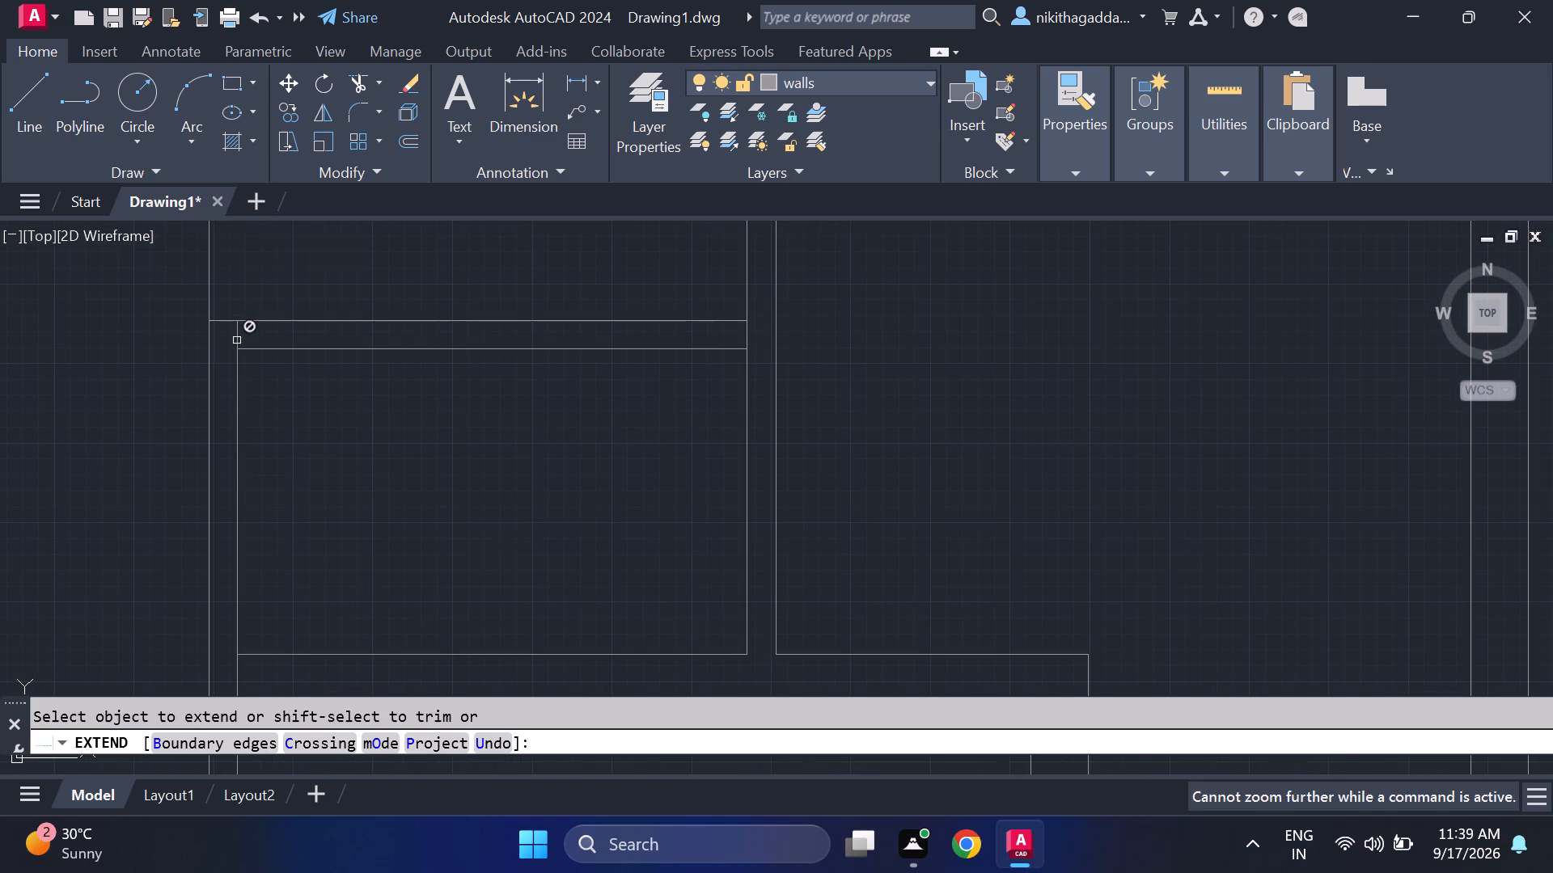
{"action": "left_click", "coordinate": [237, 339]}
{"action": "key", "text": "Escape"}
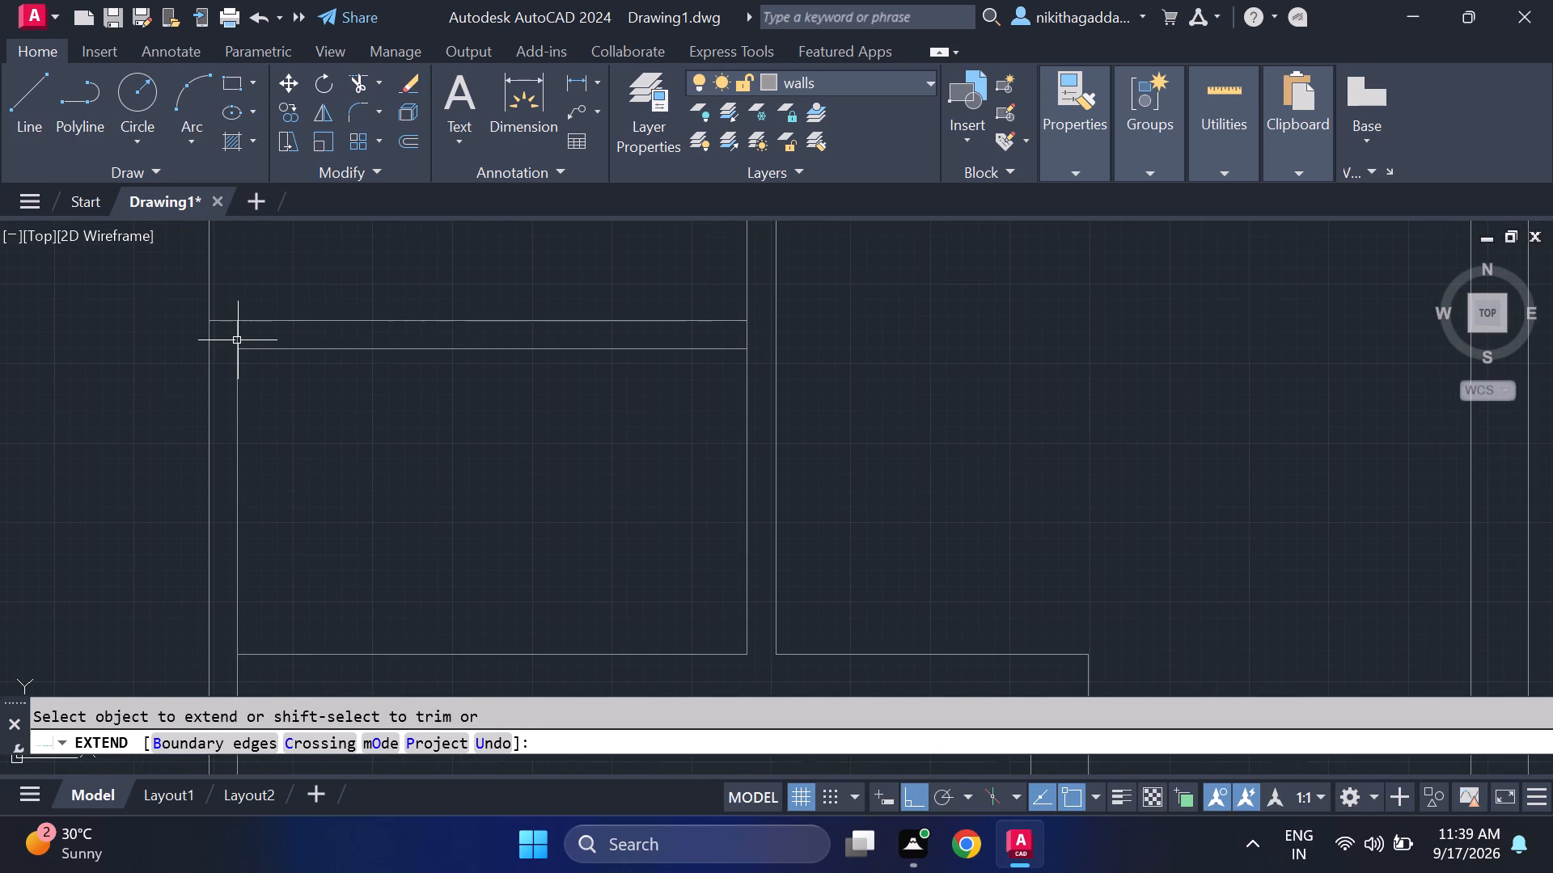
{"action": "type", "text": "tr"}
{"action": "key", "text": "Return"}
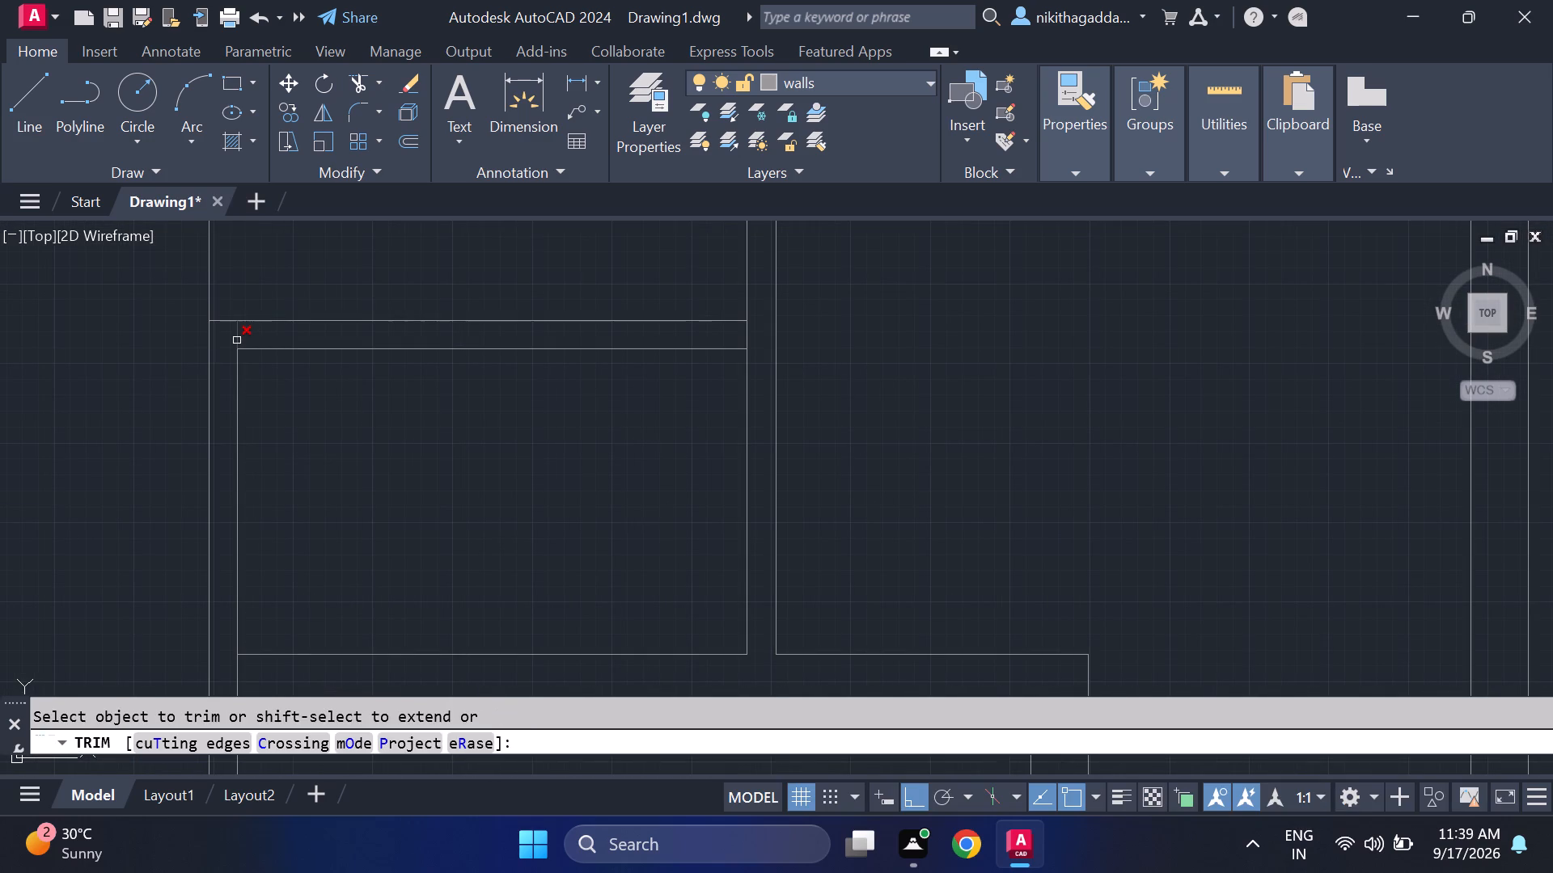
{"action": "left_click", "coordinate": [237, 340]}
{"action": "left_click", "coordinate": [237, 333]}
{"action": "scroll", "coordinate": [422, 475], "scroll_direction": "down", "scroll_amount": 3}
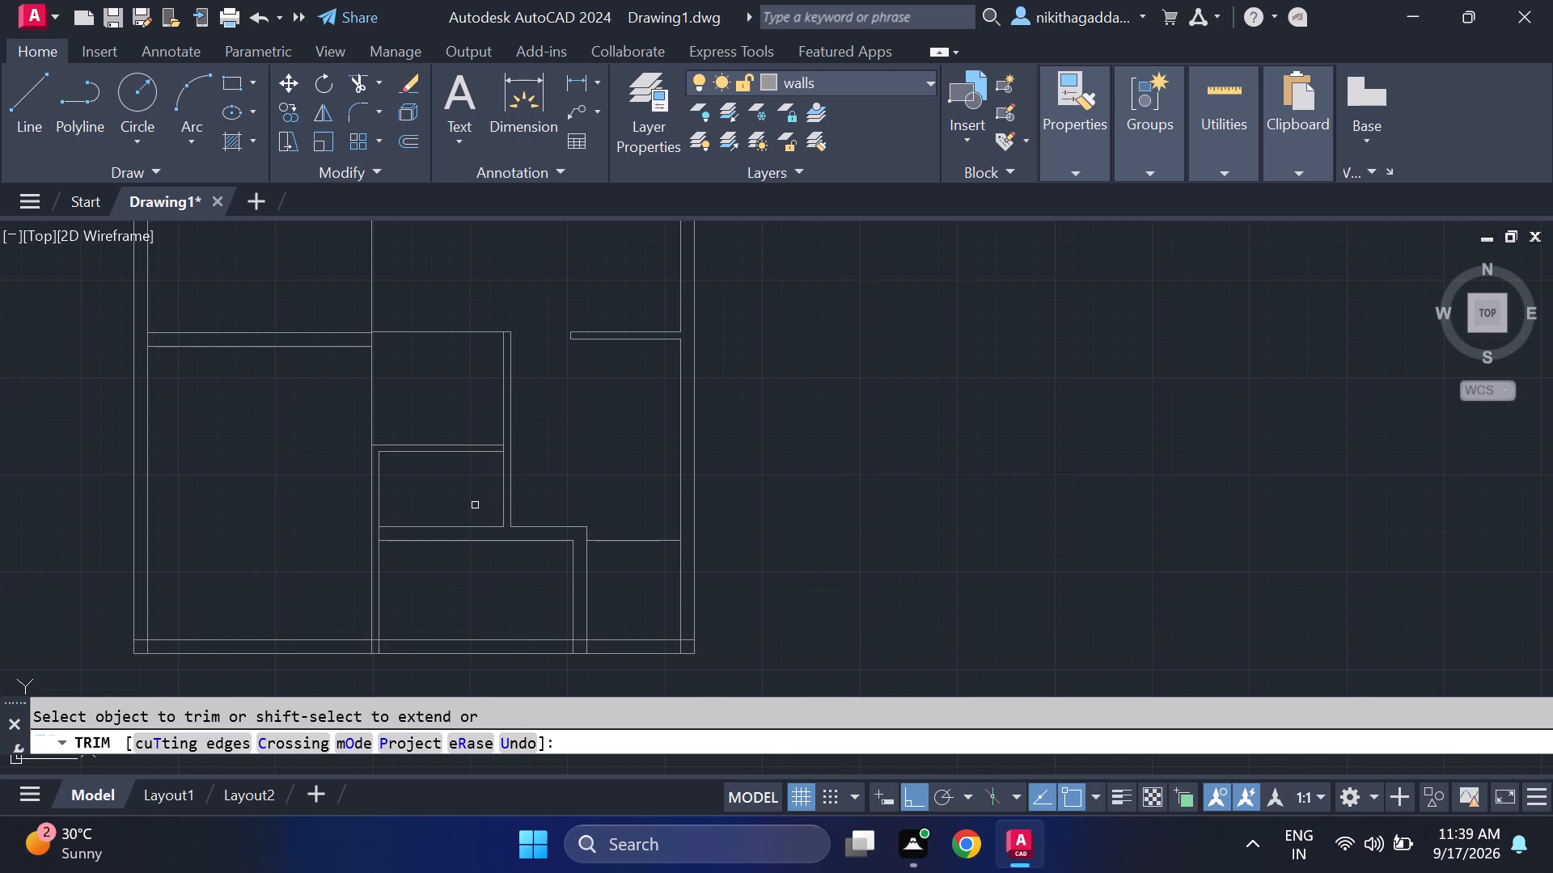
Extend both lines of the horizontal wall below the small rooms to the central vertical wall's left line.
{"action": "middle_click_drag", "start_coordinate": [454, 502], "coordinate": [464, 429]}
{"action": "middle_click", "coordinate": [464, 429]}
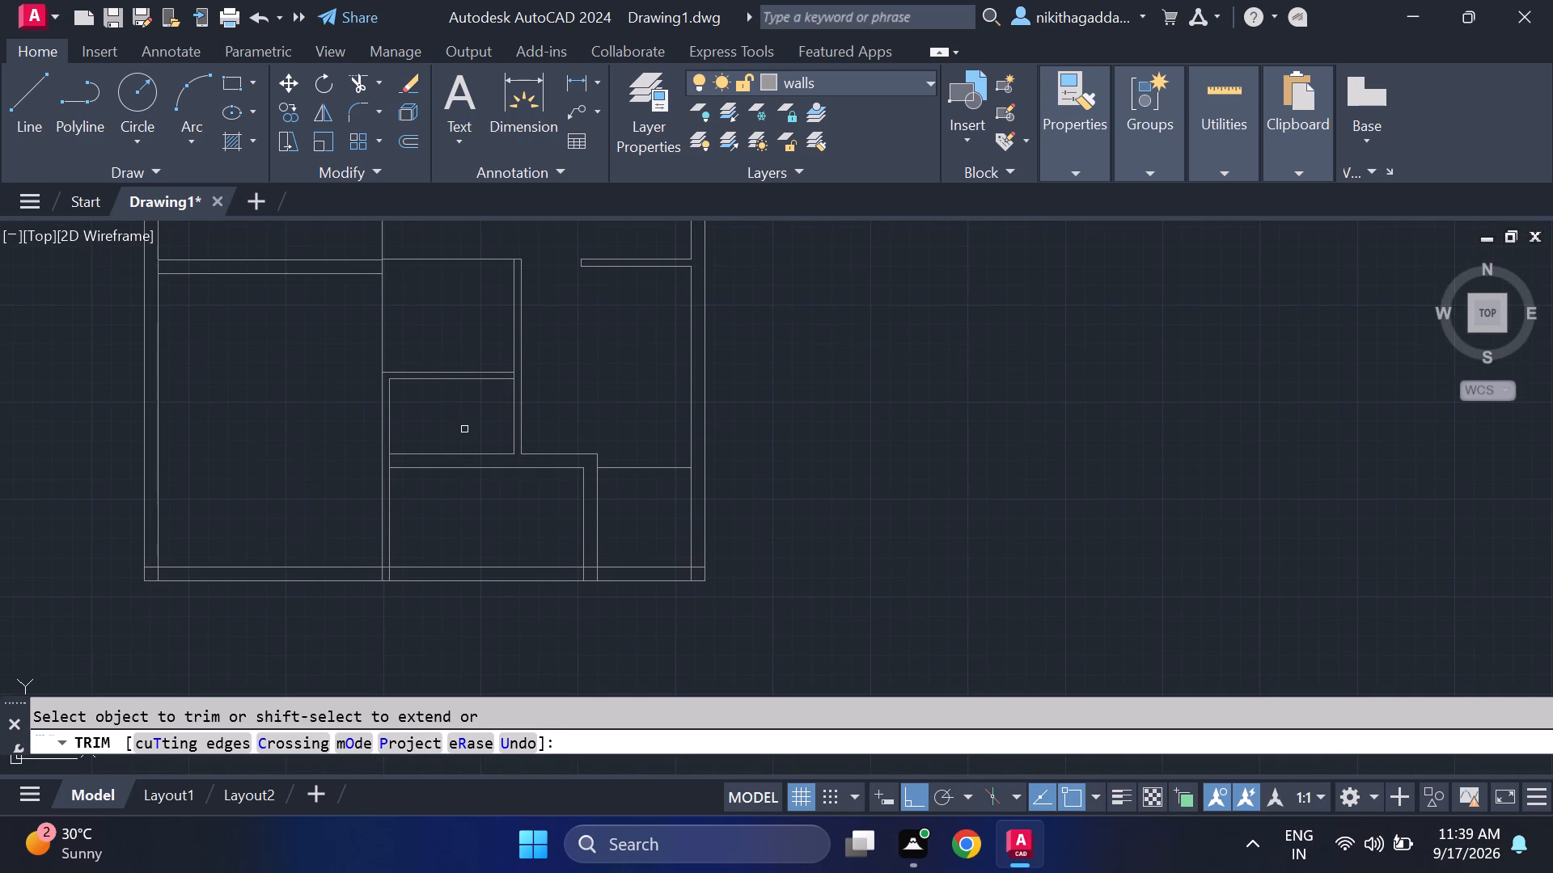
{"action": "scroll", "coordinate": [453, 436], "scroll_direction": "up", "scroll_amount": 1}
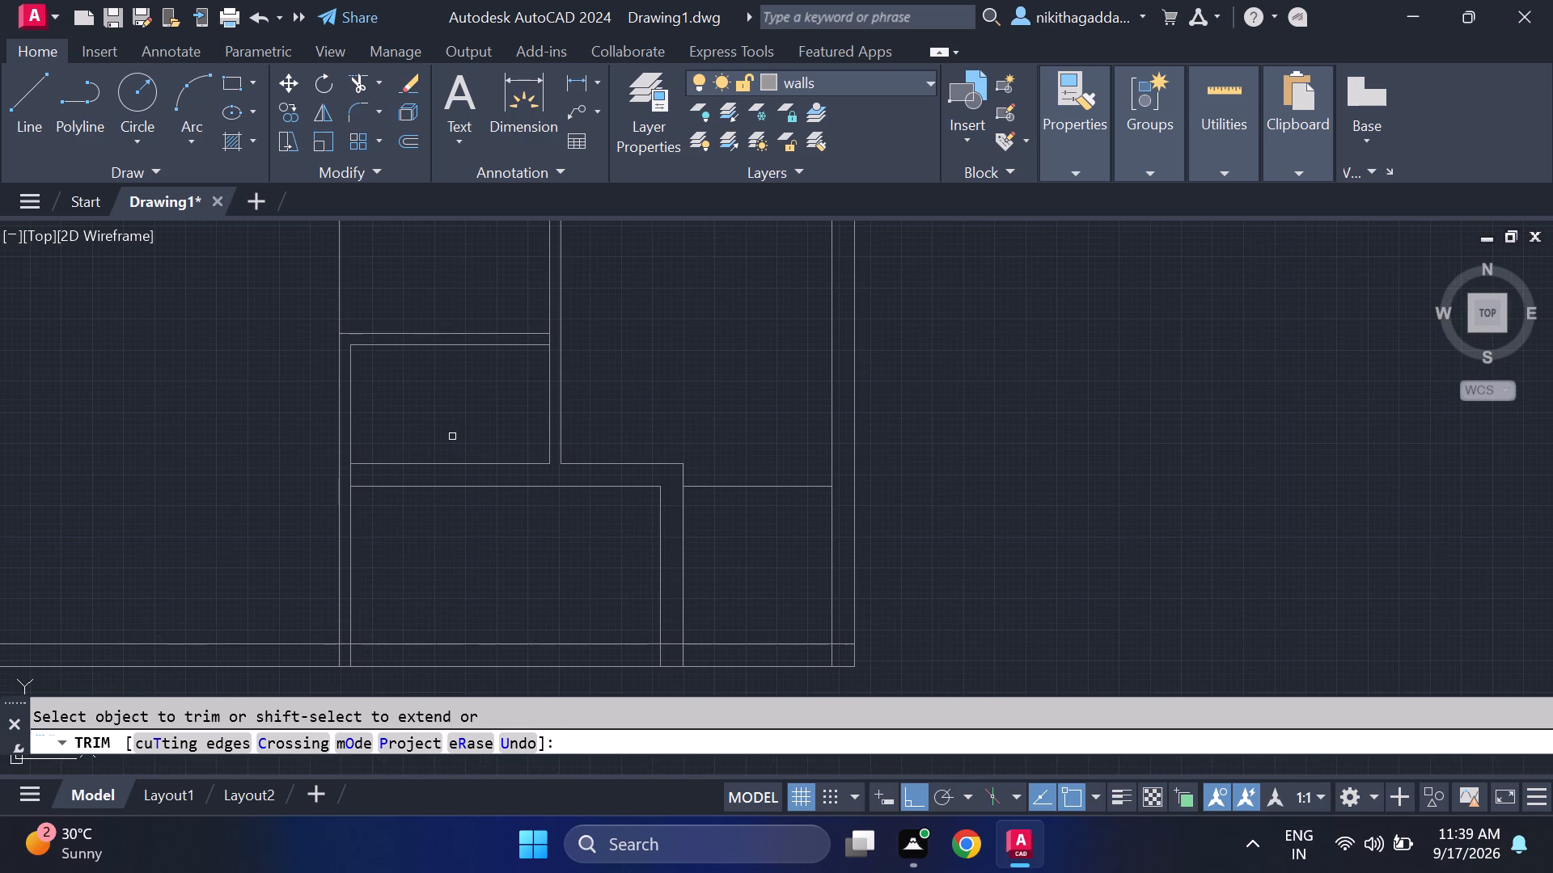
{"action": "key", "text": "Escape"}
{"action": "type", "text": "ex"}
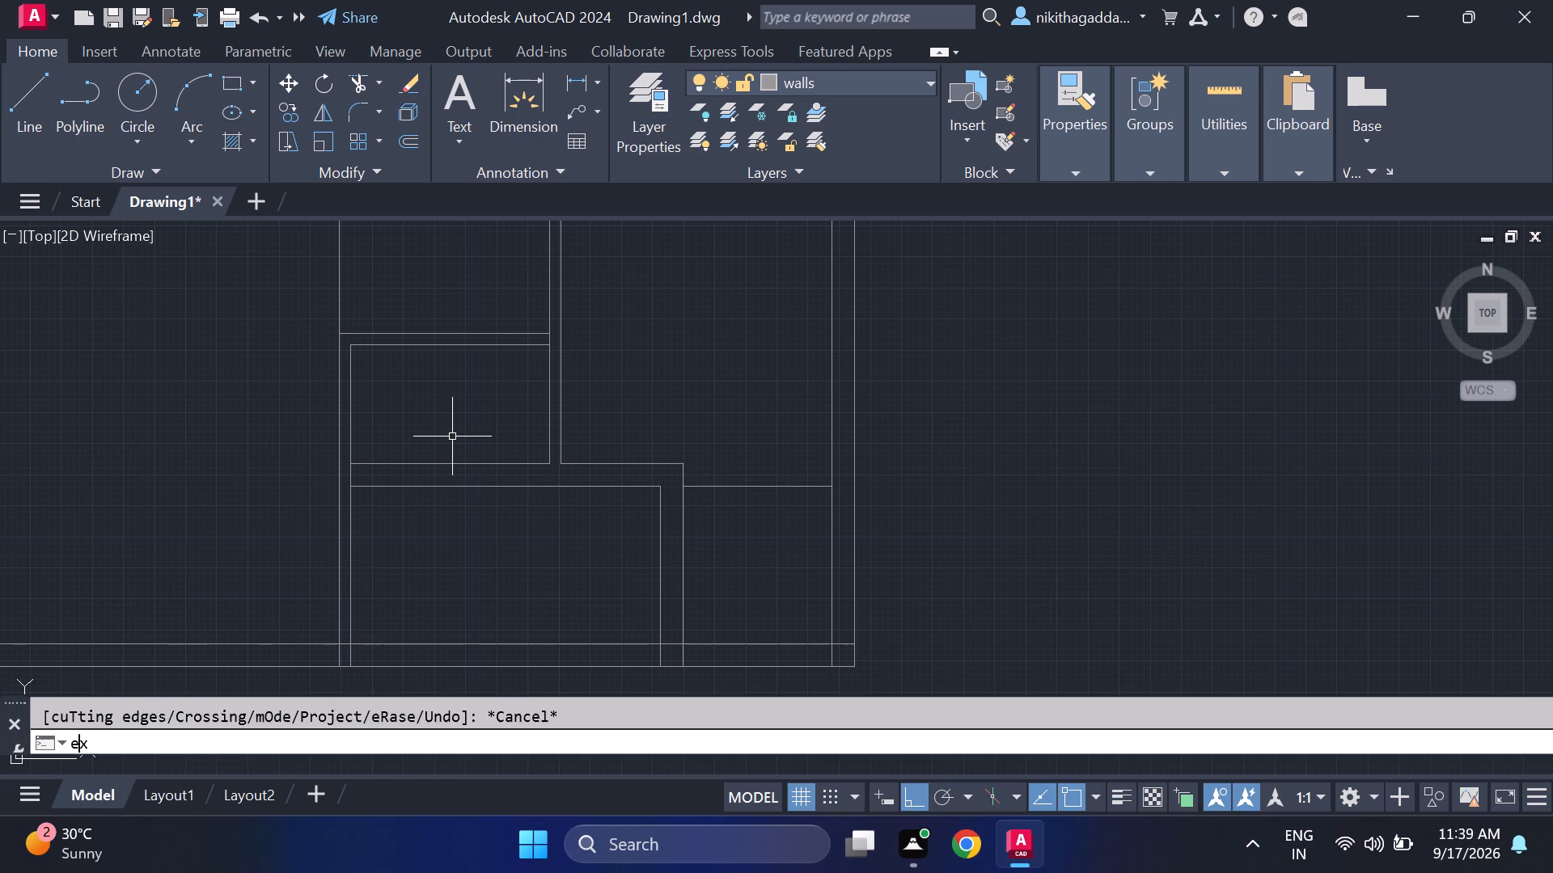
{"action": "key", "text": "Return"}
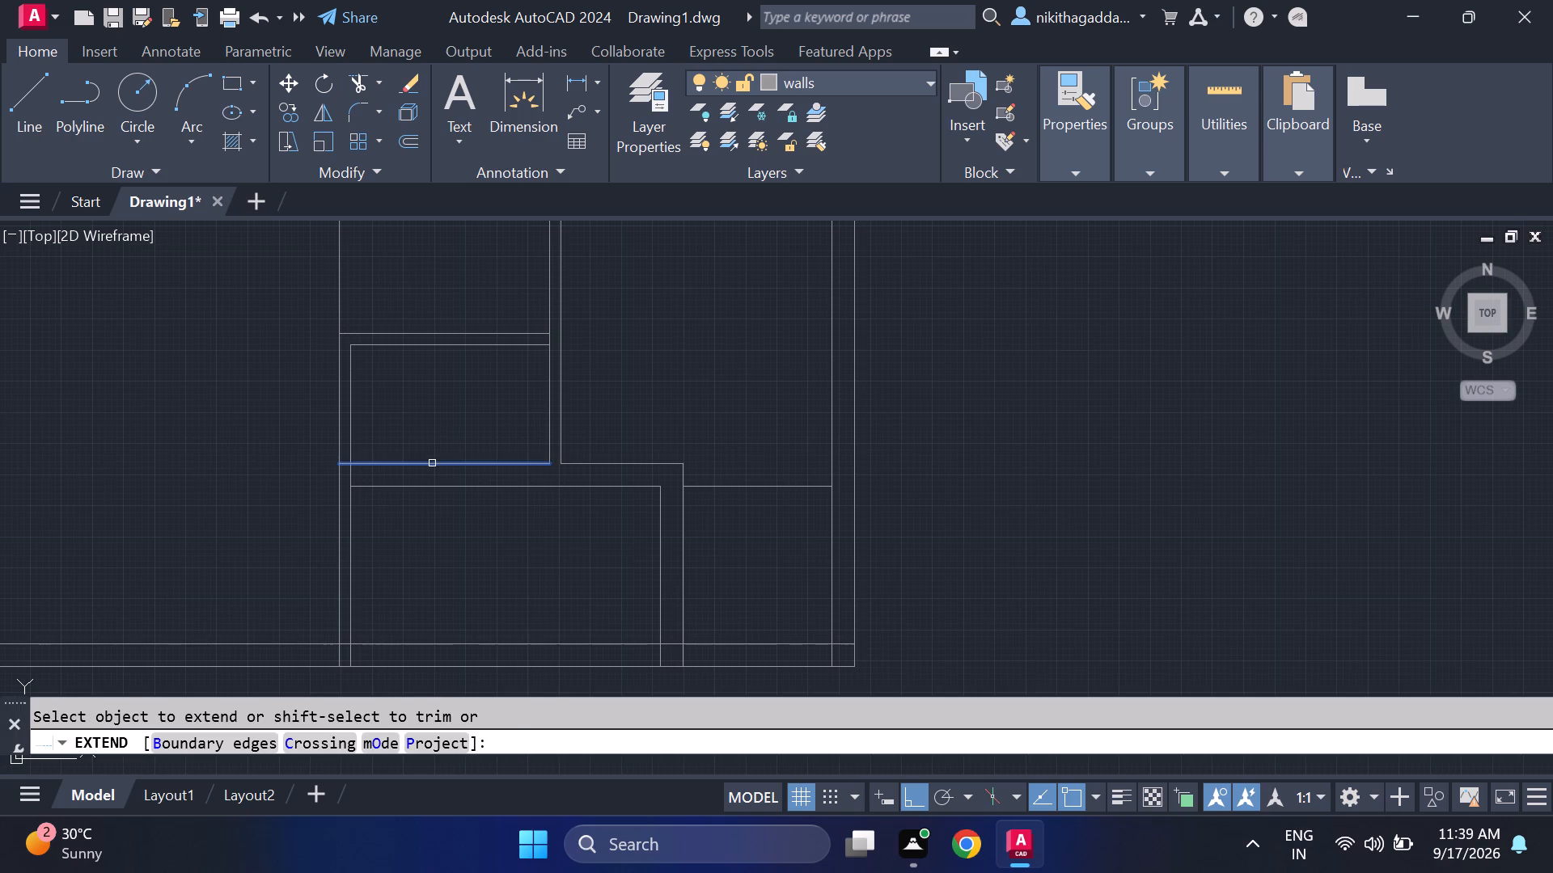
{"action": "left_click", "coordinate": [432, 463]}
{"action": "left_click", "coordinate": [400, 486]}
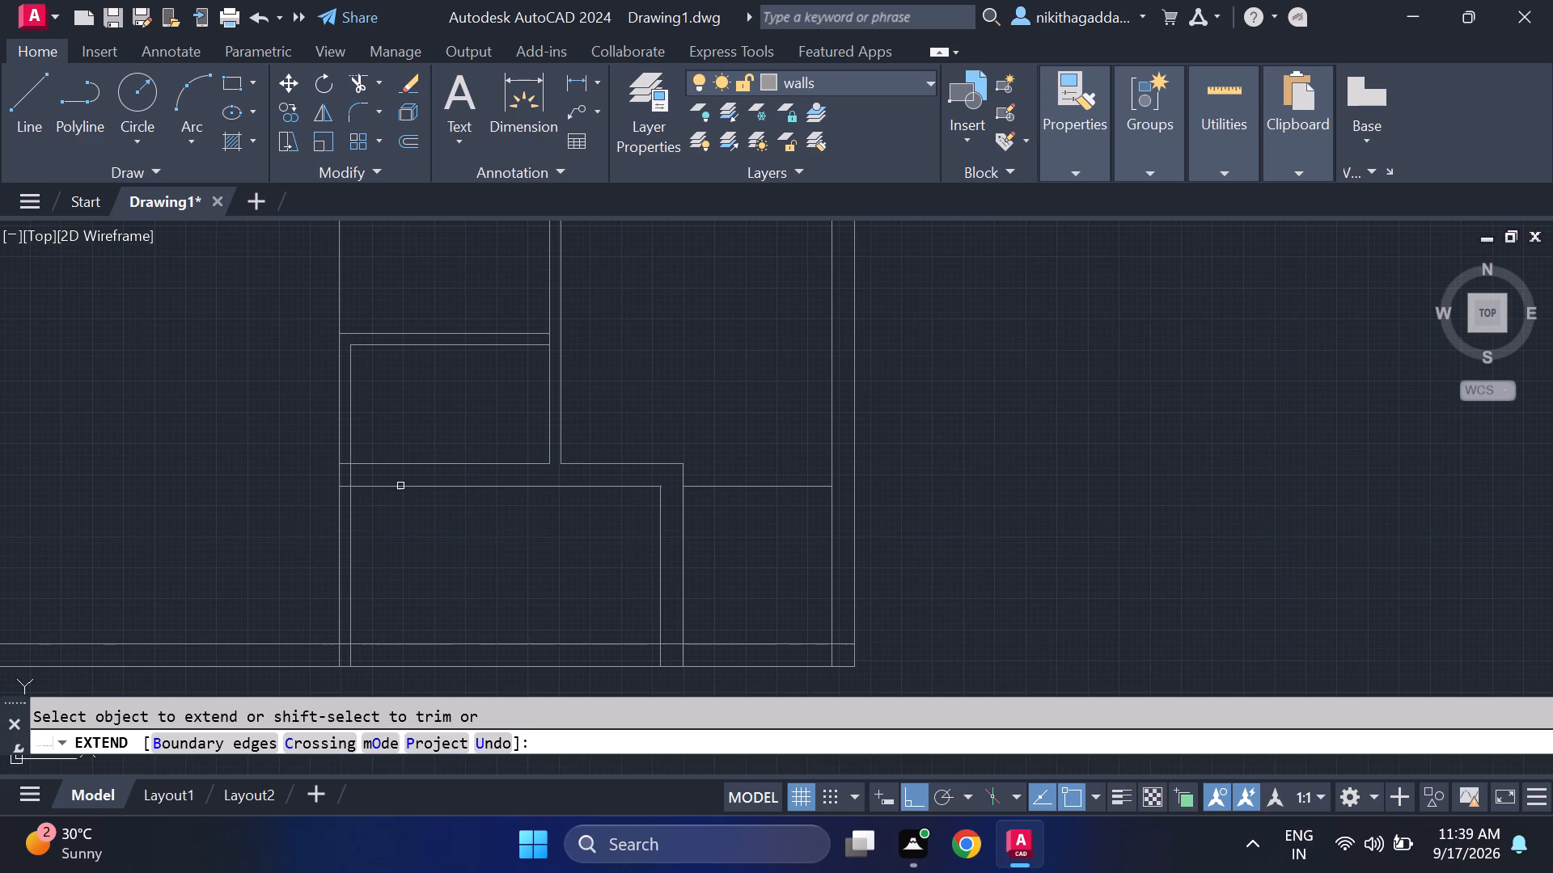
{"action": "middle_click_drag", "start_coordinate": [476, 579], "coordinate": [466, 538]}
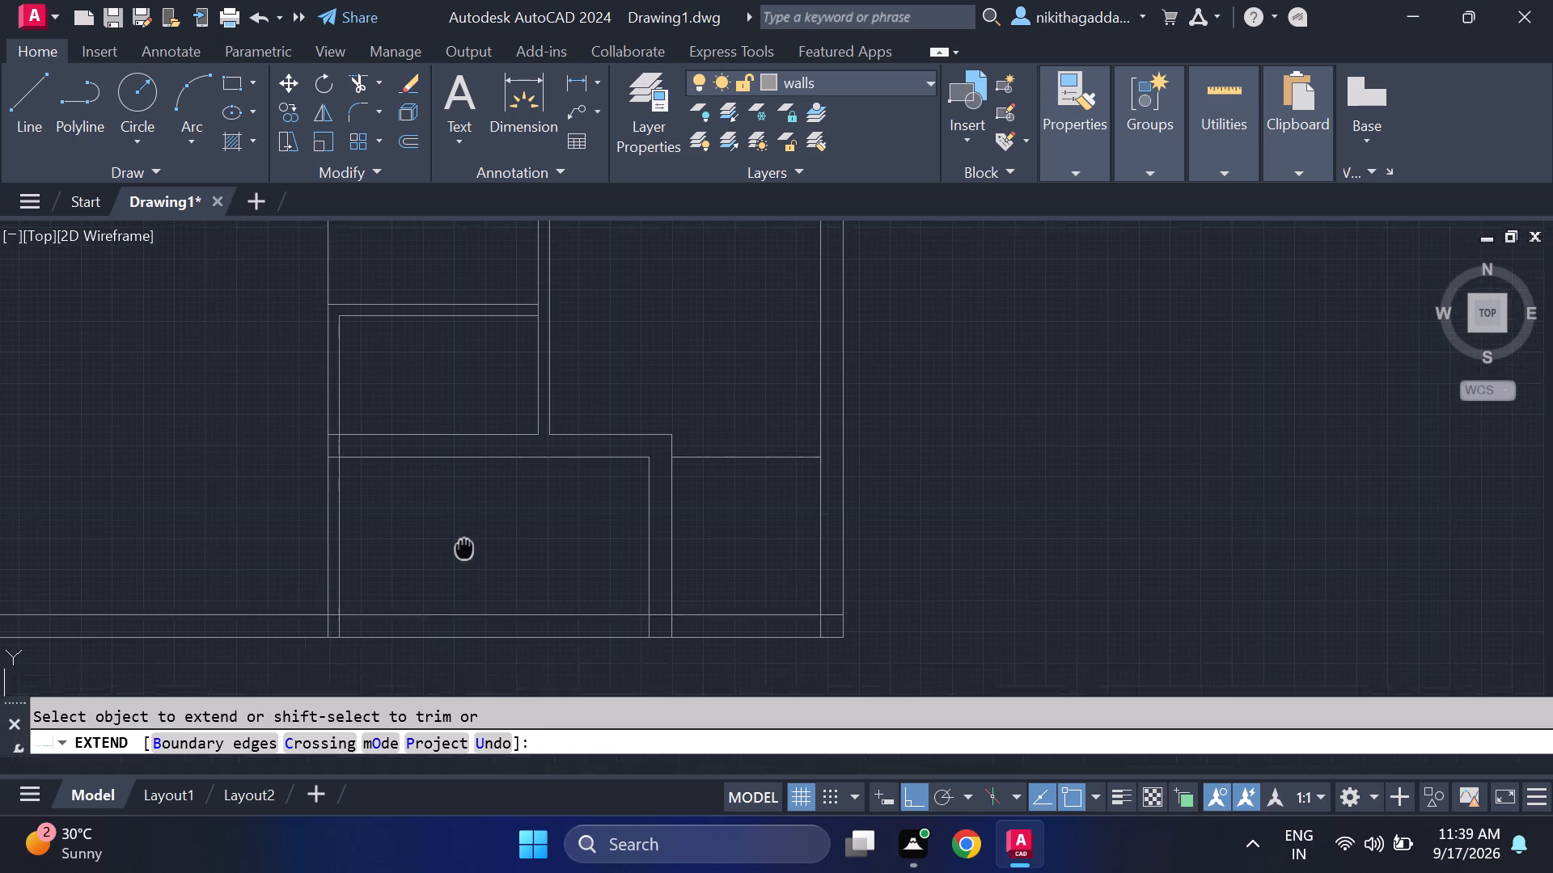
{"action": "middle_click_drag", "start_coordinate": [466, 538], "coordinate": [474, 496]}
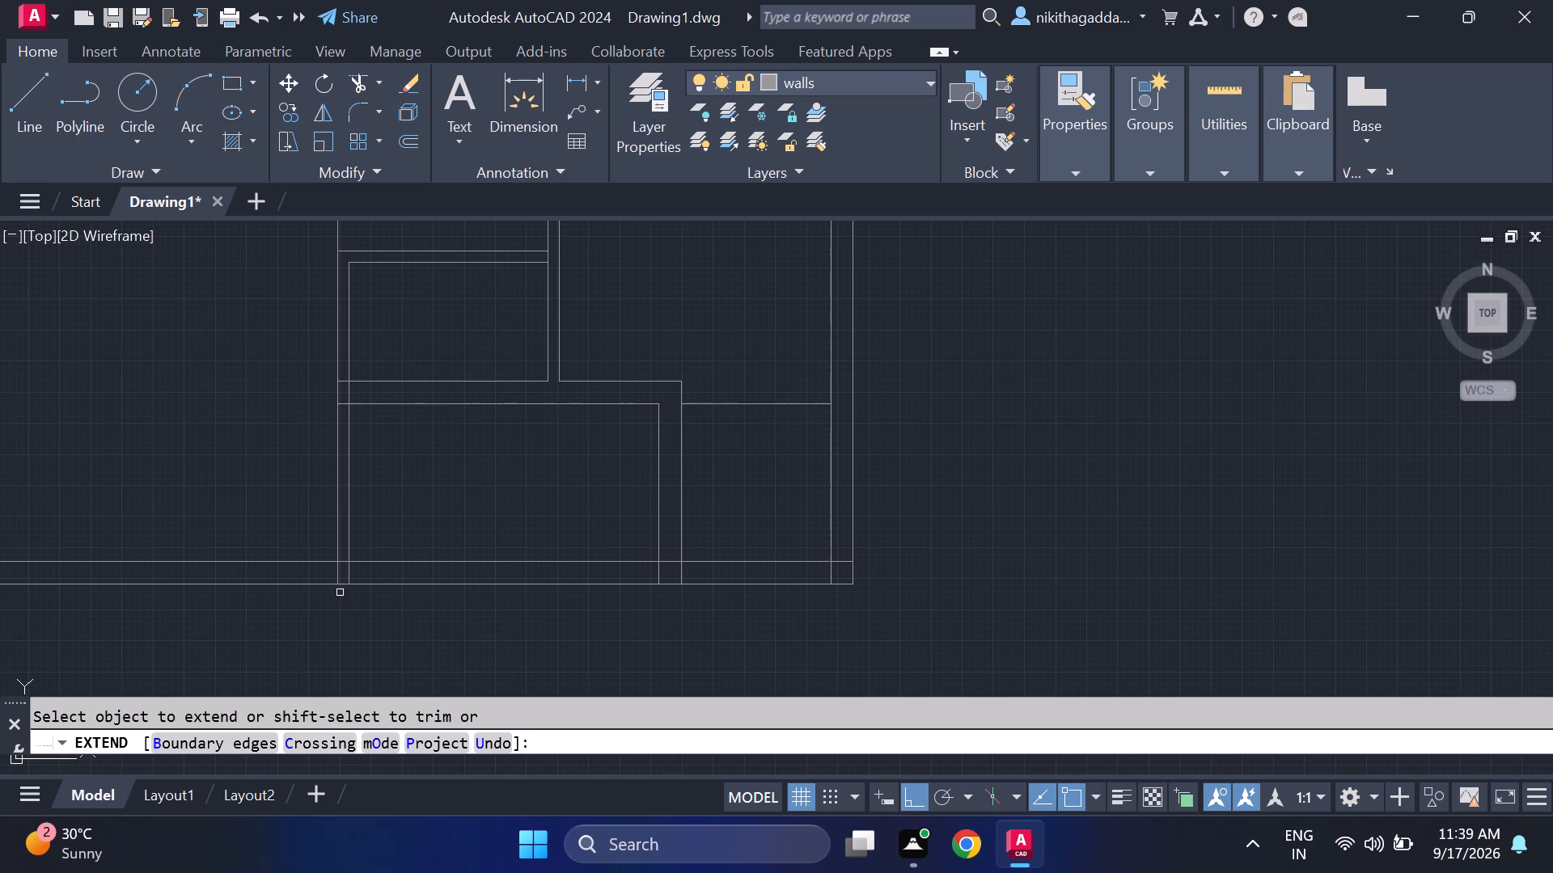
{"action": "key", "text": "Escape"}
Trim the central vertical wall's right line between the two faces of the bottom outer wall.
{"action": "type", "text": "tr"}
{"action": "key", "text": "Return"}
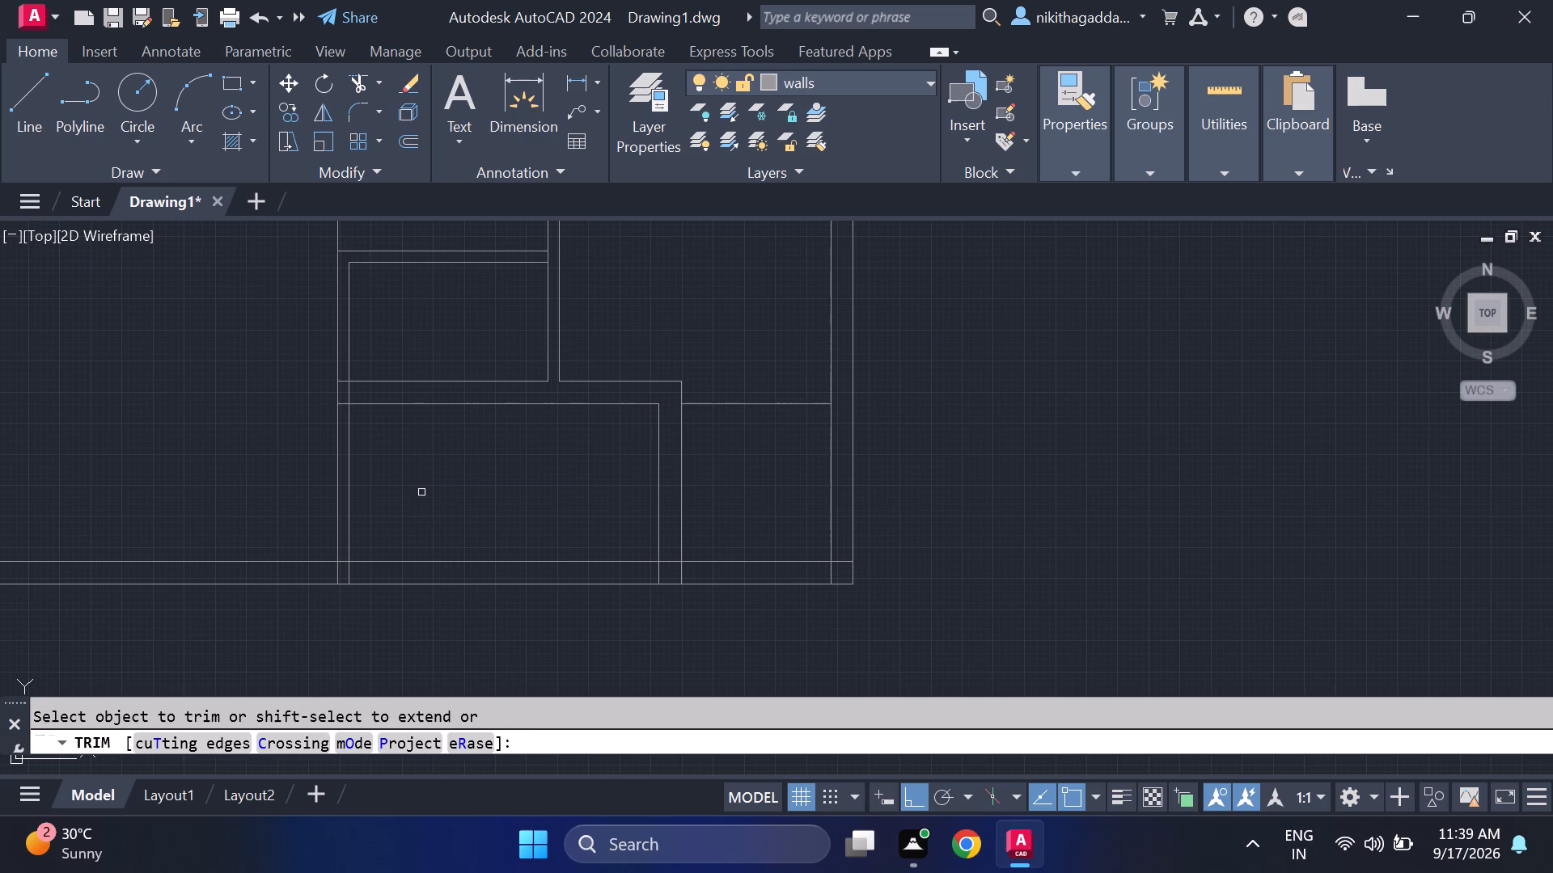
{"action": "scroll", "coordinate": [321, 582], "scroll_direction": "up", "scroll_amount": 1}
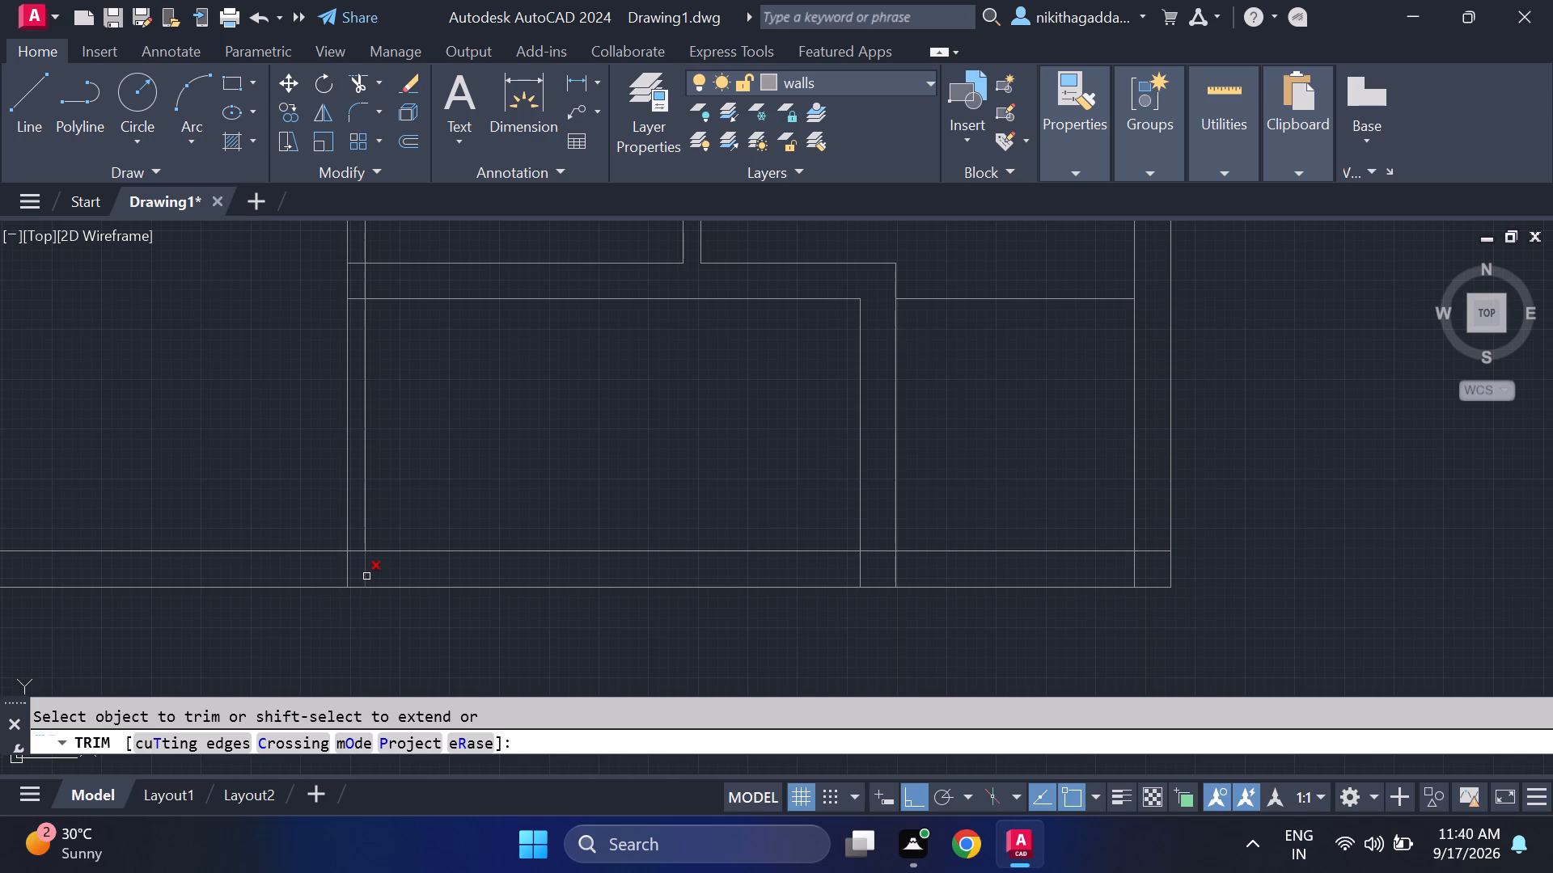
{"action": "left_click", "coordinate": [366, 576]}
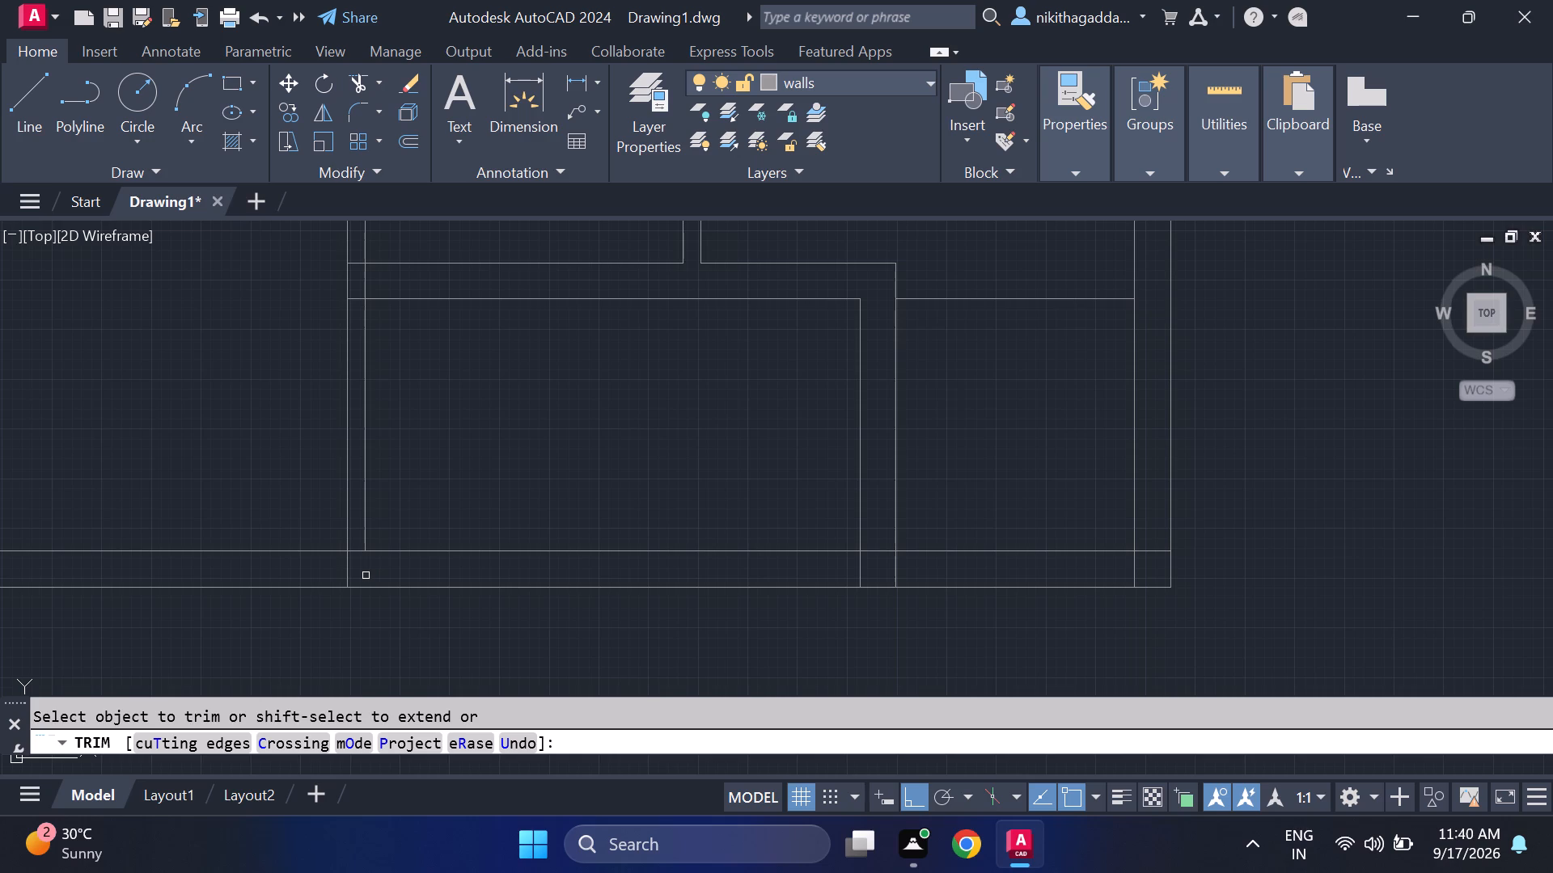
Trim both lines of the central vertical wall between the horizontal wall below the small rooms and the bottom outer wall.
{"action": "scroll", "coordinate": [362, 574], "scroll_direction": "down", "scroll_amount": 2}
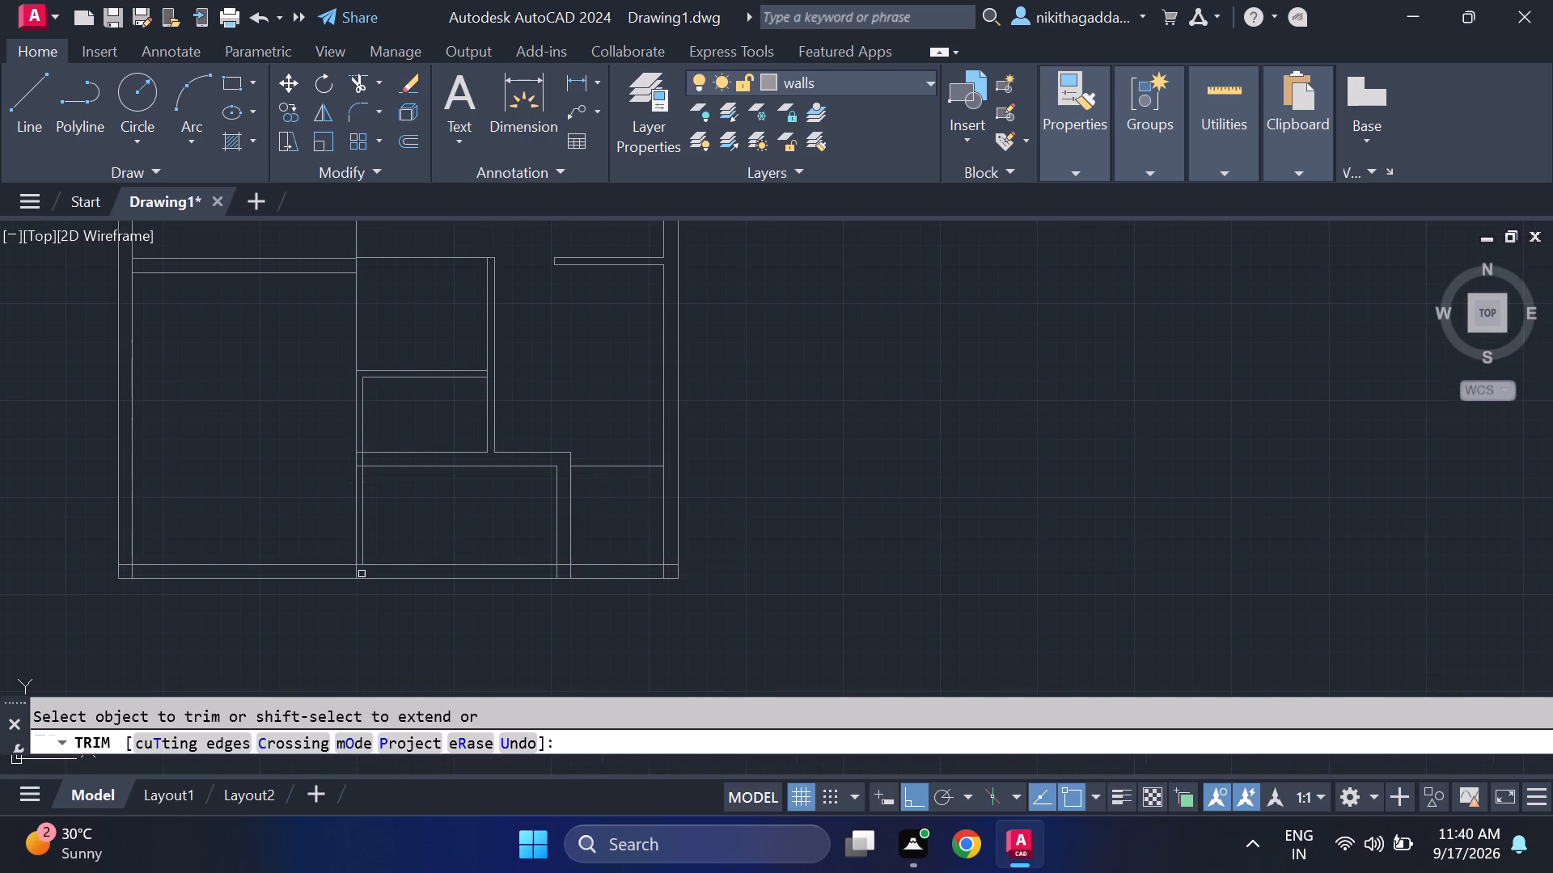
{"action": "scroll", "coordinate": [362, 573], "scroll_direction": "up", "scroll_amount": 2}
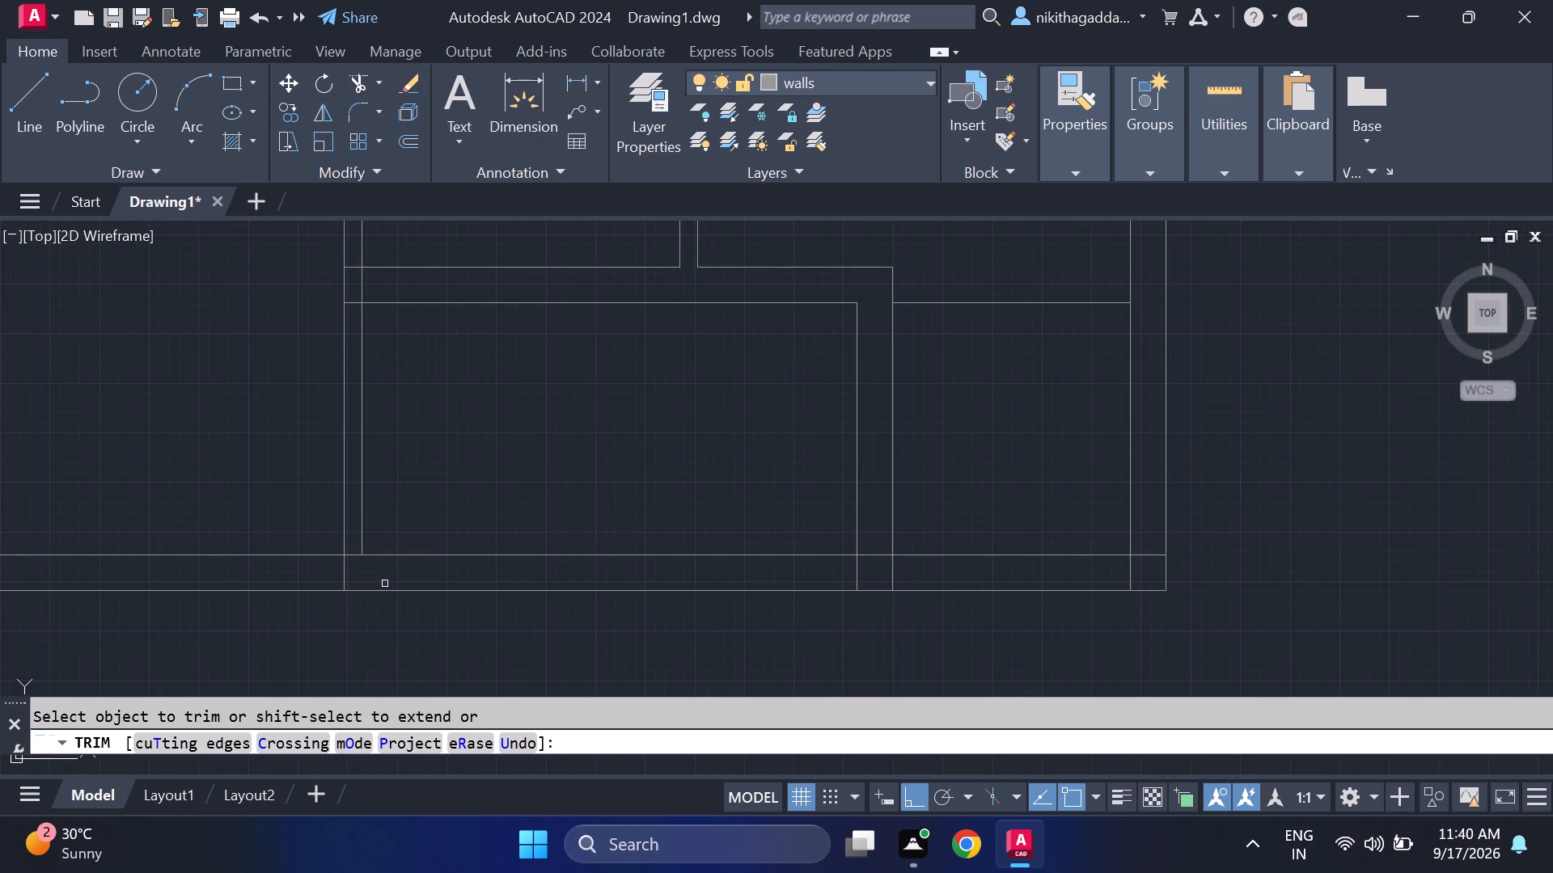
{"action": "left_click_drag", "start_coordinate": [390, 514], "coordinate": [335, 504]}
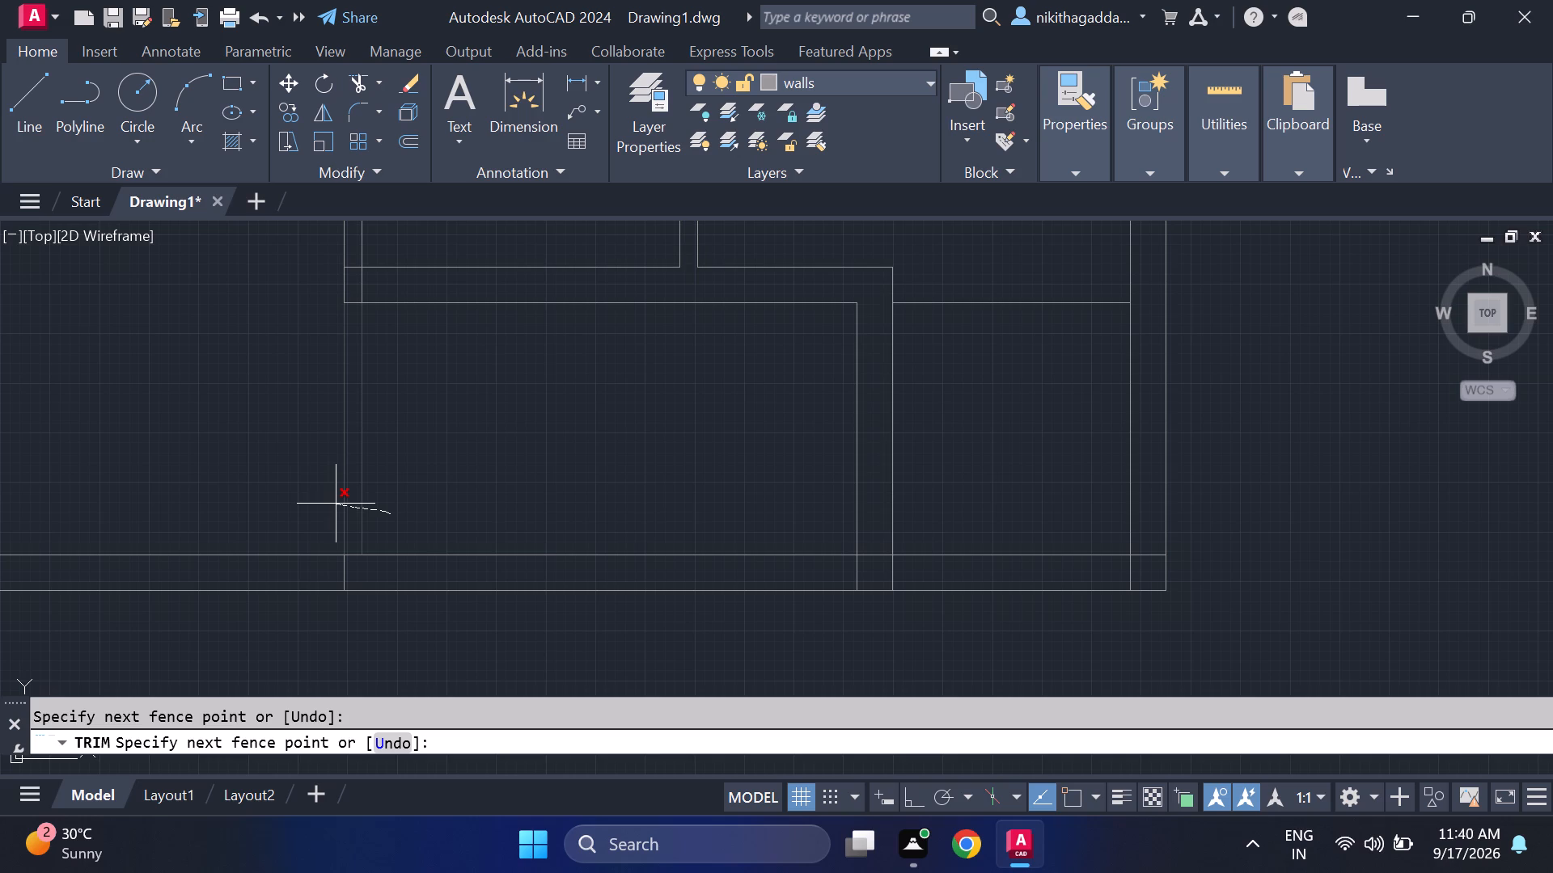
{"action": "left_click_drag", "start_coordinate": [335, 504], "coordinate": [335, 503]}
{"action": "left_click_drag", "start_coordinate": [335, 503], "coordinate": [325, 500]}
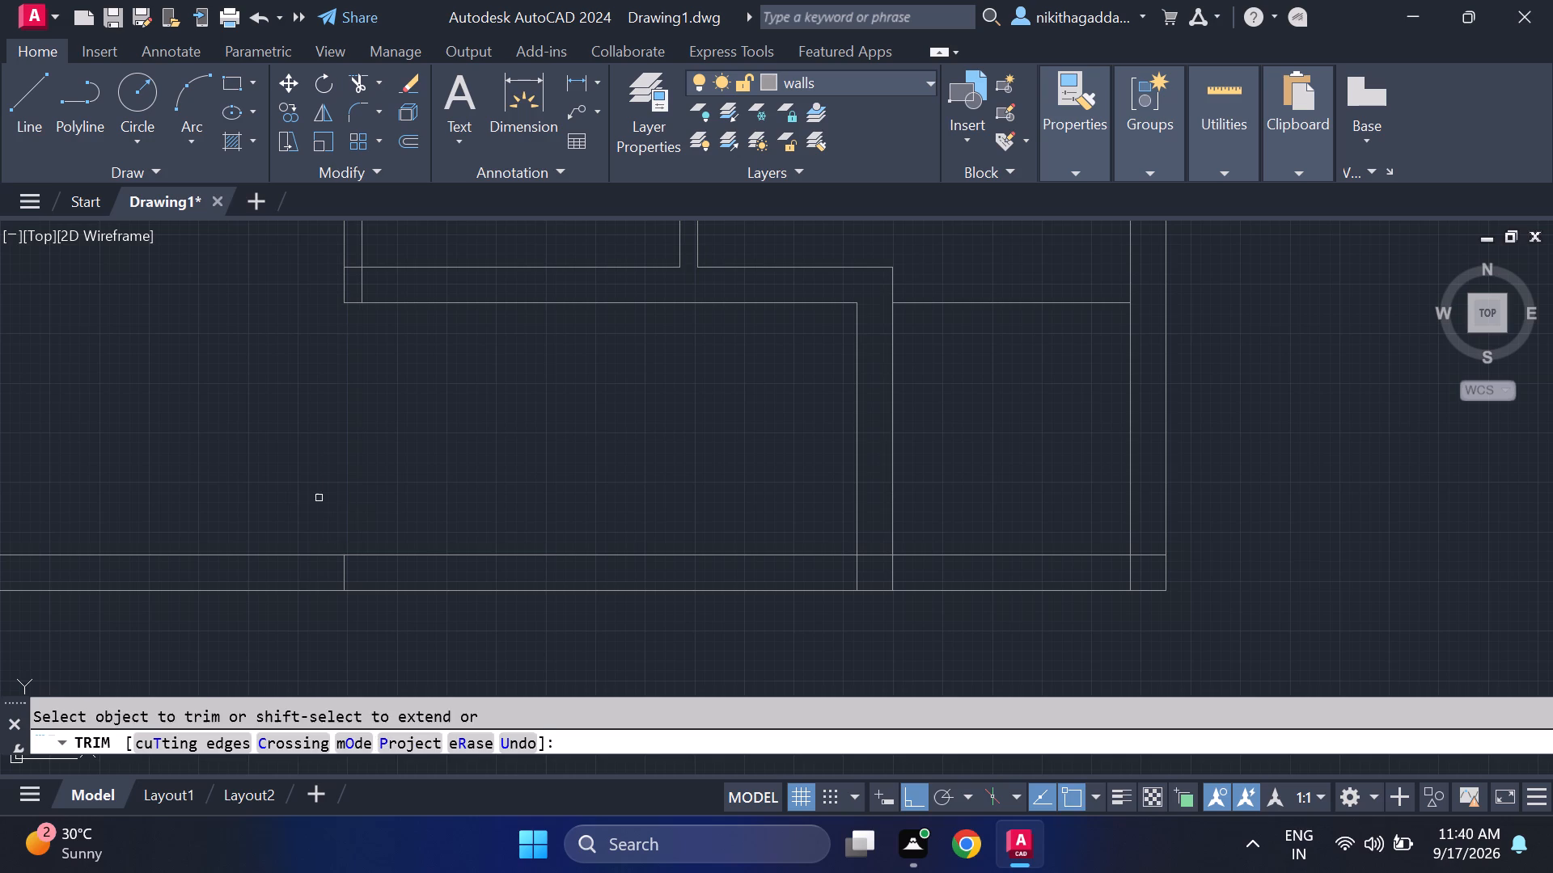
Trim the central vertical wall's right line between the two faces of the horizontal wall below the small rooms.
{"action": "scroll", "coordinate": [387, 489], "scroll_direction": "down", "scroll_amount": 3}
{"action": "scroll", "coordinate": [388, 493], "scroll_direction": "up", "scroll_amount": 3}
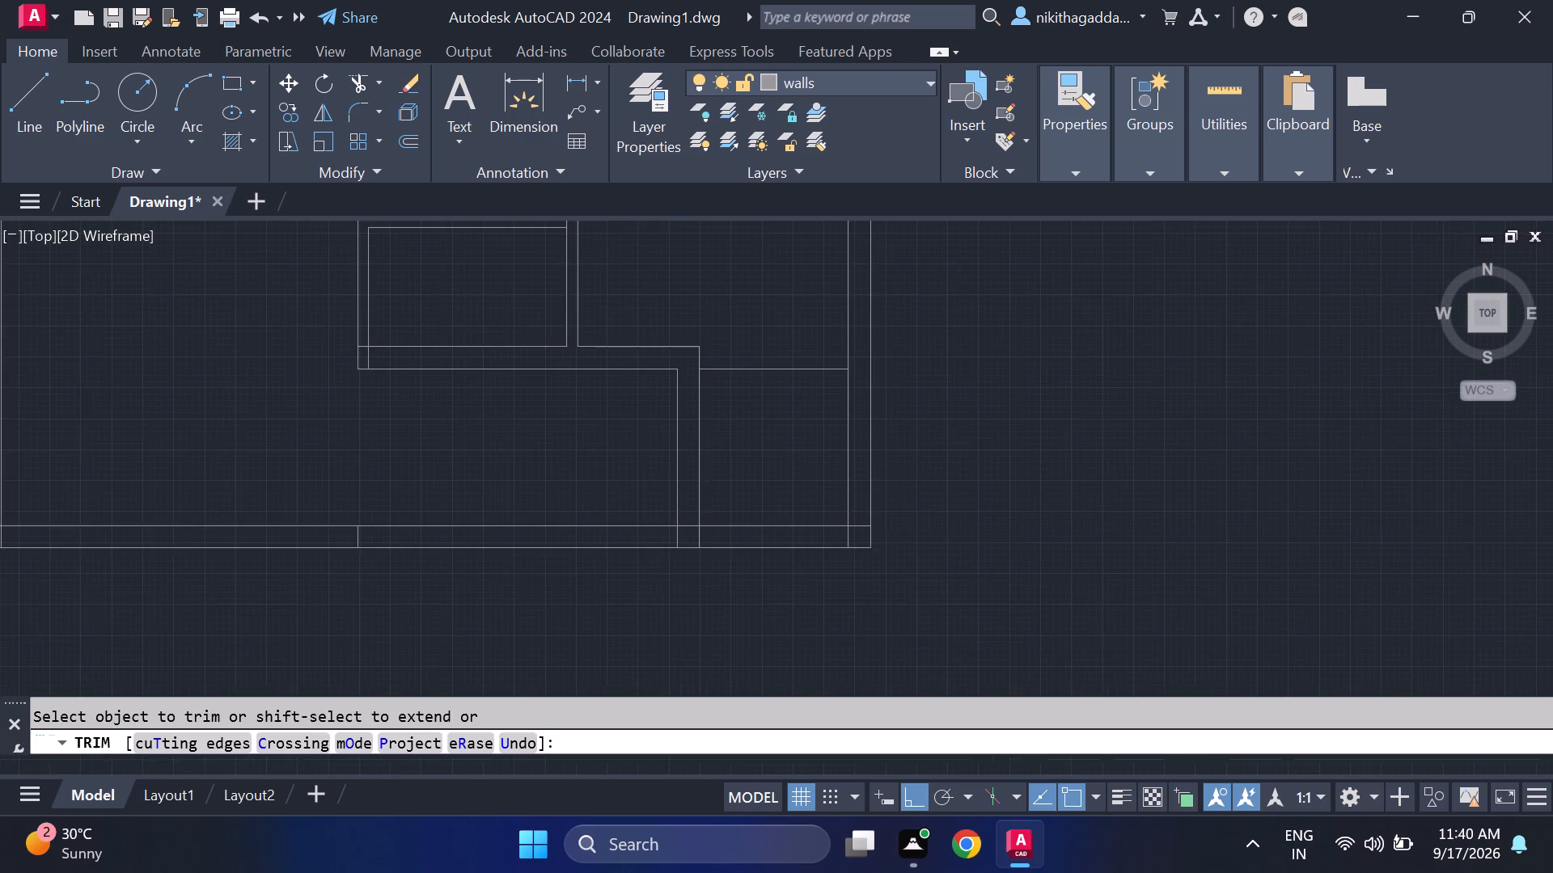
{"action": "scroll", "coordinate": [387, 493], "scroll_direction": "down", "scroll_amount": 1}
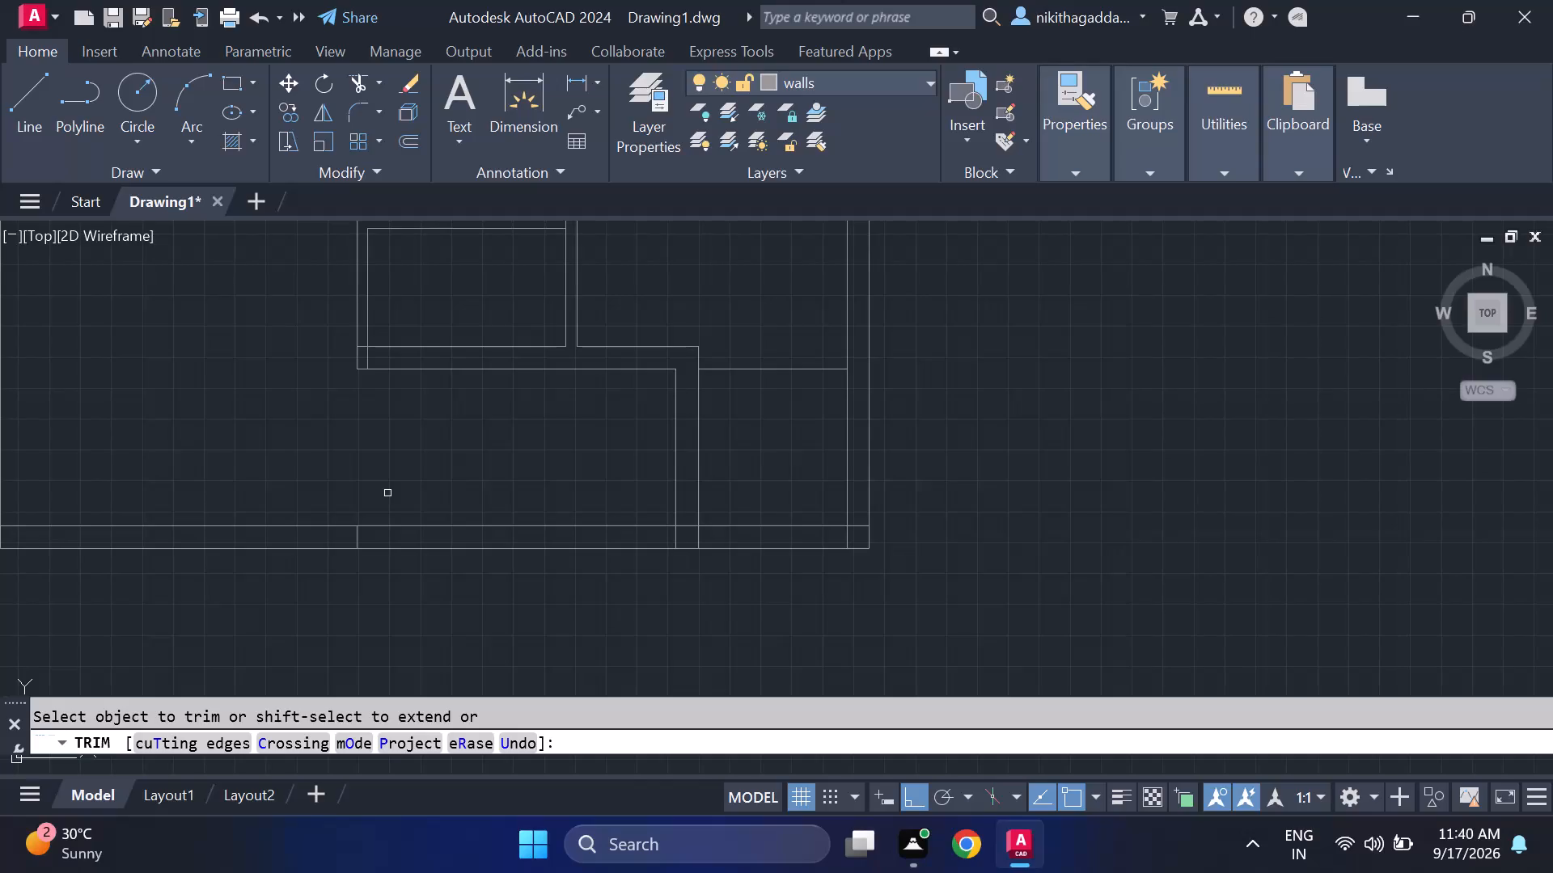
{"action": "middle_click_drag", "start_coordinate": [387, 493], "coordinate": [425, 574]}
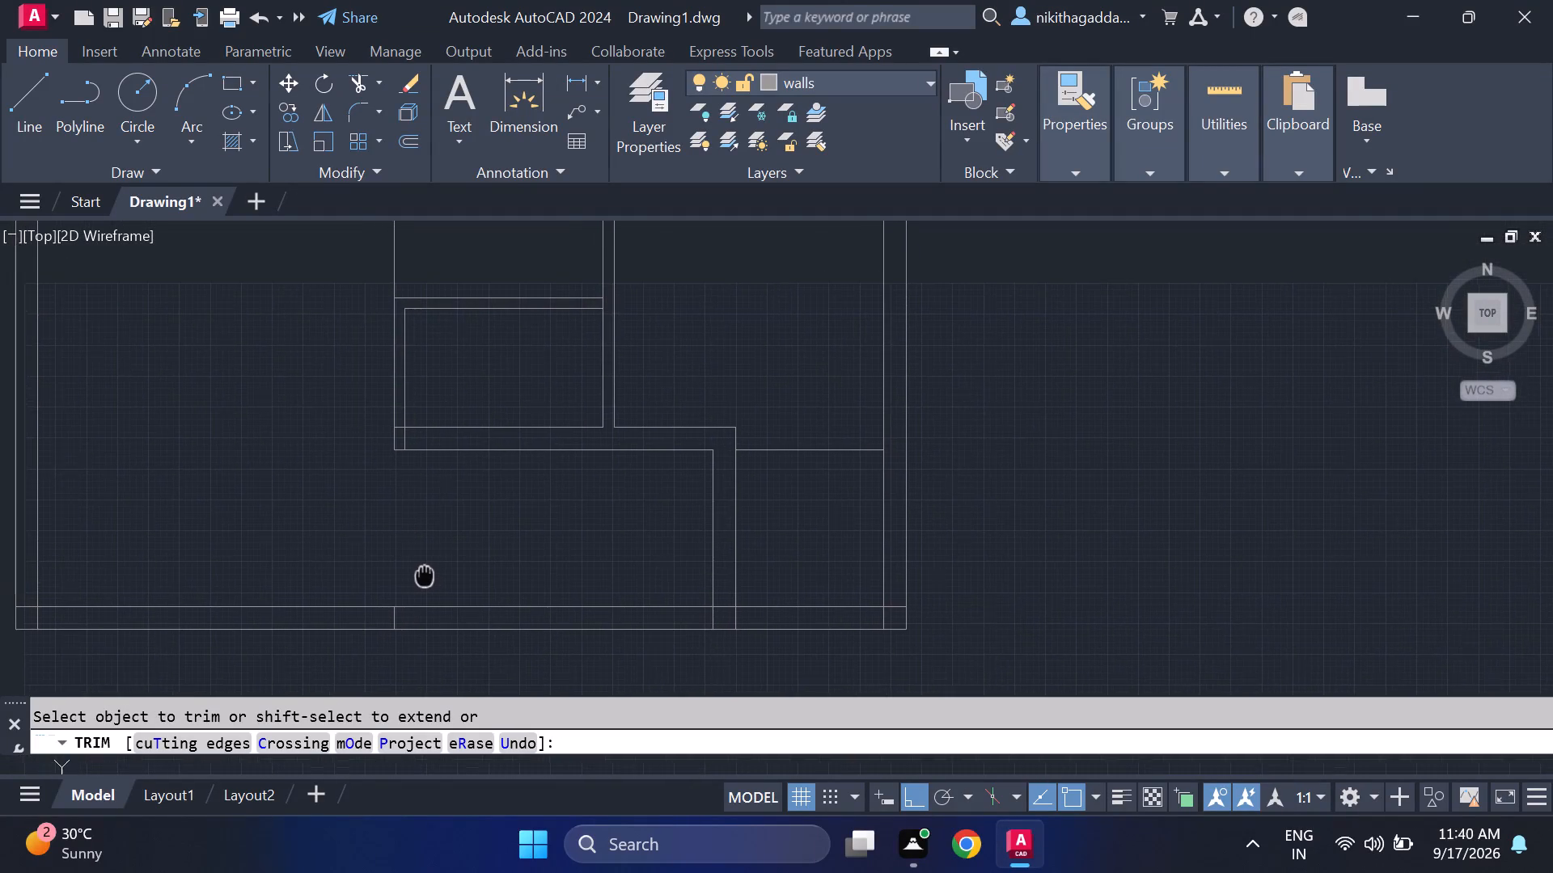
{"action": "middle_click_drag", "start_coordinate": [425, 574], "coordinate": [449, 611]}
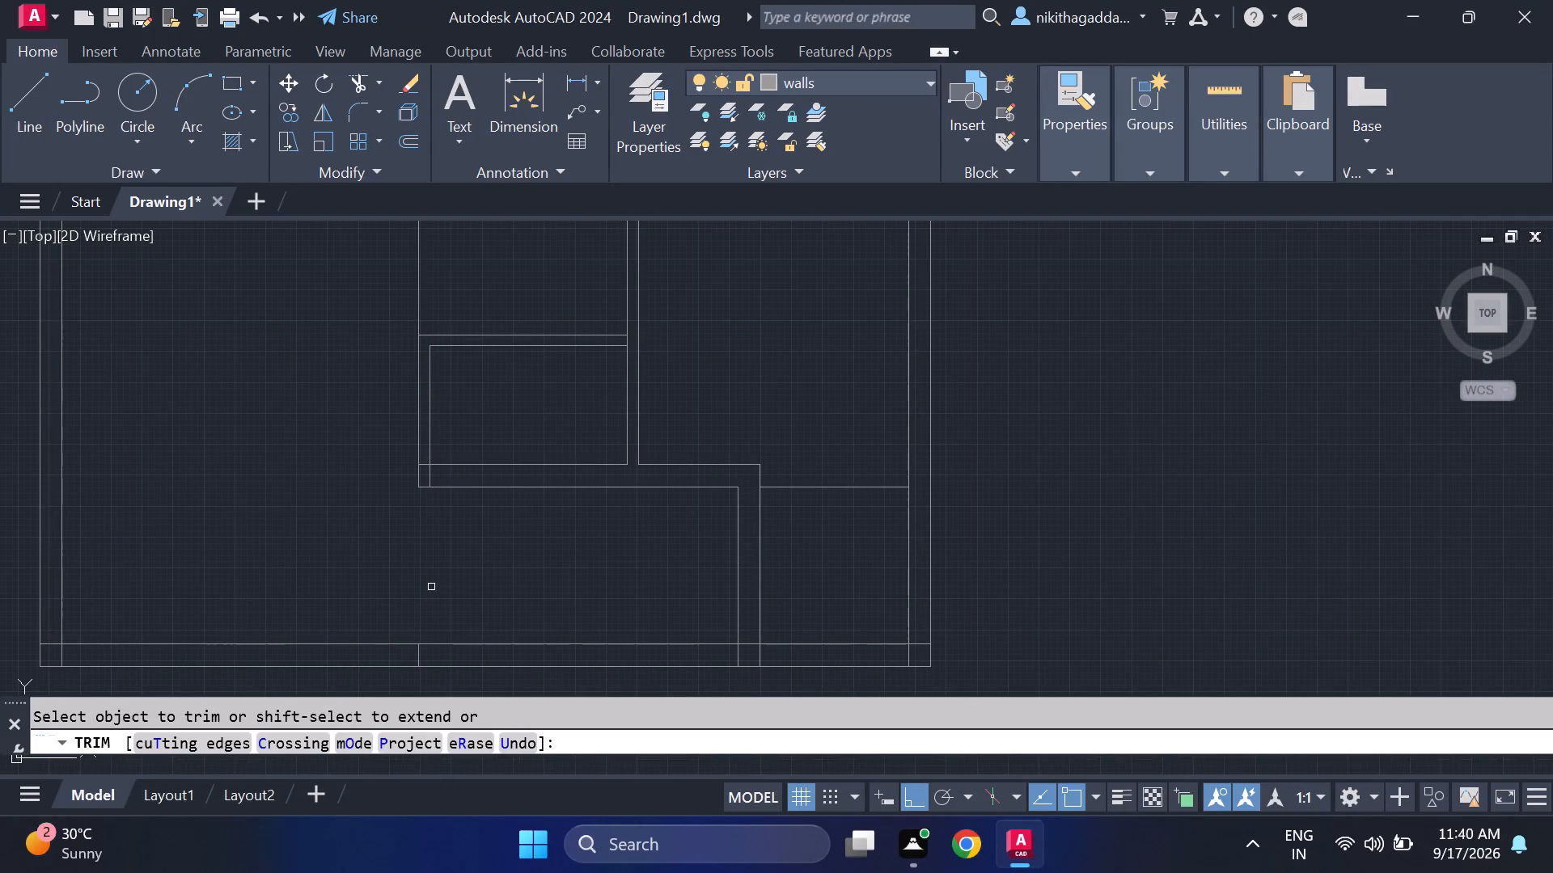
{"action": "scroll", "coordinate": [404, 505], "scroll_direction": "up", "scroll_amount": 1}
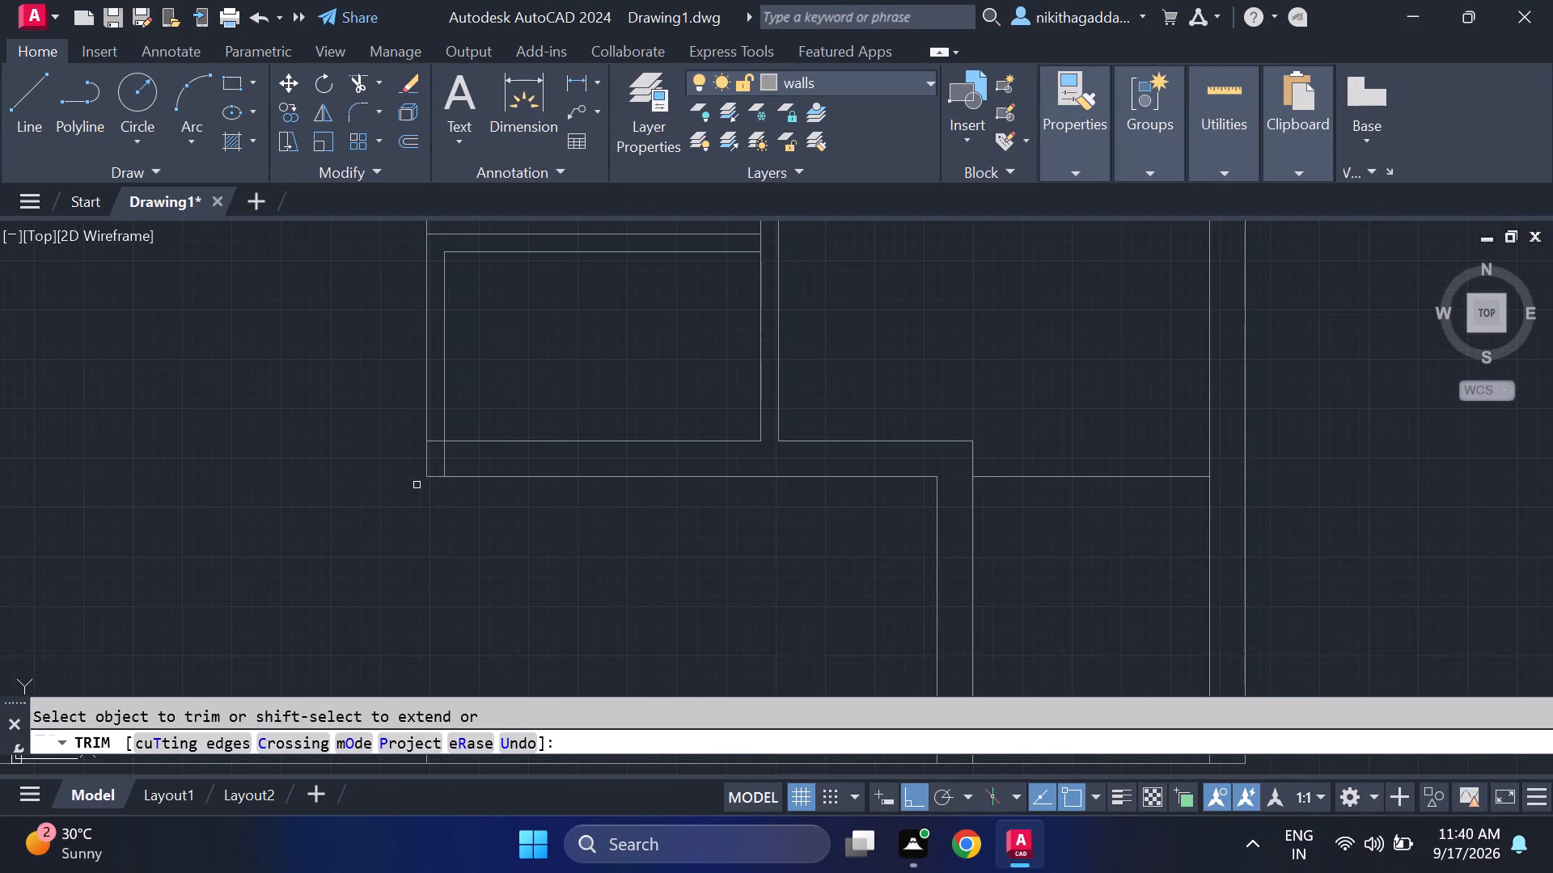
{"action": "scroll", "coordinate": [421, 479], "scroll_direction": "up", "scroll_amount": 3}
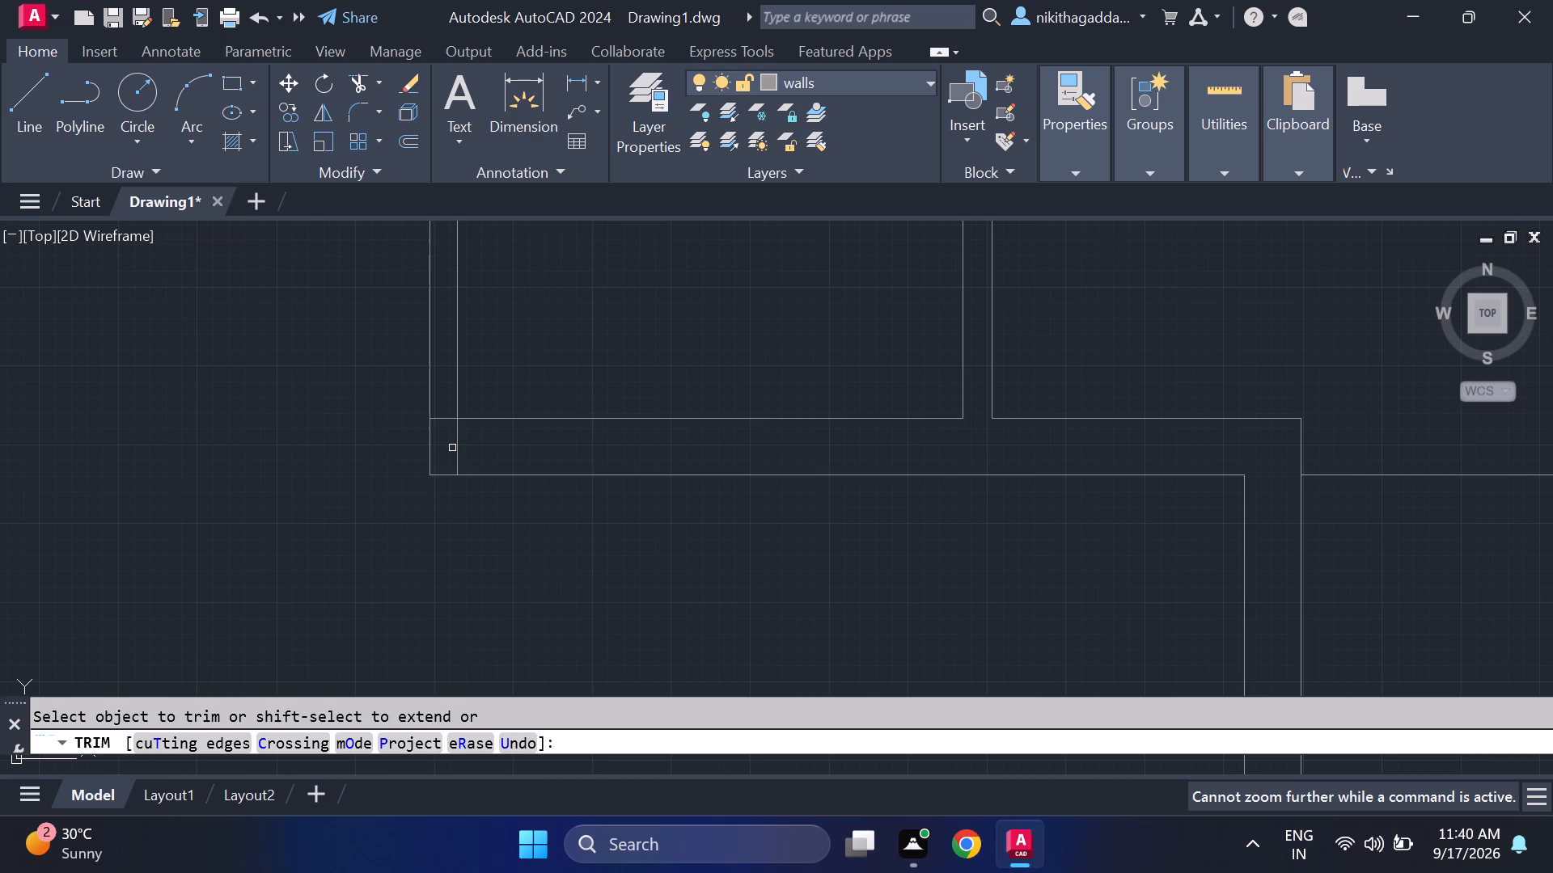
{"action": "left_click", "coordinate": [461, 442]}
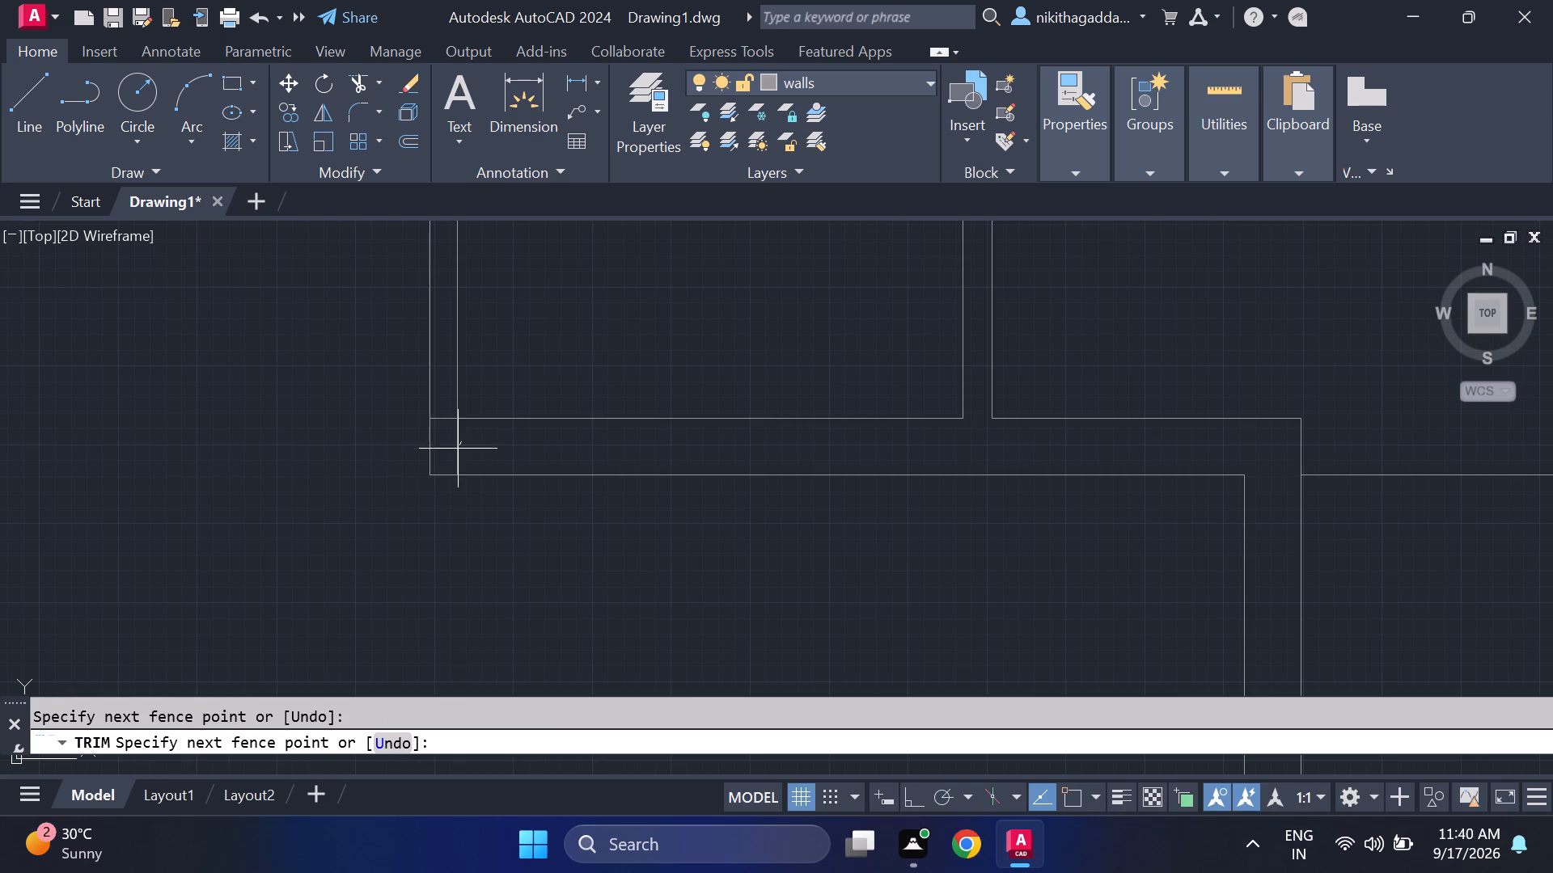
{"action": "left_click", "coordinate": [458, 449]}
{"action": "left_click", "coordinate": [496, 443]}
{"action": "left_click", "coordinate": [449, 436]}
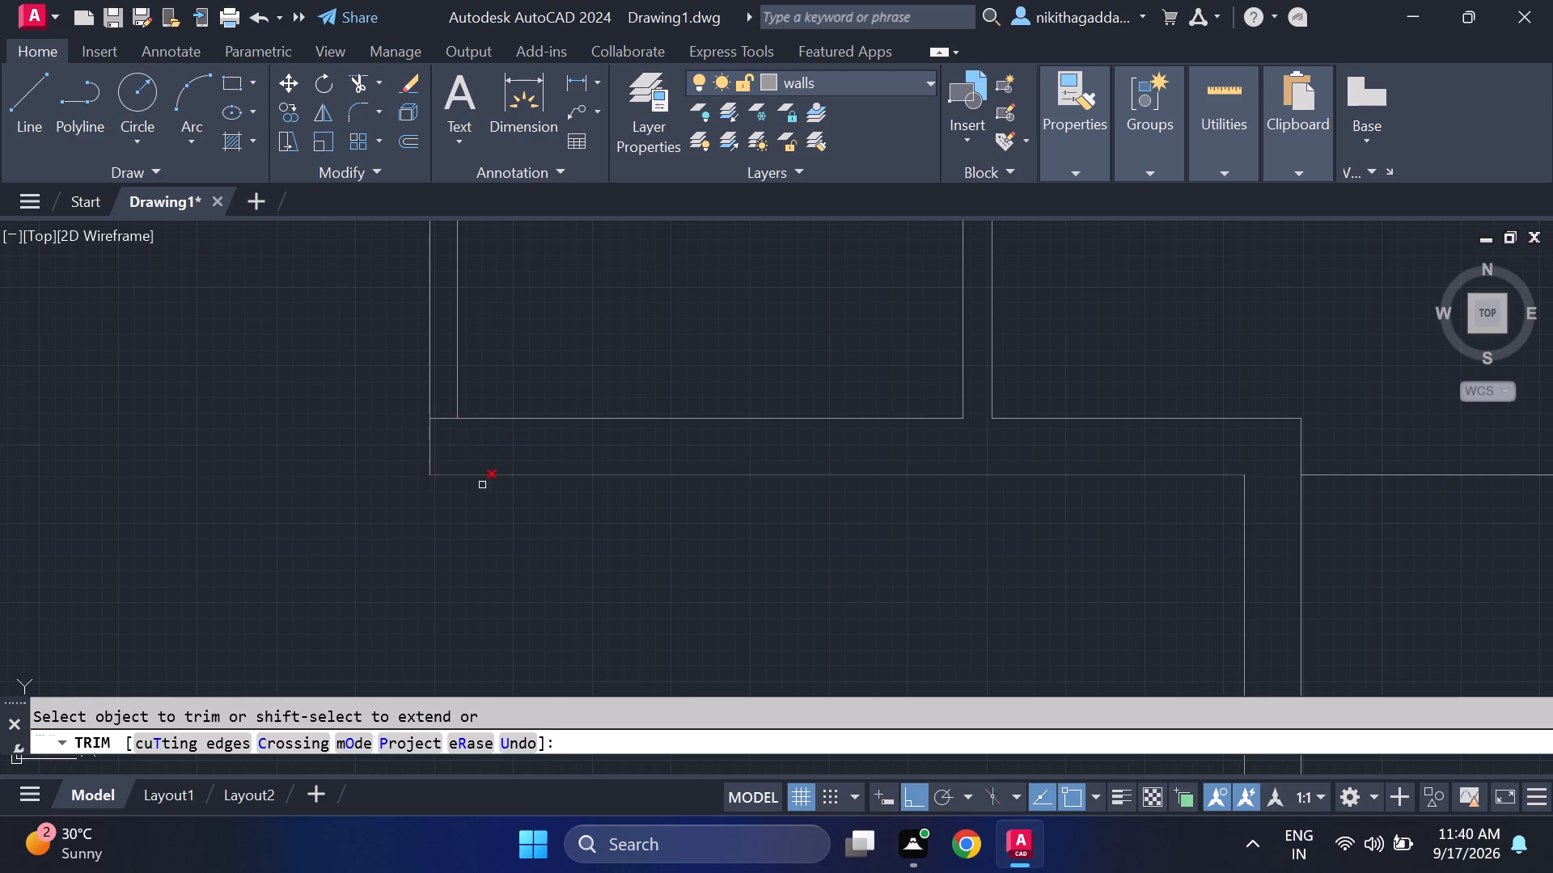
Trim the bottom outer wall's inner line between the two faces of the short vertical wall near the lower-right room.
{"action": "scroll", "coordinate": [494, 511], "scroll_direction": "down", "scroll_amount": 4}
{"action": "scroll", "coordinate": [541, 546], "scroll_direction": "up", "scroll_amount": 1}
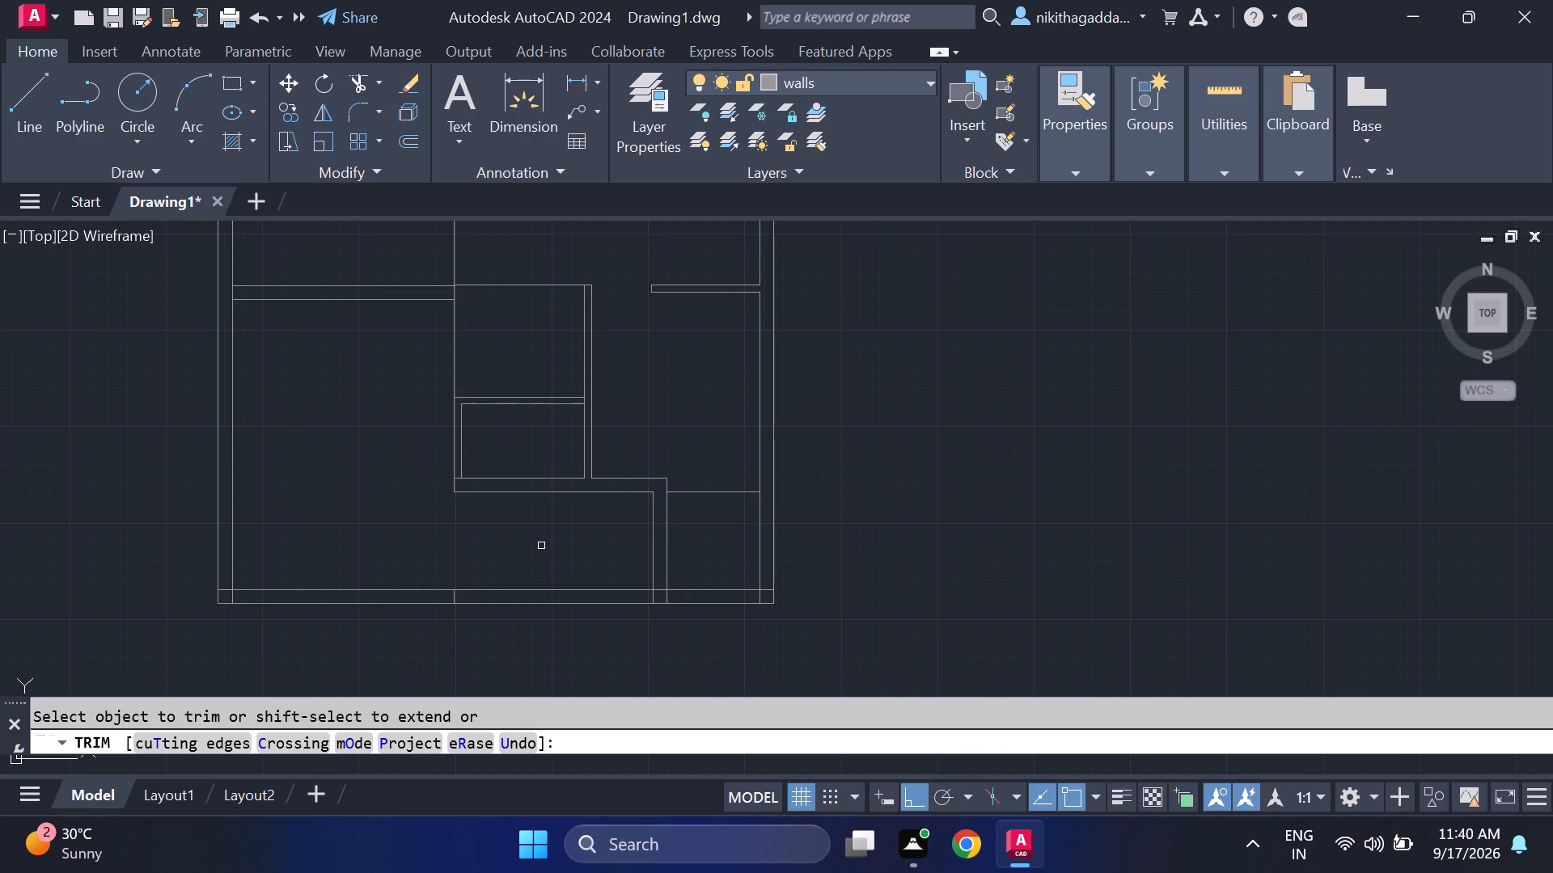
{"action": "middle_click_drag", "start_coordinate": [542, 544], "coordinate": [550, 461]}
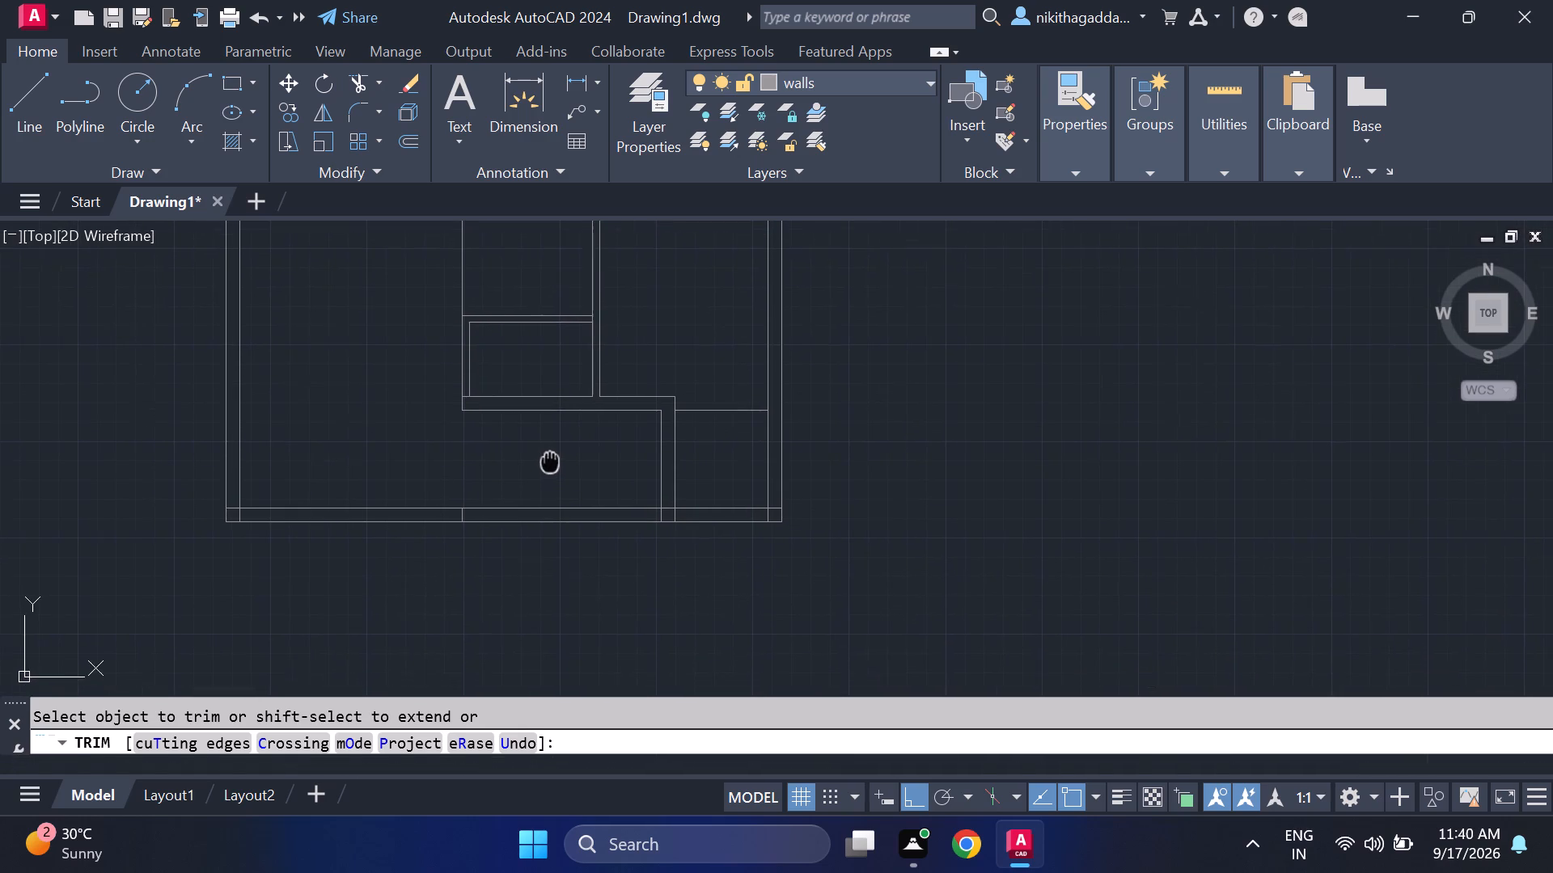
{"action": "middle_click_drag", "start_coordinate": [550, 461], "coordinate": [549, 460]}
{"action": "scroll", "coordinate": [637, 538], "scroll_direction": "up", "scroll_amount": 3}
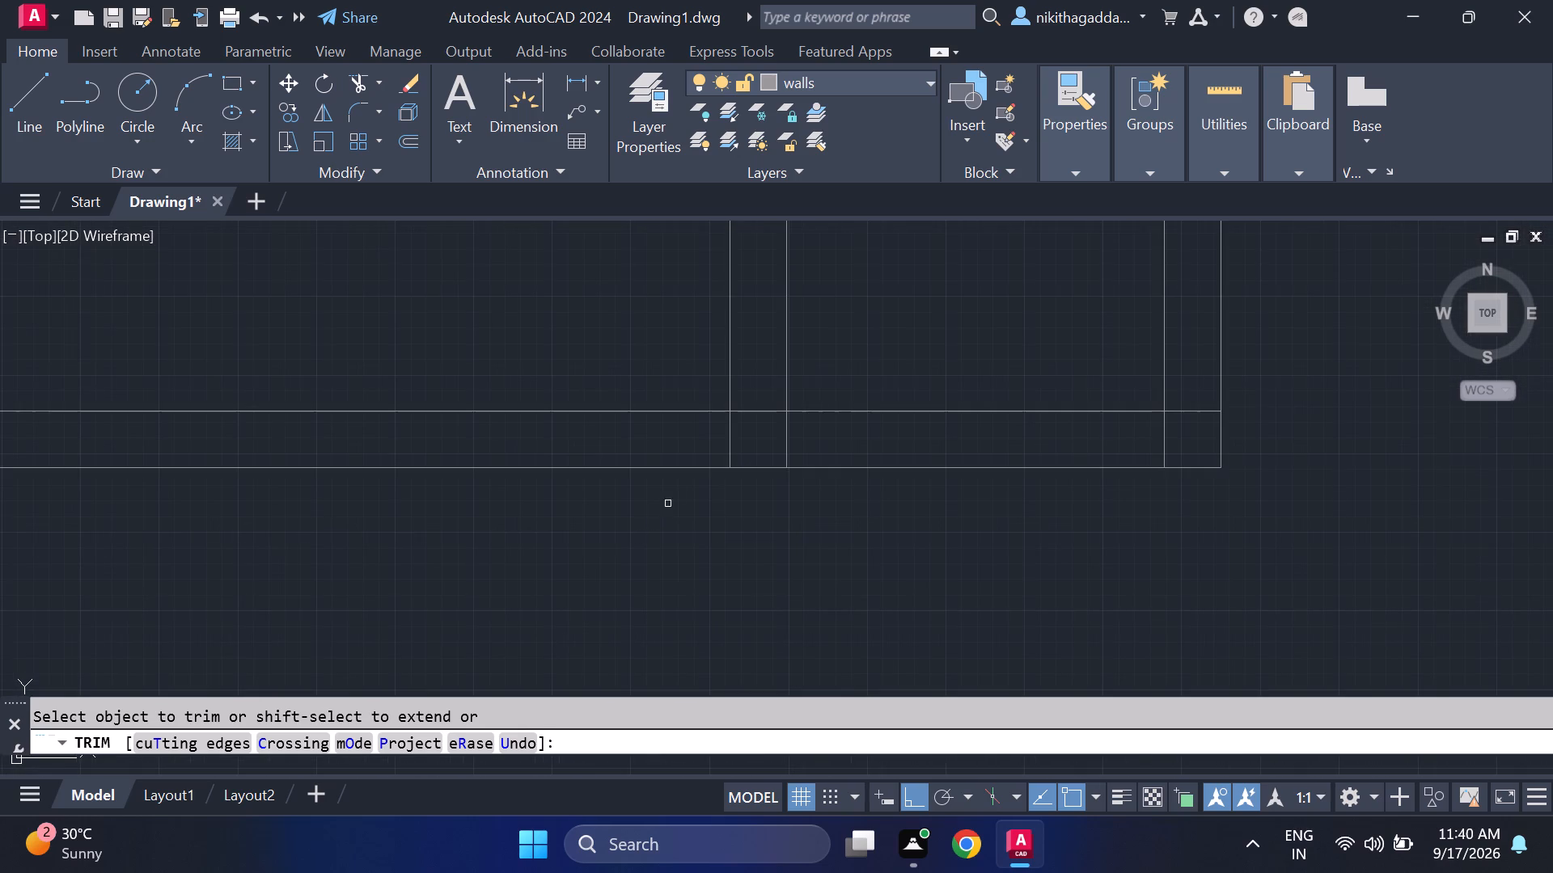
{"action": "left_click", "coordinate": [768, 409]}
Trim the bottom outer wall's inner line between the two faces of the left outer wall at the lower-left corner.
{"action": "scroll", "coordinate": [642, 548], "scroll_direction": "down", "scroll_amount": 3}
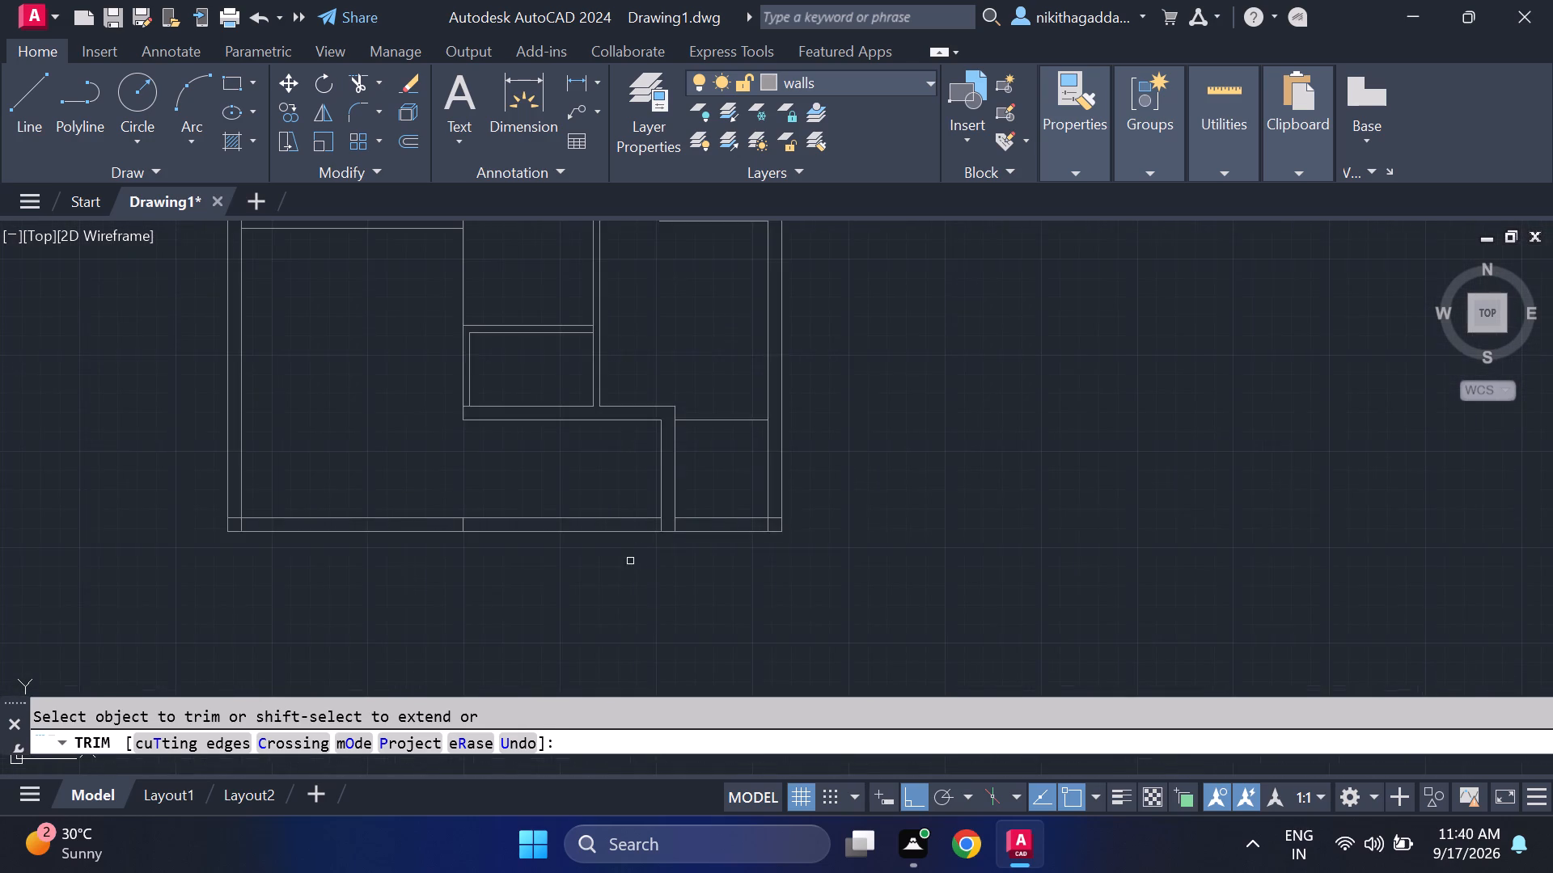
{"action": "scroll", "coordinate": [623, 567], "scroll_direction": "down", "scroll_amount": 1}
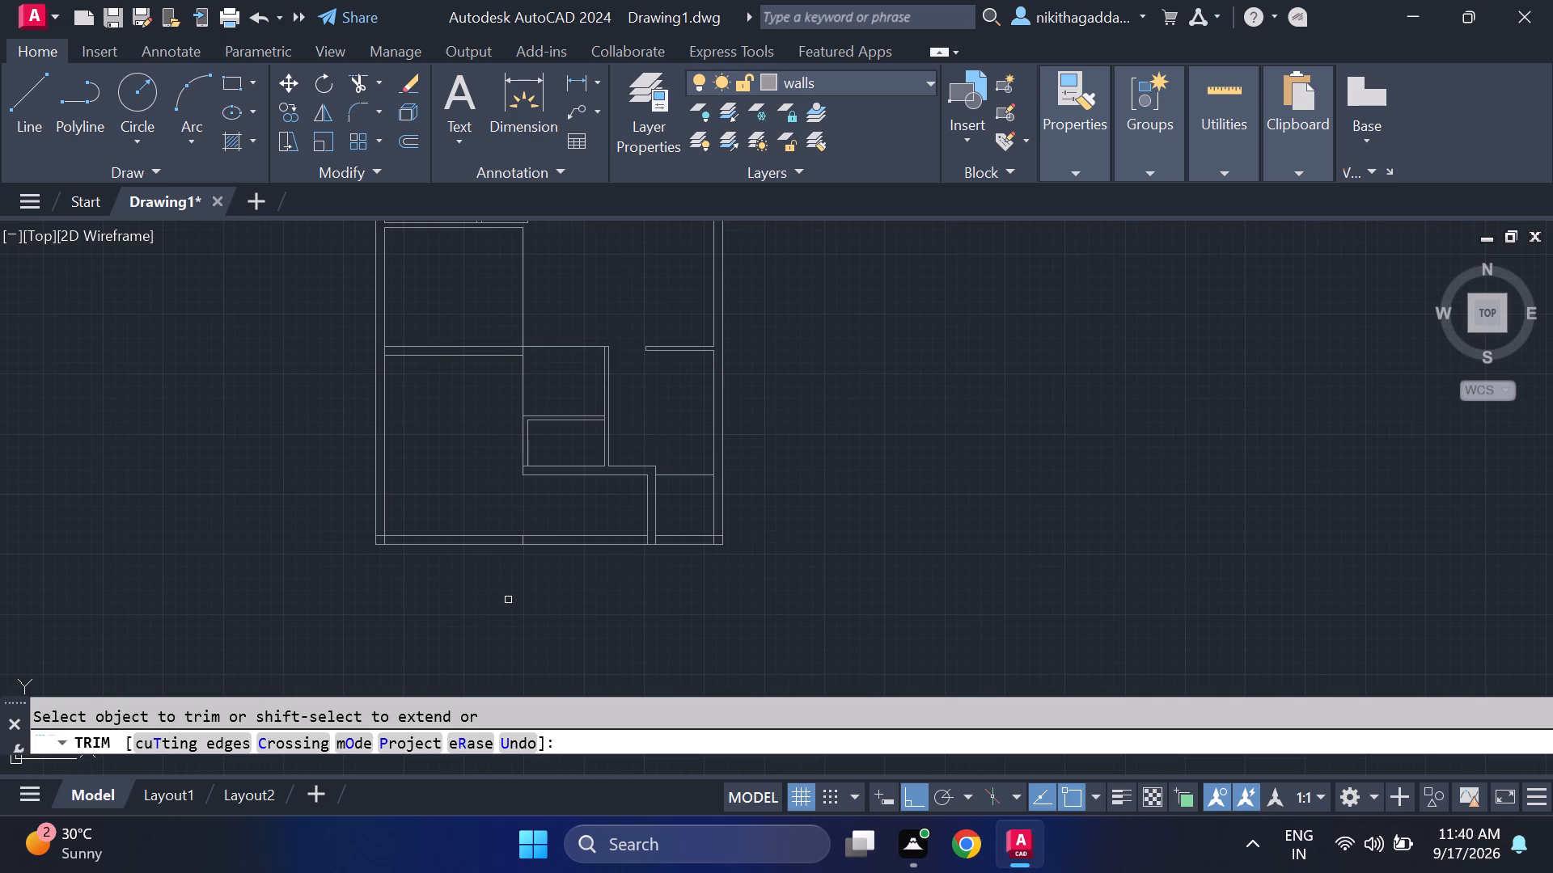
{"action": "scroll", "coordinate": [510, 600], "scroll_direction": "up", "scroll_amount": 3}
{"action": "middle_click_drag", "start_coordinate": [534, 562], "coordinate": [658, 643]}
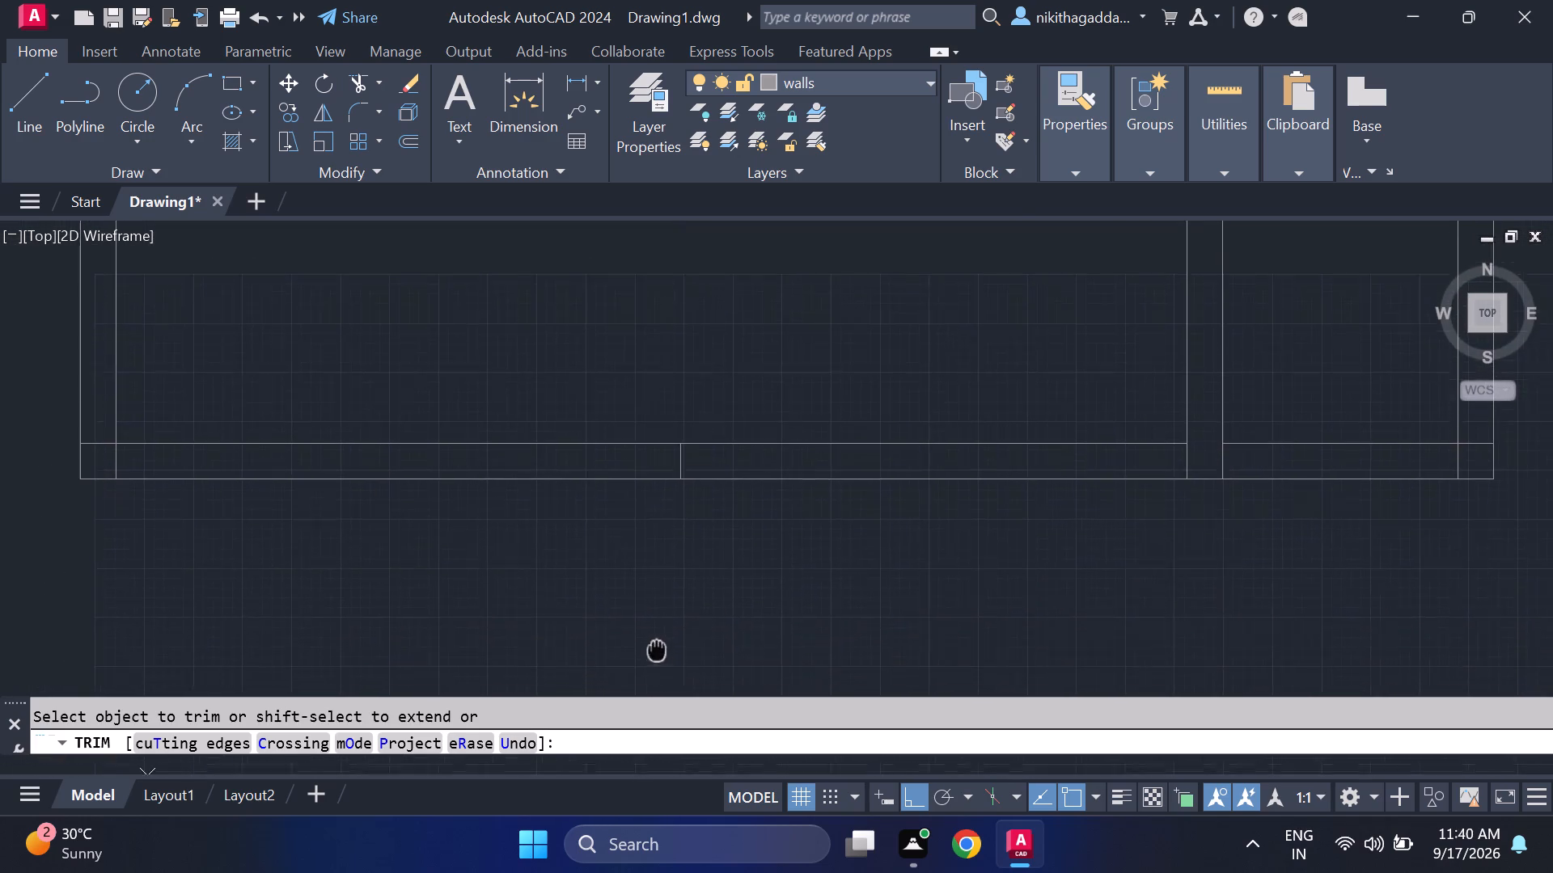
{"action": "middle_click_drag", "start_coordinate": [658, 643], "coordinate": [700, 603]}
{"action": "scroll", "coordinate": [688, 592], "scroll_direction": "down", "scroll_amount": 1}
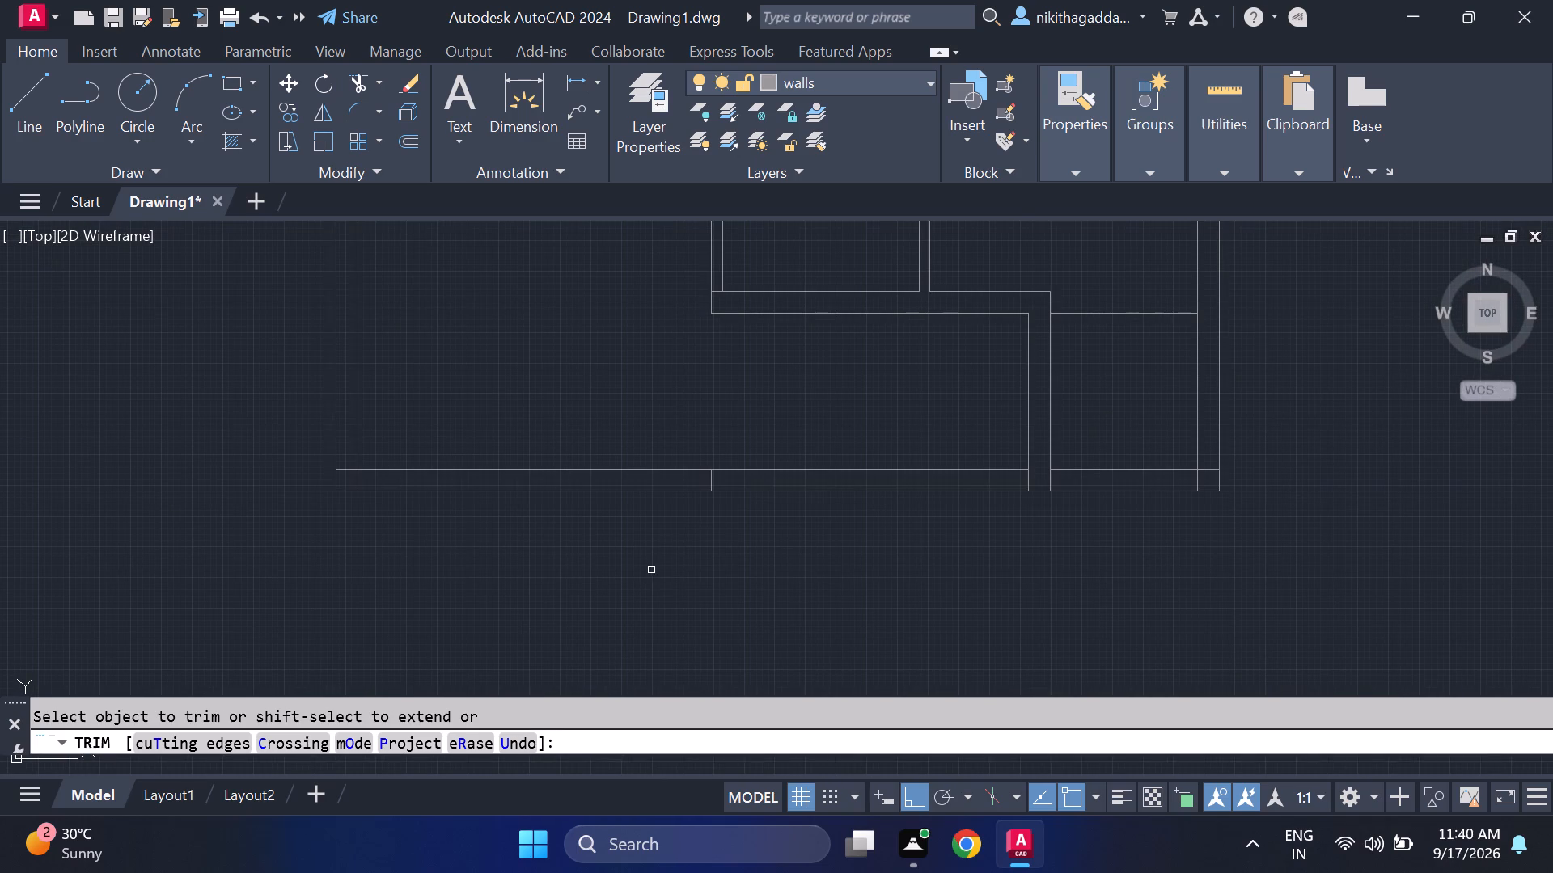
{"action": "scroll", "coordinate": [371, 524], "scroll_direction": "up", "scroll_amount": 2}
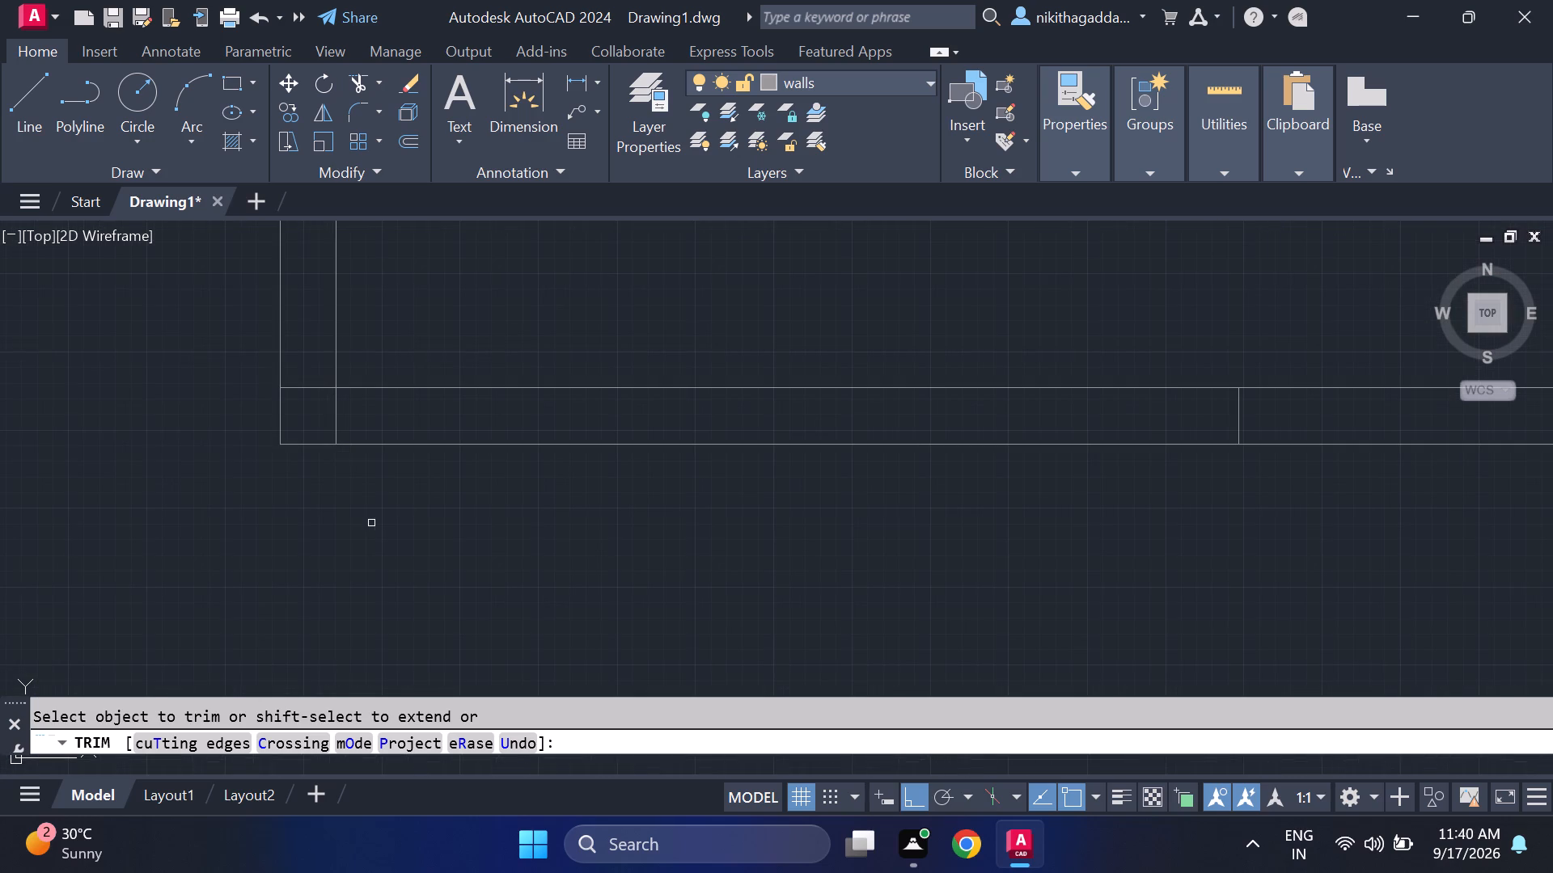
{"action": "left_click_drag", "start_coordinate": [298, 373], "coordinate": [299, 377]}
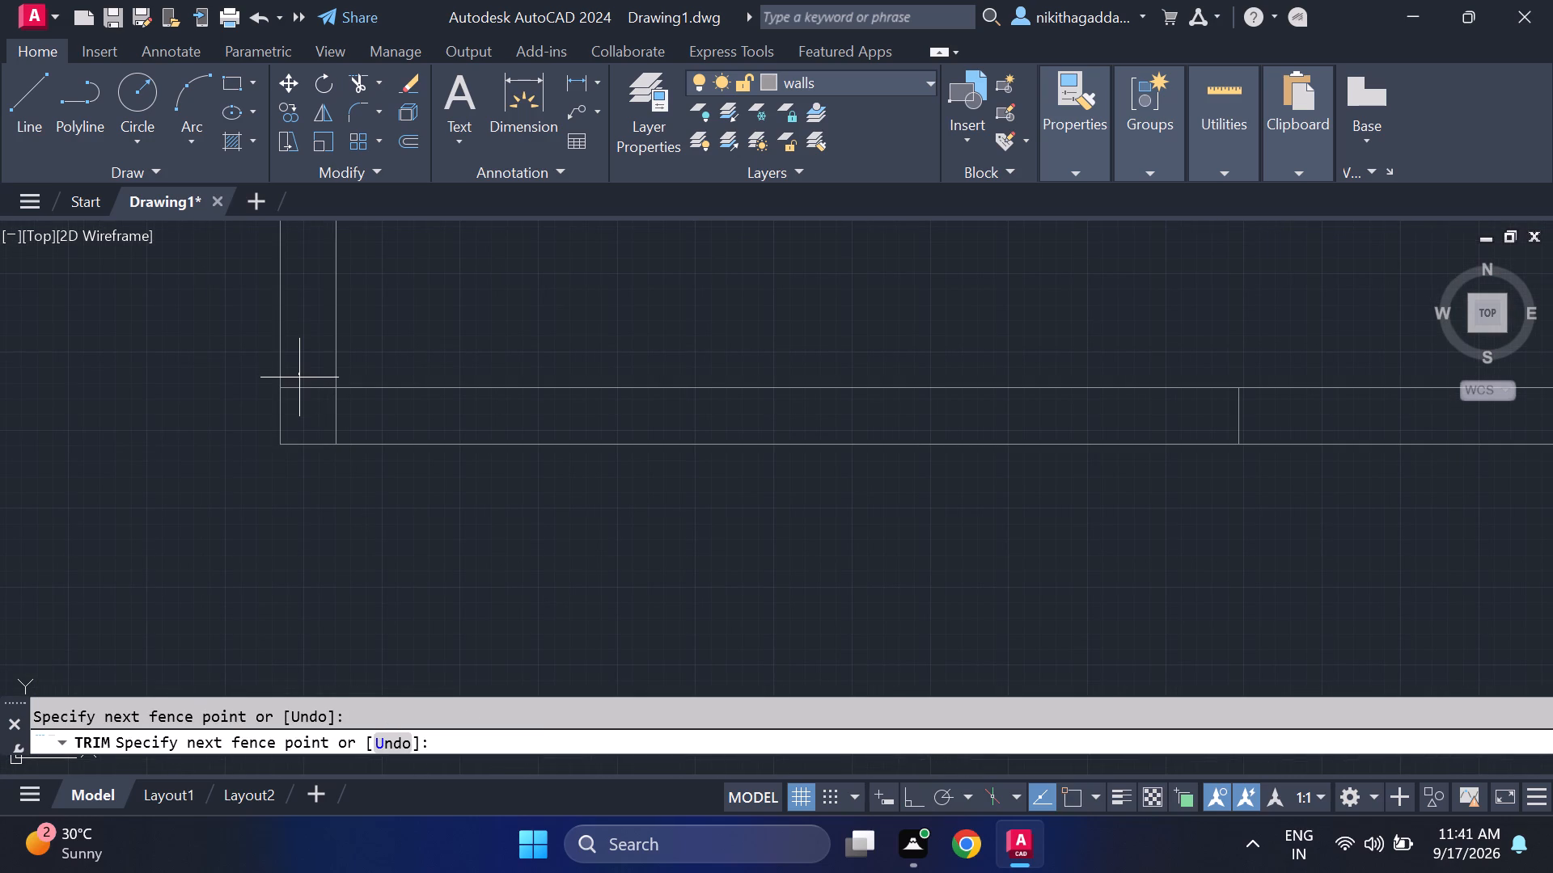
{"action": "left_click_drag", "start_coordinate": [299, 377], "coordinate": [303, 393]}
{"action": "left_click_drag", "start_coordinate": [303, 393], "coordinate": [307, 412]}
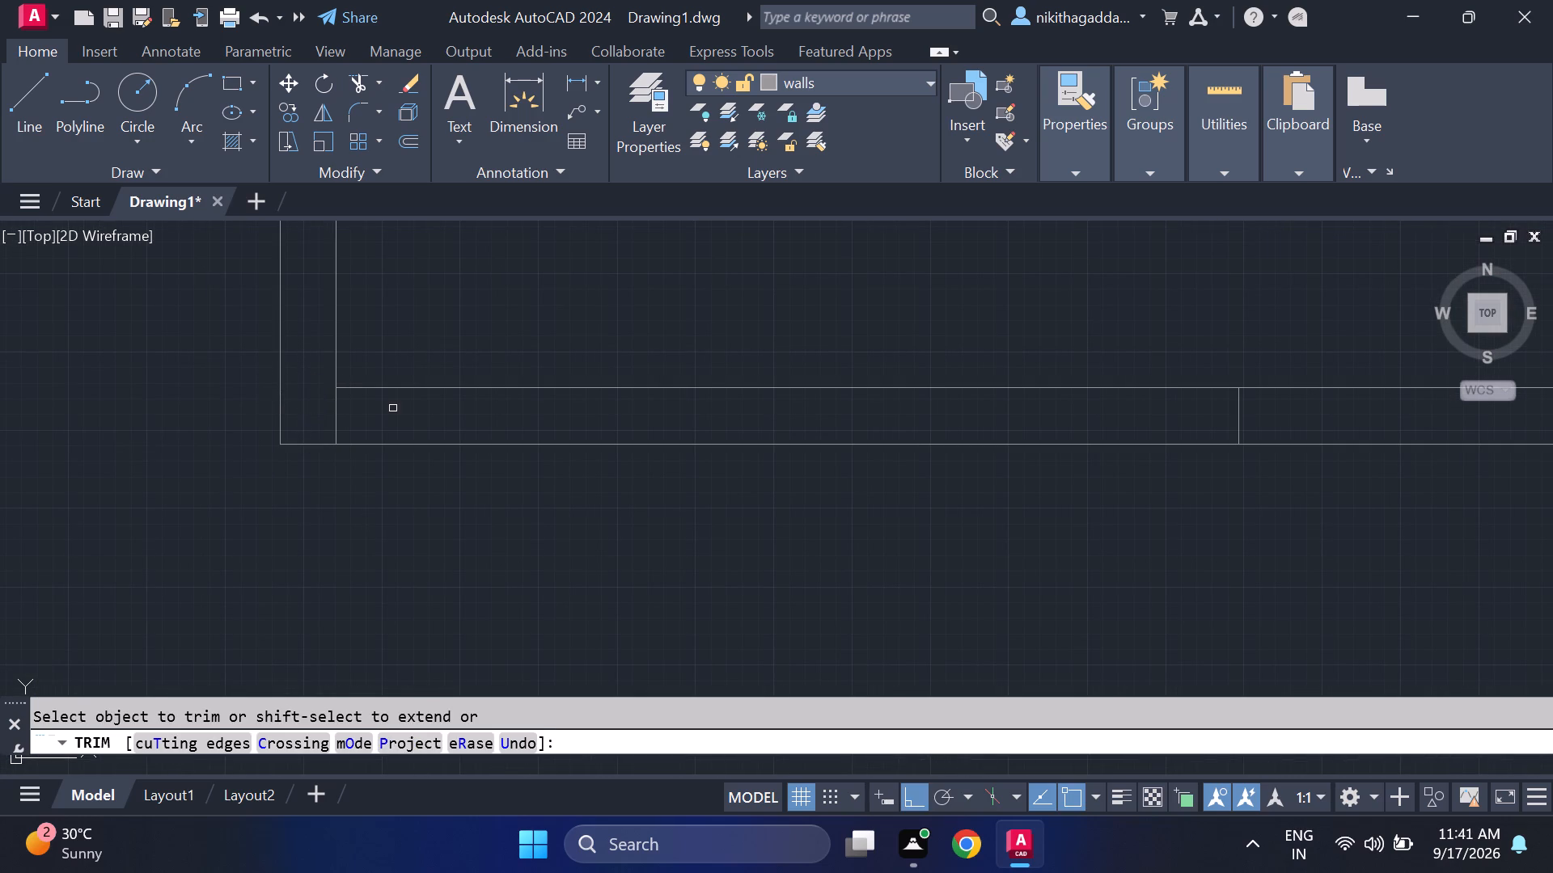
Trim both lines of the bottom outer wall along the lower-left room, between the left outer wall and the central vertical wall's end.
{"action": "scroll", "coordinate": [392, 410], "scroll_direction": "down", "scroll_amount": 4}
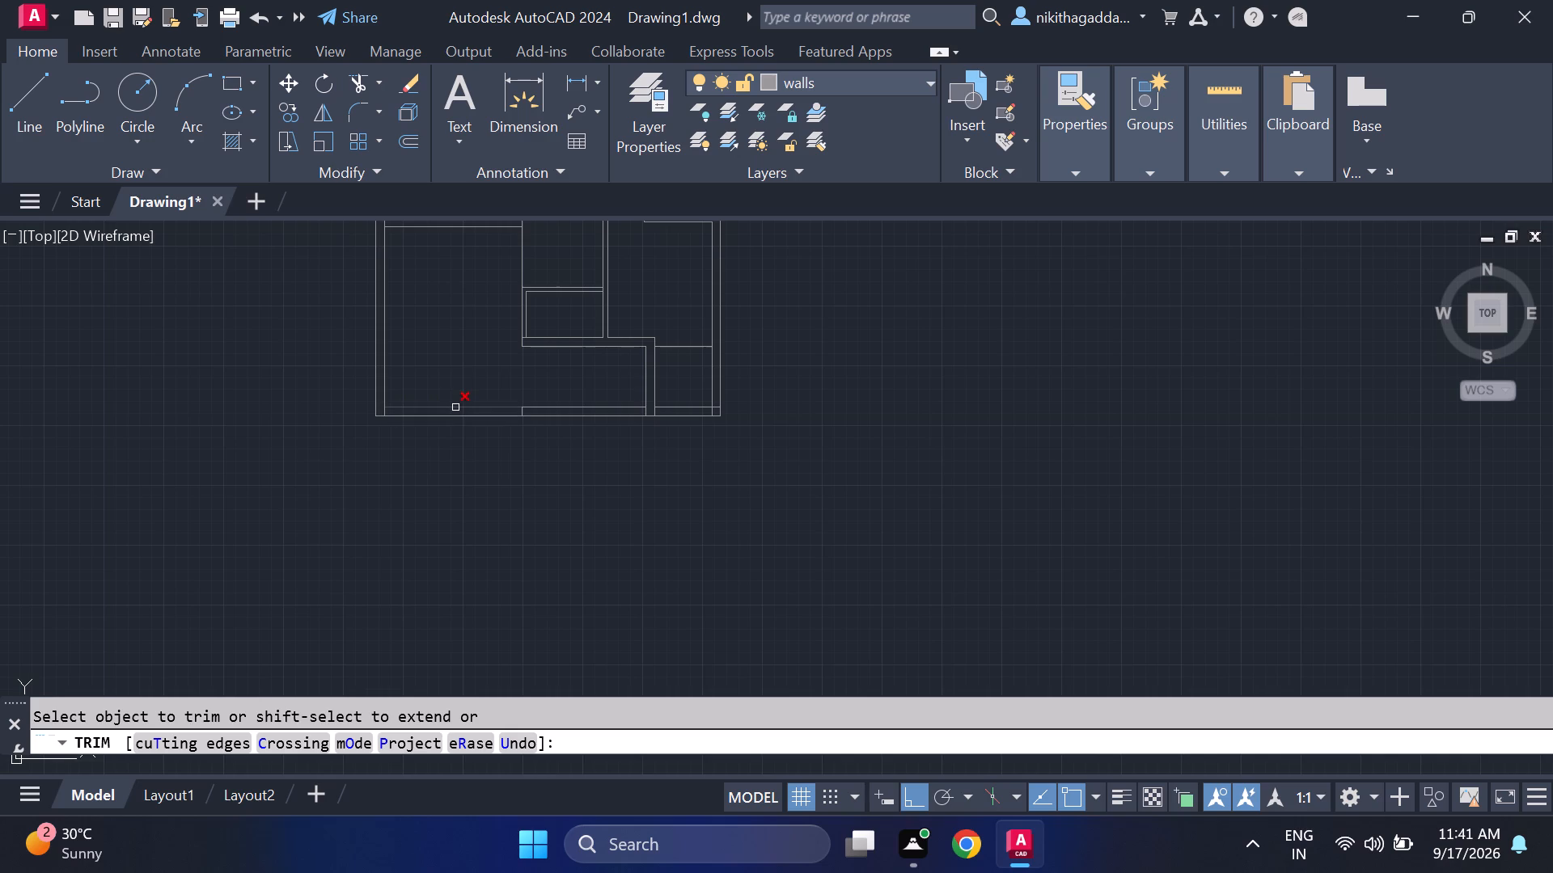
{"action": "left_click", "coordinate": [455, 407]}
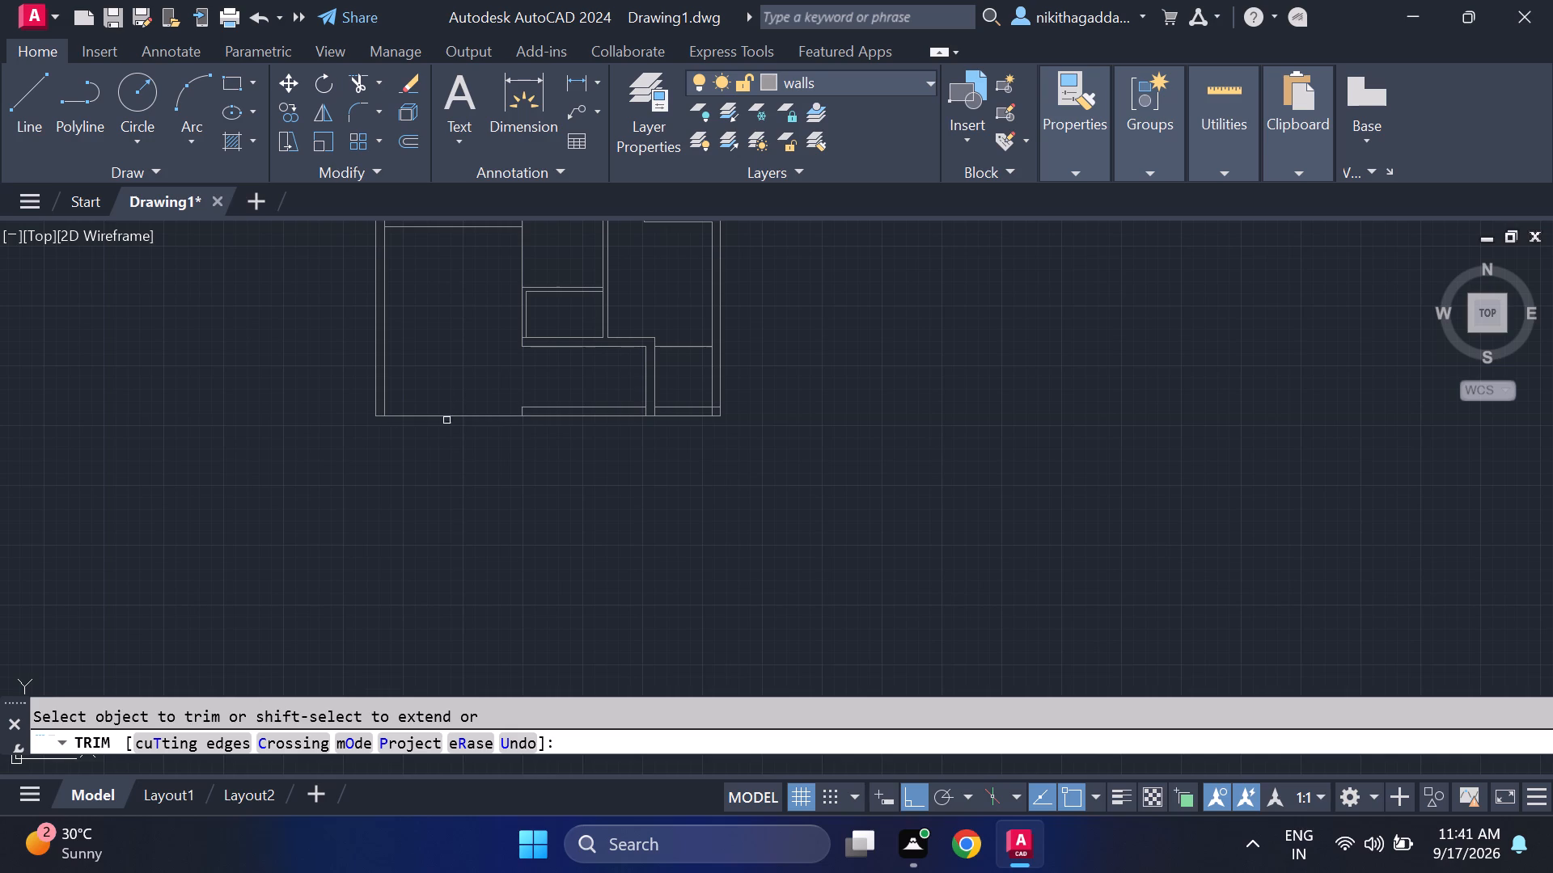
{"action": "left_click", "coordinate": [440, 419]}
{"action": "scroll", "coordinate": [429, 449], "scroll_direction": "down", "scroll_amount": 1}
{"action": "middle_click_drag", "start_coordinate": [429, 449], "coordinate": [458, 511]}
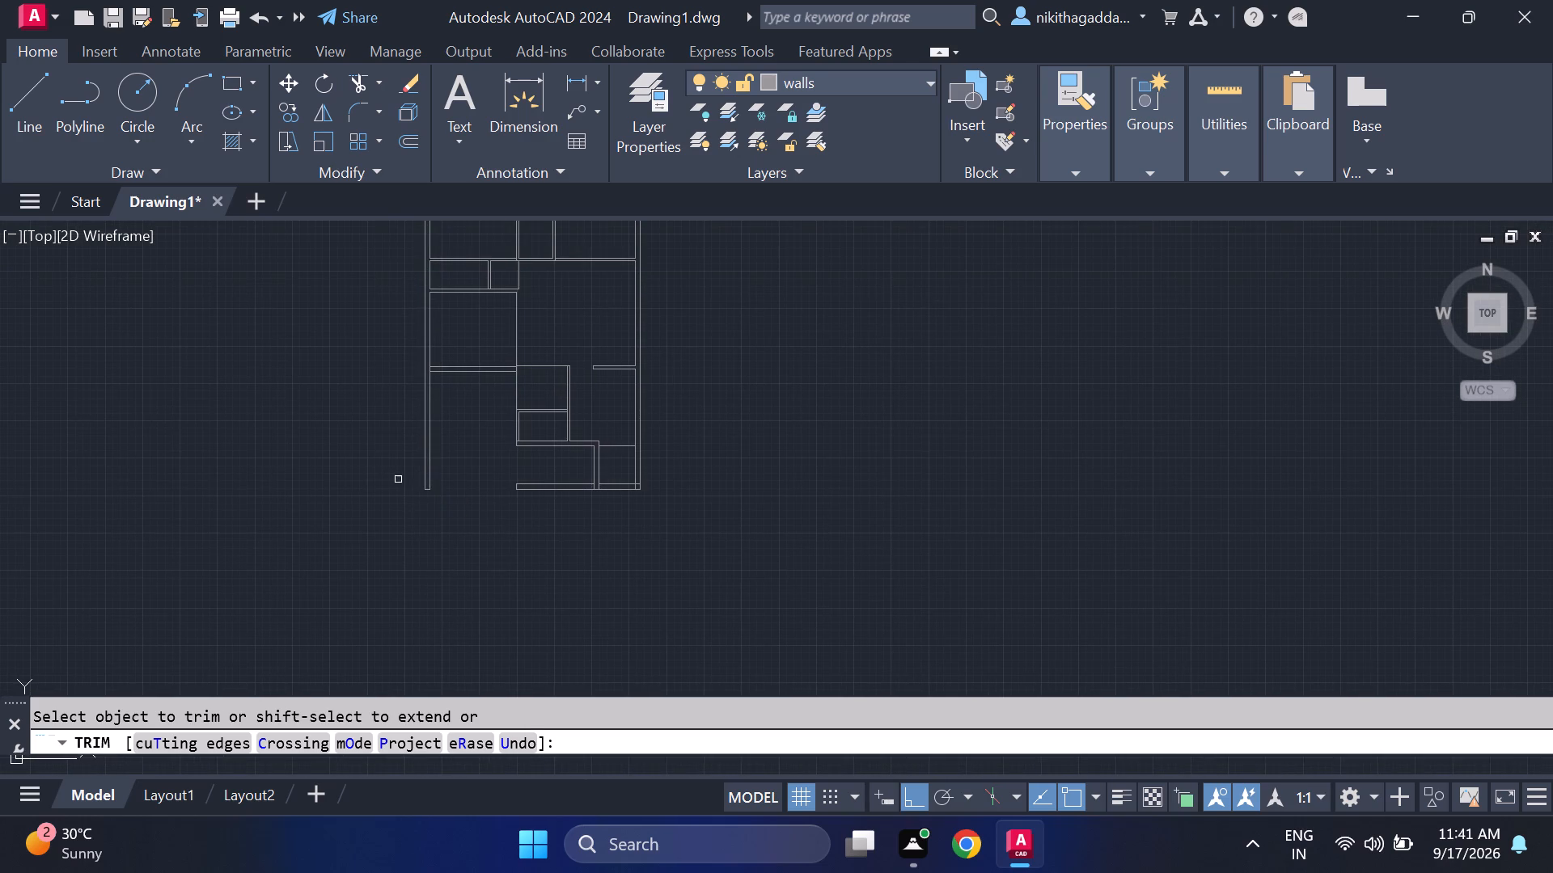
{"action": "scroll", "coordinate": [367, 451], "scroll_direction": "up", "scroll_amount": 1}
{"action": "key", "text": "Escape"}
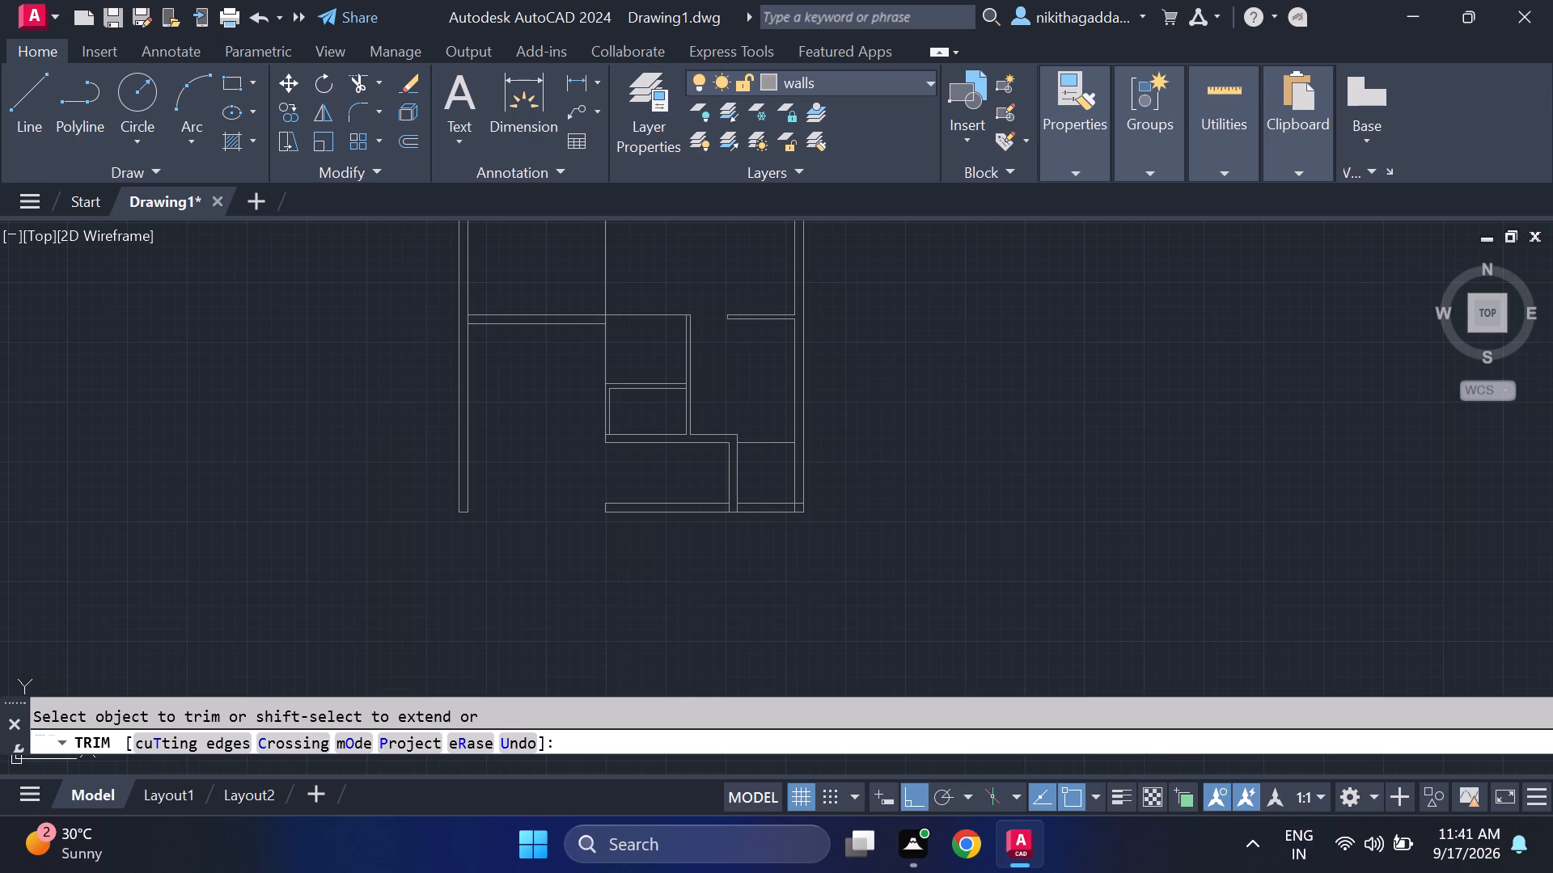
Offset the lower line of the lower-left room's upper horizontal wall 16'8" downward to the room's open bottom side.
{"action": "type", "text": "of"}
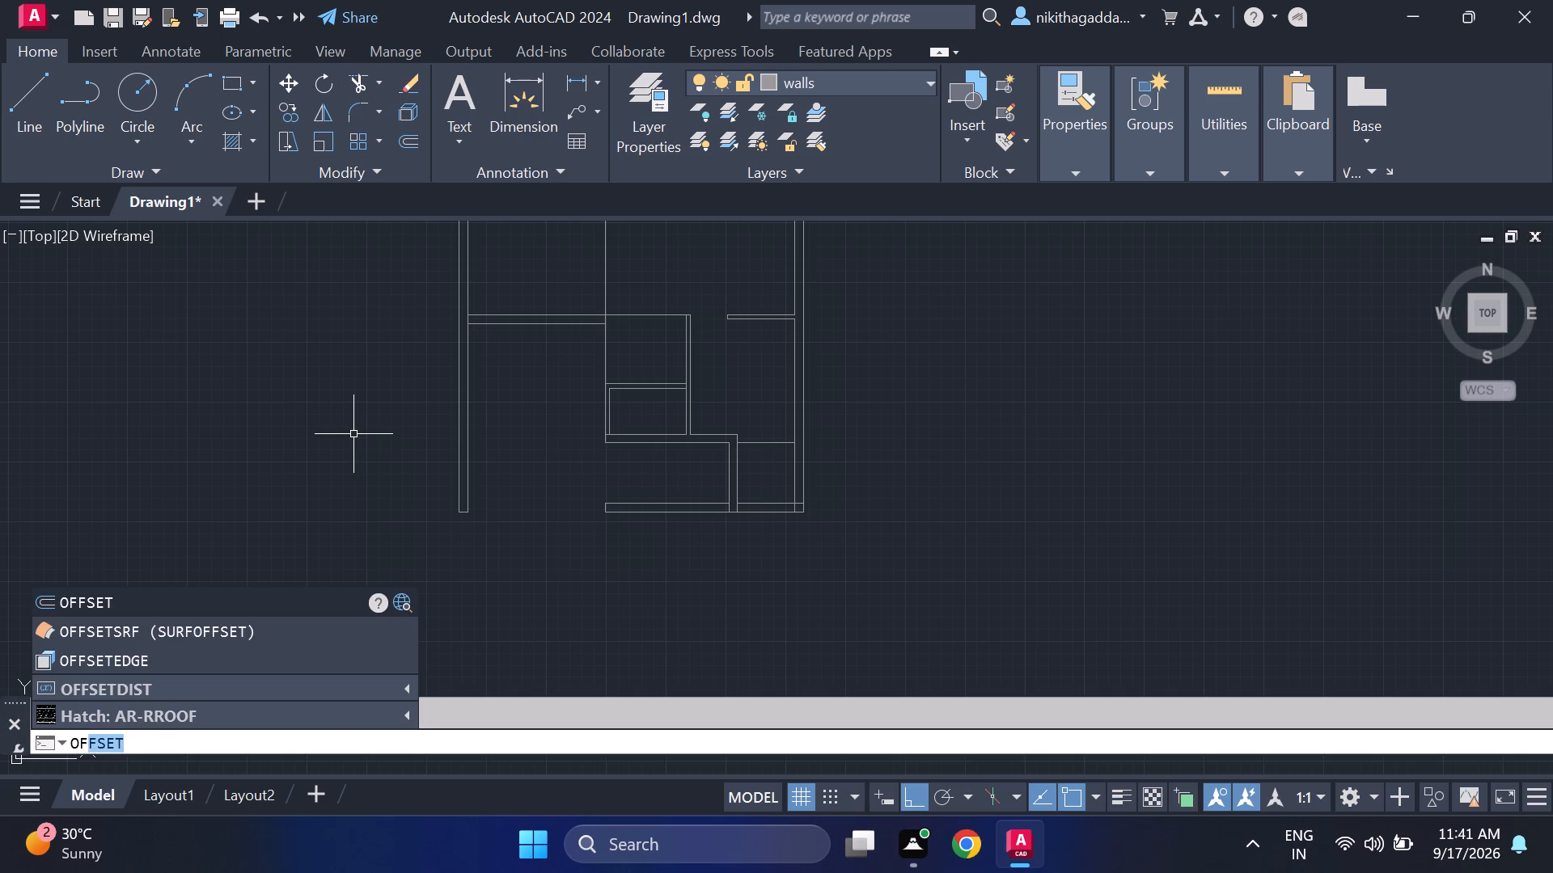
{"action": "key", "text": "Return"}
{"action": "key", "text": "1"}
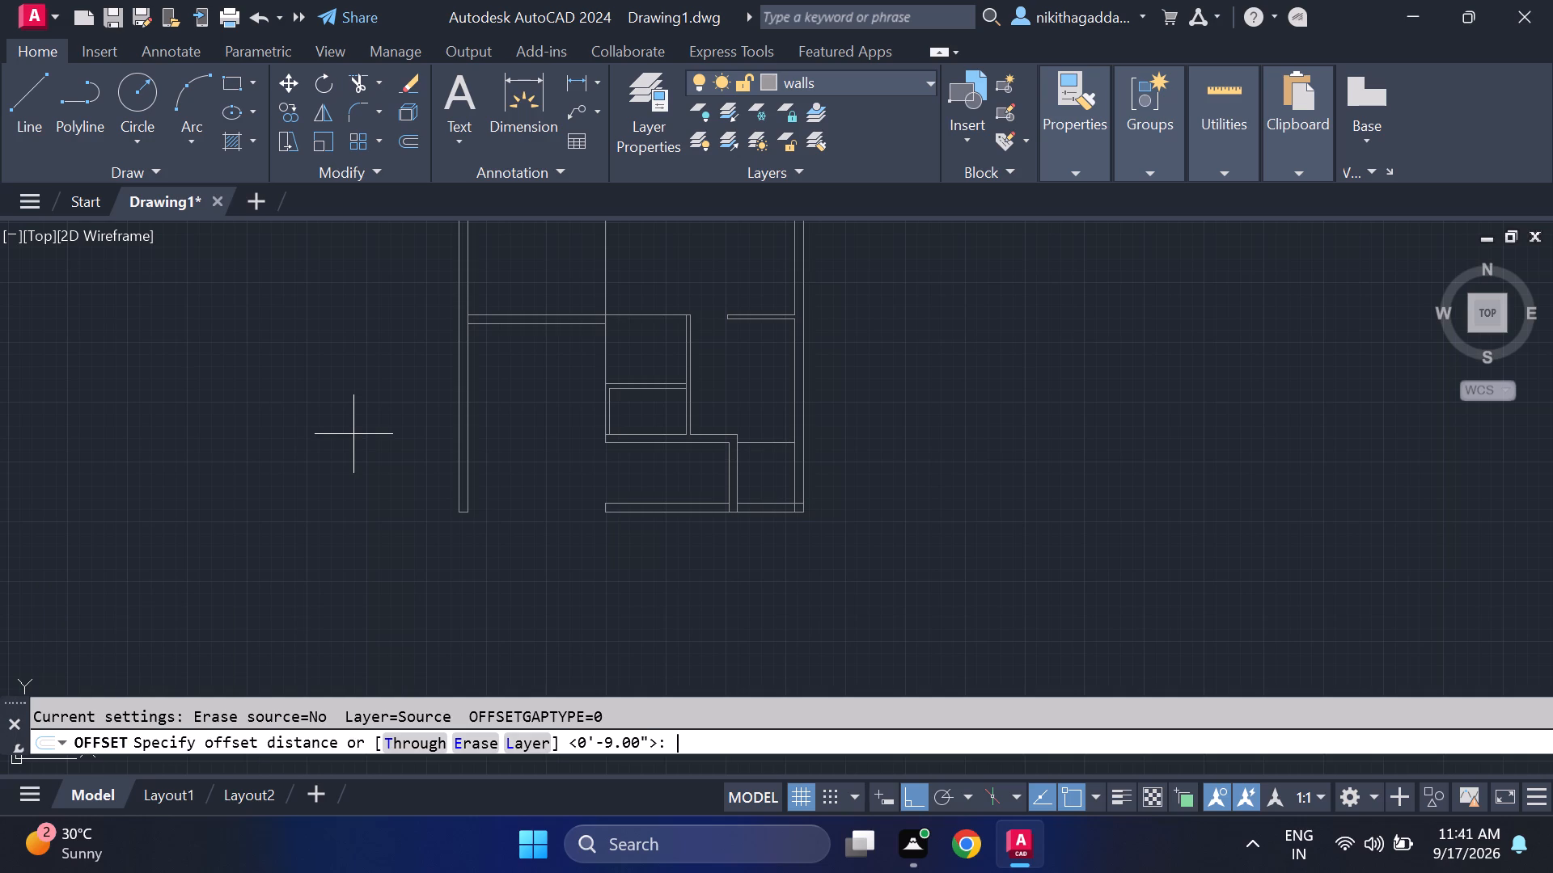
{"action": "type", "text": "6'8\""}
{"action": "key", "text": "Return"}
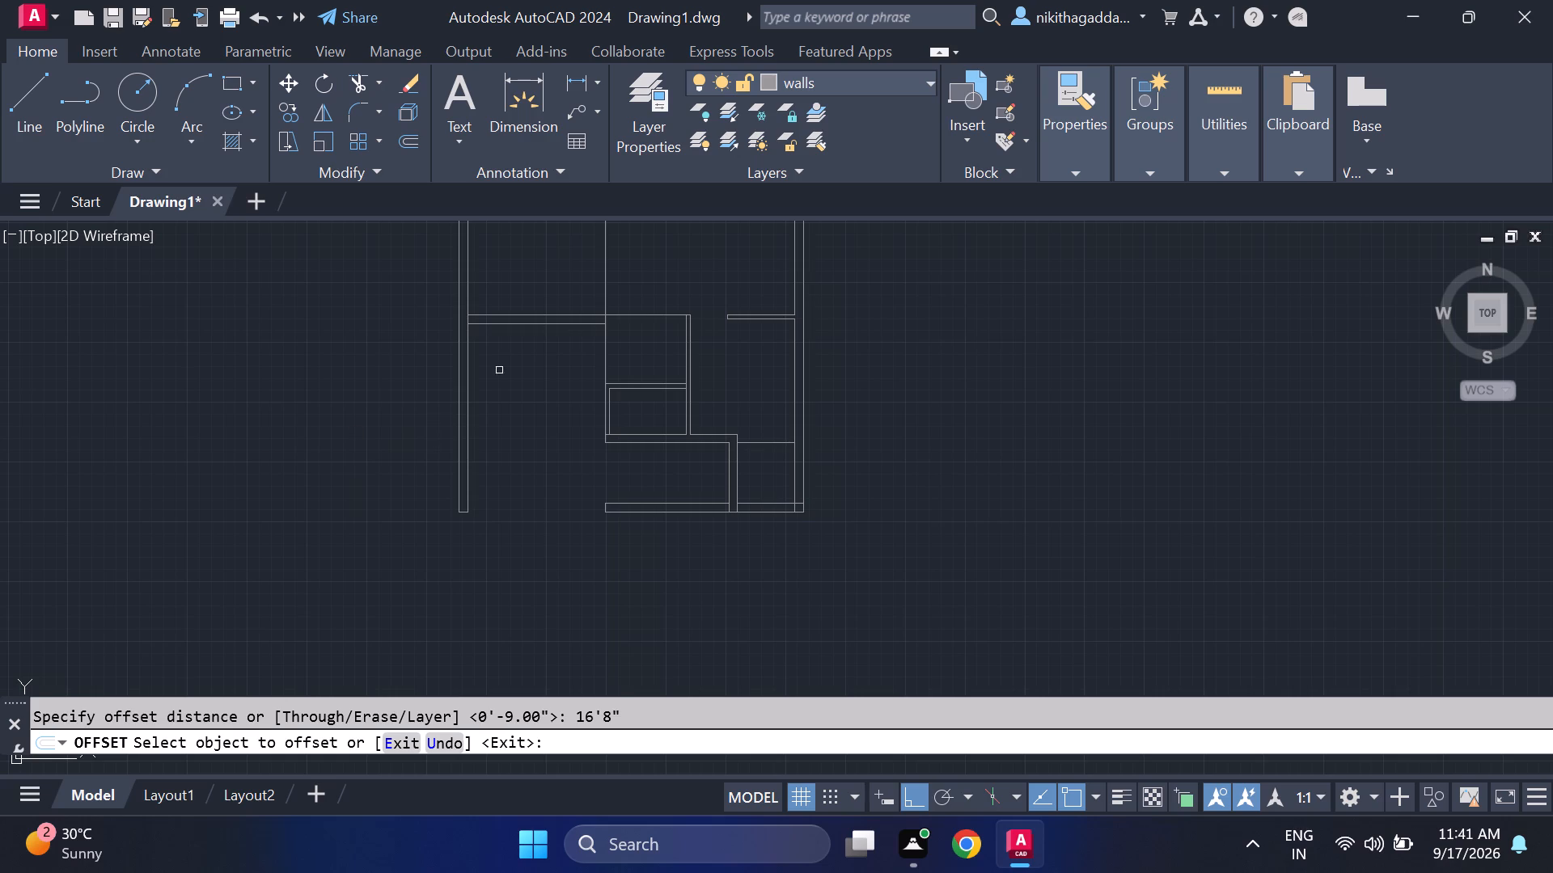
{"action": "left_click", "coordinate": [507, 328]}
{"action": "left_click", "coordinate": [507, 323]}
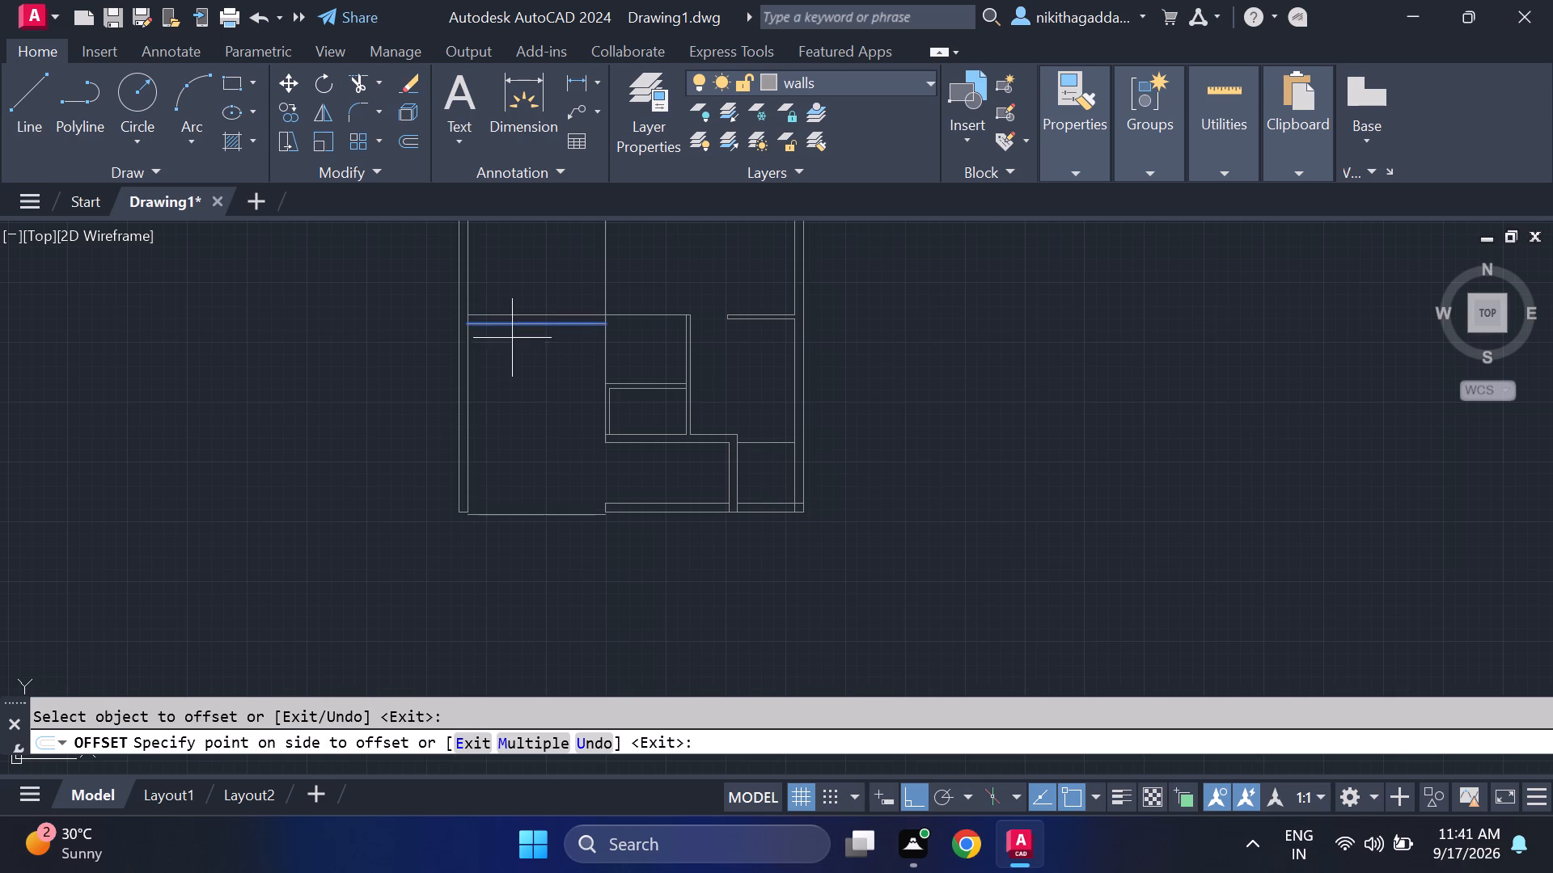
{"action": "left_click", "coordinate": [571, 557]}
{"action": "scroll", "coordinate": [565, 536], "scroll_direction": "up", "scroll_amount": 2}
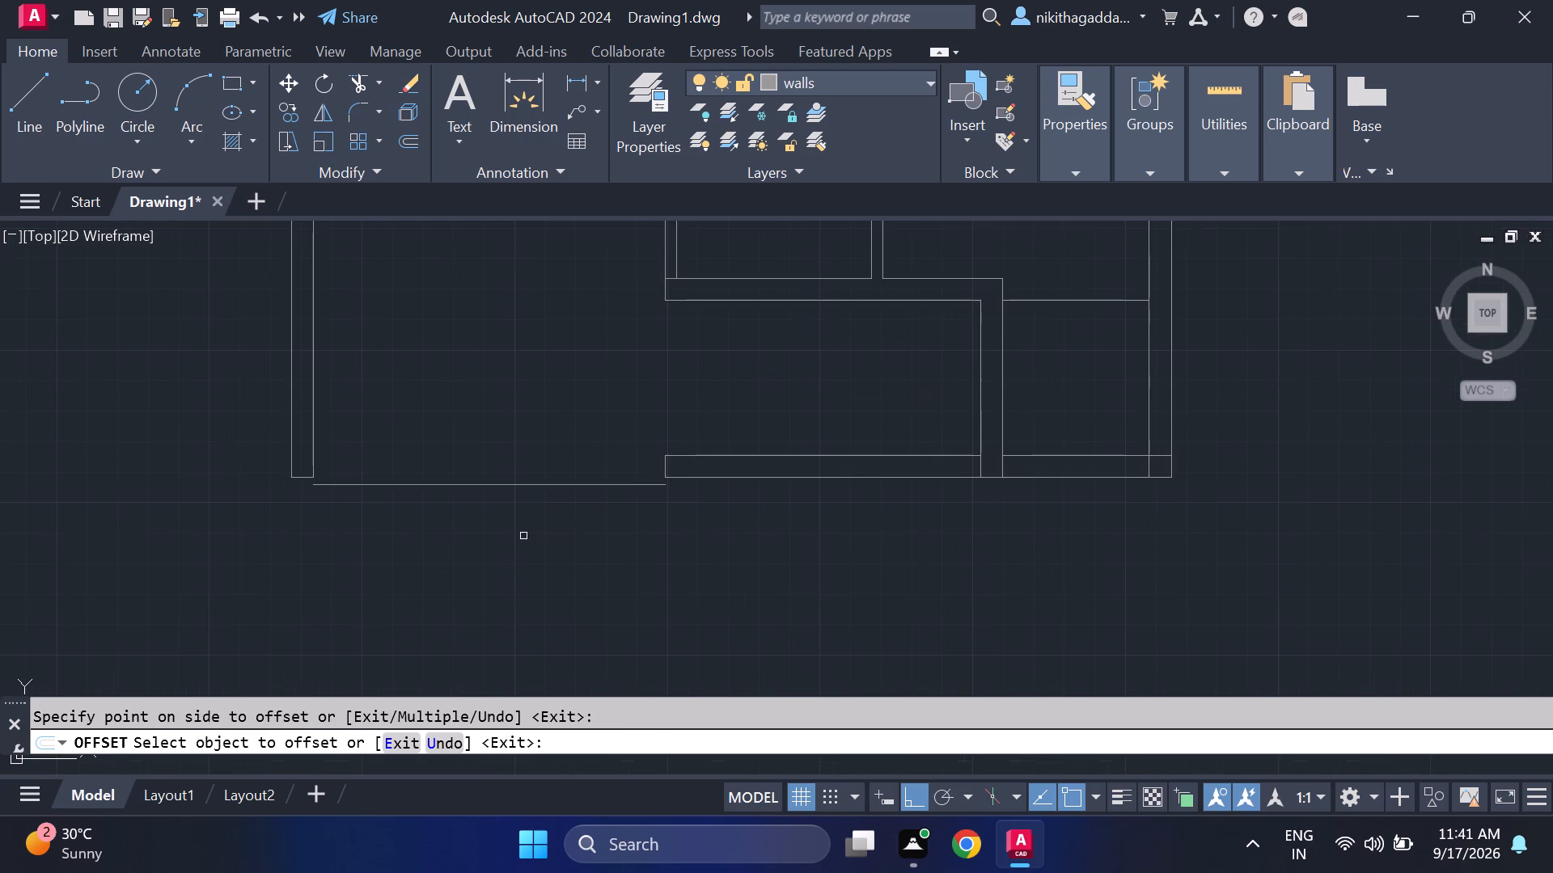
{"action": "scroll", "coordinate": [451, 535], "scroll_direction": "up", "scroll_amount": 1}
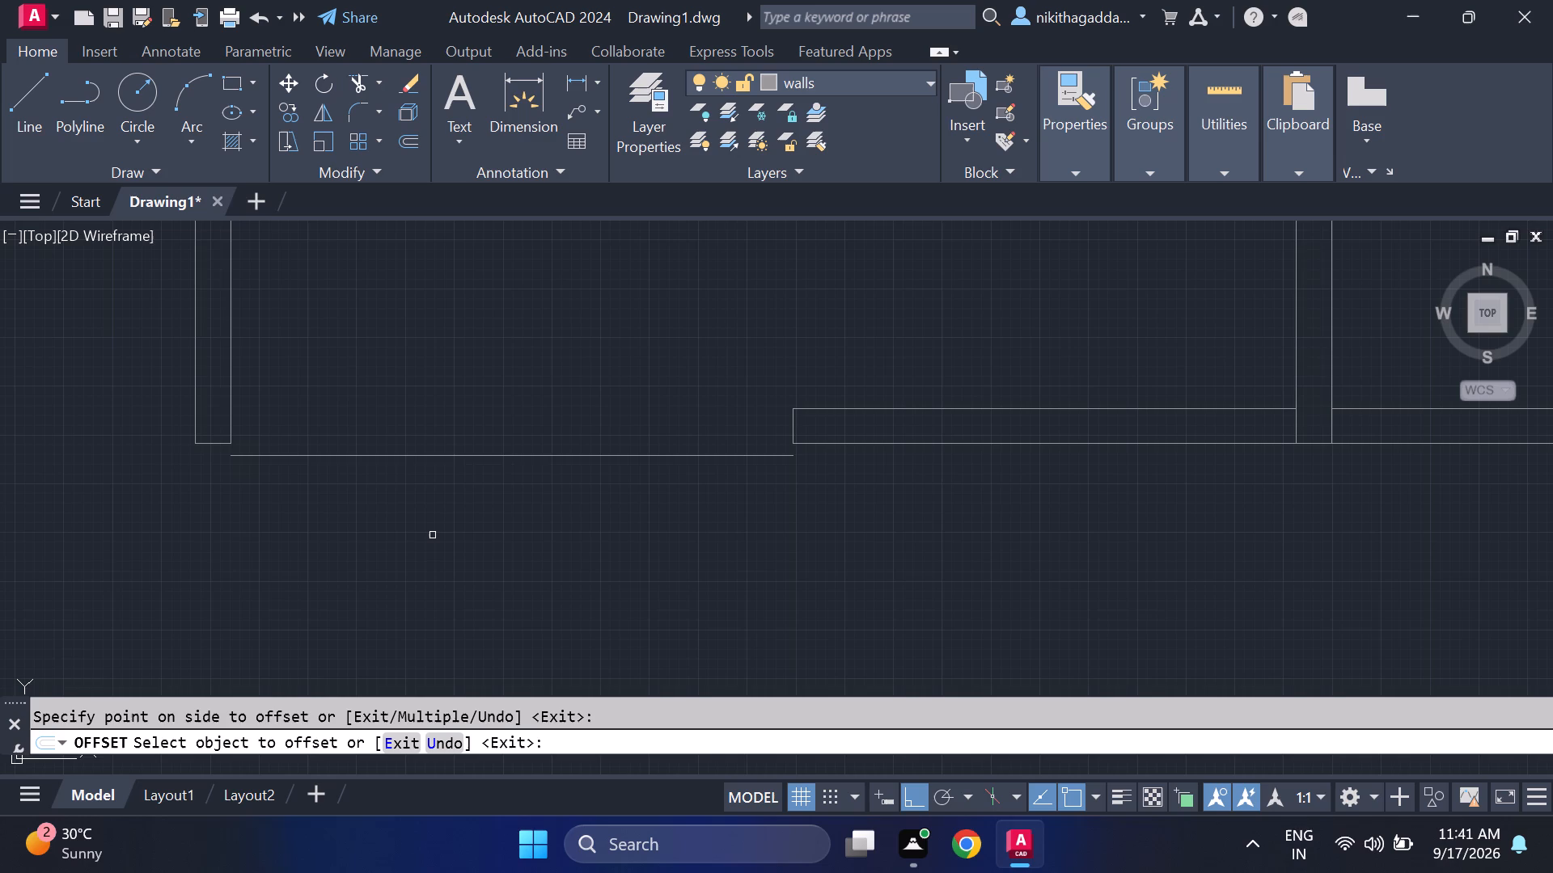
{"action": "key", "text": "Escape"}
Draw a line extending the offset line's right end slightly rightward and up to the bottom outer wall's outer line.
{"action": "scroll", "coordinate": [535, 584], "scroll_direction": "down", "scroll_amount": 5}
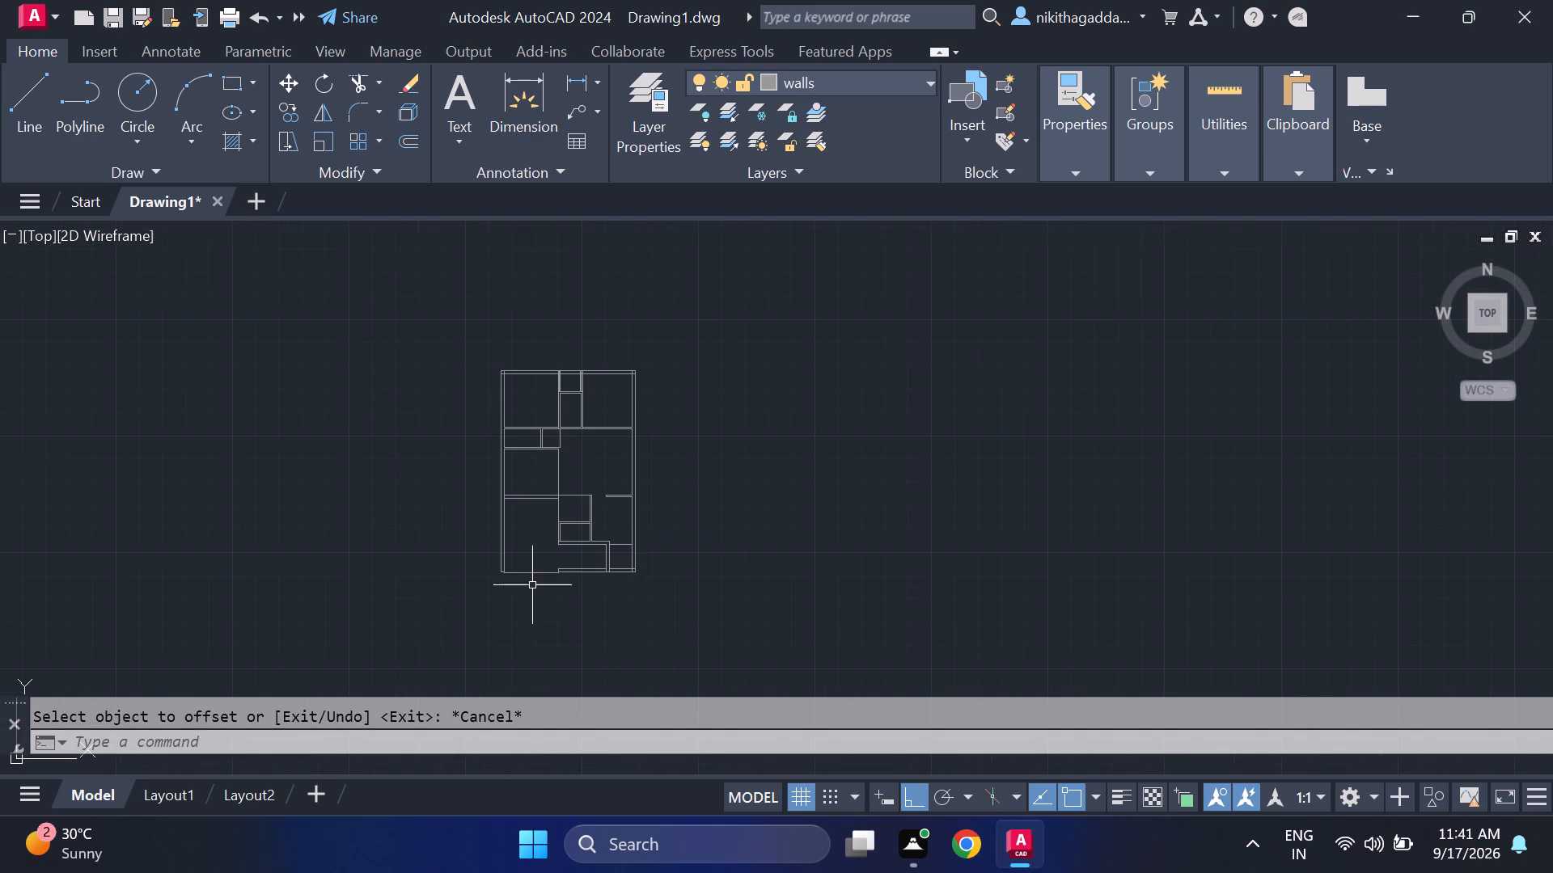
{"action": "scroll", "coordinate": [527, 606], "scroll_direction": "up", "scroll_amount": 5}
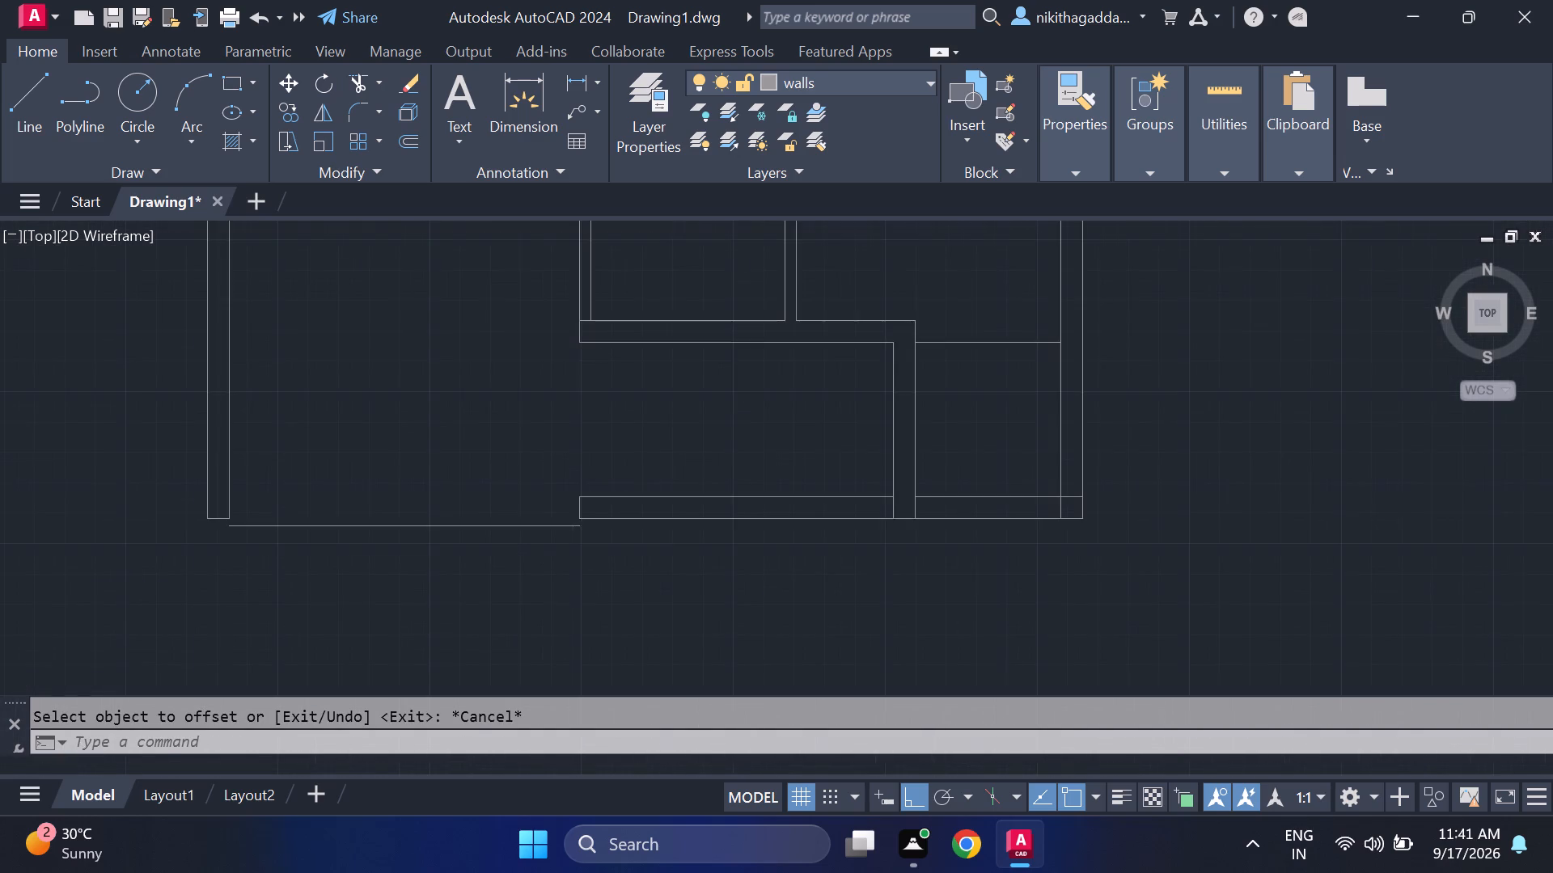
{"action": "scroll", "coordinate": [573, 563], "scroll_direction": "up", "scroll_amount": 1}
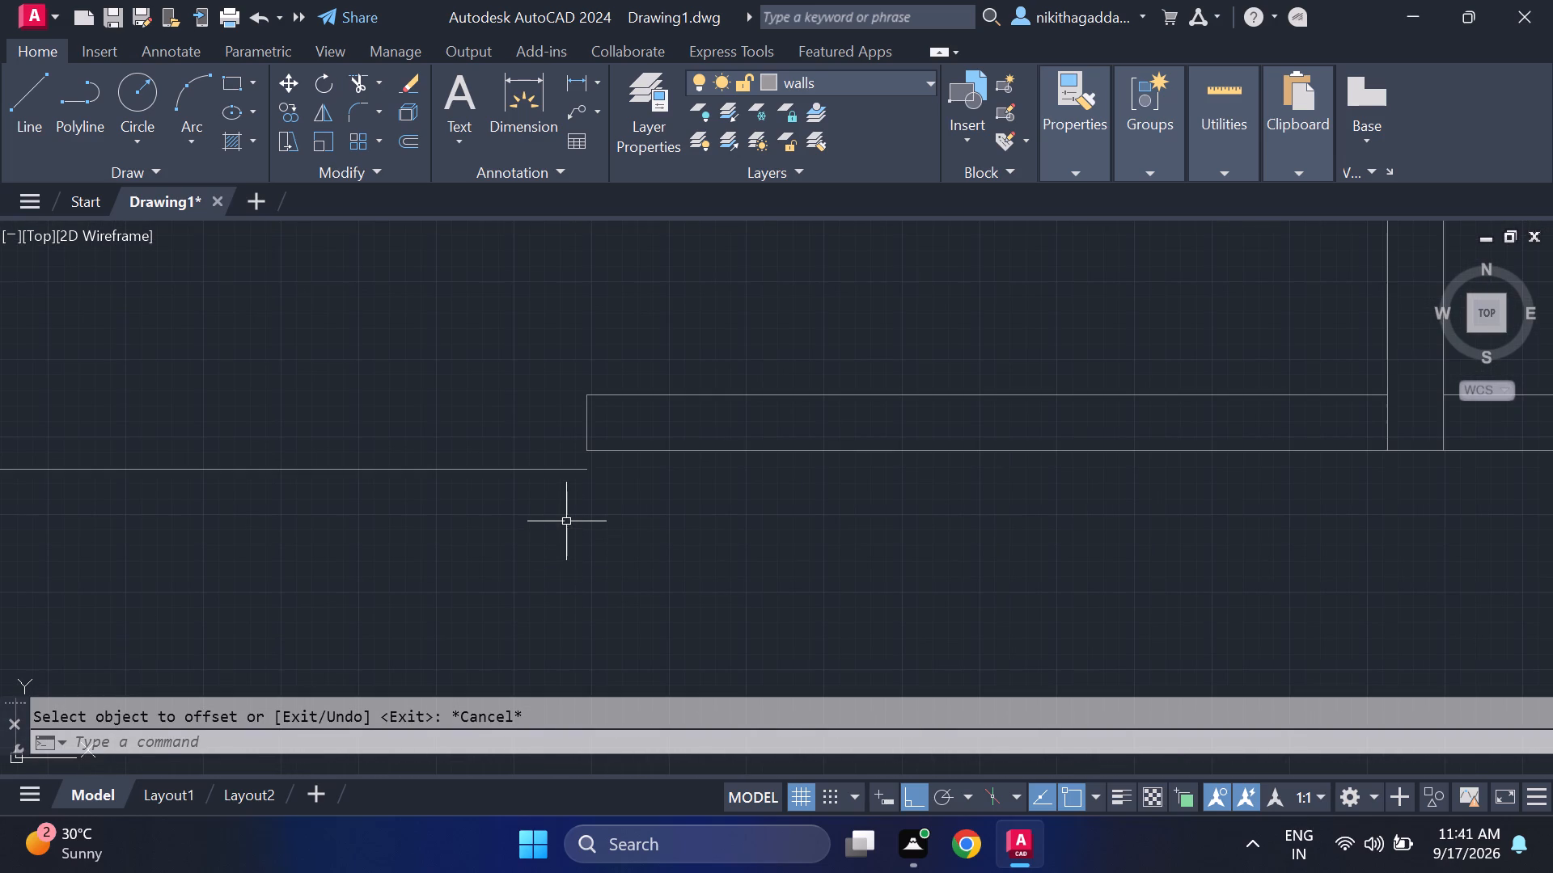
{"action": "scroll", "coordinate": [566, 521], "scroll_direction": "up", "scroll_amount": 1}
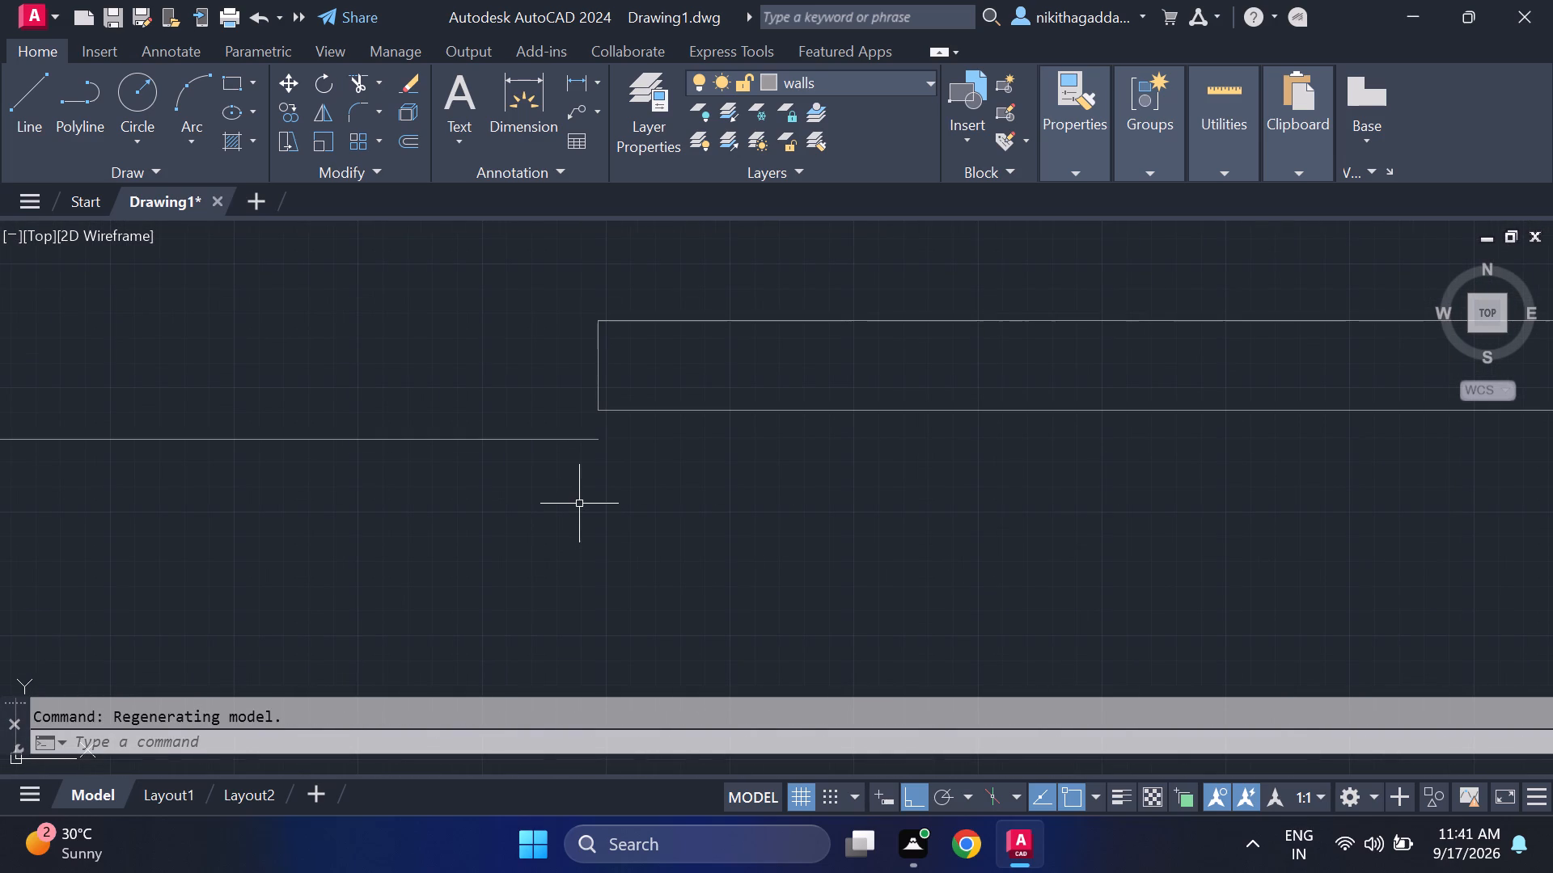
{"action": "key", "text": "l"}
{"action": "key", "text": "Return"}
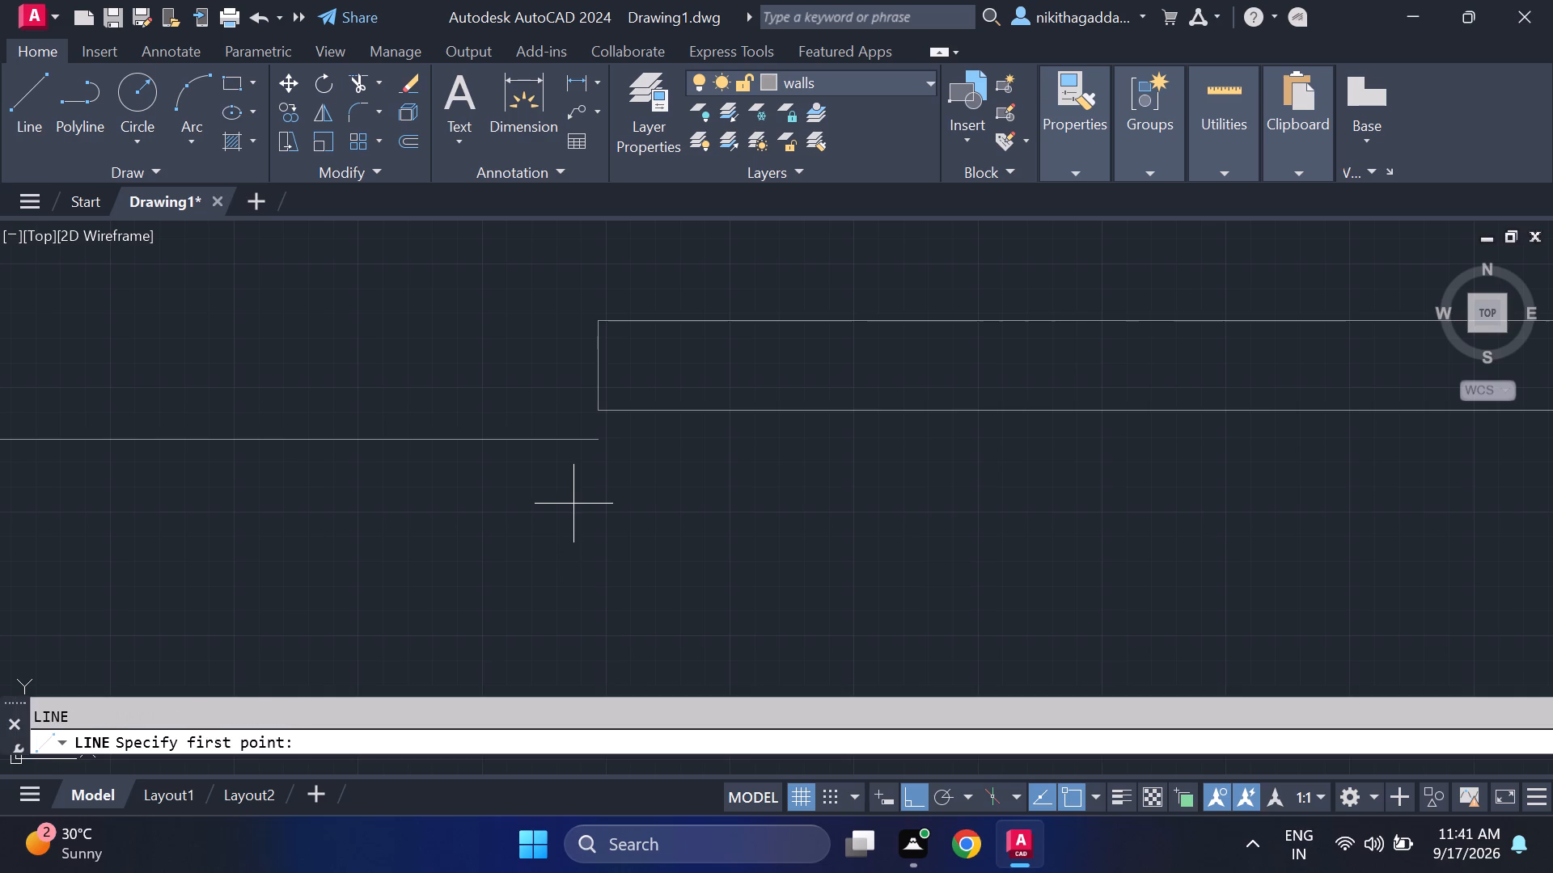
{"action": "left_click", "coordinate": [594, 440]}
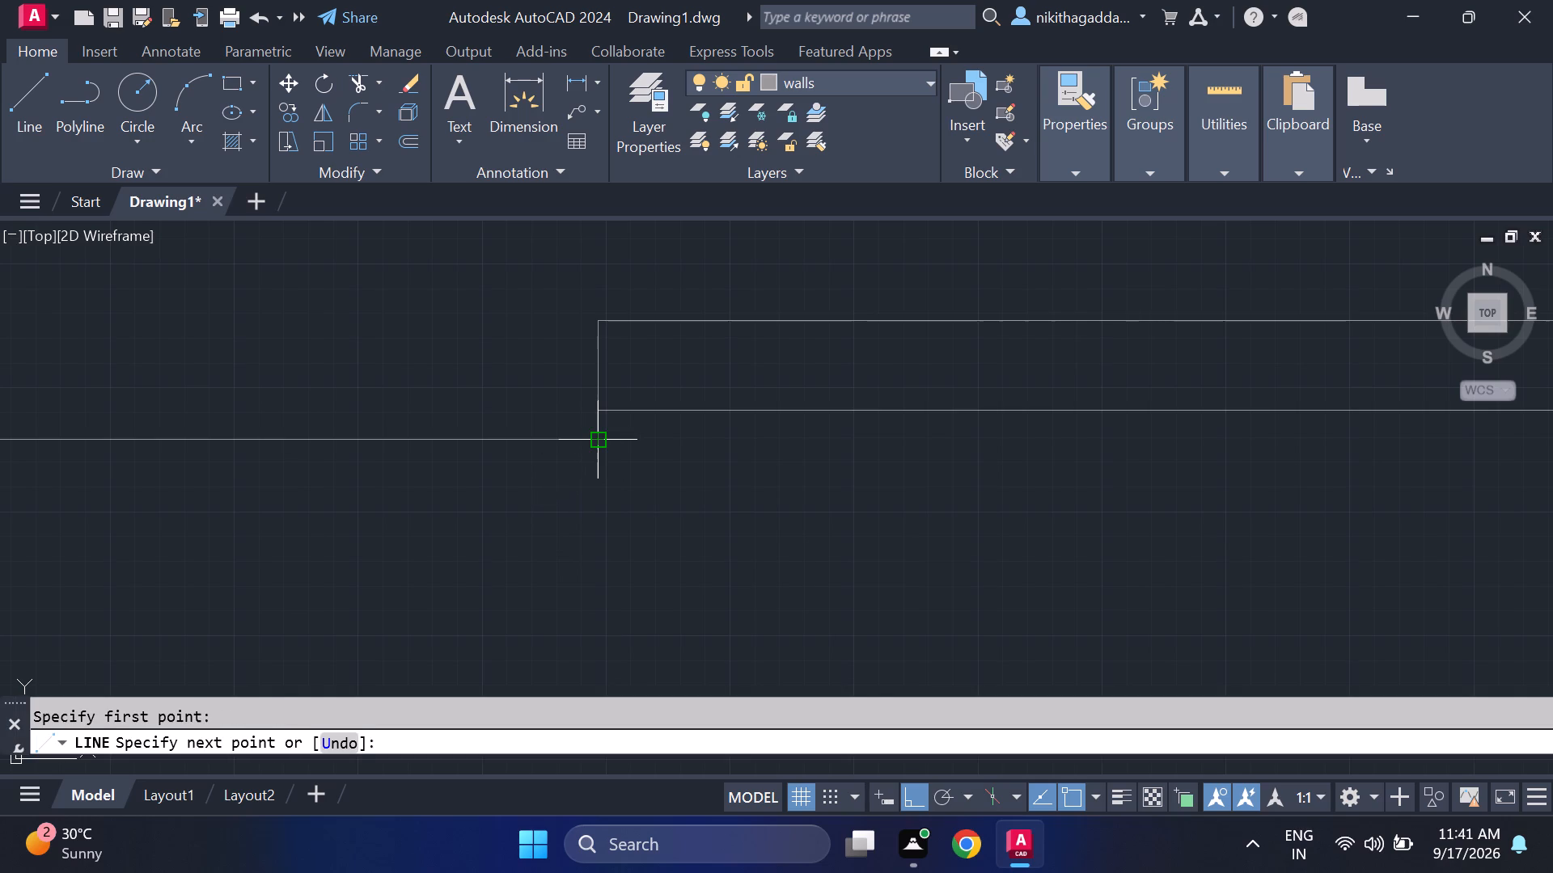
{"action": "left_click", "coordinate": [641, 441]}
{"action": "left_click", "coordinate": [637, 411]}
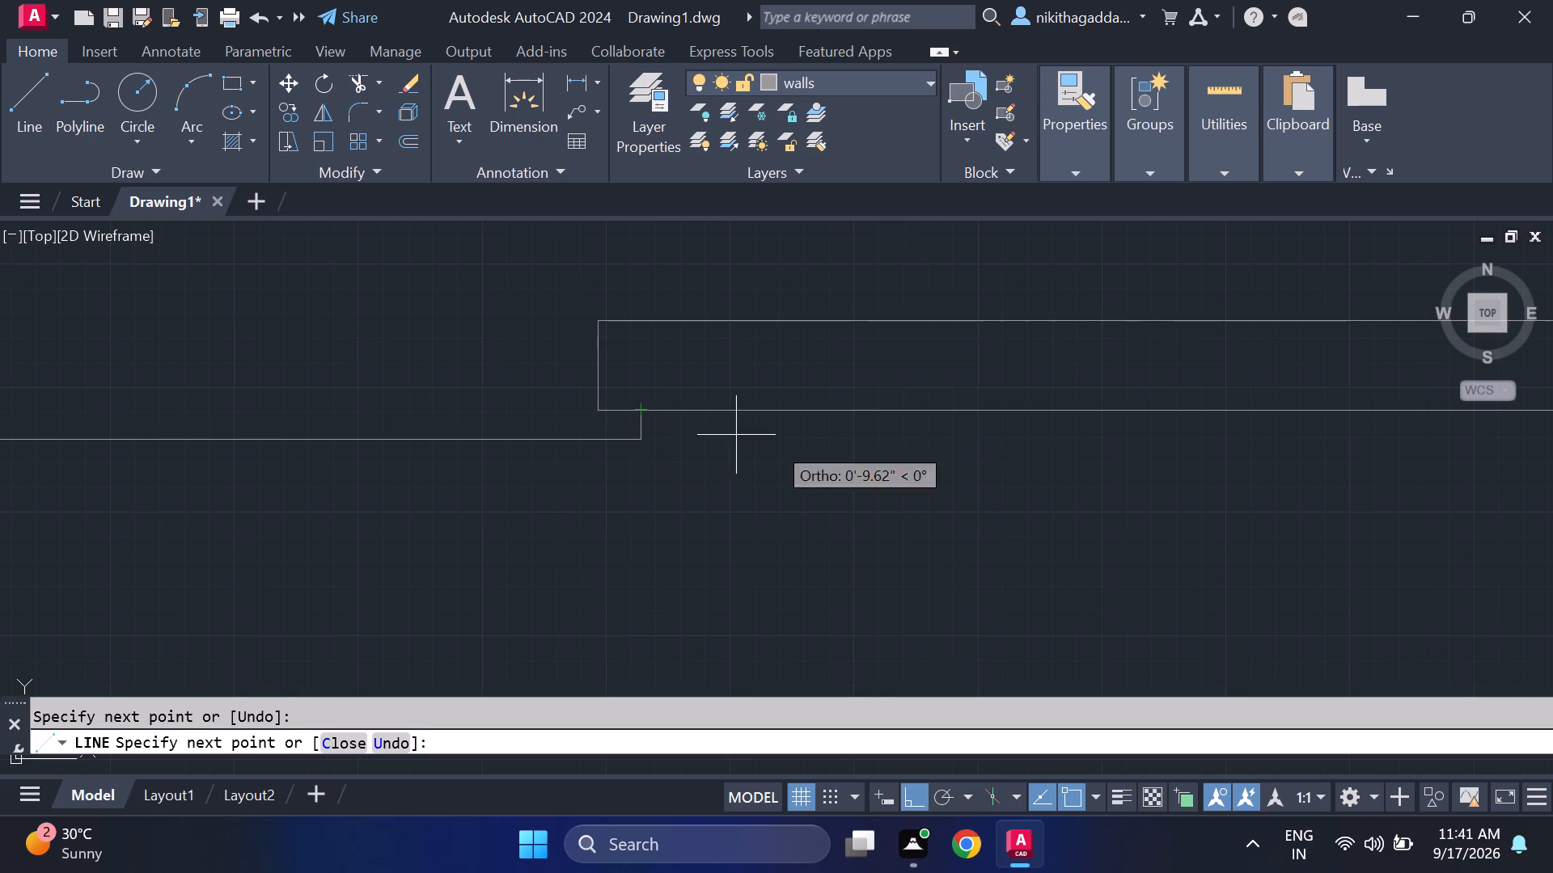
{"action": "key", "text": "Escape"}
Draw a line from the offset line's left end to below the left outer wall's outer face and up to its lower corner.
{"action": "key", "text": "space"}
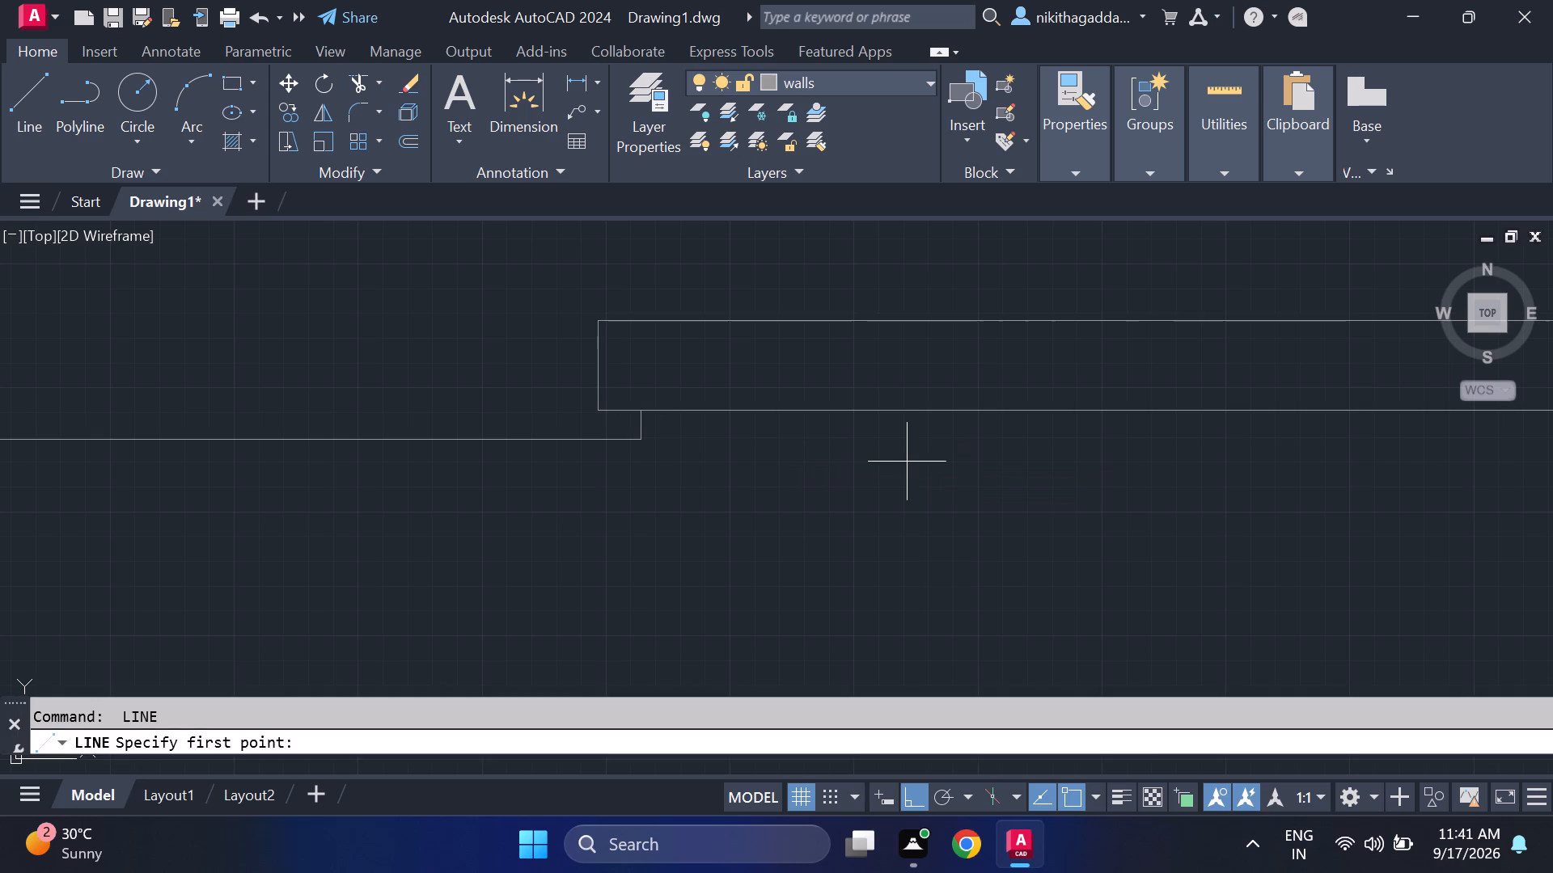
{"action": "scroll", "coordinate": [912, 476], "scroll_direction": "down", "scroll_amount": 5}
{"action": "scroll", "coordinate": [739, 520], "scroll_direction": "up", "scroll_amount": 3}
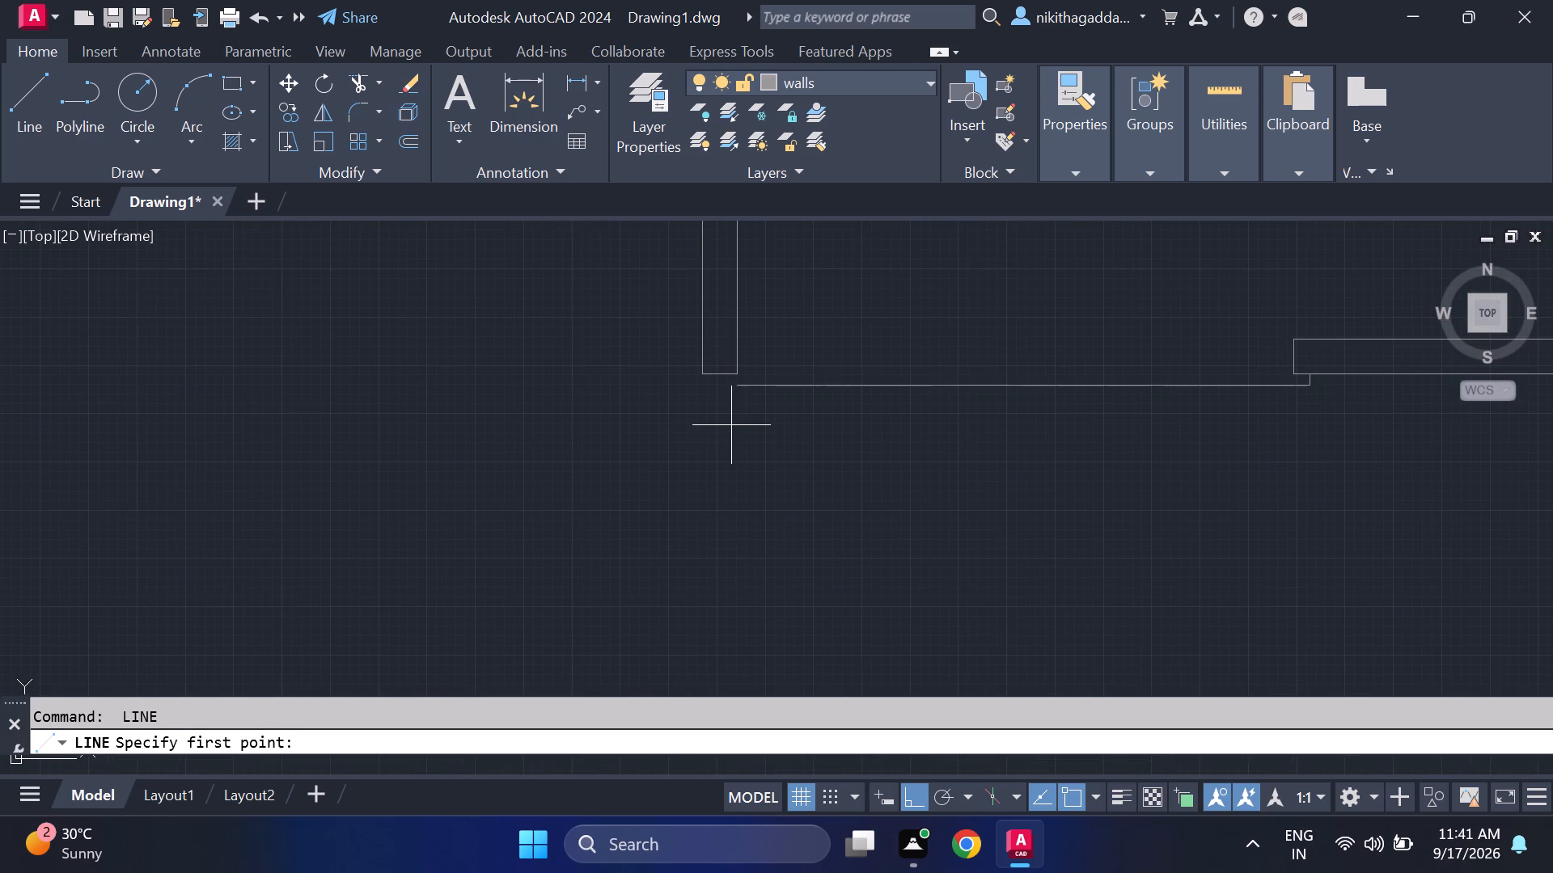
{"action": "scroll", "coordinate": [731, 425], "scroll_direction": "up", "scroll_amount": 3}
{"action": "middle_click_drag", "start_coordinate": [709, 308], "coordinate": [642, 546]}
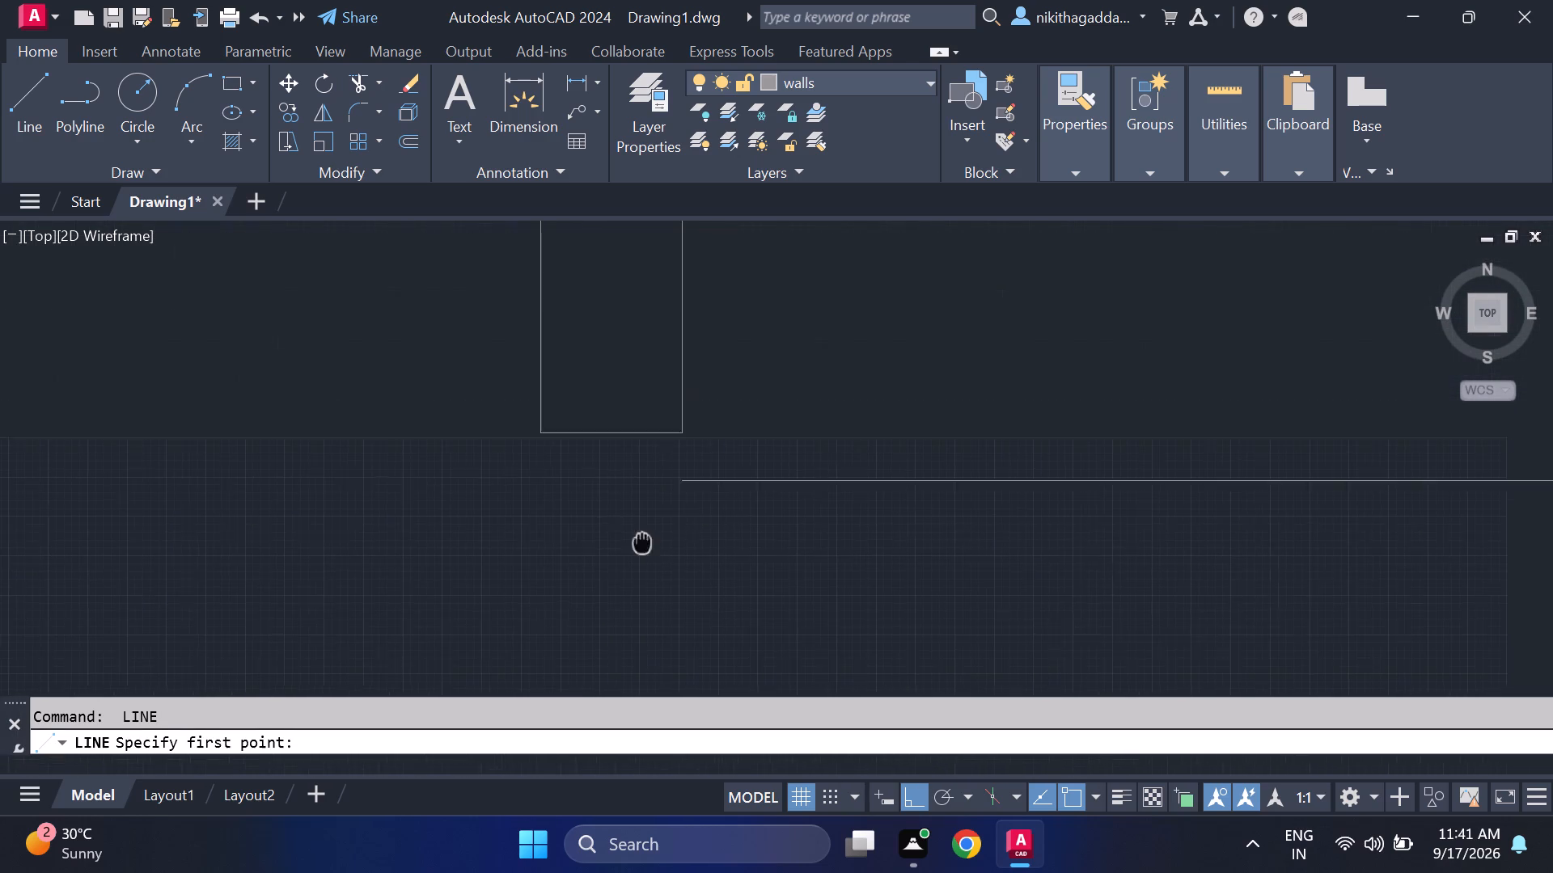
{"action": "middle_click_drag", "start_coordinate": [642, 546], "coordinate": [644, 549]}
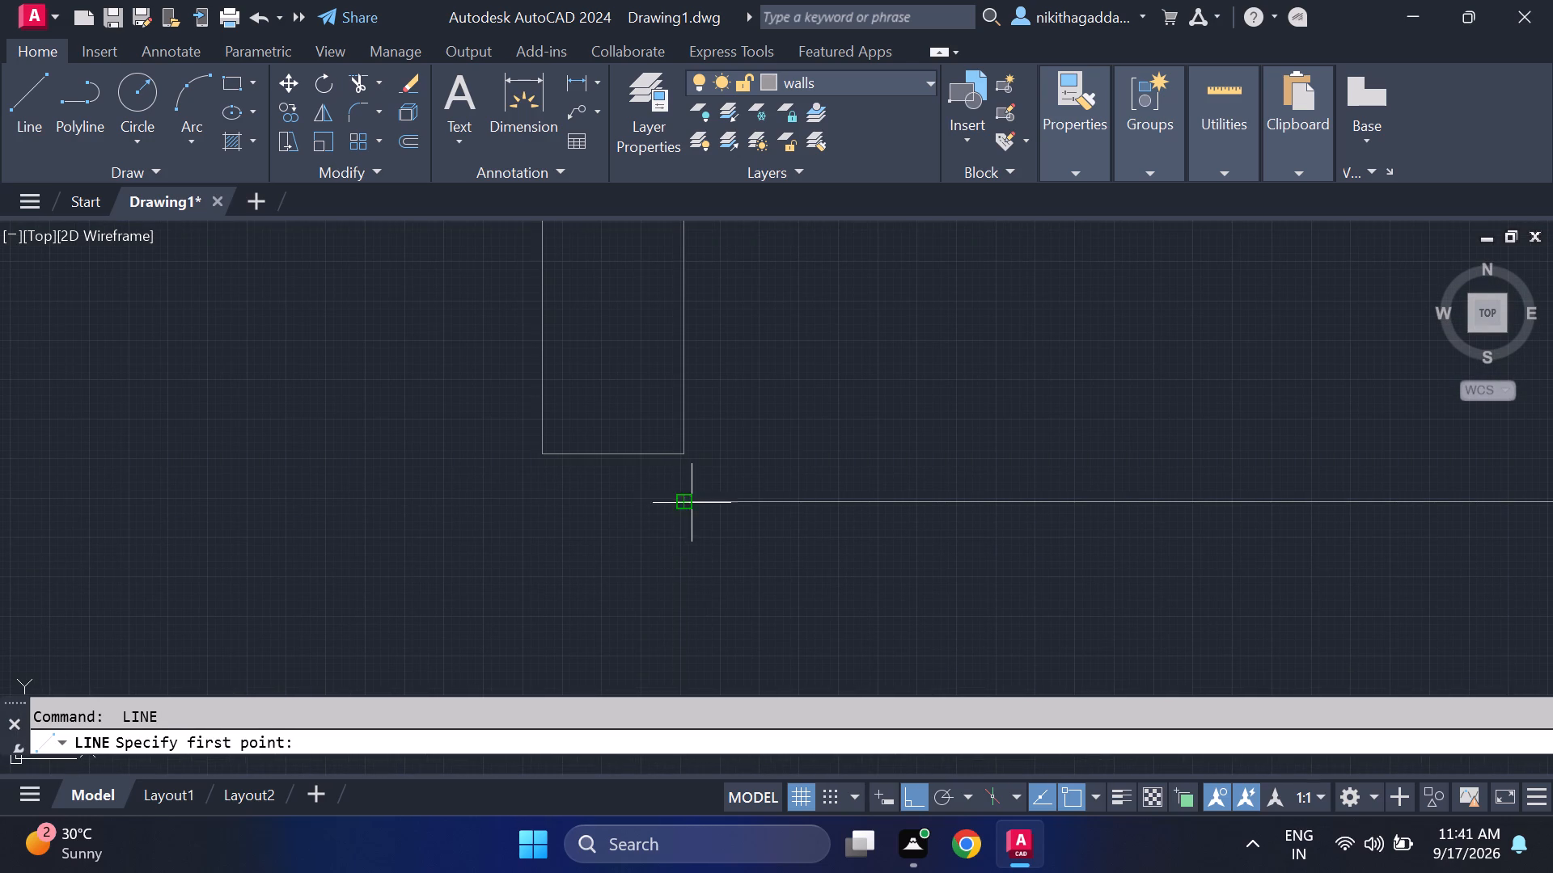
{"action": "left_click", "coordinate": [682, 507]}
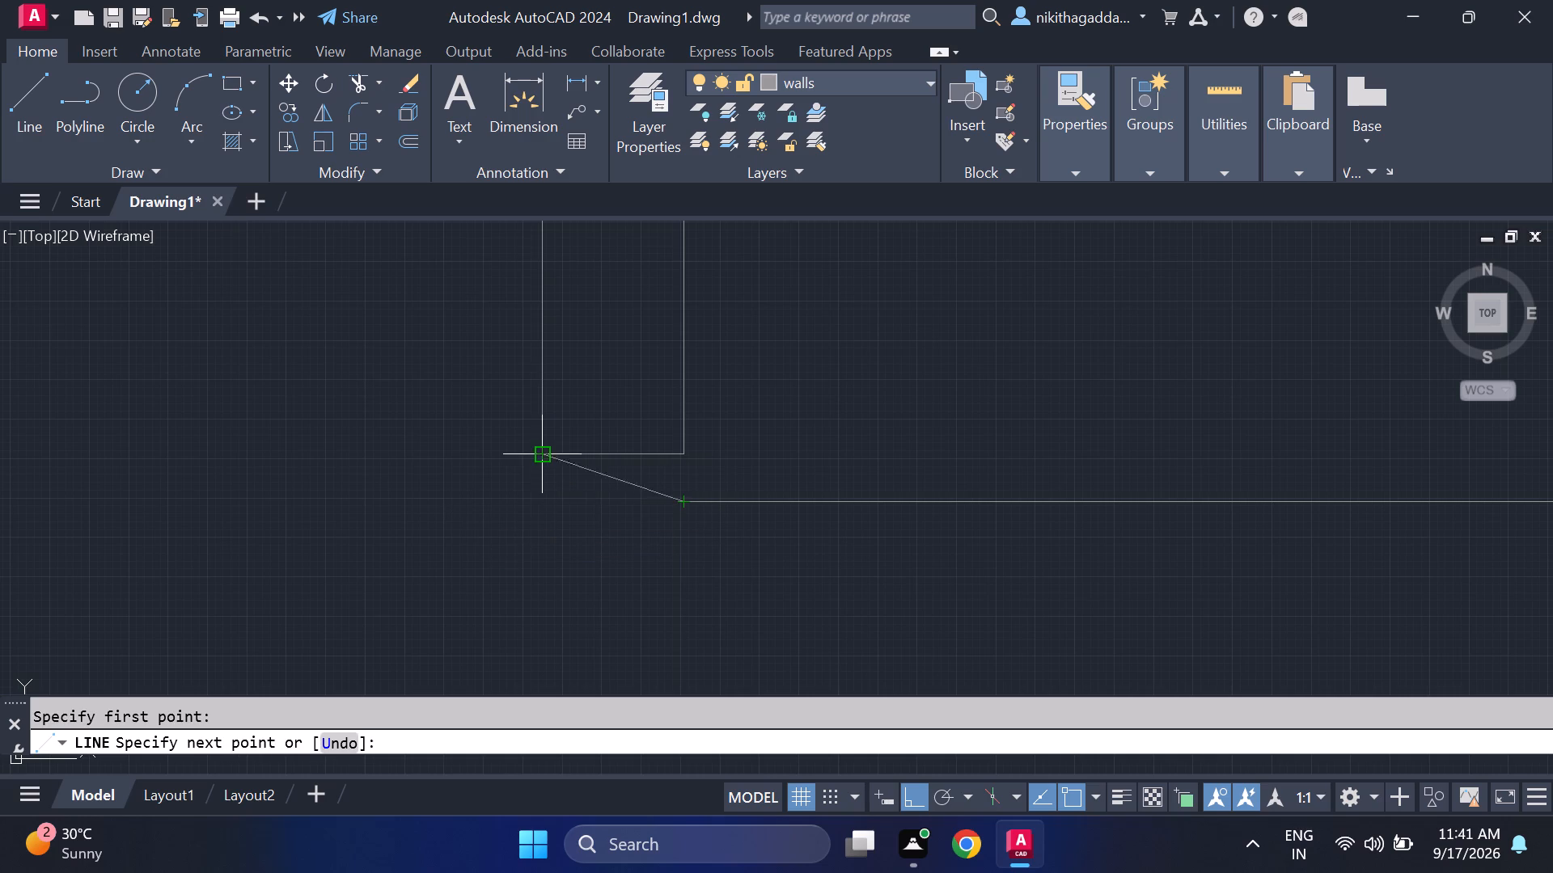
{"action": "left_click", "coordinate": [541, 499]}
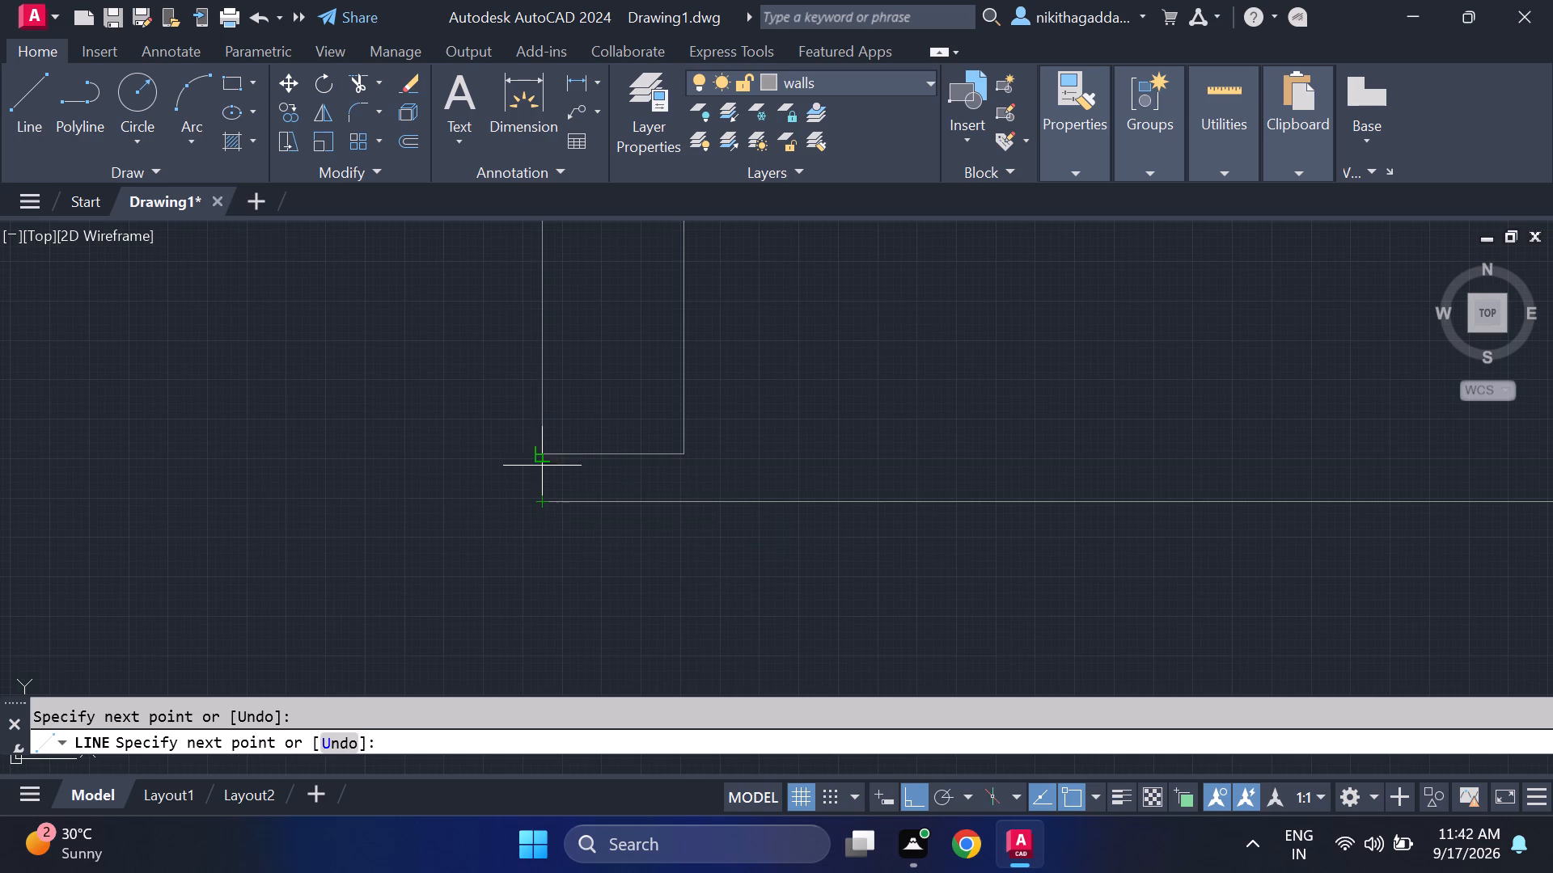
{"action": "left_click", "coordinate": [541, 454]}
{"action": "scroll", "coordinate": [822, 397], "scroll_direction": "down", "scroll_amount": 3}
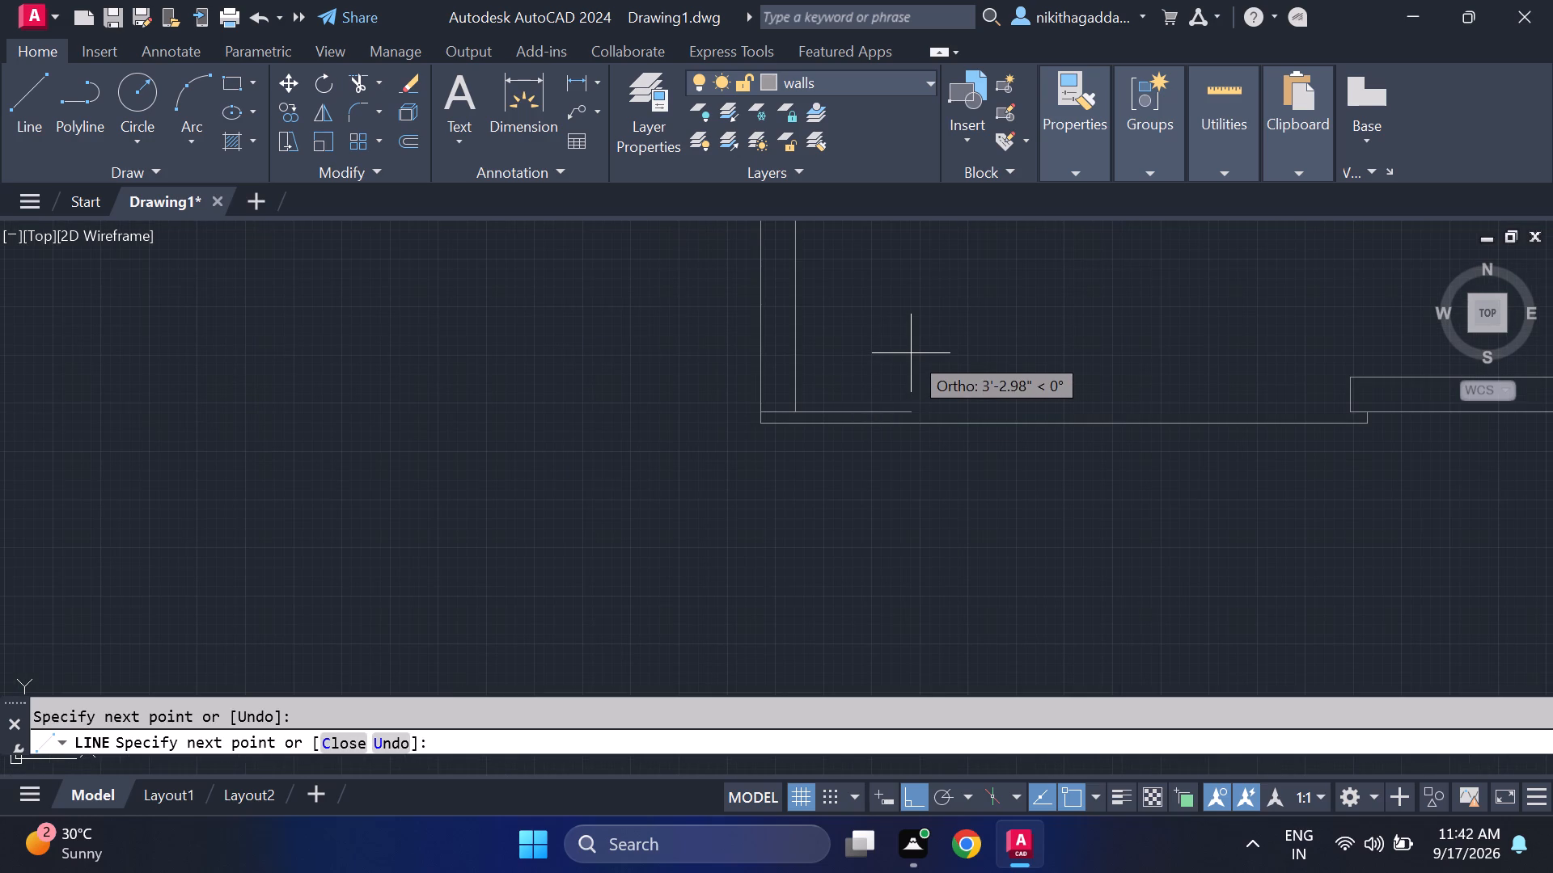
{"action": "key", "text": "Escape"}
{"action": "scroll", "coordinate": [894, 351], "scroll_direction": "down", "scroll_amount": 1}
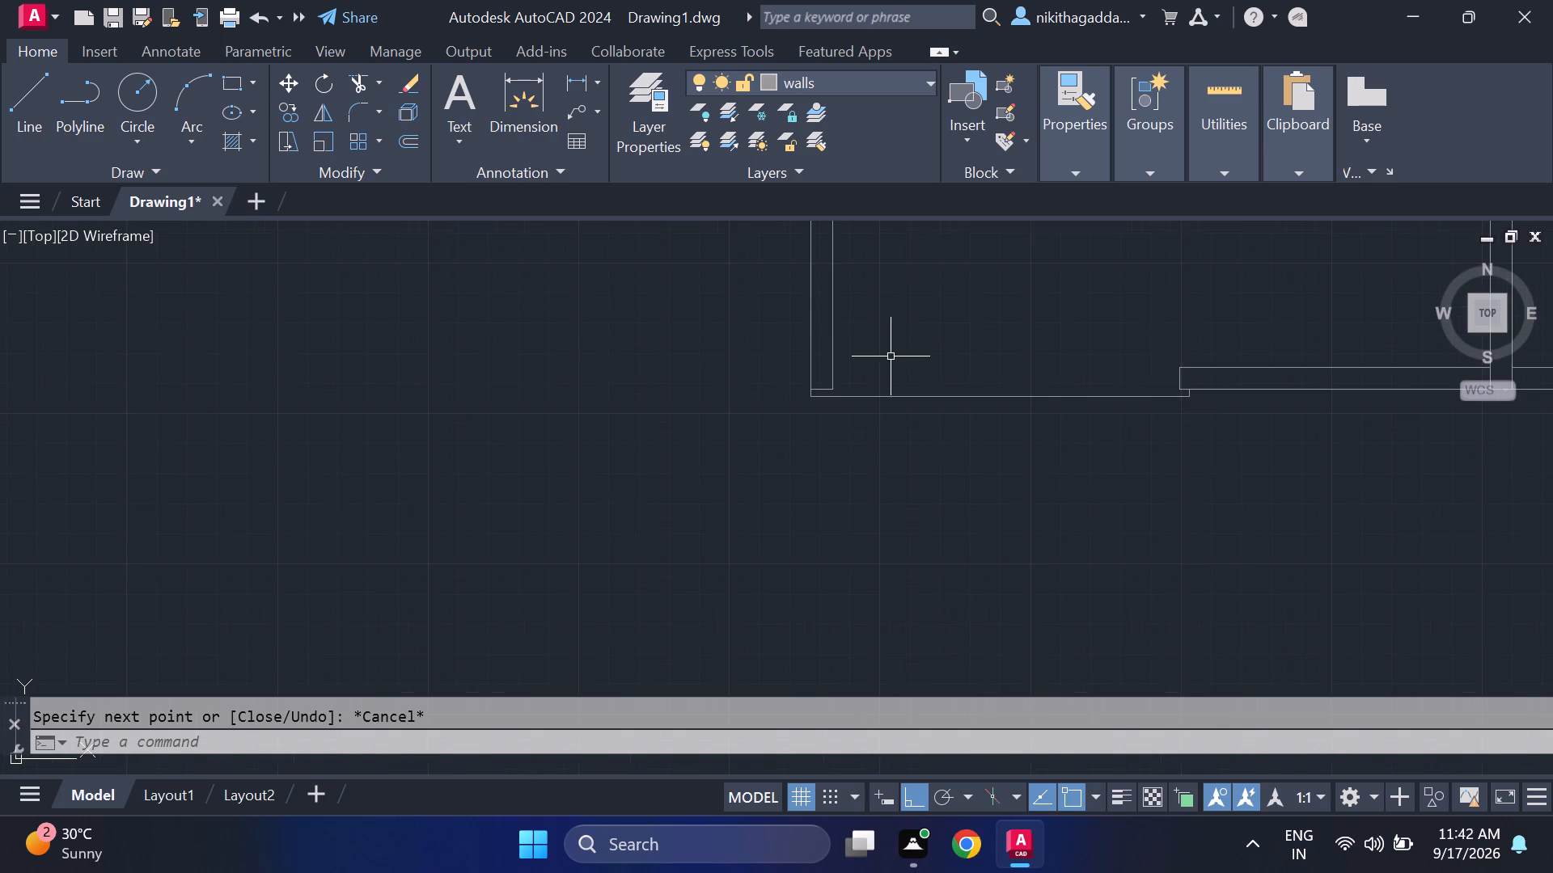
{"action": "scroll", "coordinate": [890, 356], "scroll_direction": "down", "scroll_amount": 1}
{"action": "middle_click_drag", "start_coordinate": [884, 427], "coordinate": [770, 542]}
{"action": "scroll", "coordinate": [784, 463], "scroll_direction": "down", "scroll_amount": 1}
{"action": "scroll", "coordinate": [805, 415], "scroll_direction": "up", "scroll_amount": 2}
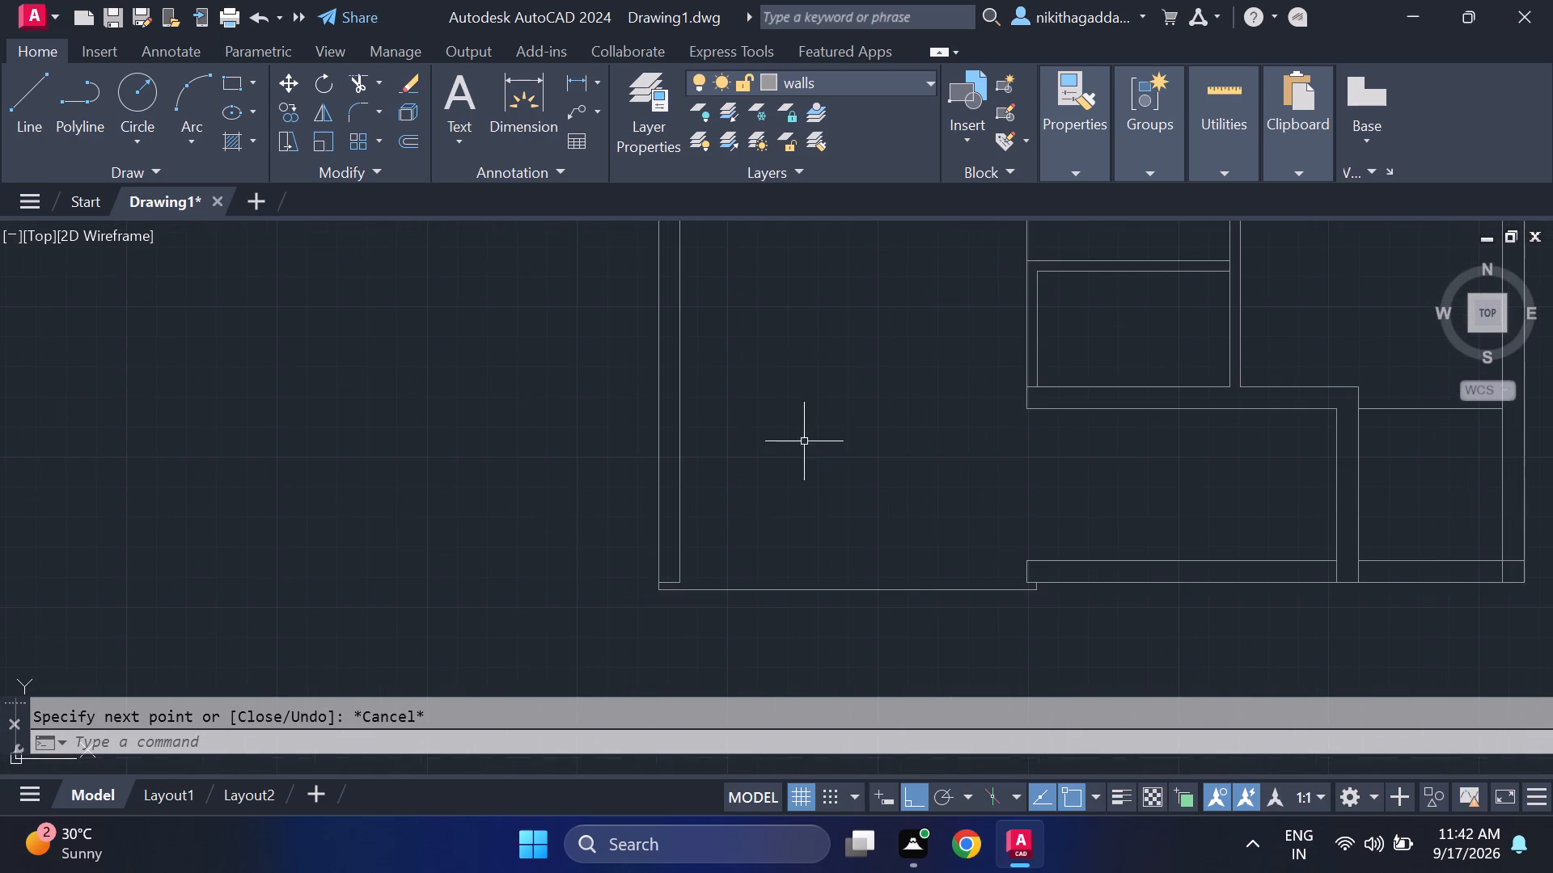
Move the long front edge line below the lower-left room about 7.4" straight down.
{"action": "middle_click_drag", "start_coordinate": [811, 529], "coordinate": [796, 412]}
{"action": "left_click", "coordinate": [827, 428]}
{"action": "left_click", "coordinate": [760, 545]}
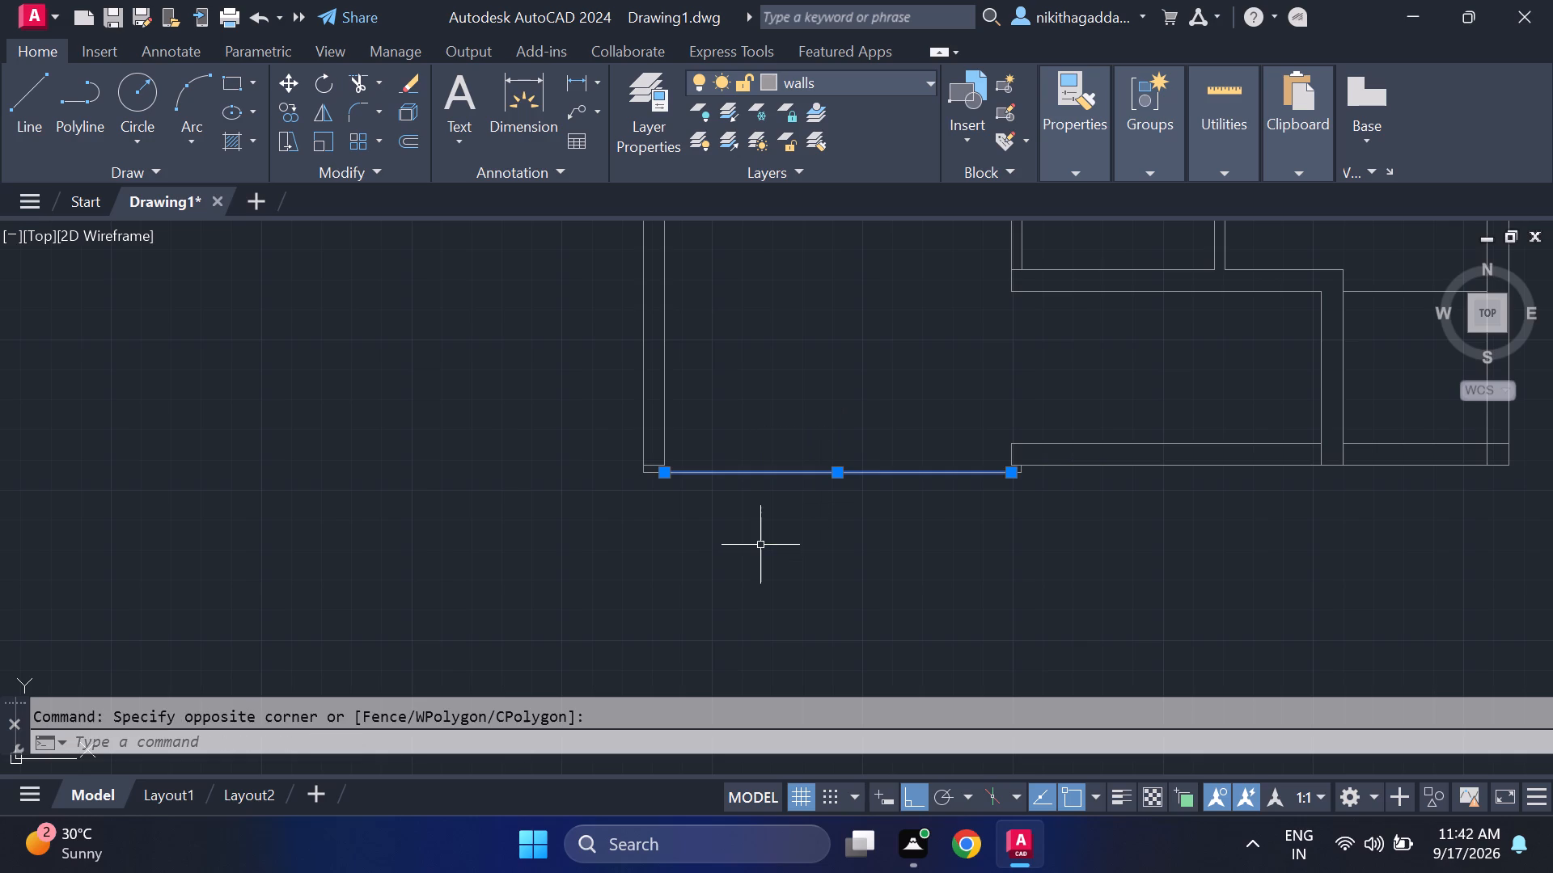
{"action": "key", "text": "m"}
{"action": "key", "text": "Return"}
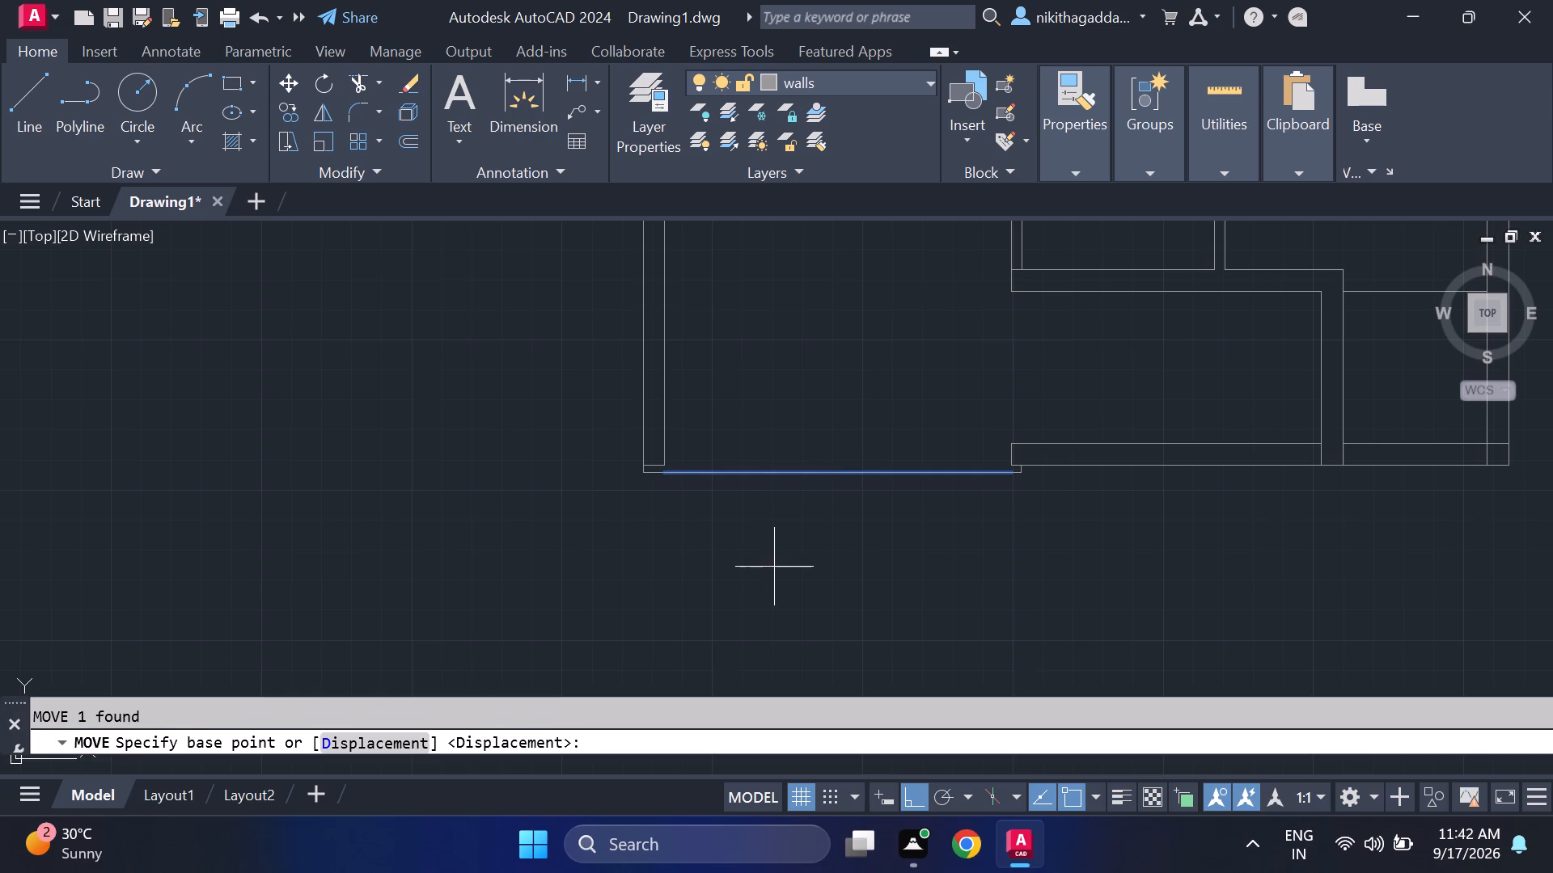
{"action": "left_click", "coordinate": [823, 469]}
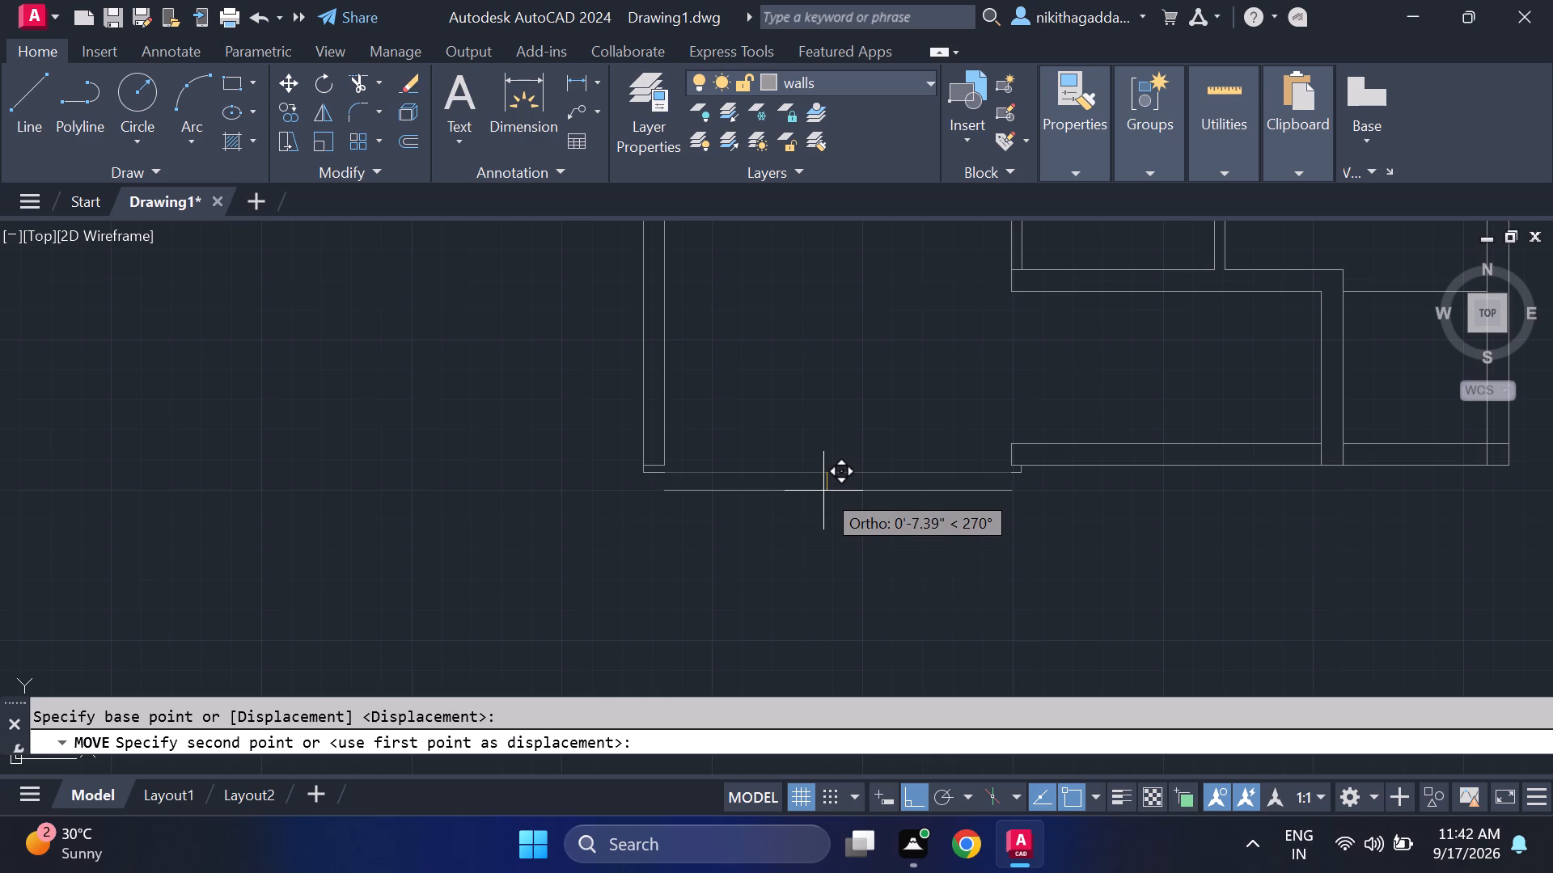
{"action": "left_click", "coordinate": [823, 491]}
Move the two short lines below the left outer wall's corner down to meet the long front edge line's left end.
{"action": "scroll", "coordinate": [682, 476], "scroll_direction": "up", "scroll_amount": 3}
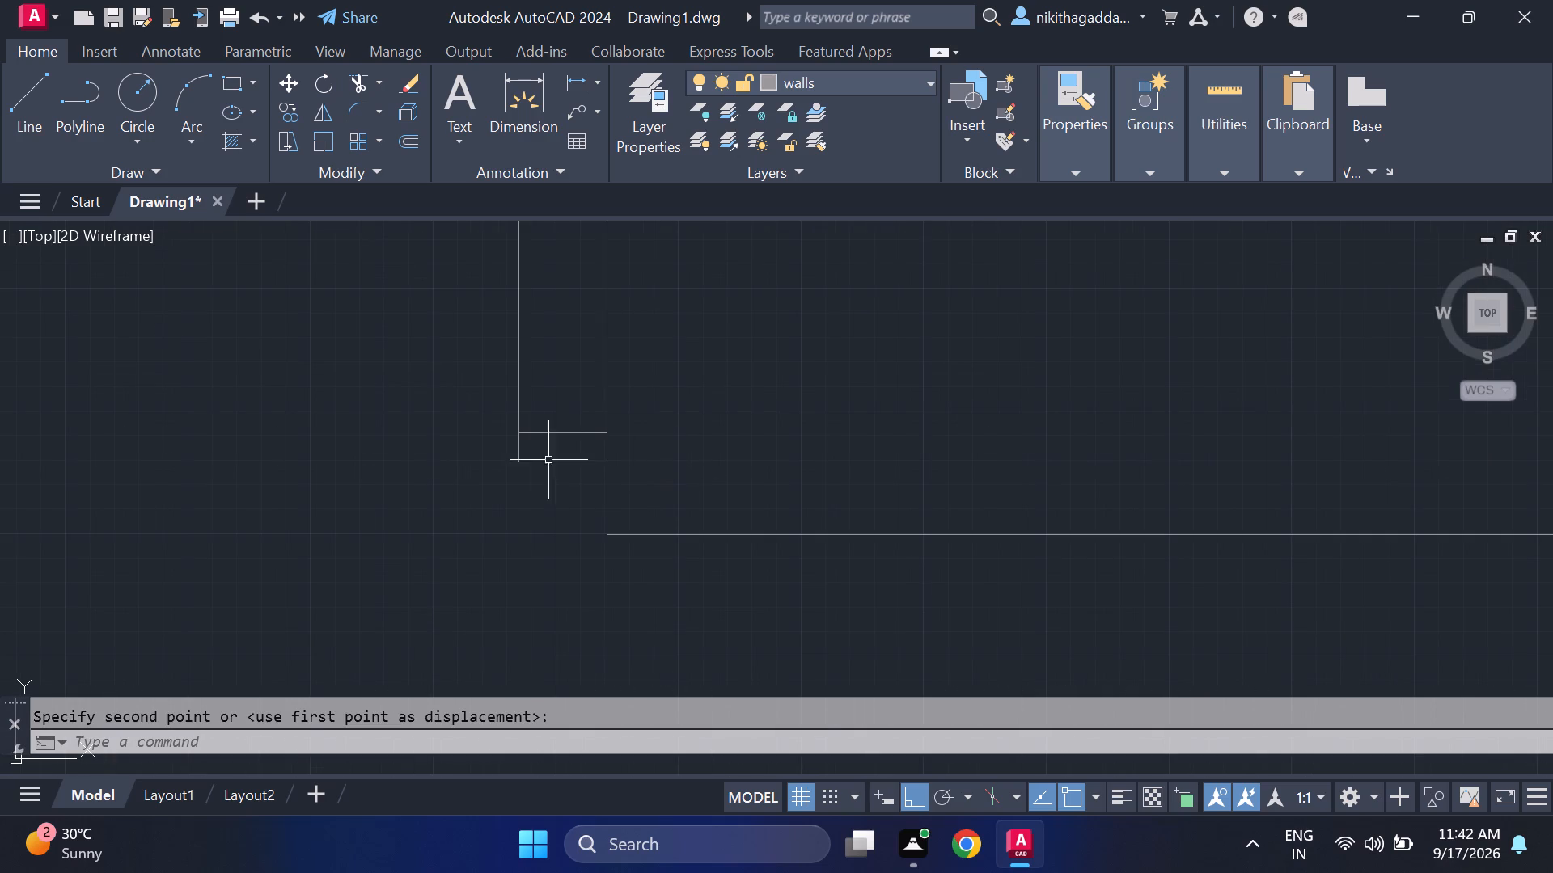
{"action": "left_click", "coordinate": [576, 452]}
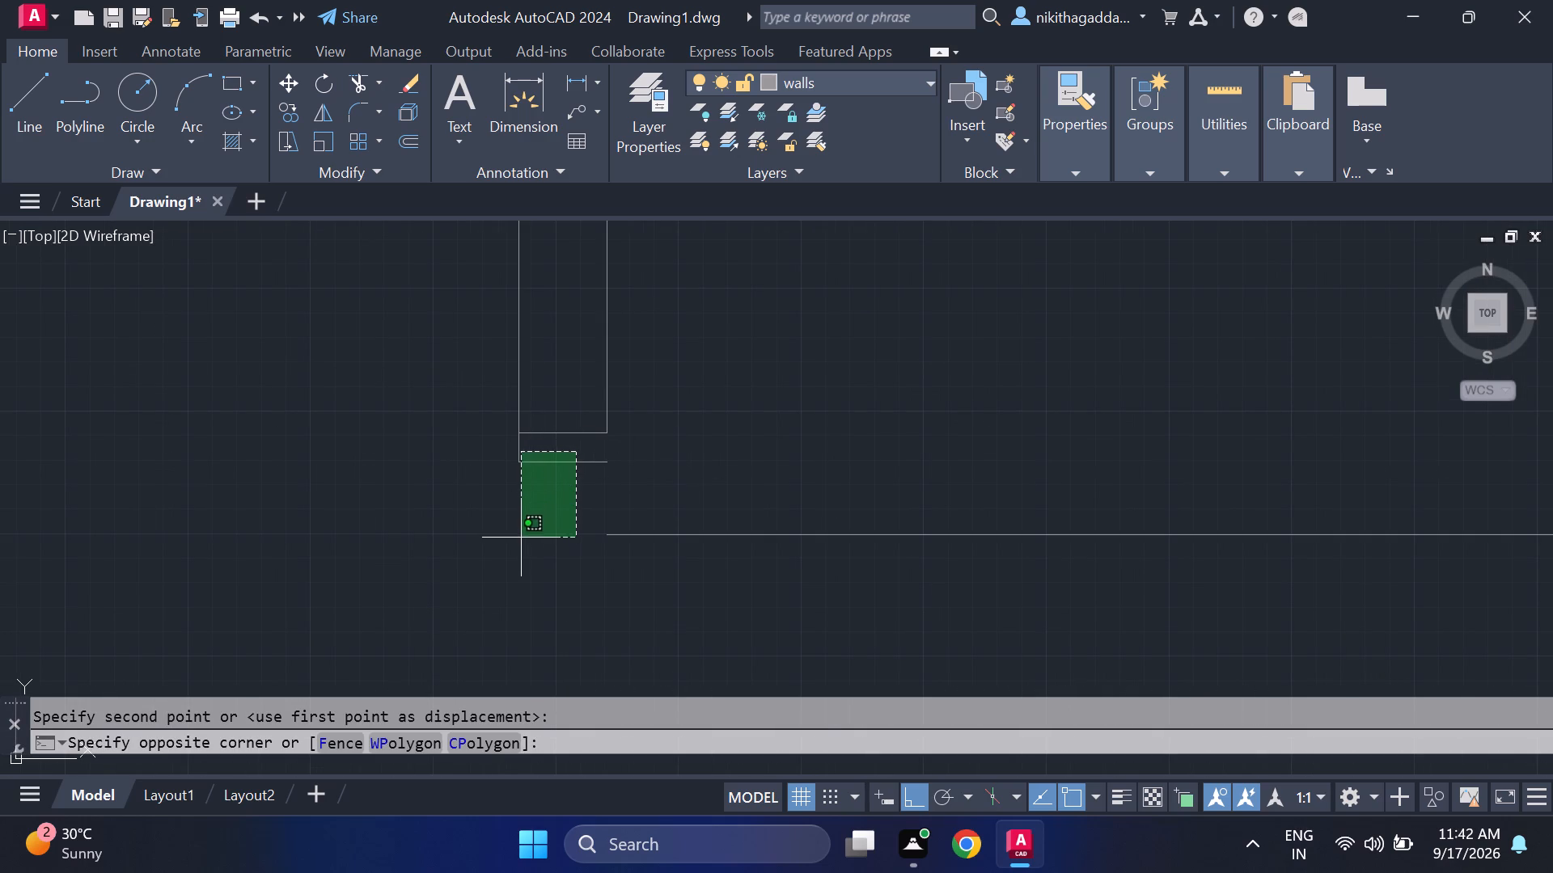
{"action": "left_click", "coordinate": [494, 553]}
{"action": "key", "text": "m"}
{"action": "key", "text": "Return"}
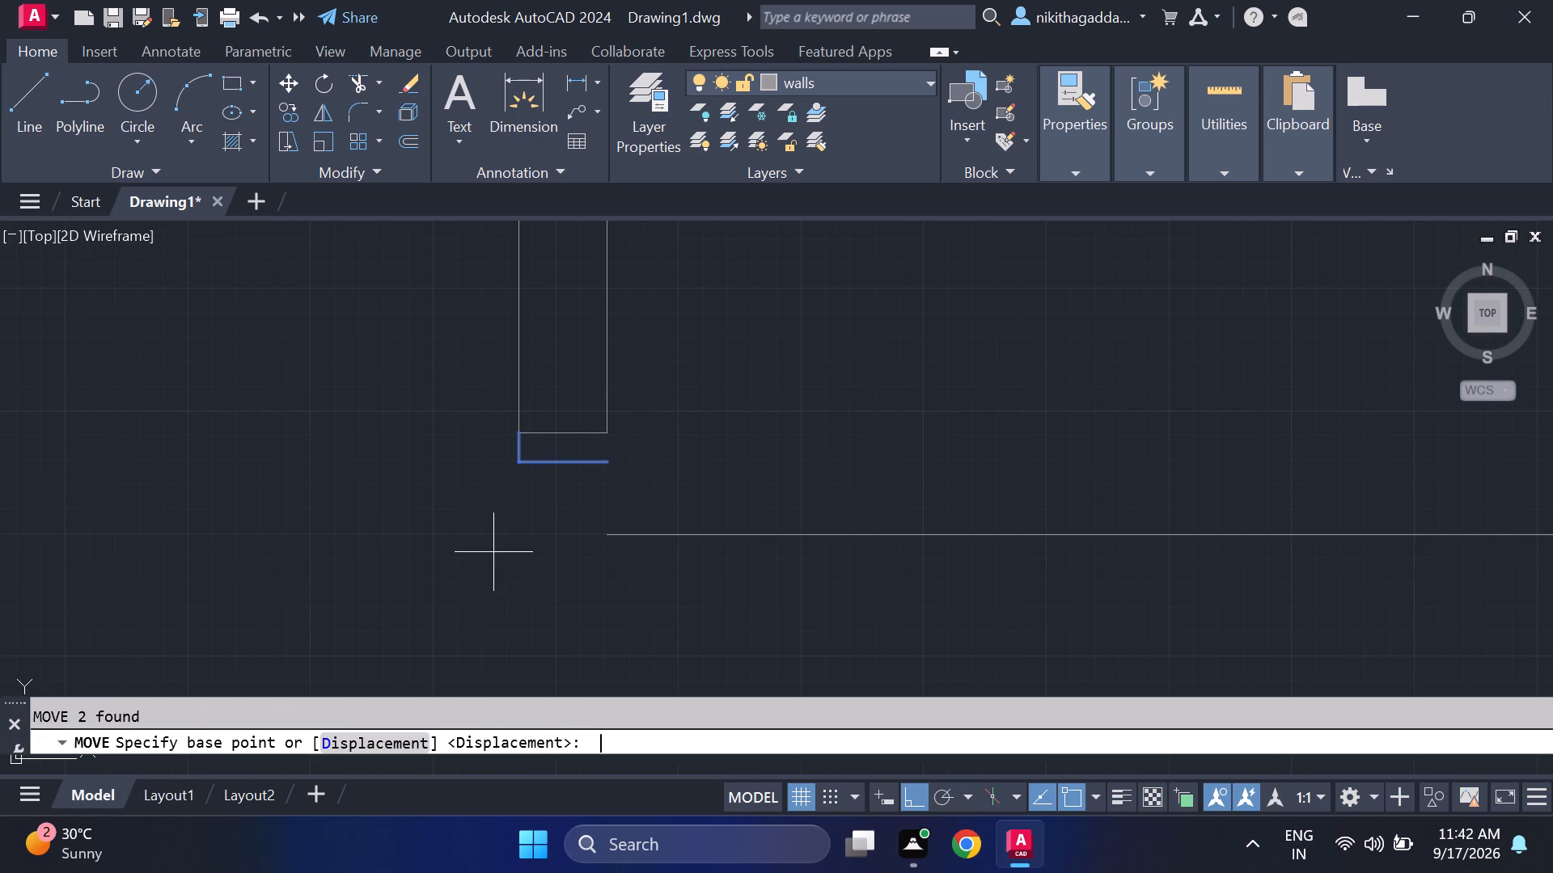
{"action": "left_click", "coordinate": [603, 459]}
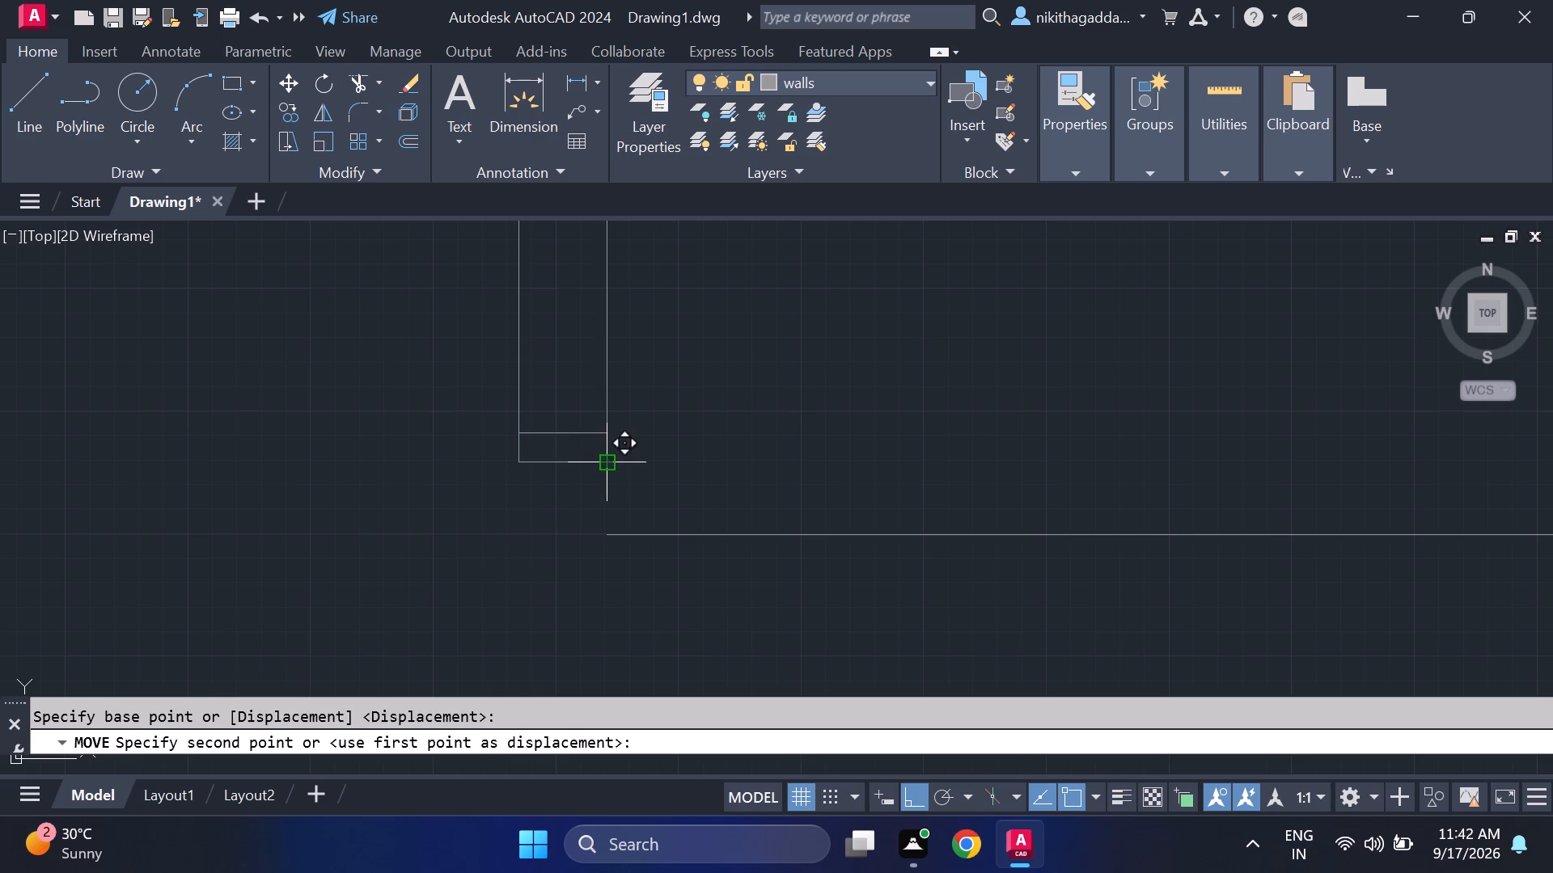
{"action": "left_click", "coordinate": [600, 533]}
Move the two short lines below the bottom outer wall's left end down to meet the front edge line's right end.
{"action": "scroll", "coordinate": [1013, 509], "scroll_direction": "down", "scroll_amount": 3}
{"action": "middle_click_drag", "start_coordinate": [1119, 547], "coordinate": [983, 527]}
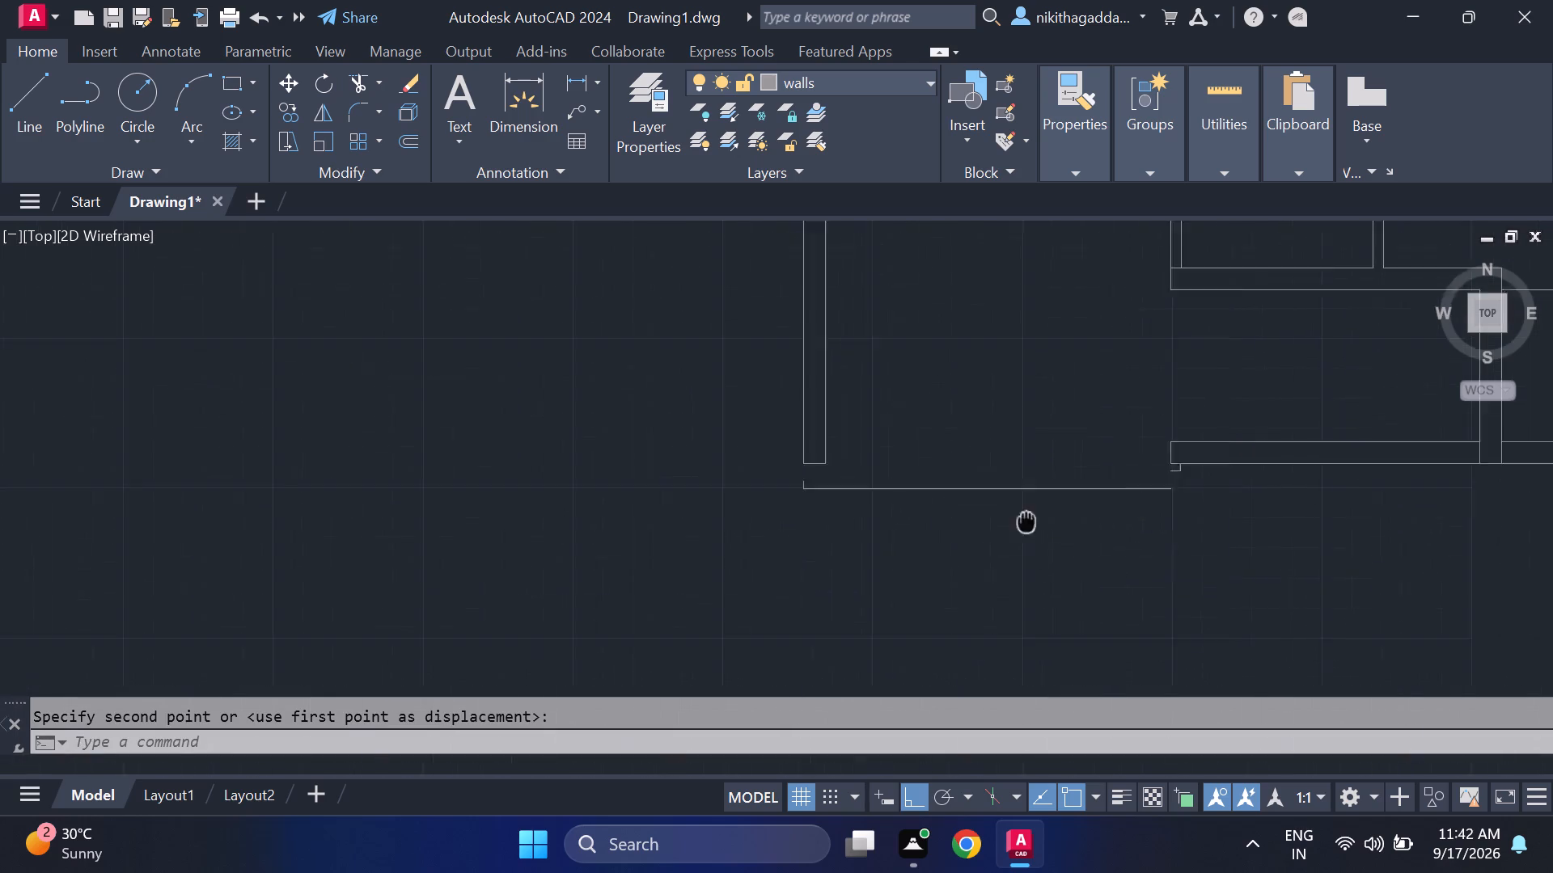
{"action": "middle_click_drag", "start_coordinate": [983, 527], "coordinate": [754, 561]}
{"action": "scroll", "coordinate": [904, 505], "scroll_direction": "up", "scroll_amount": 3}
{"action": "left_click", "coordinate": [874, 533]}
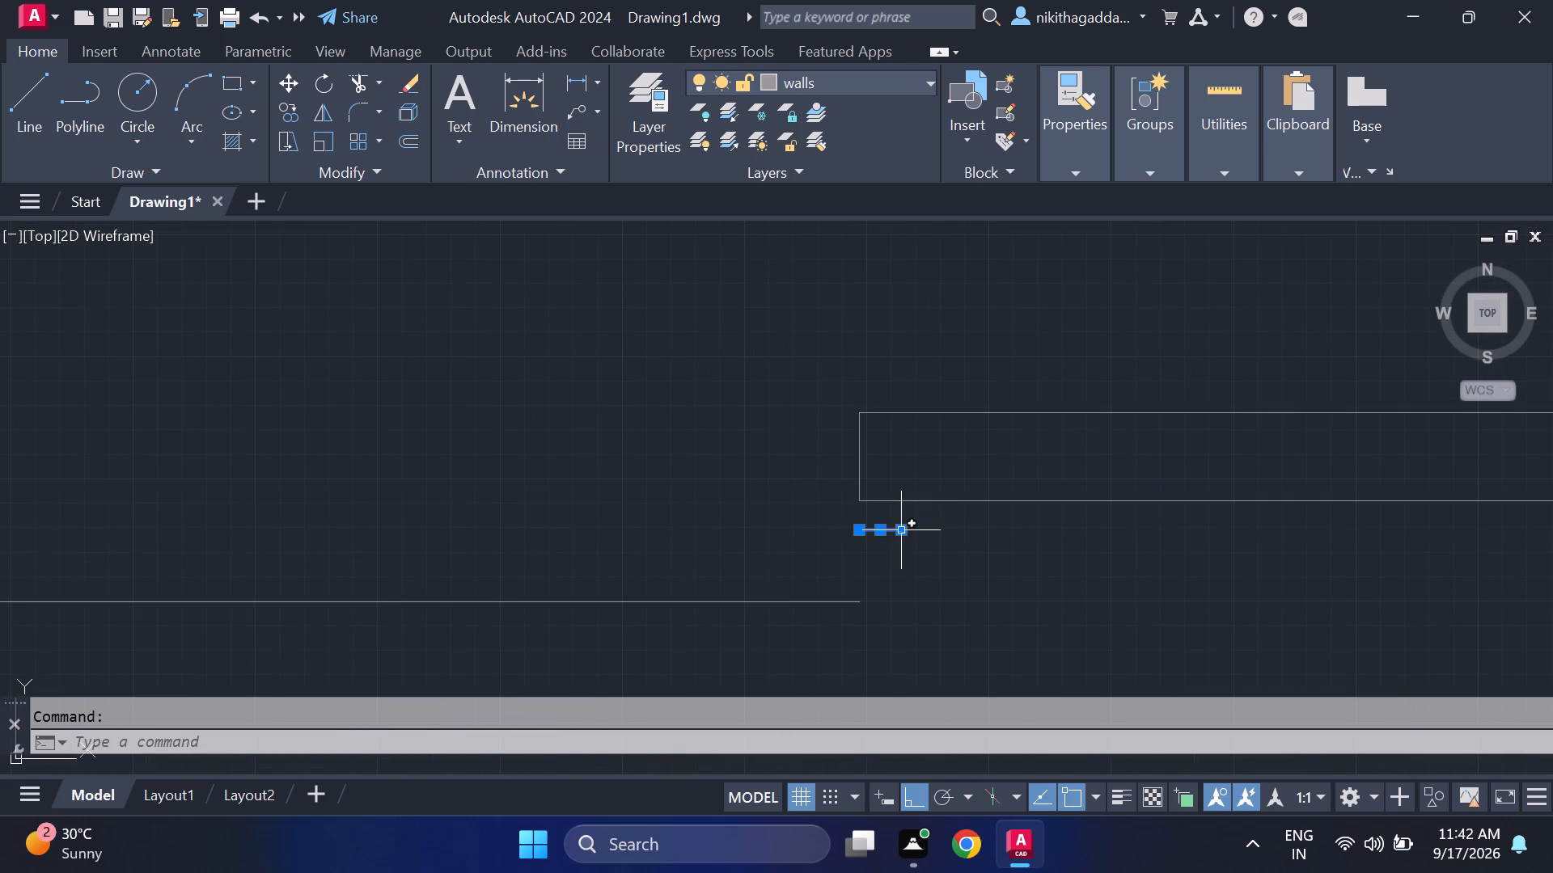
{"action": "left_click_drag", "start_coordinate": [925, 518], "coordinate": [903, 526]}
{"action": "left_click", "coordinate": [883, 542]}
{"action": "key", "text": "m"}
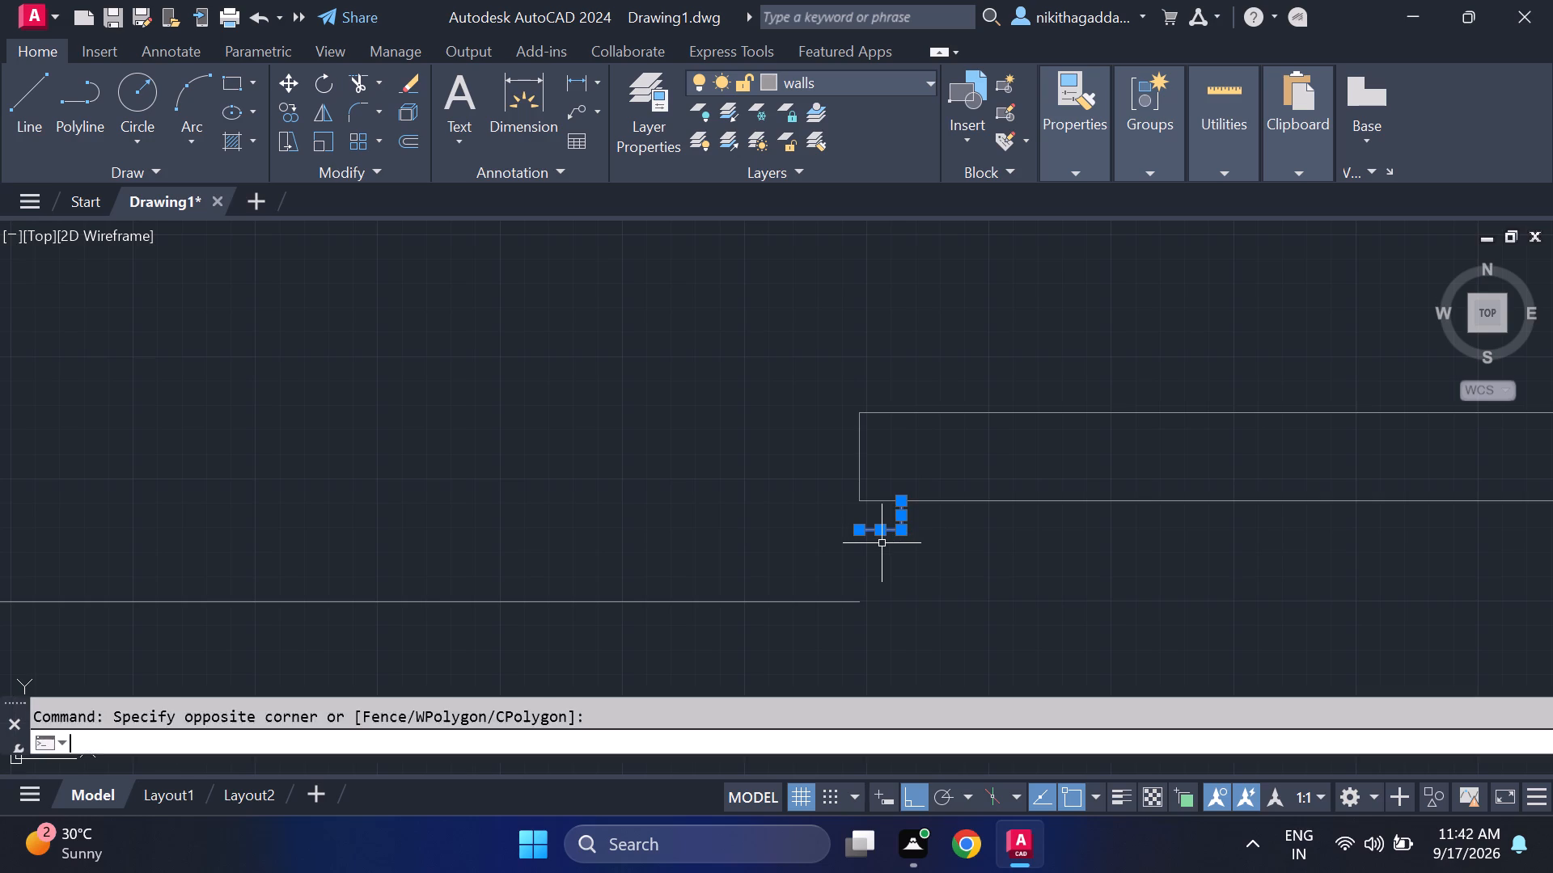
{"action": "key", "text": "Return"}
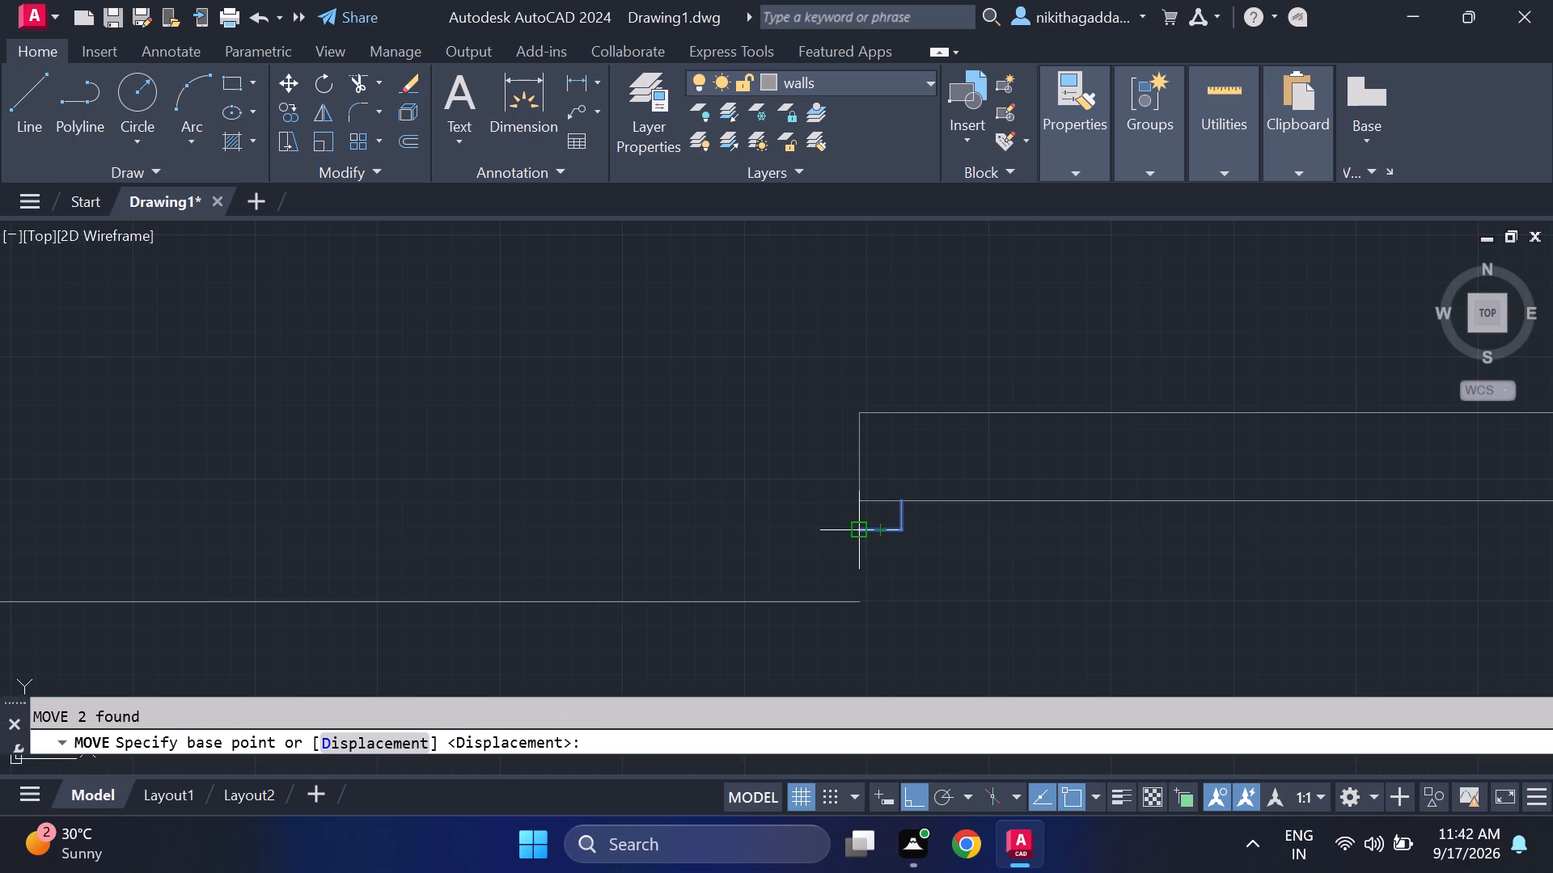
{"action": "left_click", "coordinate": [857, 525]}
{"action": "left_click", "coordinate": [862, 600]}
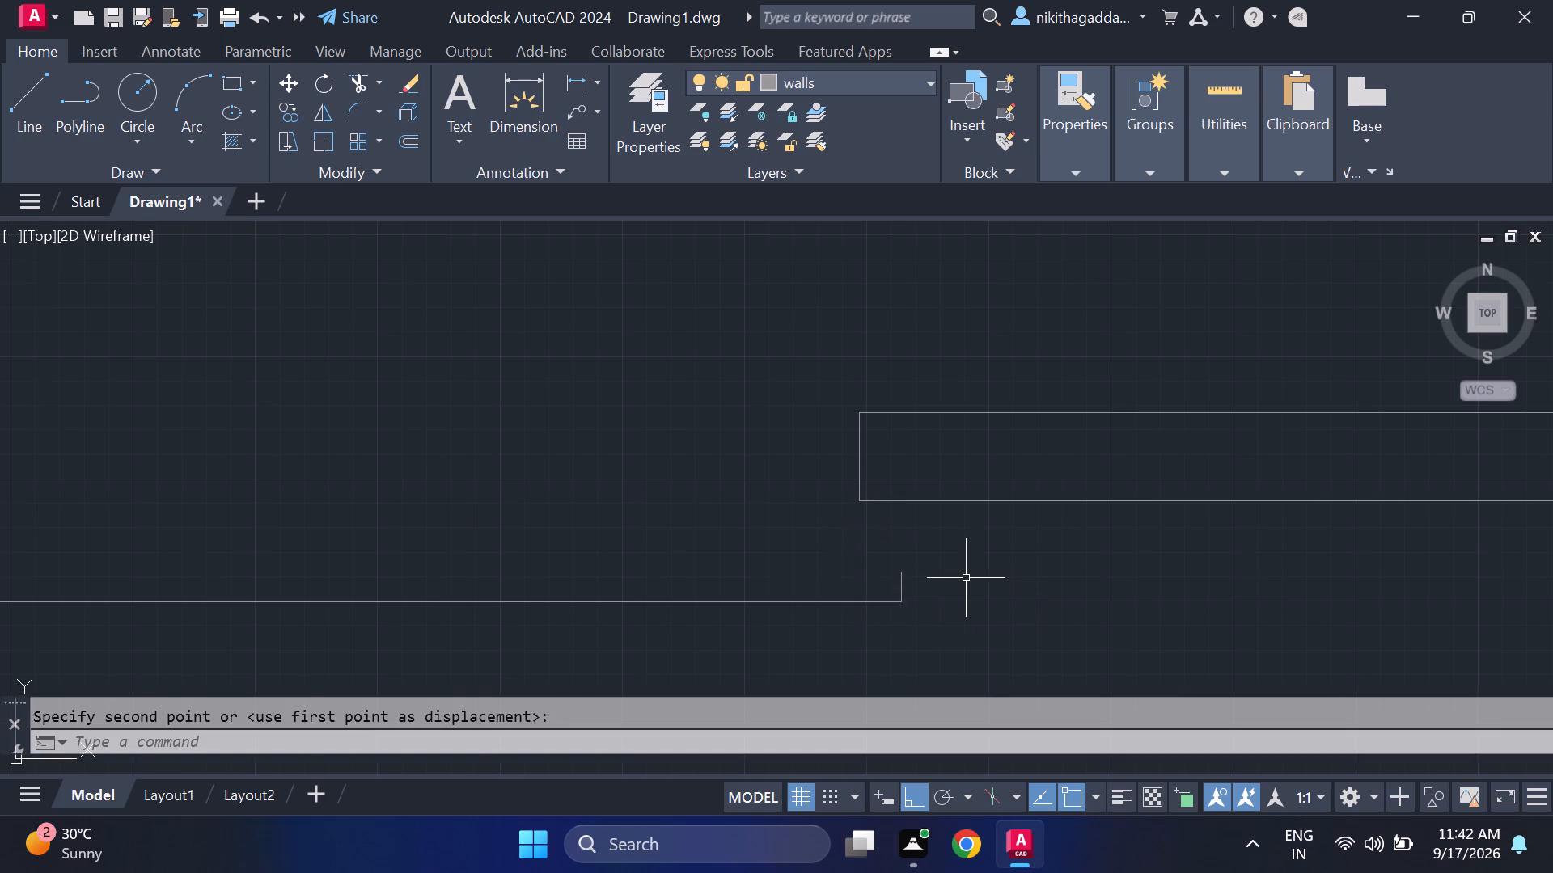
Extend the short vertical lines at both ends of the front edge up to the outer walls.
{"action": "scroll", "coordinate": [971, 578], "scroll_direction": "down", "scroll_amount": 2}
{"action": "type", "text": "ex"}
{"action": "key", "text": "Return"}
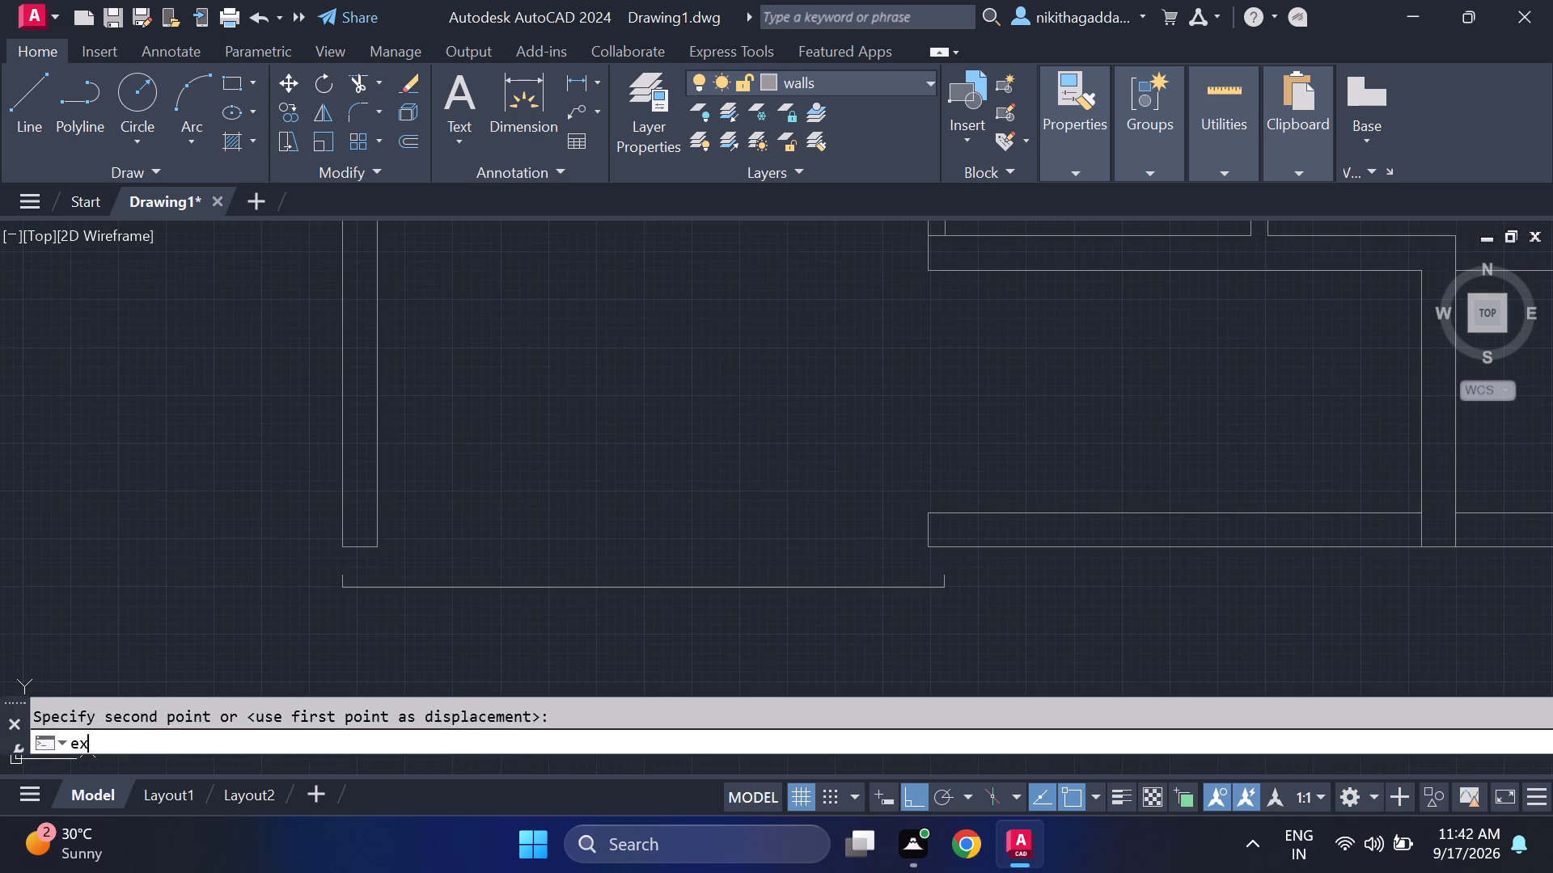
{"action": "left_click", "coordinate": [345, 573]}
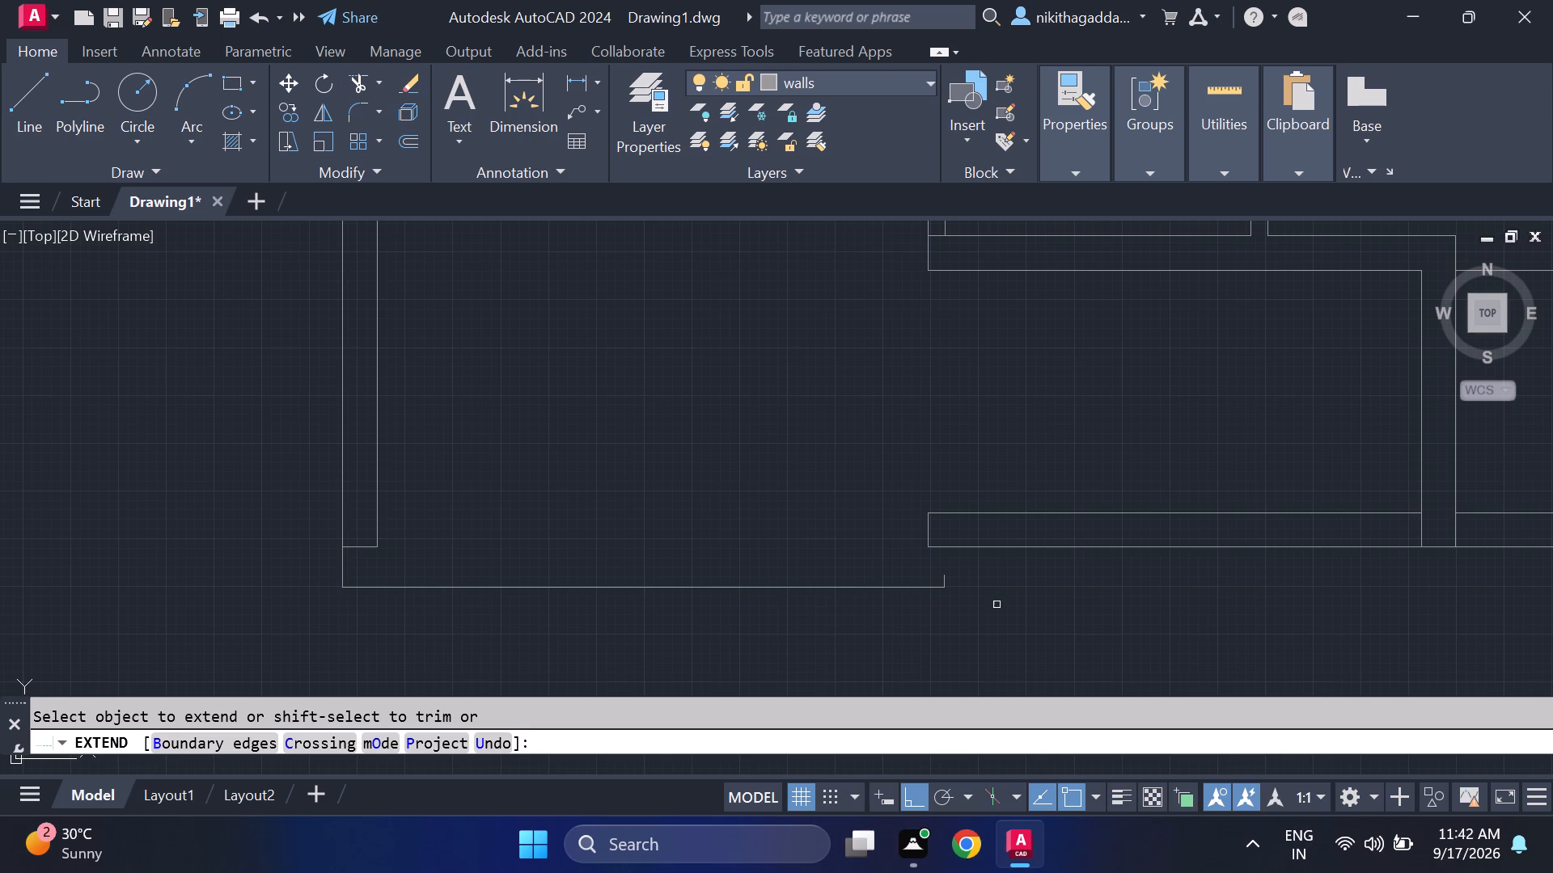
{"action": "left_click", "coordinate": [947, 576]}
{"action": "scroll", "coordinate": [1006, 567], "scroll_direction": "down", "scroll_amount": 2}
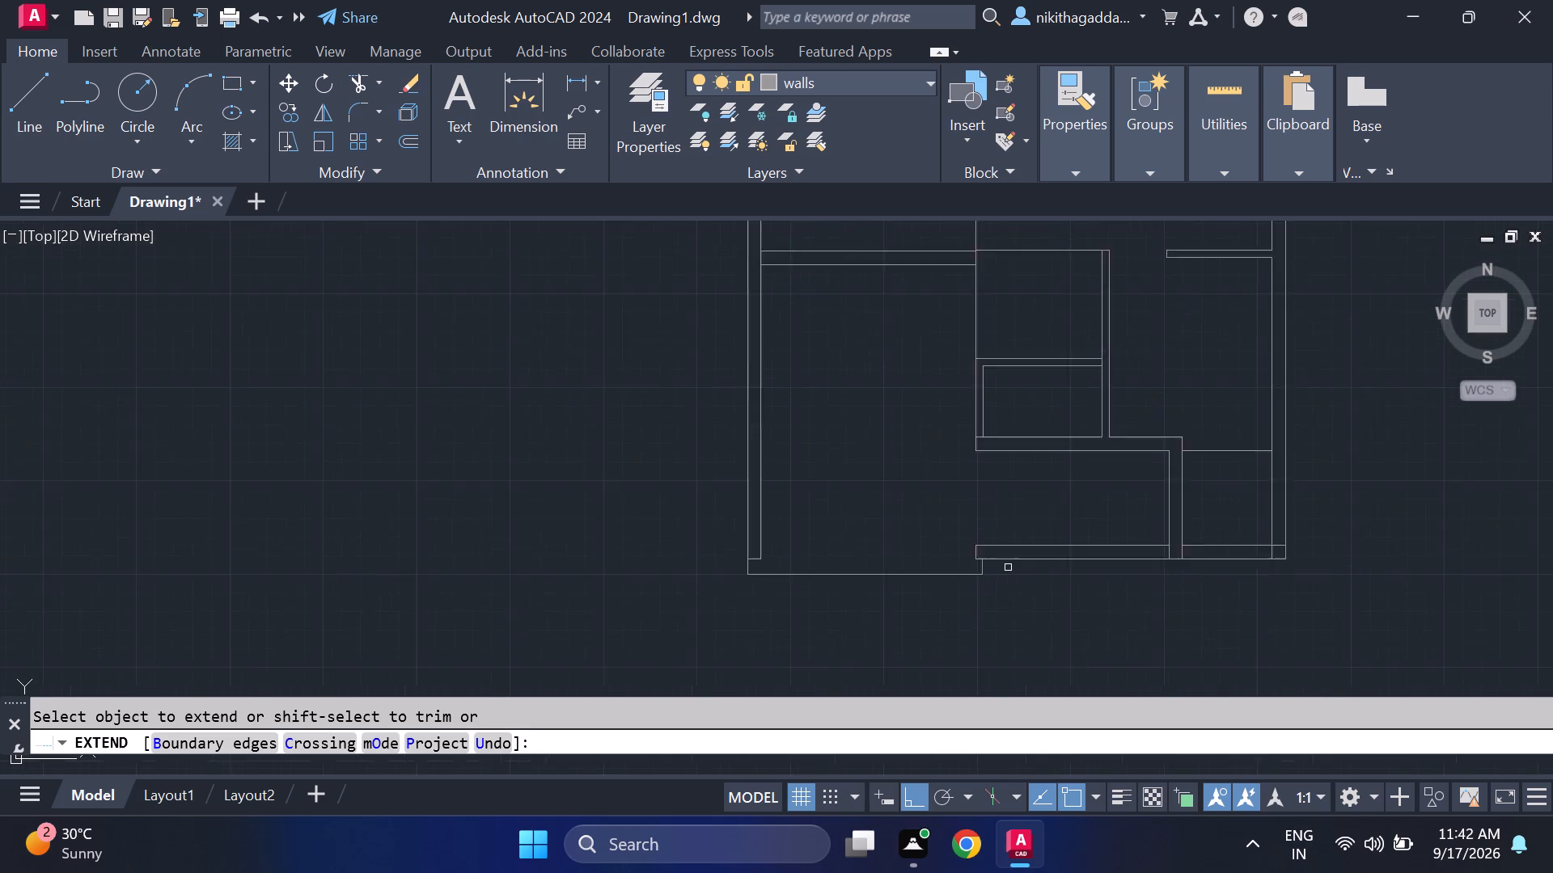
{"action": "scroll", "coordinate": [1008, 567], "scroll_direction": "down", "scroll_amount": 2}
{"action": "key", "text": "Escape"}
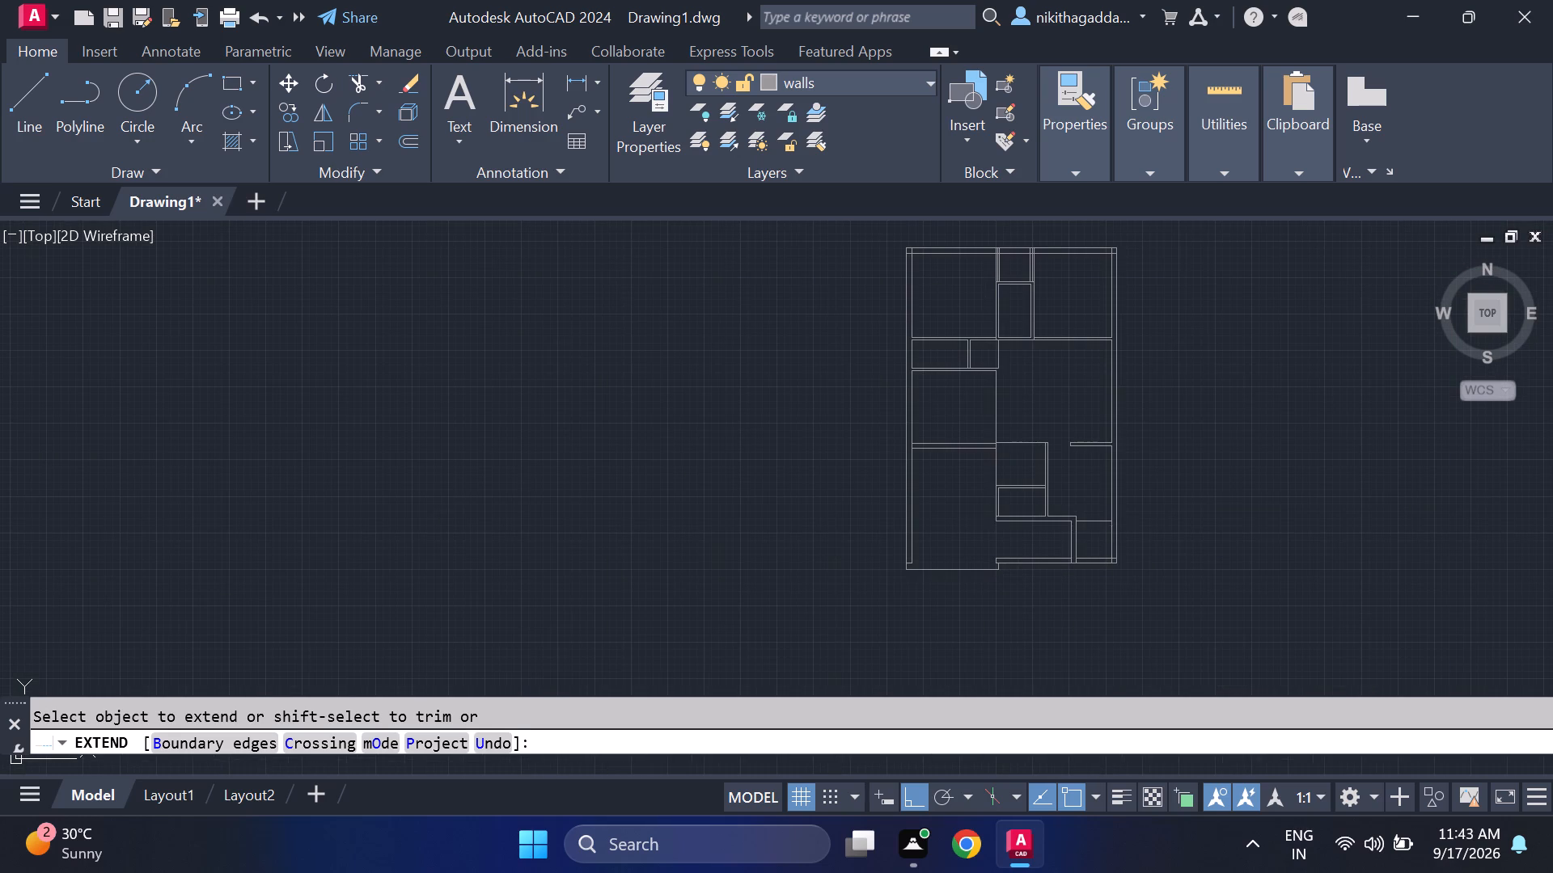
Examine how the floor plan's top and bottom edges fit on the Layout1 sheet, and return to model space.
{"action": "middle_click_drag", "start_coordinate": [590, 427], "coordinate": [199, 462]}
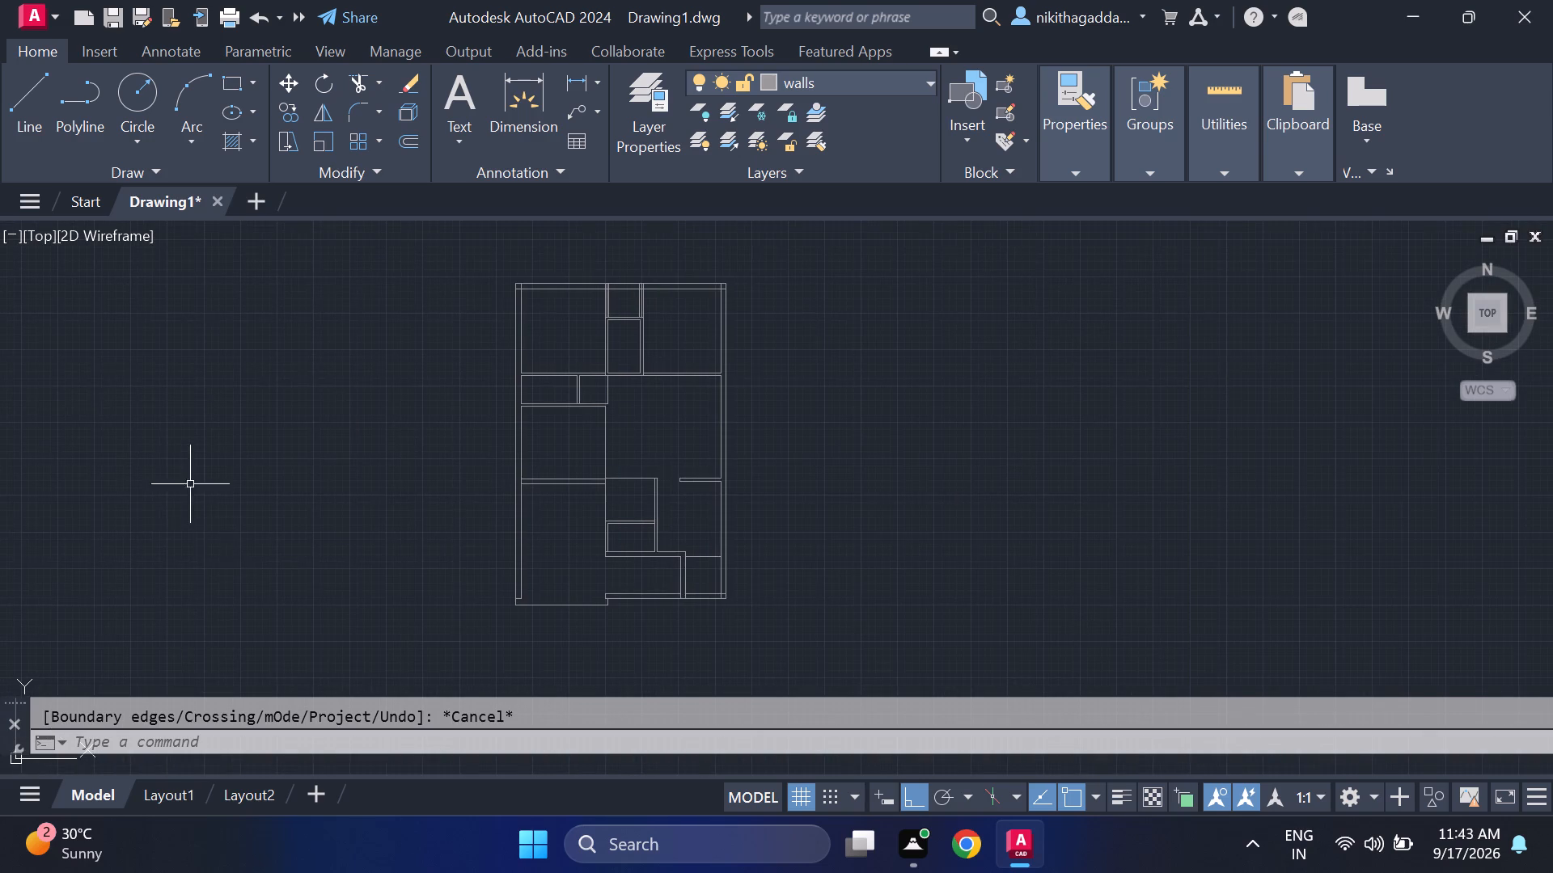
{"action": "left_click", "coordinate": [171, 795]}
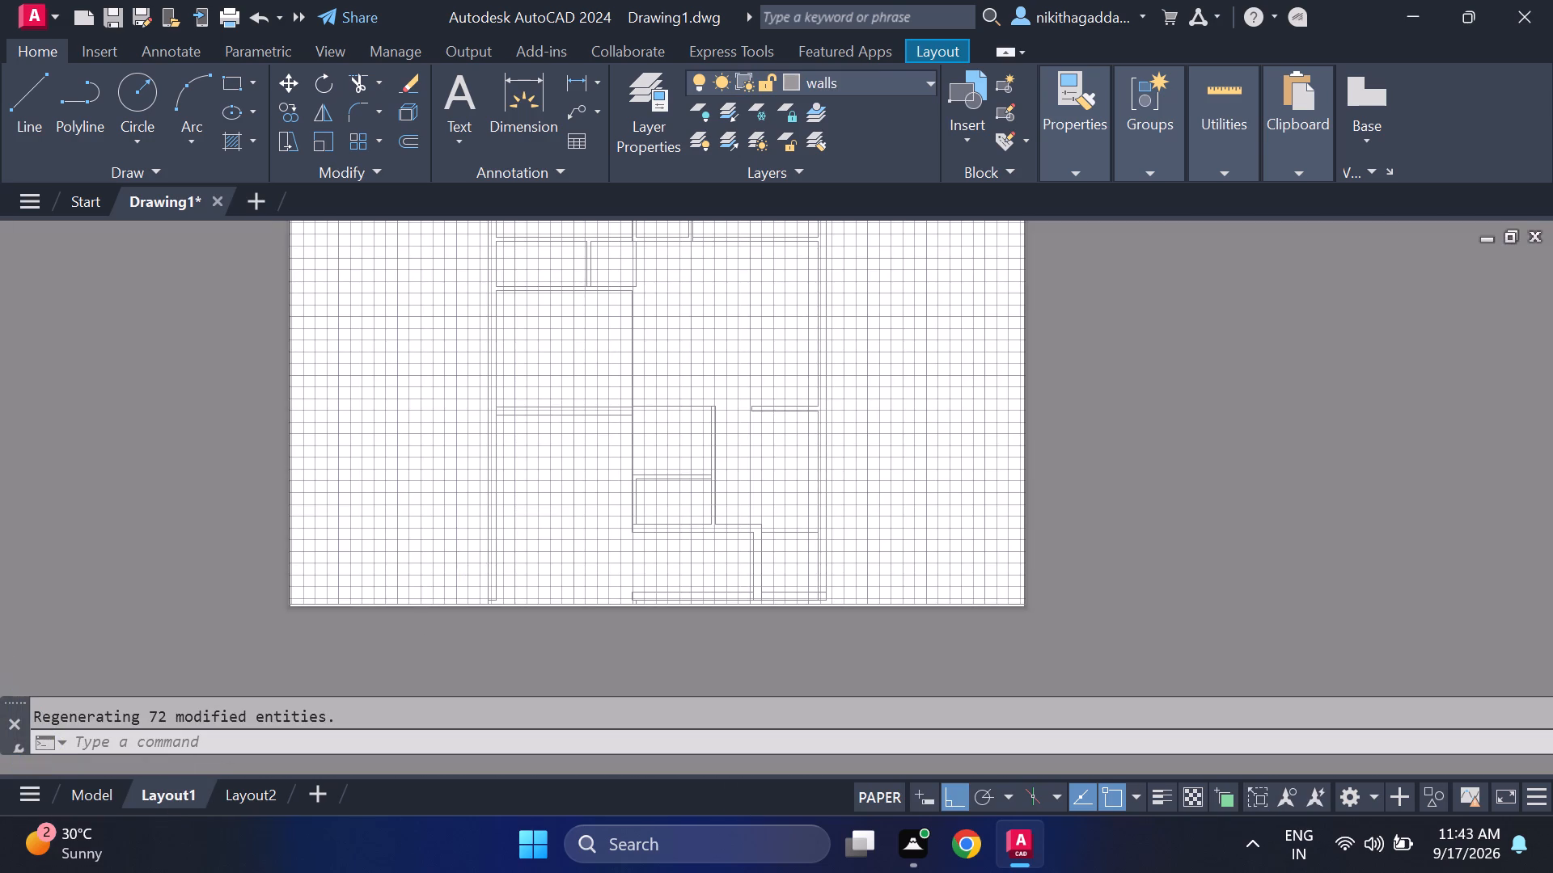
{"action": "scroll", "coordinate": [467, 560], "scroll_direction": "down", "scroll_amount": 1}
{"action": "scroll", "coordinate": [589, 582], "scroll_direction": "up", "scroll_amount": 3}
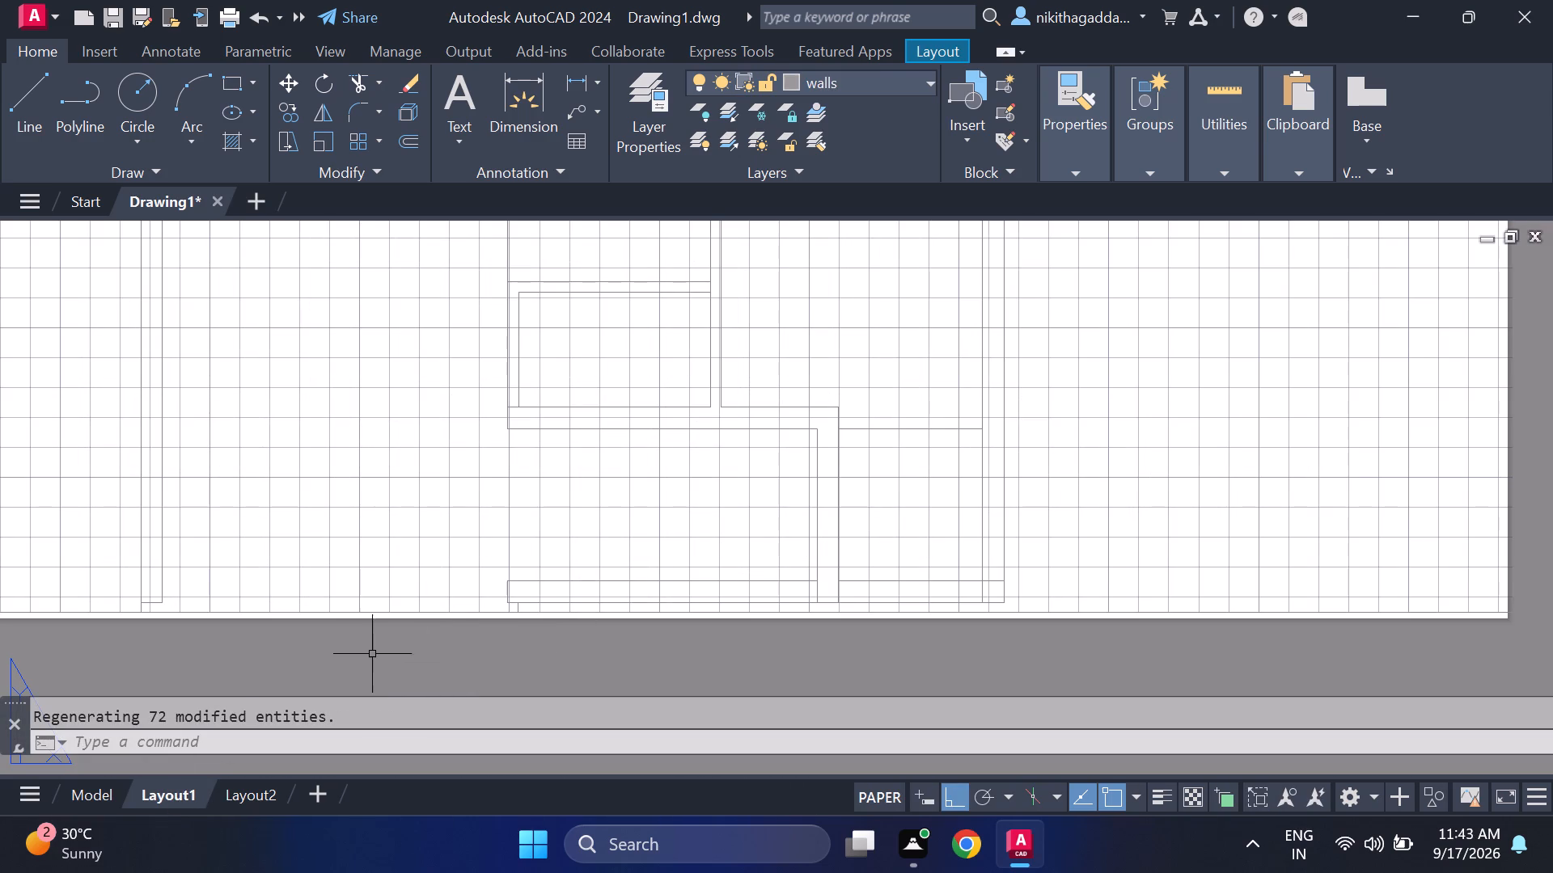
{"action": "scroll", "coordinate": [369, 652], "scroll_direction": "down", "scroll_amount": 3}
{"action": "scroll", "coordinate": [323, 319], "scroll_direction": "up", "scroll_amount": 3}
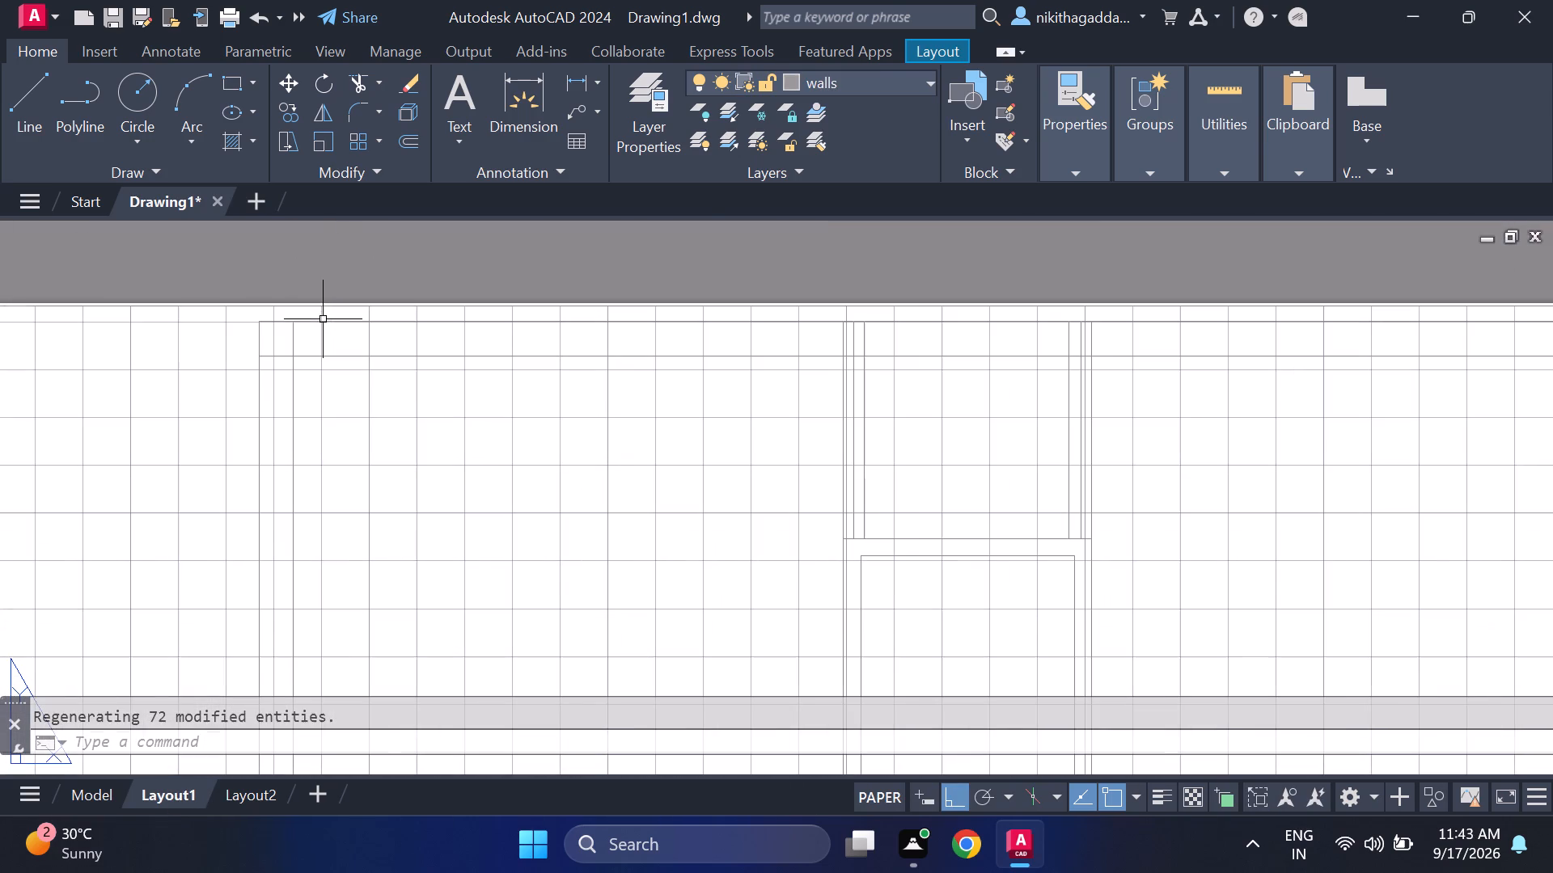
{"action": "scroll", "coordinate": [323, 319], "scroll_direction": "up", "scroll_amount": 1}
{"action": "scroll", "coordinate": [558, 381], "scroll_direction": "down", "scroll_amount": 4}
{"action": "middle_click_drag", "start_coordinate": [564, 466], "coordinate": [590, 330]}
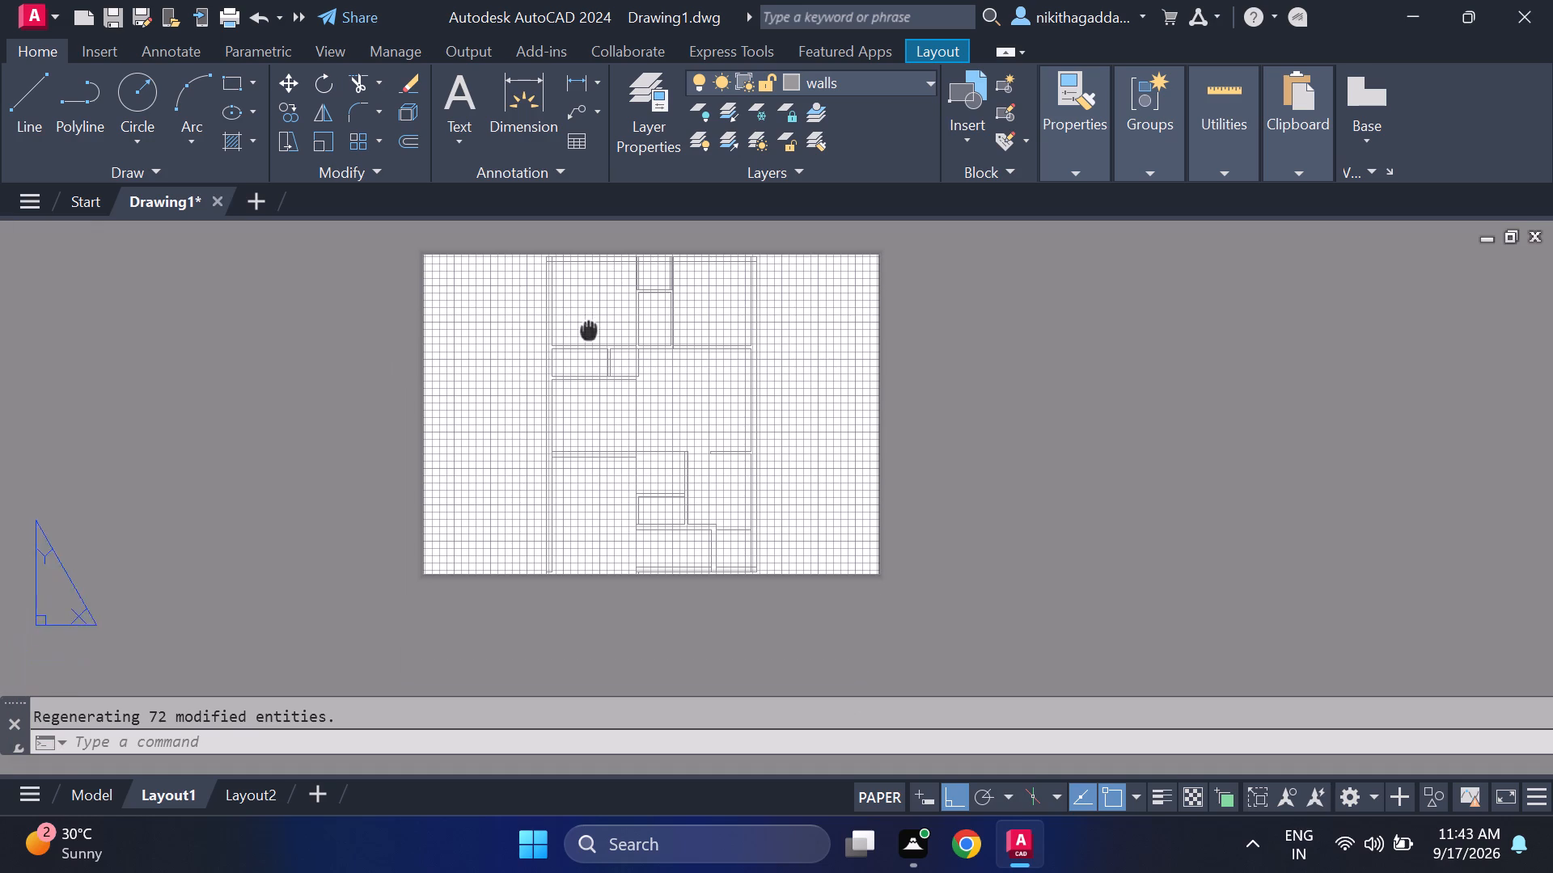
{"action": "middle_click_drag", "start_coordinate": [590, 330], "coordinate": [590, 331]}
{"action": "scroll", "coordinate": [585, 592], "scroll_direction": "up", "scroll_amount": 2}
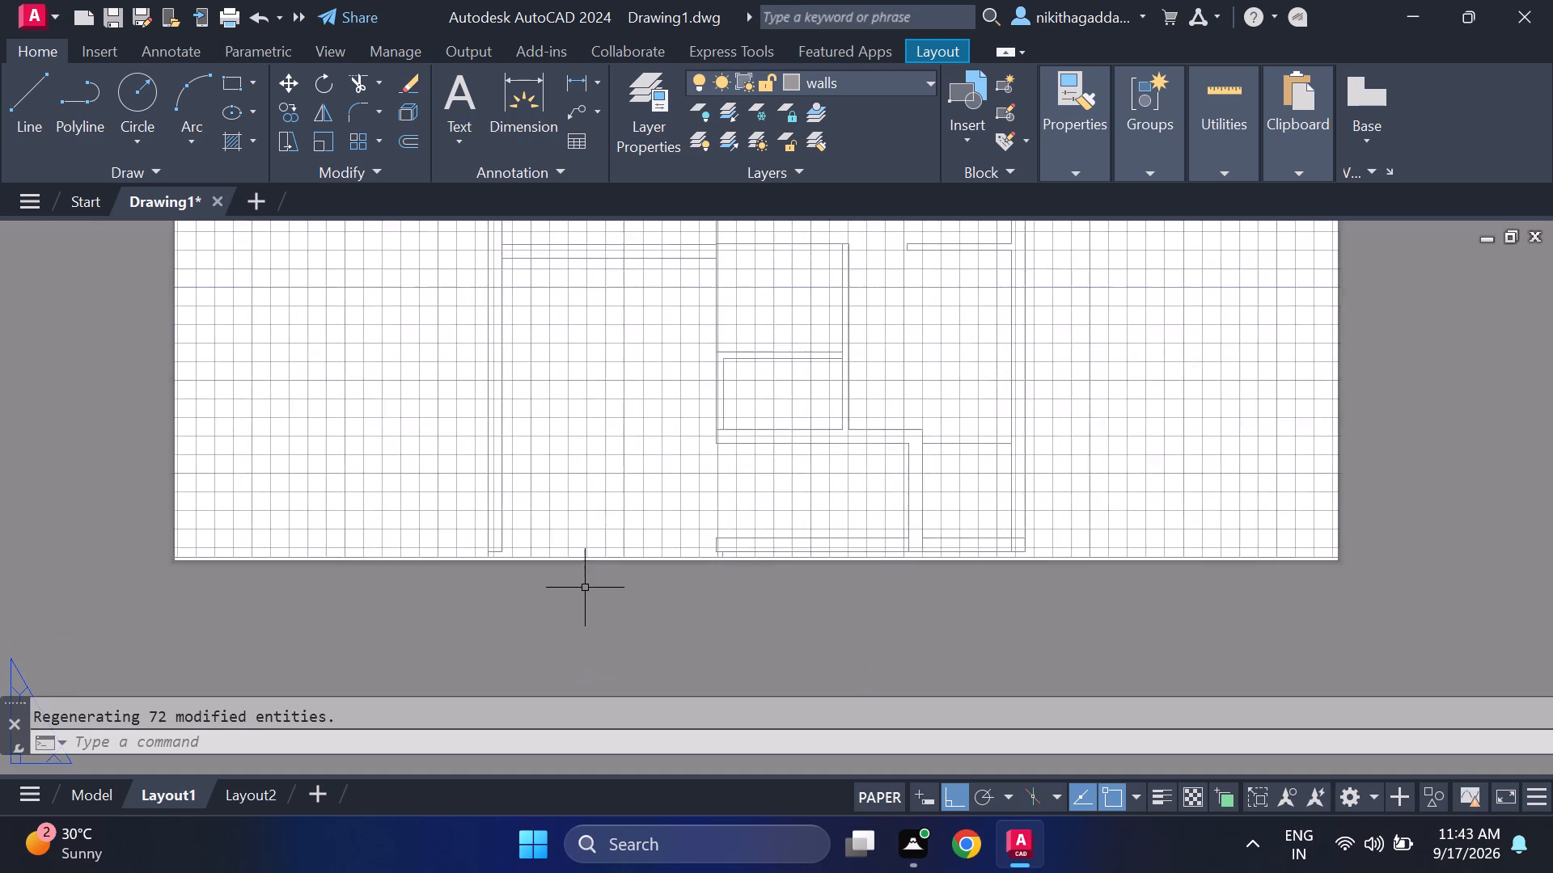
{"action": "scroll", "coordinate": [585, 588], "scroll_direction": "up", "scroll_amount": 1}
{"action": "scroll", "coordinate": [588, 584], "scroll_direction": "down", "scroll_amount": 1}
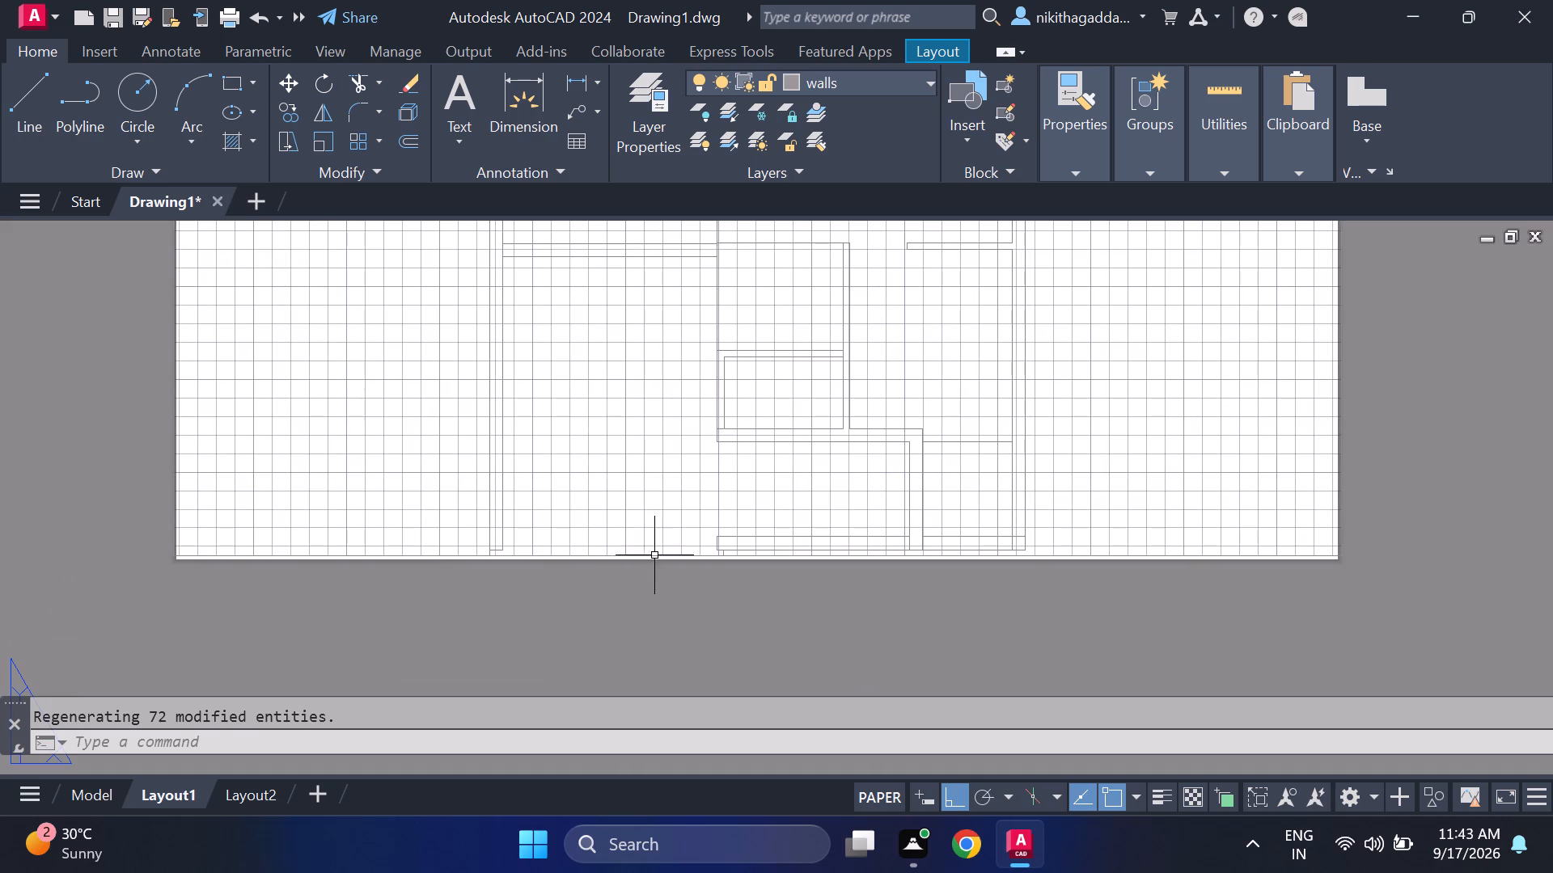
{"action": "scroll", "coordinate": [655, 563], "scroll_direction": "down", "scroll_amount": 1}
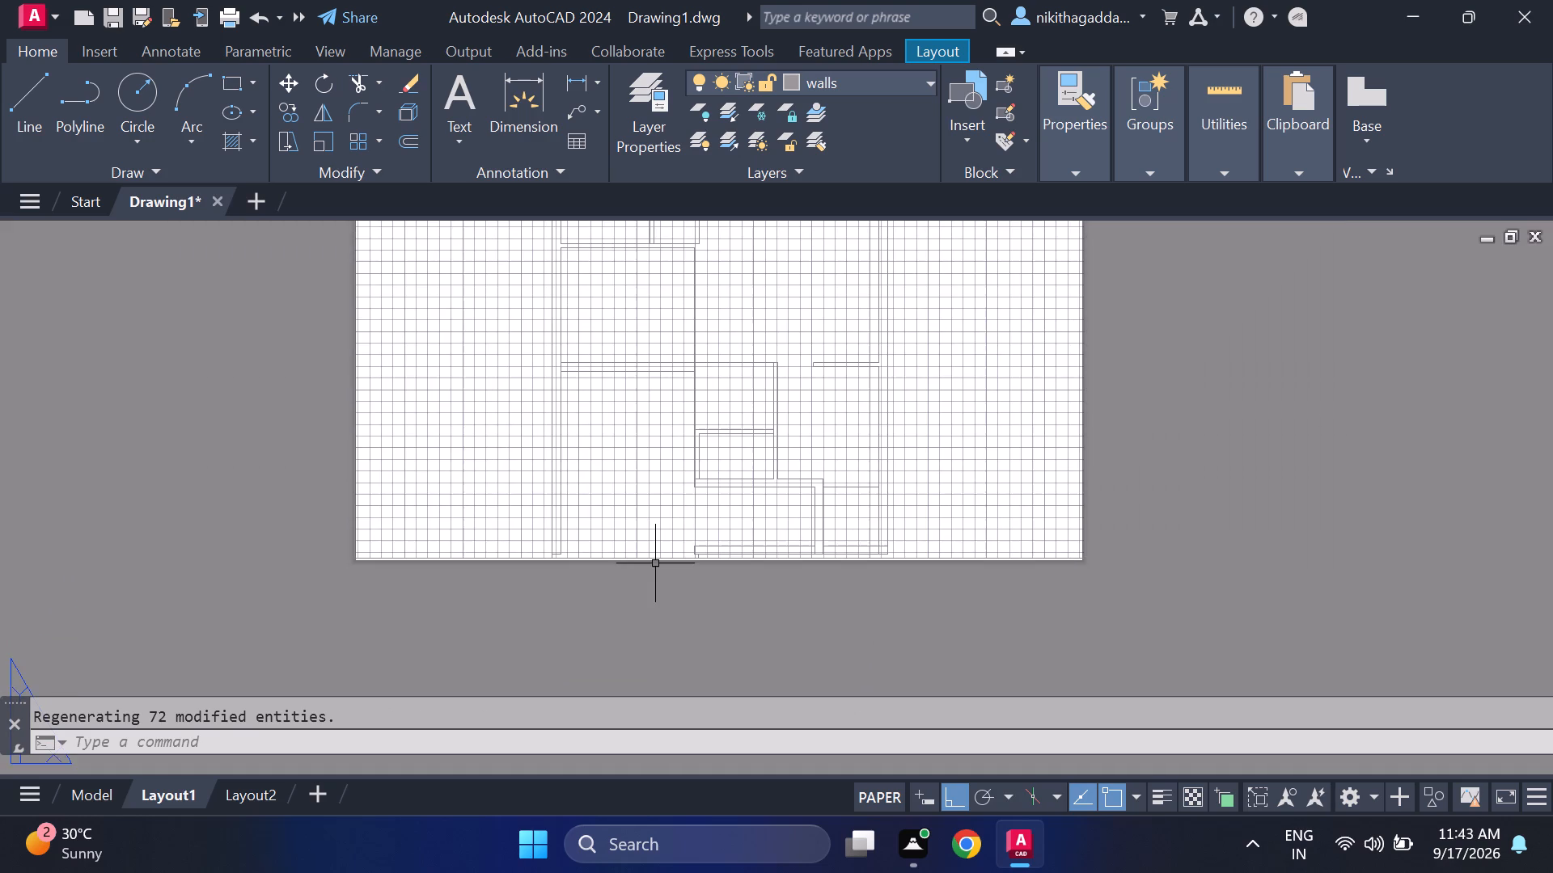
{"action": "scroll", "coordinate": [655, 563], "scroll_direction": "down", "scroll_amount": 1}
{"action": "middle_click_drag", "start_coordinate": [655, 564], "coordinate": [658, 639]}
{"action": "scroll", "coordinate": [658, 639], "scroll_direction": "up", "scroll_amount": 1}
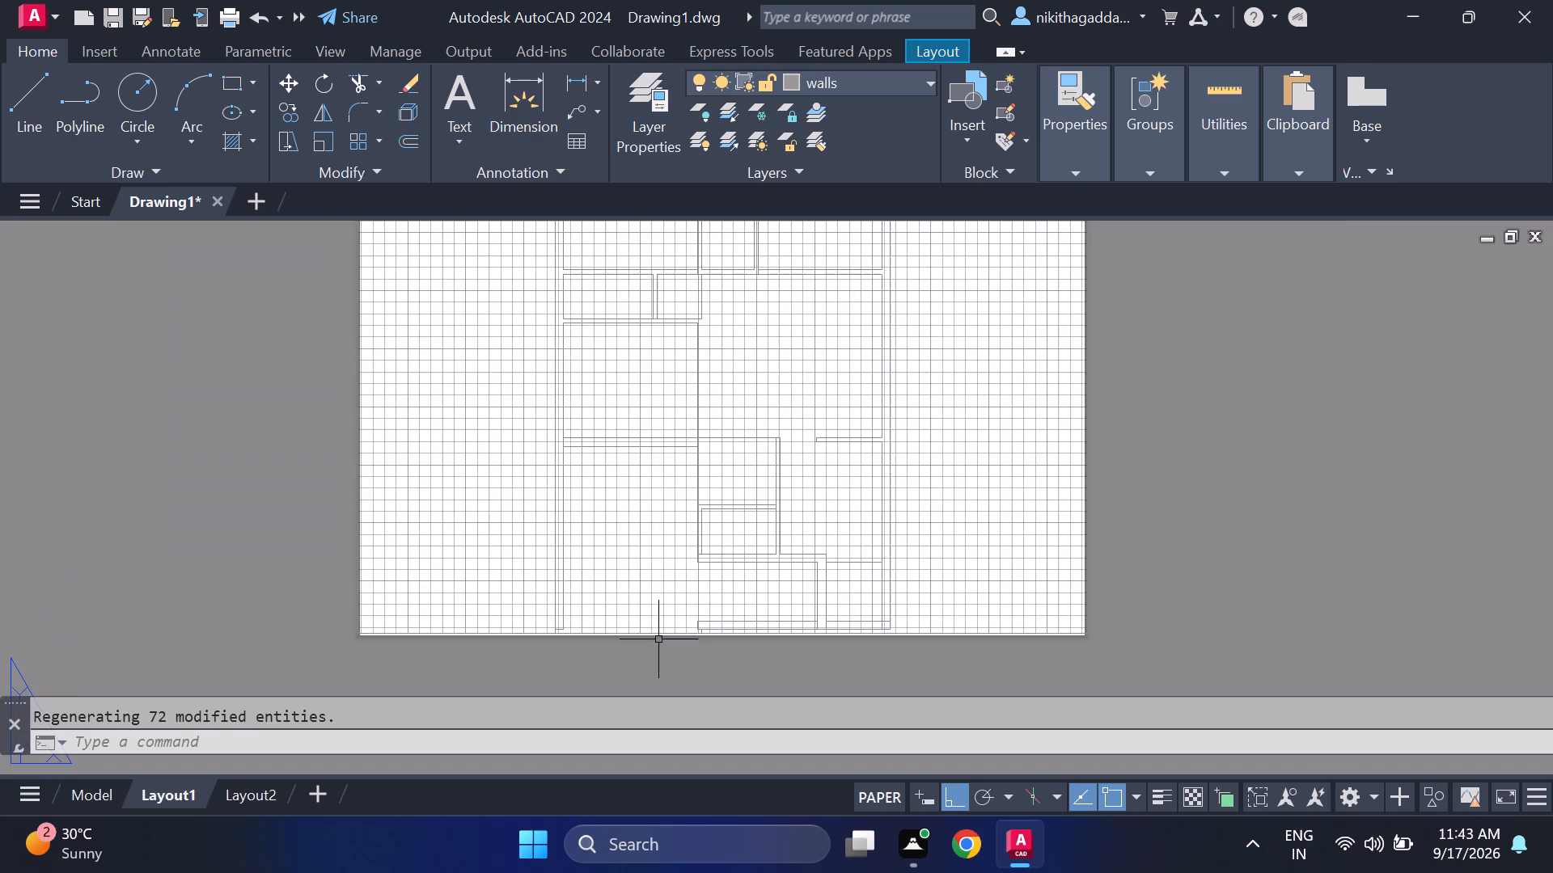
{"action": "middle_click_drag", "start_coordinate": [699, 664], "coordinate": [691, 709]}
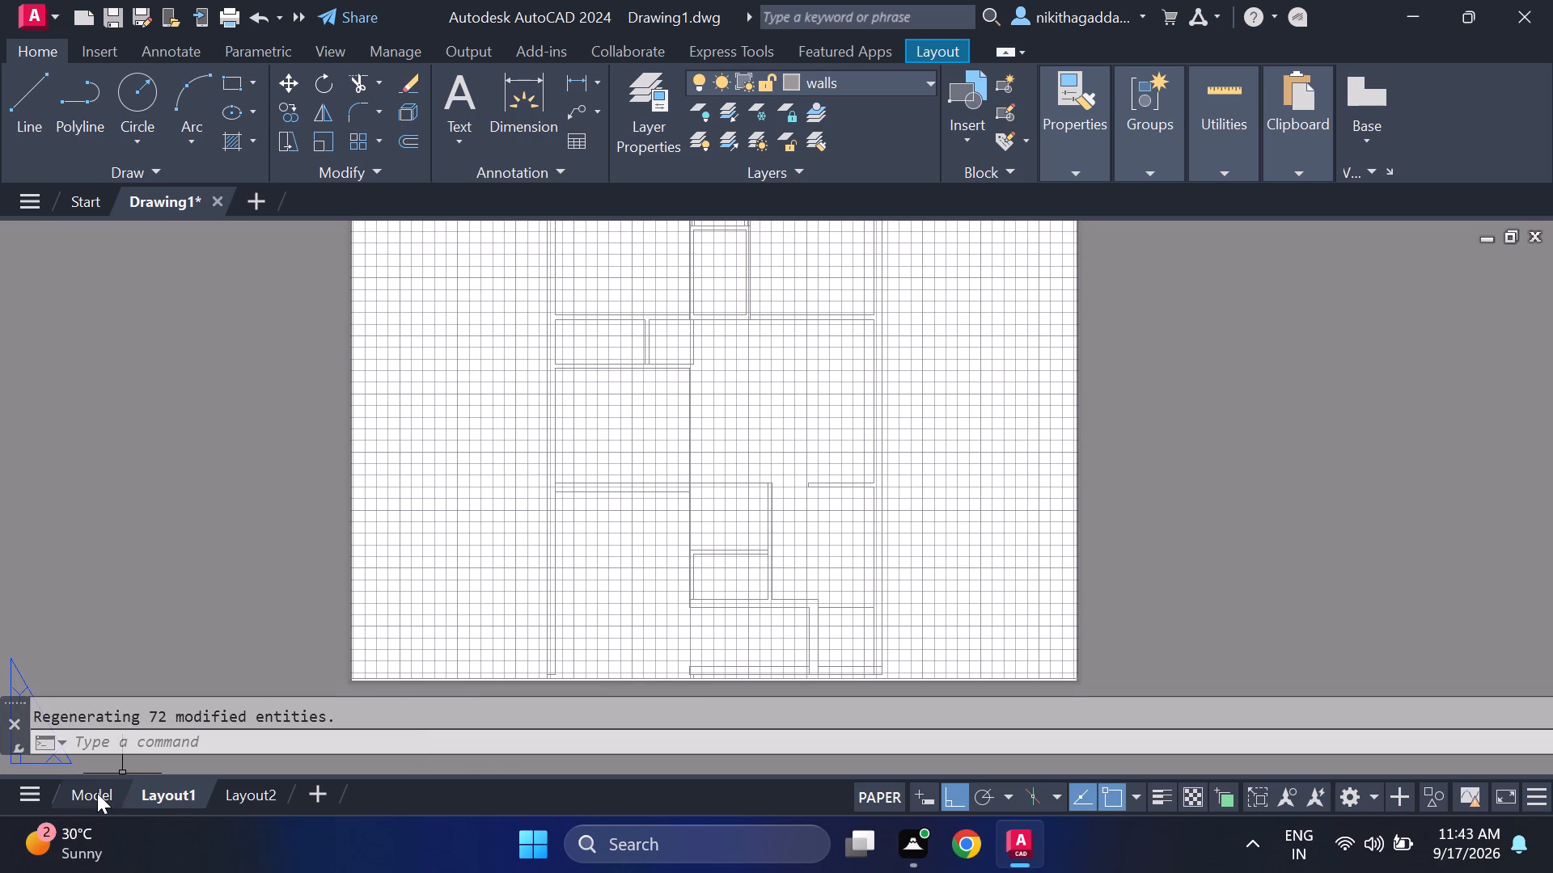
{"action": "left_click", "coordinate": [97, 793]}
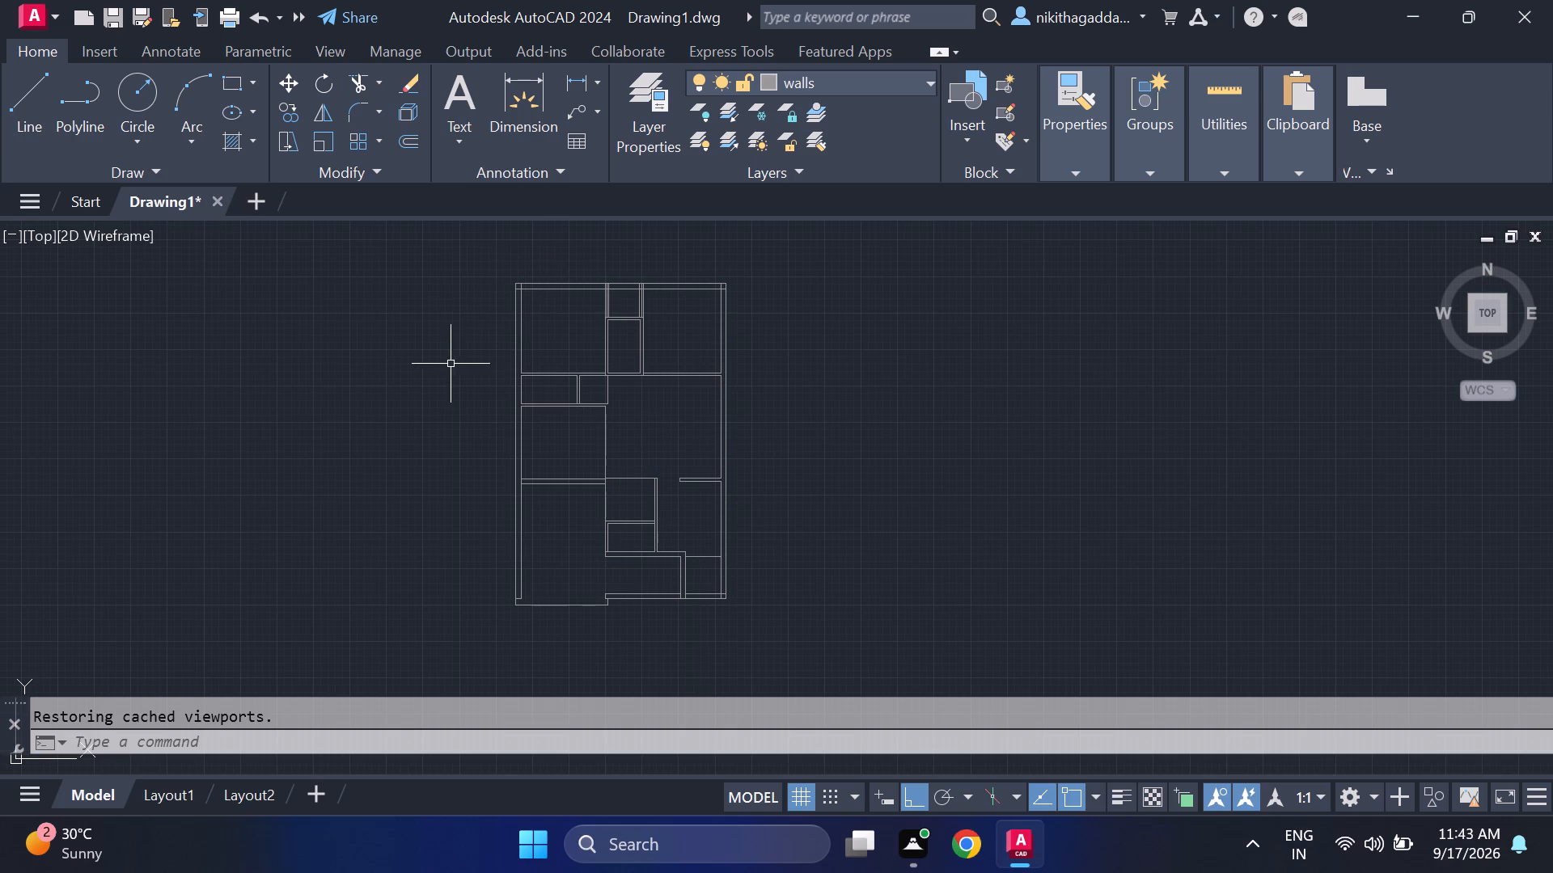
Set the text layer's color to index color 250.
{"action": "middle_click_drag", "start_coordinate": [449, 357], "coordinate": [646, 458]}
{"action": "scroll", "coordinate": [848, 479], "scroll_direction": "up", "scroll_amount": 1}
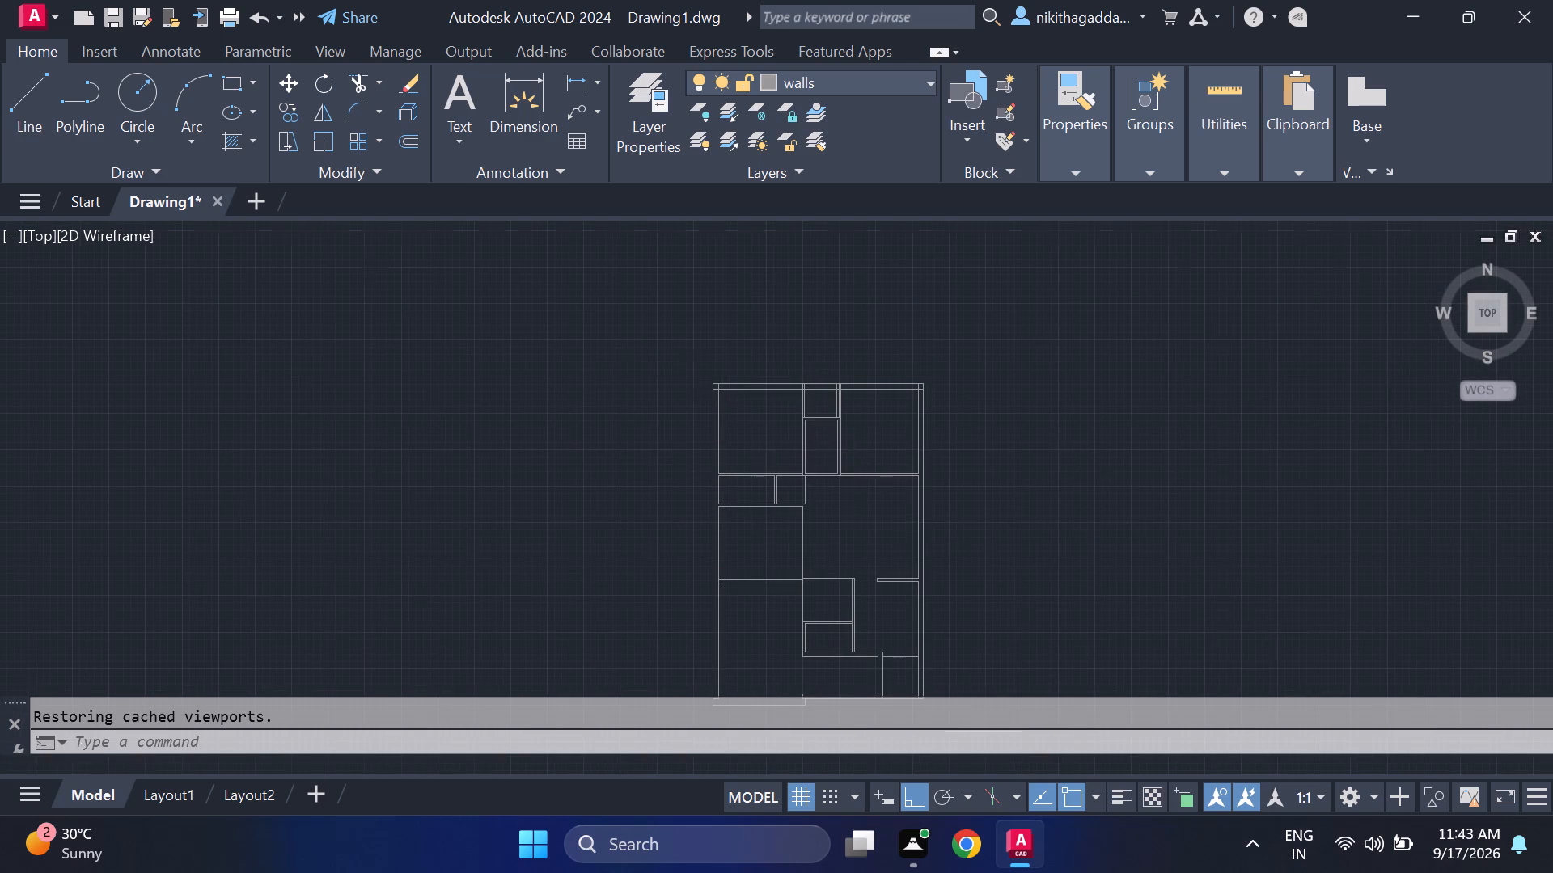
{"action": "scroll", "coordinate": [848, 479], "scroll_direction": "up", "scroll_amount": 1}
{"action": "scroll", "coordinate": [613, 406], "scroll_direction": "down", "scroll_amount": 1}
{"action": "middle_click_drag", "start_coordinate": [592, 390], "coordinate": [565, 377]}
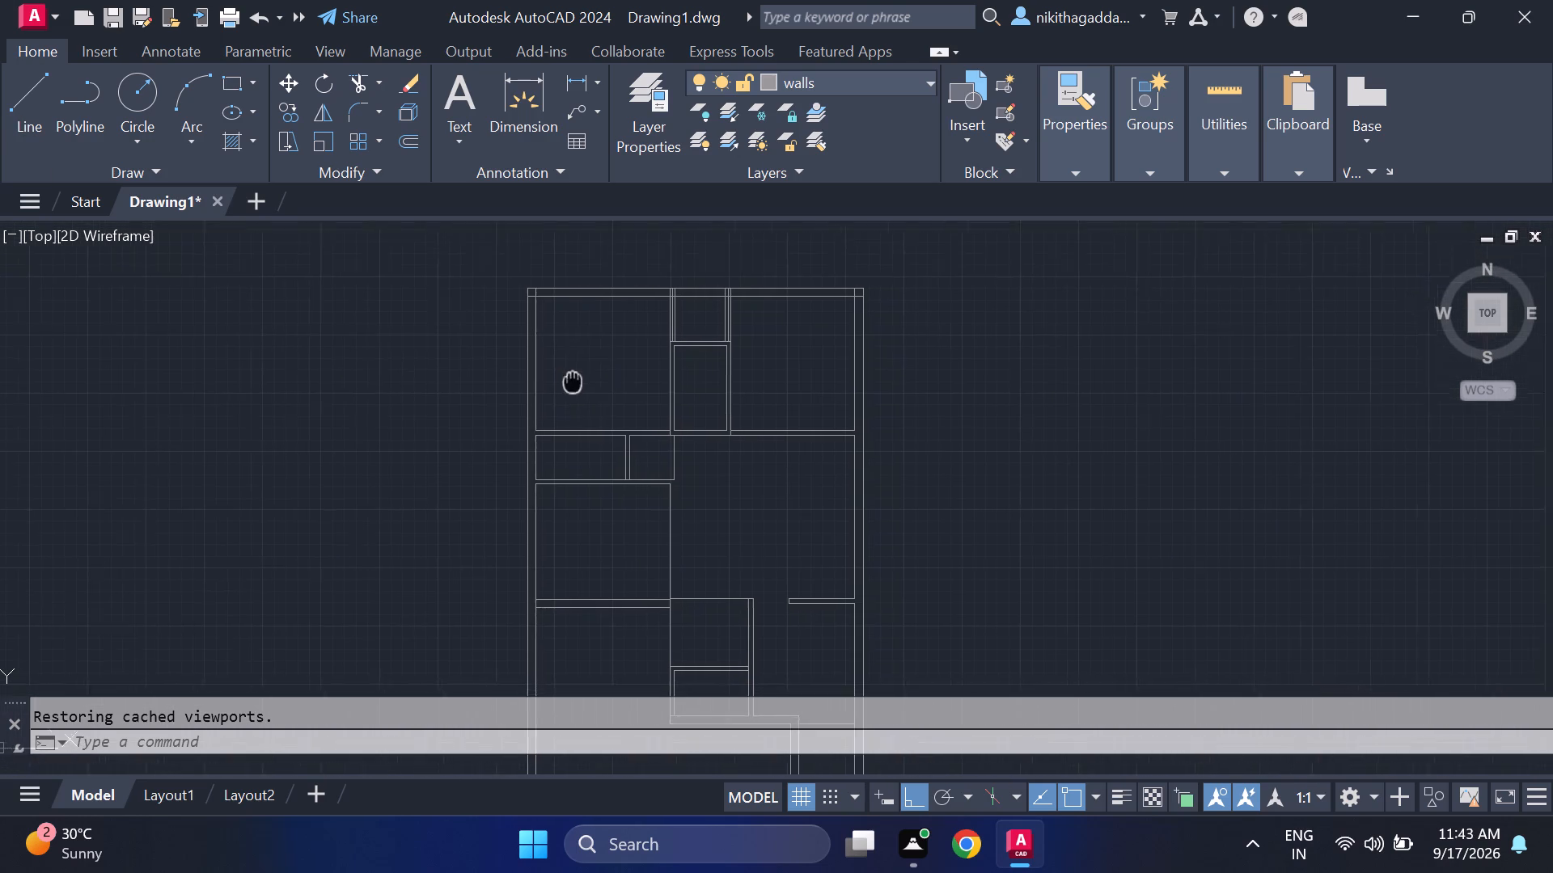
{"action": "middle_click_drag", "start_coordinate": [565, 377], "coordinate": [523, 363]}
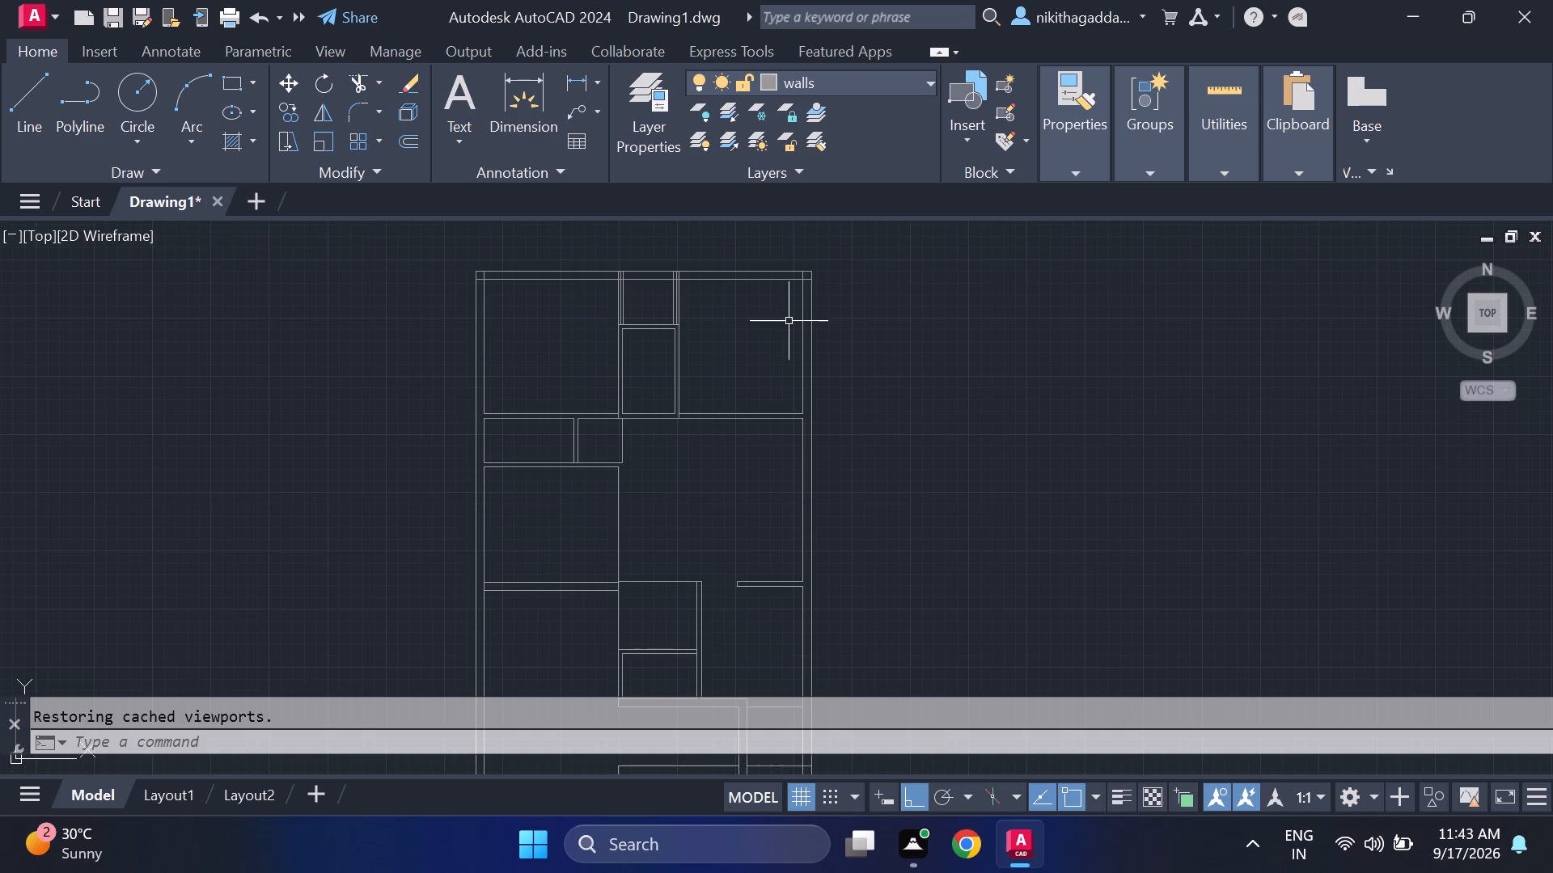
{"action": "left_click", "coordinate": [927, 74]}
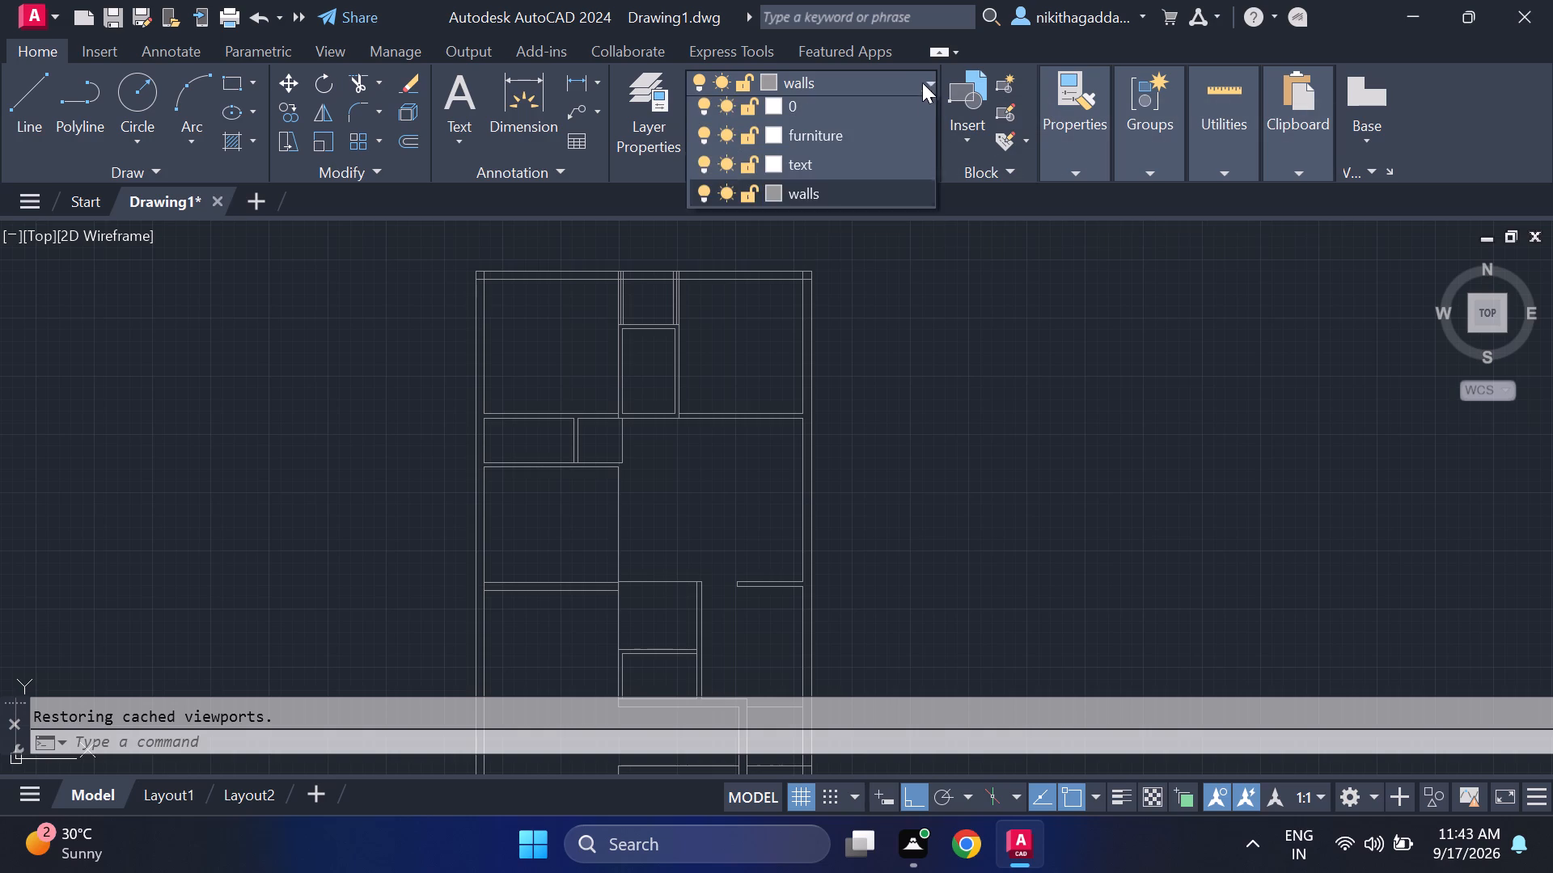
{"action": "left_click", "coordinate": [772, 171]}
{"action": "left_click", "coordinate": [518, 341]}
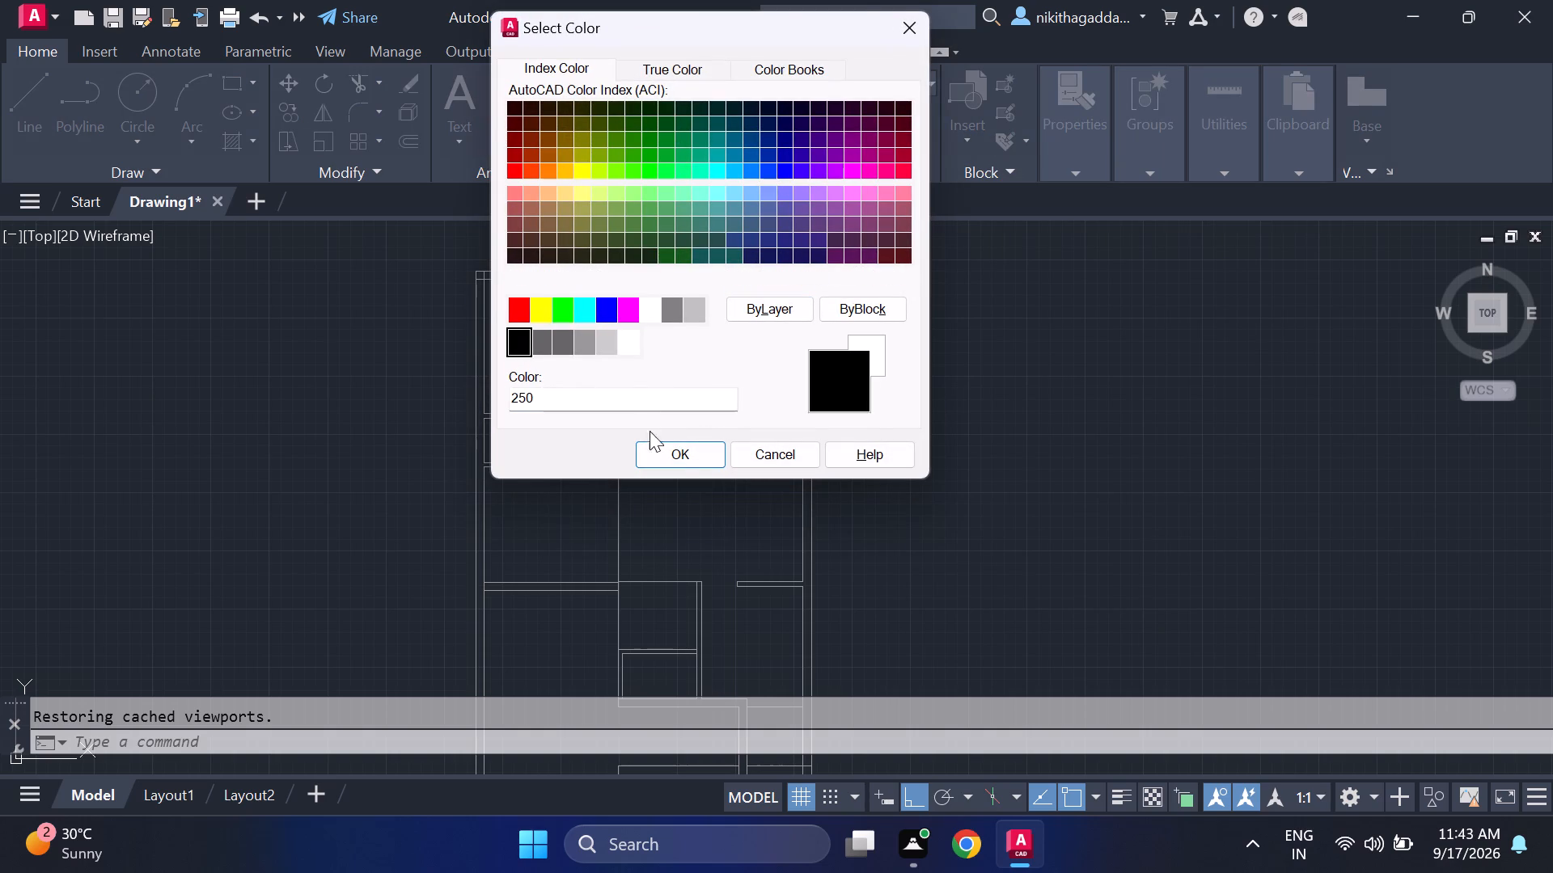
{"action": "left_click", "coordinate": [671, 451]}
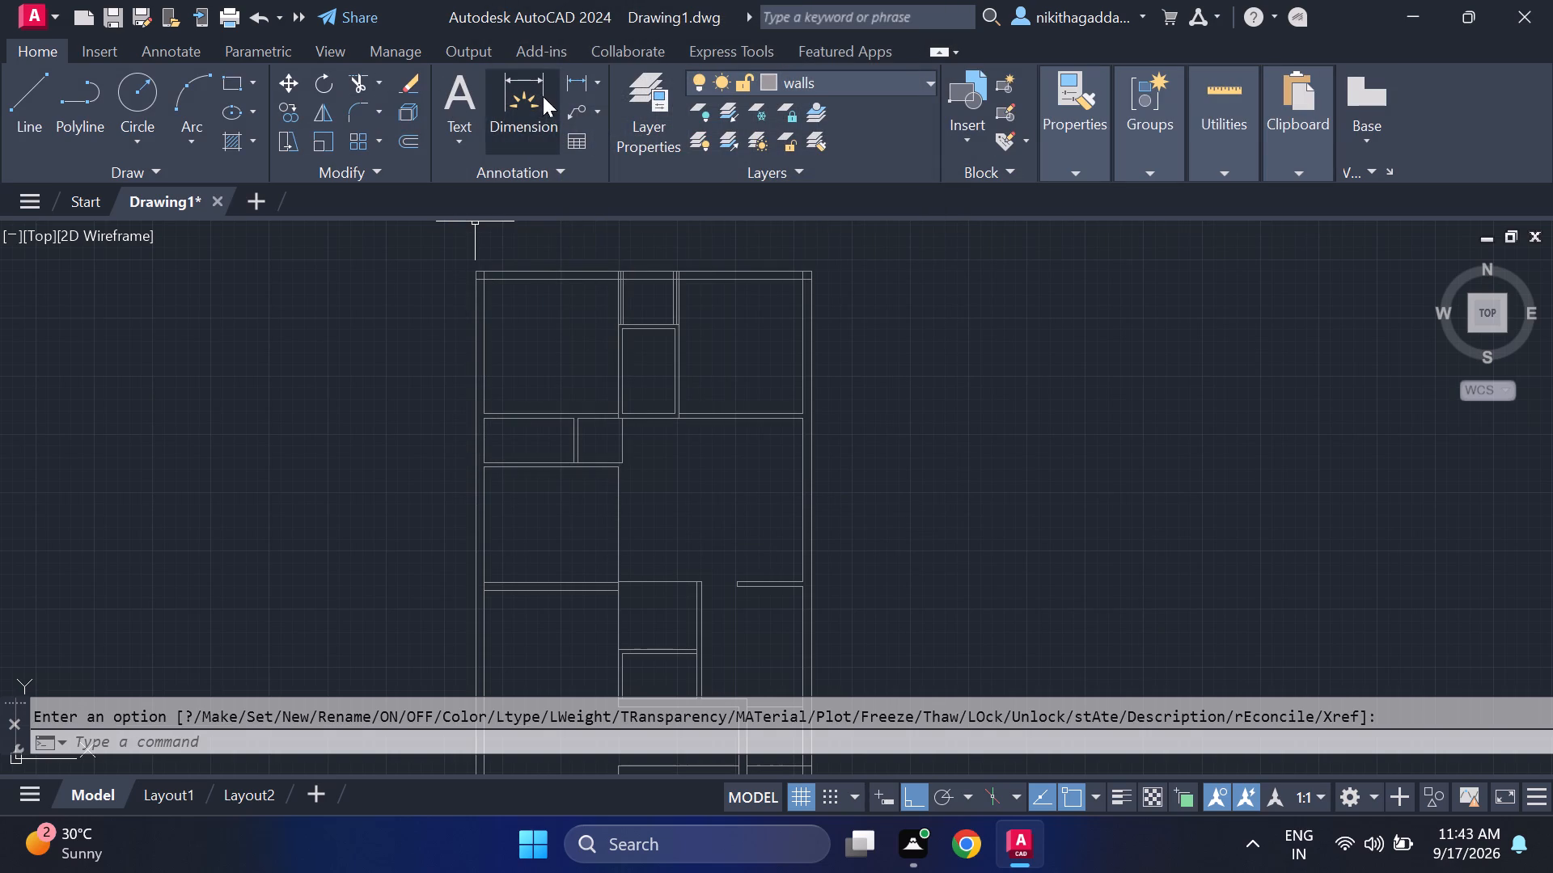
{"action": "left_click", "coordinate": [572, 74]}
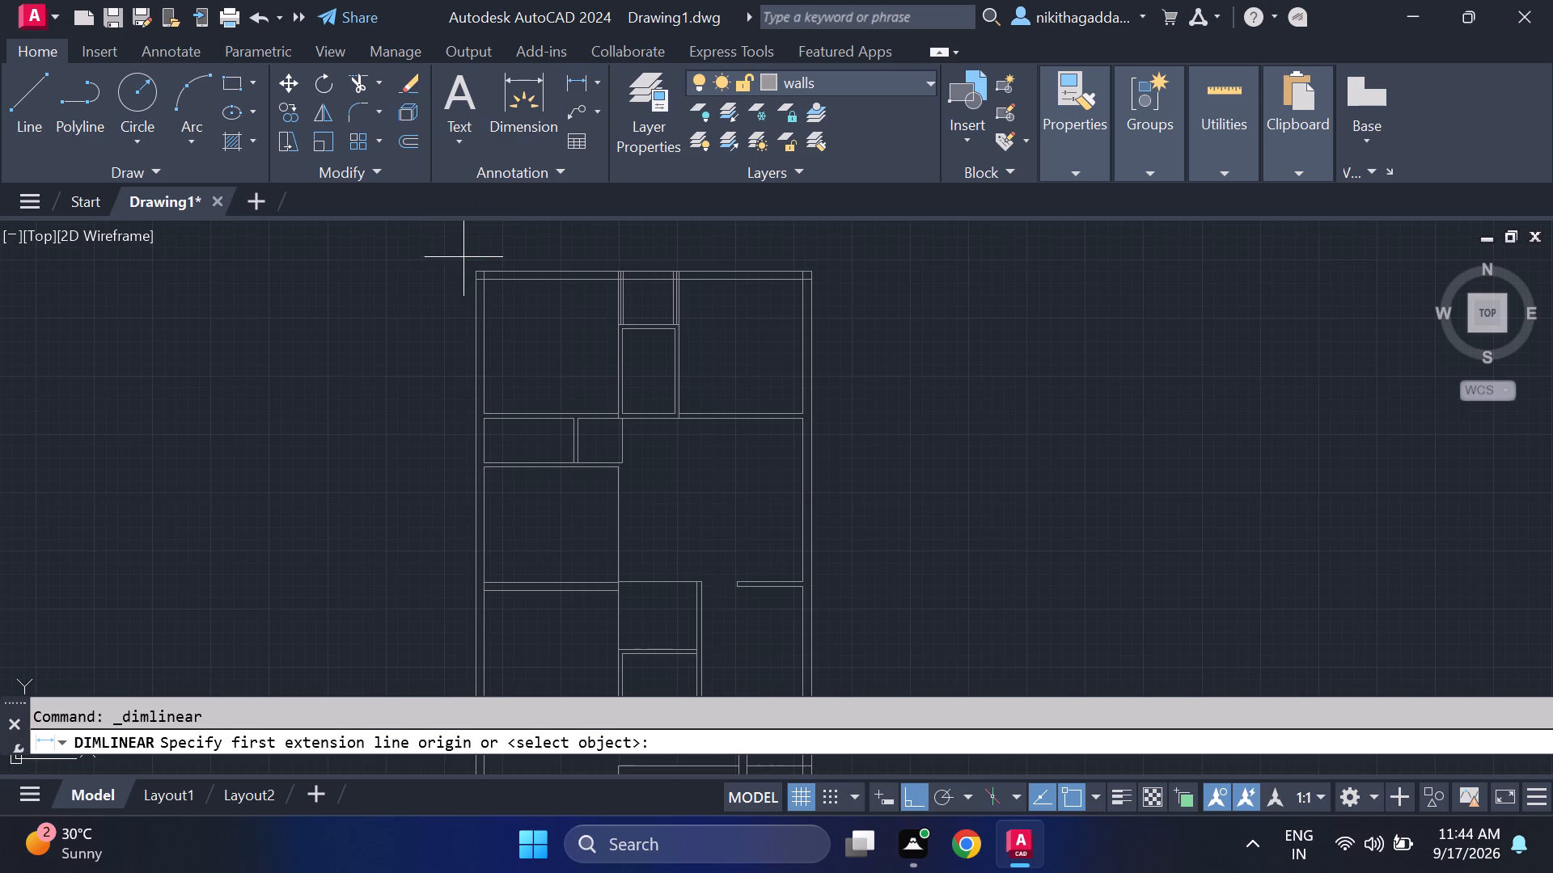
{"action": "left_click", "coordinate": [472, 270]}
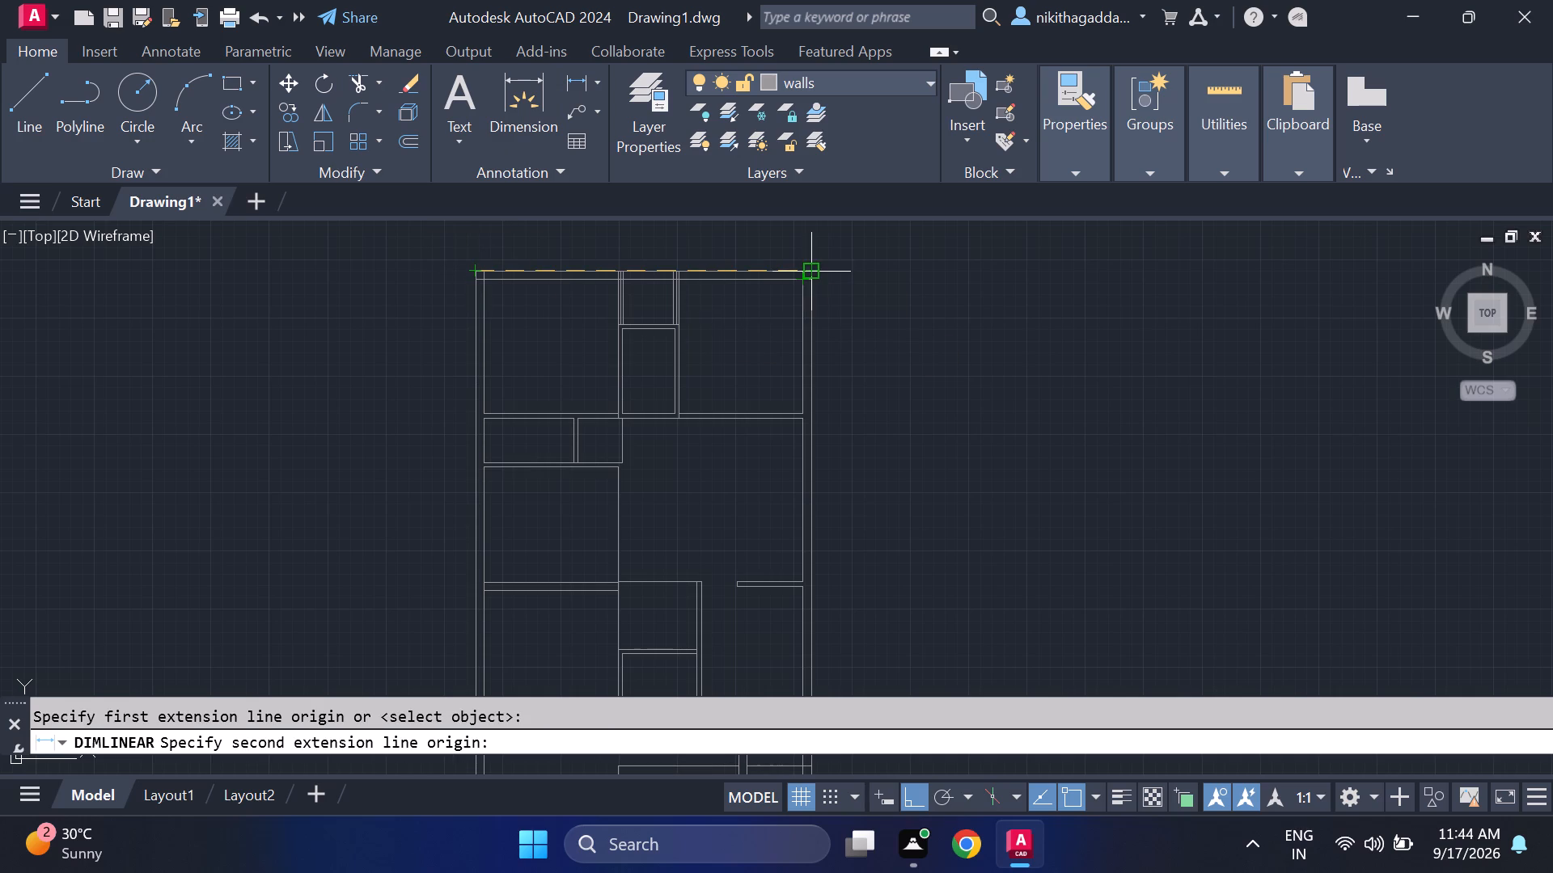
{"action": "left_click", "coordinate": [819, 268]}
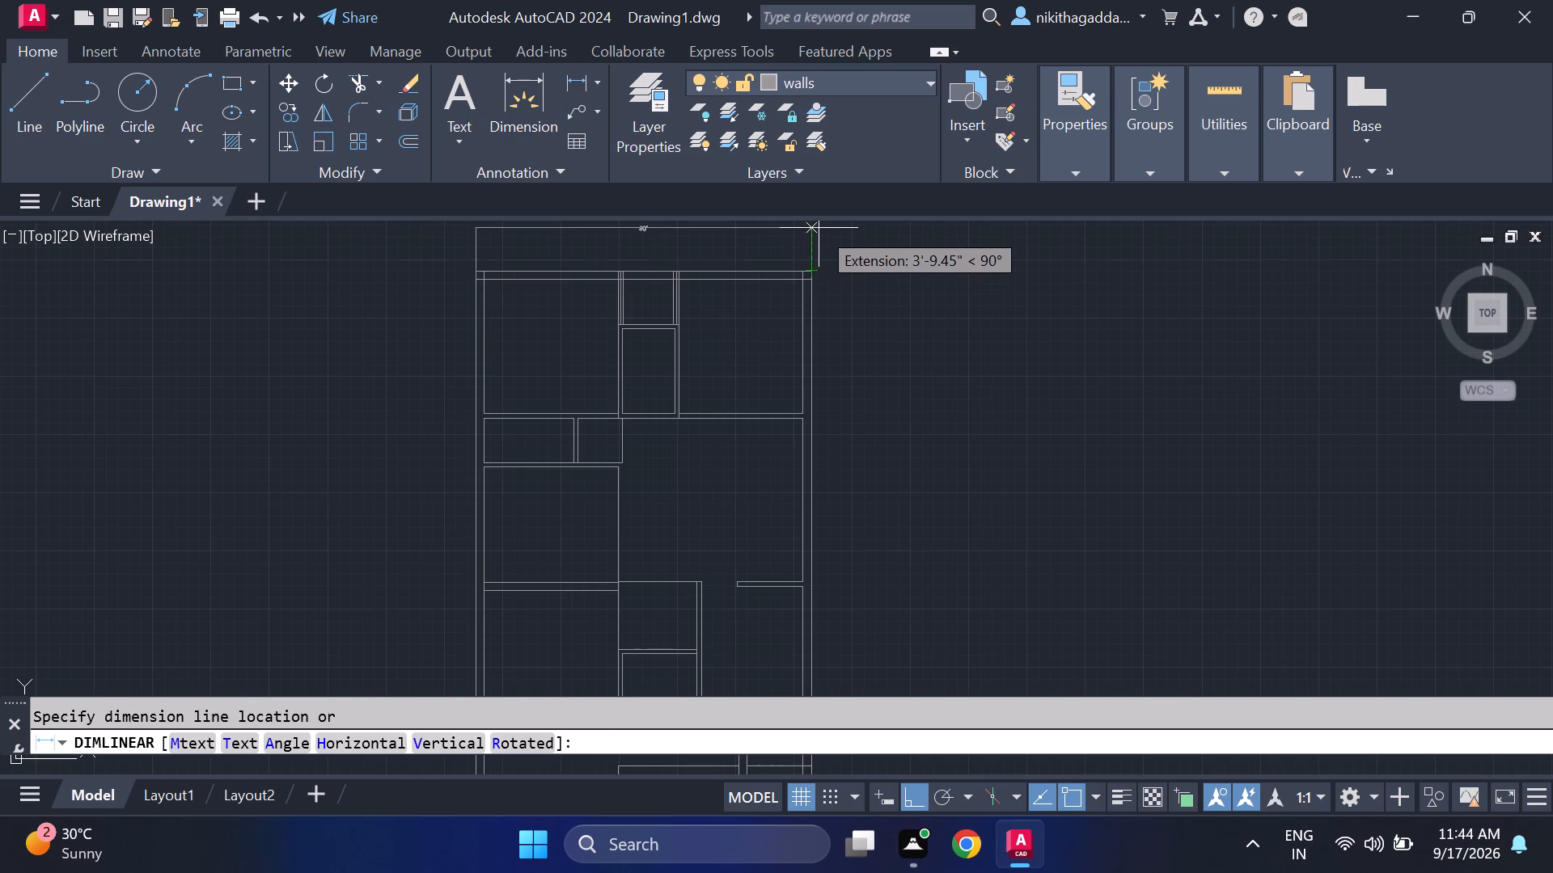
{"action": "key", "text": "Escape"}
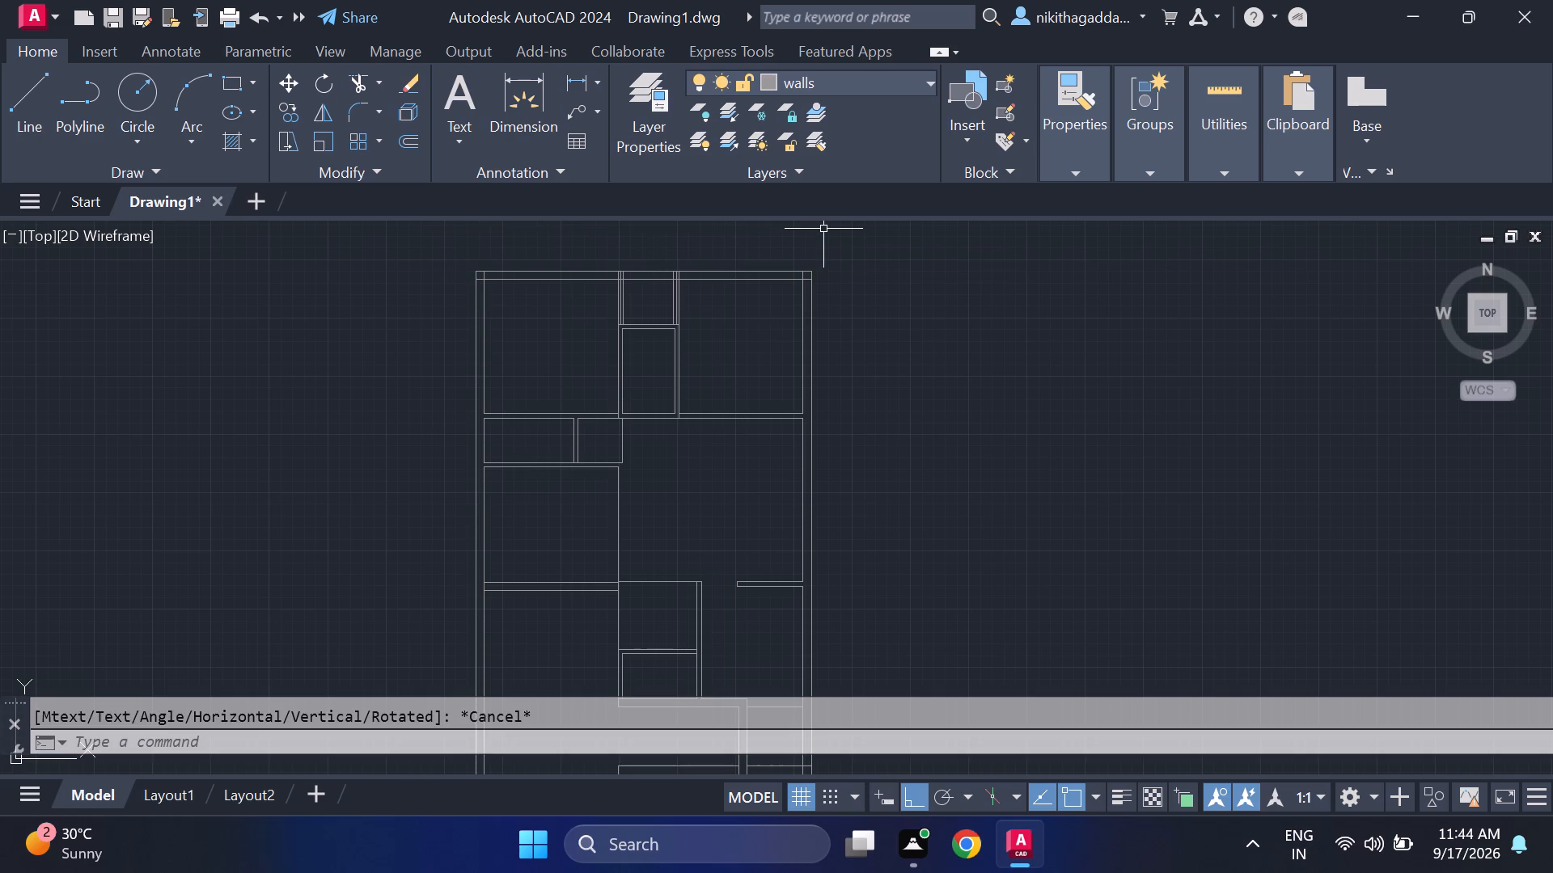
Make the text layer the current layer.
{"action": "left_click", "coordinate": [915, 94]}
{"action": "left_click", "coordinate": [883, 173]}
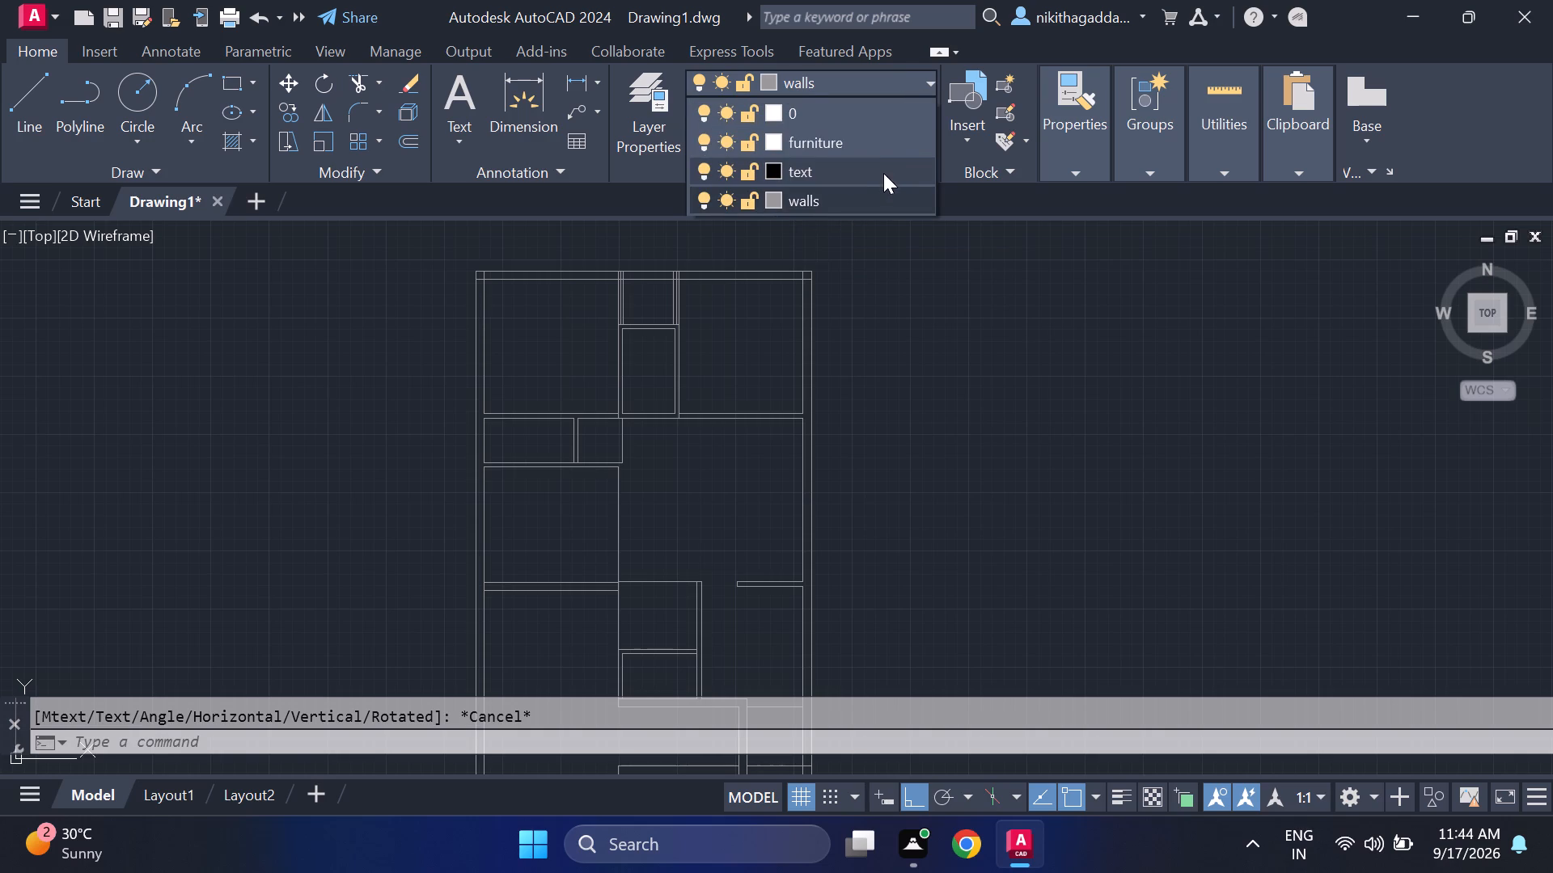
Add a linear dimension across the full width of the top outer wall, placed just above the plan.
{"action": "middle_click_drag", "start_coordinate": [494, 313], "coordinate": [510, 405]}
{"action": "scroll", "coordinate": [498, 360], "scroll_direction": "up", "scroll_amount": 2}
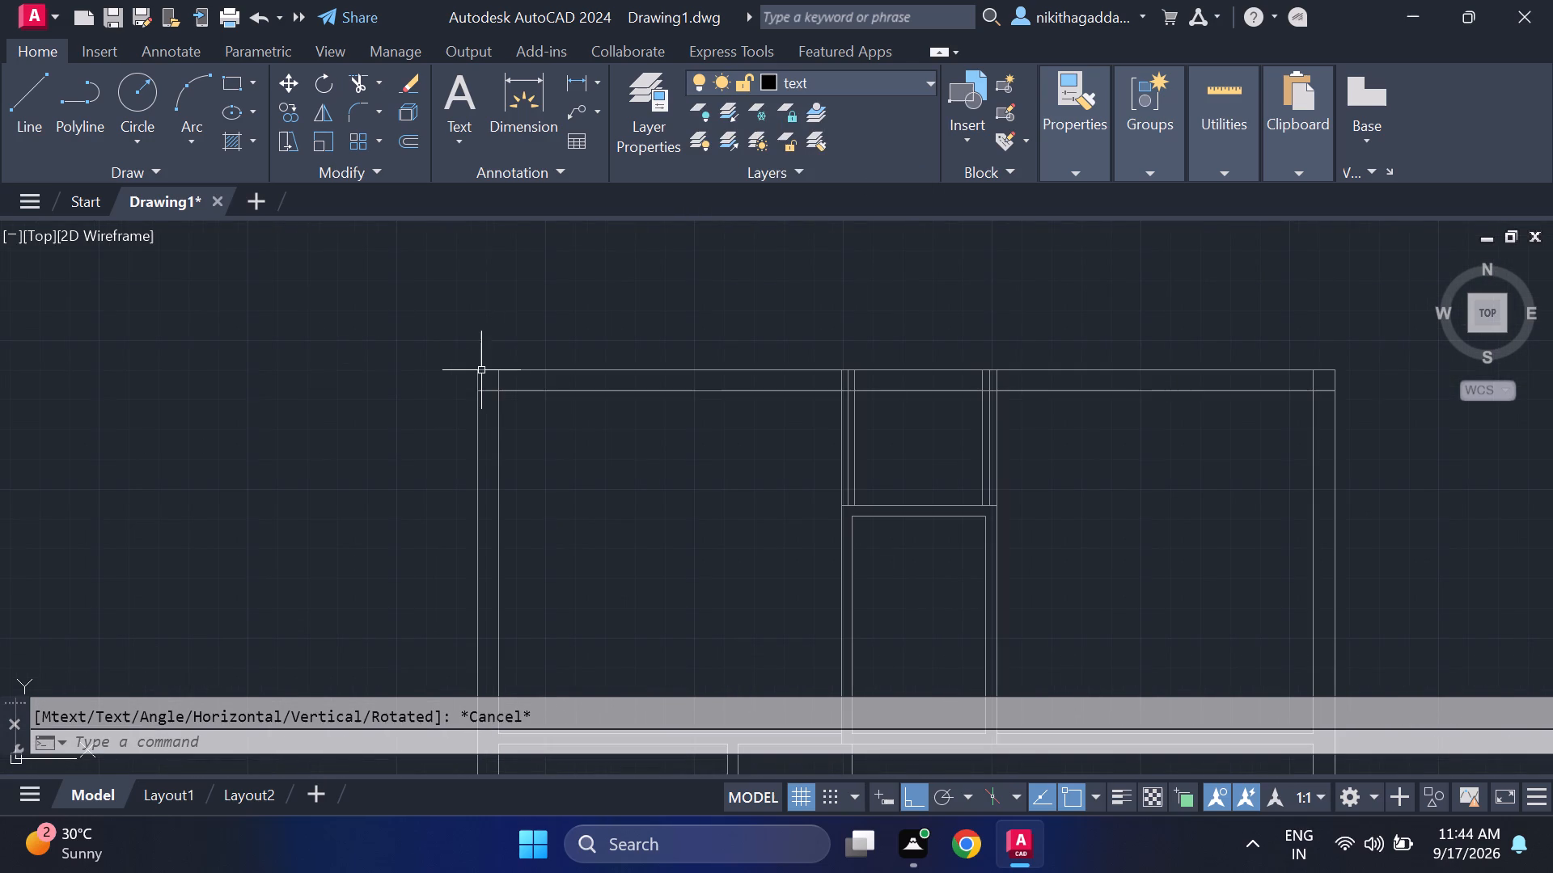
{"action": "left_click", "coordinate": [579, 79]}
{"action": "left_click", "coordinate": [480, 370]}
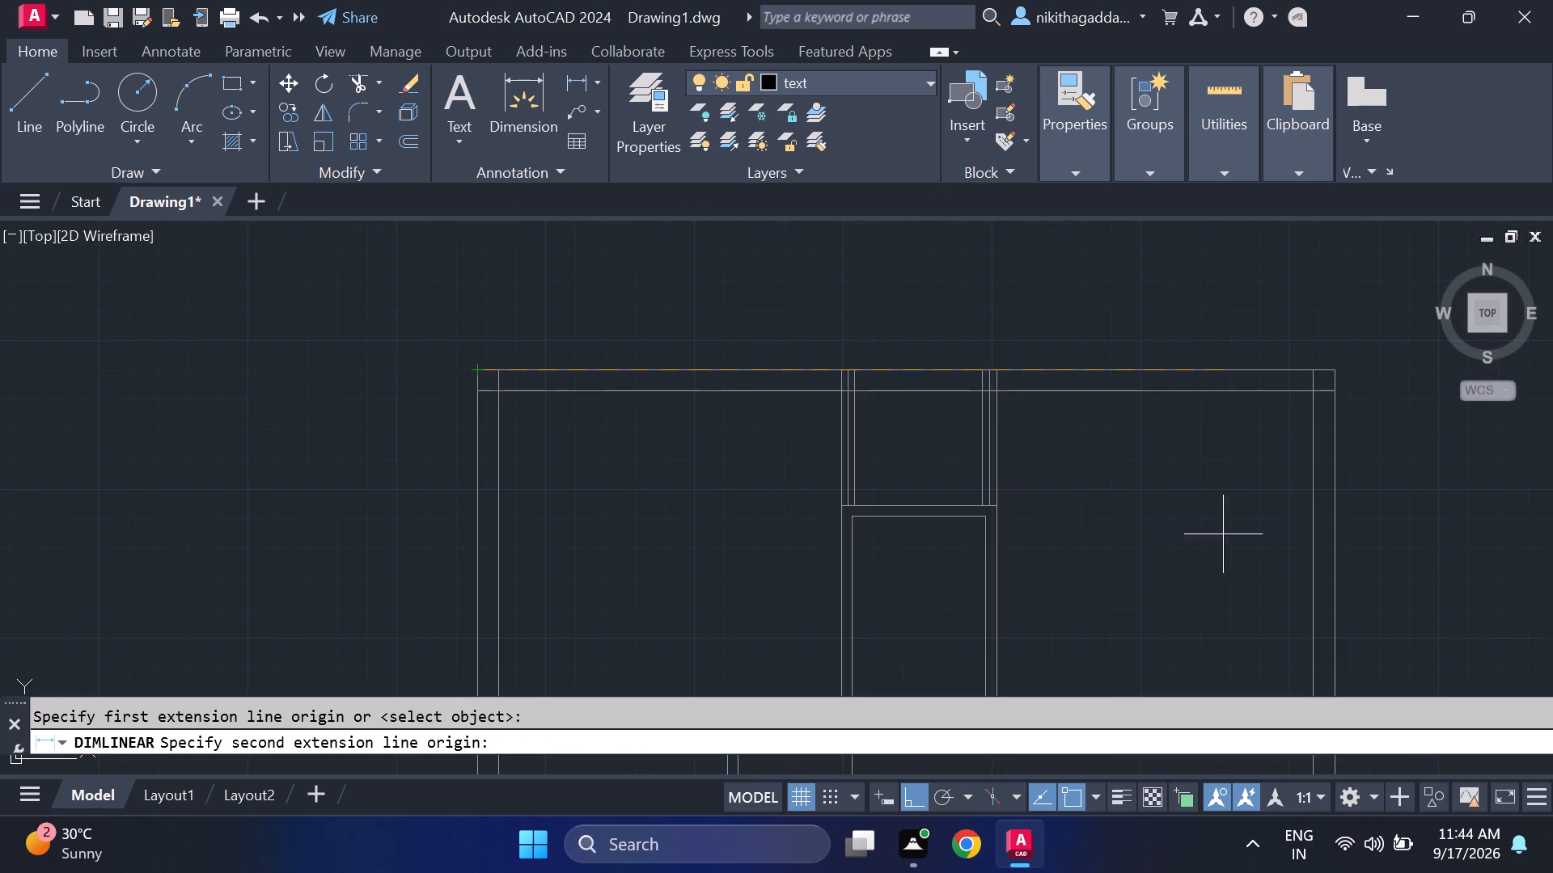
{"action": "left_click", "coordinate": [1339, 369]}
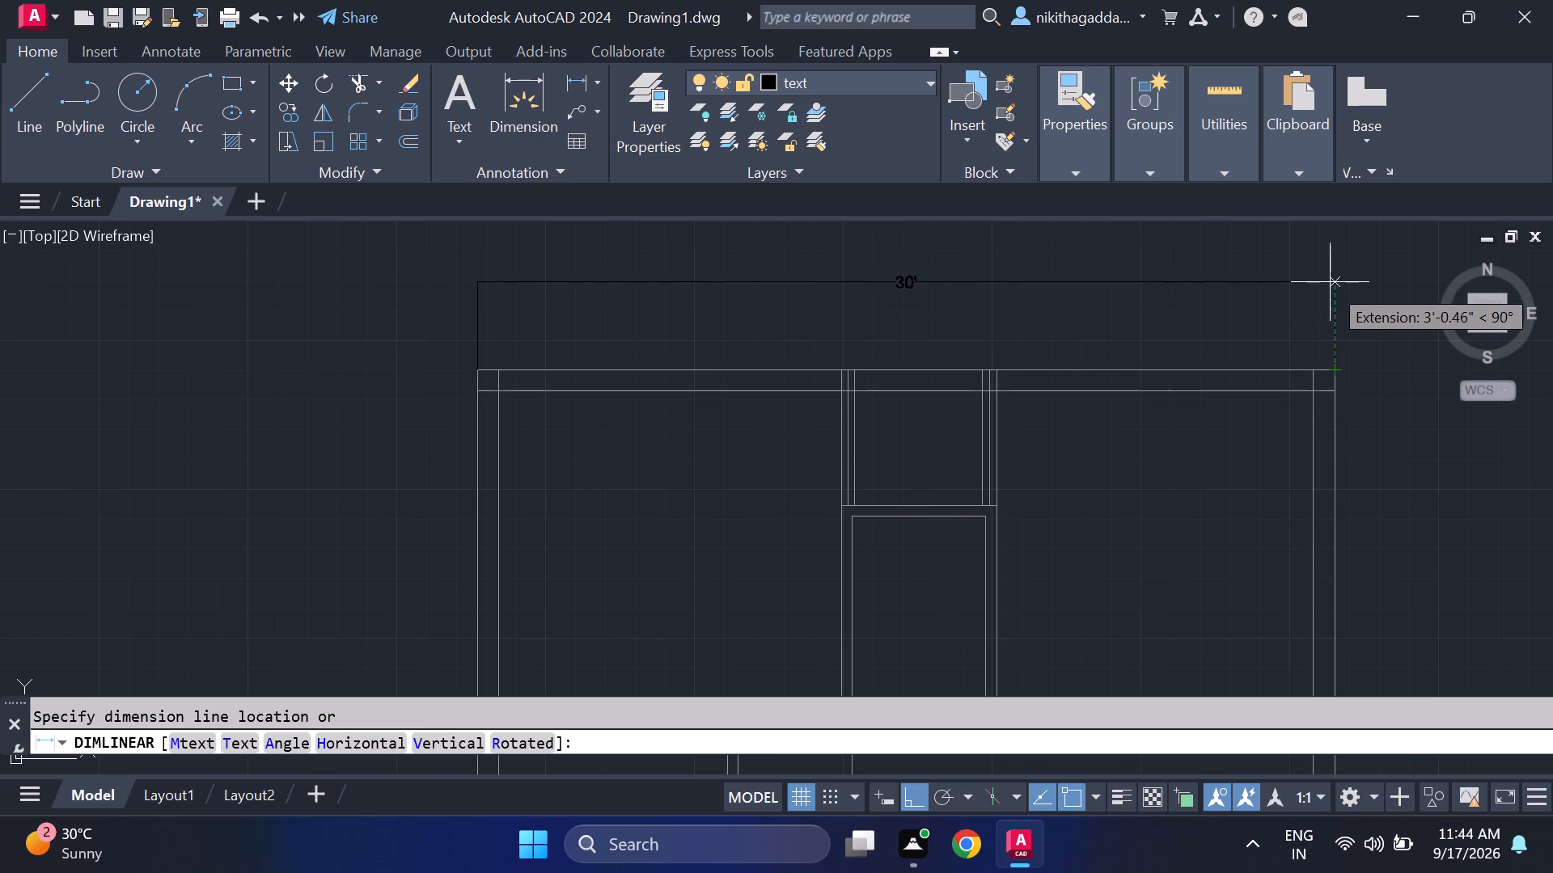
{"action": "left_click", "coordinate": [1330, 293]}
Set the Standard dimension style's text height to 8" and make that style current.
{"action": "scroll", "coordinate": [884, 264], "scroll_direction": "up", "scroll_amount": 1}
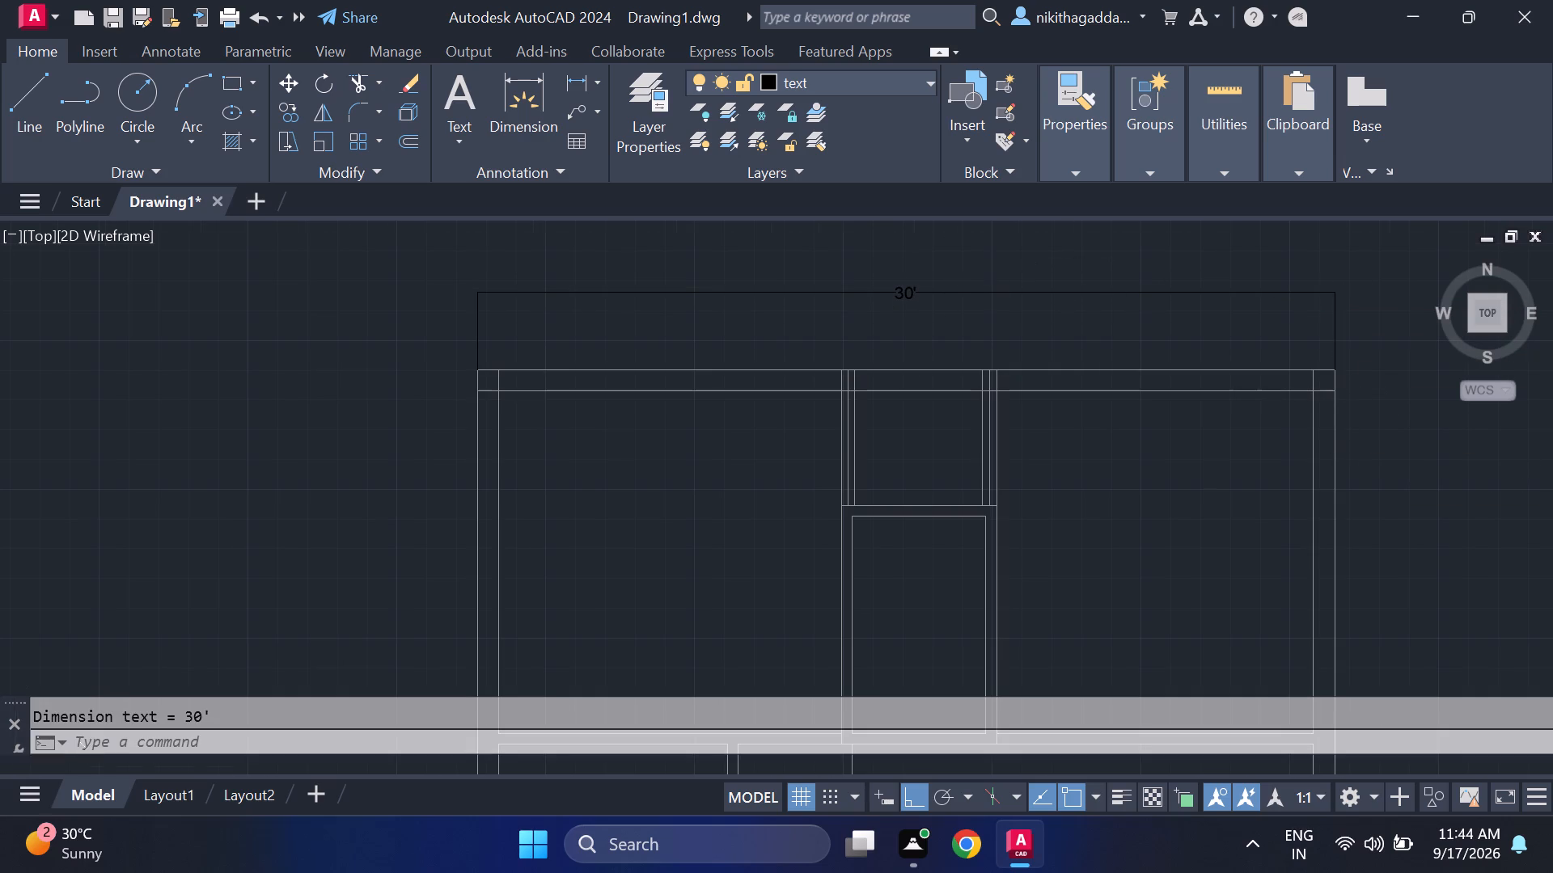
{"action": "scroll", "coordinate": [884, 264], "scroll_direction": "up", "scroll_amount": 3}
{"action": "scroll", "coordinate": [921, 372], "scroll_direction": "down", "scroll_amount": 5}
{"action": "scroll", "coordinate": [987, 392], "scroll_direction": "up", "scroll_amount": 4}
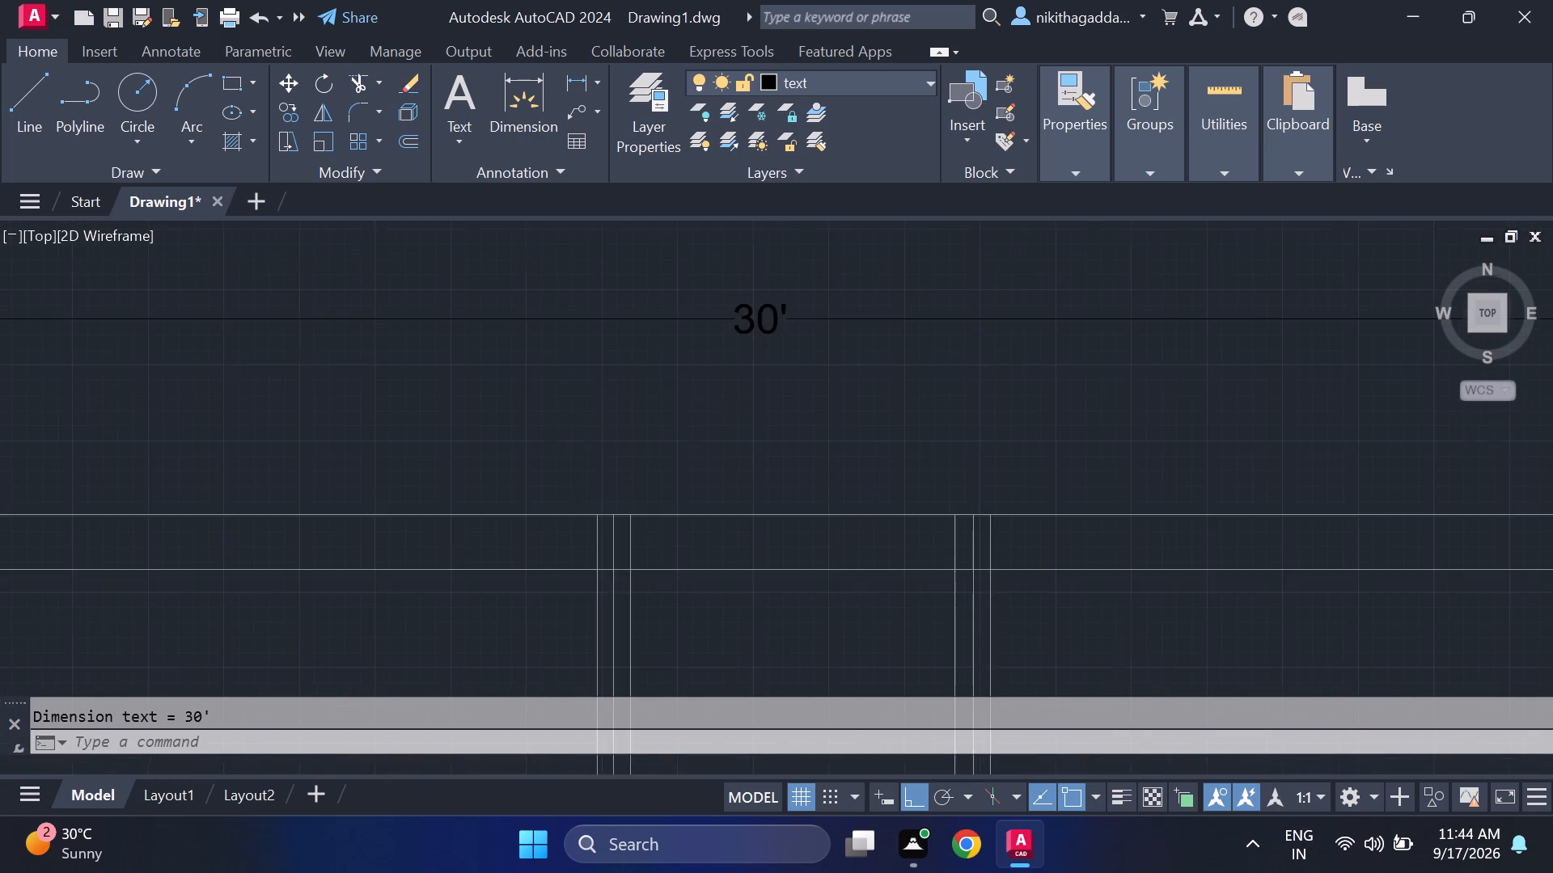
{"action": "scroll", "coordinate": [984, 393], "scroll_direction": "down", "scroll_amount": 4}
{"action": "middle_click_drag", "start_coordinate": [1017, 357], "coordinate": [901, 234]}
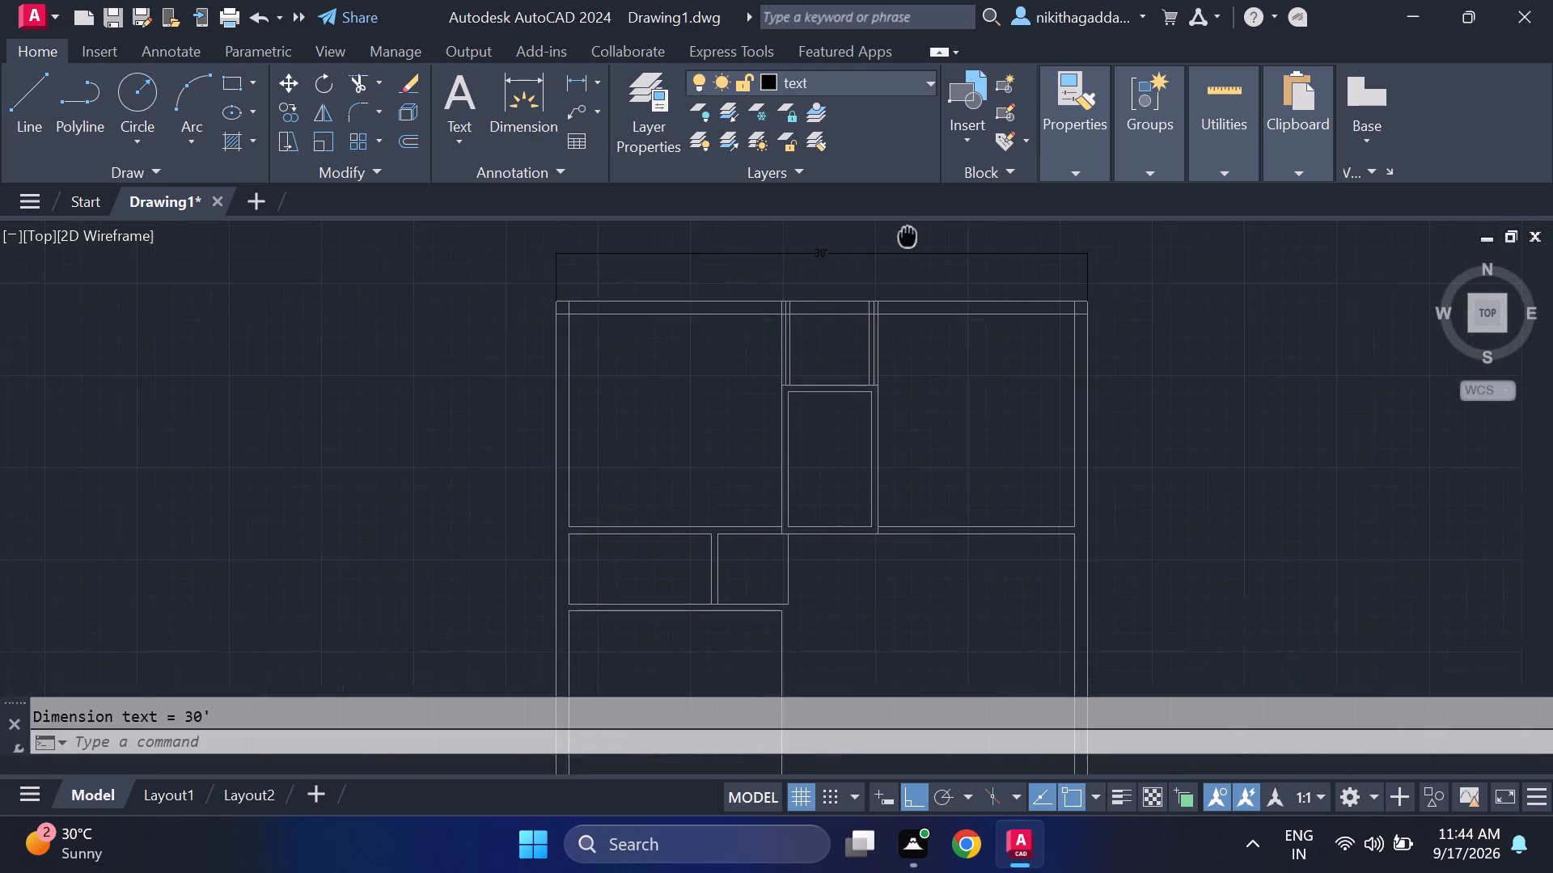
{"action": "middle_click_drag", "start_coordinate": [901, 234], "coordinate": [825, 225]}
{"action": "middle_click_drag", "start_coordinate": [809, 267], "coordinate": [717, 285]}
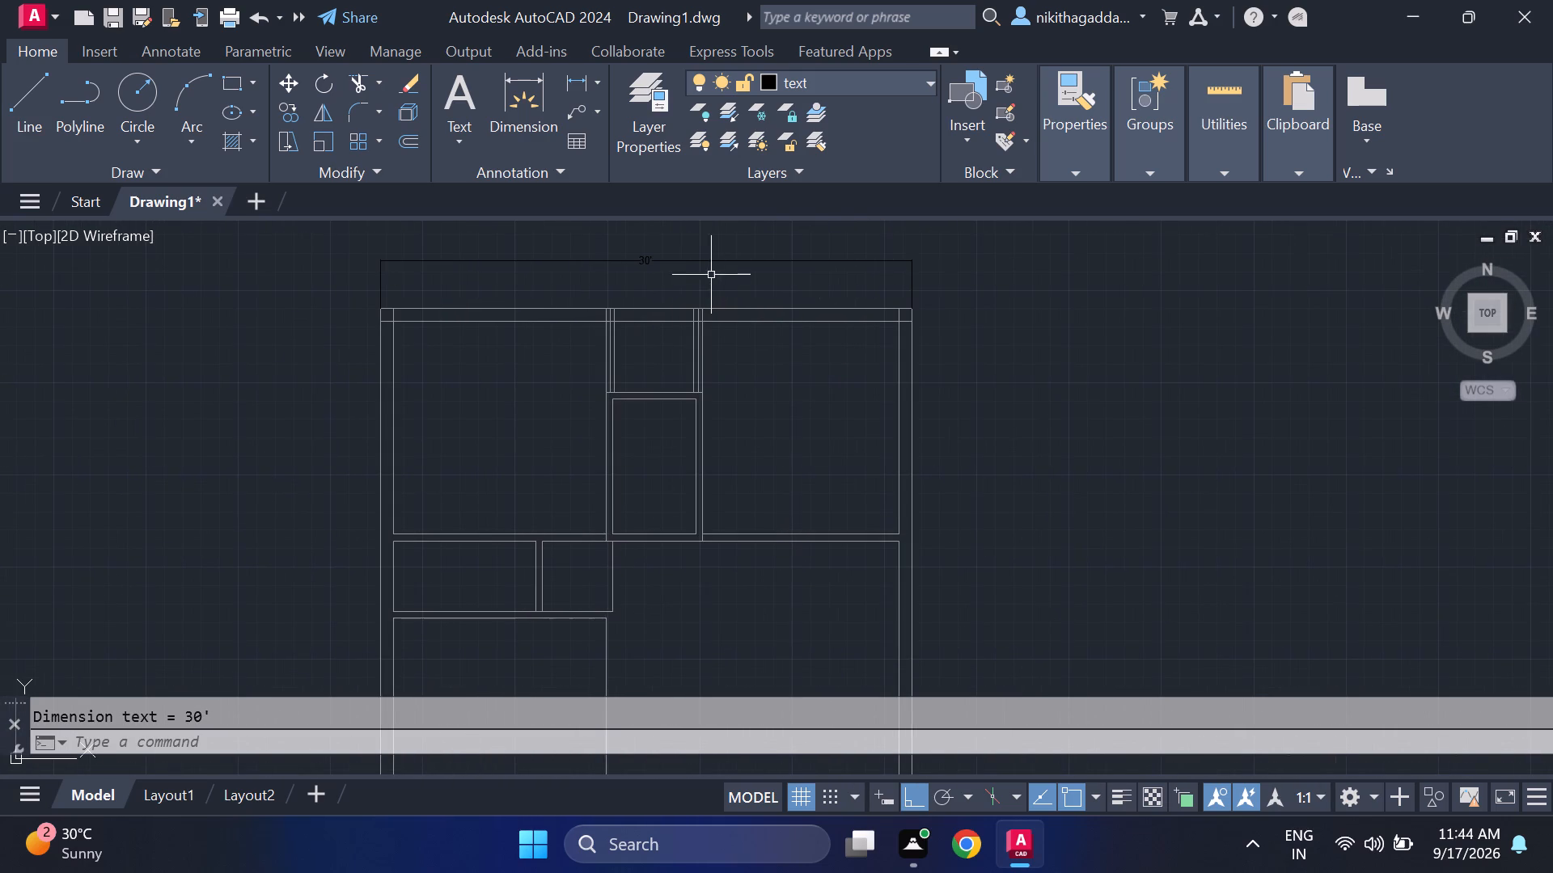
{"action": "scroll", "coordinate": [658, 253], "scroll_direction": "up", "scroll_amount": 3}
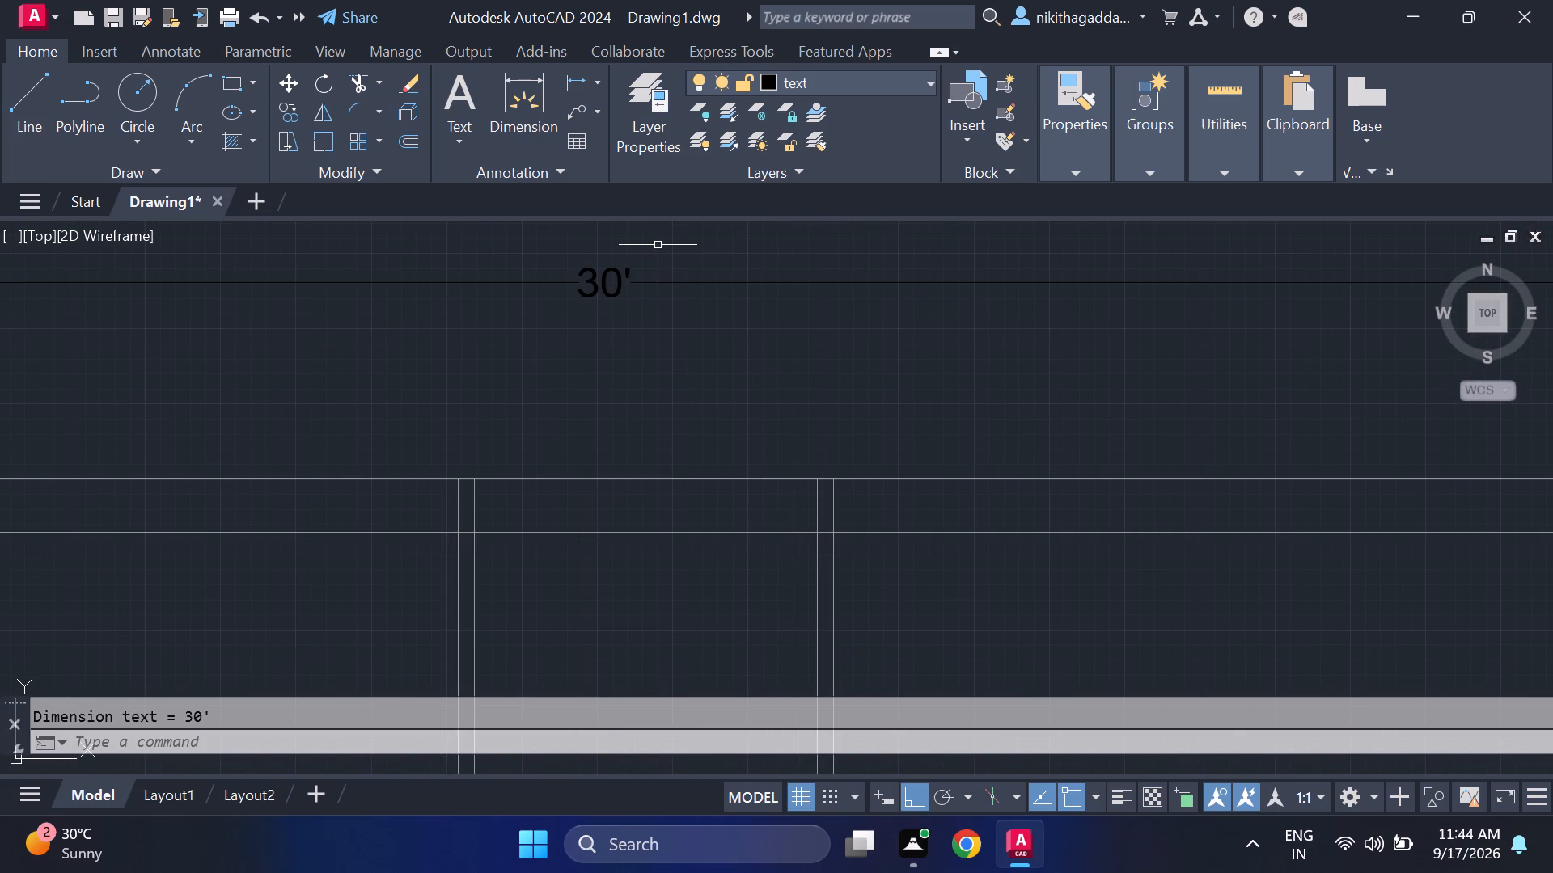
{"action": "key", "text": "d"}
{"action": "key", "text": "Return"}
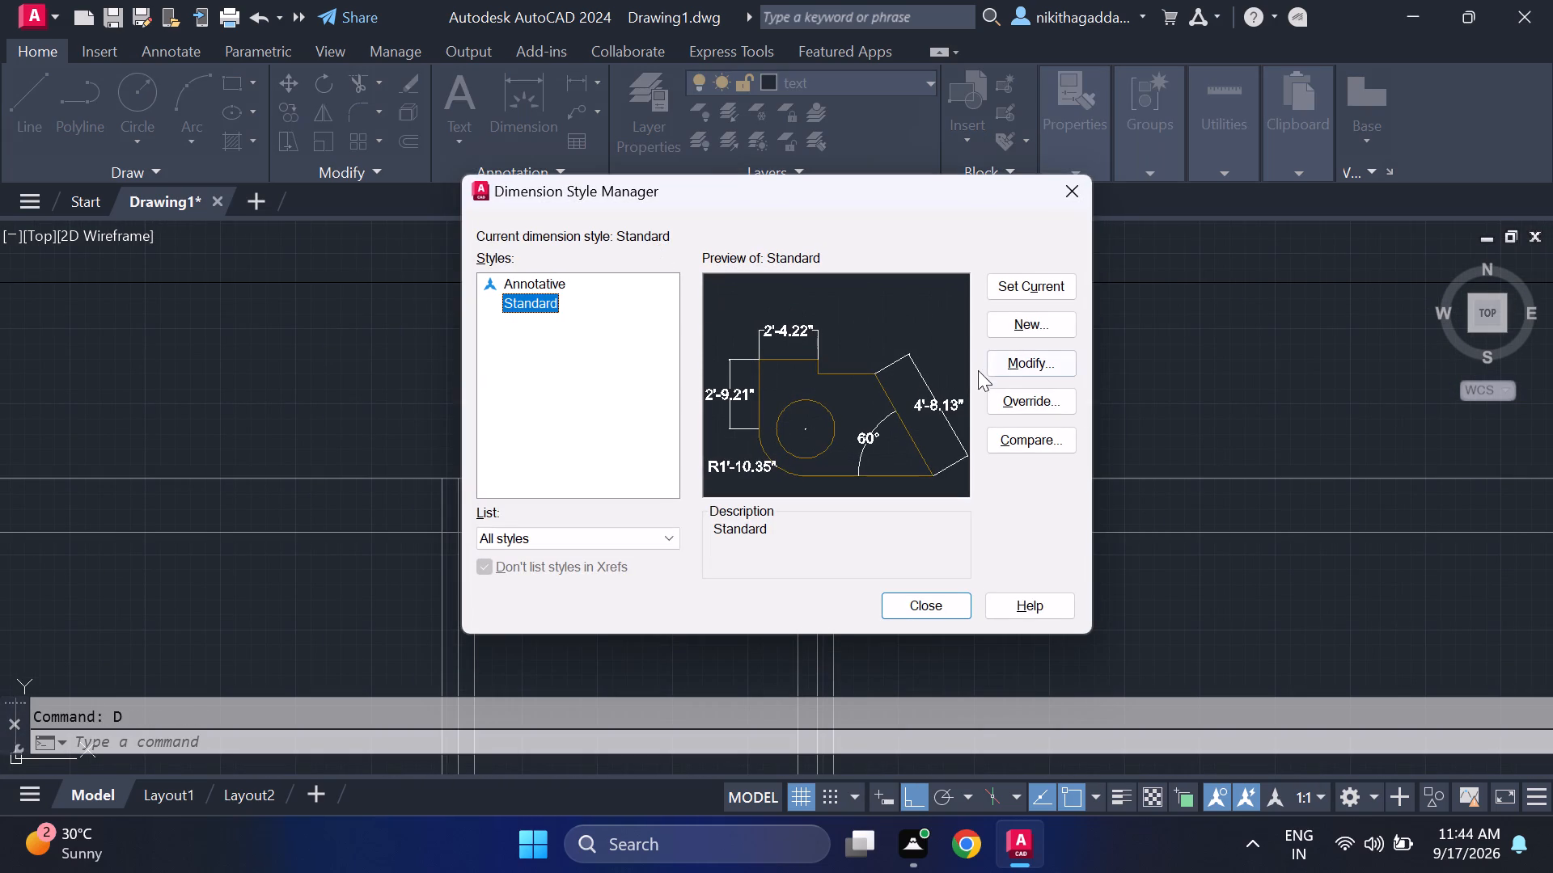
{"action": "left_click", "coordinate": [1009, 369]}
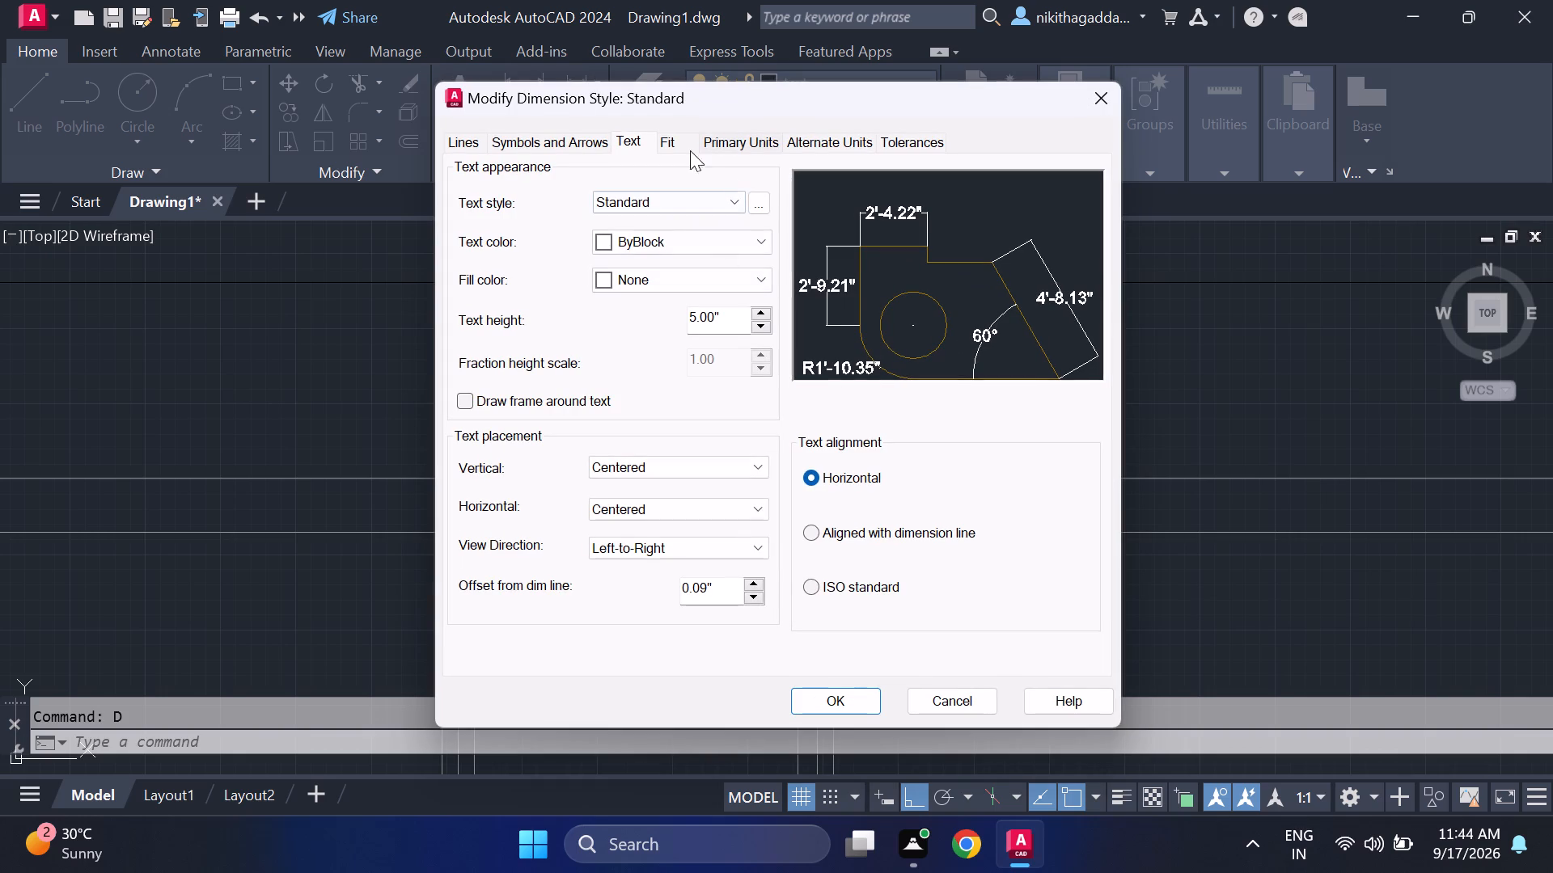
{"action": "left_click", "coordinate": [641, 145]}
{"action": "left_click", "coordinate": [630, 138]}
{"action": "left_click", "coordinate": [726, 311]}
{"action": "key", "text": "BackSpace"}
{"action": "key", "text": "BackSpace"}
{"action": "key", "text": "BackSpace"}
{"action": "key", "text": "BackSpace"}
{"action": "key", "text": "BackSpace"}
{"action": "key", "text": "BackSpace"}
{"action": "key", "text": "BackSpace"}
{"action": "key", "text": "BackSpace"}
{"action": "key", "text": "BackSpace"}
{"action": "key", "text": "BackSpace"}
{"action": "key", "text": "BackSpace"}
{"action": "key", "text": "BackSpace"}
{"action": "key", "text": "BackSpace"}
{"action": "key", "text": "8"}
{"action": "key", "text": "Return"}
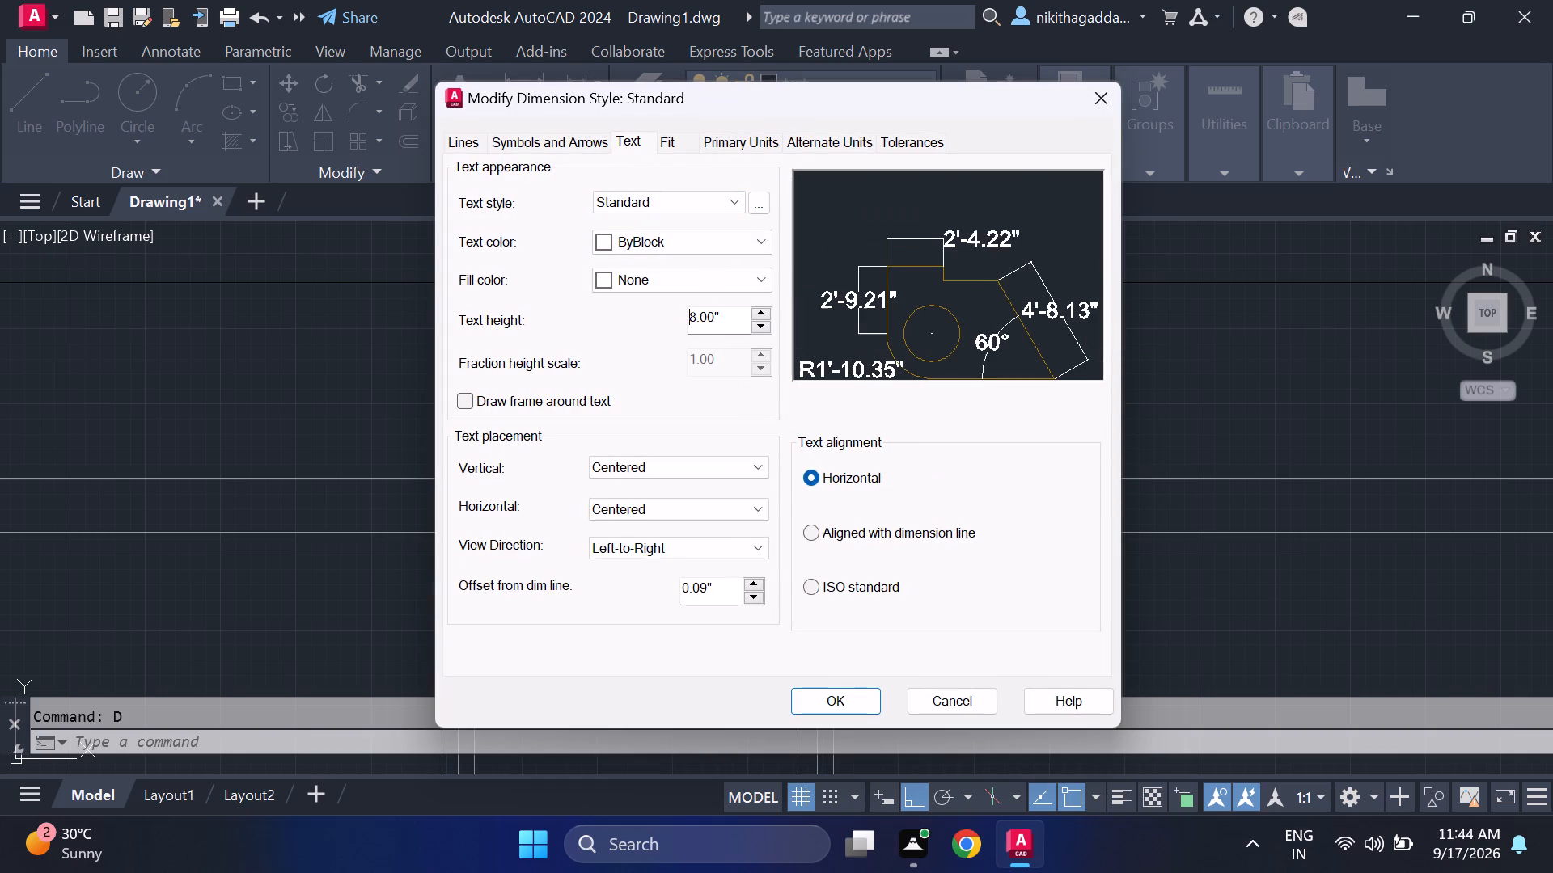
{"action": "left_click", "coordinate": [819, 702]}
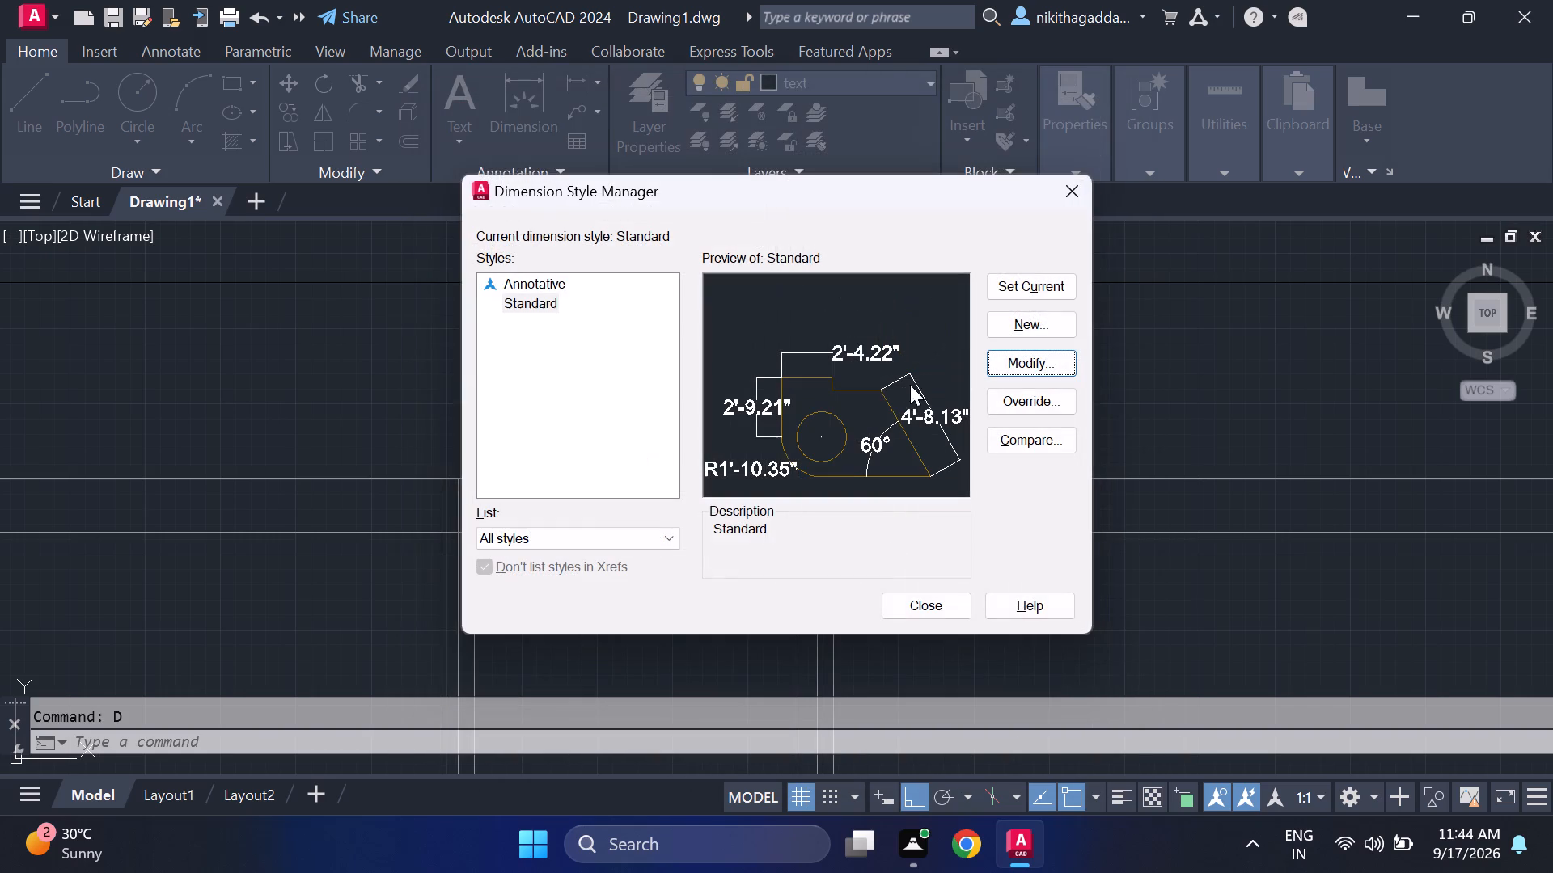
{"action": "left_click", "coordinate": [1050, 284]}
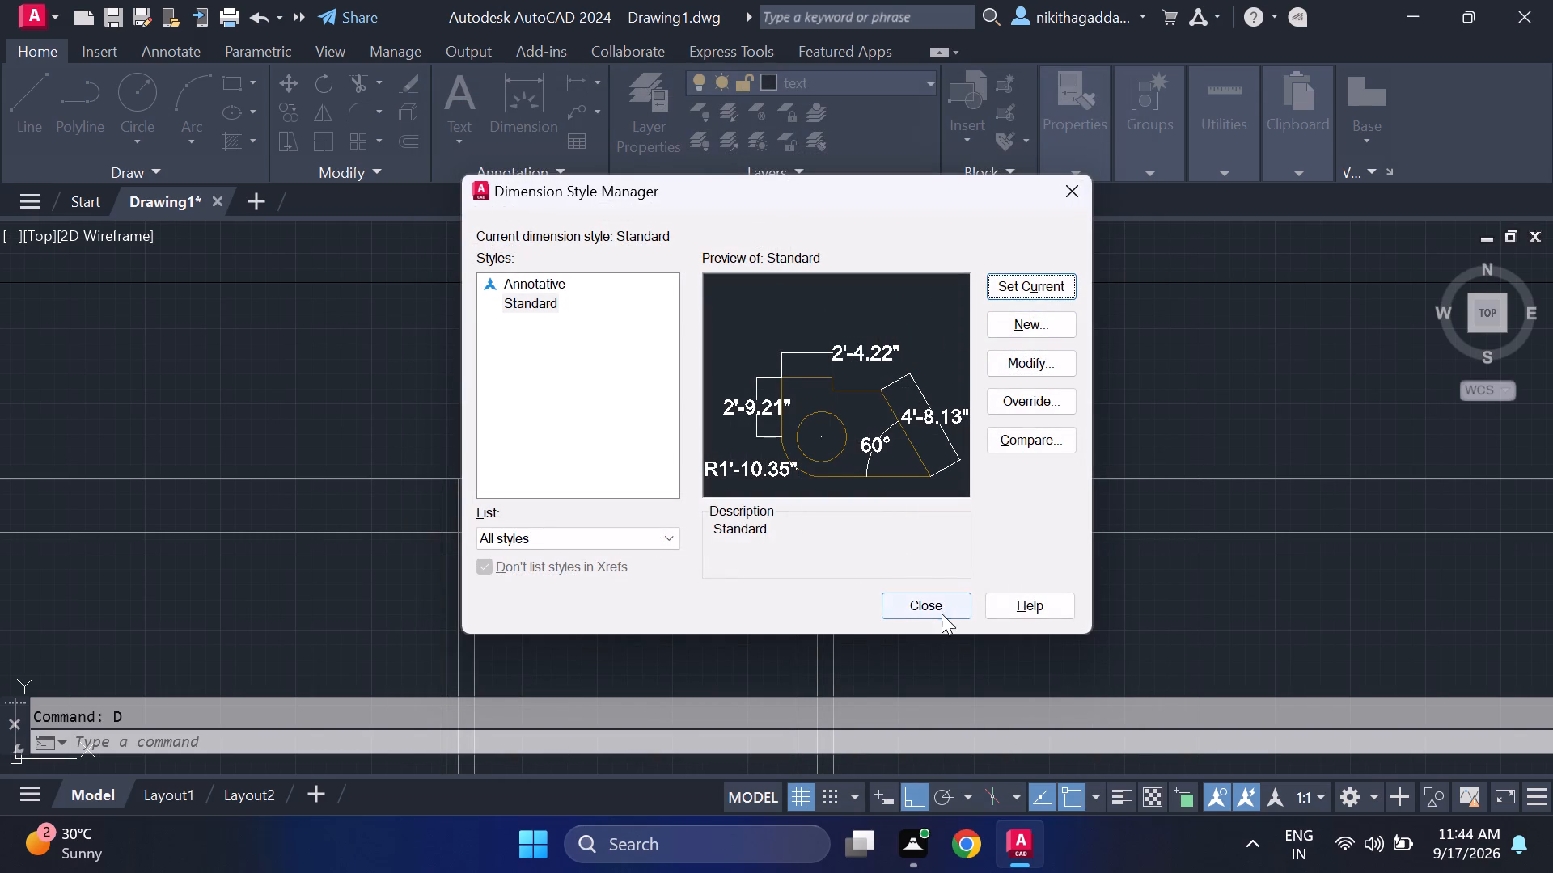
{"action": "left_click", "coordinate": [942, 609]}
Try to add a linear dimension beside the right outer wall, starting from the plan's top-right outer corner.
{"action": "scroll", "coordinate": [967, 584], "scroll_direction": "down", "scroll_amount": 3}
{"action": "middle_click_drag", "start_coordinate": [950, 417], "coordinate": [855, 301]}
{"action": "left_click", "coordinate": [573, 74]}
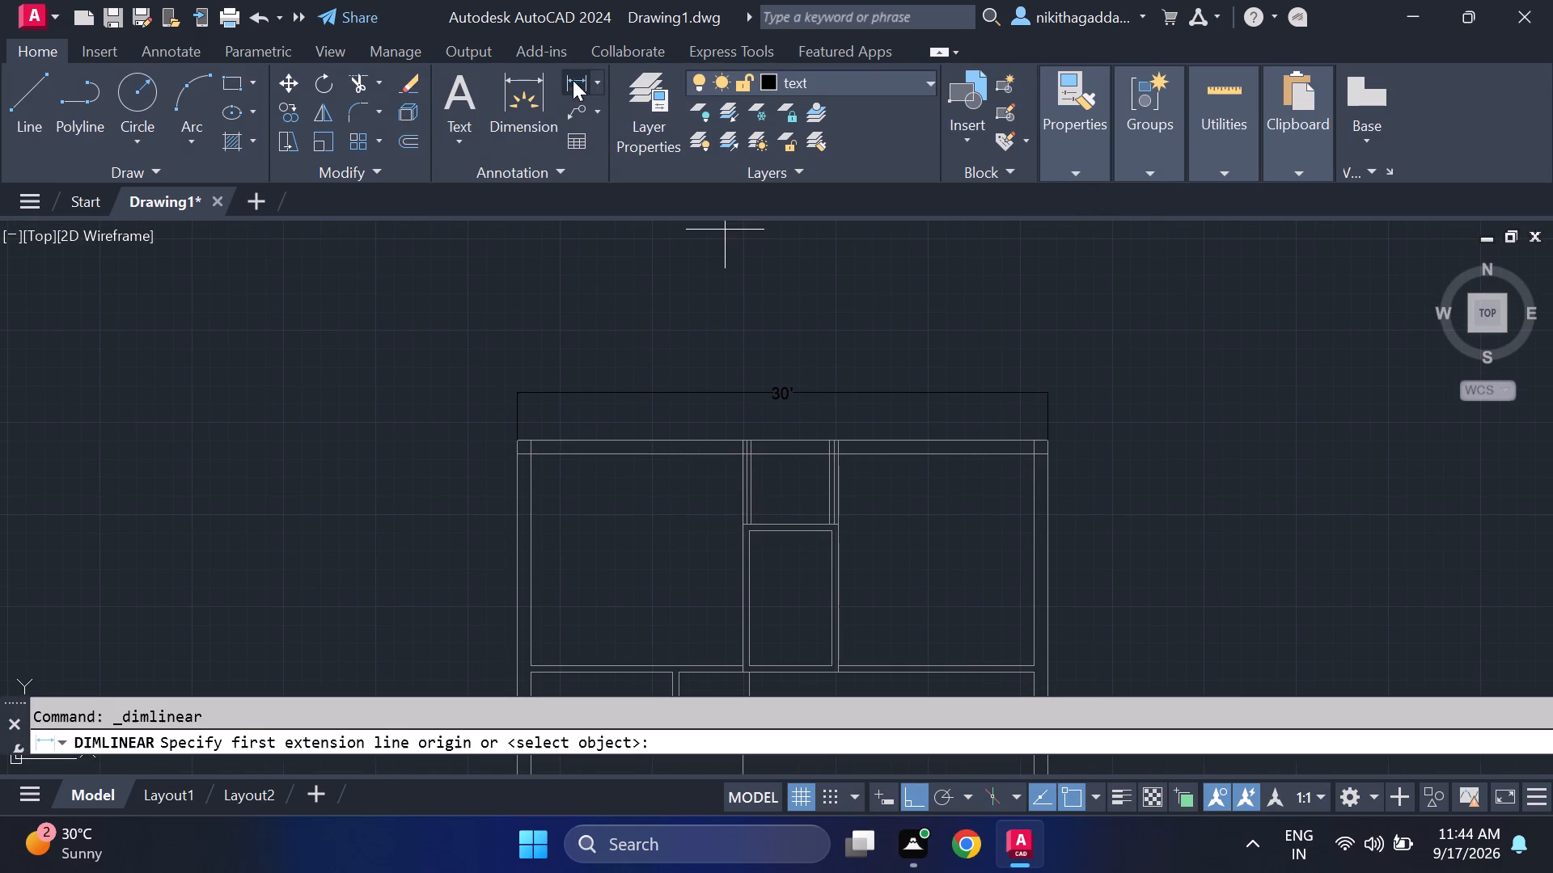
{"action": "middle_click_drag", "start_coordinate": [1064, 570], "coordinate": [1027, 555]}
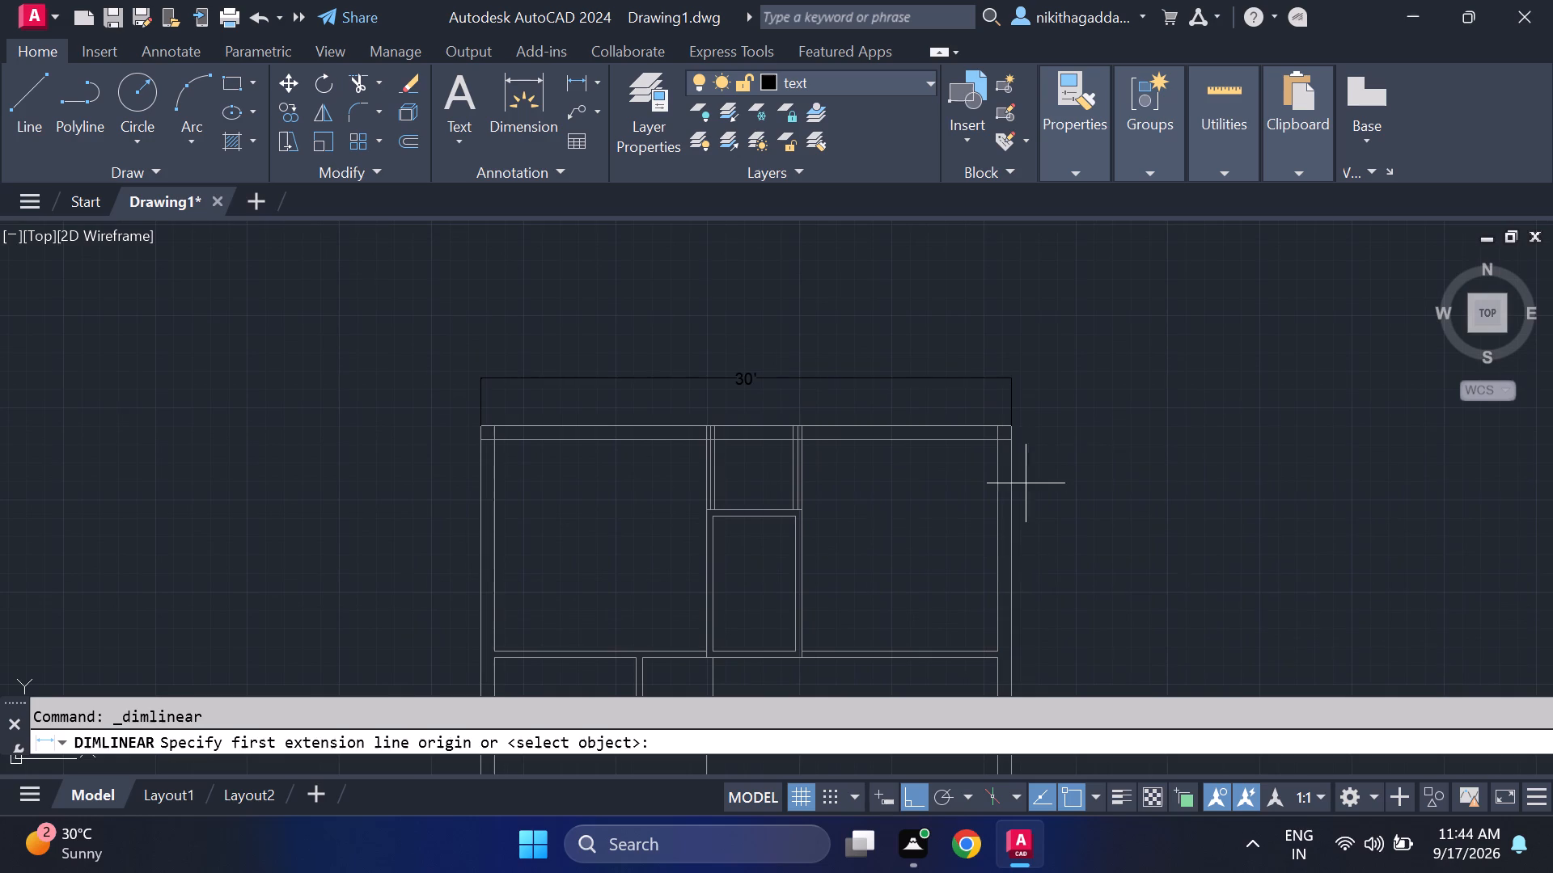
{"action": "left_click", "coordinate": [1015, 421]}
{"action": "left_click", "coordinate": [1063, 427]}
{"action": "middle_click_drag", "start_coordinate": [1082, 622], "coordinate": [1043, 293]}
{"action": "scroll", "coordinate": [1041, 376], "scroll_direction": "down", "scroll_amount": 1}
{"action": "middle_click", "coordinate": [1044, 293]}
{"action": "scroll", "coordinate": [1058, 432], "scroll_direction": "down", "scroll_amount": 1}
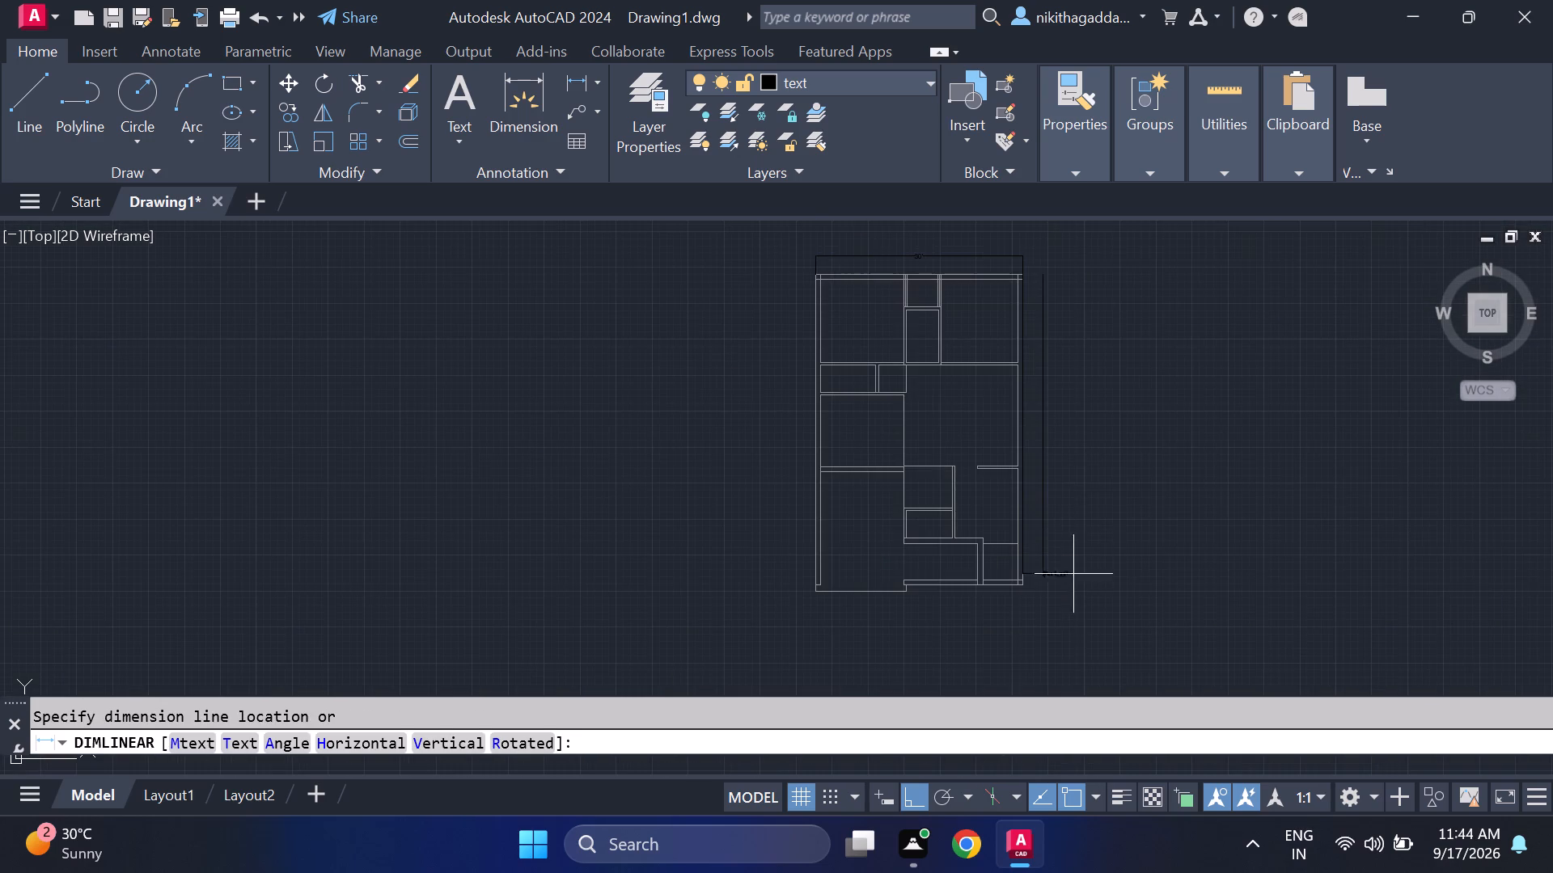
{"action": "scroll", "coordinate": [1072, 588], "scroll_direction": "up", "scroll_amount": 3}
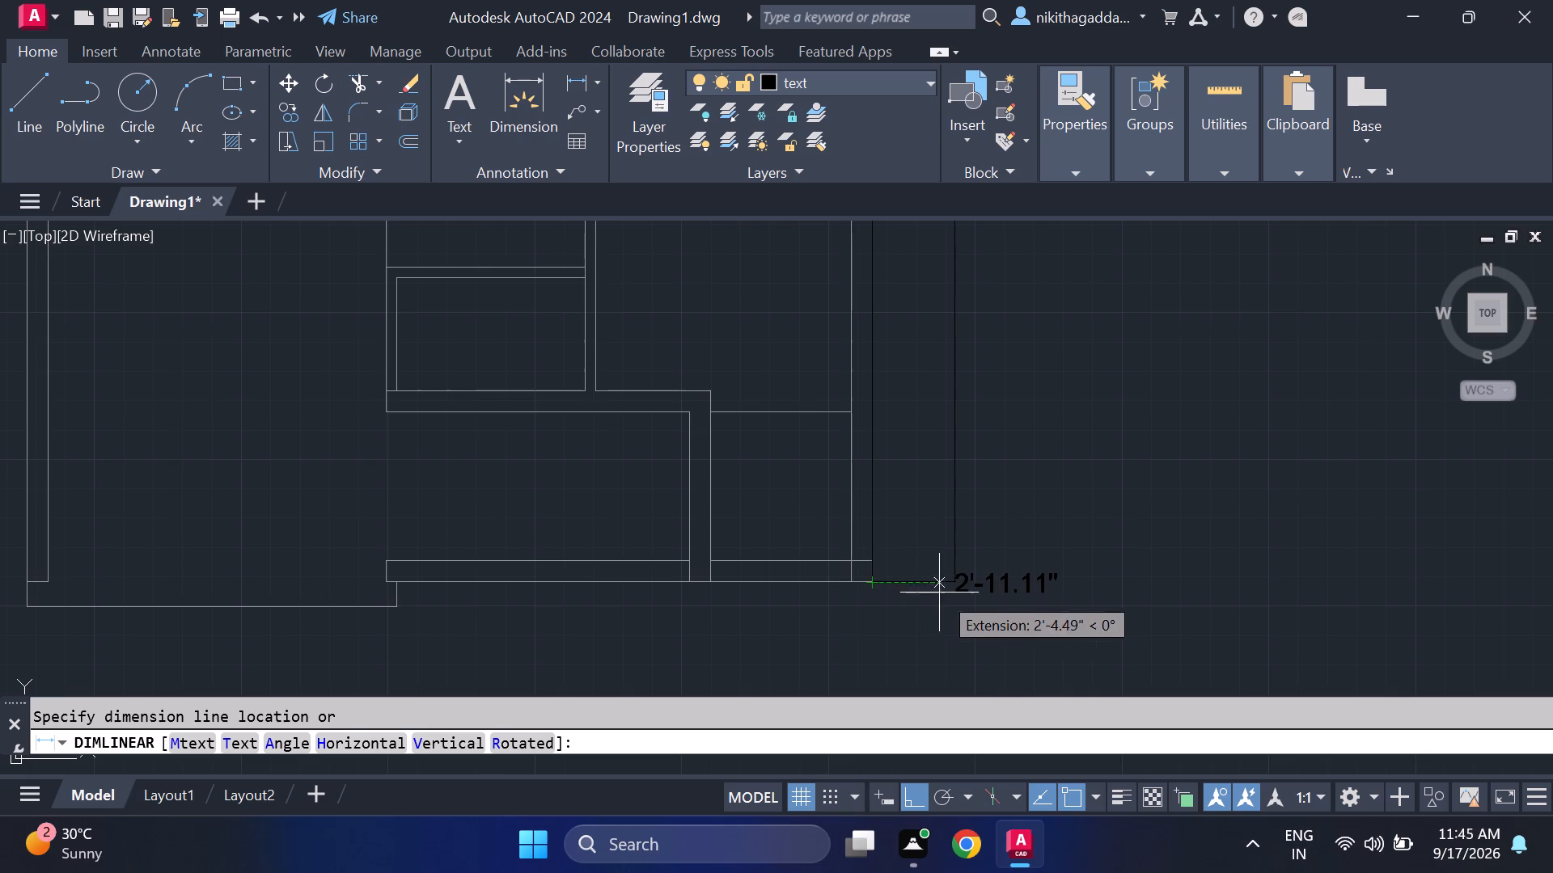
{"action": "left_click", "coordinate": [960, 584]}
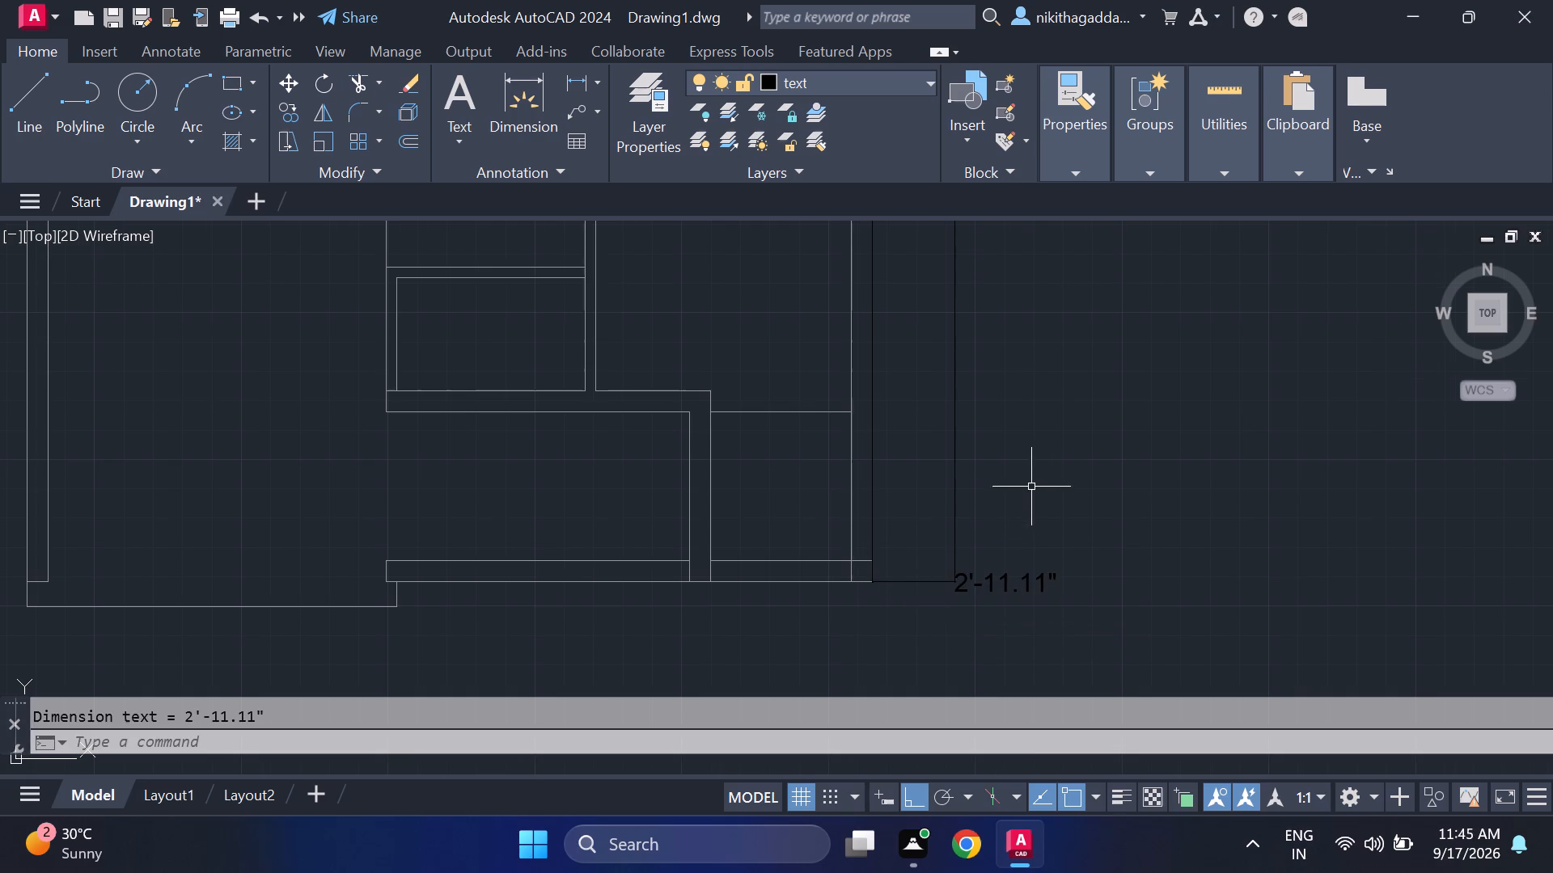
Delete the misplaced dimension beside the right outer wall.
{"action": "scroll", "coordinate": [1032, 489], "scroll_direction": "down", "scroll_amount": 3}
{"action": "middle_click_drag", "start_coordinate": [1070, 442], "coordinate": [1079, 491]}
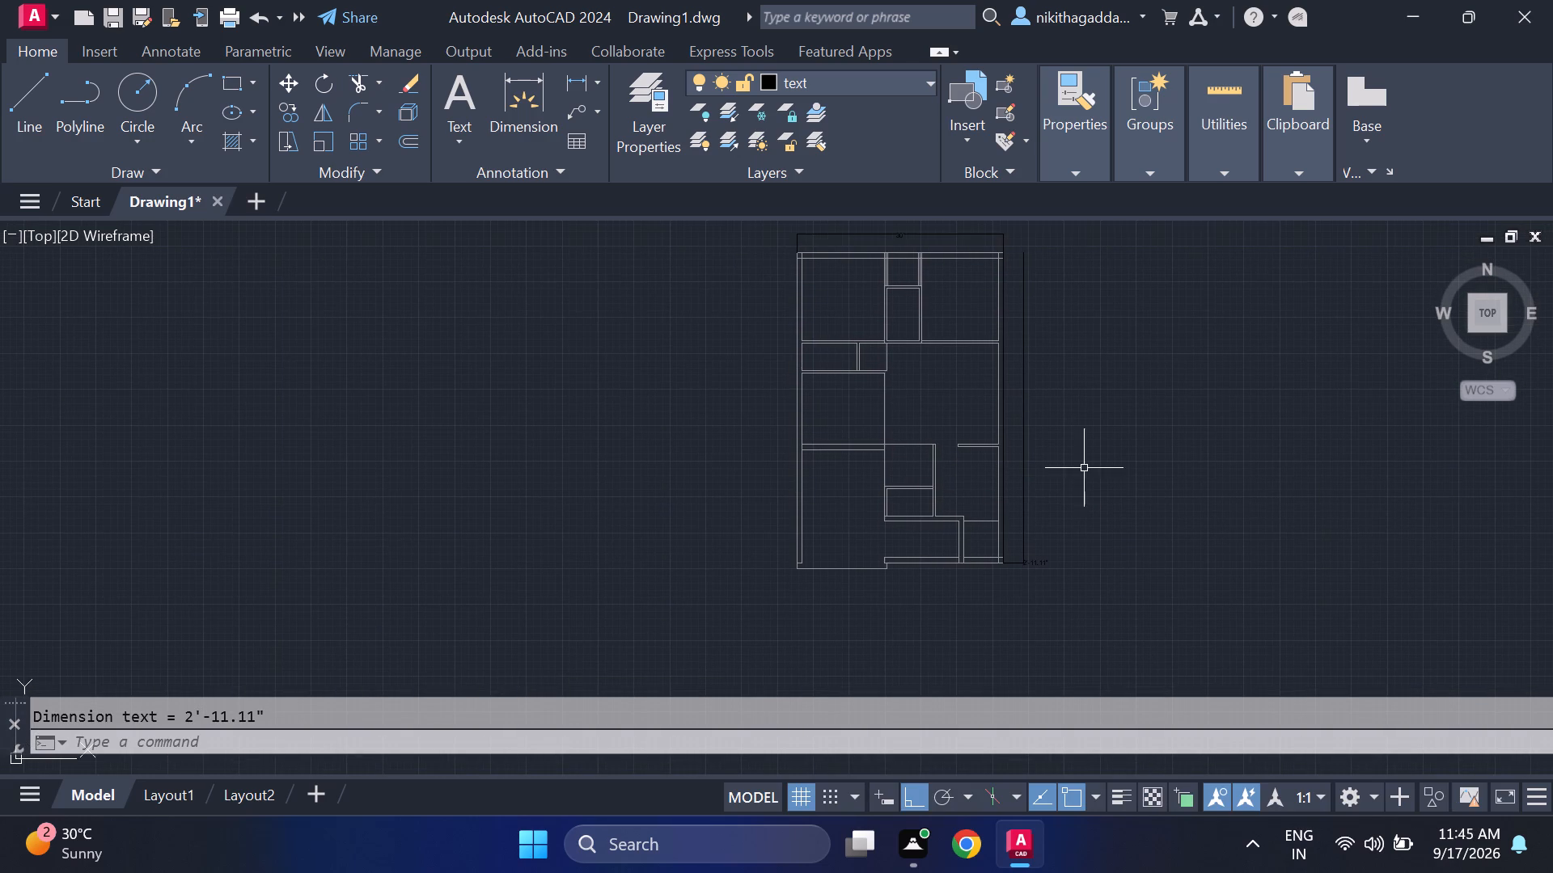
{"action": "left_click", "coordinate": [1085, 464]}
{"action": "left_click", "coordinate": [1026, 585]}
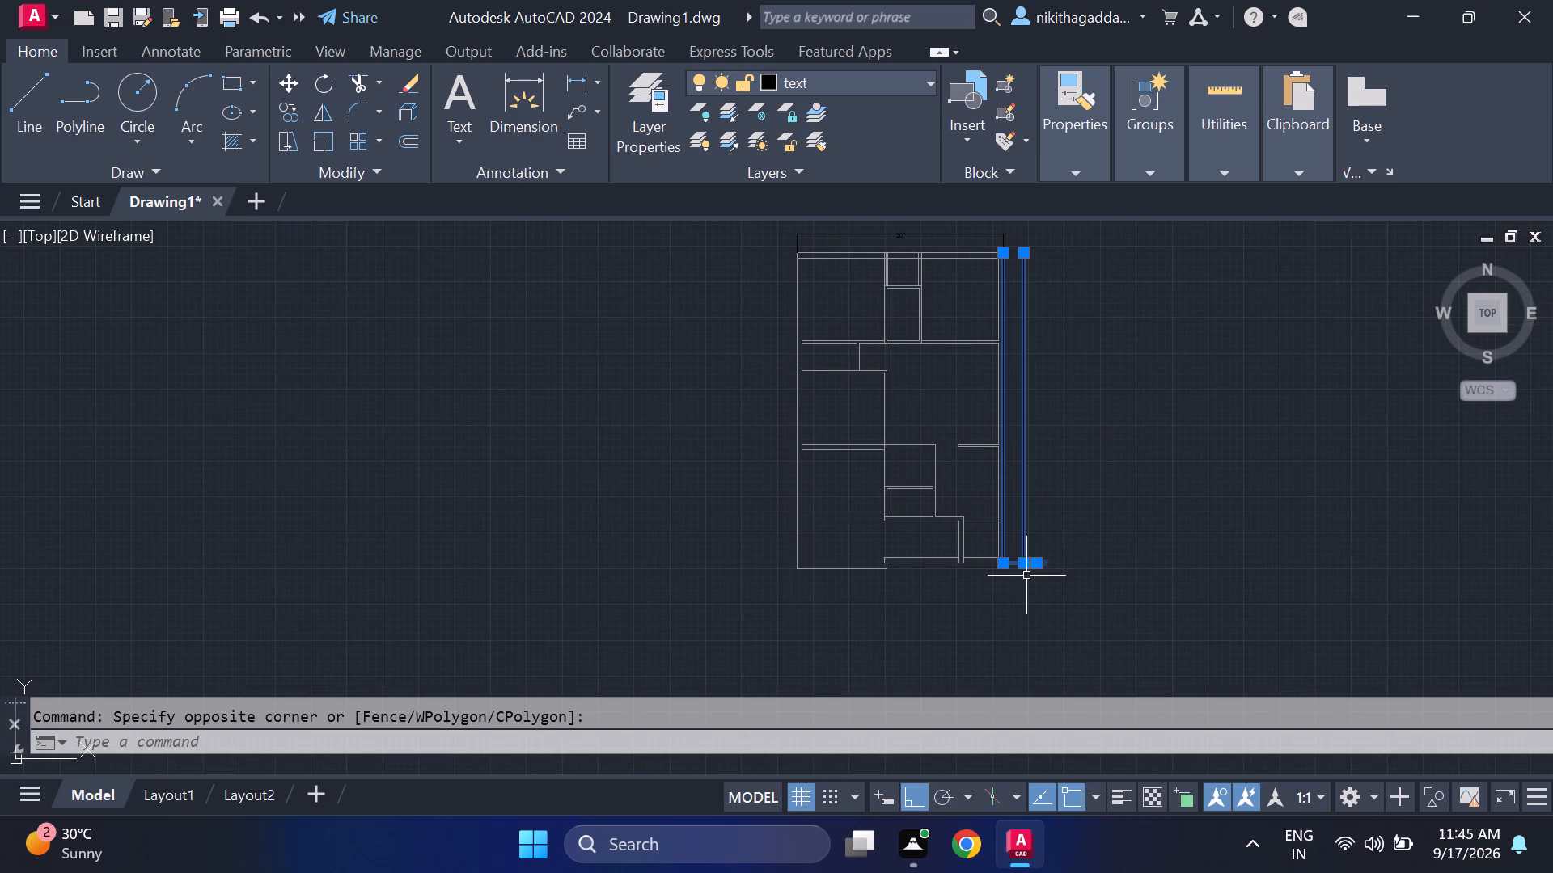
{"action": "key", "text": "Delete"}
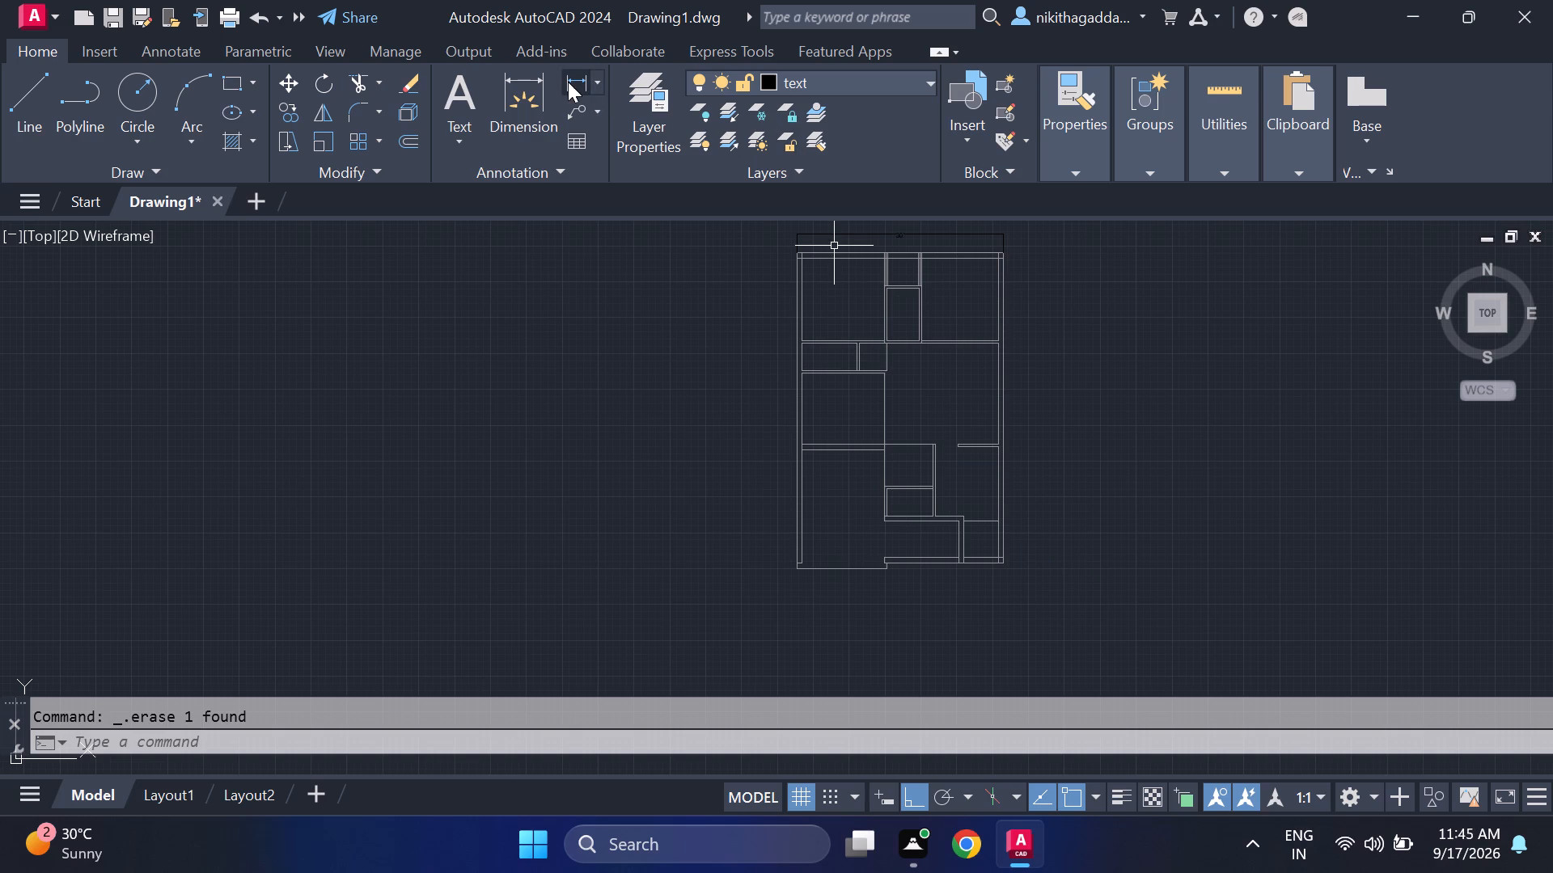
Add a vertical linear dimension between the top and bottom outer corners of the right outer wall, placed just outside it.
{"action": "left_click", "coordinate": [568, 82]}
{"action": "middle_click_drag", "start_coordinate": [1224, 484], "coordinate": [1172, 549]}
{"action": "scroll", "coordinate": [1001, 336], "scroll_direction": "up", "scroll_amount": 1}
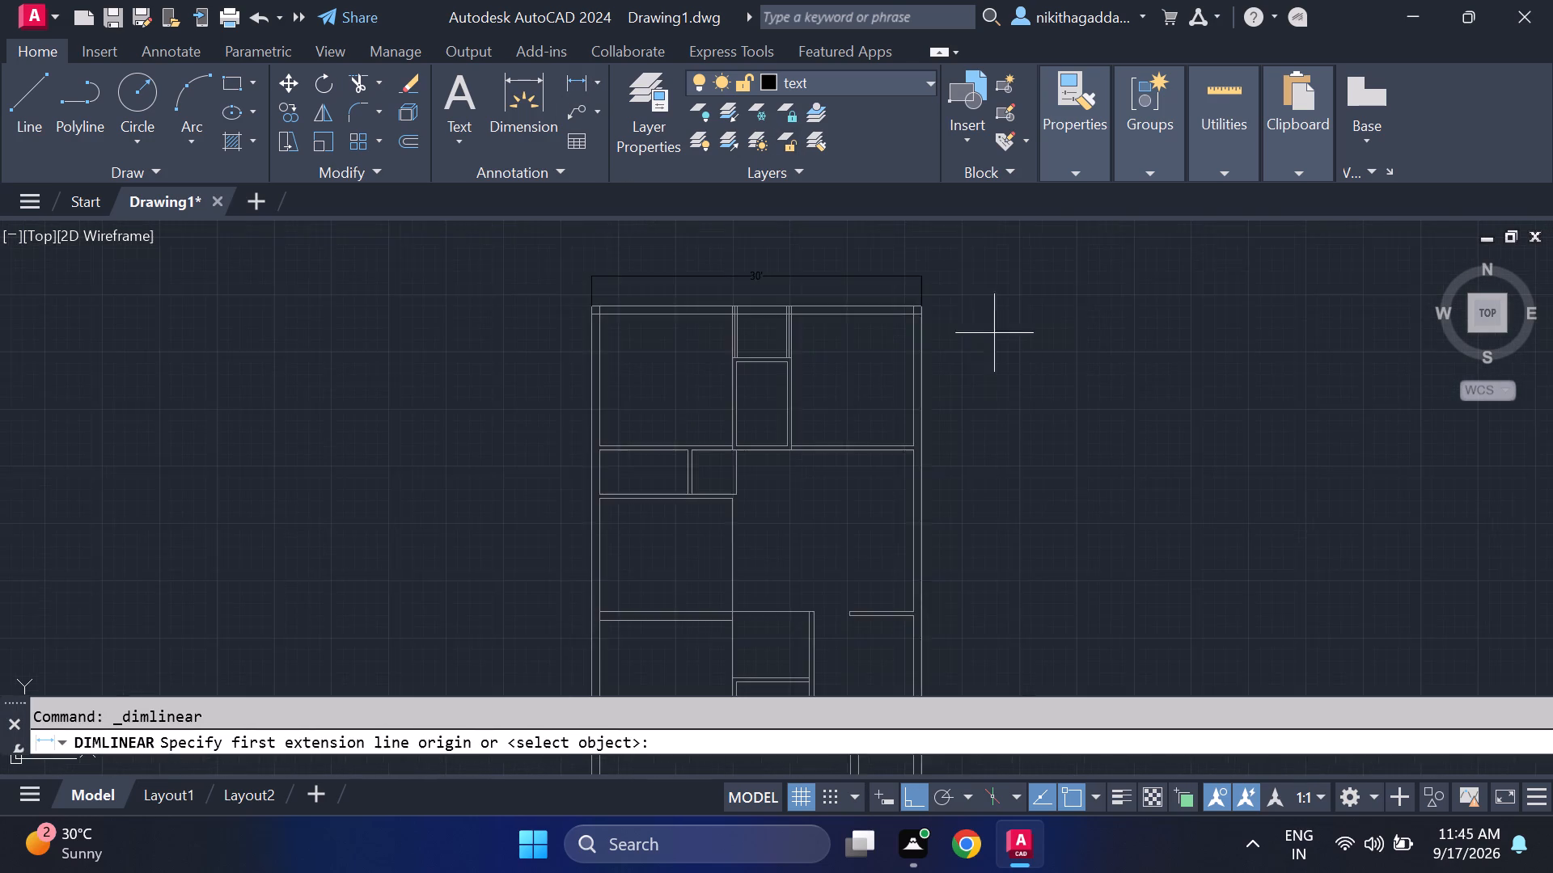
{"action": "scroll", "coordinate": [980, 325], "scroll_direction": "up", "scroll_amount": 1}
{"action": "scroll", "coordinate": [891, 304], "scroll_direction": "up", "scroll_amount": 3}
{"action": "left_click", "coordinate": [920, 279]}
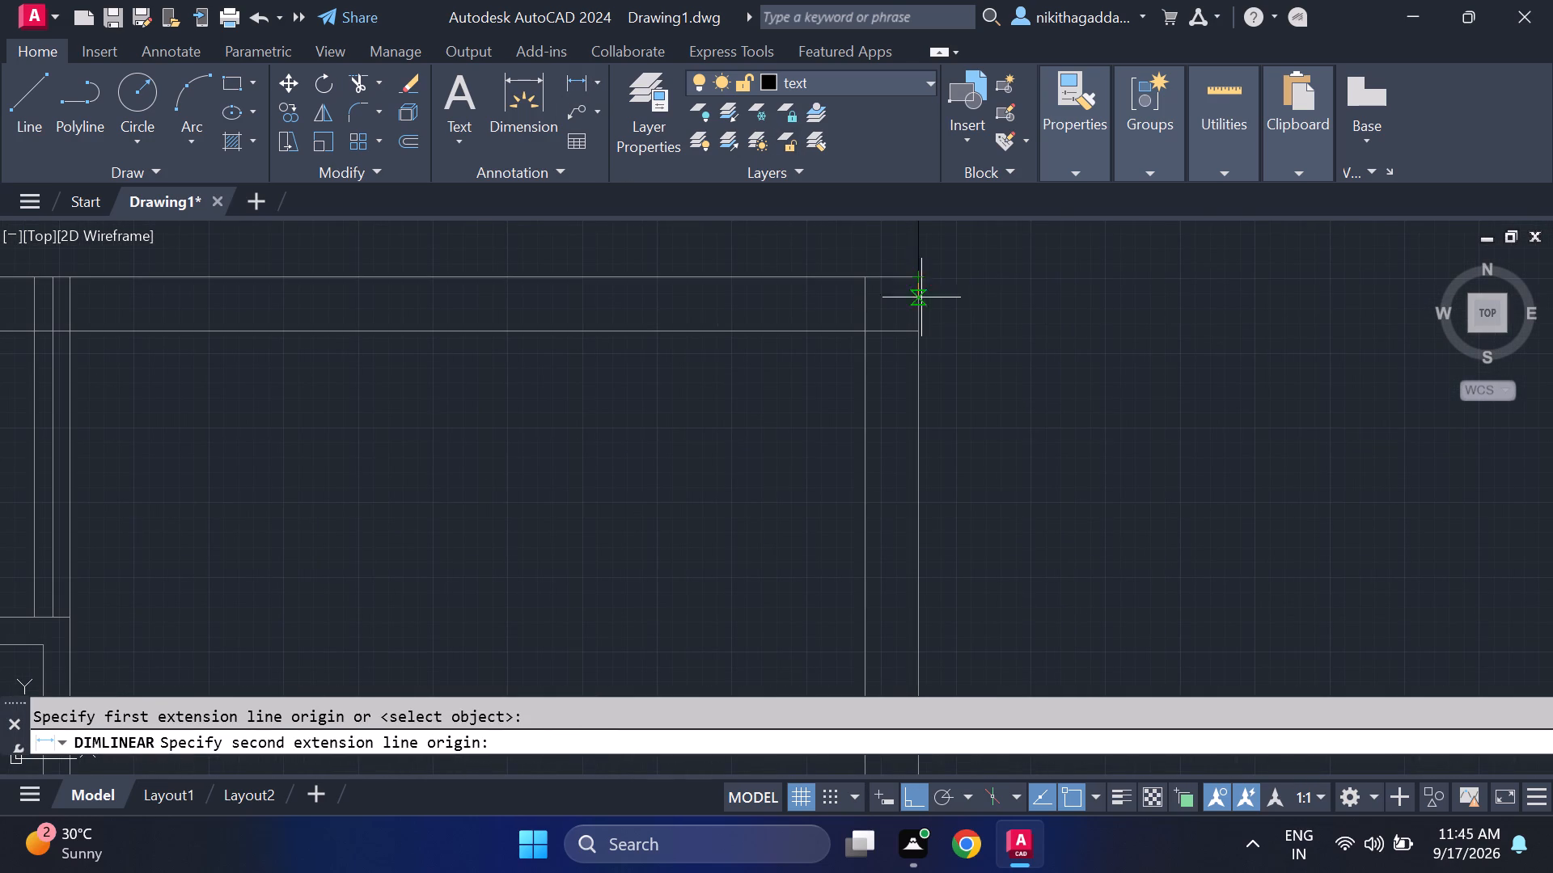
{"action": "scroll", "coordinate": [960, 623], "scroll_direction": "down", "scroll_amount": 2}
{"action": "middle_click_drag", "start_coordinate": [967, 598], "coordinate": [978, 298]}
{"action": "middle_click", "coordinate": [980, 292]}
{"action": "scroll", "coordinate": [980, 421], "scroll_direction": "down", "scroll_amount": 2}
{"action": "middle_click_drag", "start_coordinate": [984, 589], "coordinate": [981, 399]}
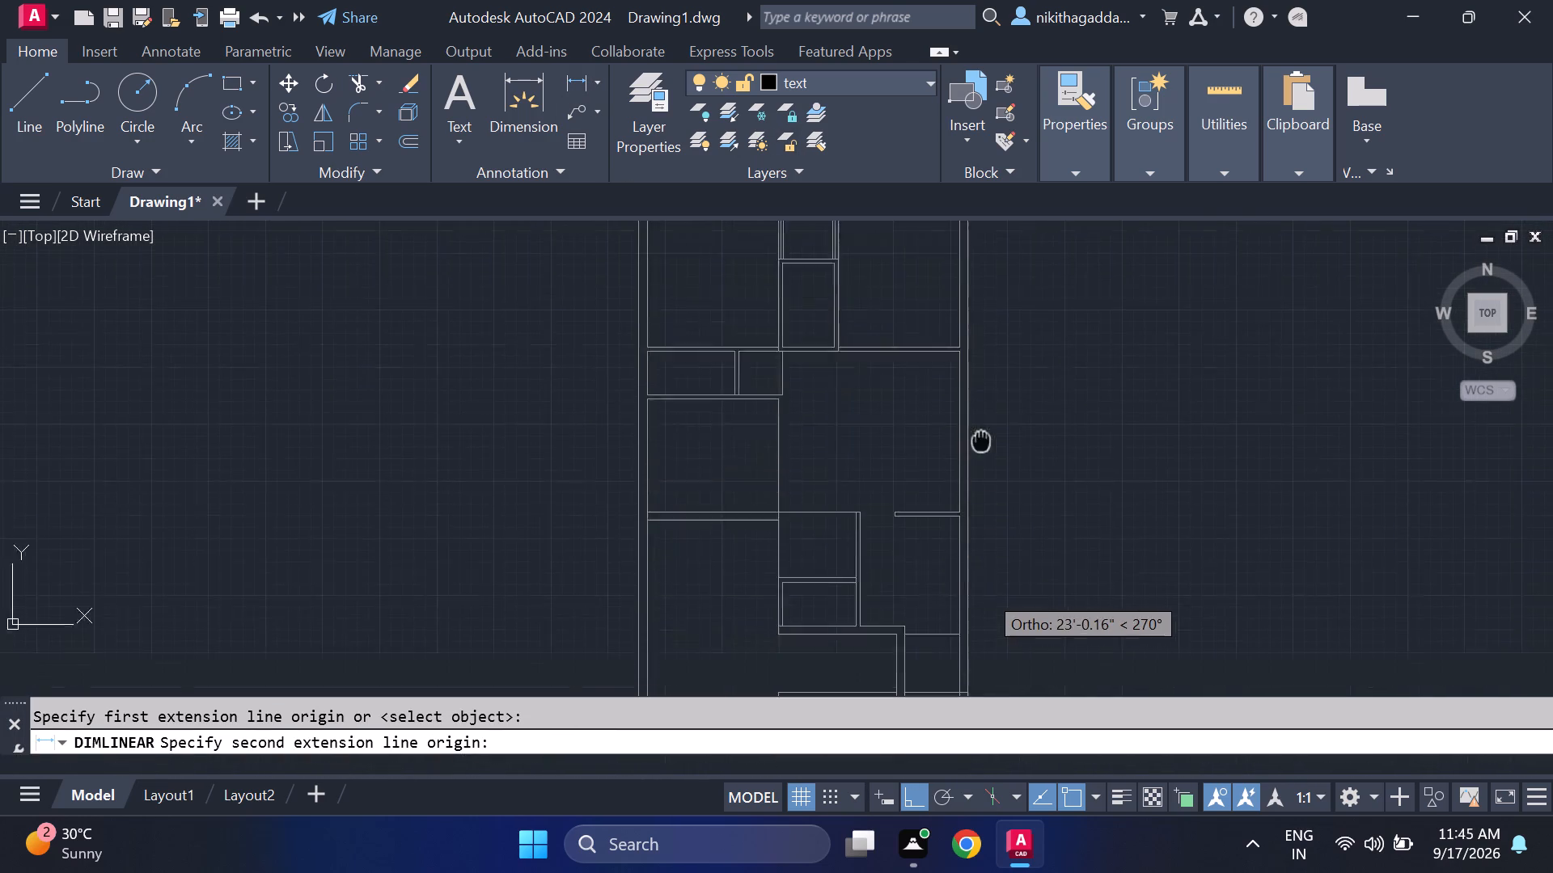
{"action": "middle_click_drag", "start_coordinate": [981, 399], "coordinate": [988, 349]}
{"action": "scroll", "coordinate": [973, 602], "scroll_direction": "up", "scroll_amount": 4}
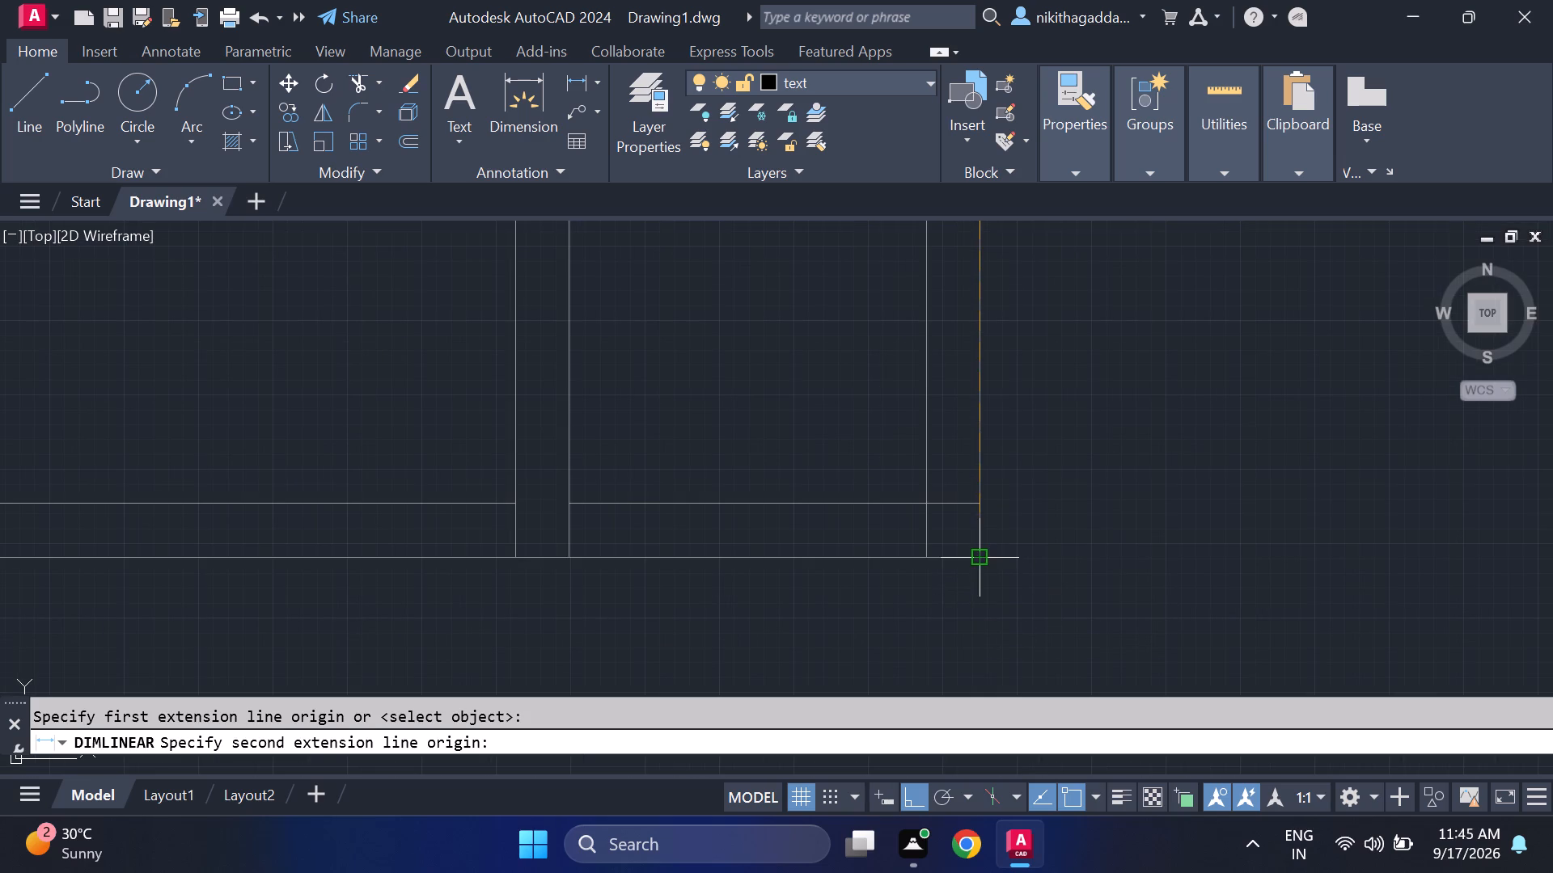
{"action": "left_click", "coordinate": [982, 562]}
{"action": "left_click", "coordinate": [1043, 541]}
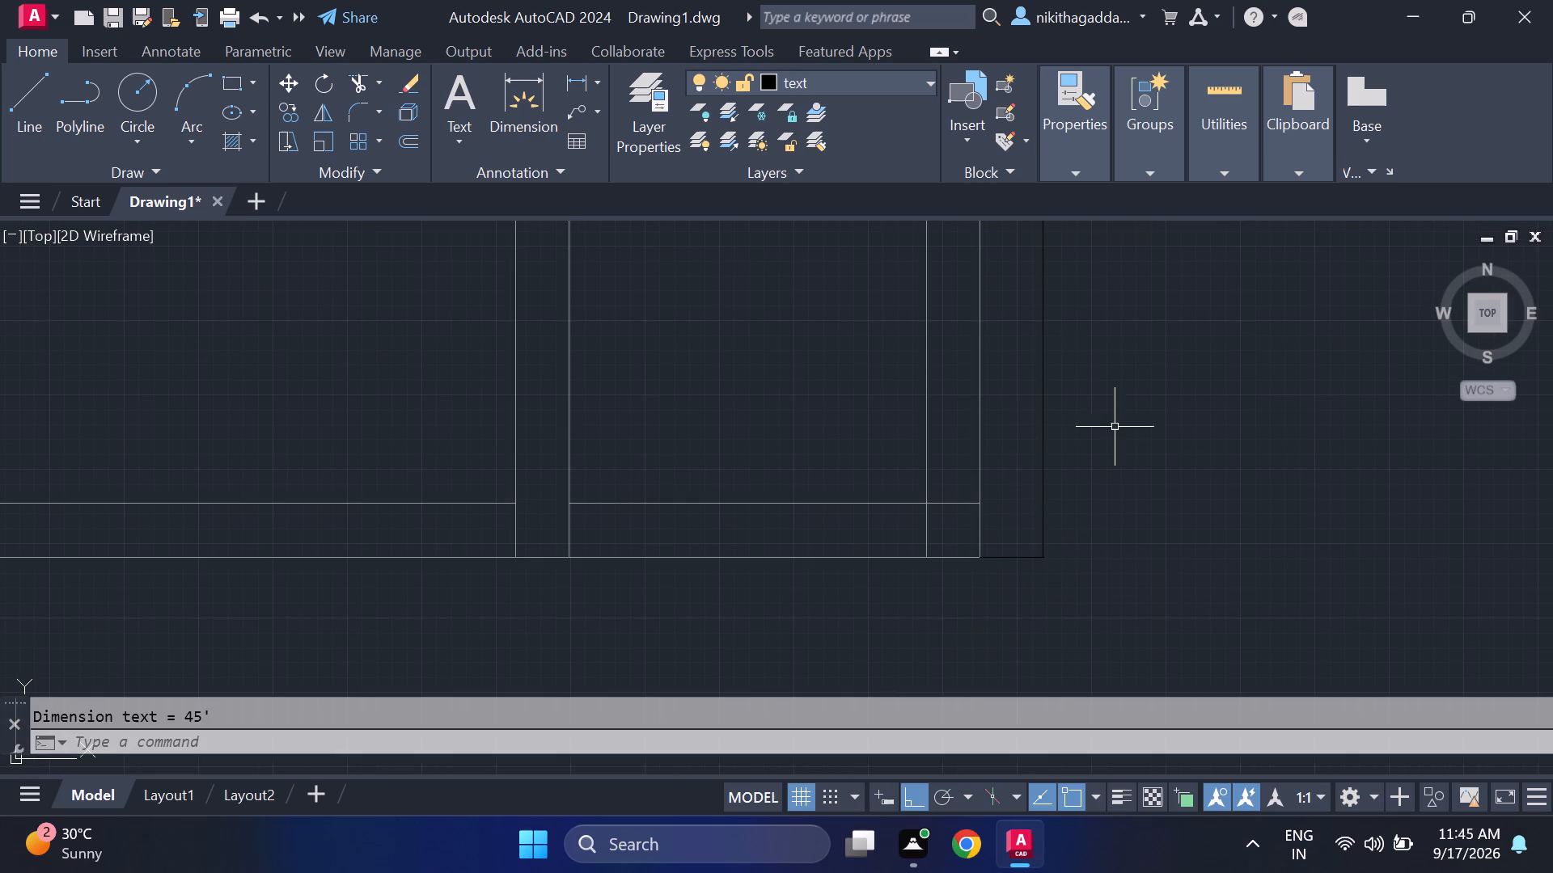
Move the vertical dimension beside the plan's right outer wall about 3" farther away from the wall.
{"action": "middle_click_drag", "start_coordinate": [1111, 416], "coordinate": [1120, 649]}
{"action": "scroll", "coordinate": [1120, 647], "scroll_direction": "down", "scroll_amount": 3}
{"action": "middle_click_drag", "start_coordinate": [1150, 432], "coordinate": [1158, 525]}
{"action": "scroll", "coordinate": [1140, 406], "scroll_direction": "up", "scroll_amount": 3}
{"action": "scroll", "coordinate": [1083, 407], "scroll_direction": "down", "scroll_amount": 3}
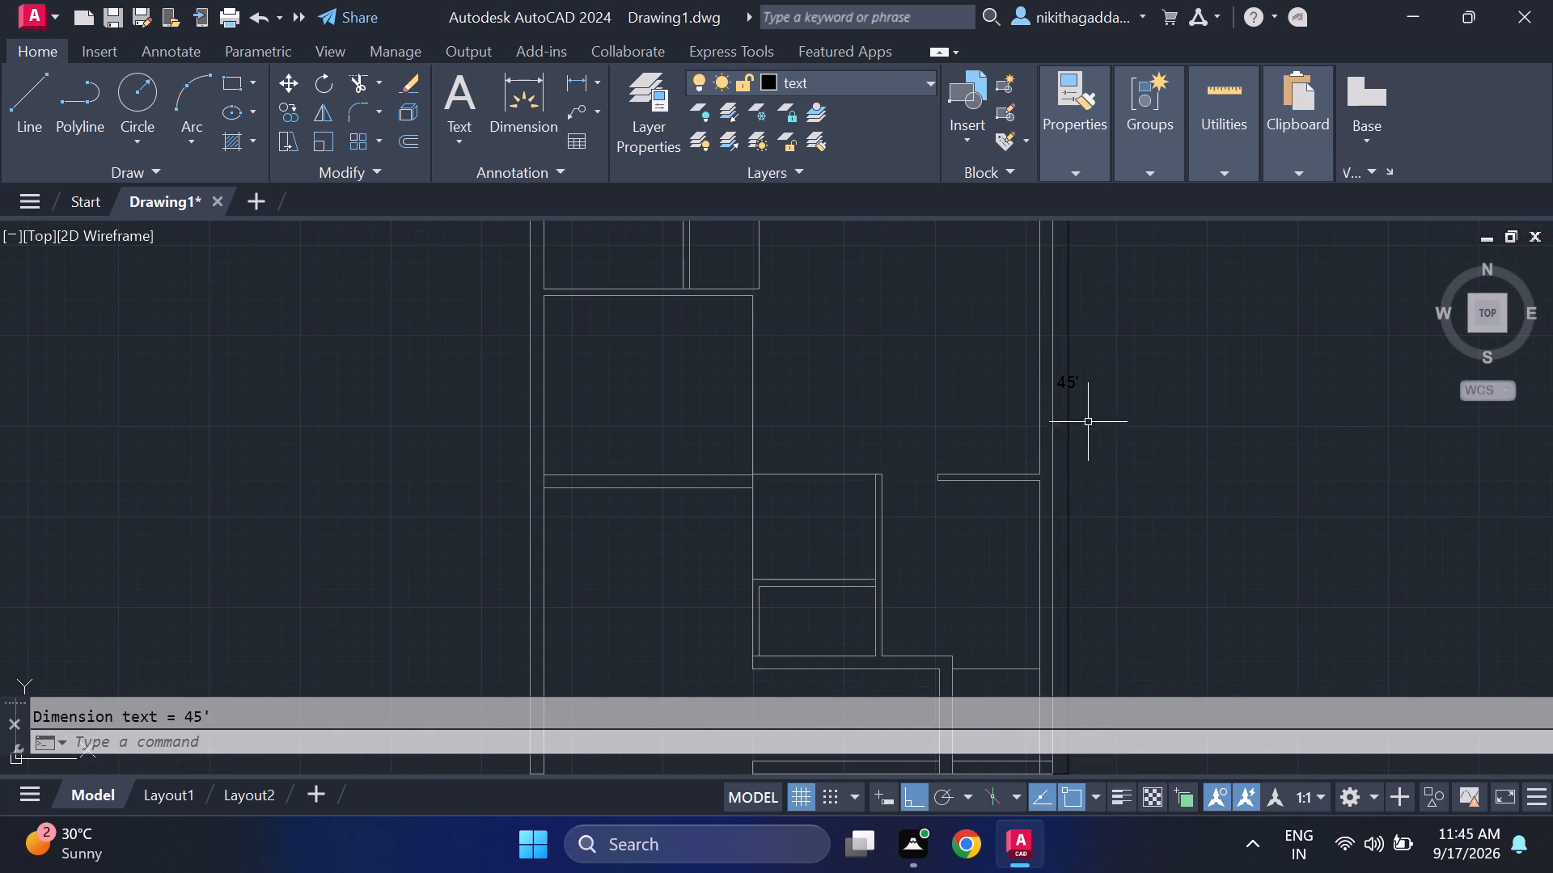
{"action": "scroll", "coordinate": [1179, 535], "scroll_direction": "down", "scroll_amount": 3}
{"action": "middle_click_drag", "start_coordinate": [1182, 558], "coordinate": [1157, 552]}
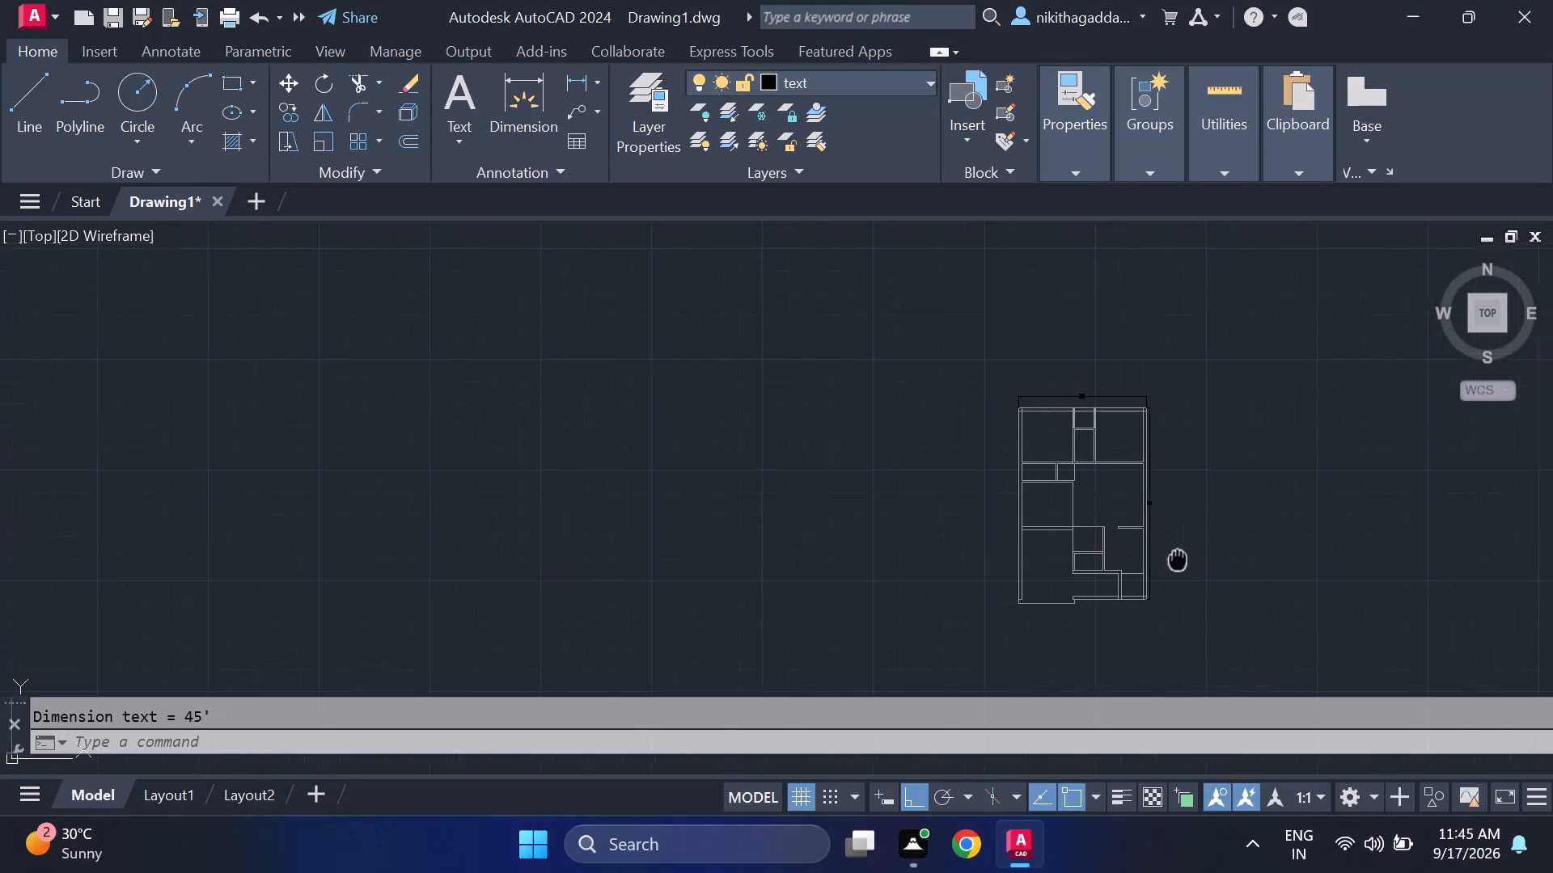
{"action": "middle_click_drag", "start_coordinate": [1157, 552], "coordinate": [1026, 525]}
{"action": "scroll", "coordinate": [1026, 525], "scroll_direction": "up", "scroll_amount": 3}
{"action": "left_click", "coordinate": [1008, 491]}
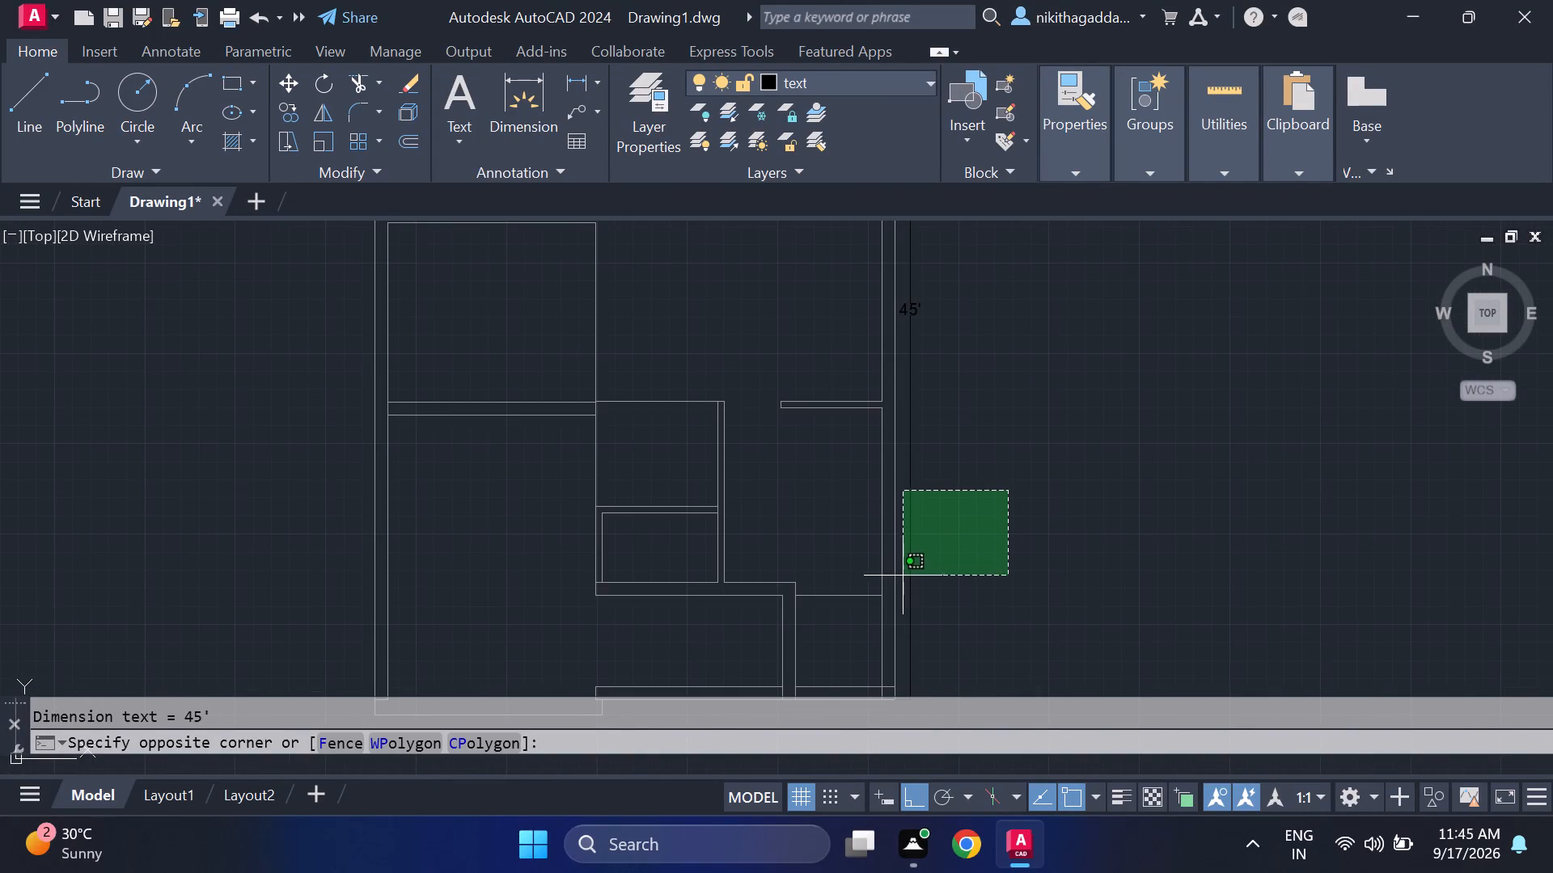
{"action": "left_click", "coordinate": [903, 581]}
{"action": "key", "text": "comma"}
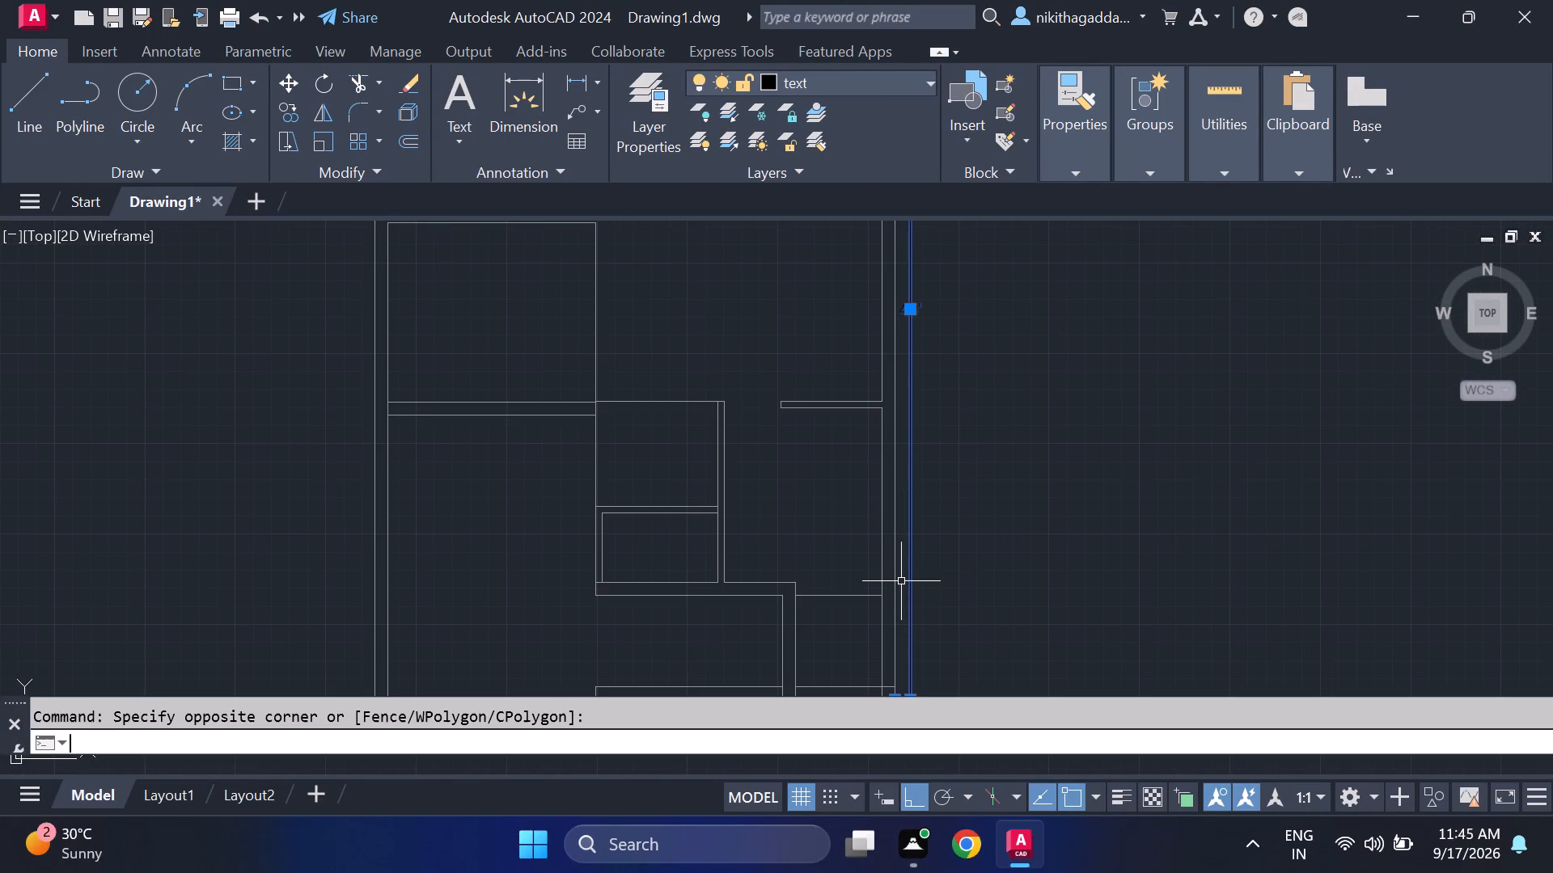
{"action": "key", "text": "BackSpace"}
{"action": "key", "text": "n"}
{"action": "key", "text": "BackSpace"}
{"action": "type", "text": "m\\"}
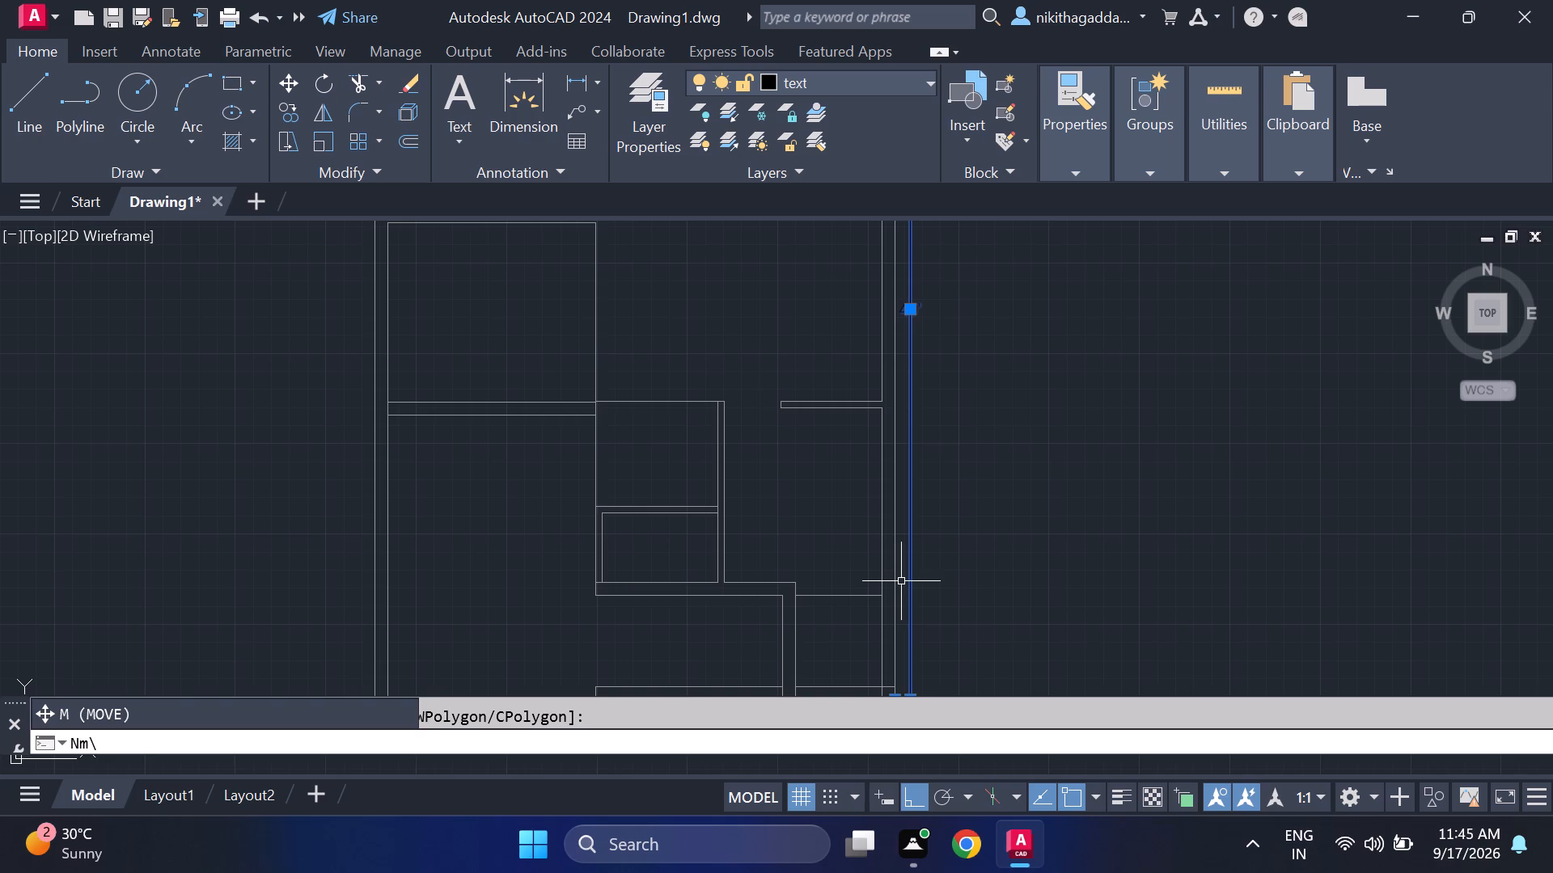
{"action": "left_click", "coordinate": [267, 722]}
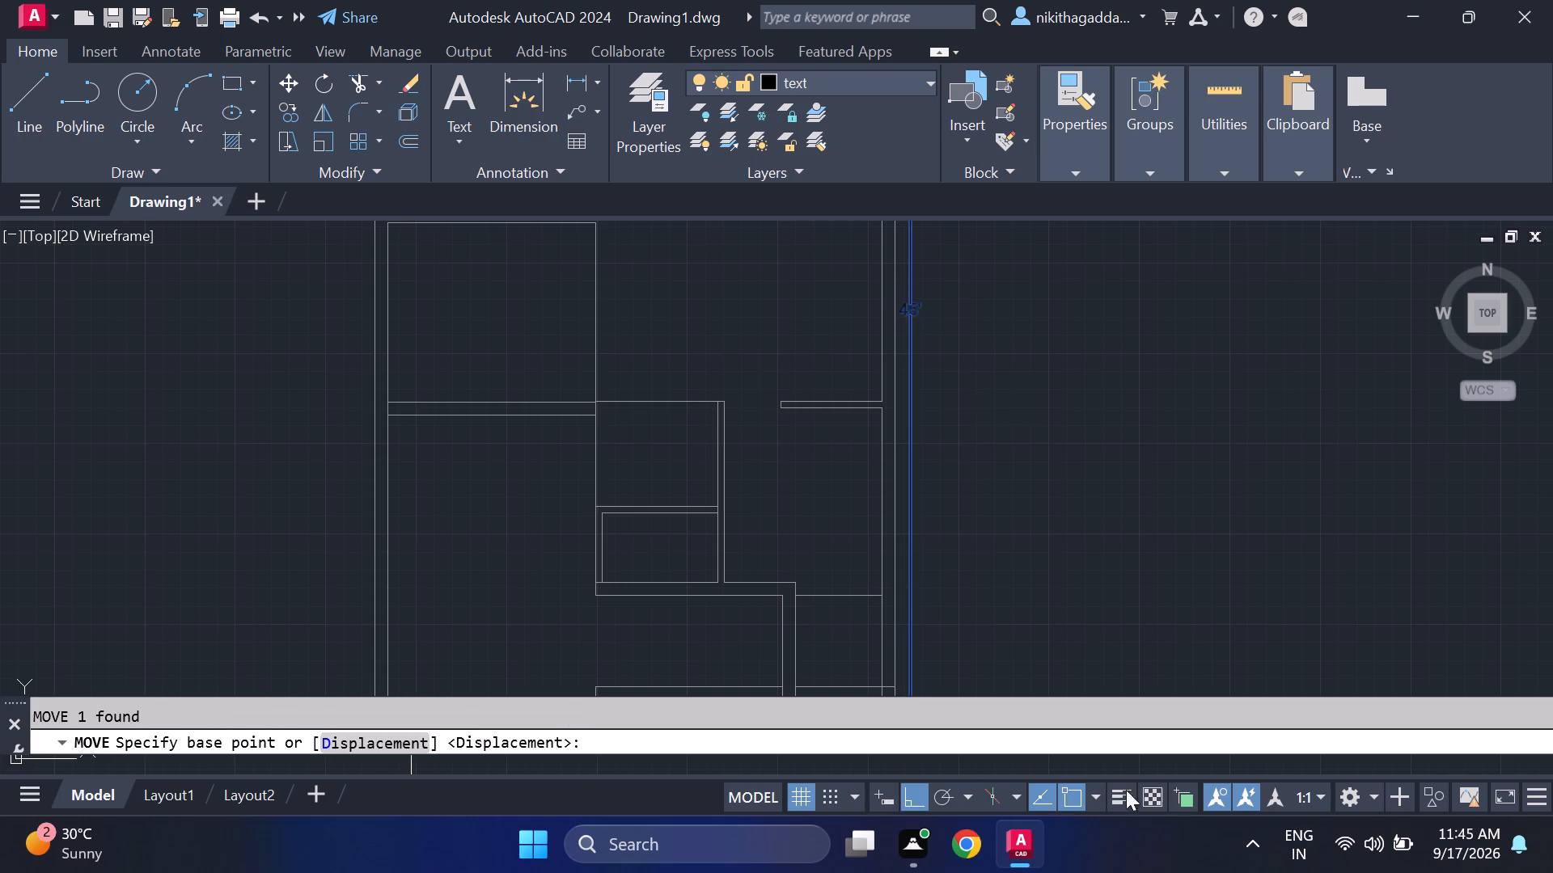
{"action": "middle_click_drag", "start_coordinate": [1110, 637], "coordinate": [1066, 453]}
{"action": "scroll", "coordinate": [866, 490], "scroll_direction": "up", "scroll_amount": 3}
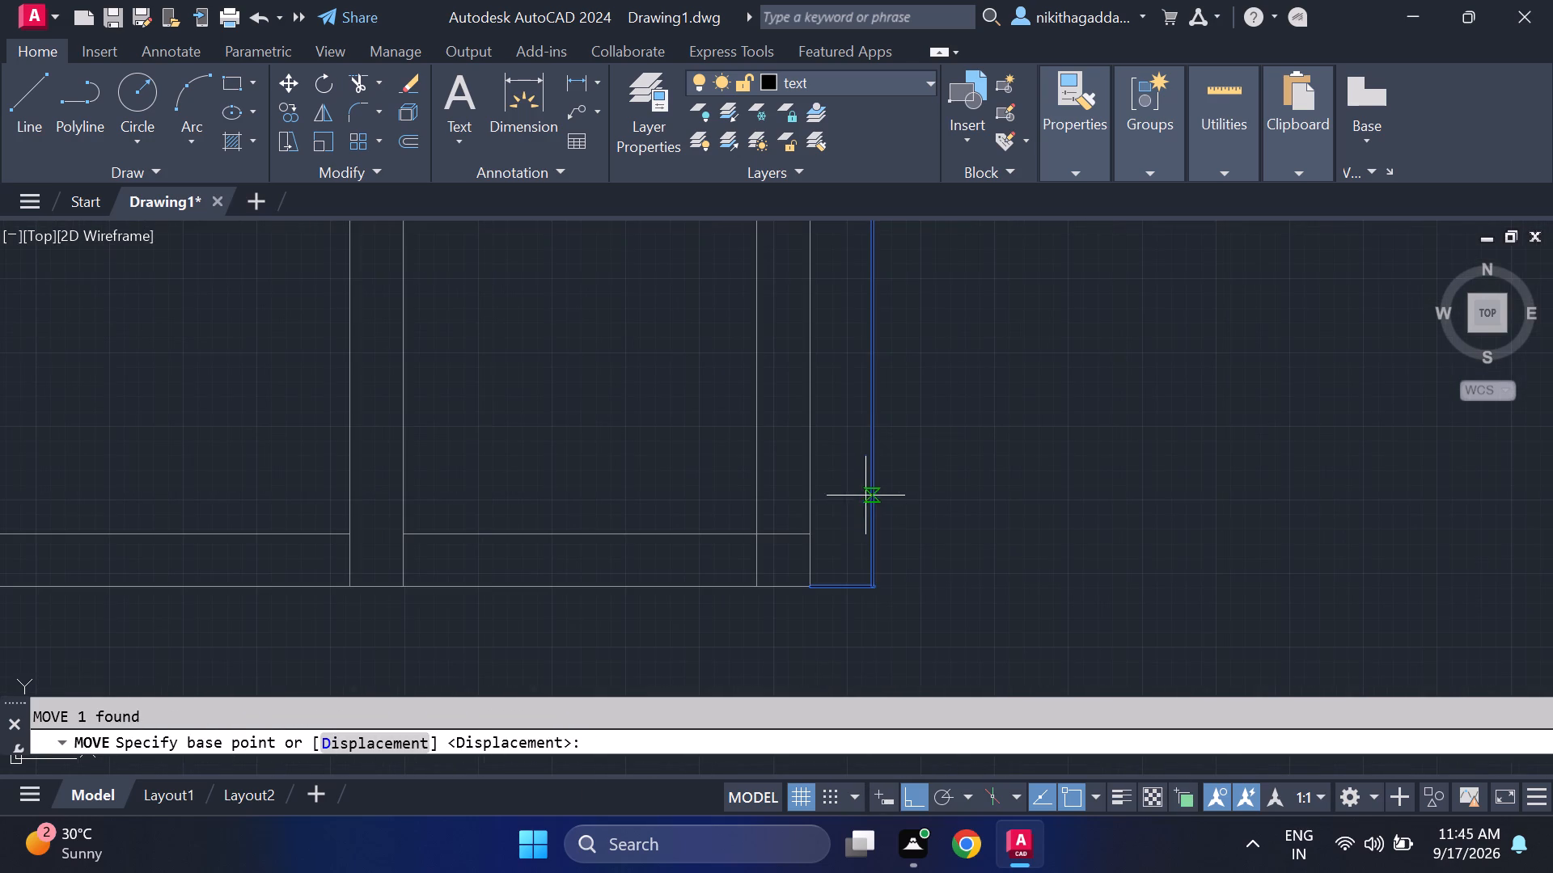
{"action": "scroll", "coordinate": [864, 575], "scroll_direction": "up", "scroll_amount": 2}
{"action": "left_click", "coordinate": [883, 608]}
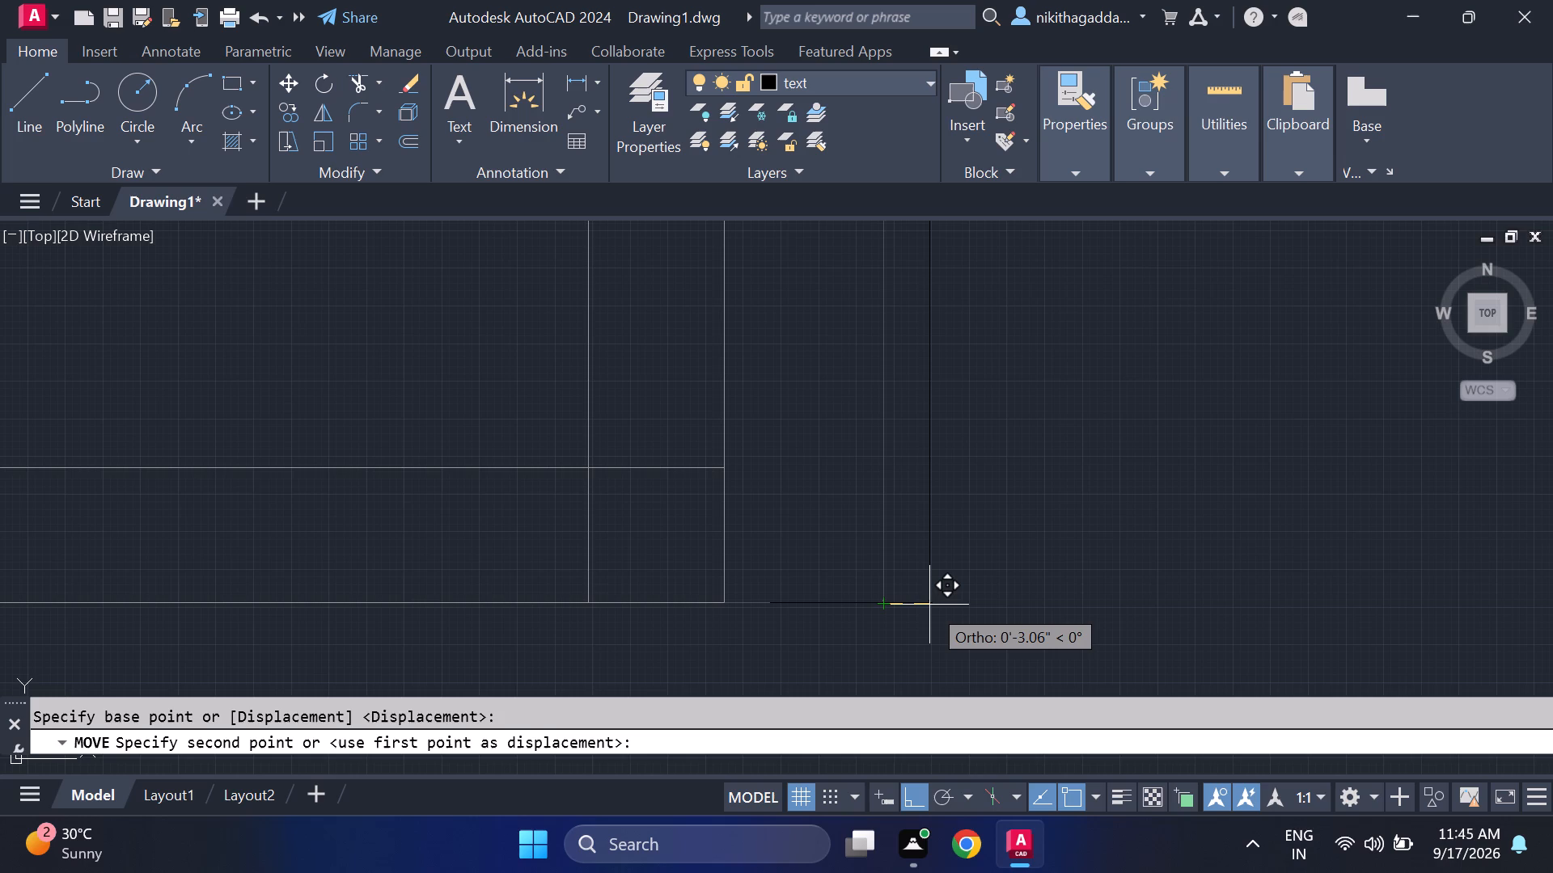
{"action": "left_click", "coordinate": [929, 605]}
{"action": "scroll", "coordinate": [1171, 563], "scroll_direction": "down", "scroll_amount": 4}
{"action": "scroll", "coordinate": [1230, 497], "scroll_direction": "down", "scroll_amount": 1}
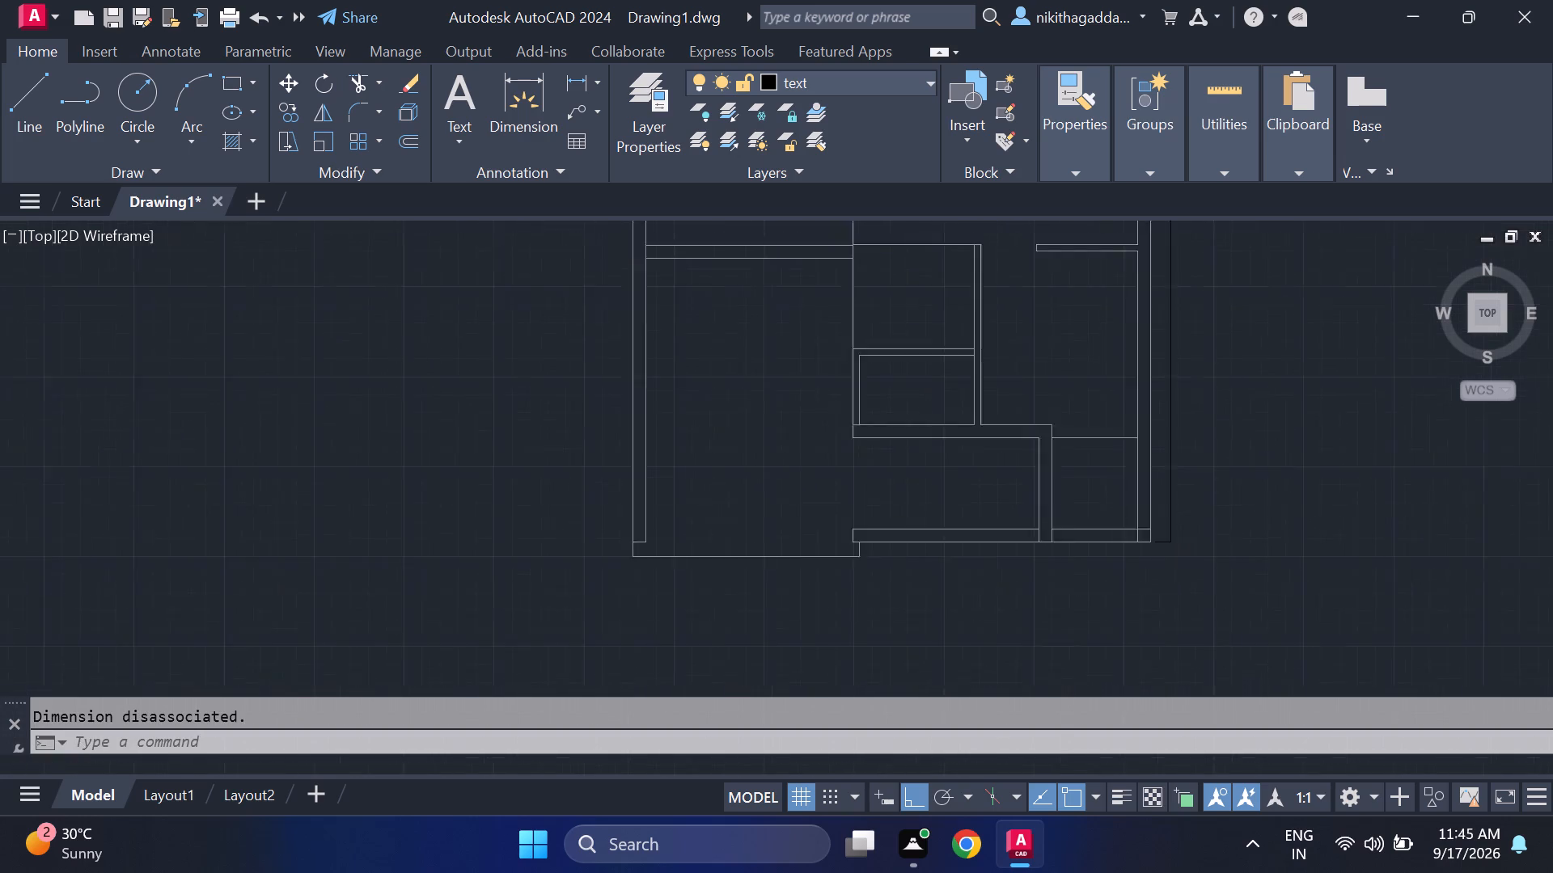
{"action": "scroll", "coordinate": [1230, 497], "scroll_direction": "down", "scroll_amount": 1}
Delete the vertical dimension beside the right outer wall.
{"action": "middle_click_drag", "start_coordinate": [1273, 452], "coordinate": [1102, 612]}
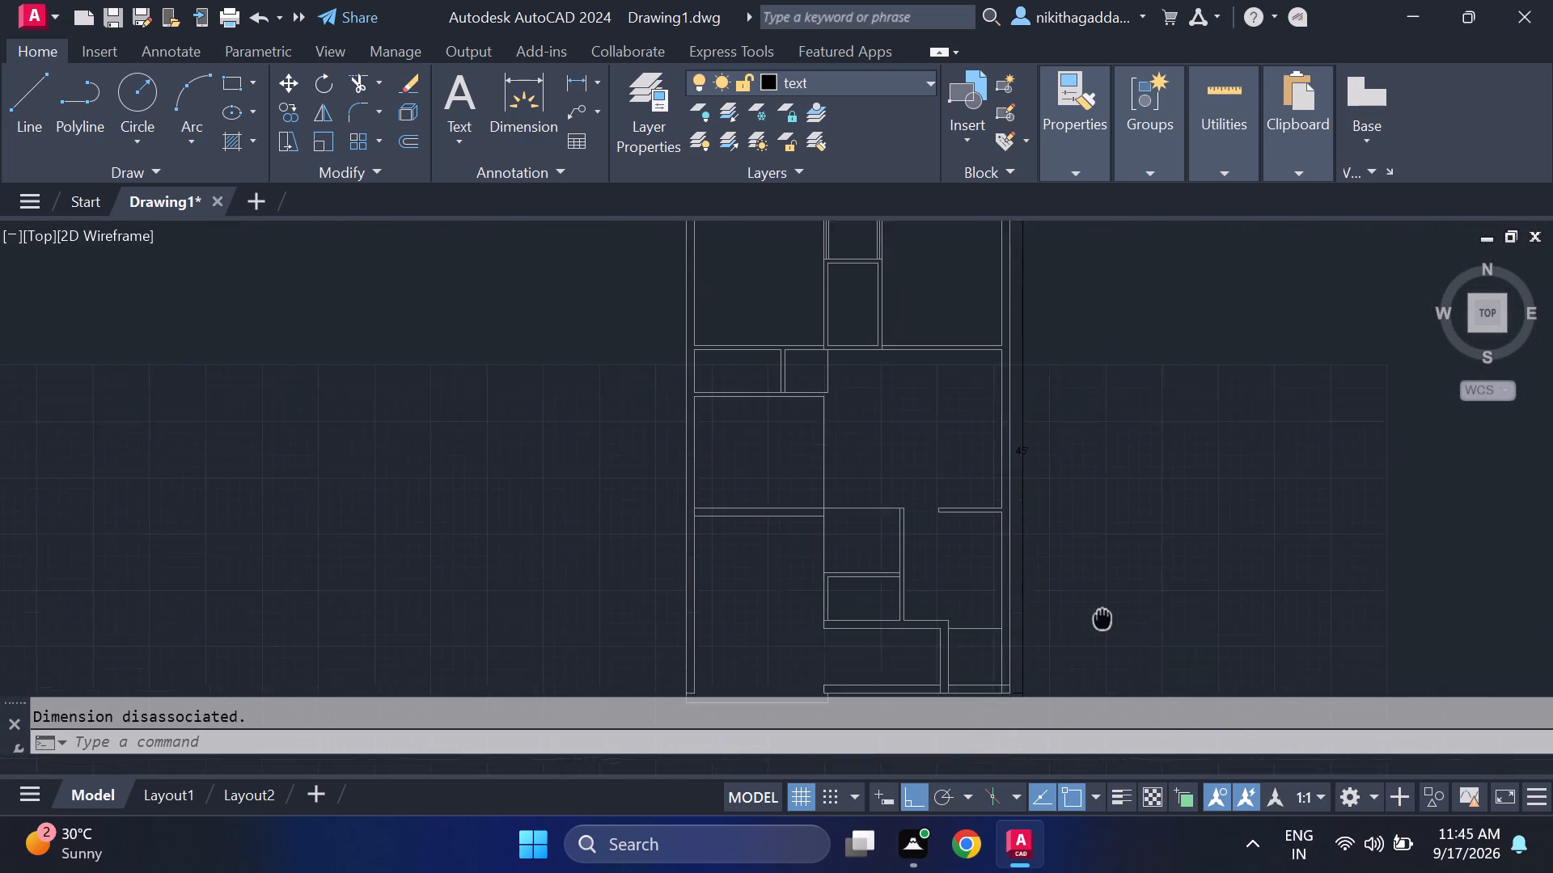
{"action": "middle_click_drag", "start_coordinate": [1102, 612], "coordinate": [1093, 567]}
{"action": "scroll", "coordinate": [1068, 485], "scroll_direction": "down", "scroll_amount": 1}
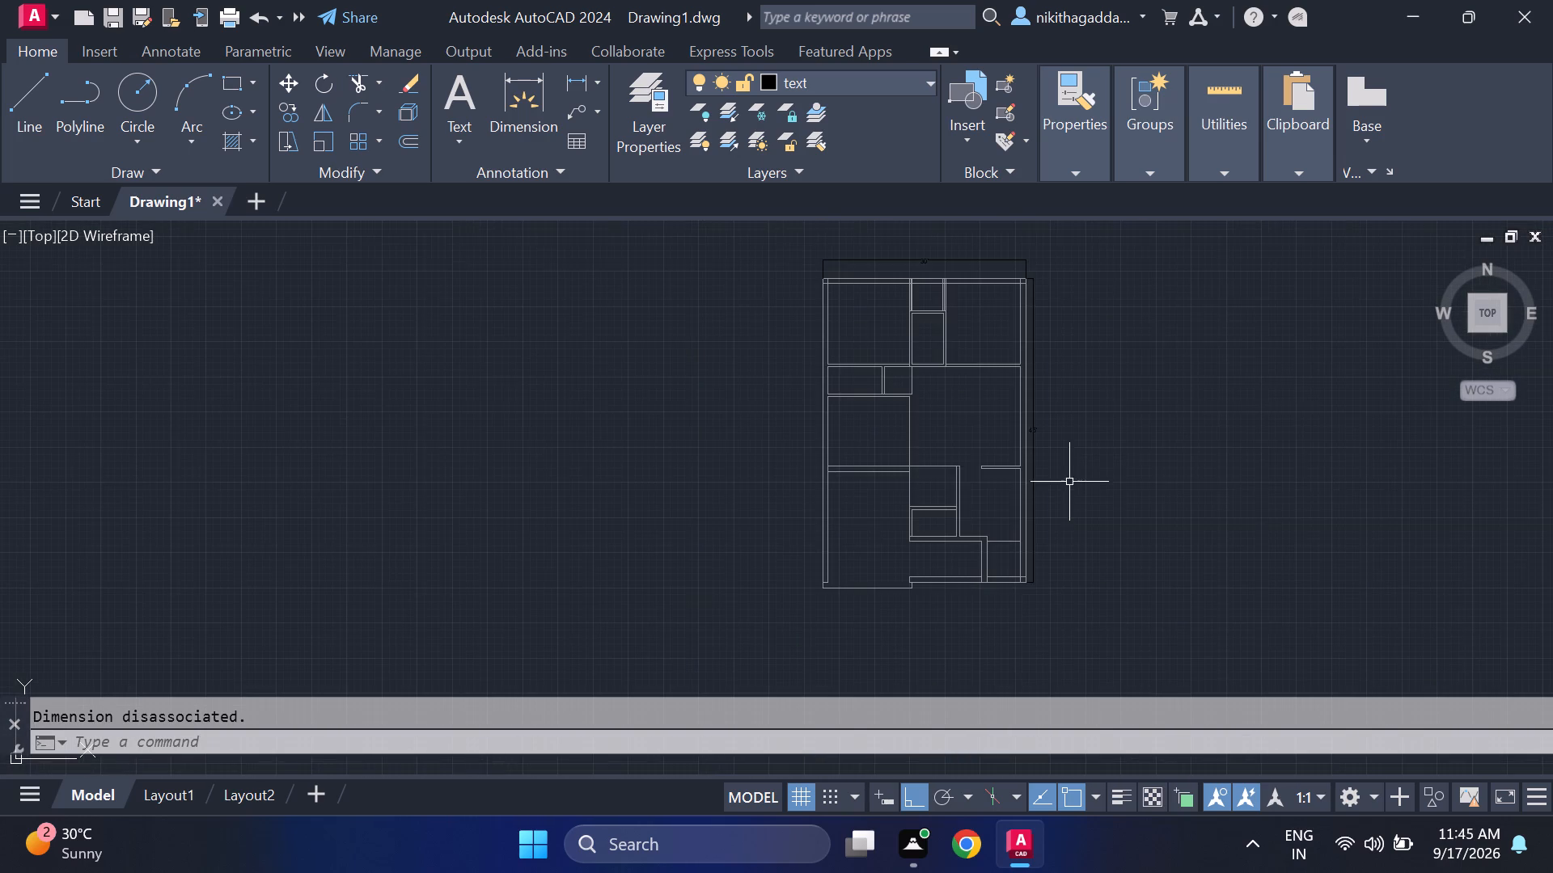
{"action": "scroll", "coordinate": [1079, 463], "scroll_direction": "up", "scroll_amount": 2}
{"action": "left_click_drag", "start_coordinate": [1061, 469], "coordinate": [1042, 473]}
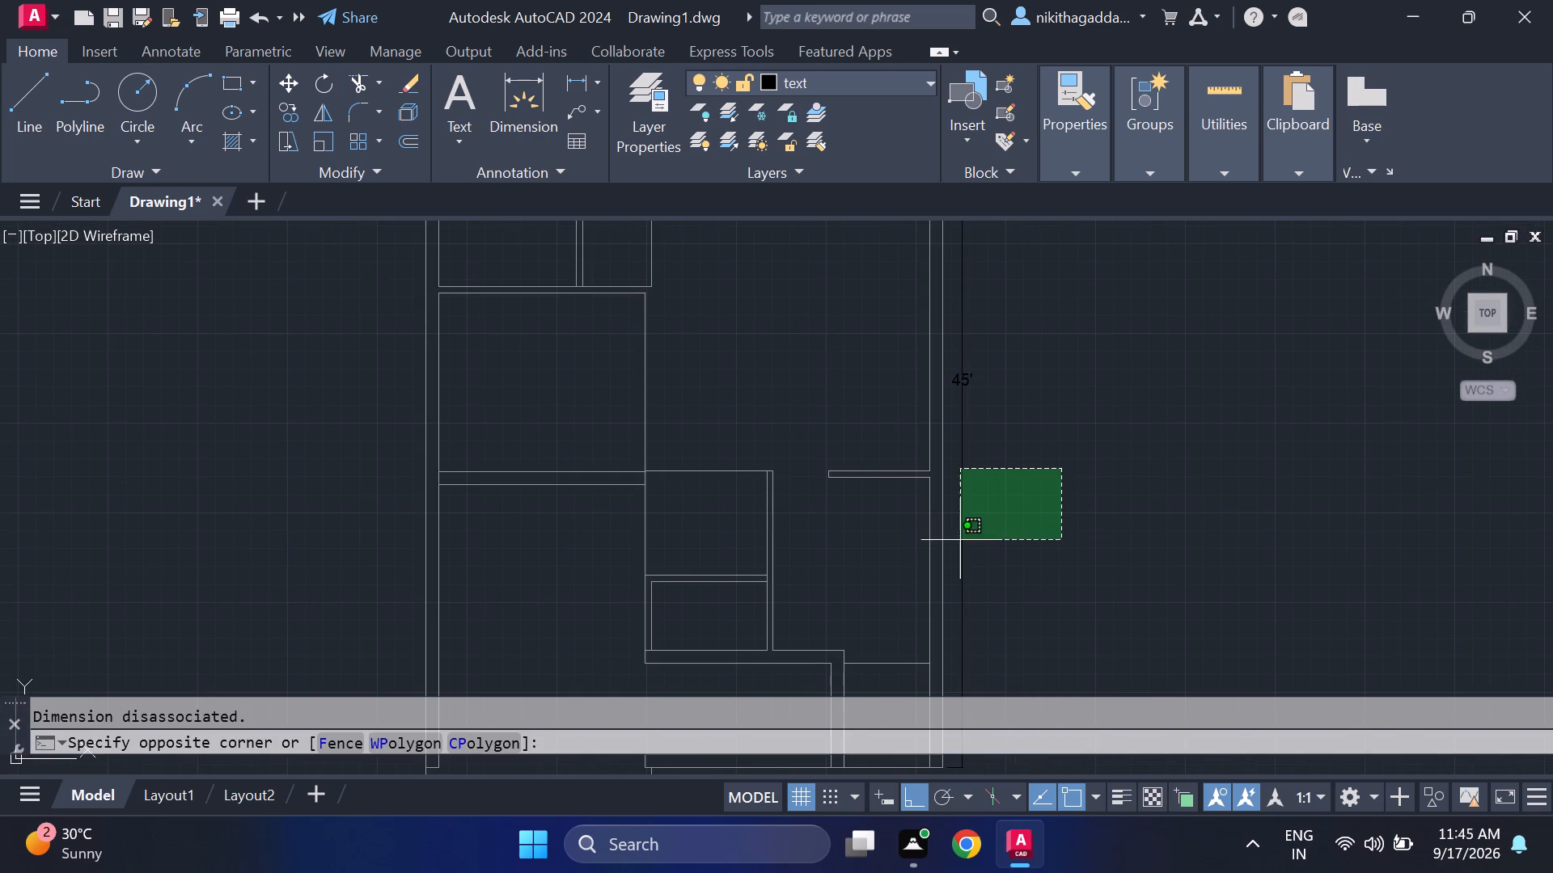
{"action": "left_click", "coordinate": [961, 540]}
{"action": "key", "text": "Delete"}
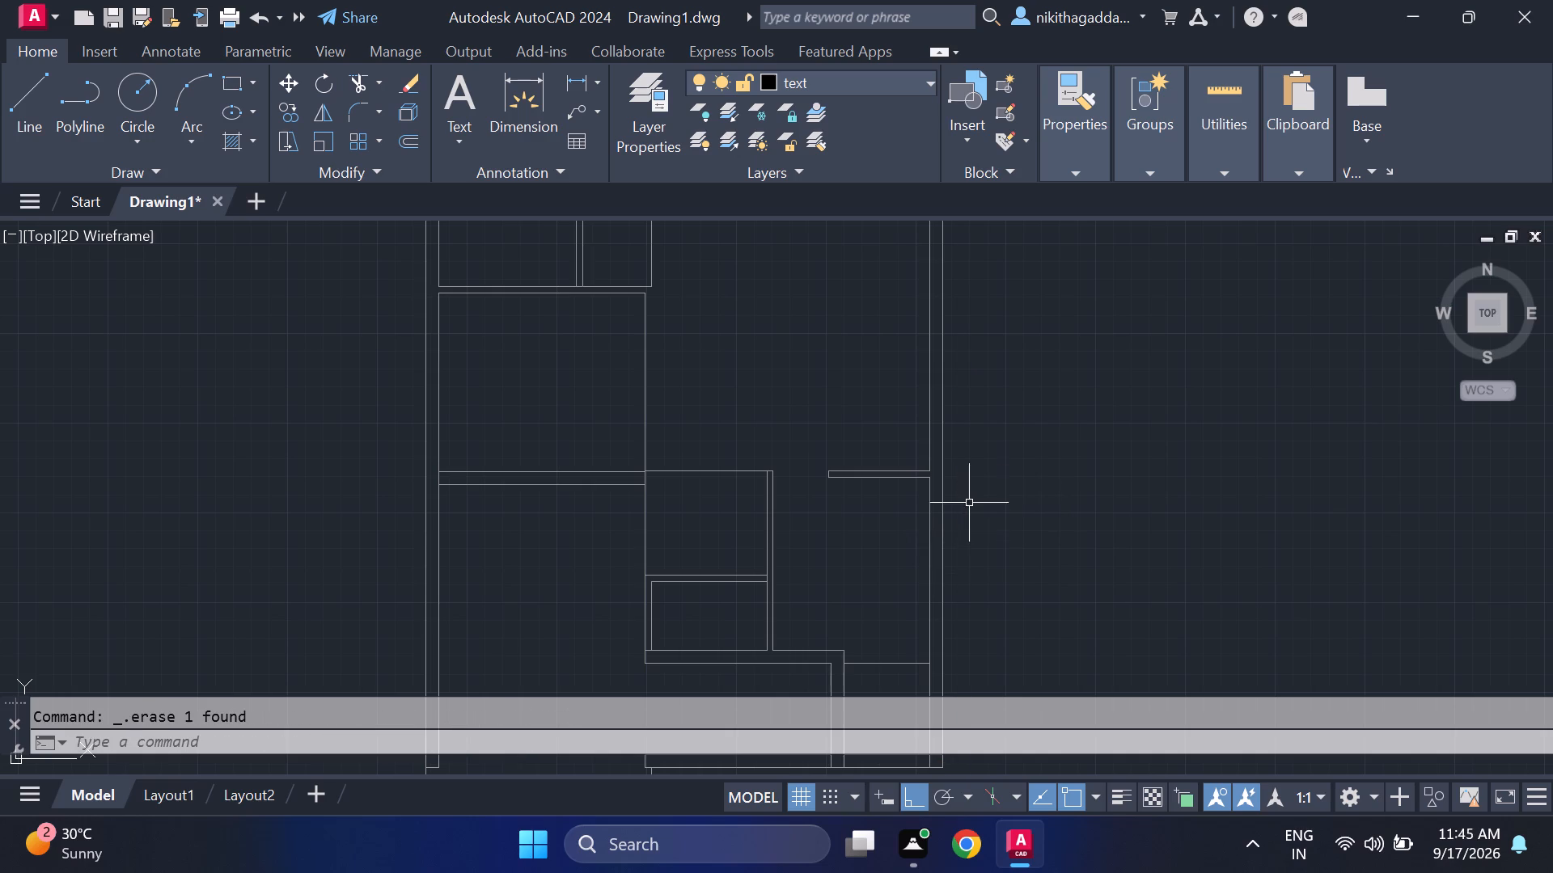
Add a vertical linear dimension from the right outer wall's bottom outer corner to its top outer corner, placed farther out from the wall.
{"action": "left_click", "coordinate": [580, 84]}
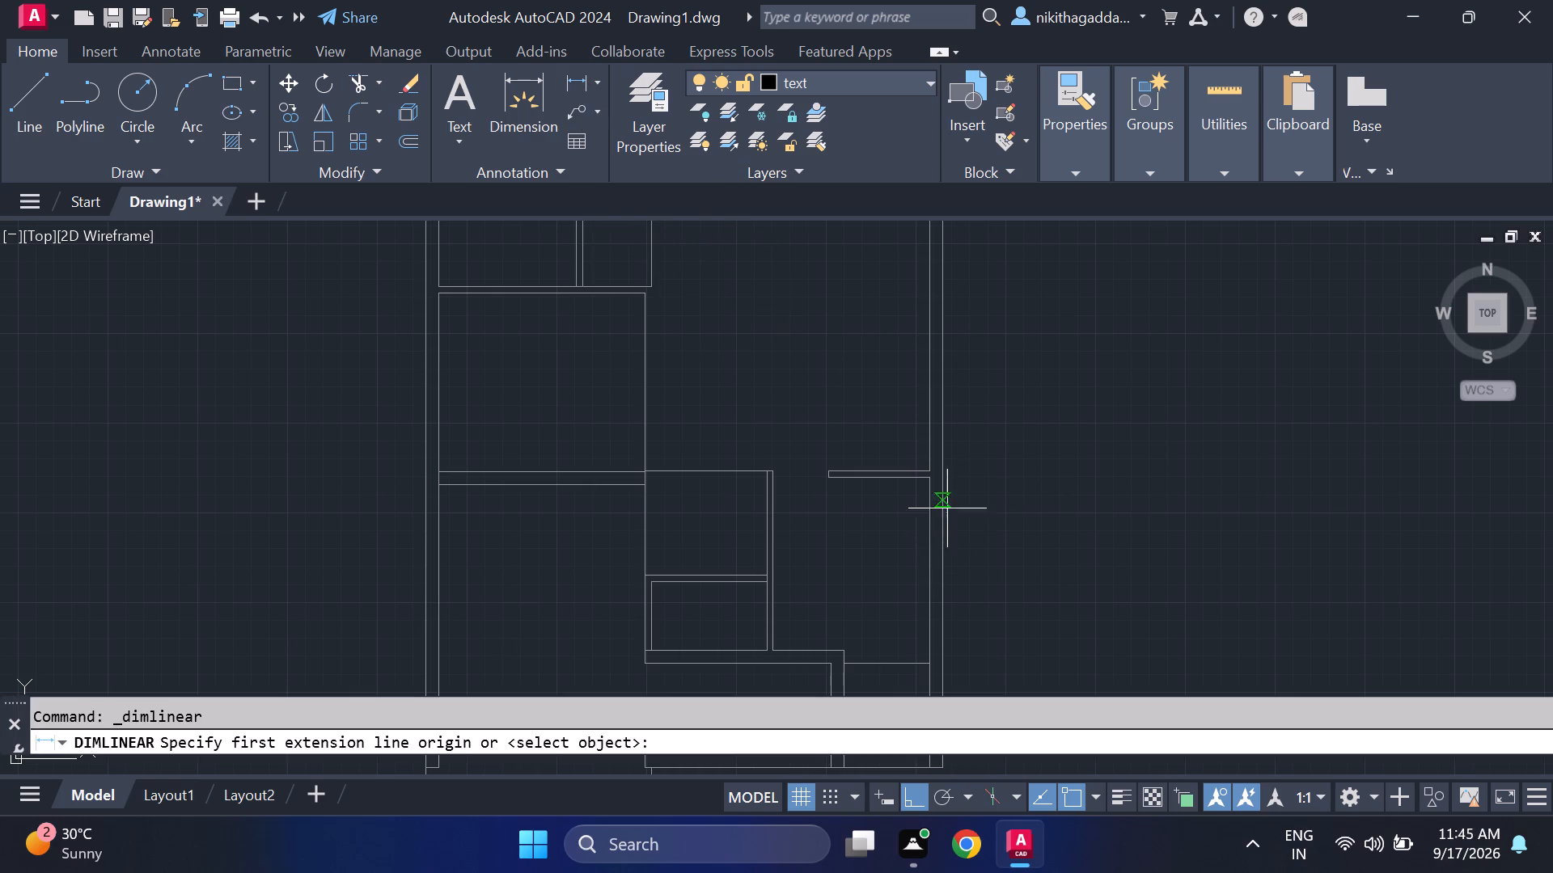
{"action": "scroll", "coordinate": [1030, 538], "scroll_direction": "down", "scroll_amount": 2}
{"action": "middle_click_drag", "start_coordinate": [1011, 546], "coordinate": [952, 461]}
{"action": "scroll", "coordinate": [942, 484], "scroll_direction": "up", "scroll_amount": 3}
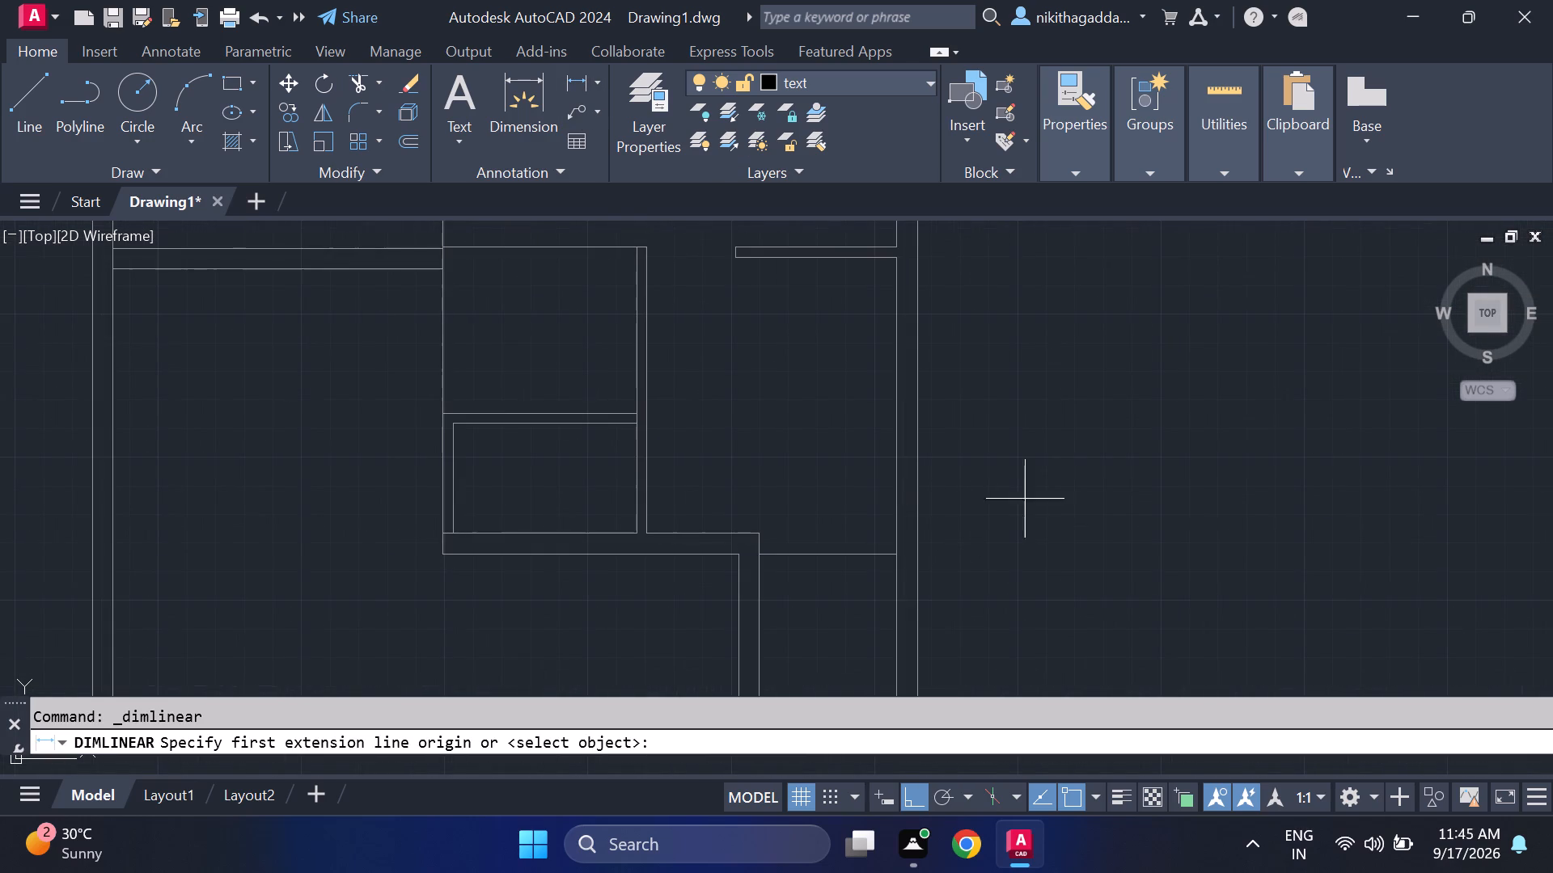
{"action": "middle_click_drag", "start_coordinate": [1085, 555], "coordinate": [1052, 384]}
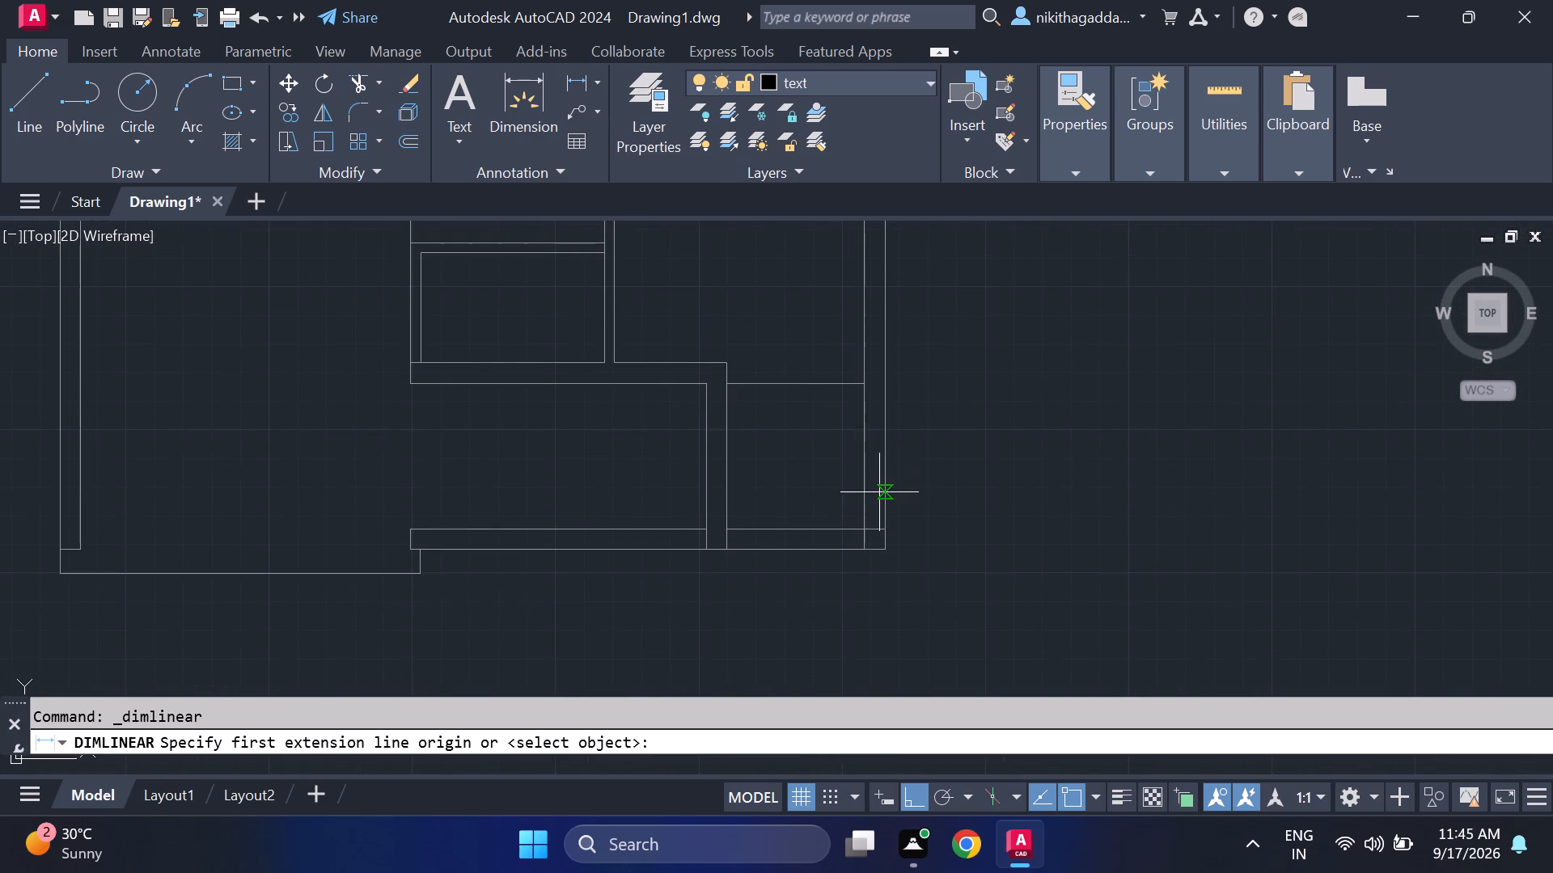
{"action": "scroll", "coordinate": [879, 492], "scroll_direction": "up", "scroll_amount": 2}
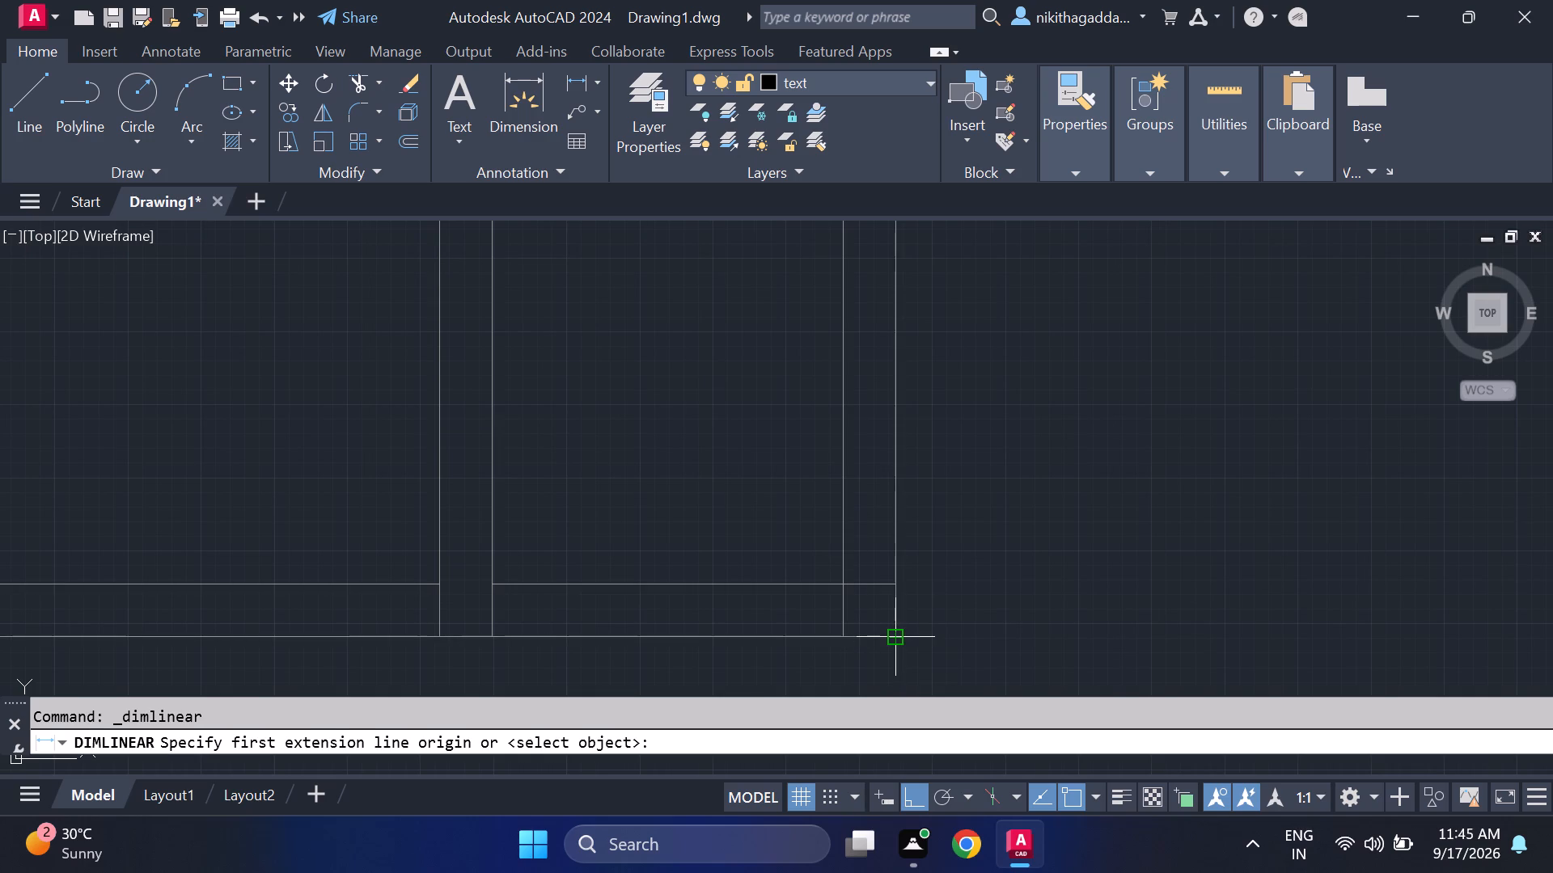
{"action": "left_click", "coordinate": [894, 639]}
{"action": "scroll", "coordinate": [985, 437], "scroll_direction": "down", "scroll_amount": 4}
{"action": "middle_click_drag", "start_coordinate": [988, 429], "coordinate": [986, 663]}
{"action": "scroll", "coordinate": [1009, 408], "scroll_direction": "down", "scroll_amount": 3}
{"action": "middle_click_drag", "start_coordinate": [1009, 412], "coordinate": [998, 498]}
{"action": "scroll", "coordinate": [1000, 465], "scroll_direction": "up", "scroll_amount": 6}
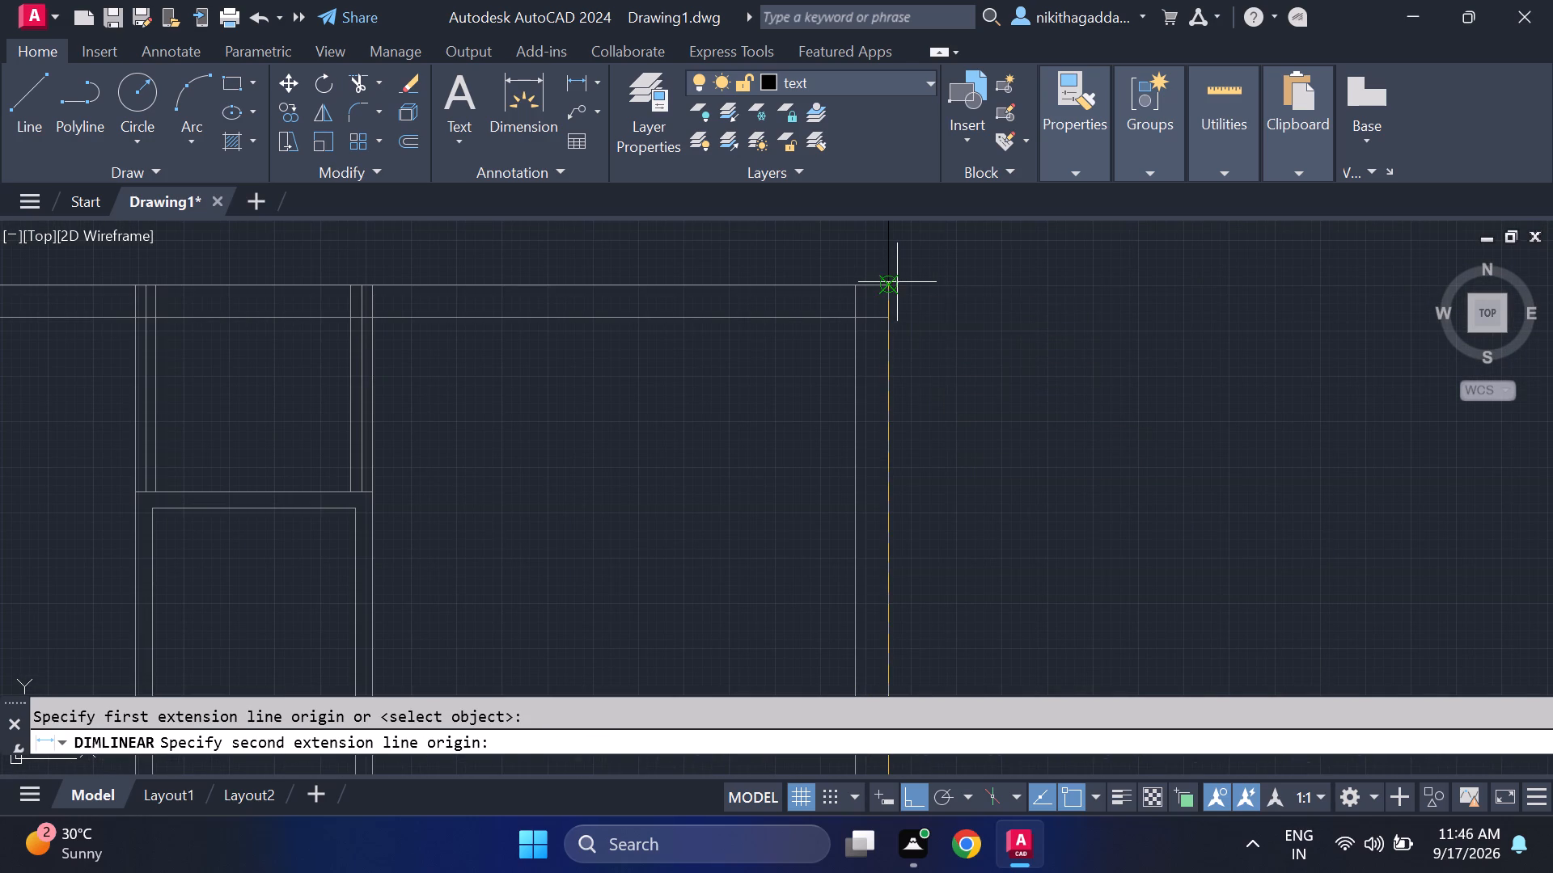
{"action": "left_click", "coordinate": [891, 290]}
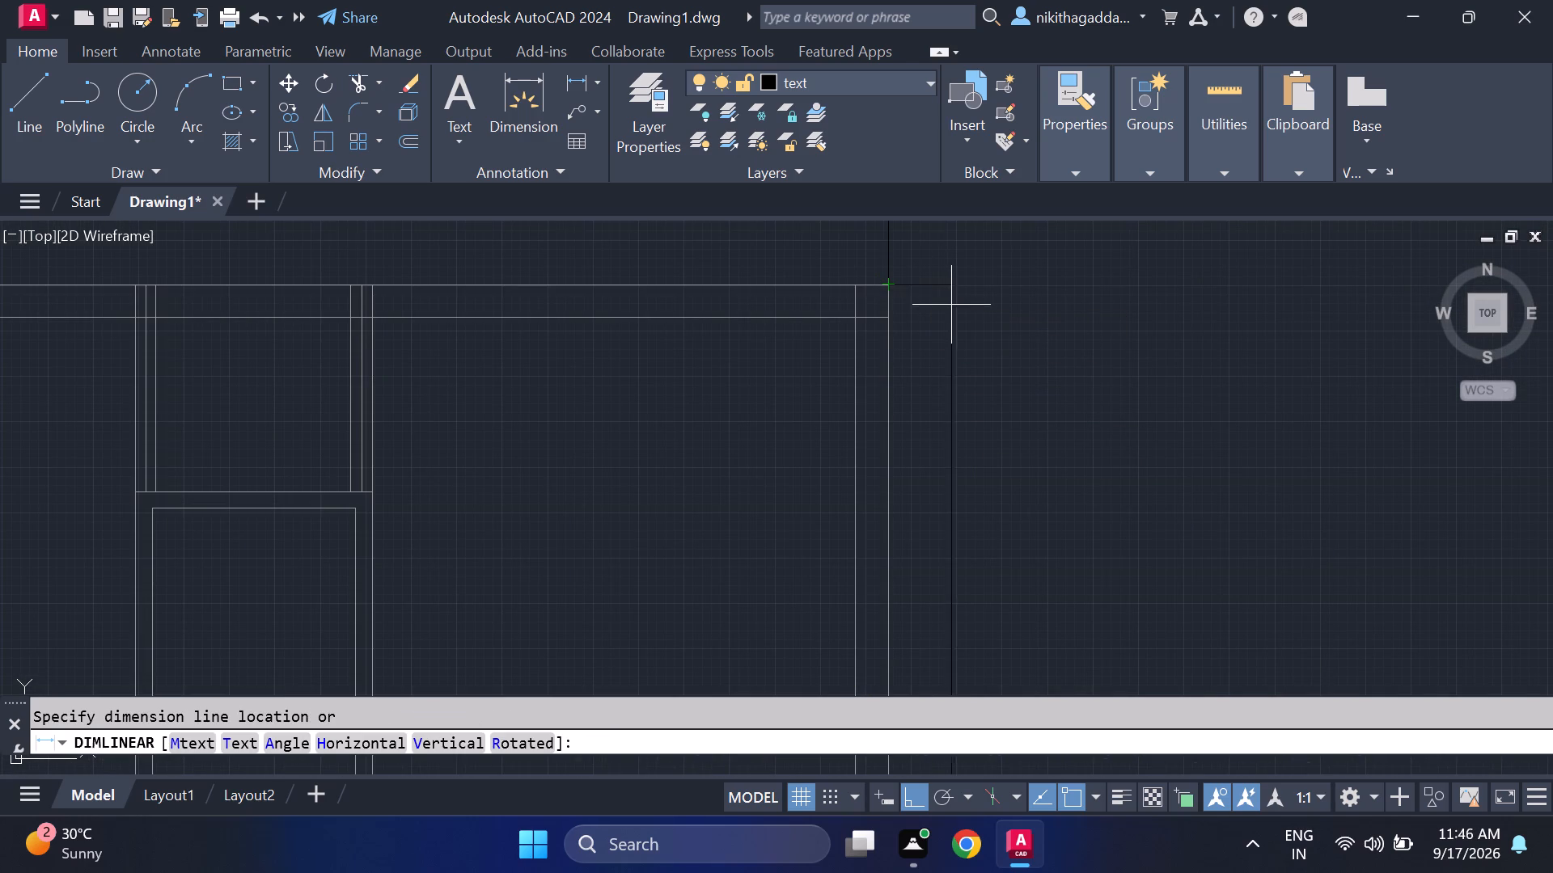
{"action": "left_click", "coordinate": [979, 317]}
Trim the inner wall lines that overrun into the wall thickness at the plan's bottom-right corner.
{"action": "scroll", "coordinate": [1082, 460], "scroll_direction": "down", "scroll_amount": 2}
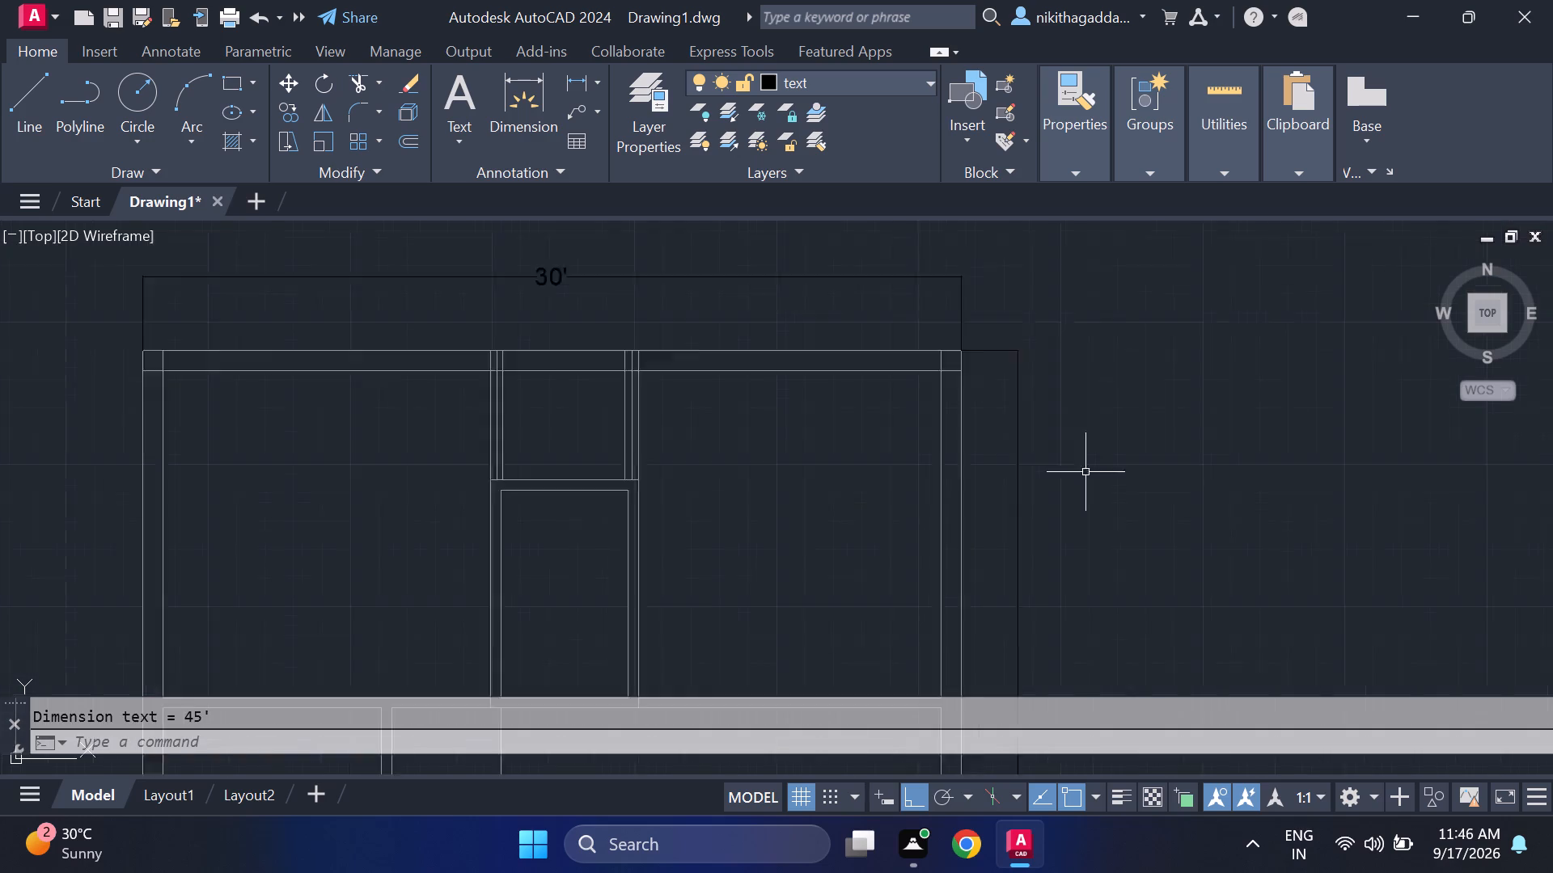
{"action": "scroll", "coordinate": [1087, 477], "scroll_direction": "down", "scroll_amount": 1}
{"action": "middle_click_drag", "start_coordinate": [1123, 584], "coordinate": [1117, 427]}
{"action": "scroll", "coordinate": [1043, 509], "scroll_direction": "up", "scroll_amount": 2}
{"action": "scroll", "coordinate": [1197, 519], "scroll_direction": "down", "scroll_amount": 2}
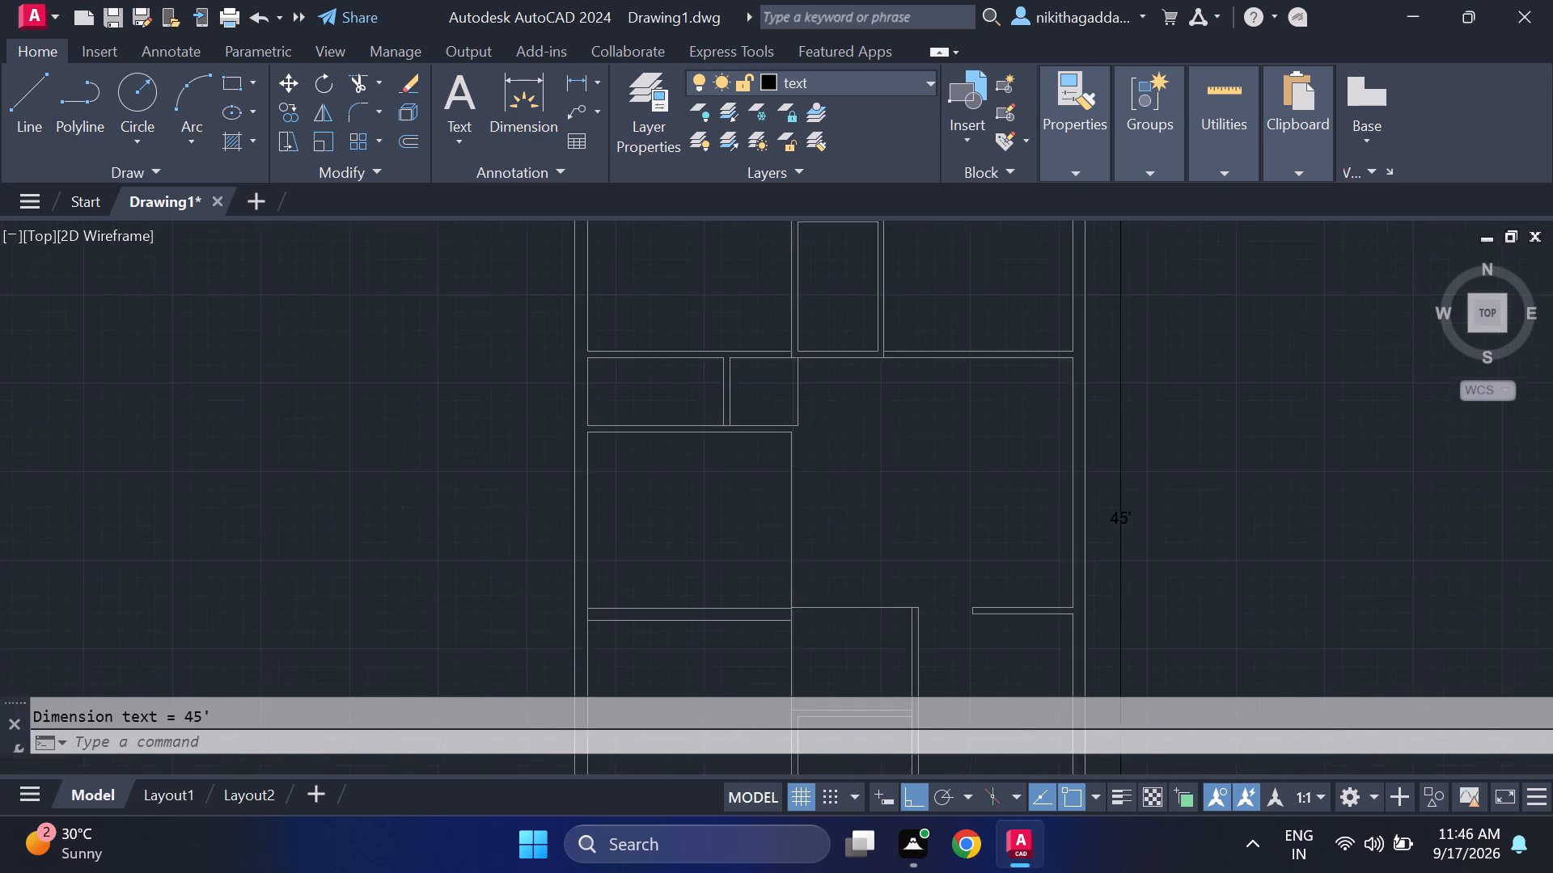
{"action": "type", "text": "tr"}
{"action": "key", "text": "Return"}
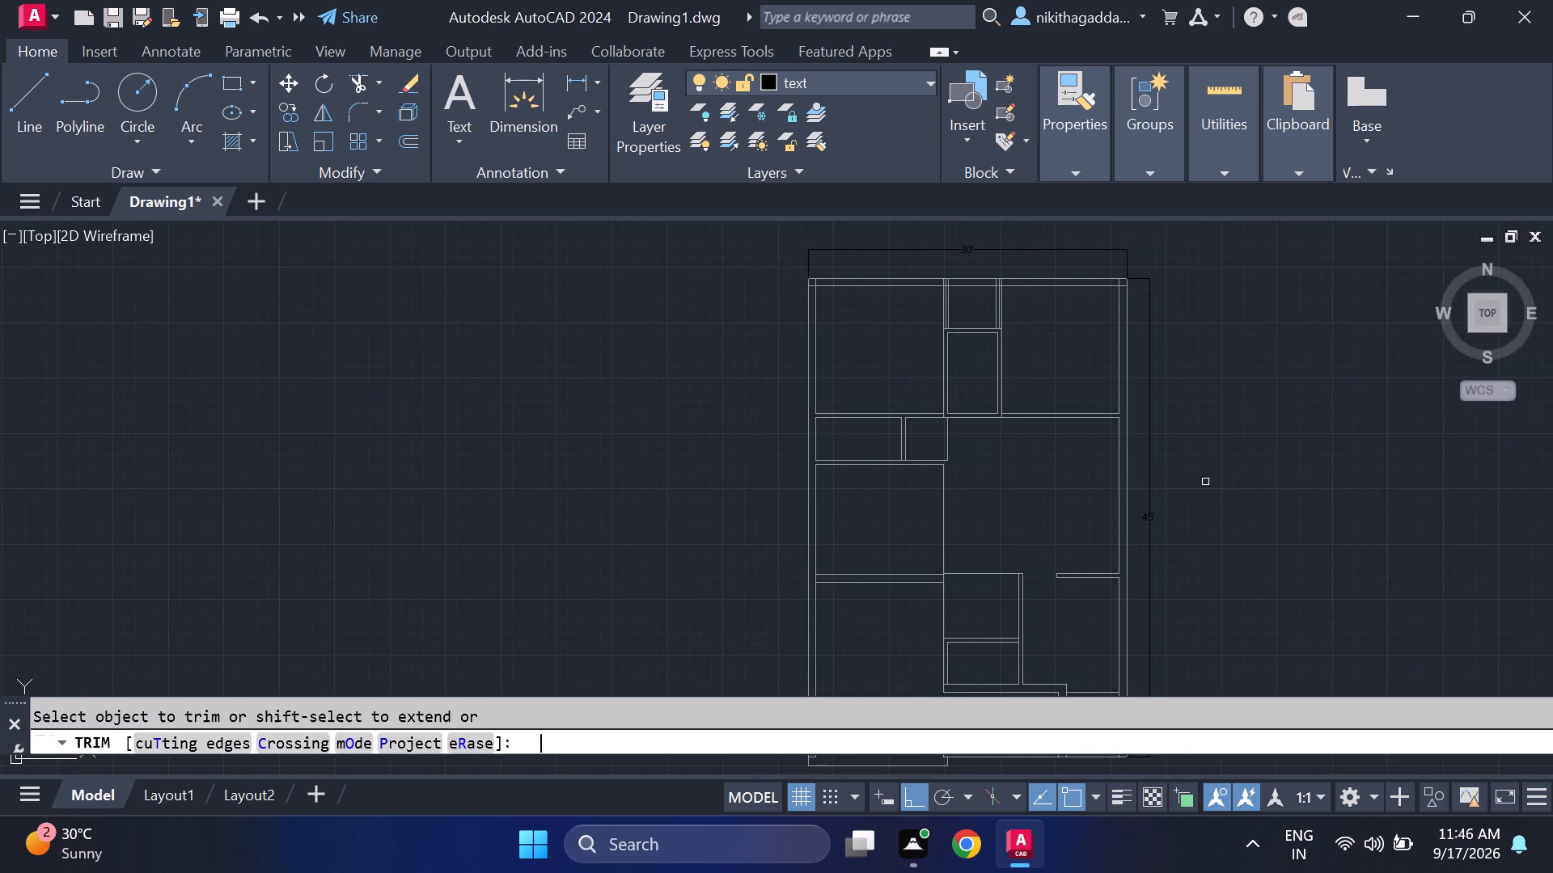
{"action": "middle_click_drag", "start_coordinate": [1226, 630], "coordinate": [1191, 377]}
{"action": "scroll", "coordinate": [1110, 459], "scroll_direction": "up", "scroll_amount": 4}
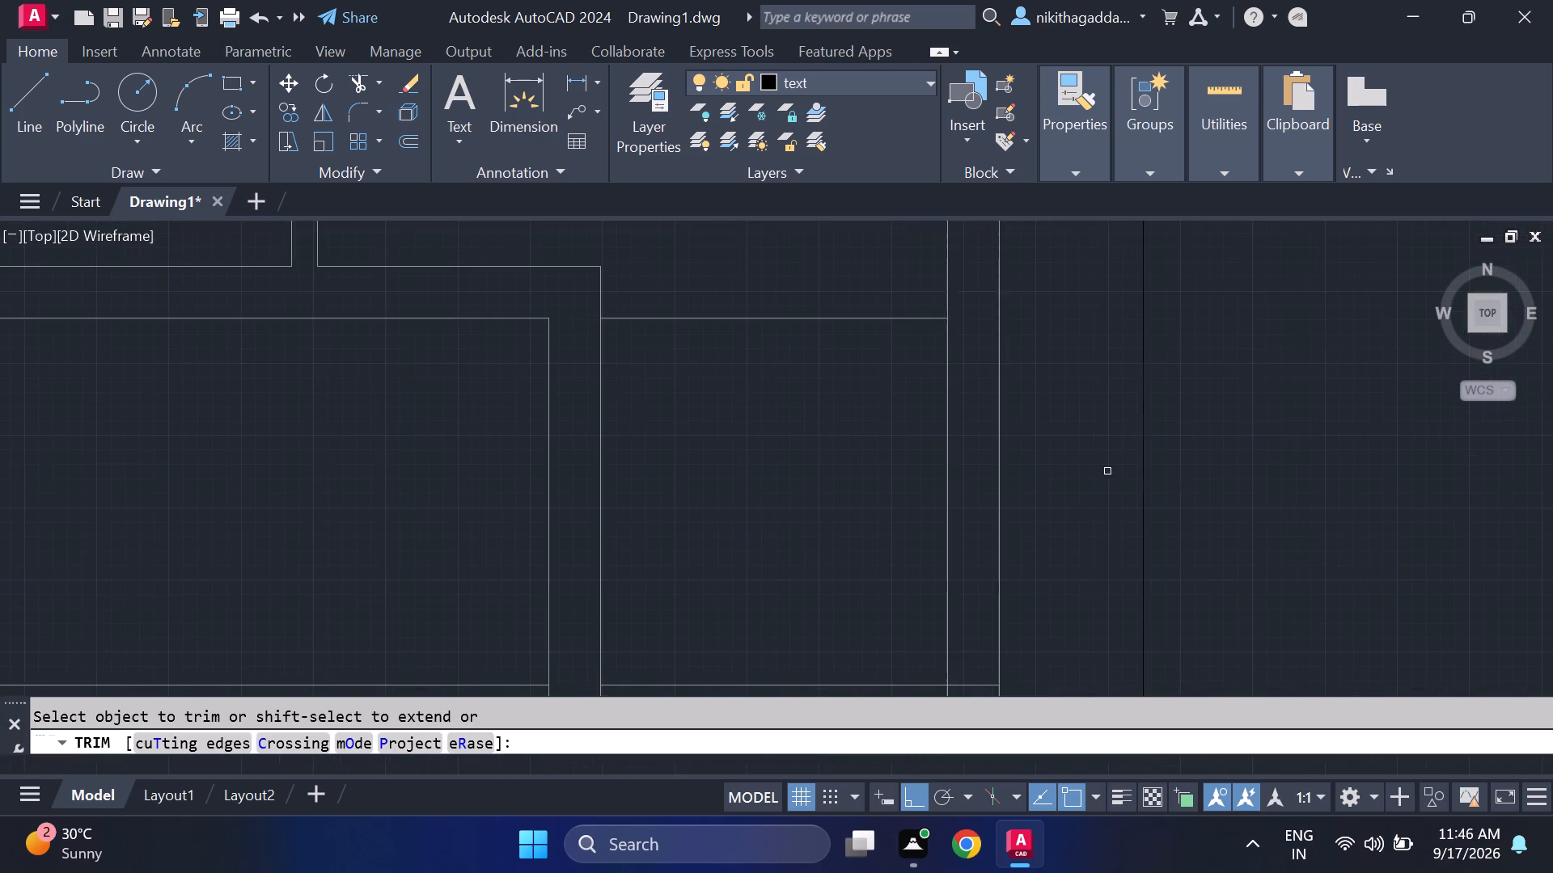
{"action": "middle_click_drag", "start_coordinate": [1094, 565], "coordinate": [1183, 352]}
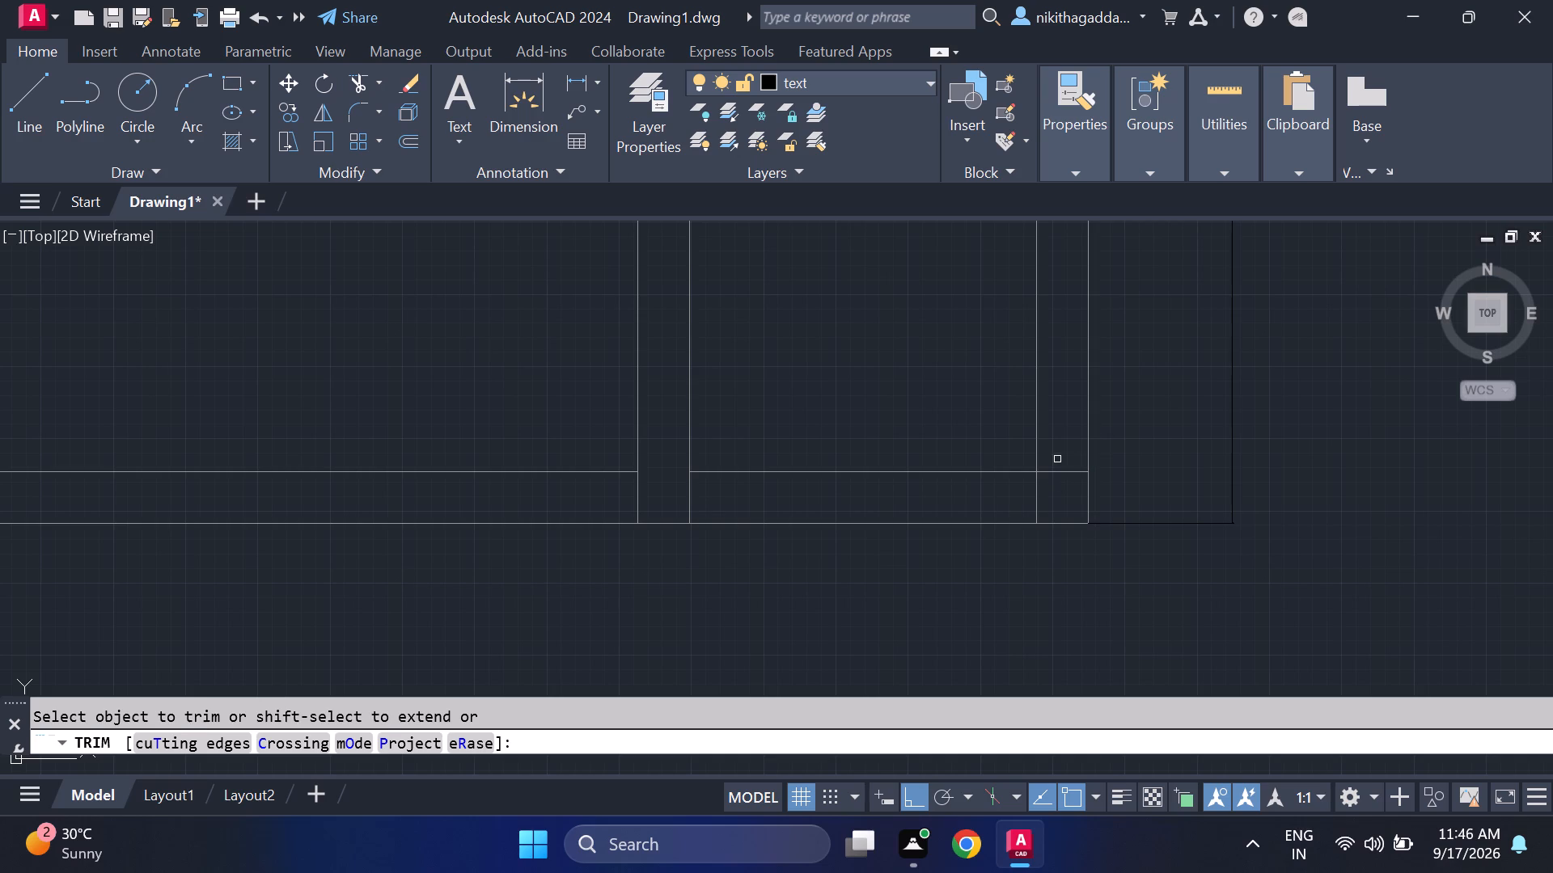
{"action": "left_click_drag", "start_coordinate": [1057, 459], "coordinate": [1005, 508]}
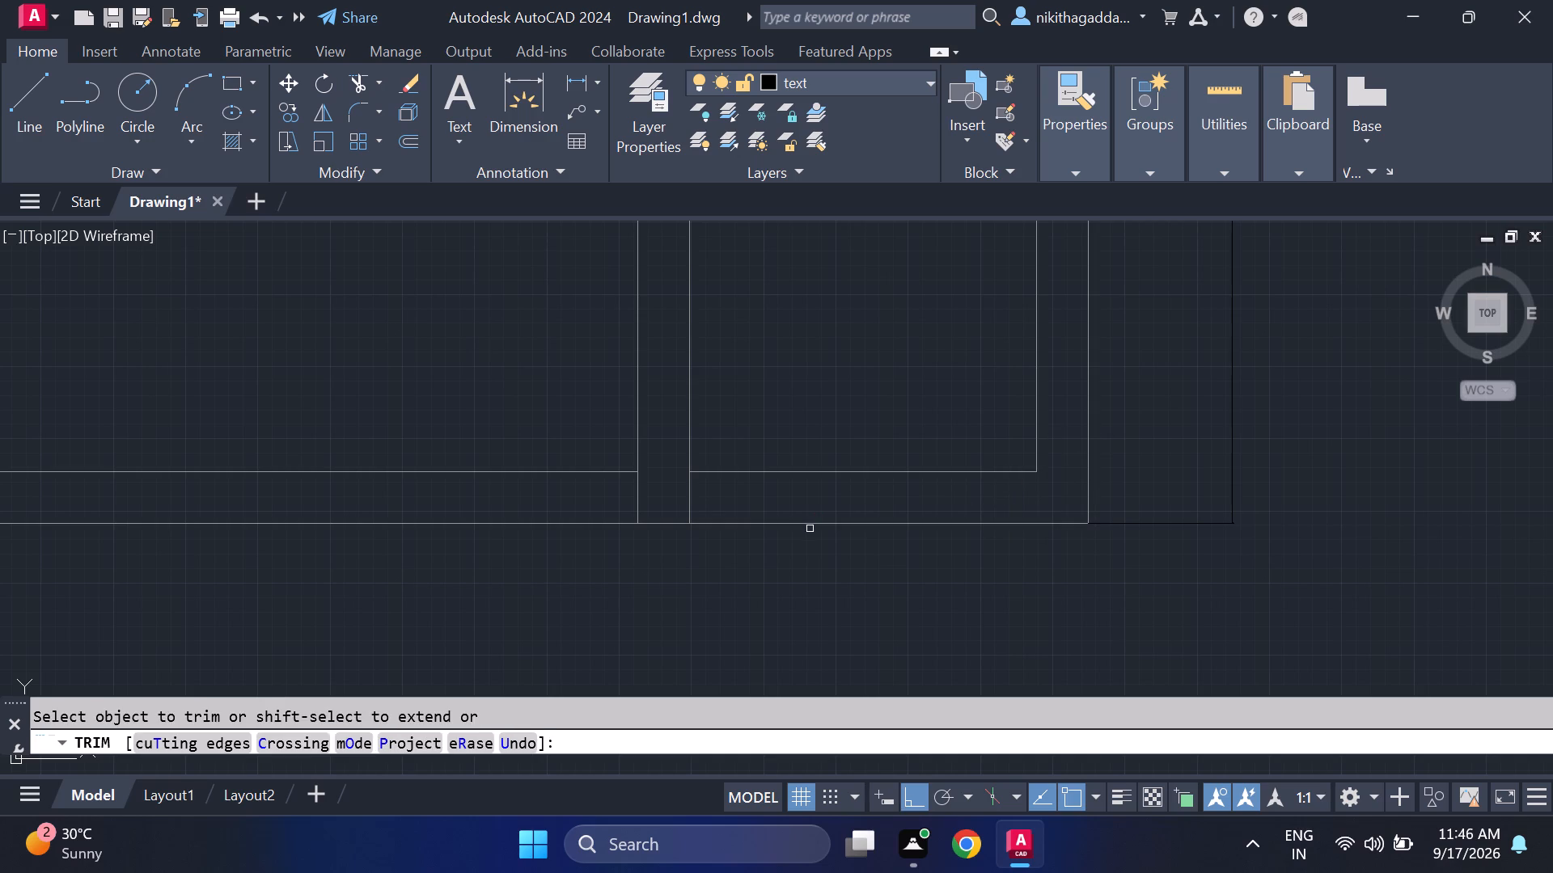
Trim the overrunning inner wall lines at the plan's top-left corner.
{"action": "scroll", "coordinate": [794, 533], "scroll_direction": "down", "scroll_amount": 3}
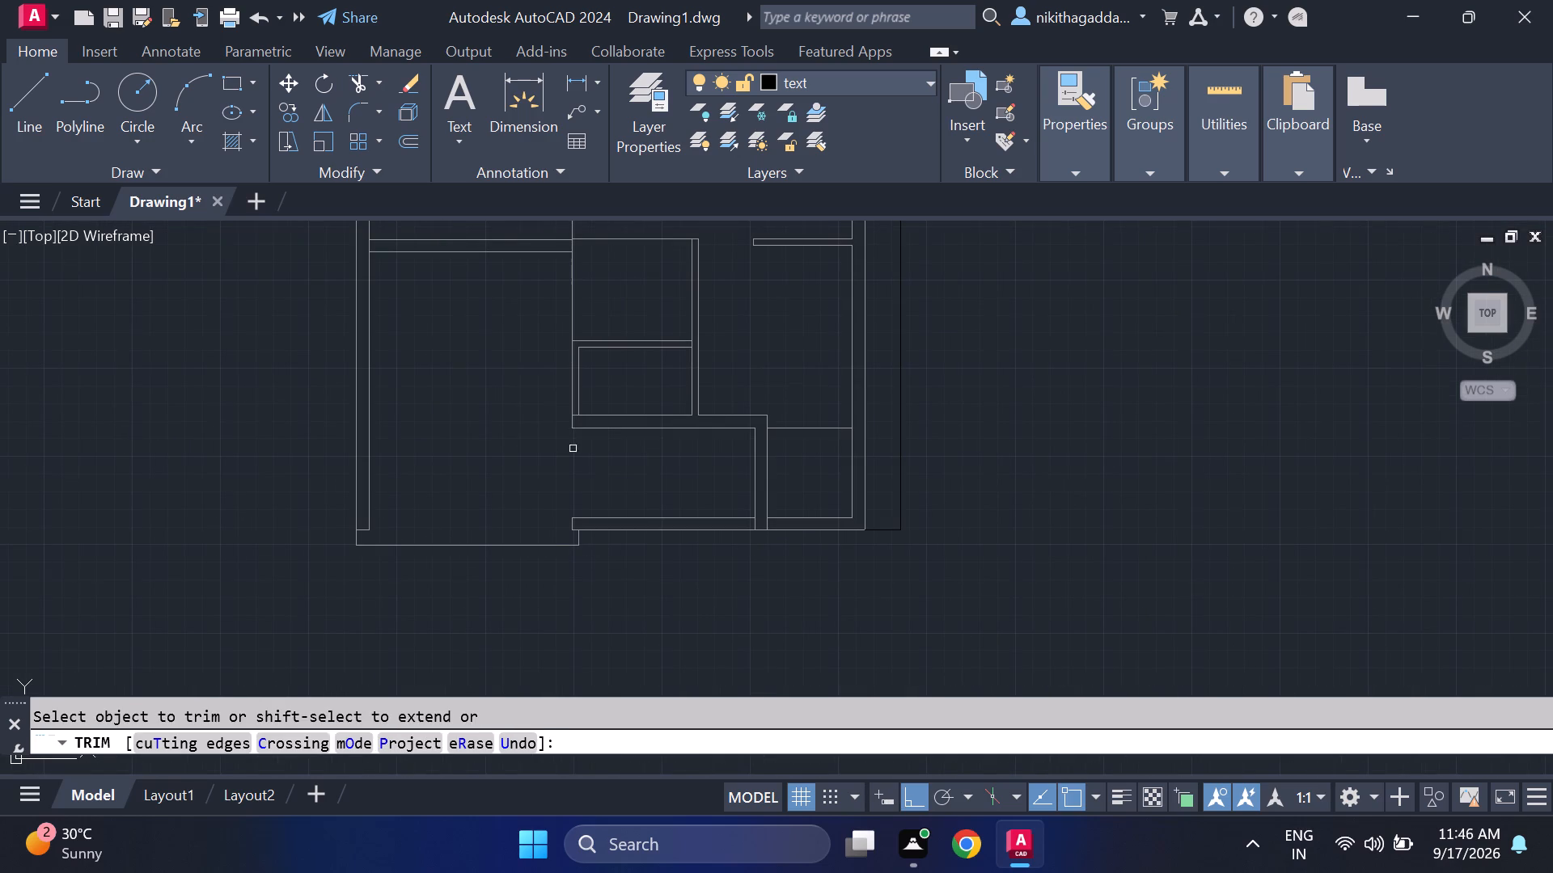
{"action": "scroll", "coordinate": [603, 440], "scroll_direction": "down", "scroll_amount": 2}
{"action": "middle_click_drag", "start_coordinate": [606, 306], "coordinate": [649, 580]}
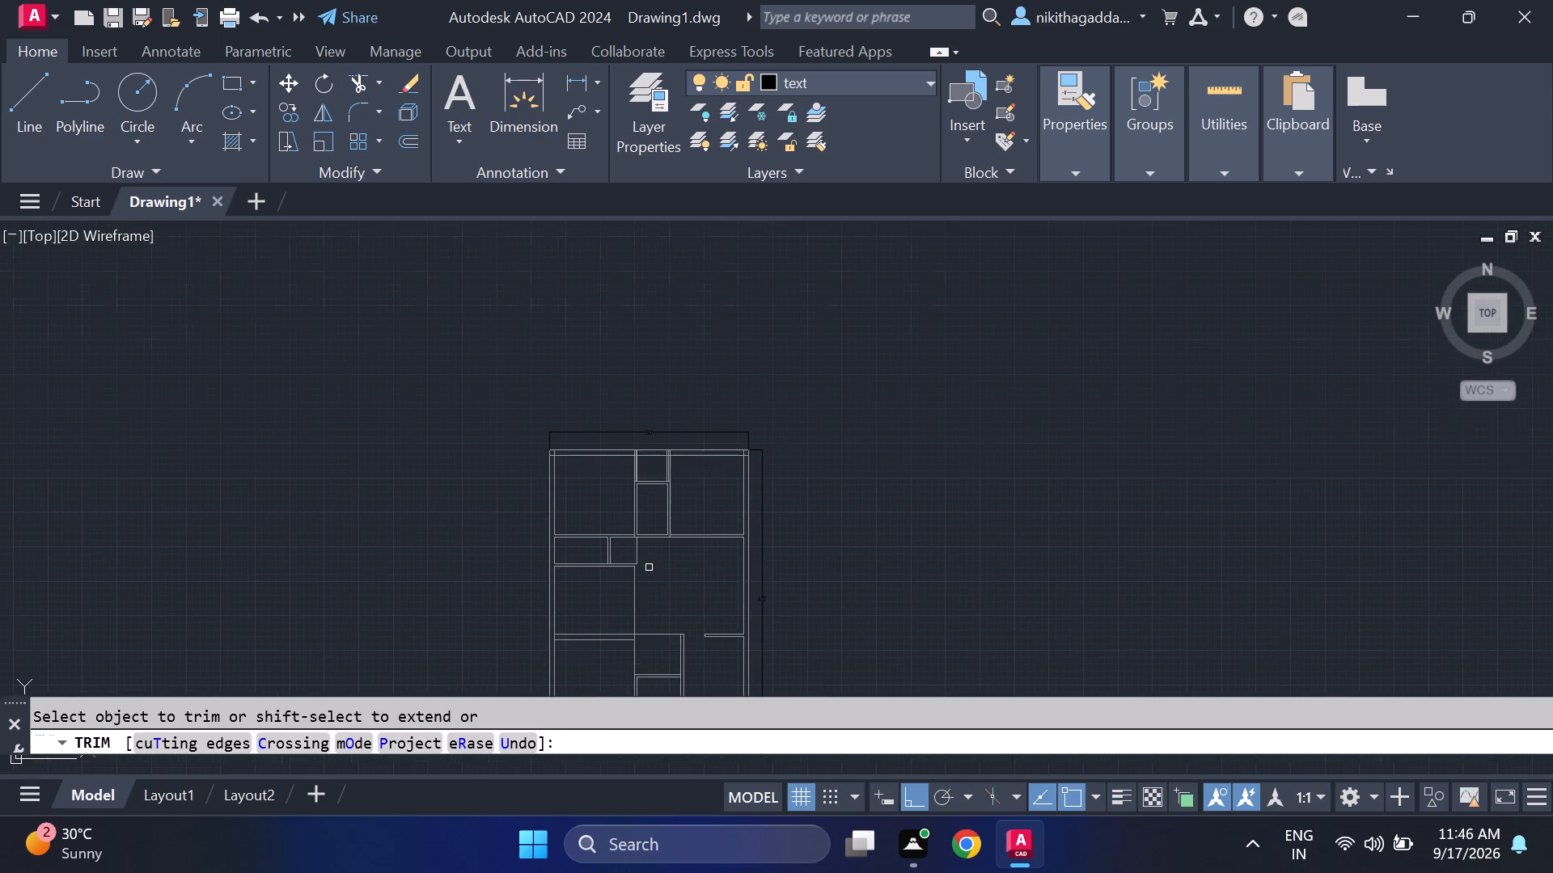
{"action": "scroll", "coordinate": [568, 447], "scroll_direction": "up", "scroll_amount": 6}
{"action": "left_click_drag", "start_coordinate": [480, 375], "coordinate": [472, 373]}
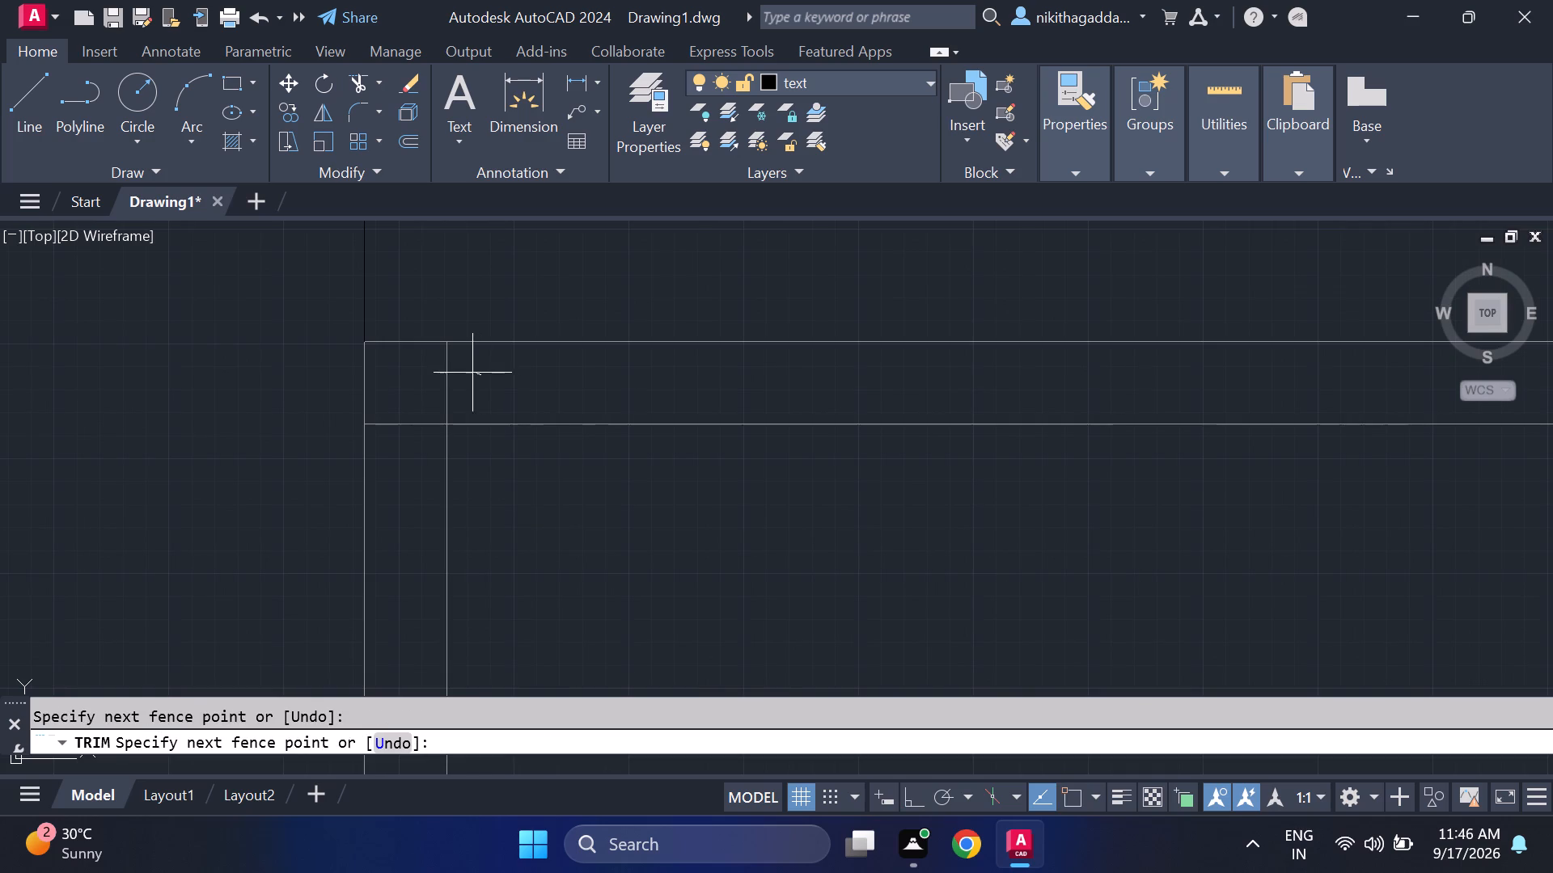
{"action": "left_click_drag", "start_coordinate": [472, 373], "coordinate": [379, 462]}
Trim the ends of both sets of vertical partition lines that cross the thickness of the top outer wall.
{"action": "scroll", "coordinate": [734, 536], "scroll_direction": "down", "scroll_amount": 4}
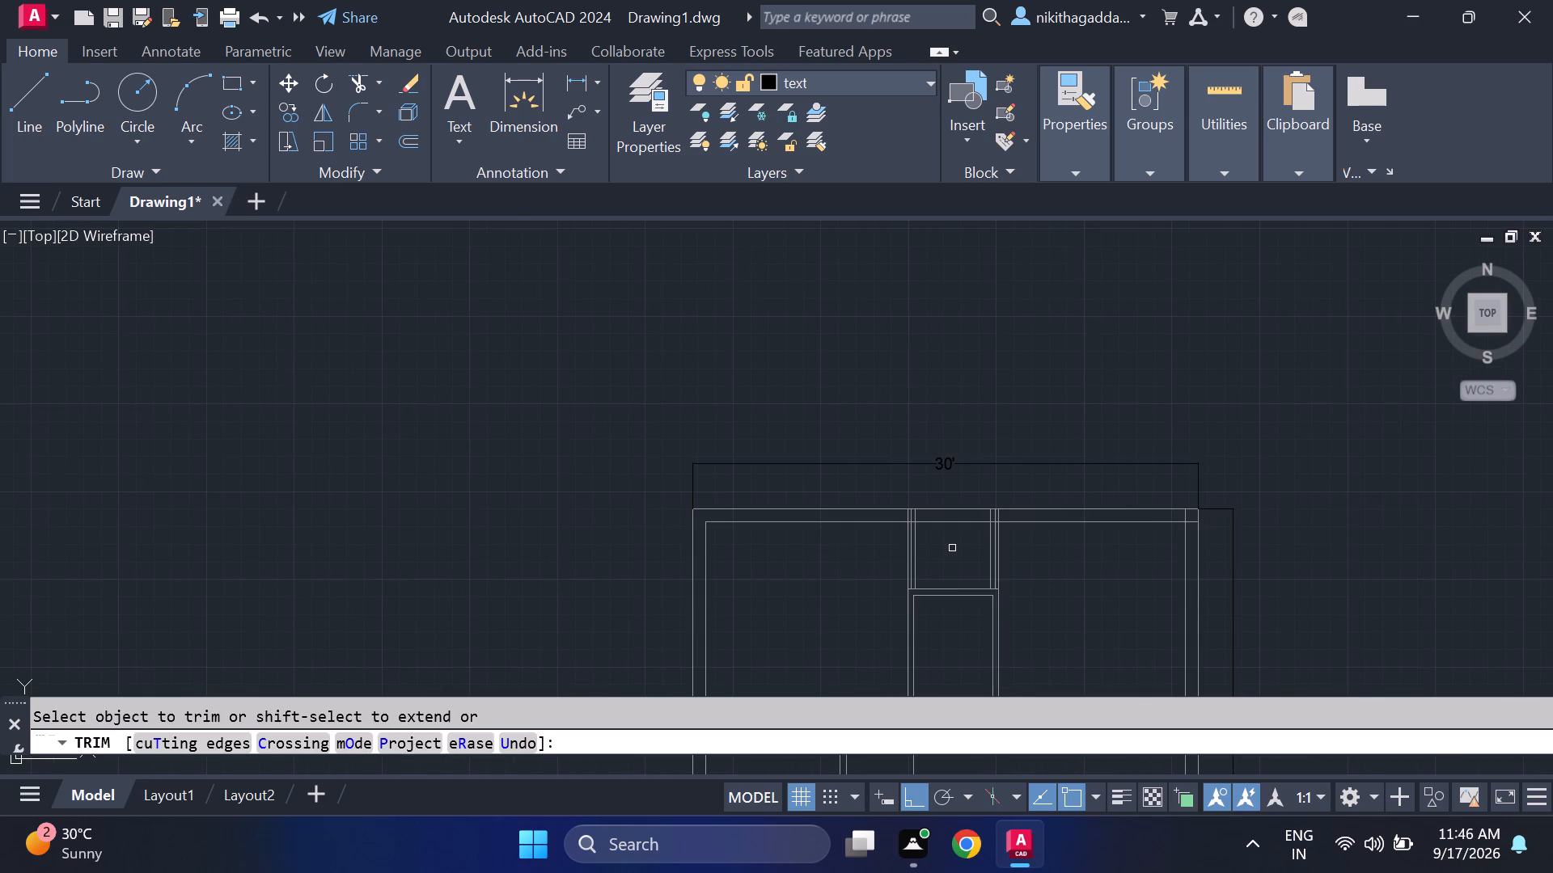
{"action": "scroll", "coordinate": [927, 517], "scroll_direction": "up", "scroll_amount": 4}
{"action": "left_click_drag", "start_coordinate": [898, 517], "coordinate": [708, 511]}
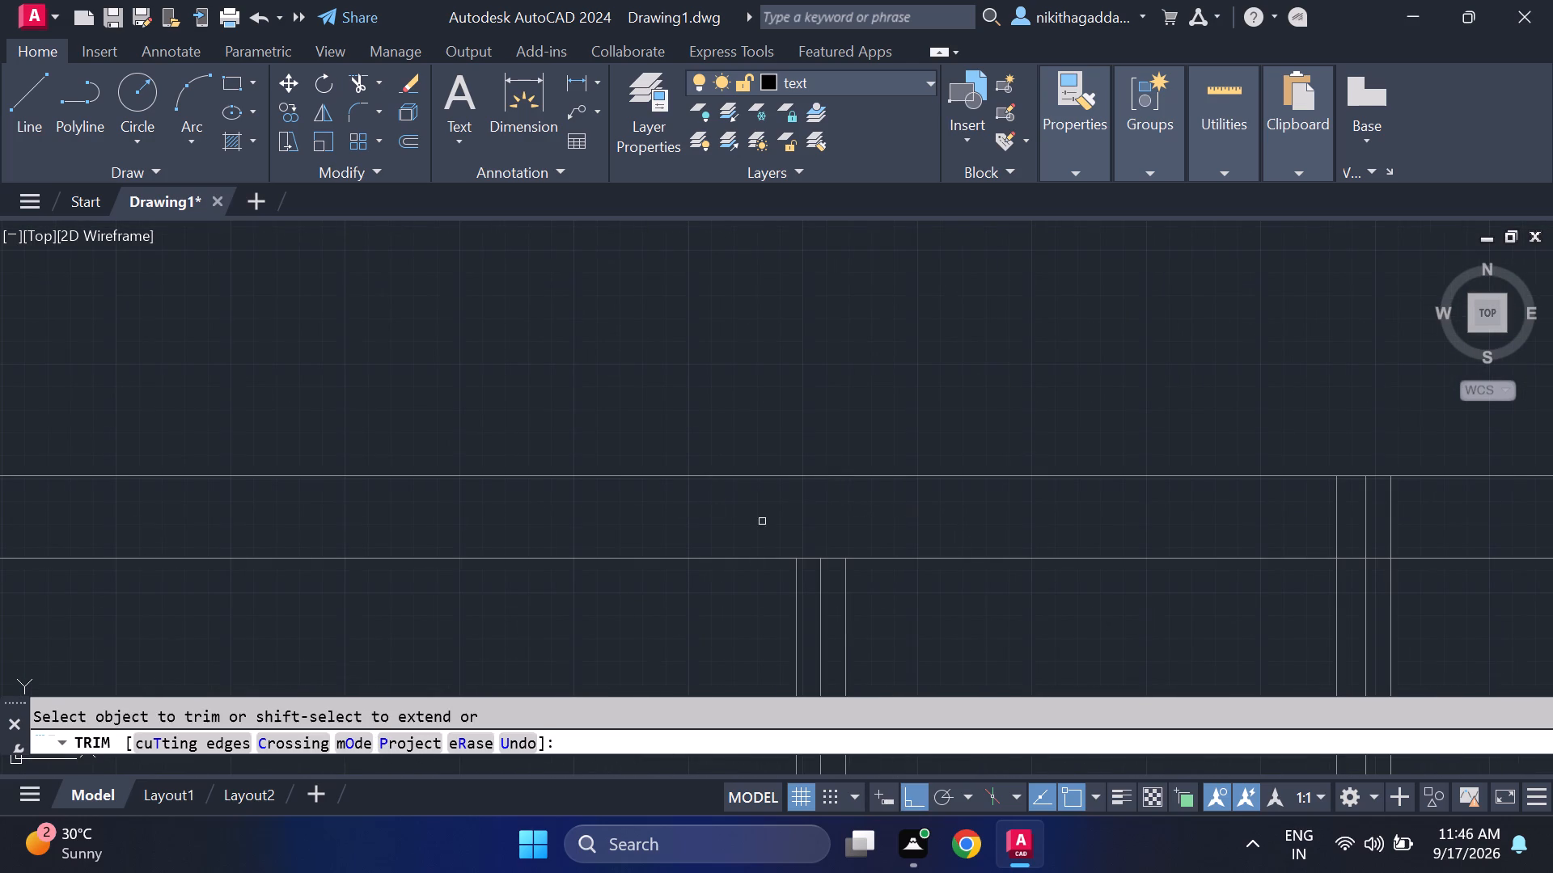
{"action": "middle_click_drag", "start_coordinate": [1022, 564], "coordinate": [757, 500]}
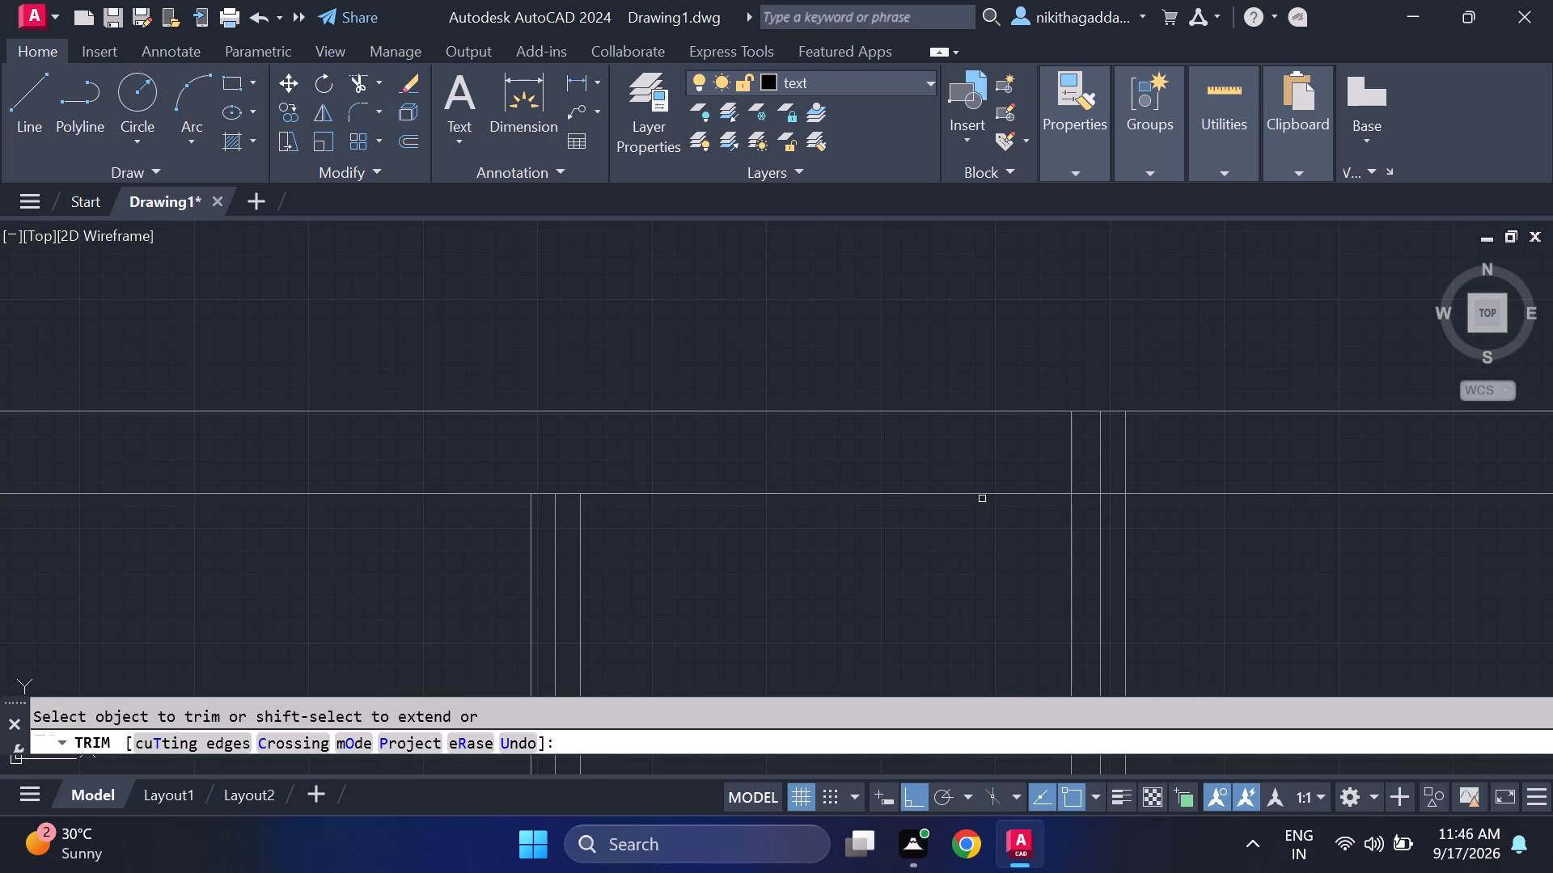
{"action": "left_click_drag", "start_coordinate": [1163, 456], "coordinate": [941, 445]}
Trim the overrunning inner wall lines at the plan's top-right corner.
{"action": "scroll", "coordinate": [1001, 509], "scroll_direction": "down", "scroll_amount": 4}
{"action": "middle_click_drag", "start_coordinate": [1145, 579], "coordinate": [1112, 550]}
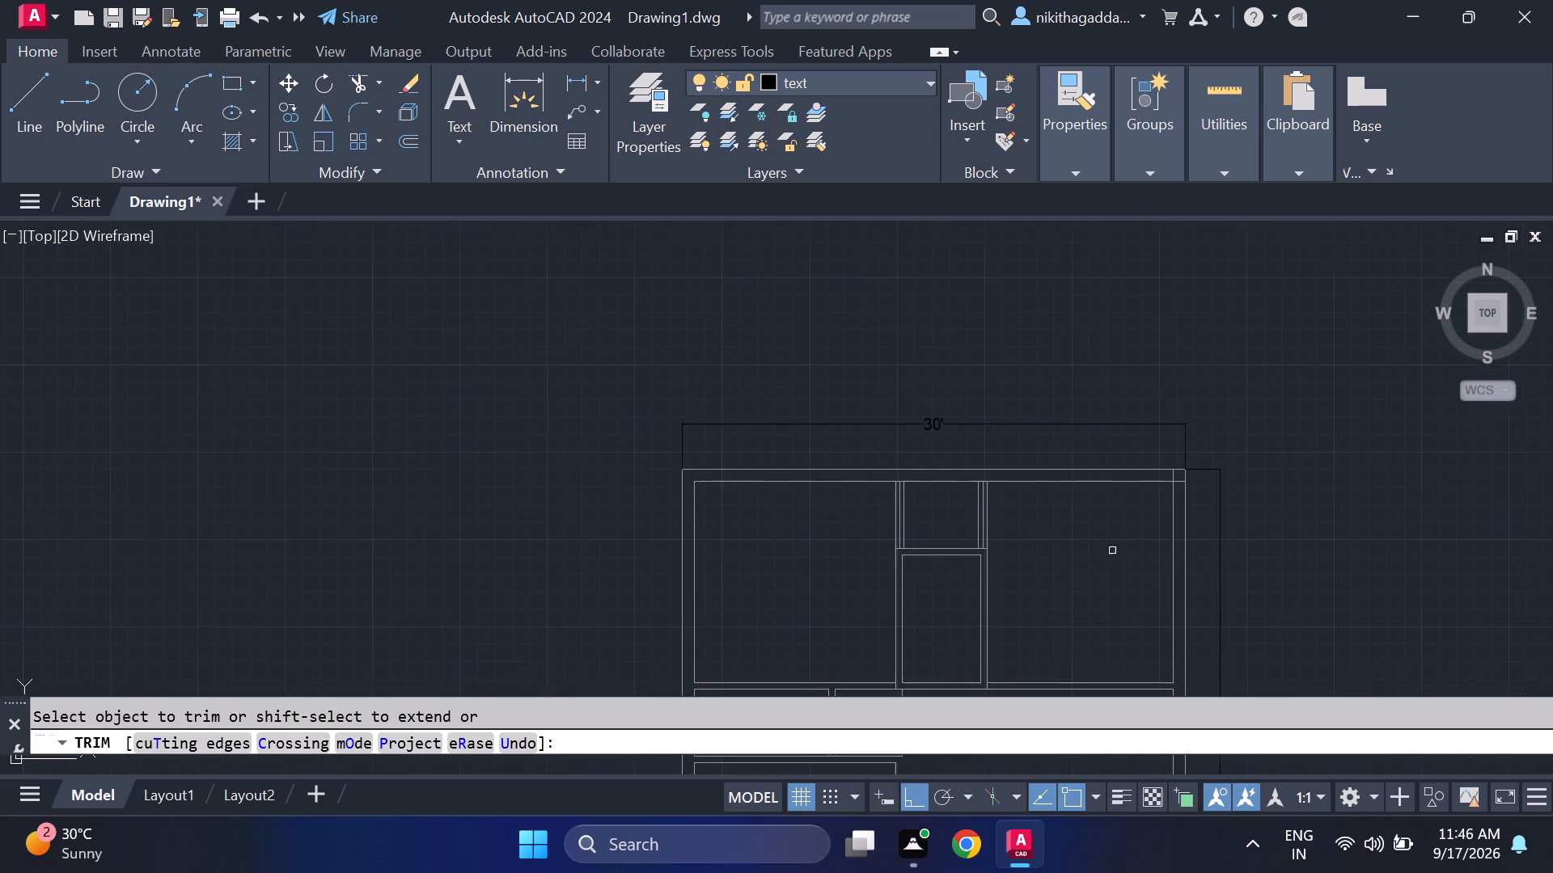
{"action": "scroll", "coordinate": [1174, 516], "scroll_direction": "up", "scroll_amount": 3}
{"action": "left_click_drag", "start_coordinate": [1162, 354], "coordinate": [1186, 407]}
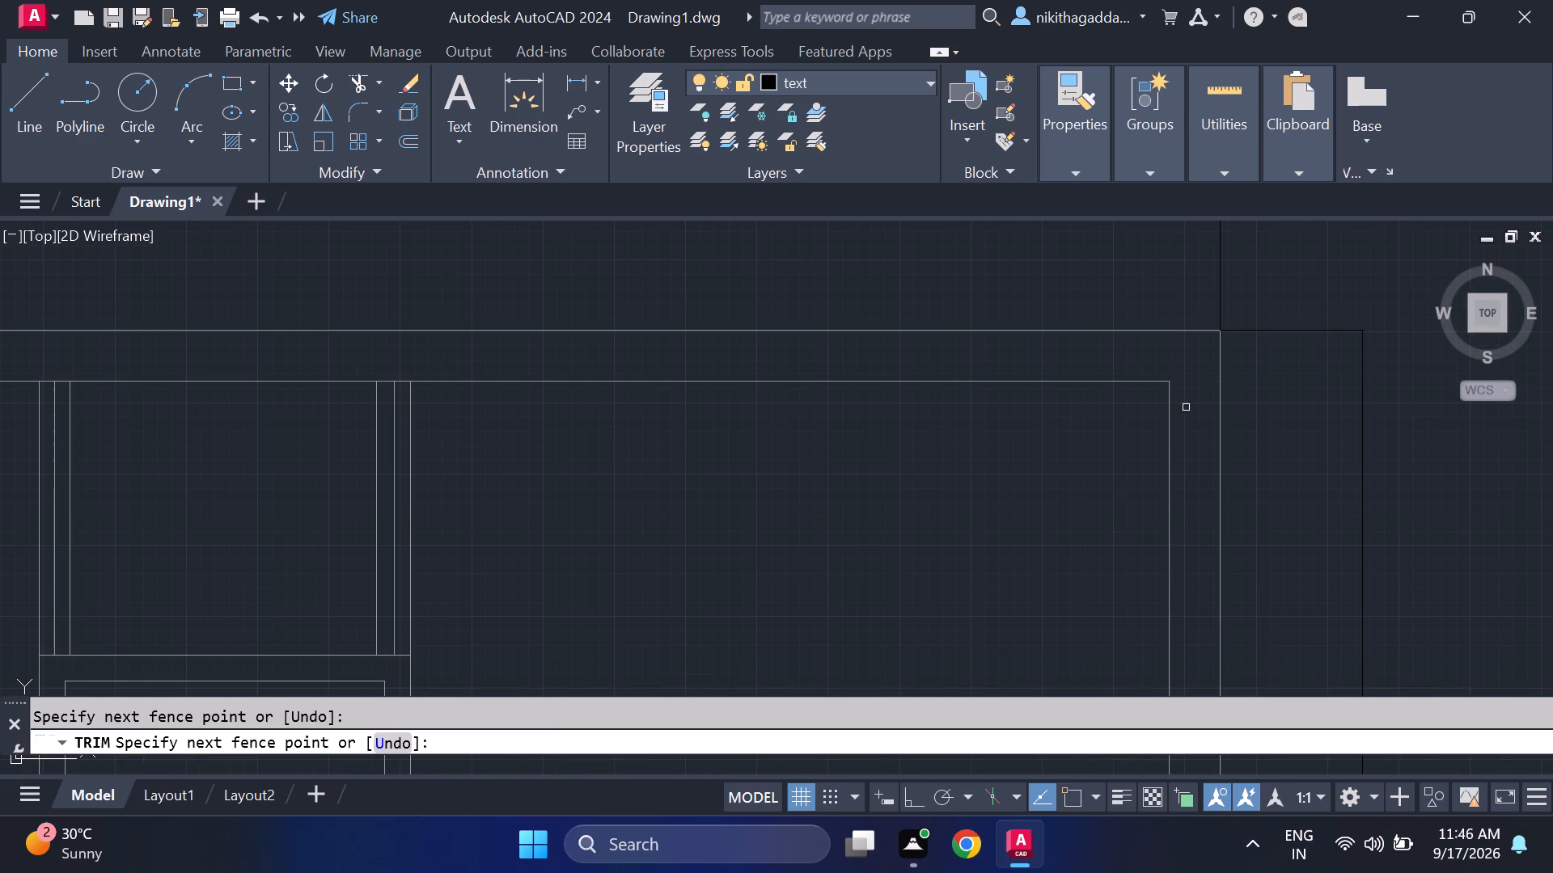
{"action": "scroll", "coordinate": [1184, 439], "scroll_direction": "down", "scroll_amount": 4}
{"action": "middle_click_drag", "start_coordinate": [1217, 536], "coordinate": [1199, 511]}
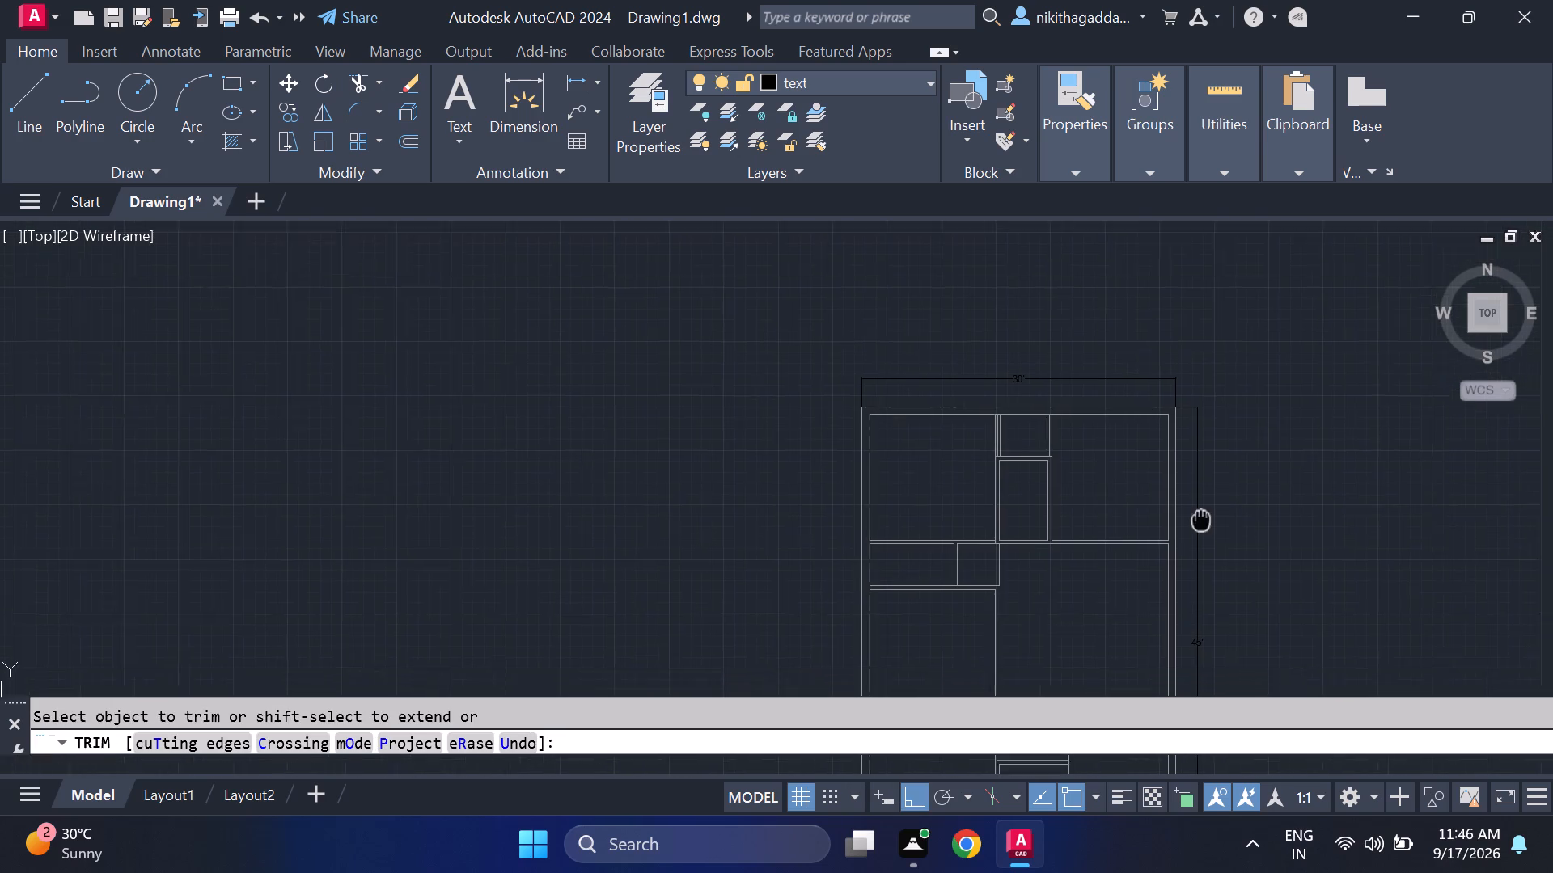
Offset the single vertical partition line on the right of the middle-left room by 4.5" toward the open central space.
{"action": "middle_click_drag", "start_coordinate": [1199, 511], "coordinate": [1051, 285]}
{"action": "scroll", "coordinate": [1051, 283], "scroll_direction": "down", "scroll_amount": 1}
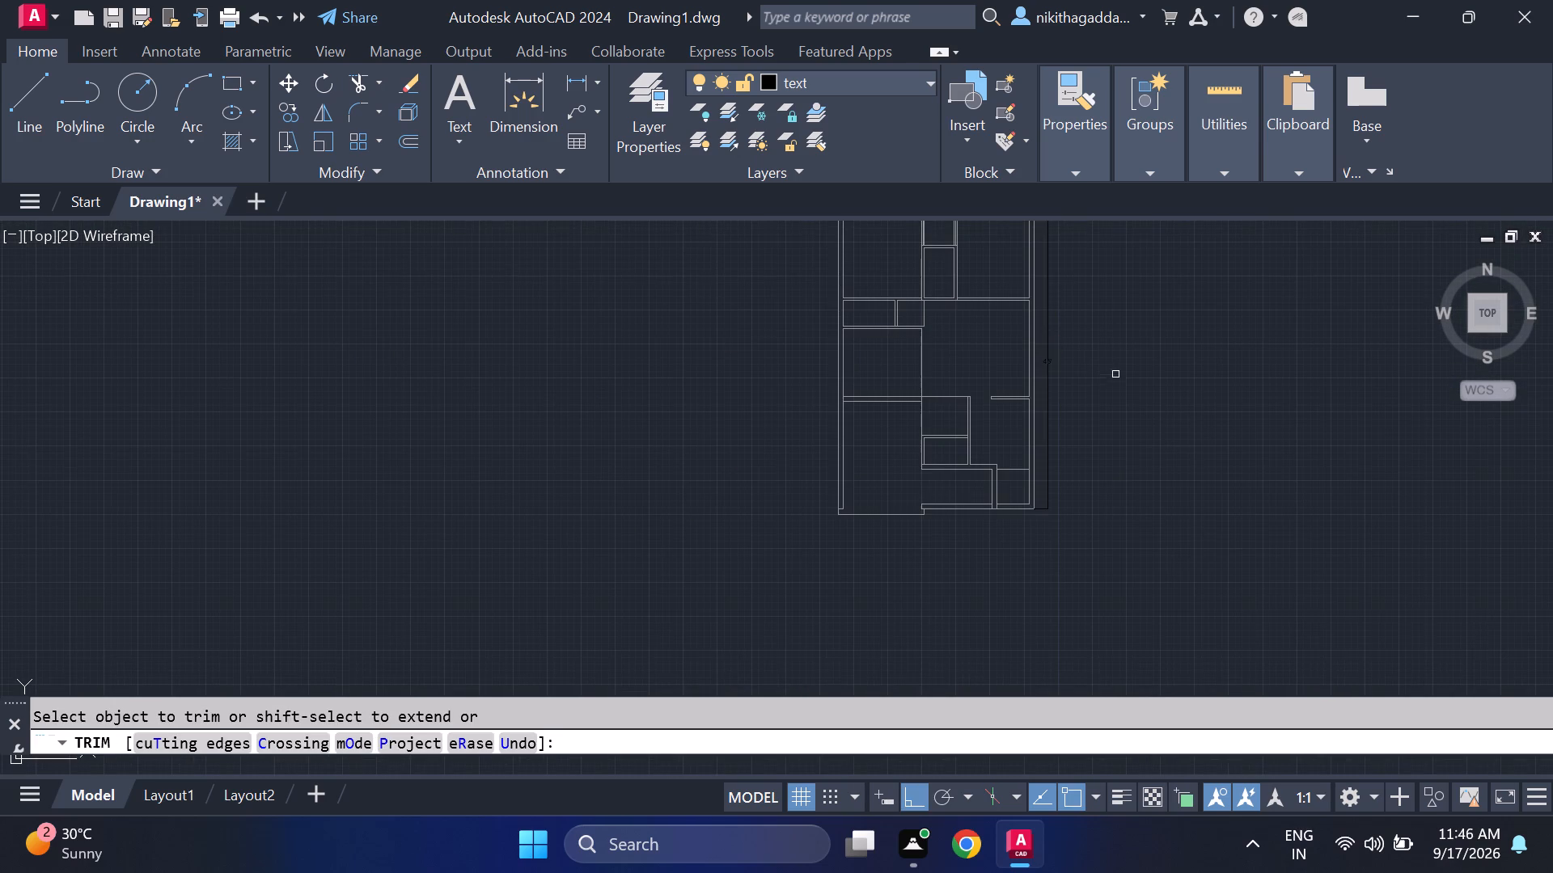
{"action": "scroll", "coordinate": [1115, 373], "scroll_direction": "up", "scroll_amount": 2}
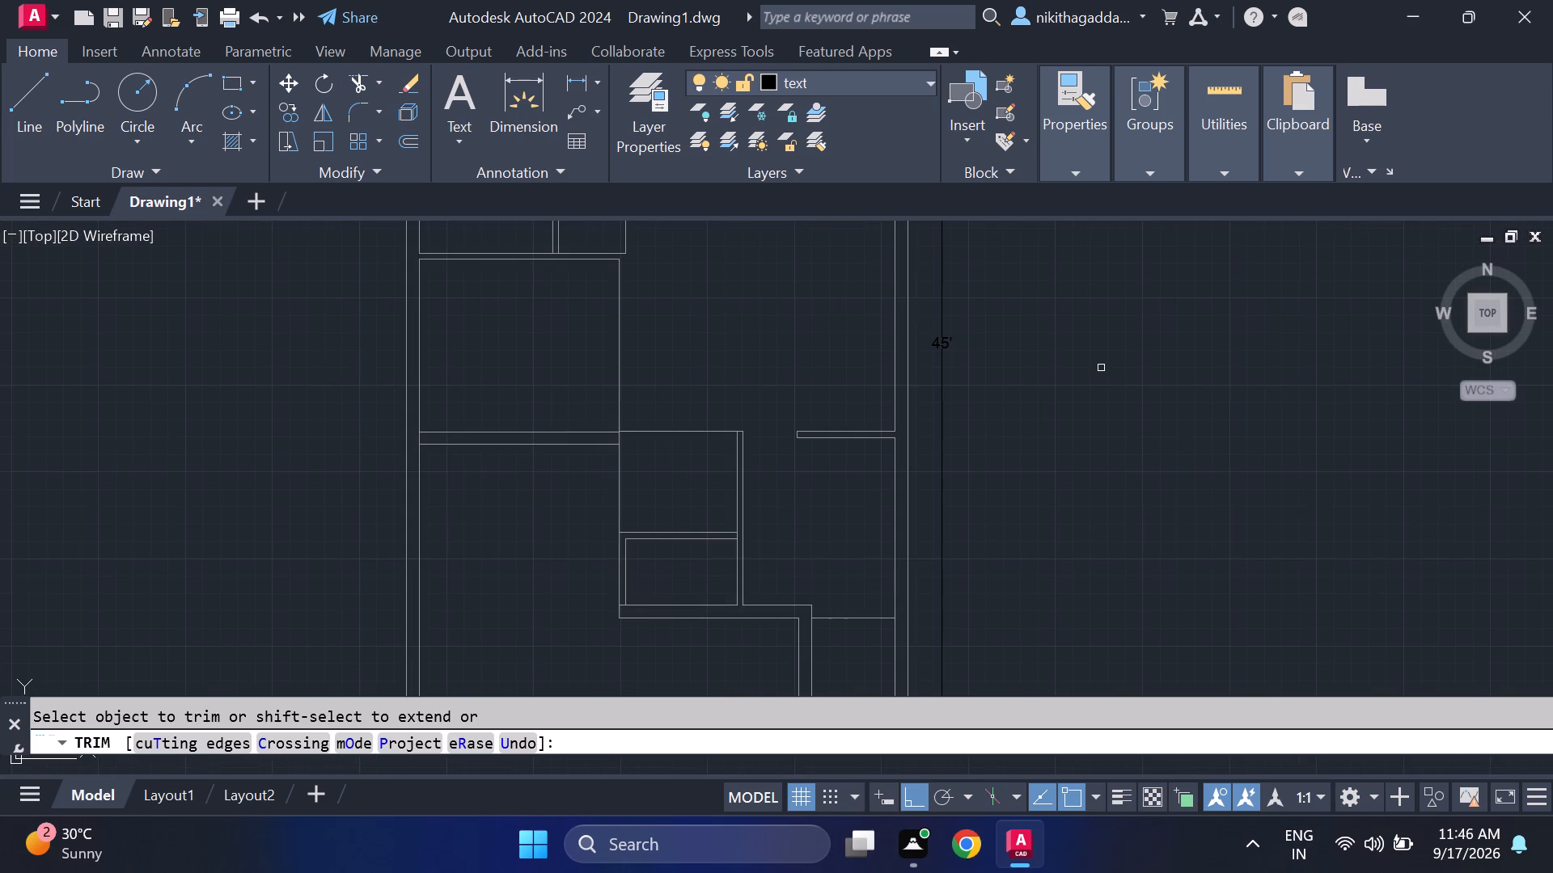
{"action": "key", "text": "Escape"}
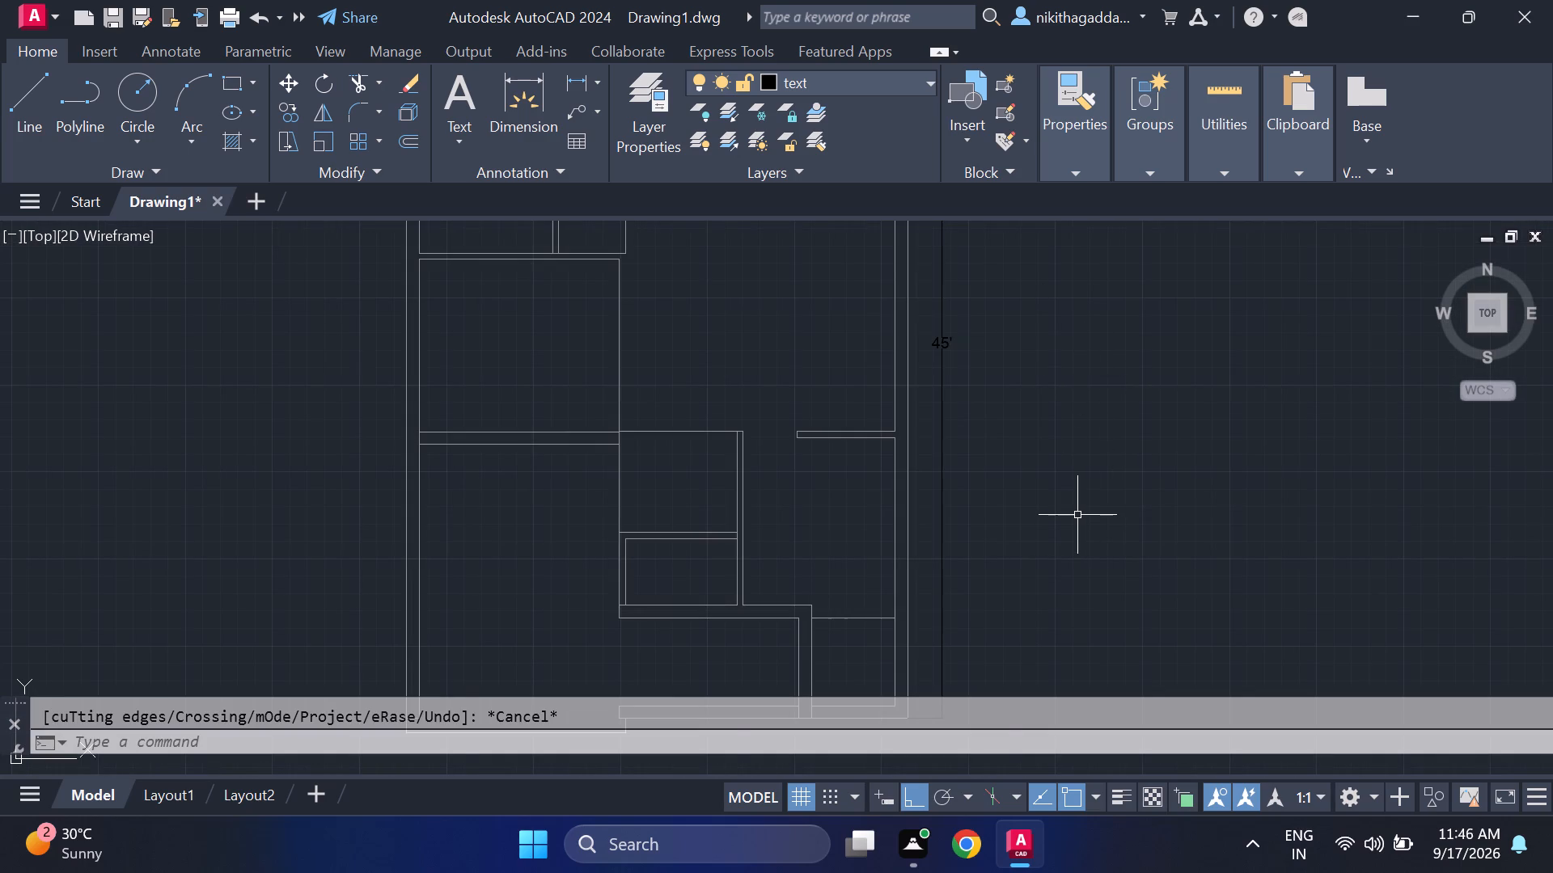
{"action": "scroll", "coordinate": [1077, 515], "scroll_direction": "down", "scroll_amount": 1}
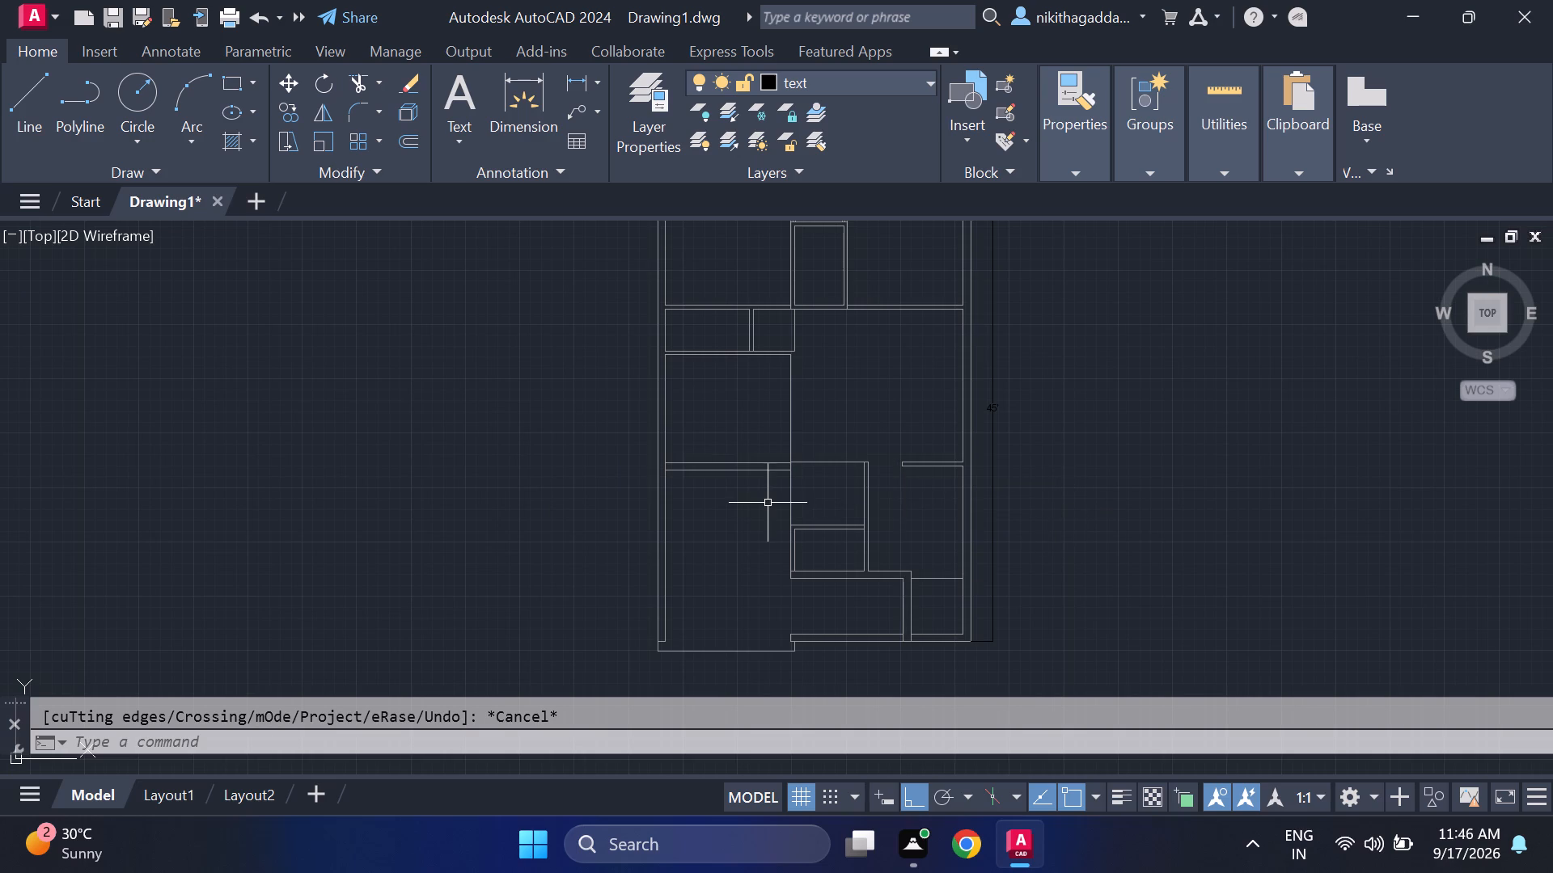
{"action": "scroll", "coordinate": [768, 502], "scroll_direction": "up", "scroll_amount": 2}
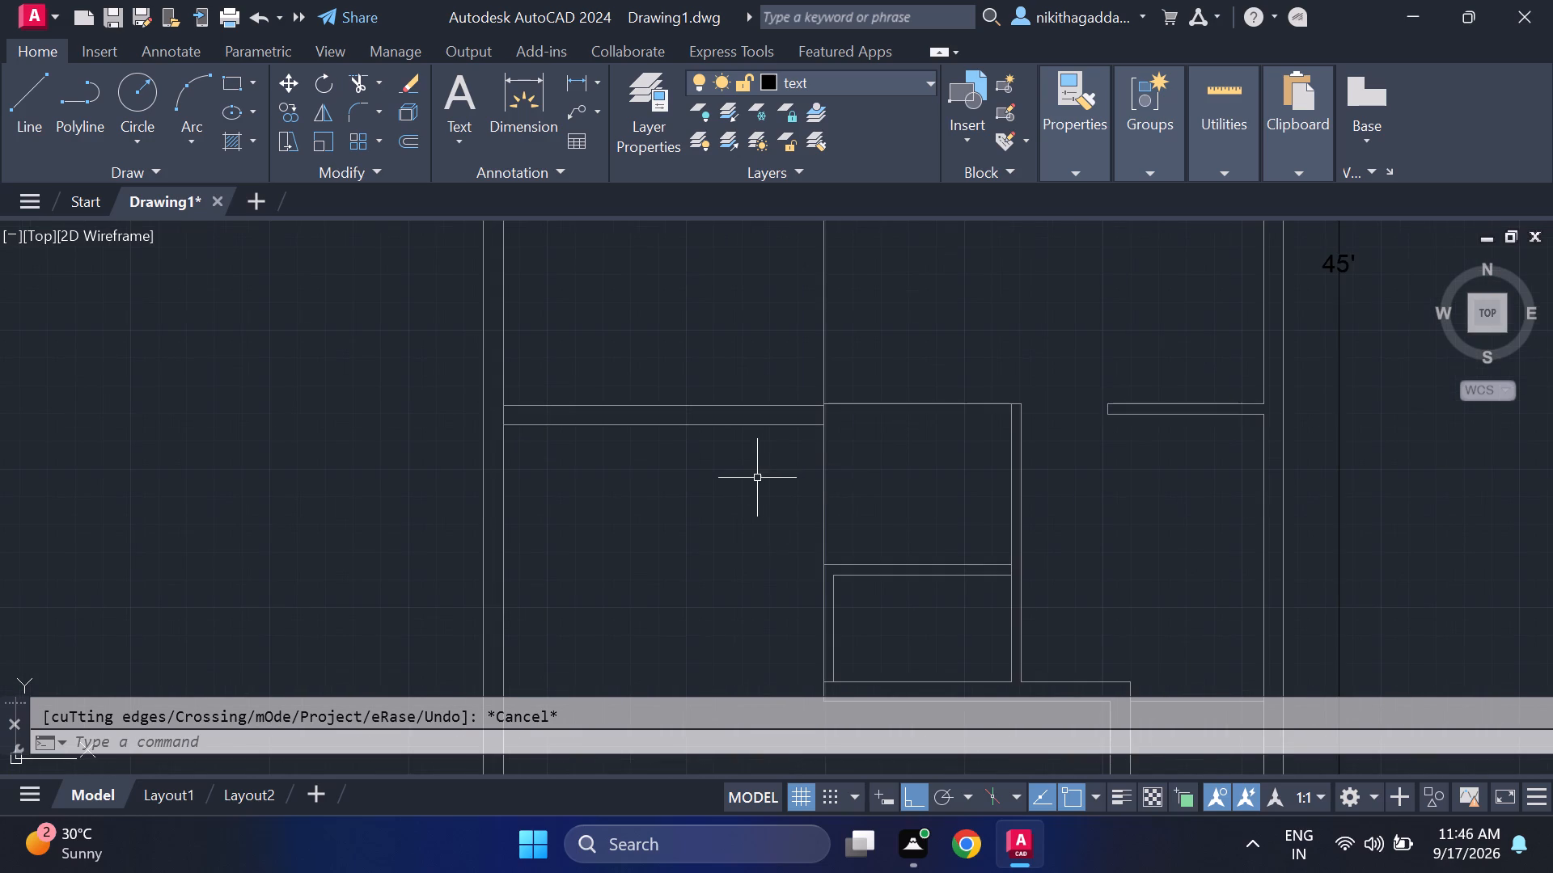
{"action": "middle_click_drag", "start_coordinate": [757, 478], "coordinate": [745, 559]}
{"action": "scroll", "coordinate": [798, 543], "scroll_direction": "down", "scroll_amount": 1}
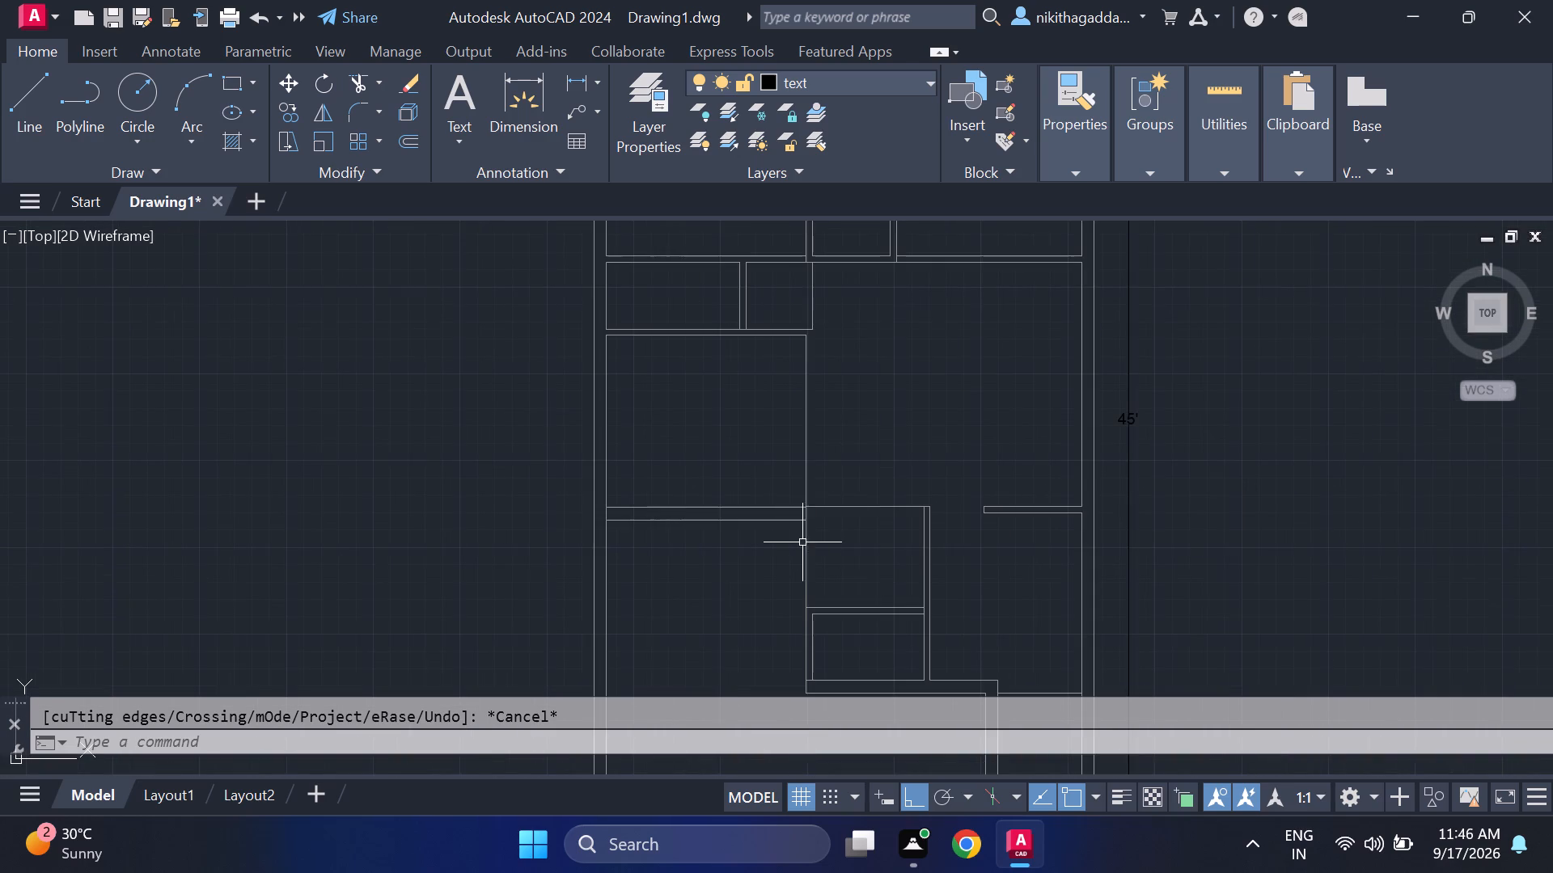
{"action": "middle_click_drag", "start_coordinate": [873, 458], "coordinate": [879, 486]}
{"action": "type", "text": "of"}
{"action": "key", "text": "Return"}
{"action": "type", "text": "4.5\""}
{"action": "key", "text": "Return"}
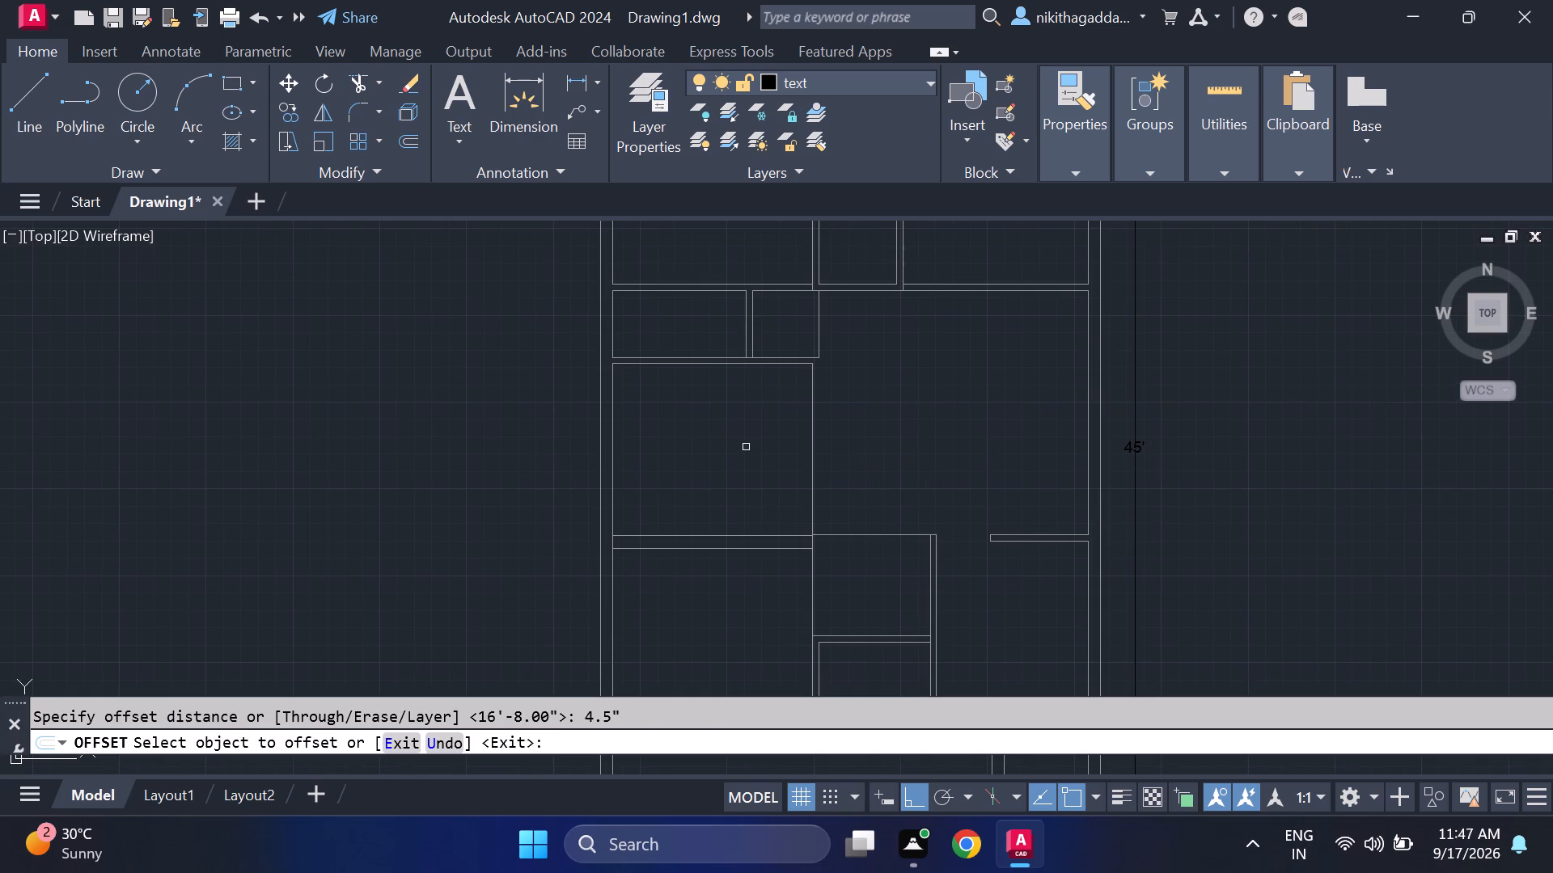
{"action": "left_click", "coordinate": [811, 445]}
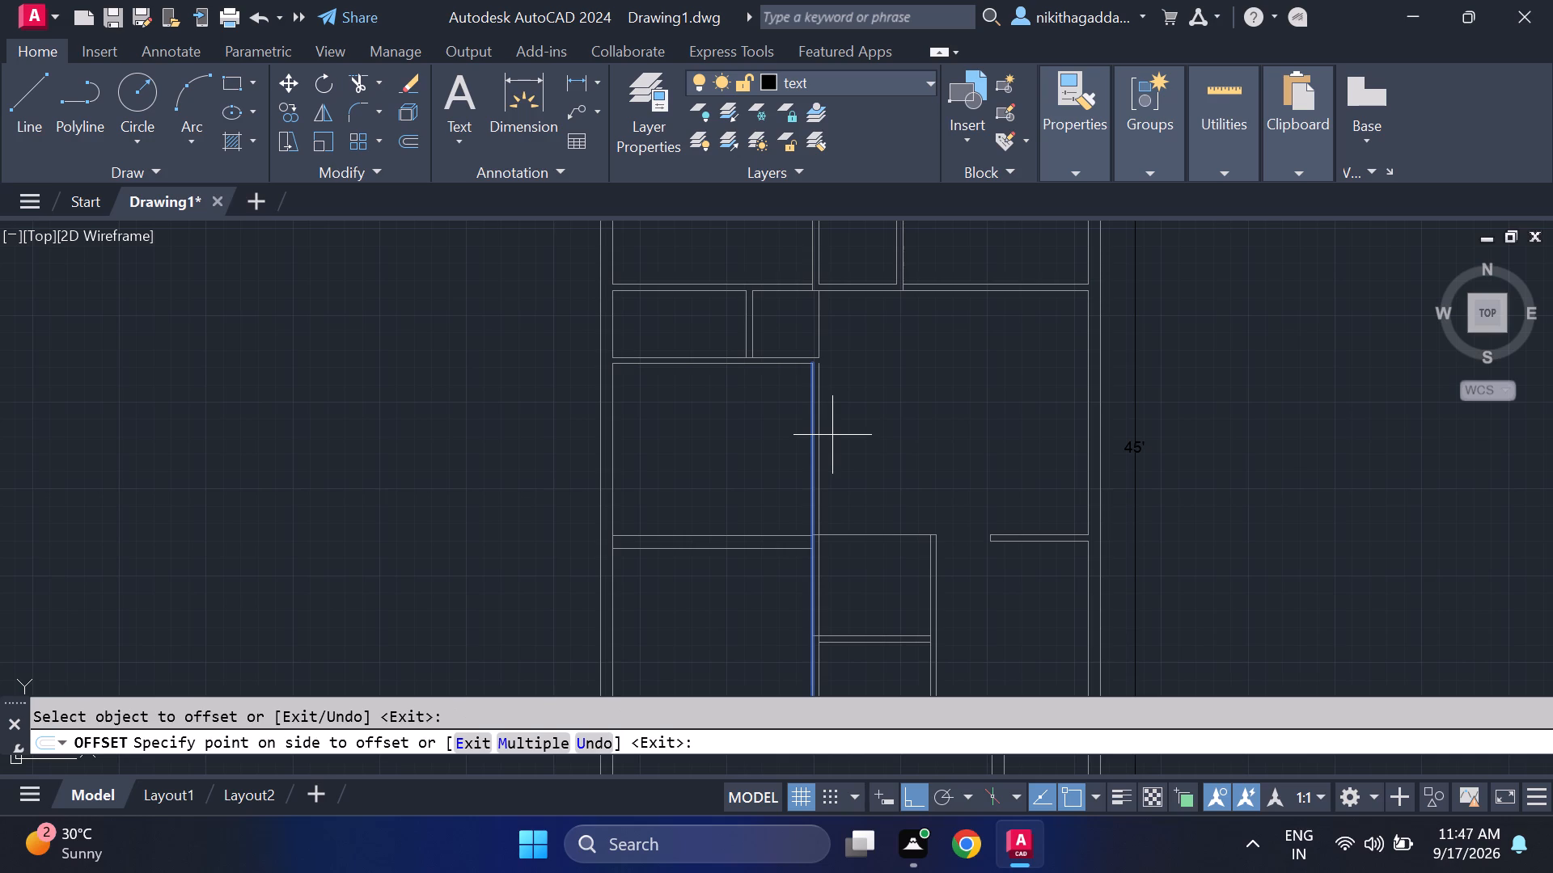
{"action": "left_click", "coordinate": [832, 435]}
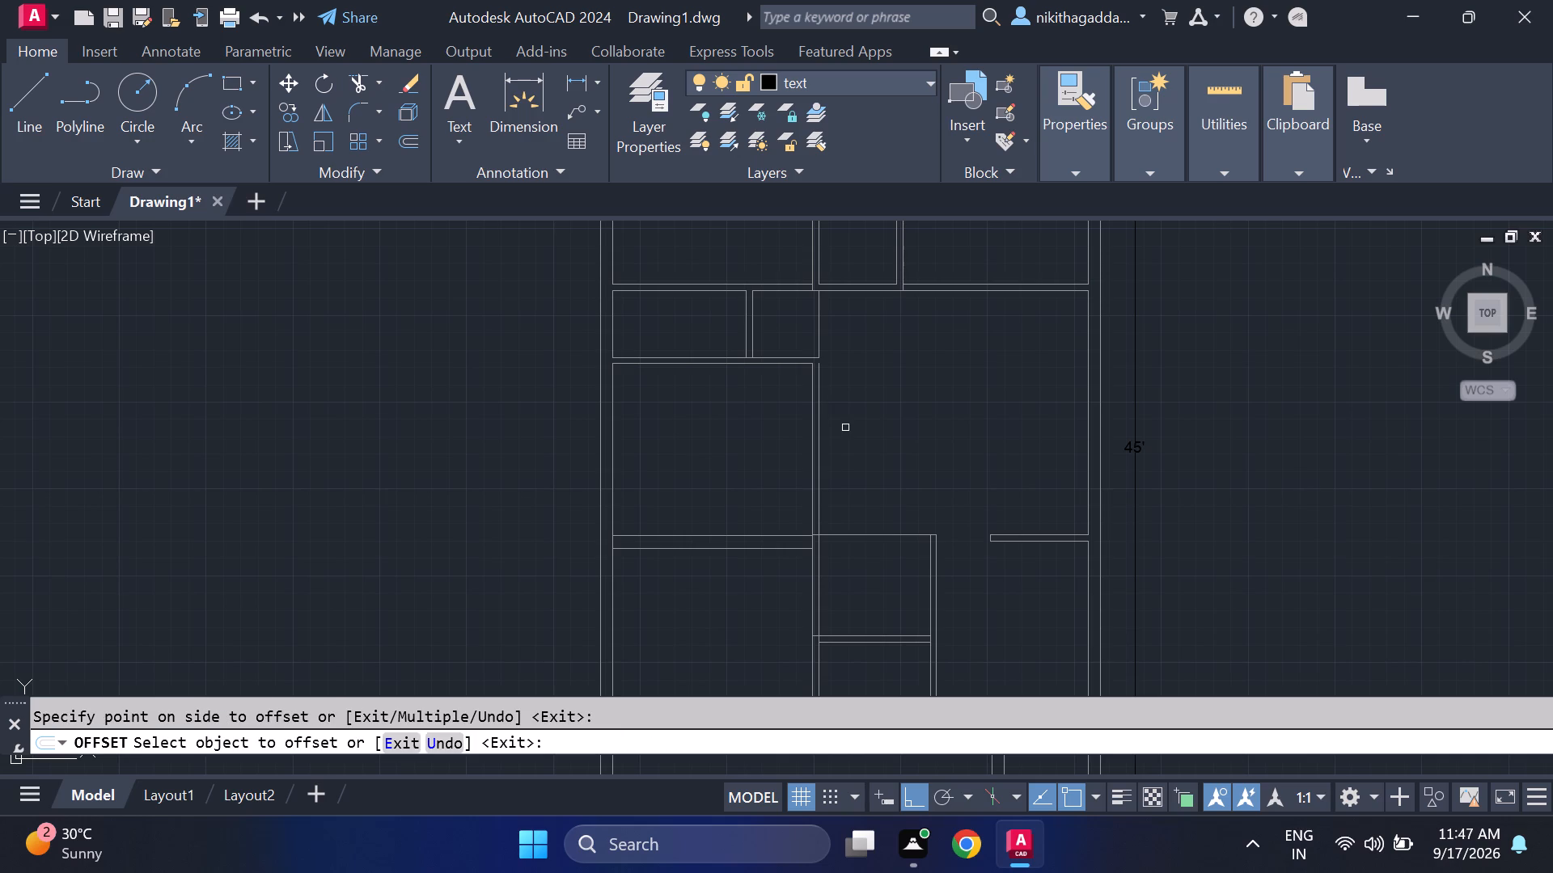
{"action": "key", "text": "Escape"}
Extend the upper partition's lower line to the new wall line, and both vertical wall lines up to that partition's upper line.
{"action": "type", "text": "ex"}
{"action": "key", "text": "Return"}
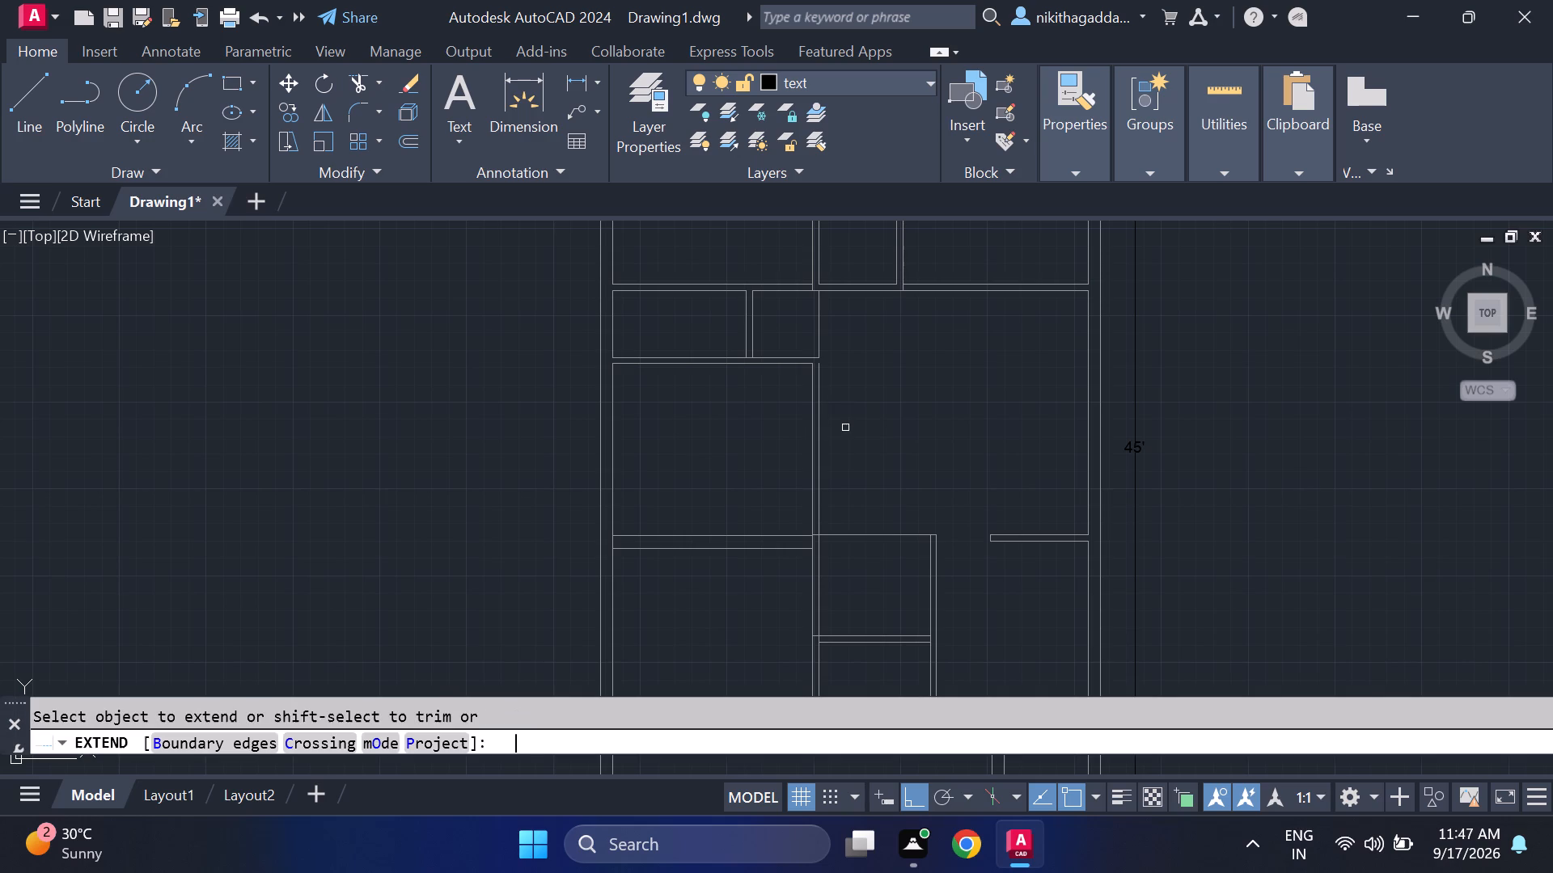
{"action": "scroll", "coordinate": [812, 361], "scroll_direction": "up", "scroll_amount": 3}
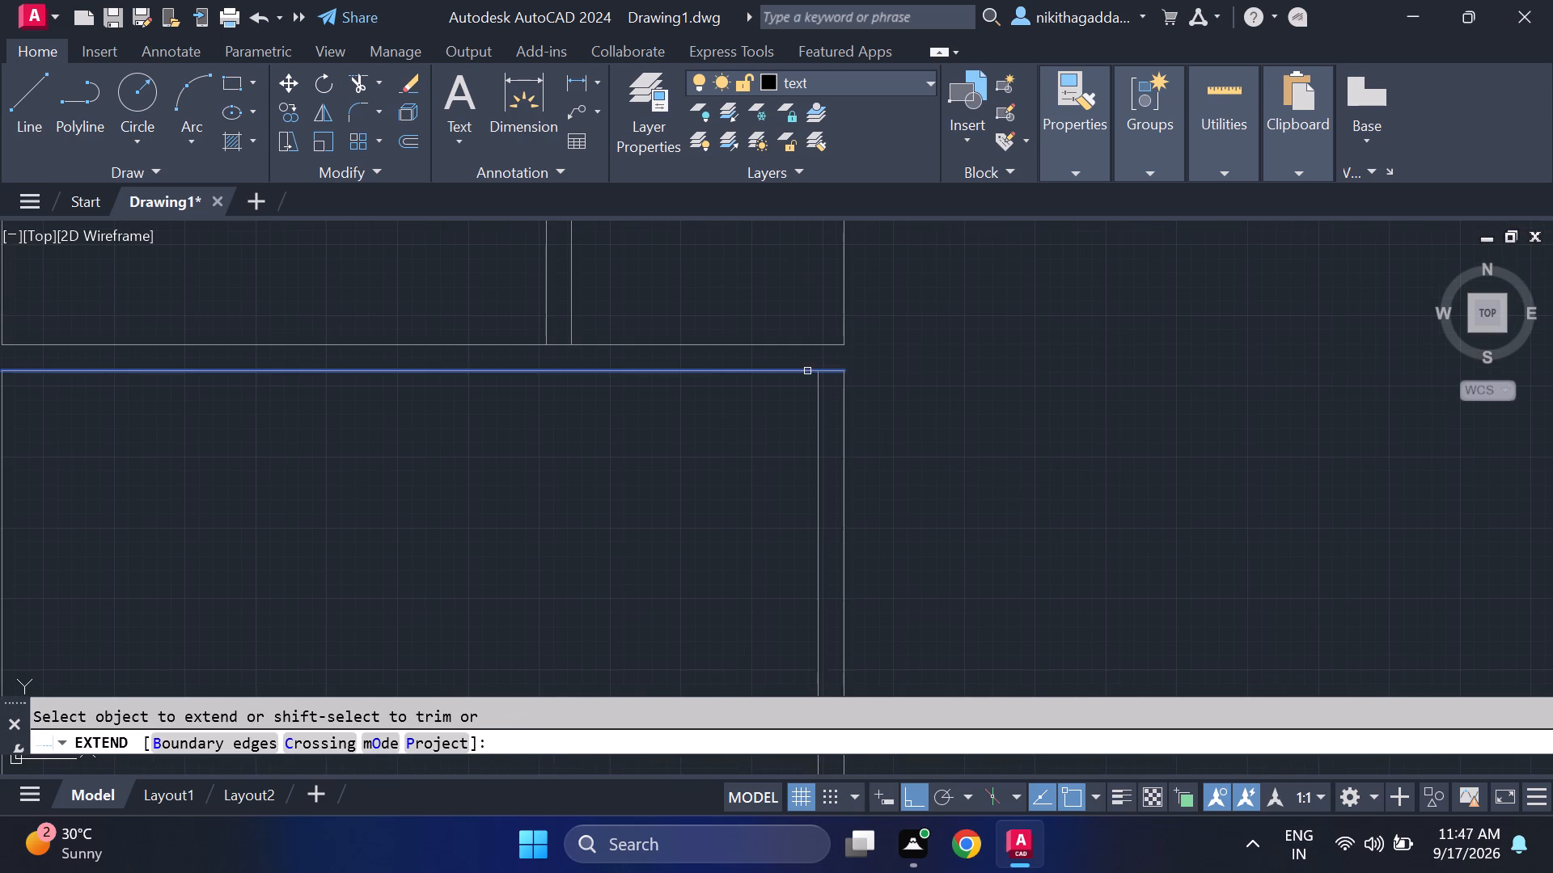
{"action": "left_click", "coordinate": [807, 371]}
{"action": "scroll", "coordinate": [984, 502], "scroll_direction": "down", "scroll_amount": 3}
{"action": "middle_click_drag", "start_coordinate": [978, 517], "coordinate": [948, 390]}
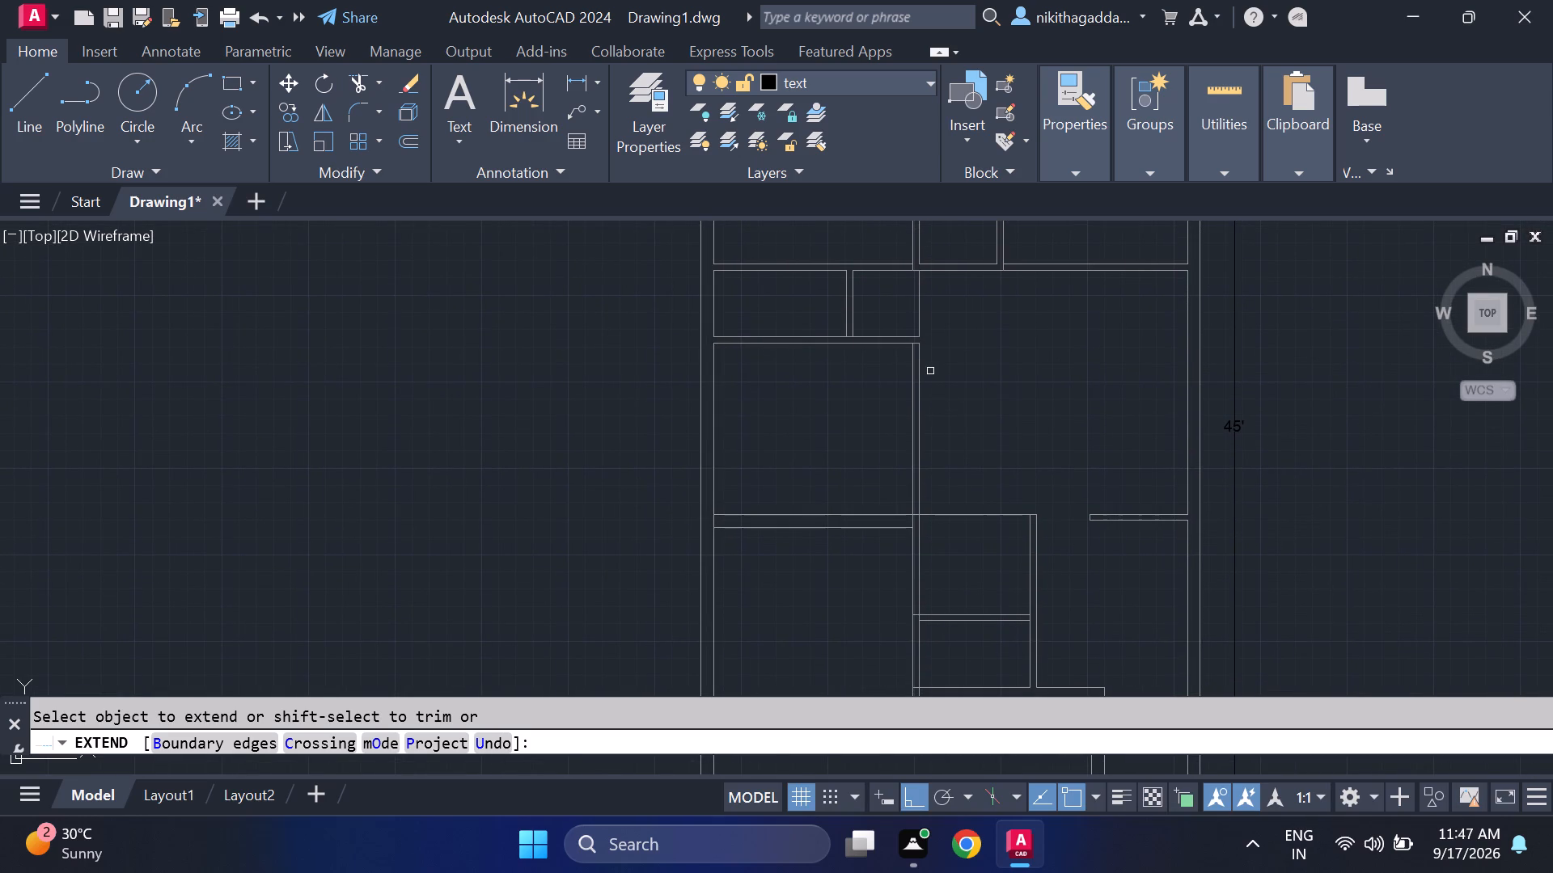
{"action": "scroll", "coordinate": [925, 364], "scroll_direction": "up", "scroll_amount": 2}
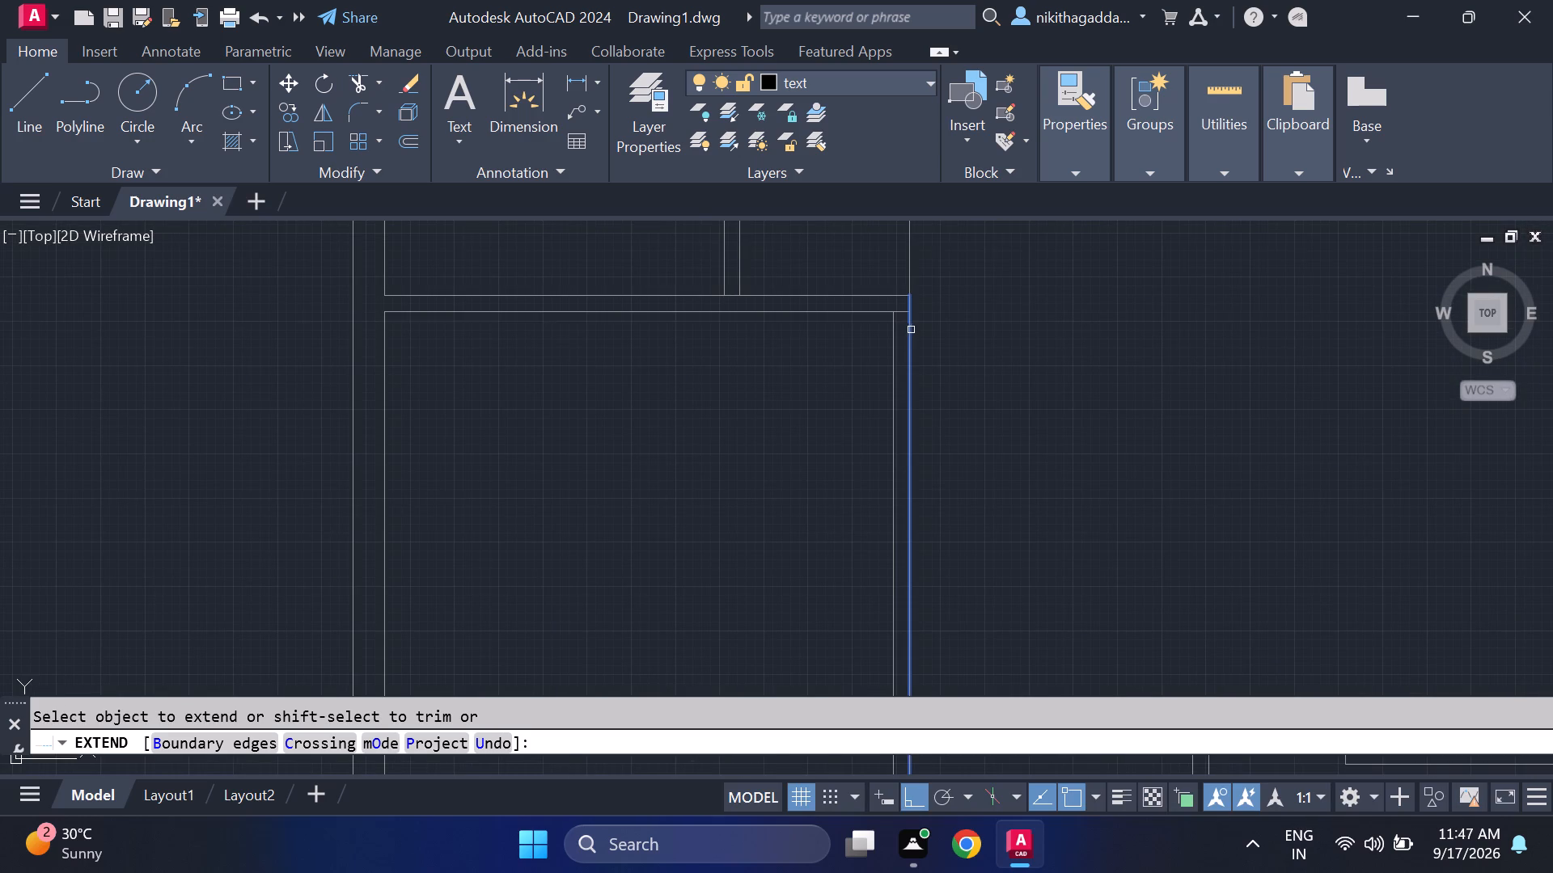
{"action": "left_click", "coordinate": [910, 328]}
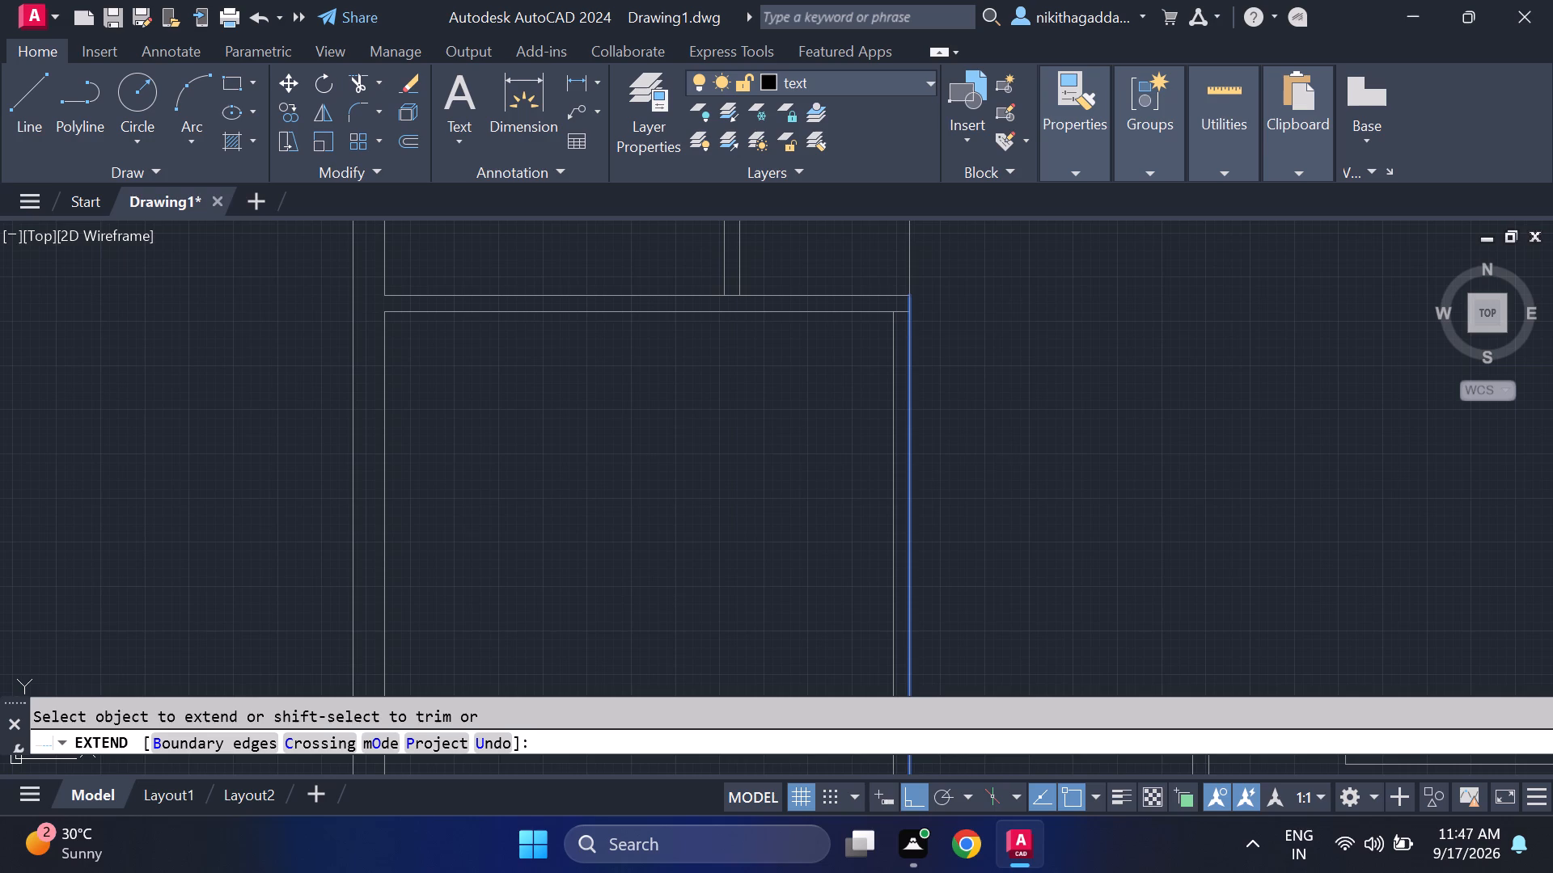
{"action": "left_click", "coordinate": [895, 334]}
{"action": "scroll", "coordinate": [977, 447], "scroll_direction": "down", "scroll_amount": 3}
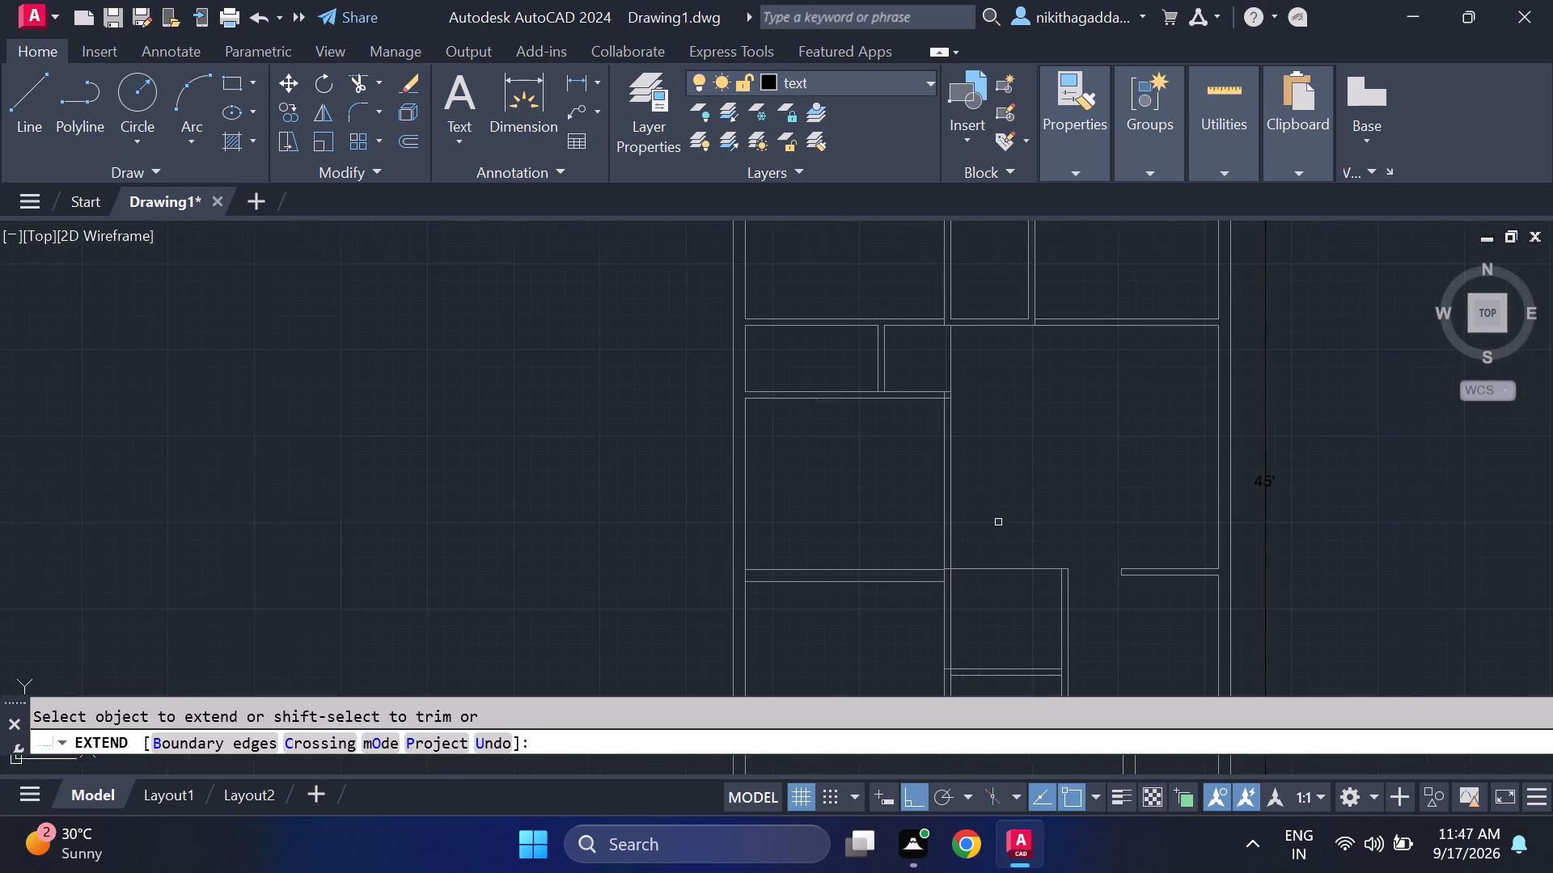
Extend the lower line of the horizontal partition below the middle-left room to the new vertical wall line.
{"action": "middle_click_drag", "start_coordinate": [1005, 511], "coordinate": [994, 455]}
{"action": "scroll", "coordinate": [949, 498], "scroll_direction": "up", "scroll_amount": 3}
{"action": "middle_click_drag", "start_coordinate": [921, 567], "coordinate": [916, 550]}
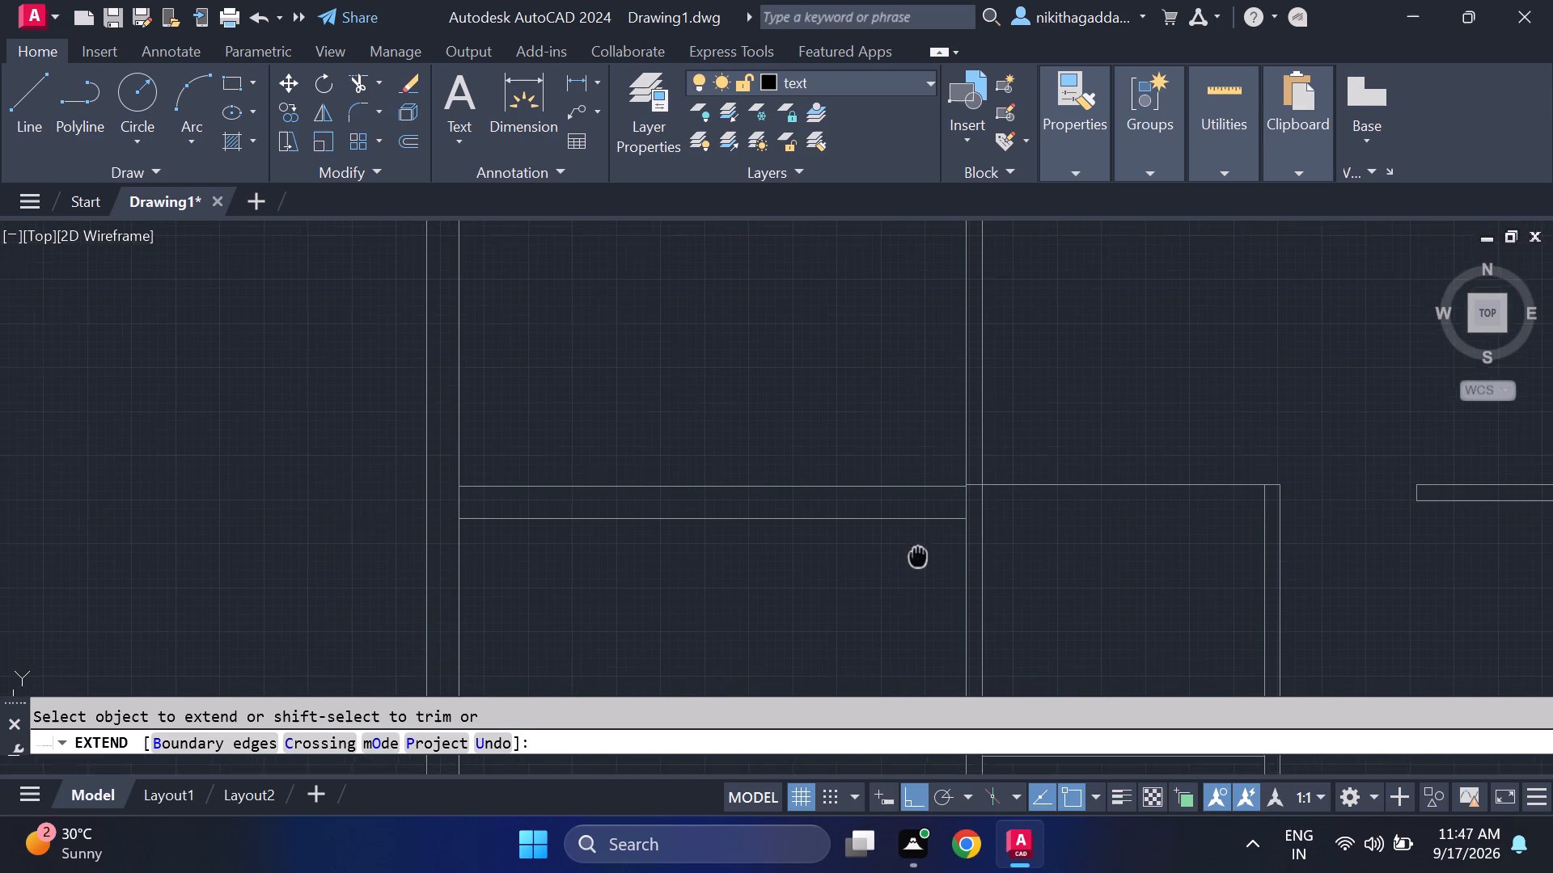
{"action": "middle_click_drag", "start_coordinate": [916, 550], "coordinate": [874, 510]}
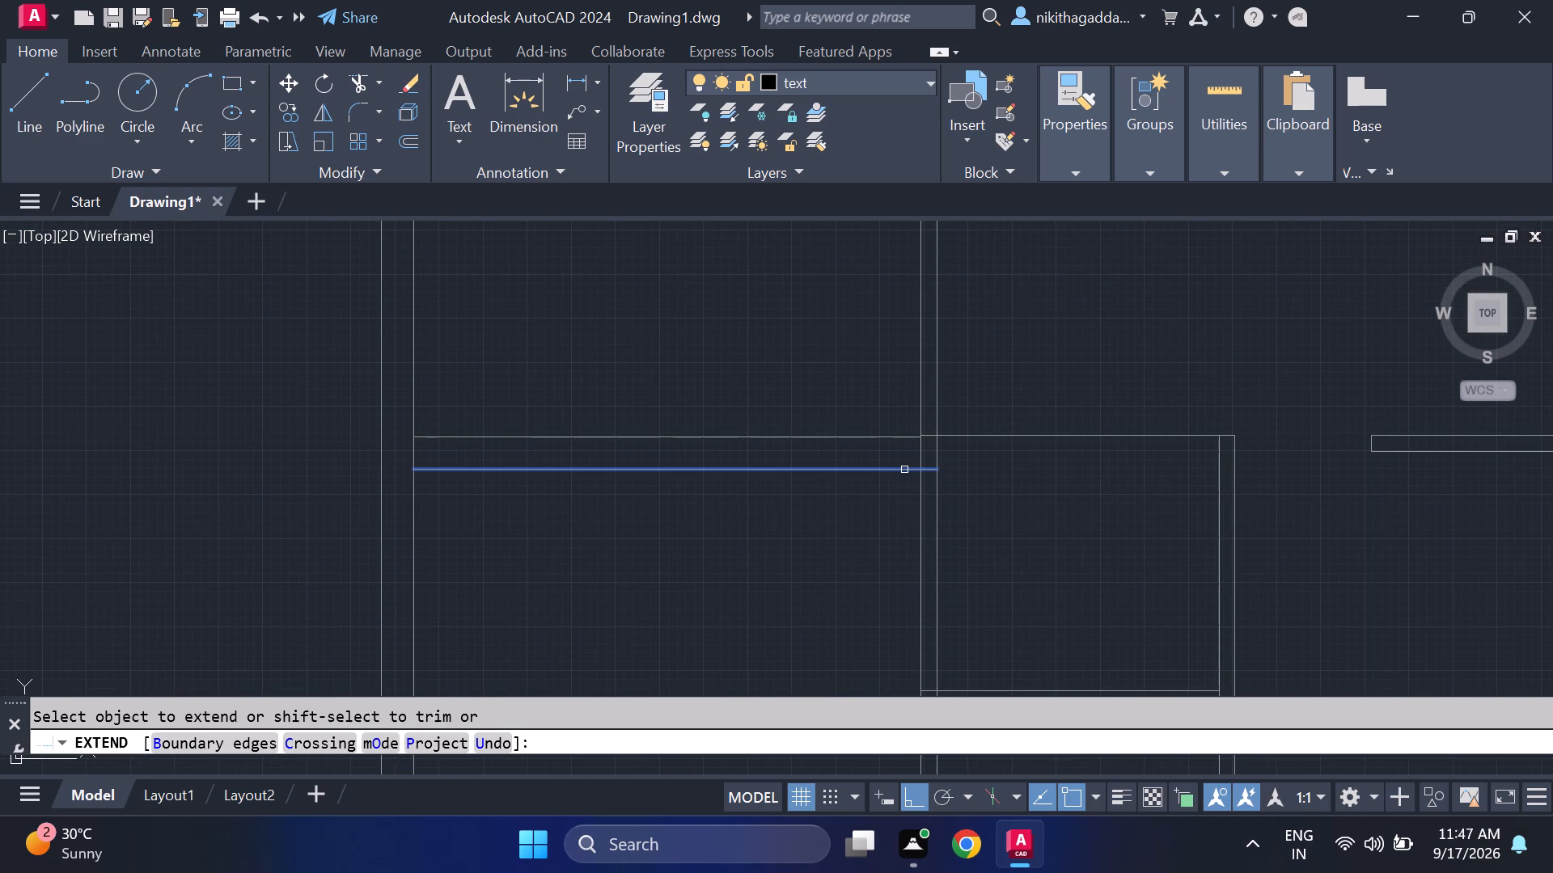
{"action": "left_click", "coordinate": [904, 470]}
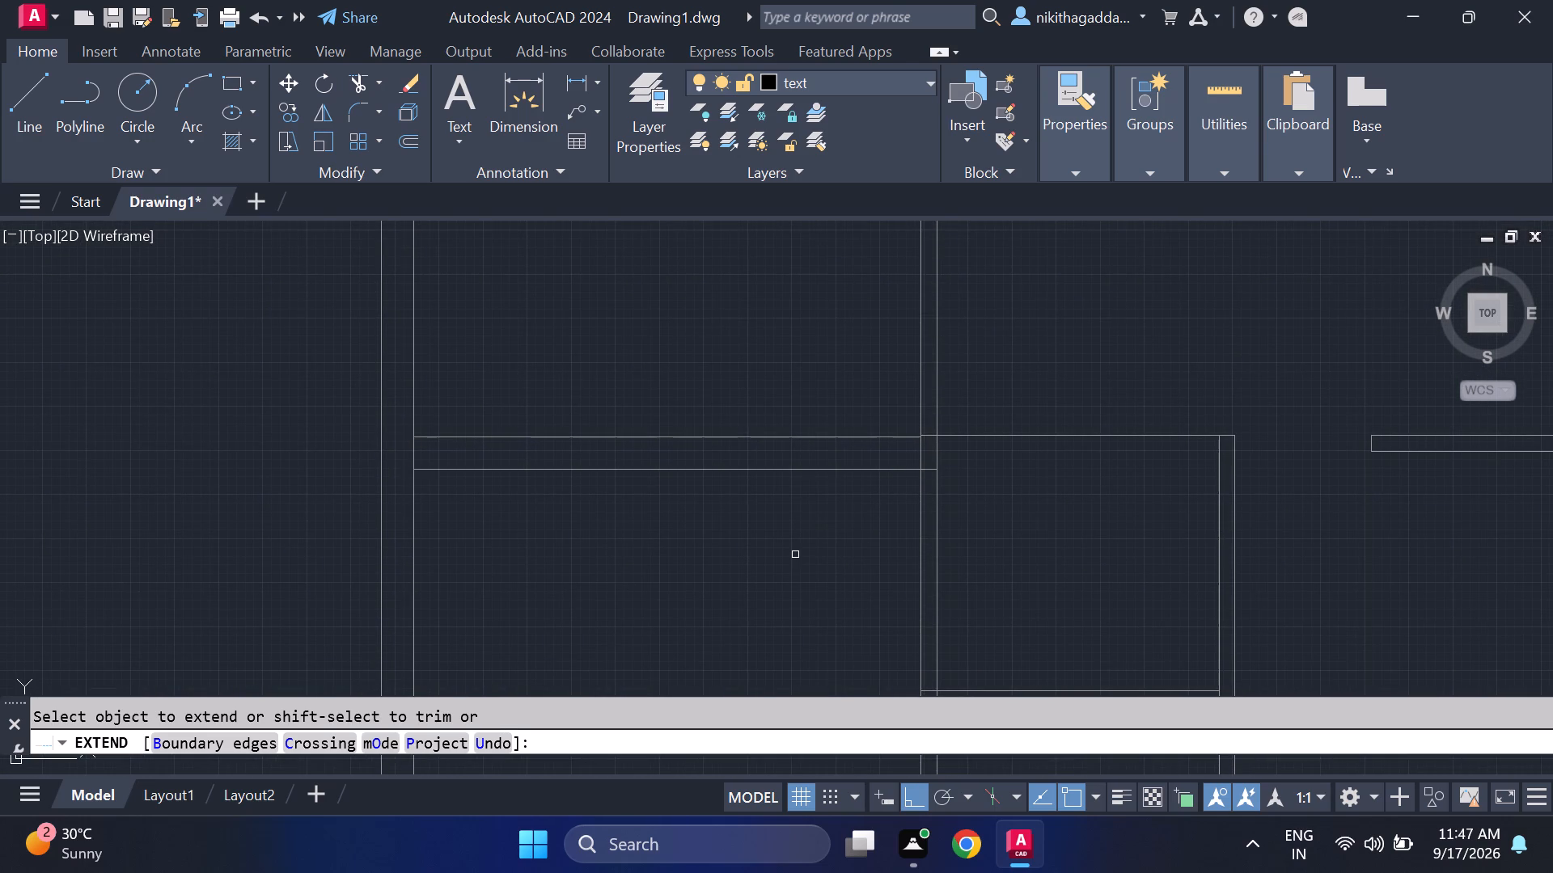
{"action": "key", "text": "Escape"}
Trim the vertical and horizontal line pieces crossing the junction between the middle-left room's bottom partition and the double vertical wall.
{"action": "type", "text": "tr"}
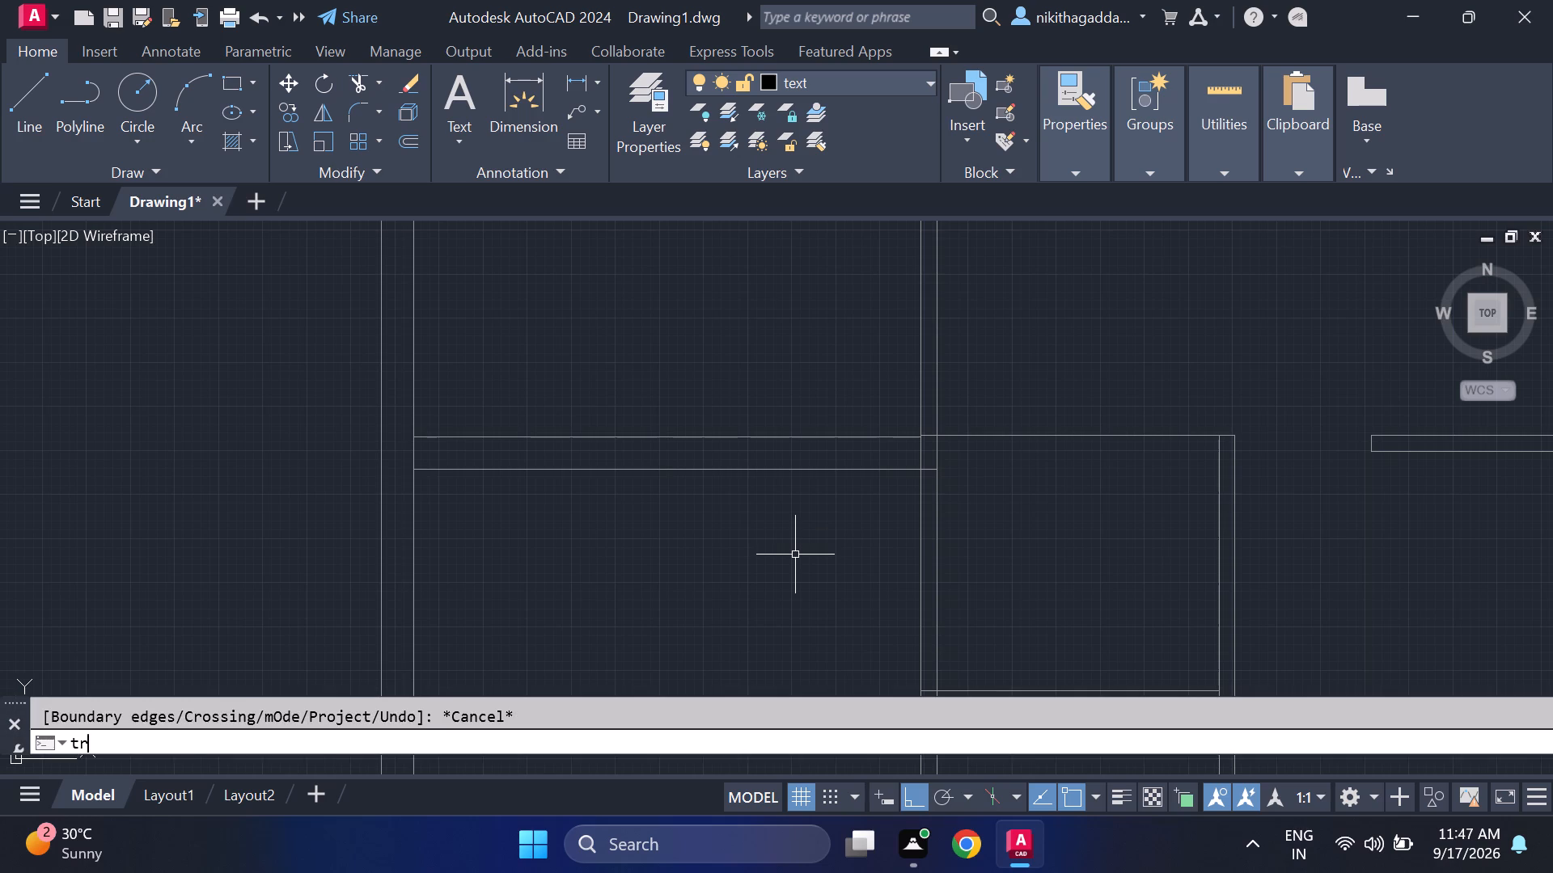
{"action": "key", "text": "Return"}
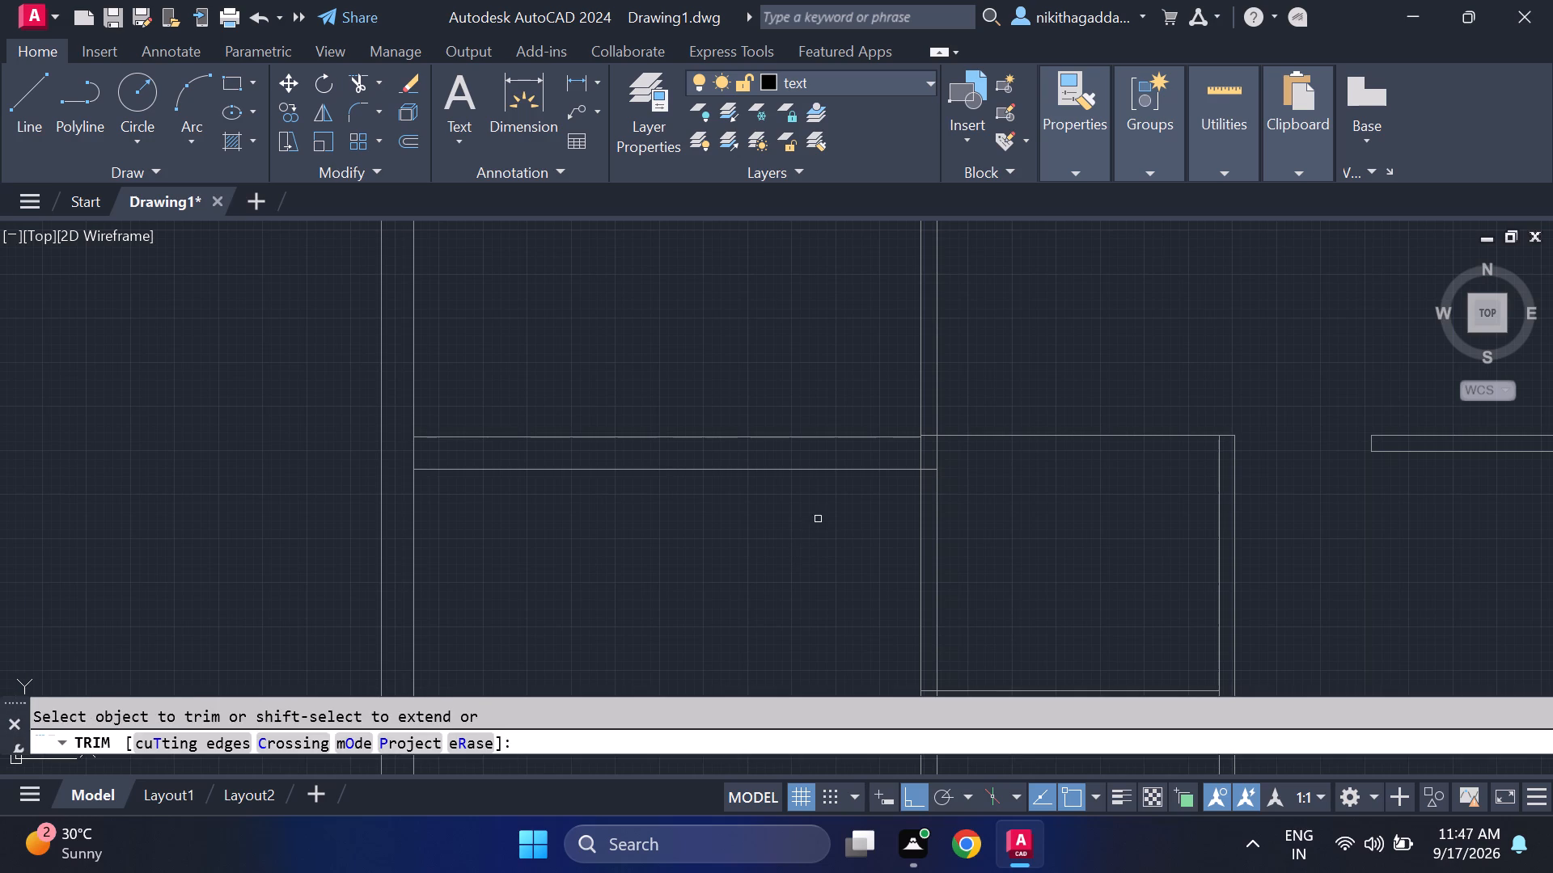
{"action": "left_click", "coordinate": [920, 451]}
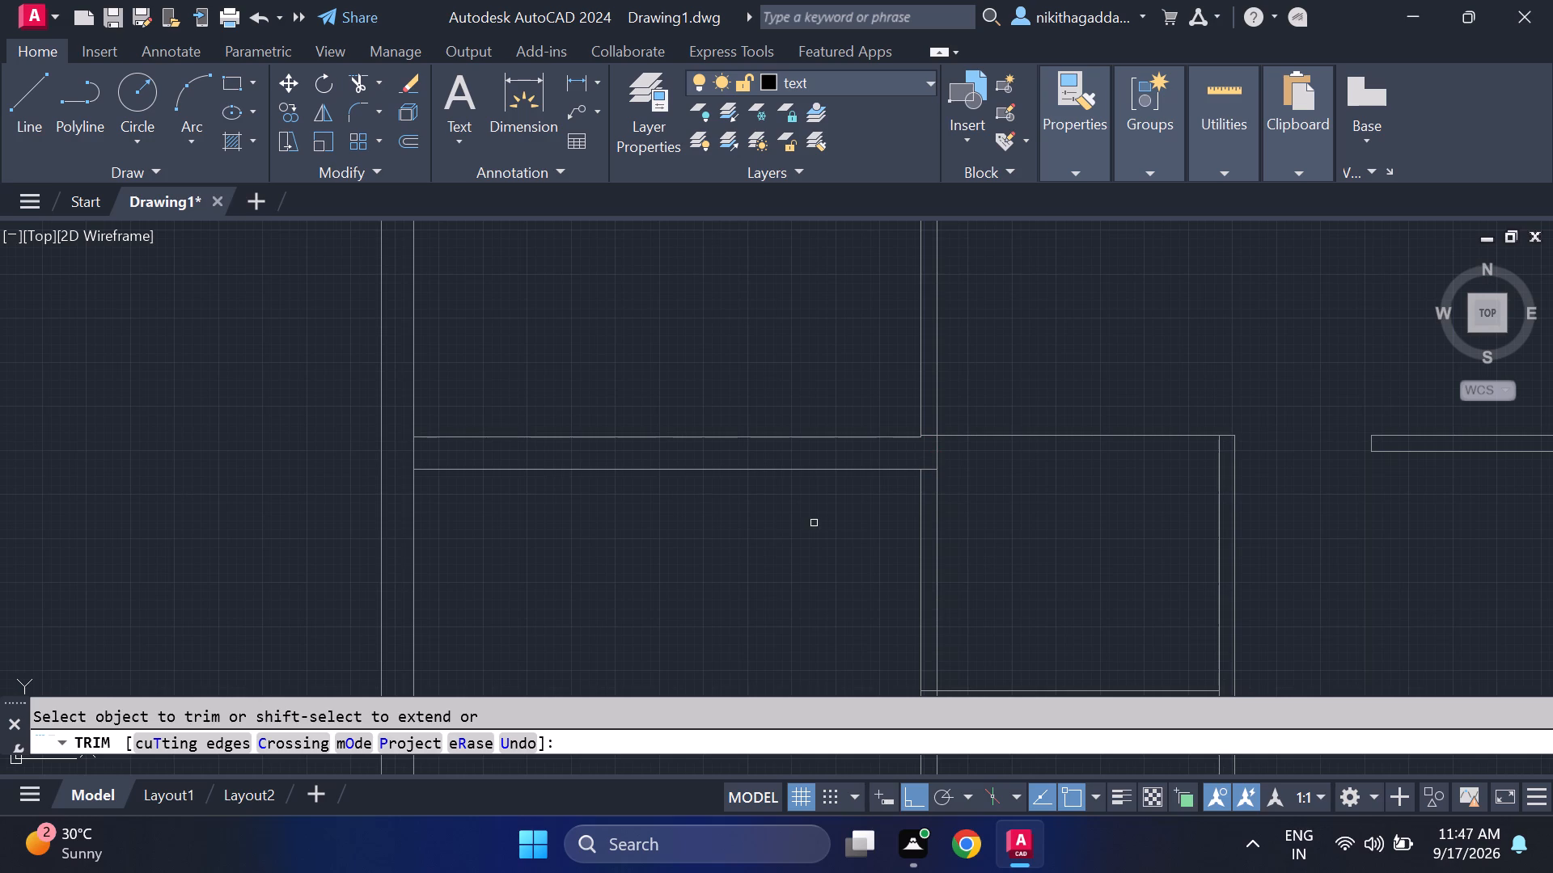
{"action": "left_click", "coordinate": [925, 471]}
{"action": "scroll", "coordinate": [950, 468], "scroll_direction": "up", "scroll_amount": 3}
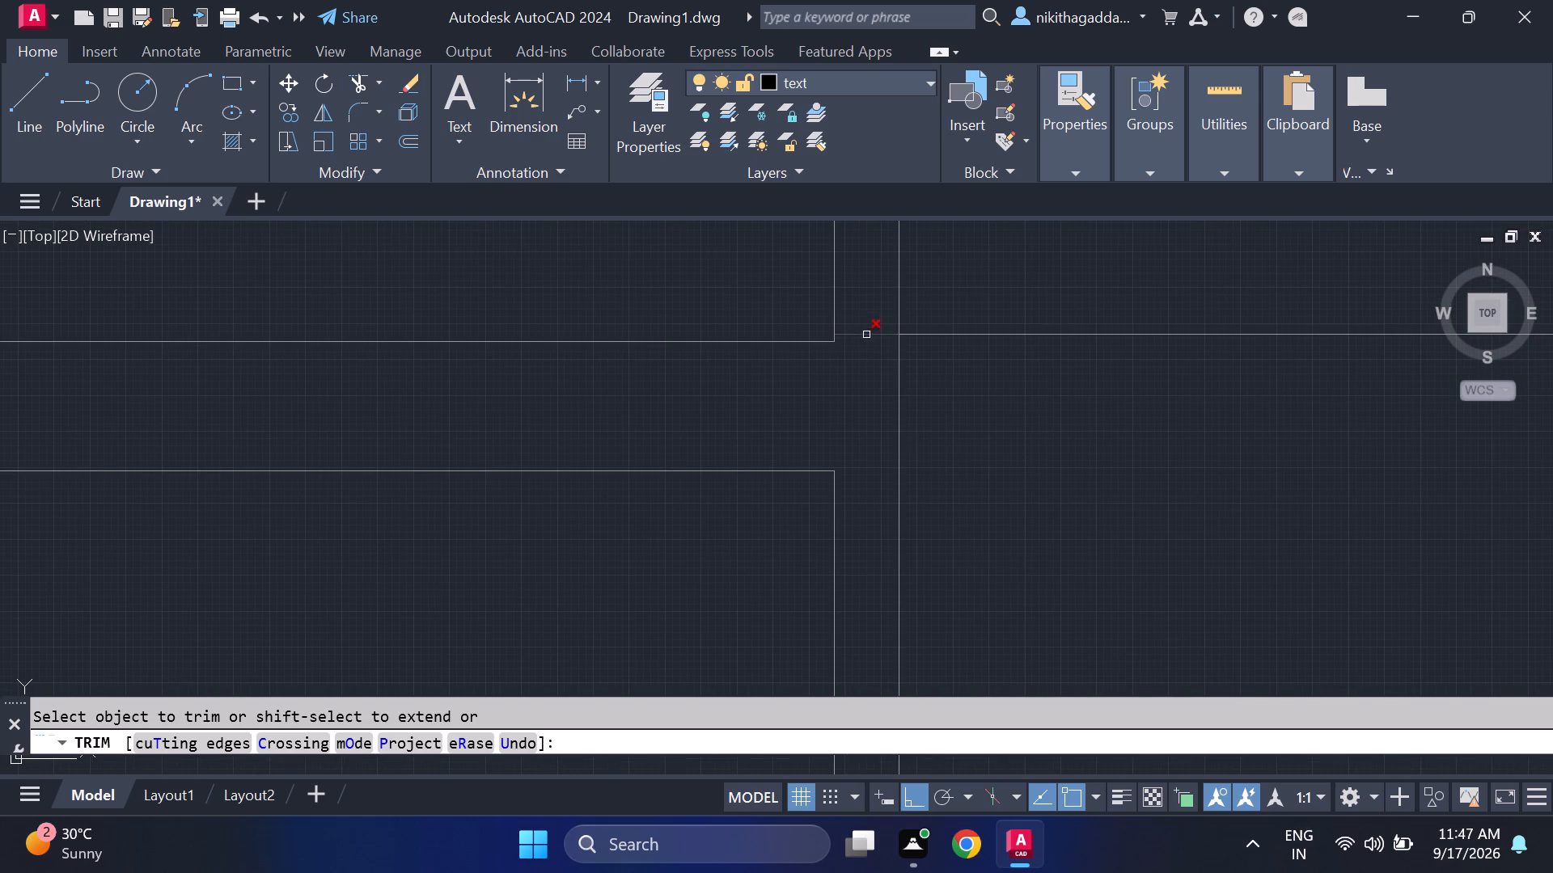
{"action": "left_click", "coordinate": [865, 335]}
Trim the line pieces crossing the junction of the vertical wall and the partition between the two small lower-central rooms.
{"action": "scroll", "coordinate": [984, 514], "scroll_direction": "down", "scroll_amount": 4}
{"action": "middle_click_drag", "start_coordinate": [1034, 563], "coordinate": [1022, 489]}
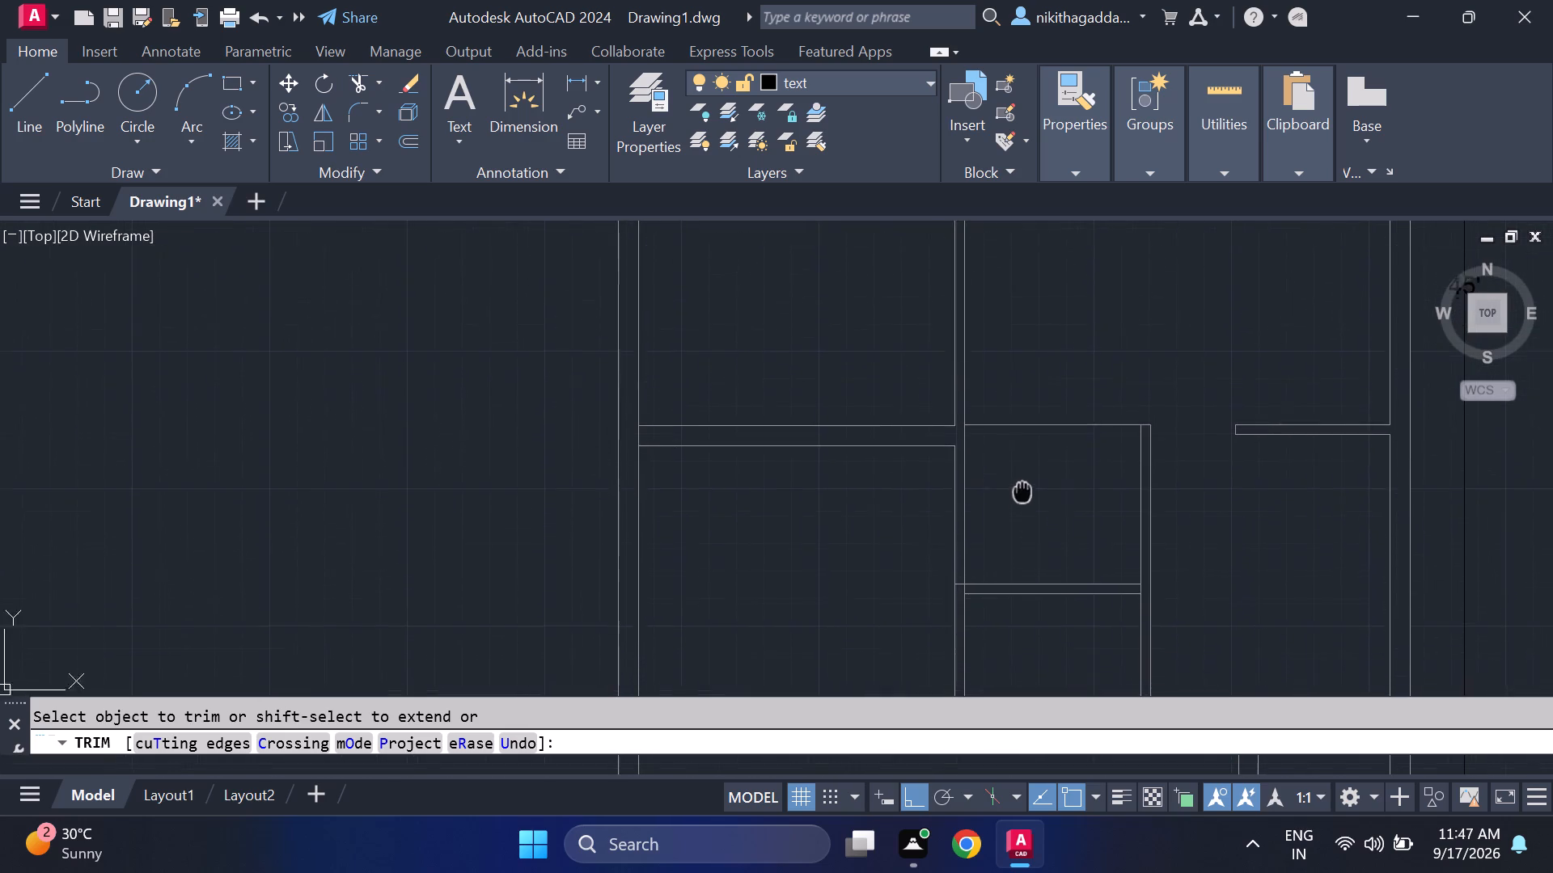
{"action": "middle_click_drag", "start_coordinate": [1022, 489], "coordinate": [1018, 442]}
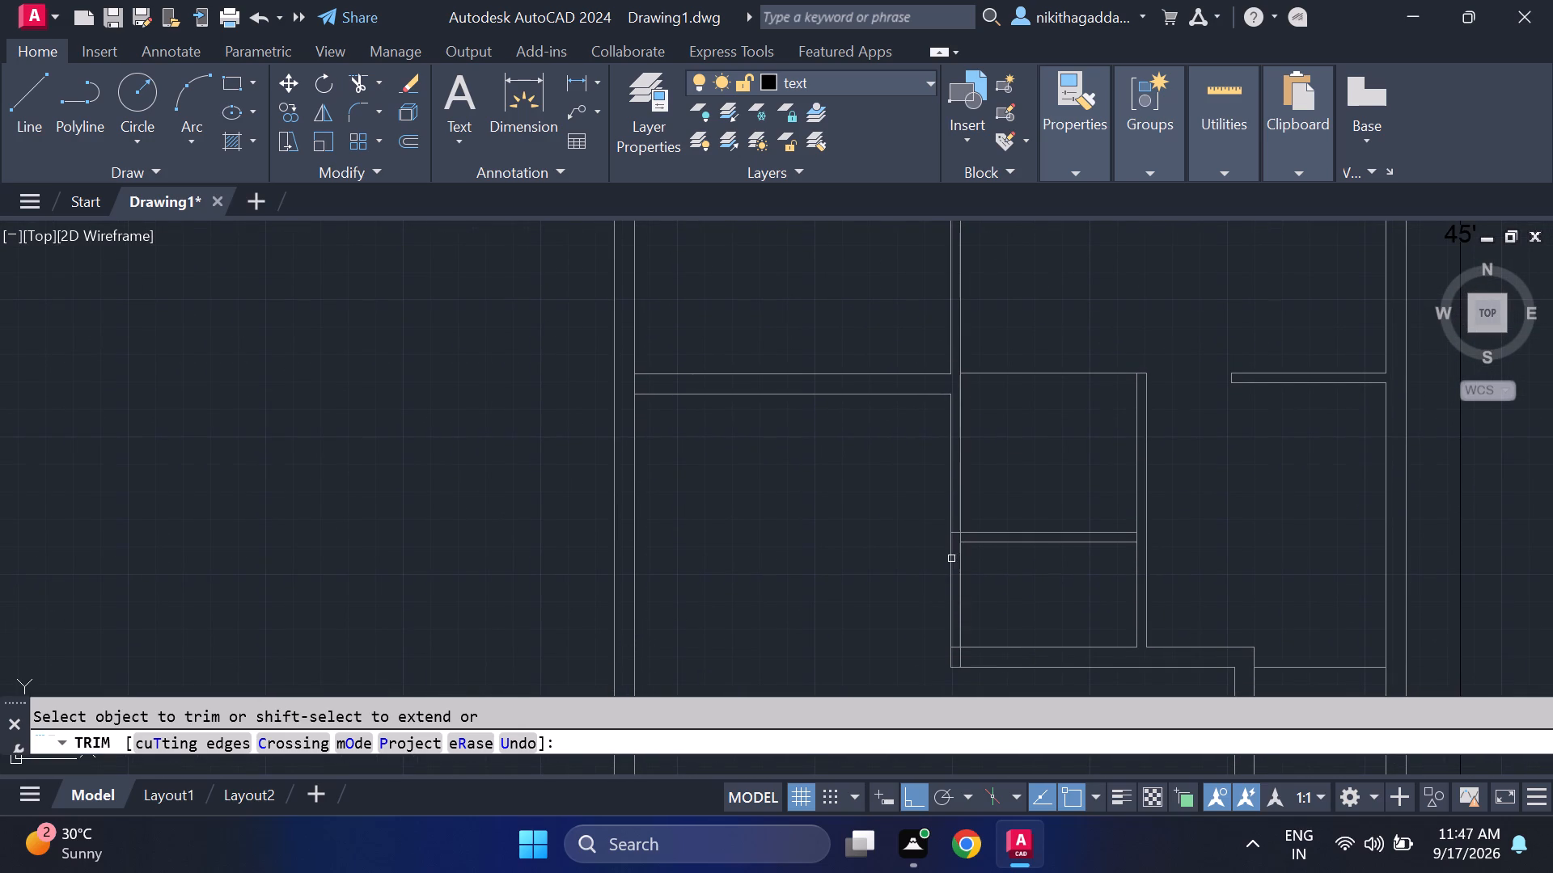
{"action": "scroll", "coordinate": [947, 557], "scroll_direction": "up", "scroll_amount": 3}
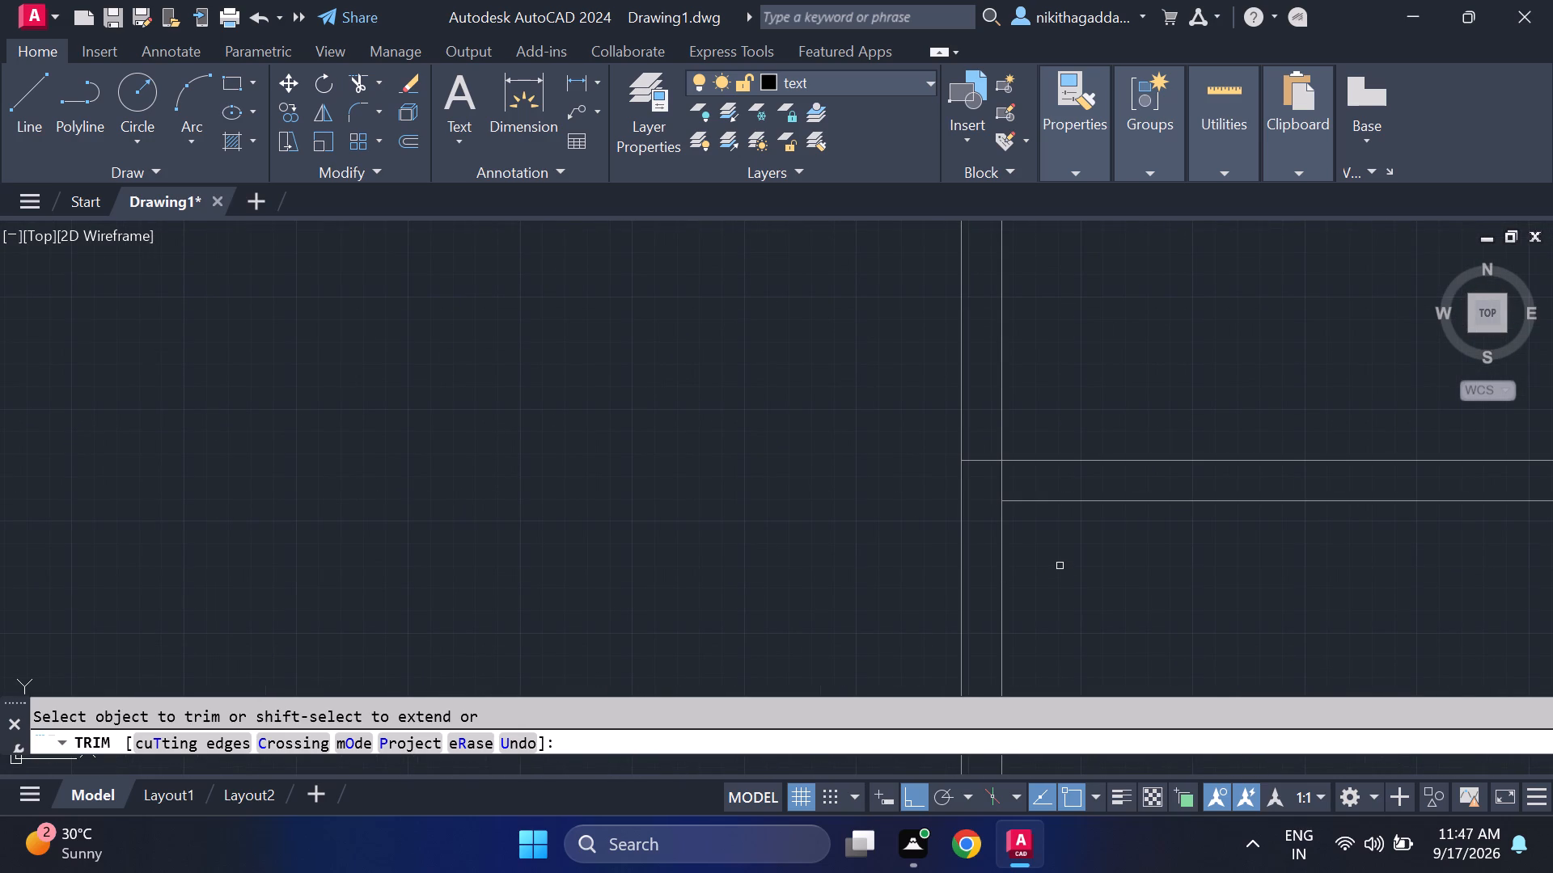
{"action": "left_click", "coordinate": [987, 458]}
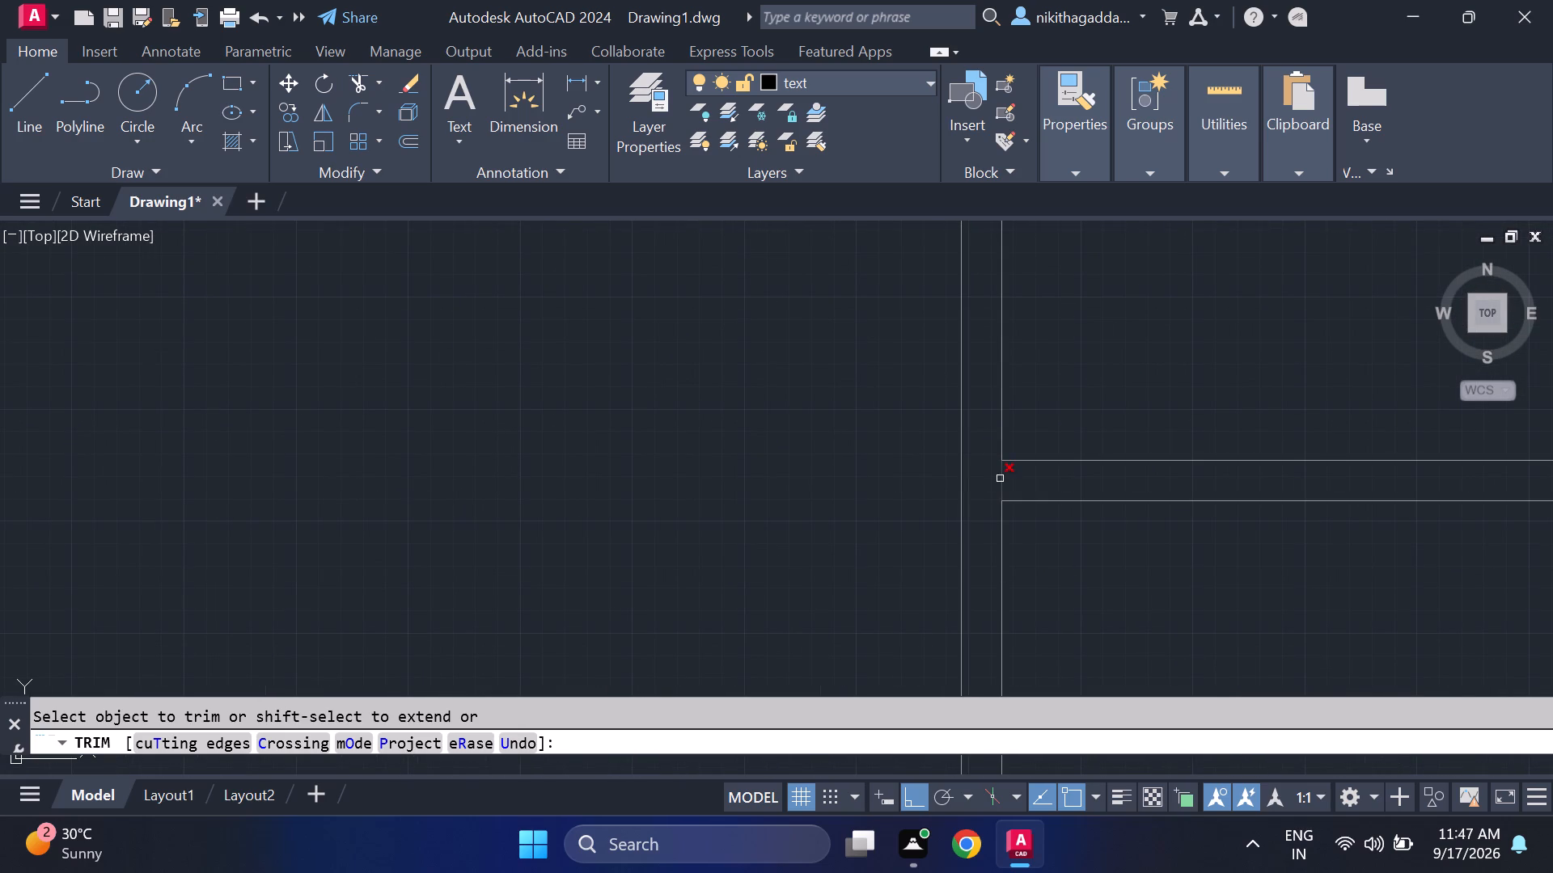
{"action": "left_click", "coordinate": [1001, 479]}
Trim the left outer wall's inner line across the thickness of the partition below the middle-left room.
{"action": "scroll", "coordinate": [1067, 560], "scroll_direction": "down", "scroll_amount": 4}
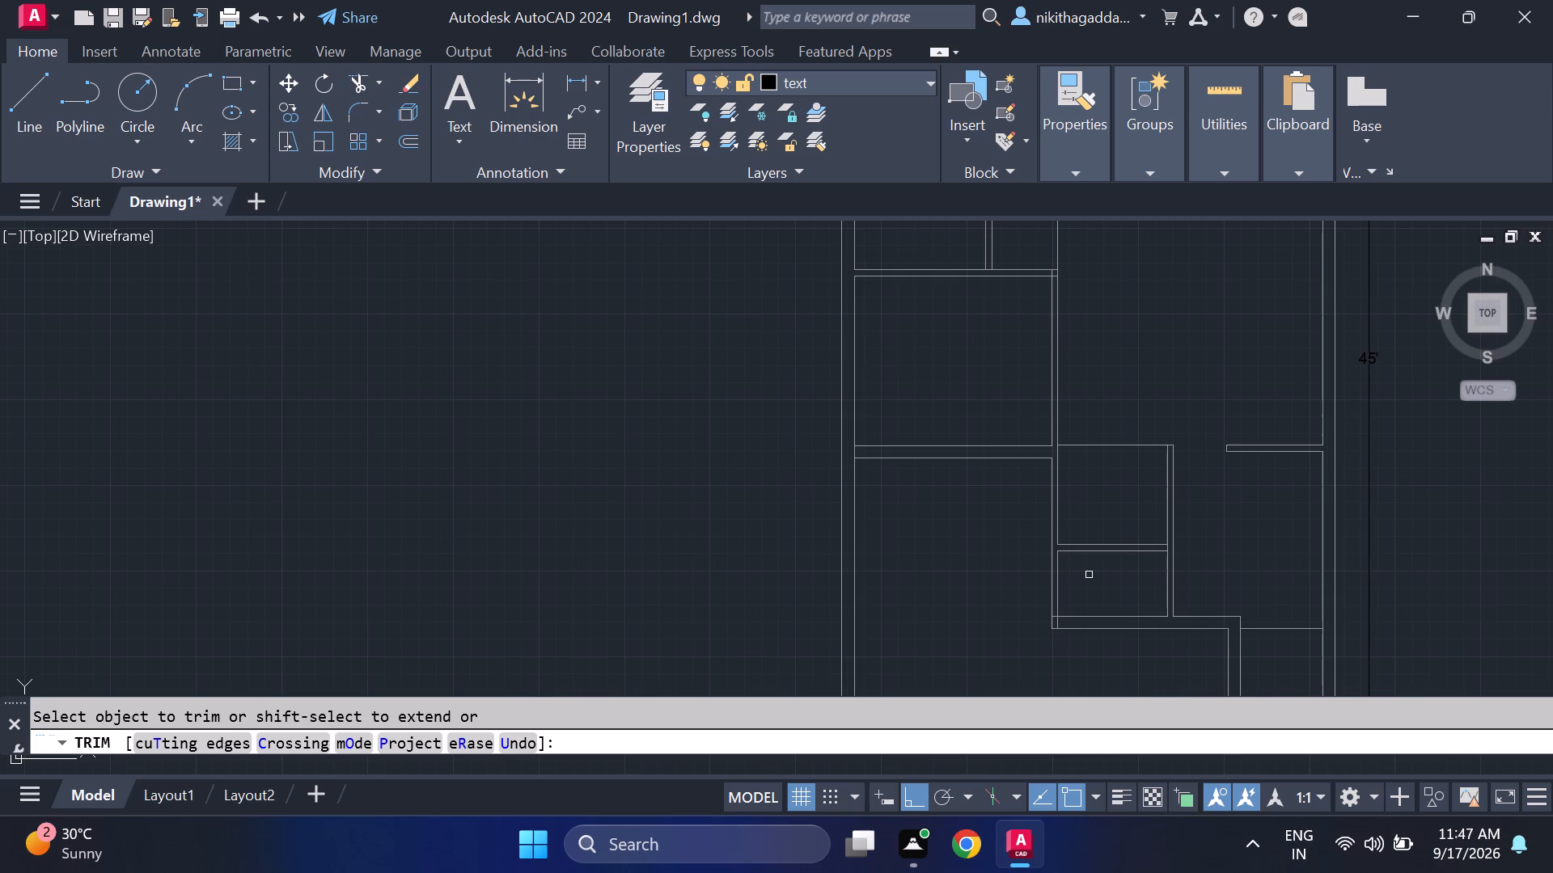
{"action": "scroll", "coordinate": [951, 537], "scroll_direction": "down", "scroll_amount": 2}
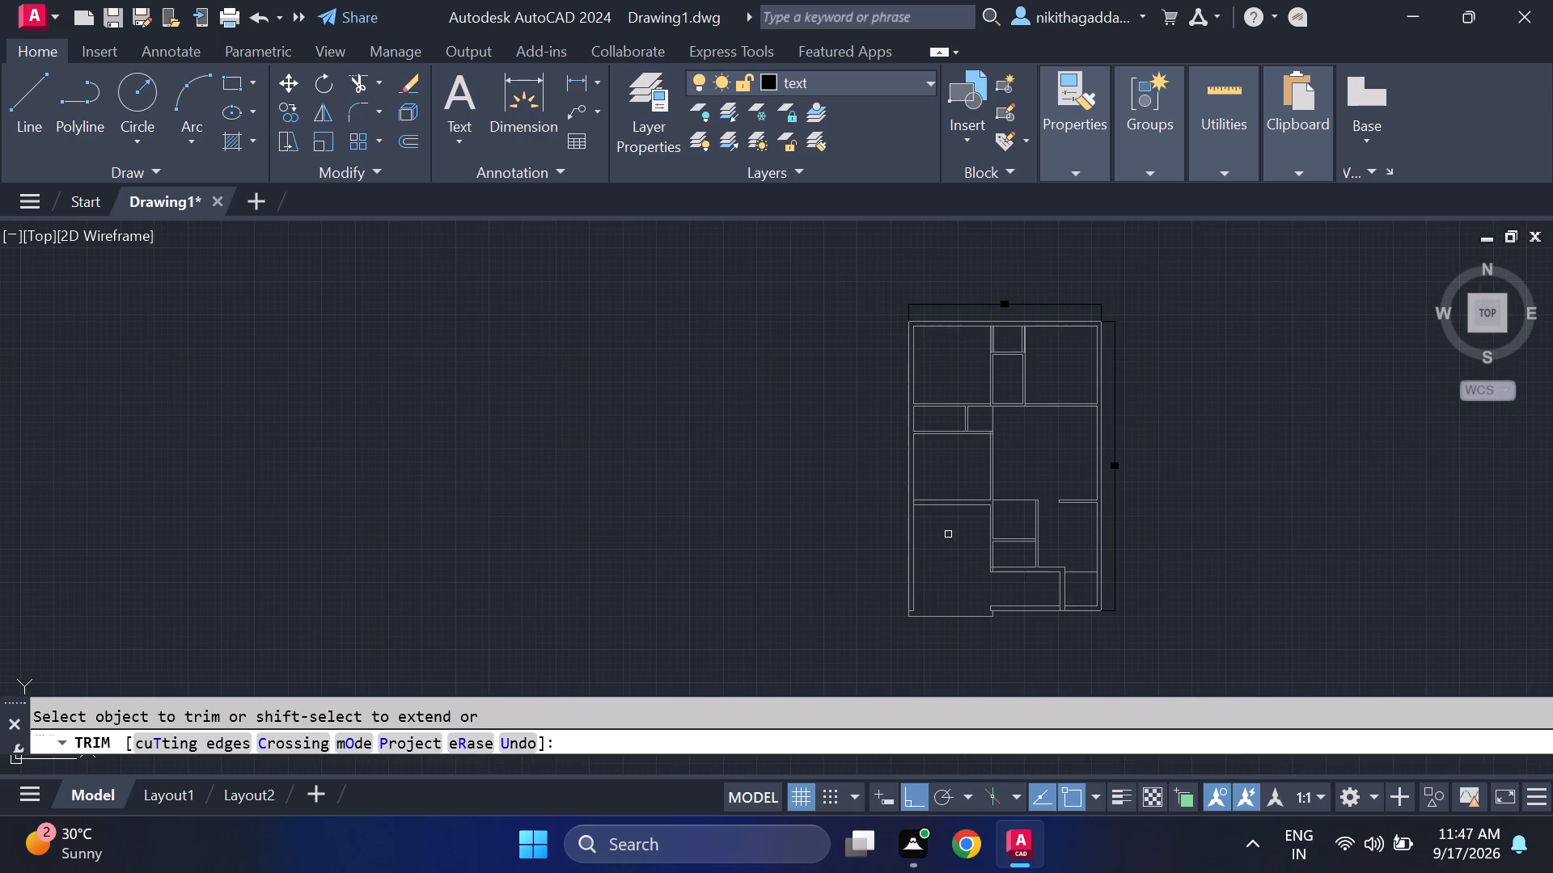
{"action": "scroll", "coordinate": [1009, 555], "scroll_direction": "up", "scroll_amount": 1}
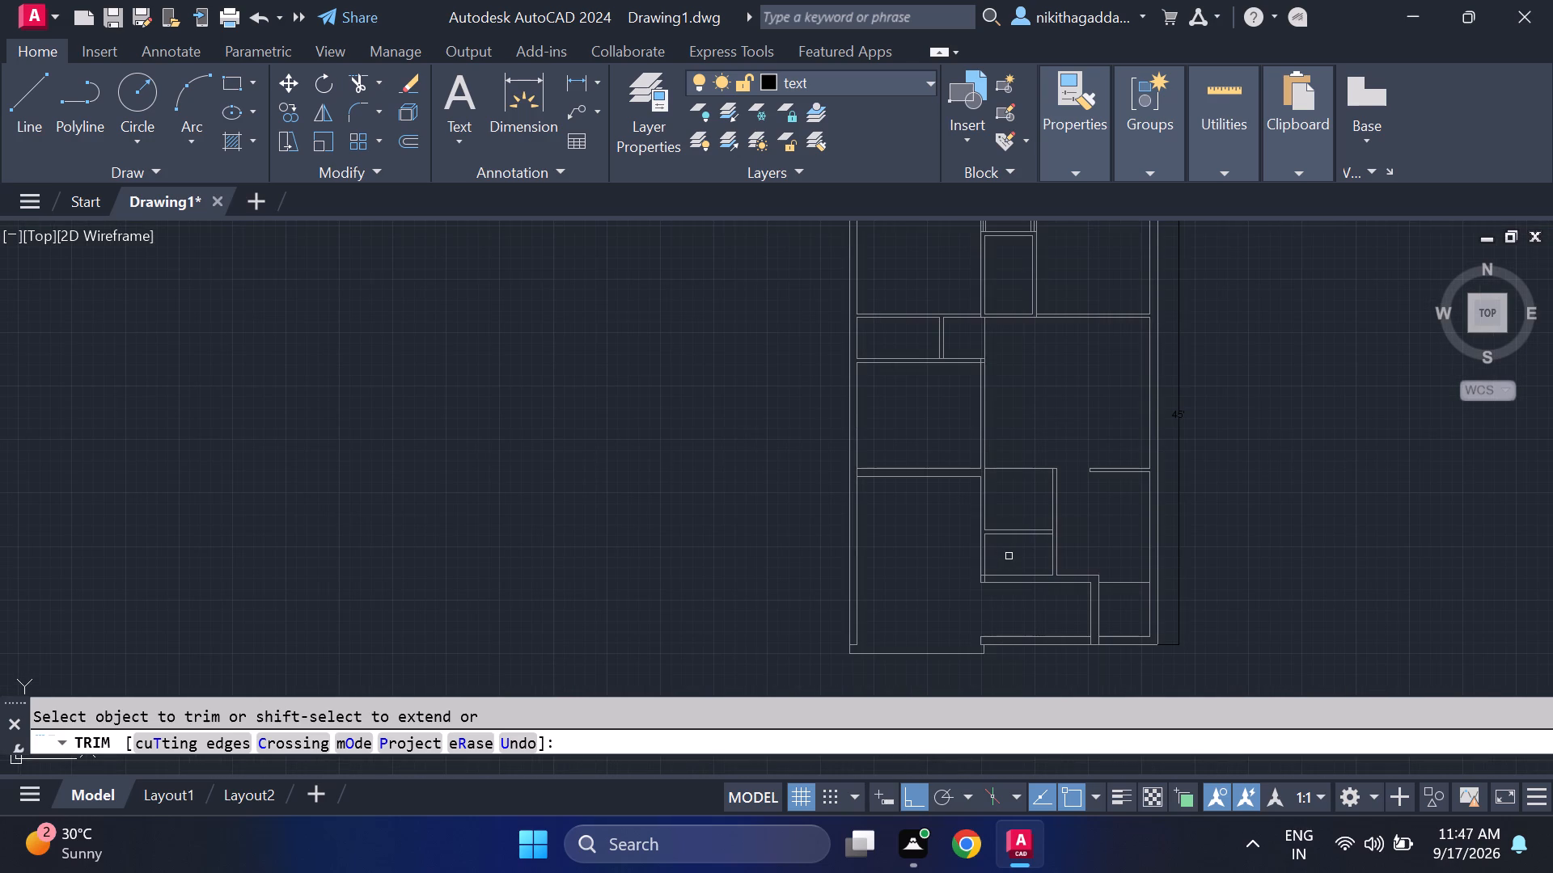
{"action": "scroll", "coordinate": [873, 480], "scroll_direction": "up", "scroll_amount": 3}
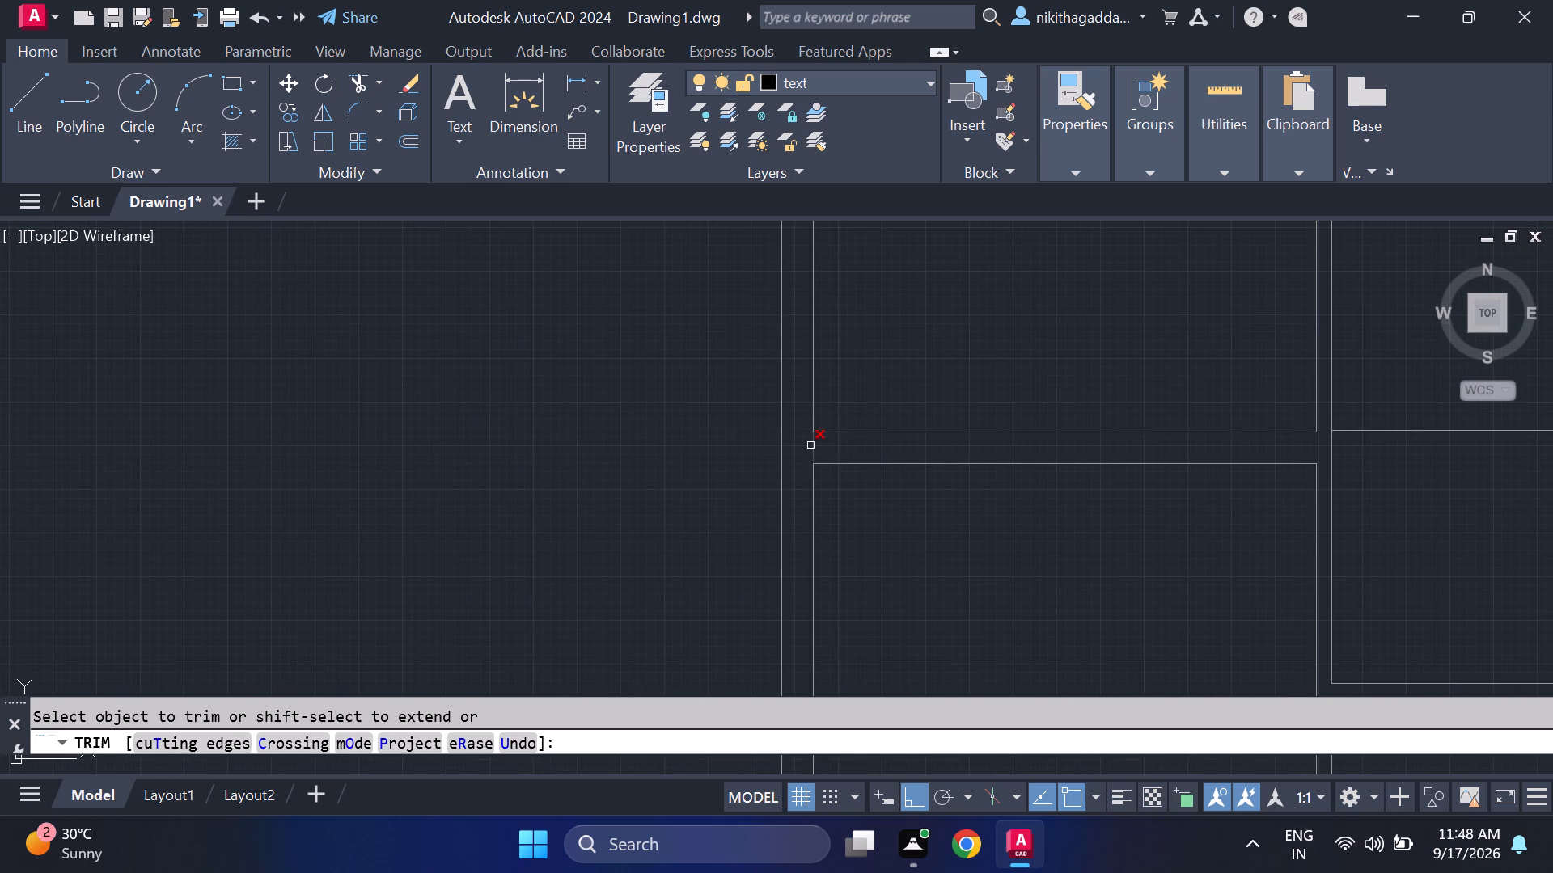
{"action": "left_click", "coordinate": [810, 445]}
Trim the vertical and horizontal line pieces crossing the corner between the middle-left room's top partition and the double vertical wall.
{"action": "scroll", "coordinate": [971, 577], "scroll_direction": "down", "scroll_amount": 4}
{"action": "scroll", "coordinate": [967, 494], "scroll_direction": "up", "scroll_amount": 2}
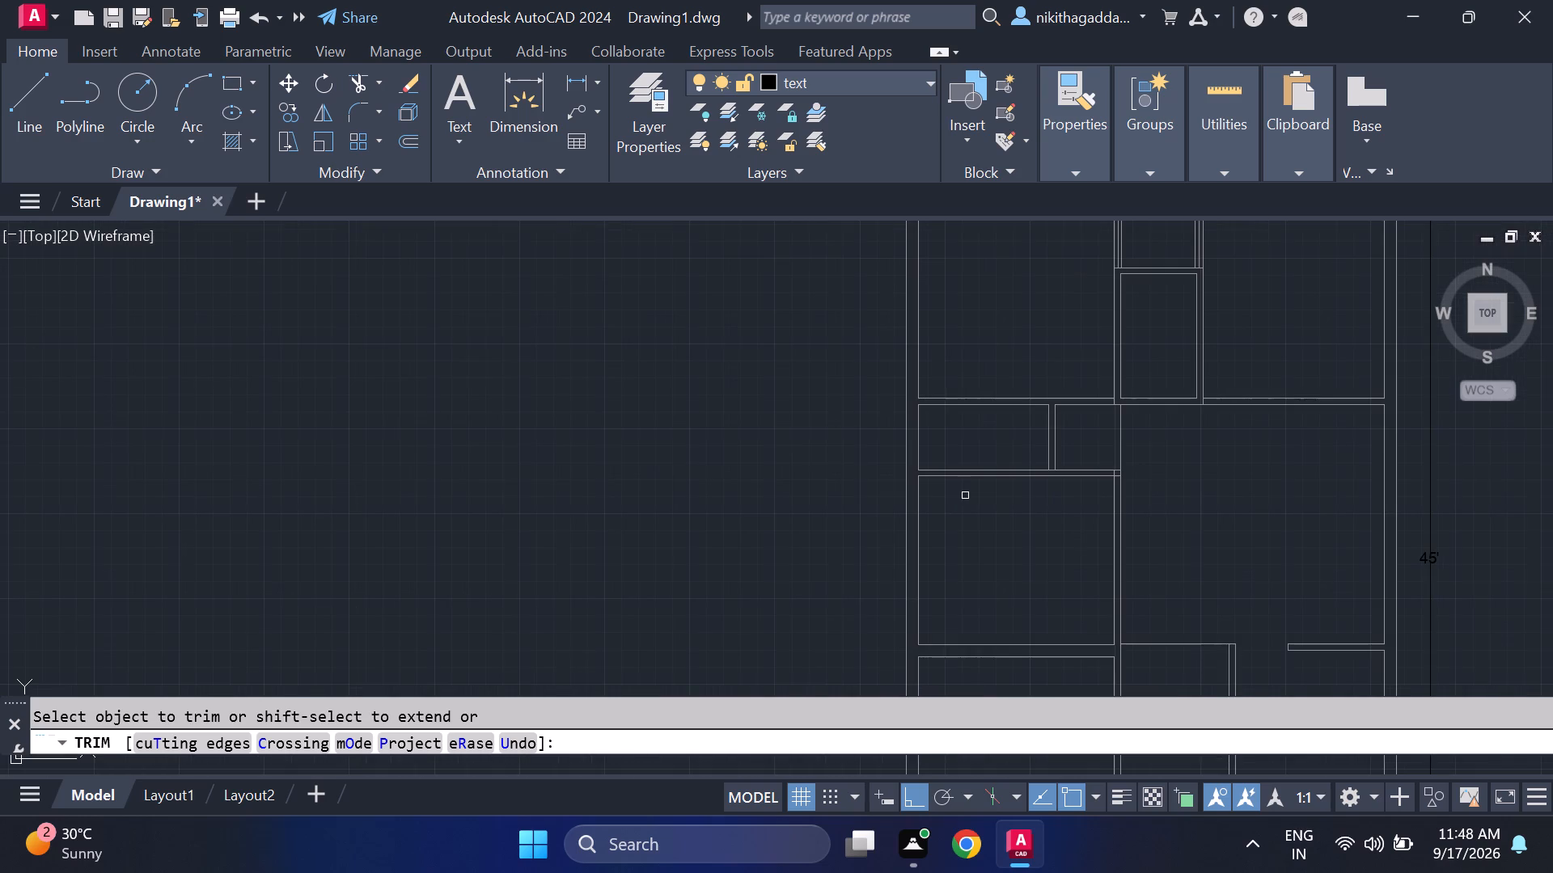
{"action": "middle_click_drag", "start_coordinate": [1006, 569], "coordinate": [921, 515]}
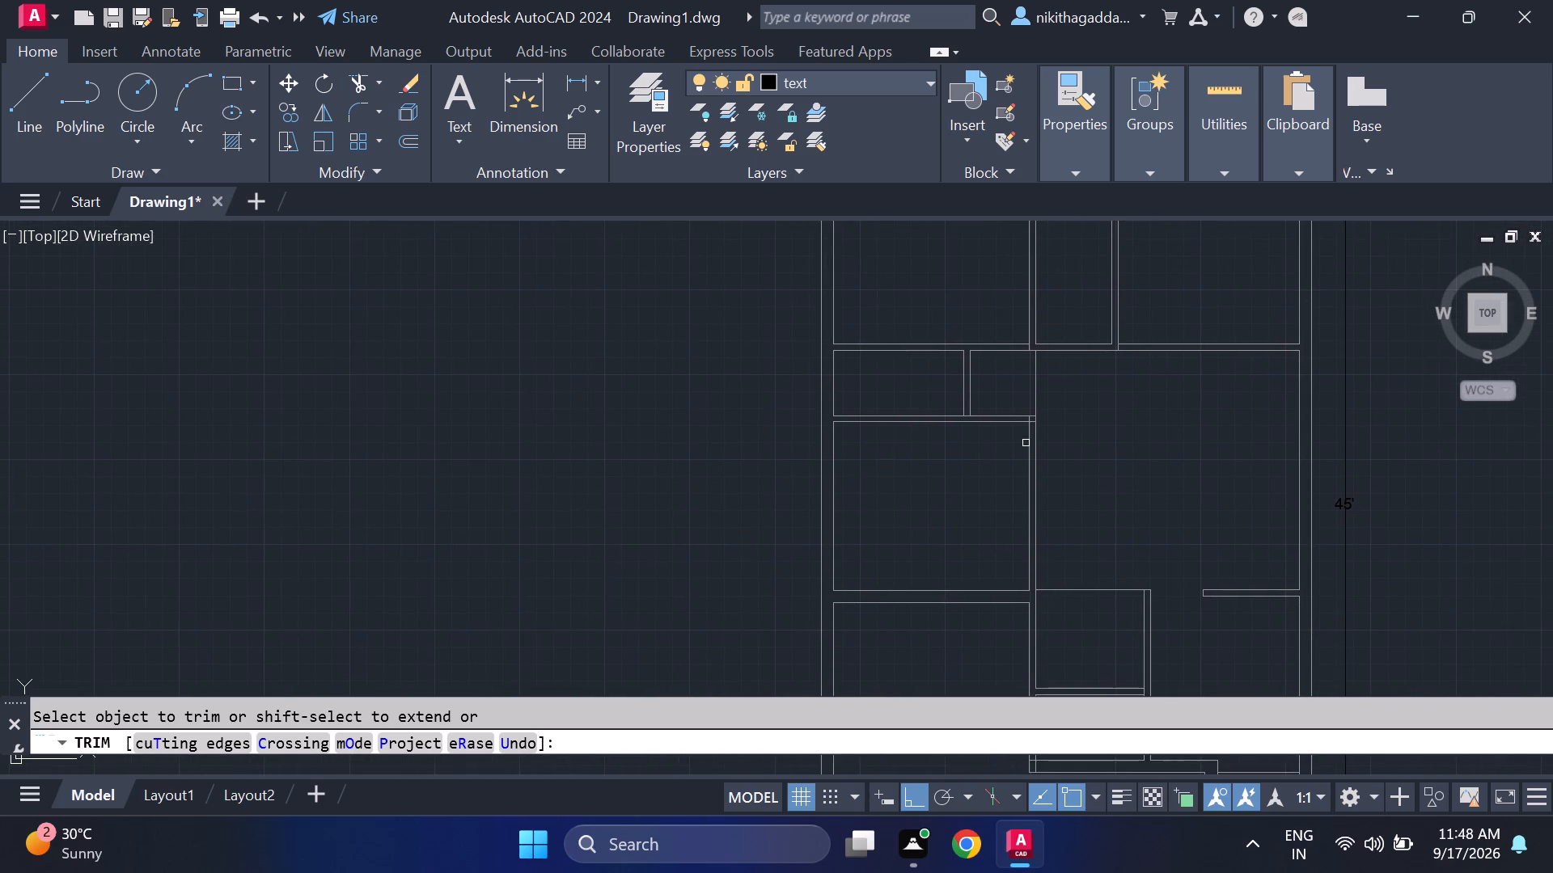
{"action": "scroll", "coordinate": [1039, 407], "scroll_direction": "up", "scroll_amount": 5}
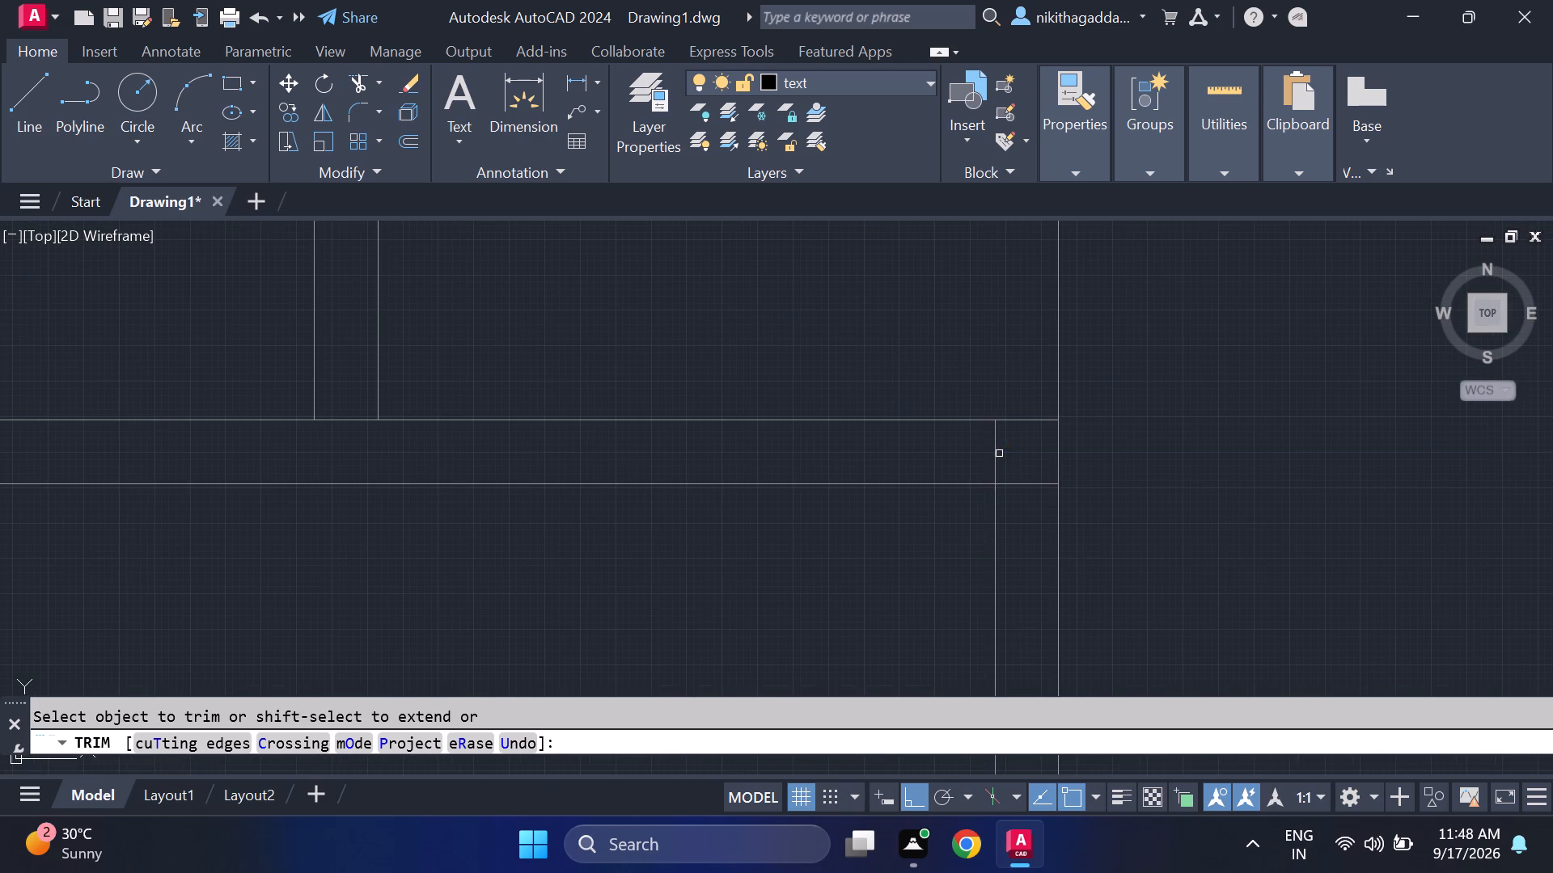
{"action": "left_click", "coordinate": [993, 455]}
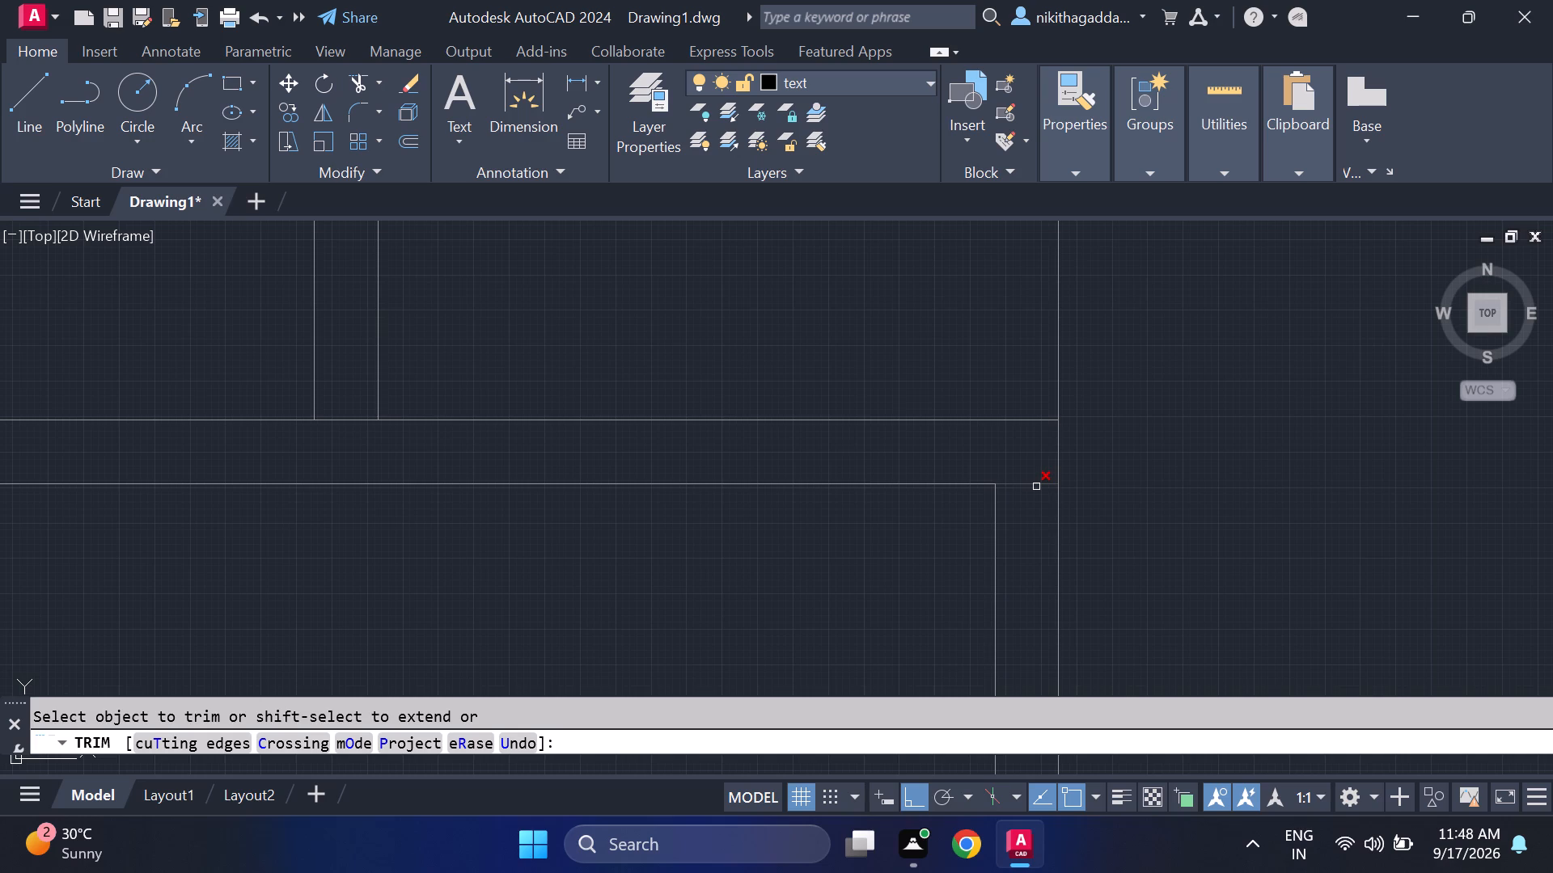
{"action": "left_click", "coordinate": [1036, 487]}
Trim the two line pieces crossing the corner where the double vertical wall meets the wall below the small lower-central rooms.
{"action": "scroll", "coordinate": [1036, 486], "scroll_direction": "down", "scroll_amount": 3}
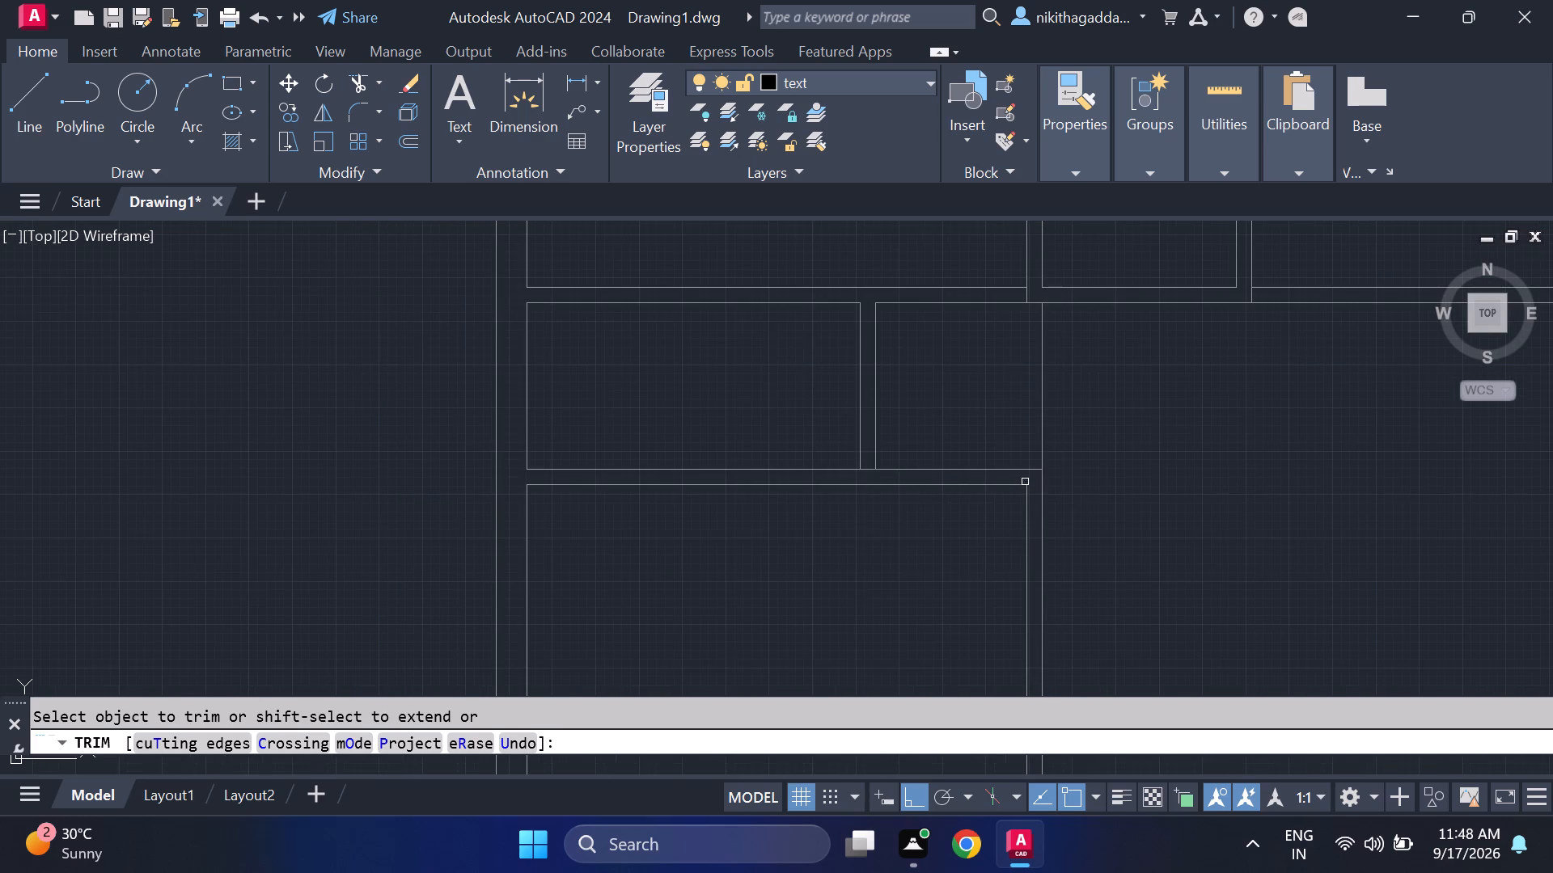
{"action": "scroll", "coordinate": [901, 548], "scroll_direction": "down", "scroll_amount": 1}
{"action": "middle_click_drag", "start_coordinate": [896, 626], "coordinate": [836, 429]}
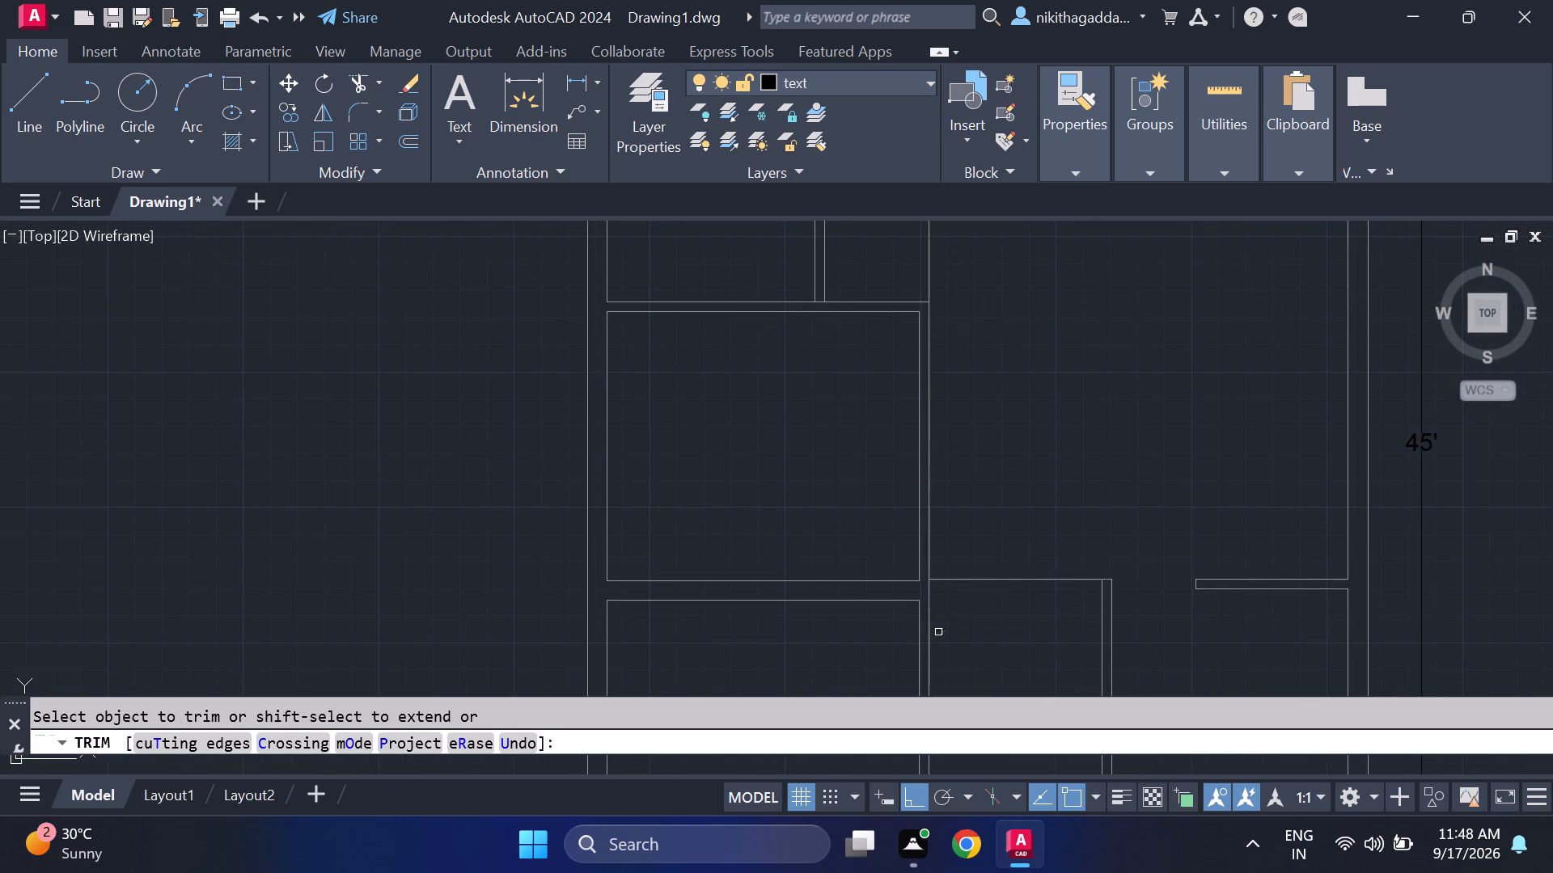
{"action": "middle_click_drag", "start_coordinate": [995, 685], "coordinate": [997, 459]}
{"action": "middle_click_drag", "start_coordinate": [997, 458], "coordinate": [1000, 445]}
{"action": "middle_click_drag", "start_coordinate": [1000, 445], "coordinate": [997, 425]}
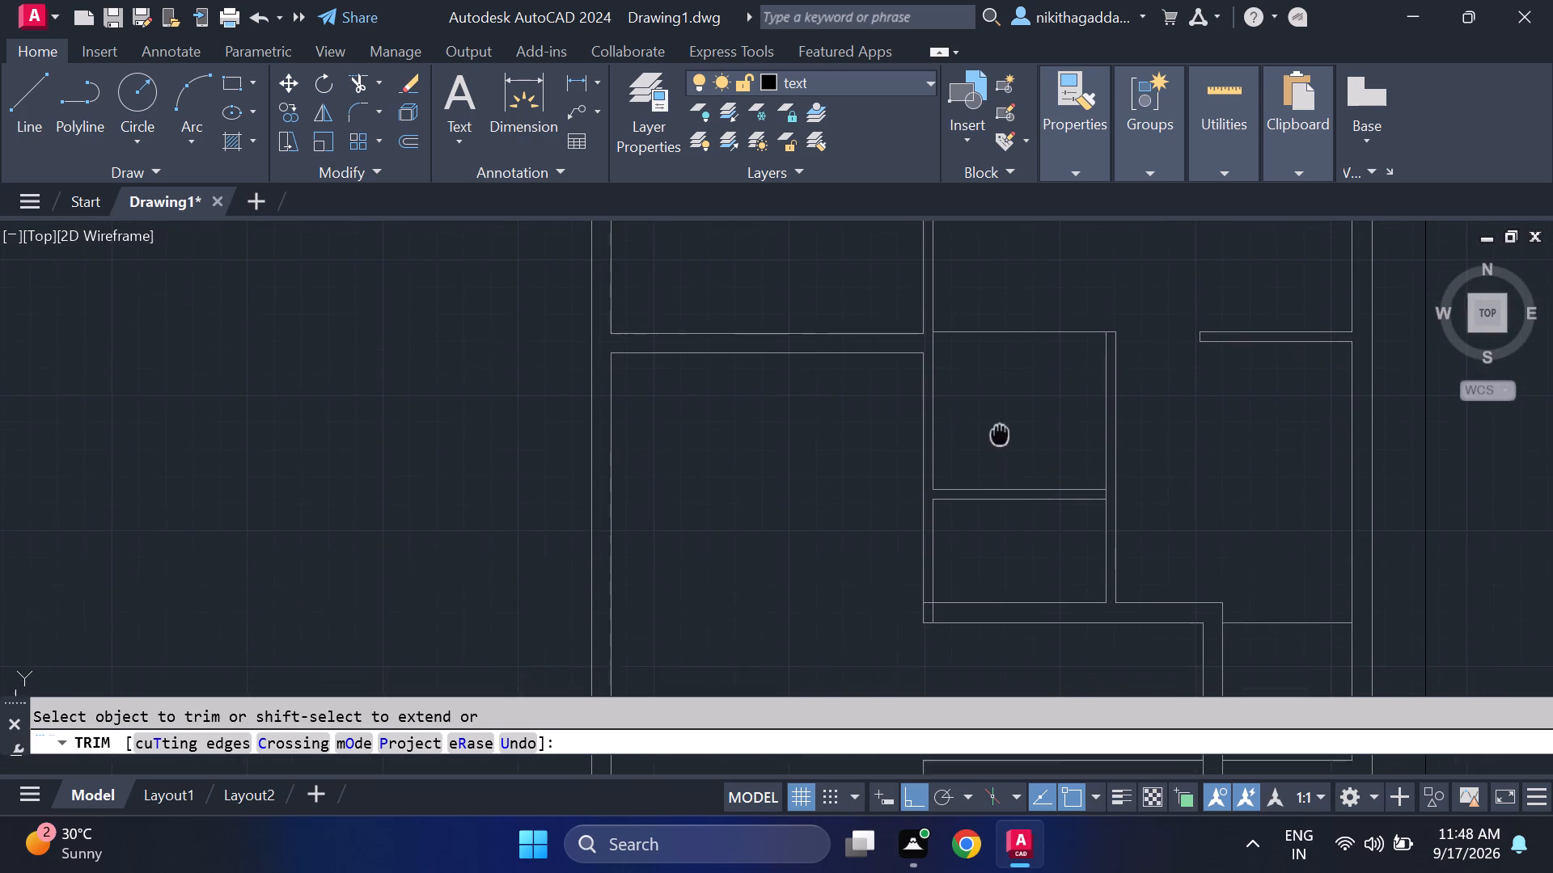
{"action": "middle_click_drag", "start_coordinate": [997, 425], "coordinate": [997, 419]}
{"action": "middle_click", "coordinate": [997, 419]}
{"action": "scroll", "coordinate": [925, 643], "scroll_direction": "up", "scroll_amount": 3}
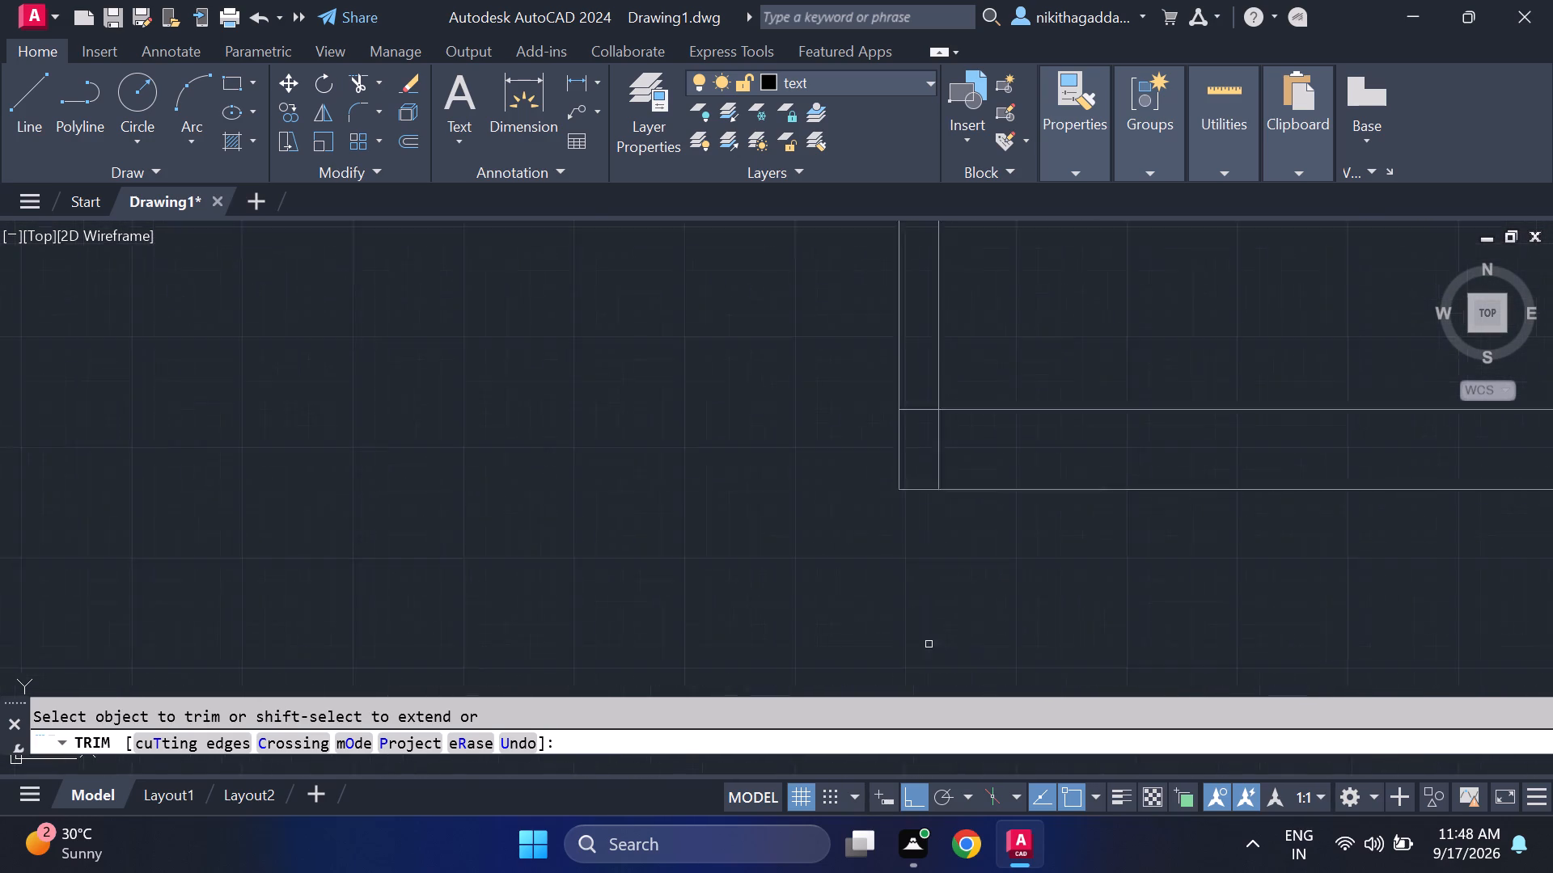
{"action": "left_click", "coordinate": [918, 407]}
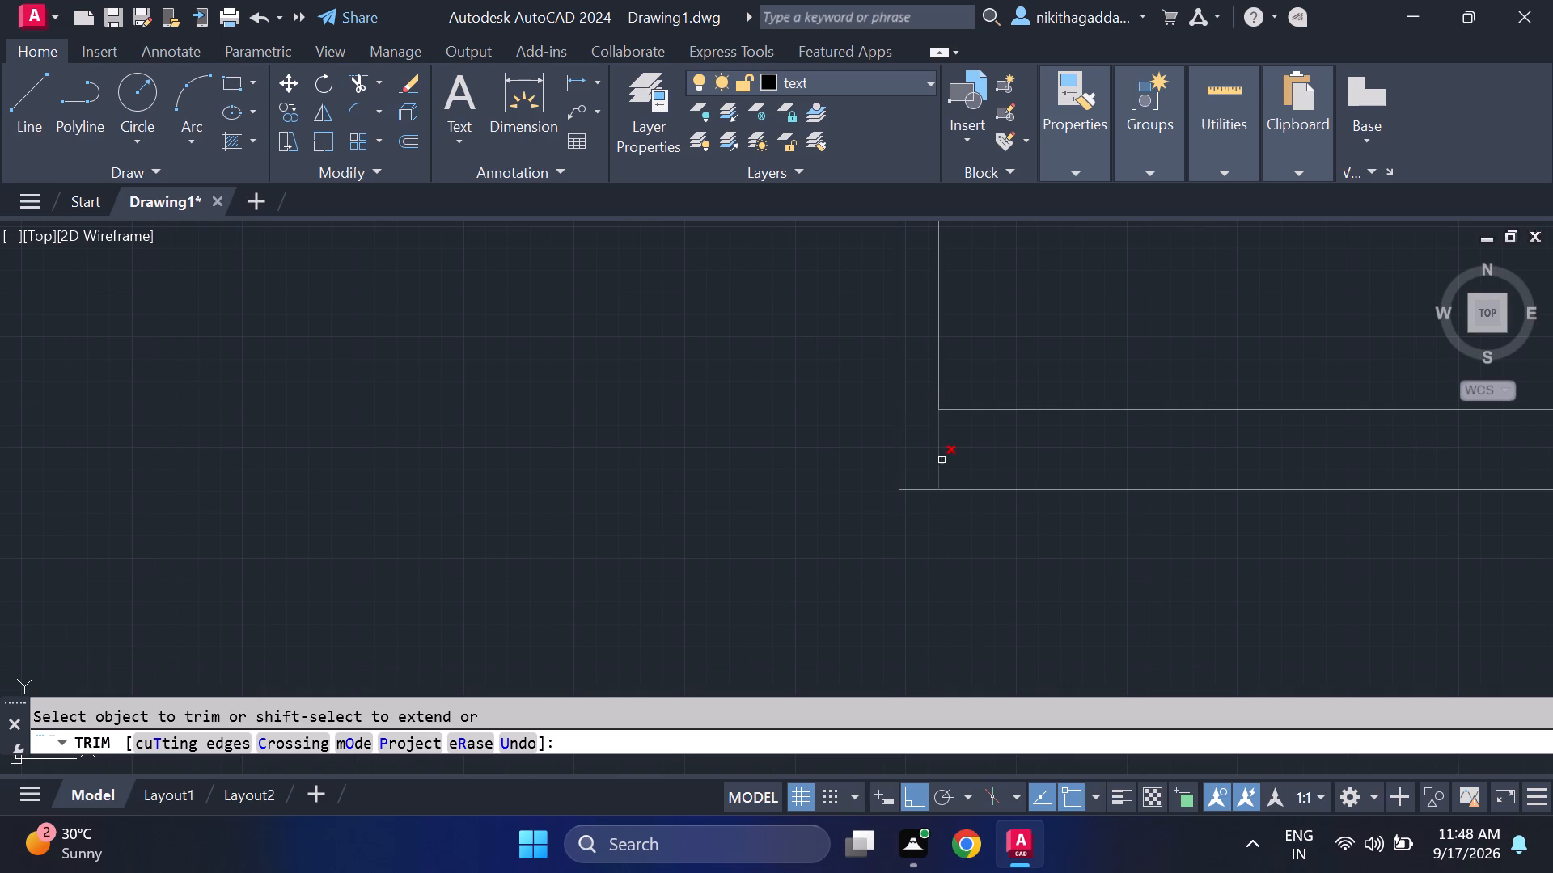
{"action": "left_click", "coordinate": [936, 459]}
{"action": "scroll", "coordinate": [1042, 559], "scroll_direction": "down", "scroll_amount": 4}
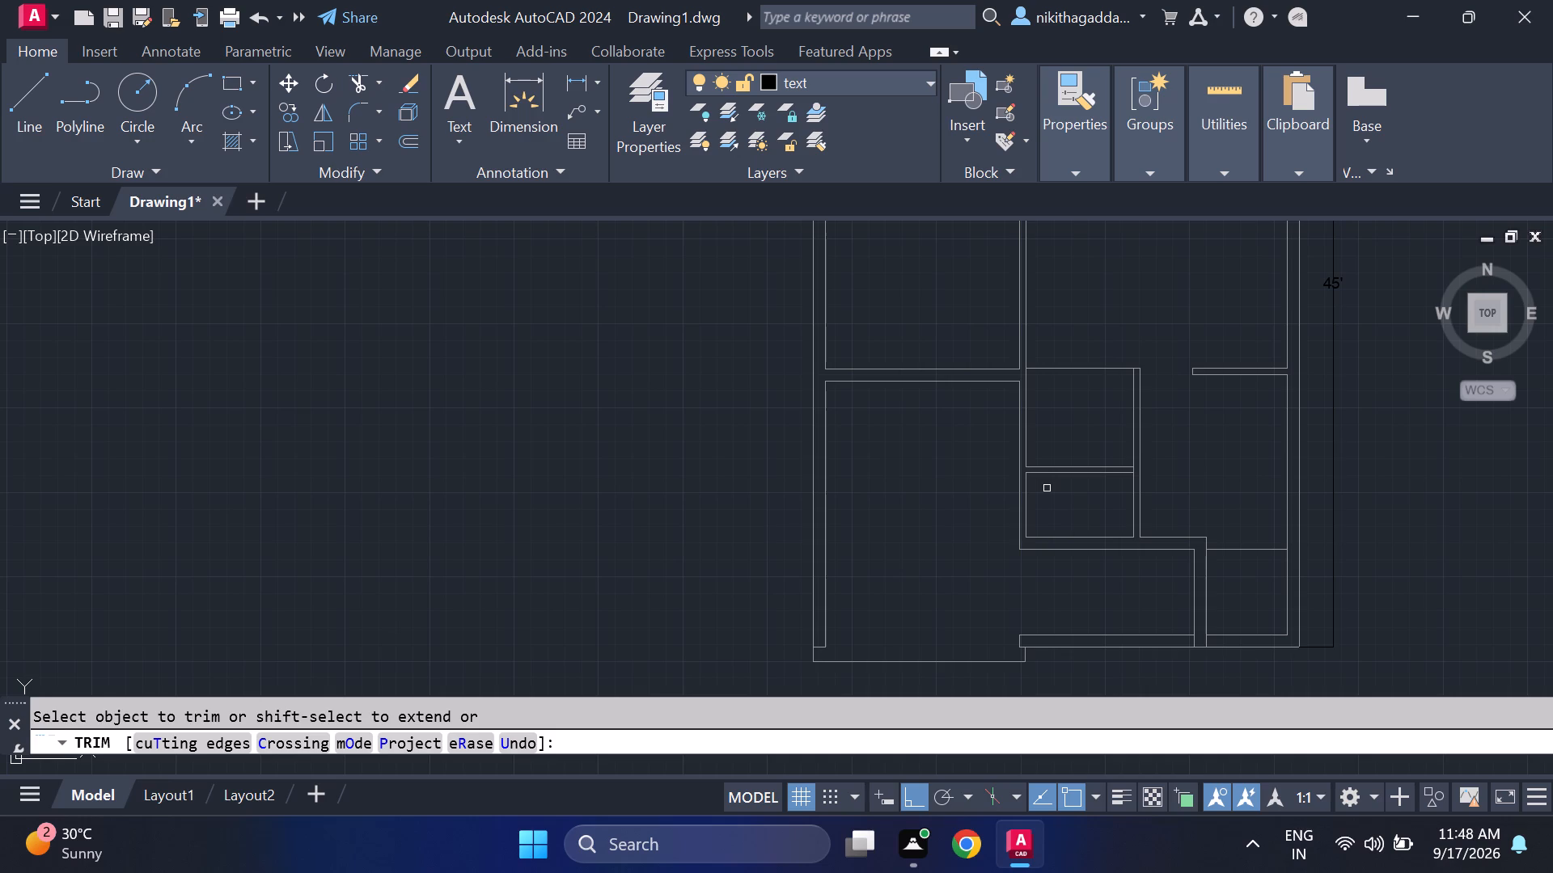
{"action": "scroll", "coordinate": [1047, 488], "scroll_direction": "up", "scroll_amount": 3}
{"action": "scroll", "coordinate": [1046, 490], "scroll_direction": "down", "scroll_amount": 3}
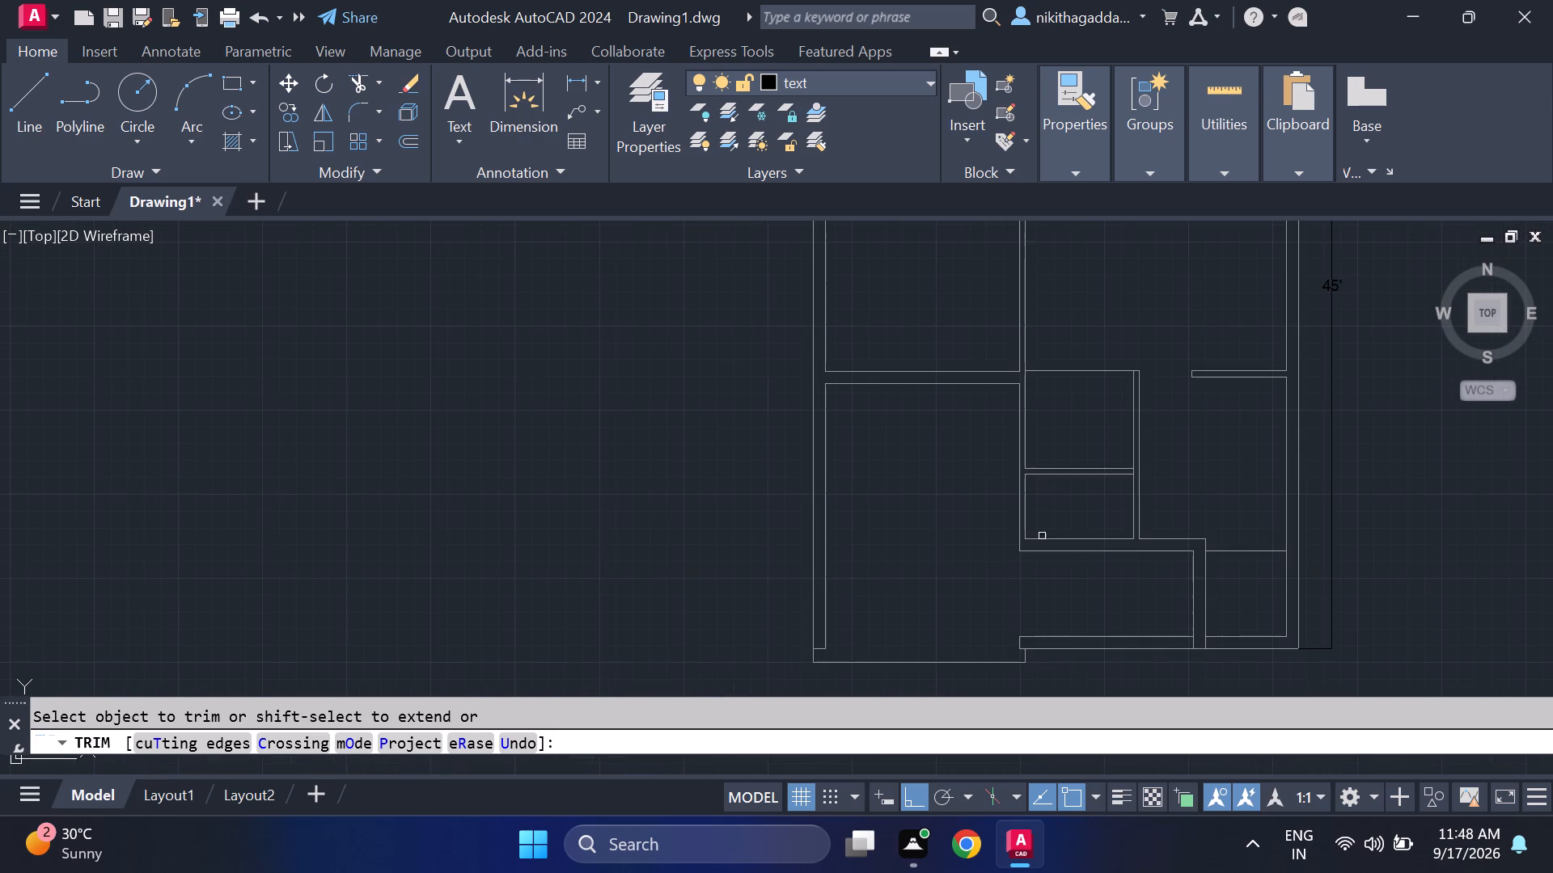
{"action": "middle_click_drag", "start_coordinate": [1022, 601], "coordinate": [871, 474]}
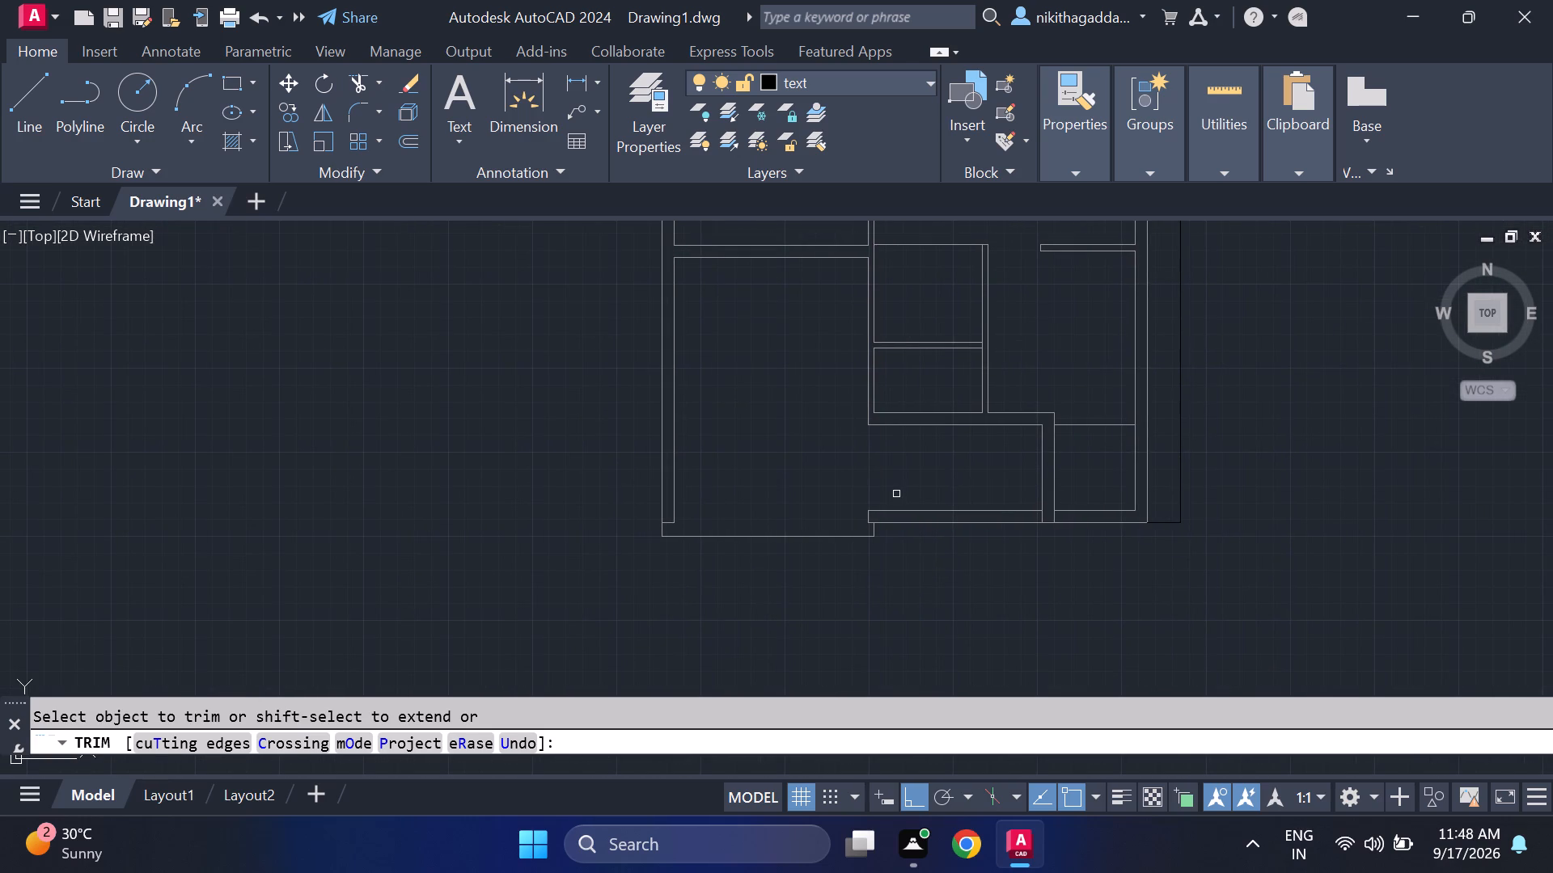
{"action": "key", "text": "Escape"}
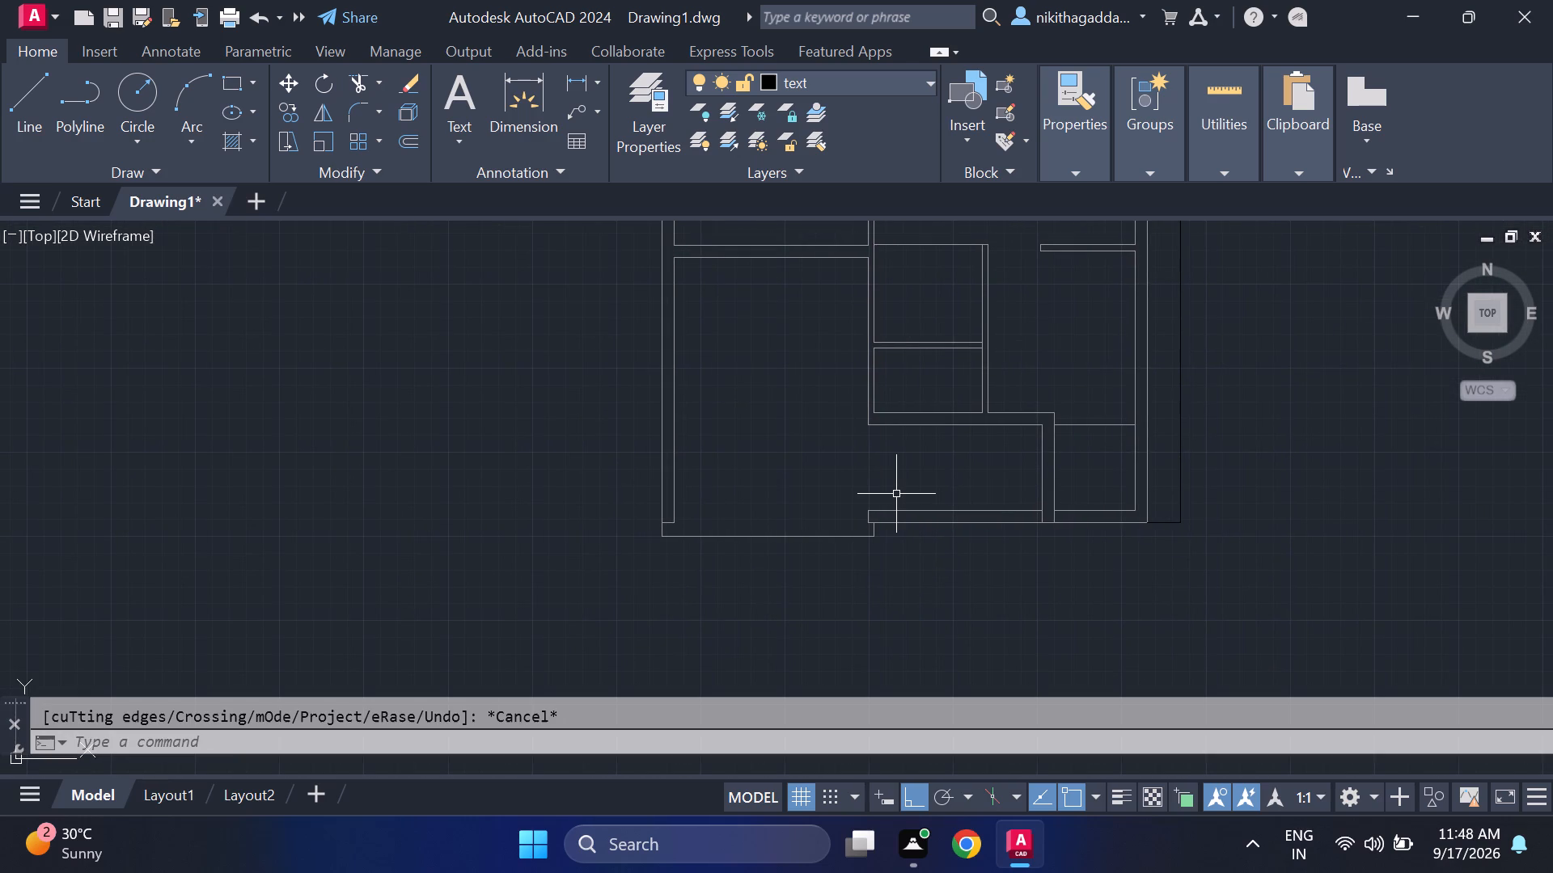
Make walls the current layer.
{"action": "key", "text": "l"}
{"action": "key", "text": "Return"}
{"action": "scroll", "coordinate": [941, 537], "scroll_direction": "up", "scroll_amount": 2}
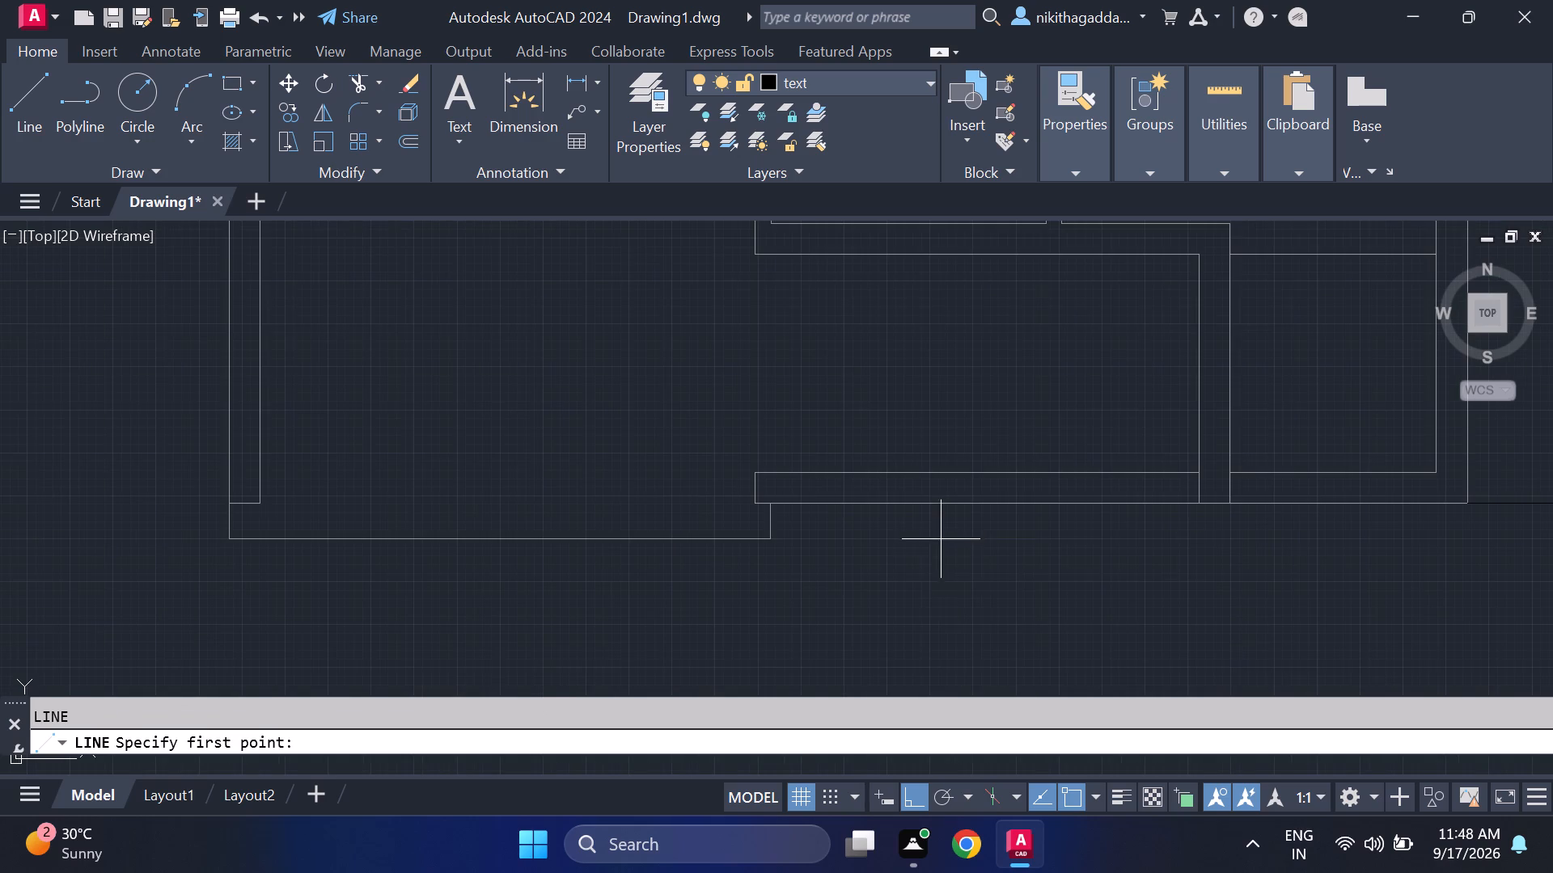
{"action": "scroll", "coordinate": [1010, 593], "scroll_direction": "down", "scroll_amount": 2}
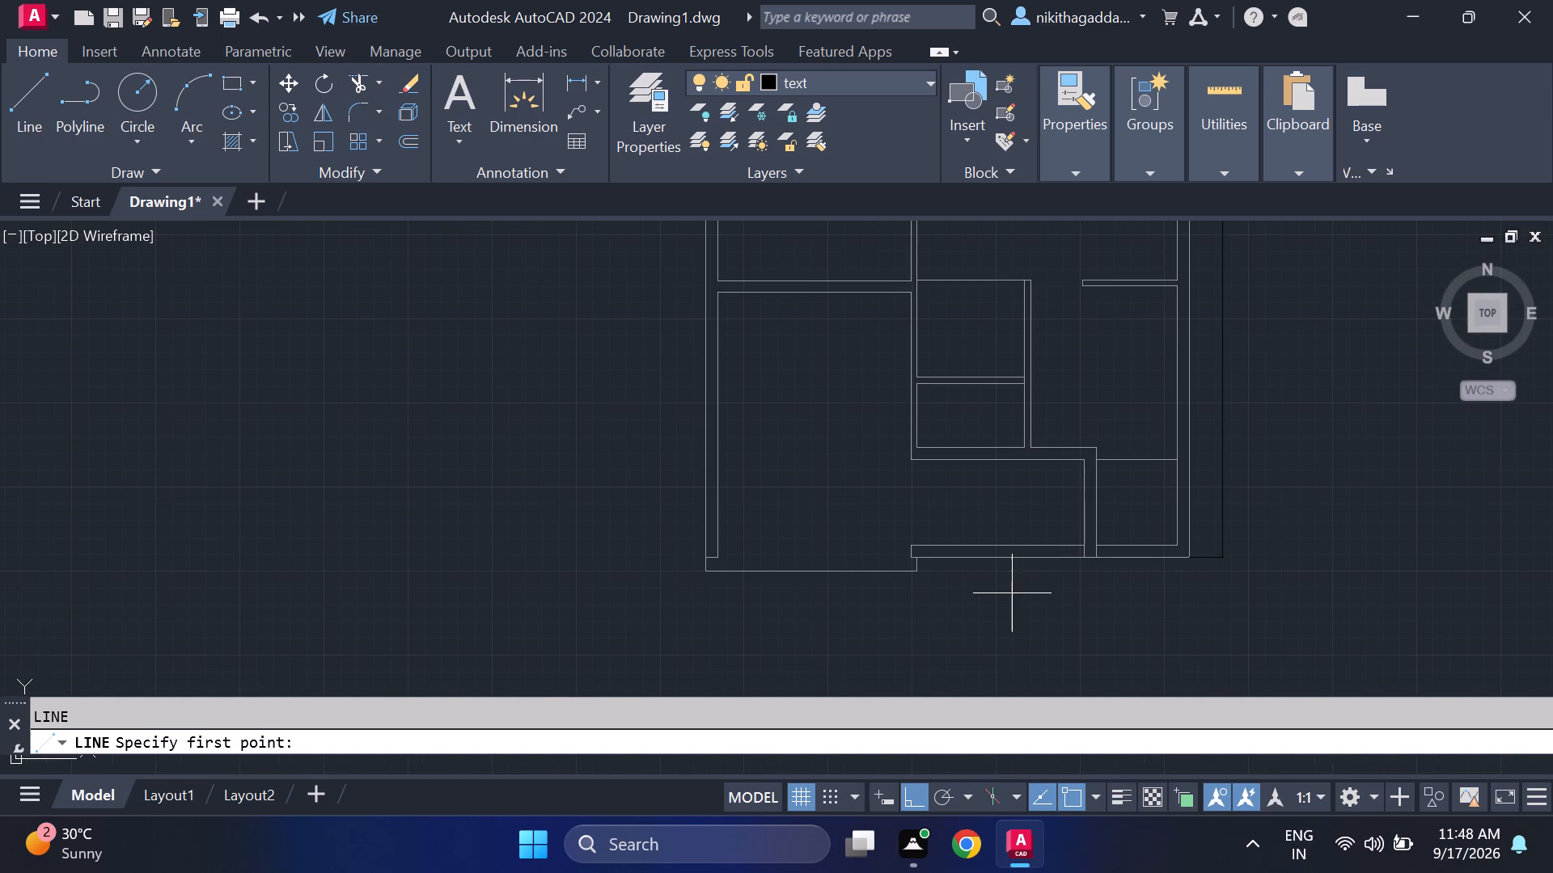
{"action": "middle_click_drag", "start_coordinate": [1155, 609], "coordinate": [1046, 609]}
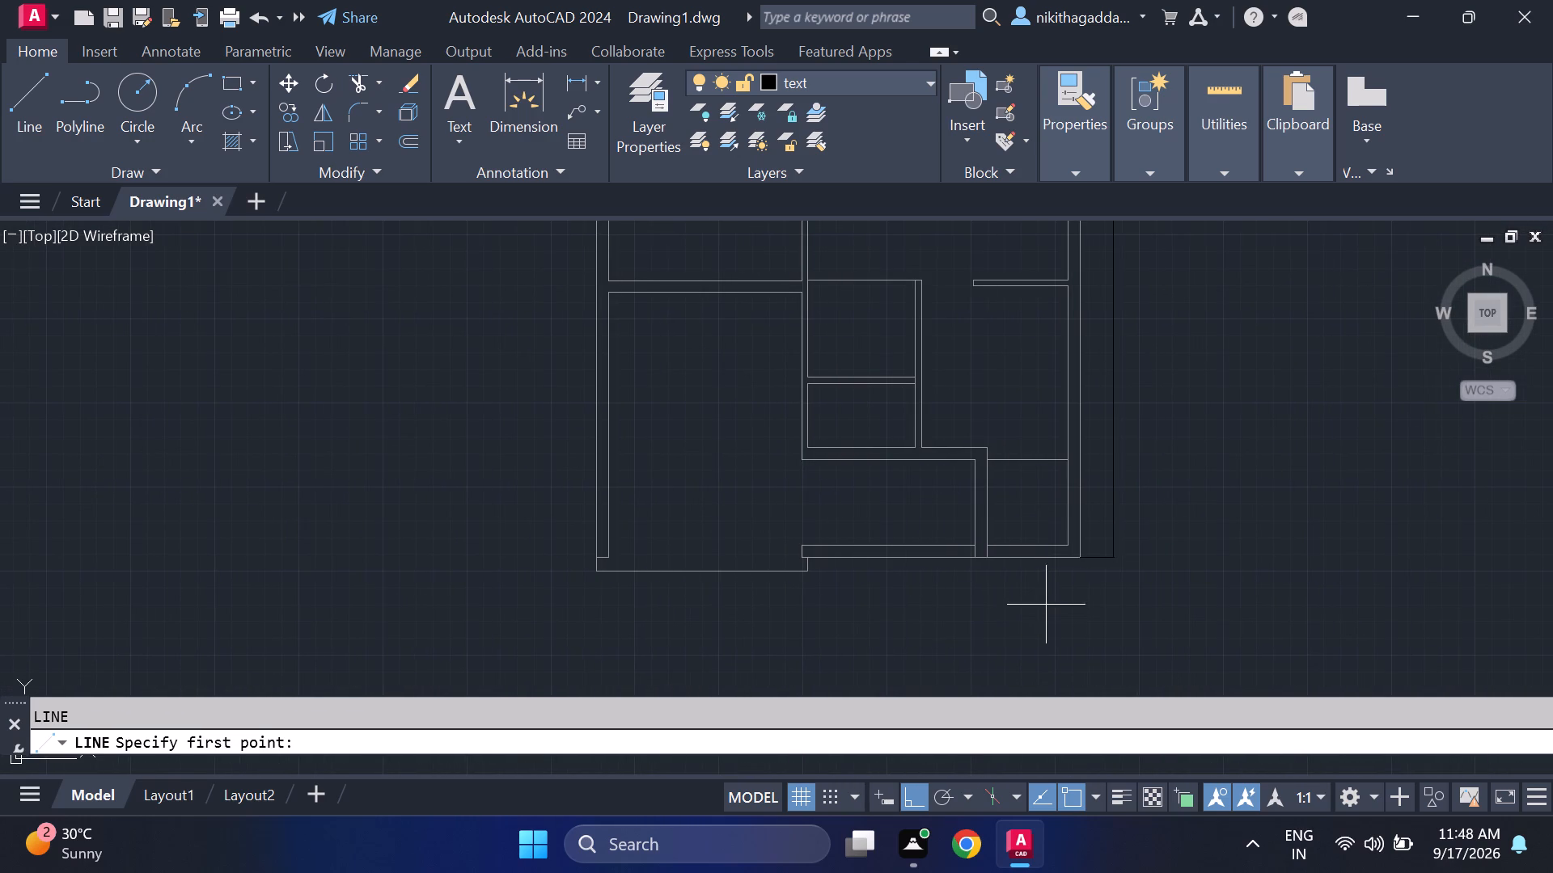
{"action": "left_click", "coordinate": [916, 90]}
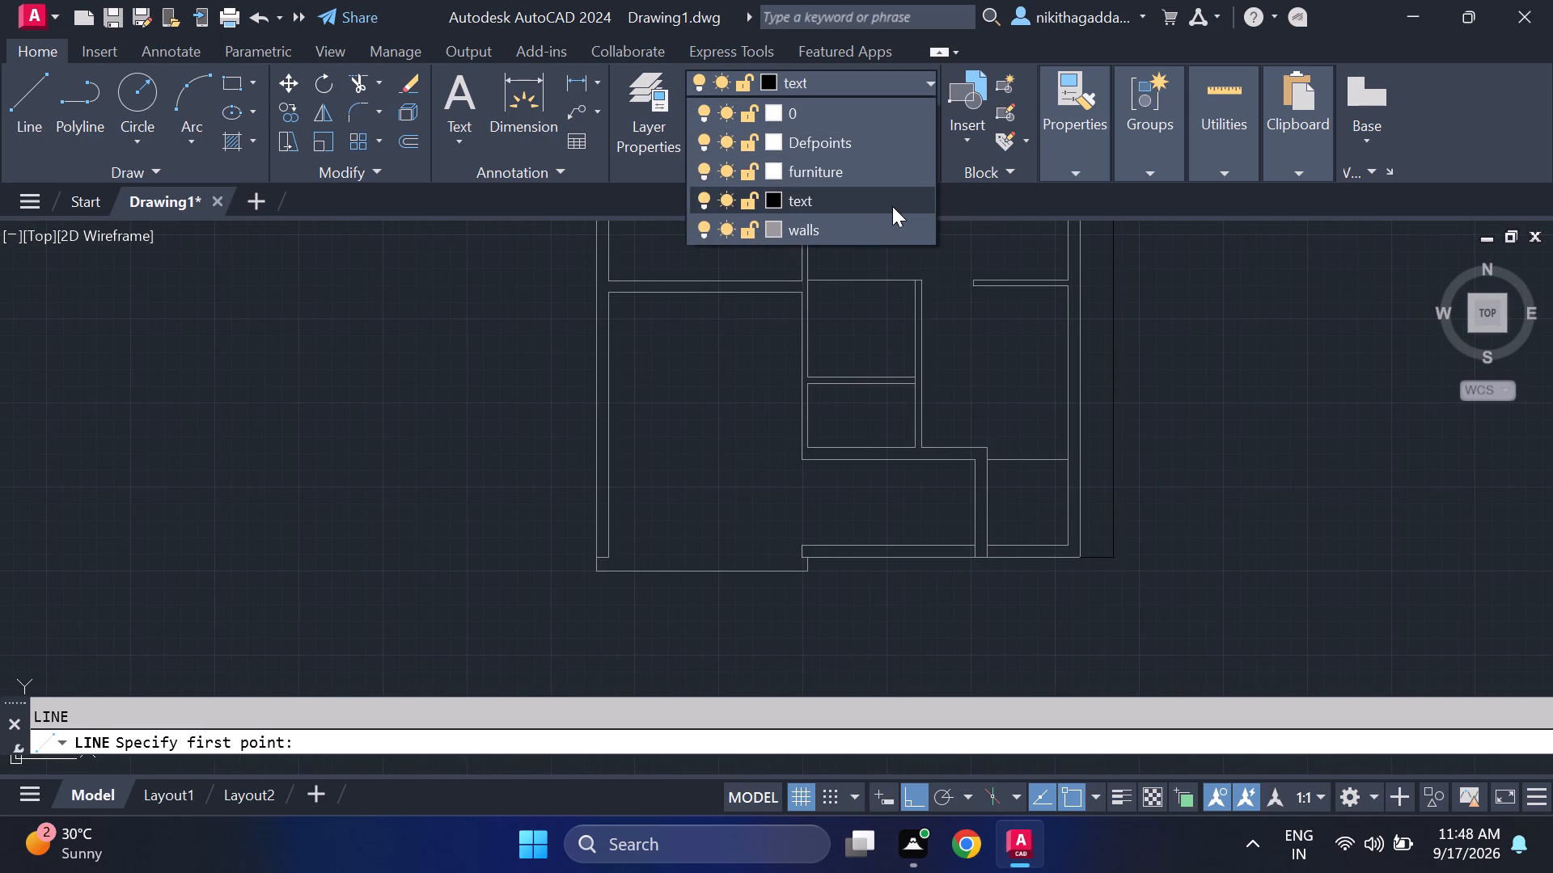
{"action": "left_click", "coordinate": [870, 222]}
{"action": "scroll", "coordinate": [972, 547], "scroll_direction": "up", "scroll_amount": 2}
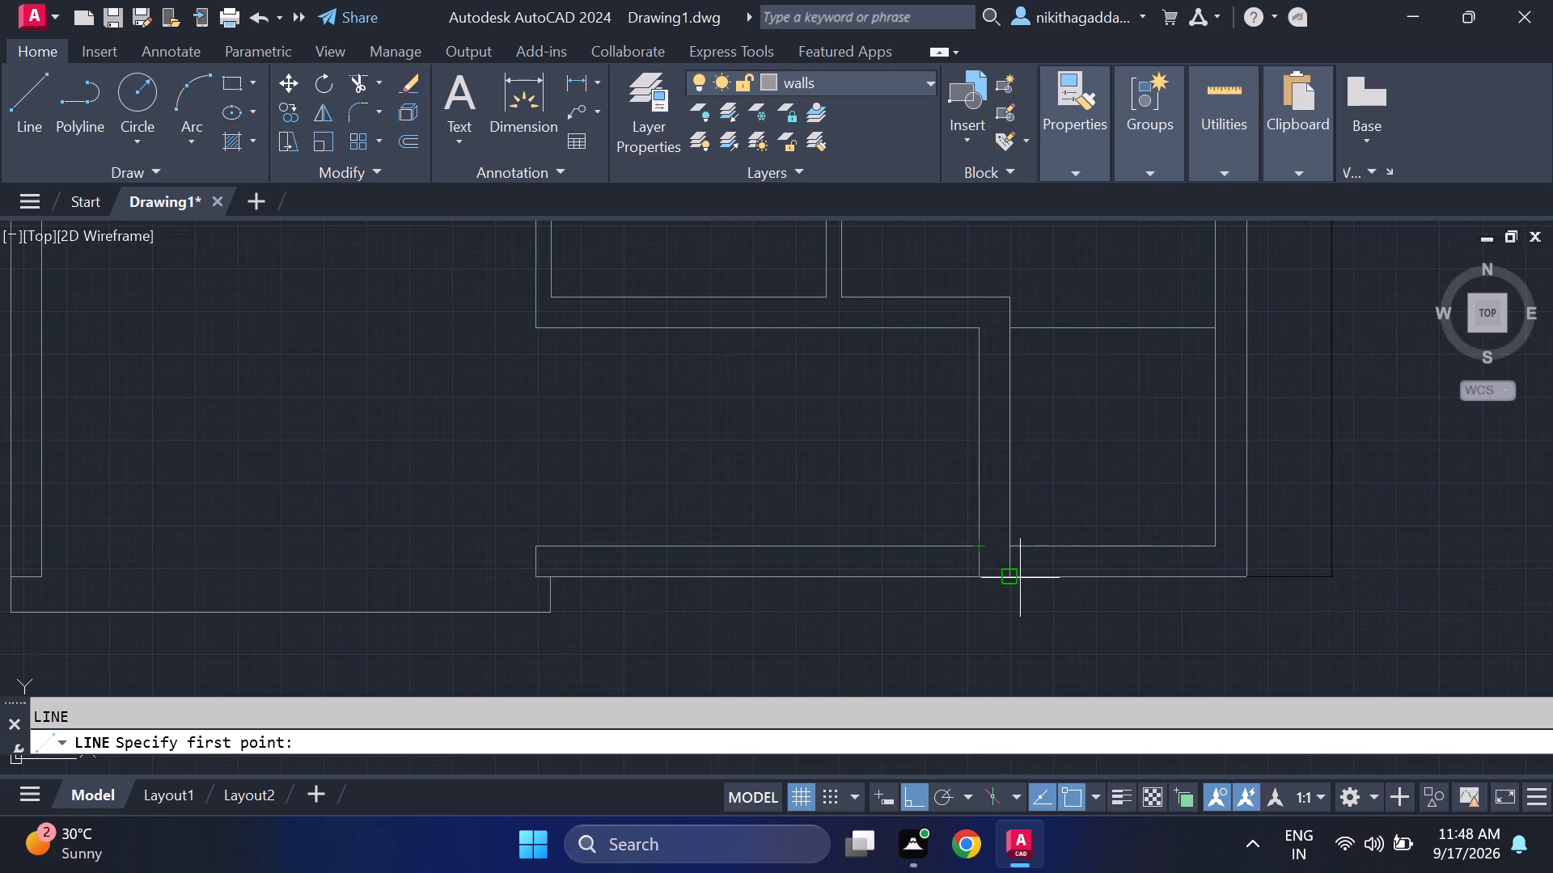
{"action": "middle_click_drag", "start_coordinate": [1020, 573], "coordinate": [922, 504]}
{"action": "scroll", "coordinate": [922, 504], "scroll_direction": "up", "scroll_amount": 2}
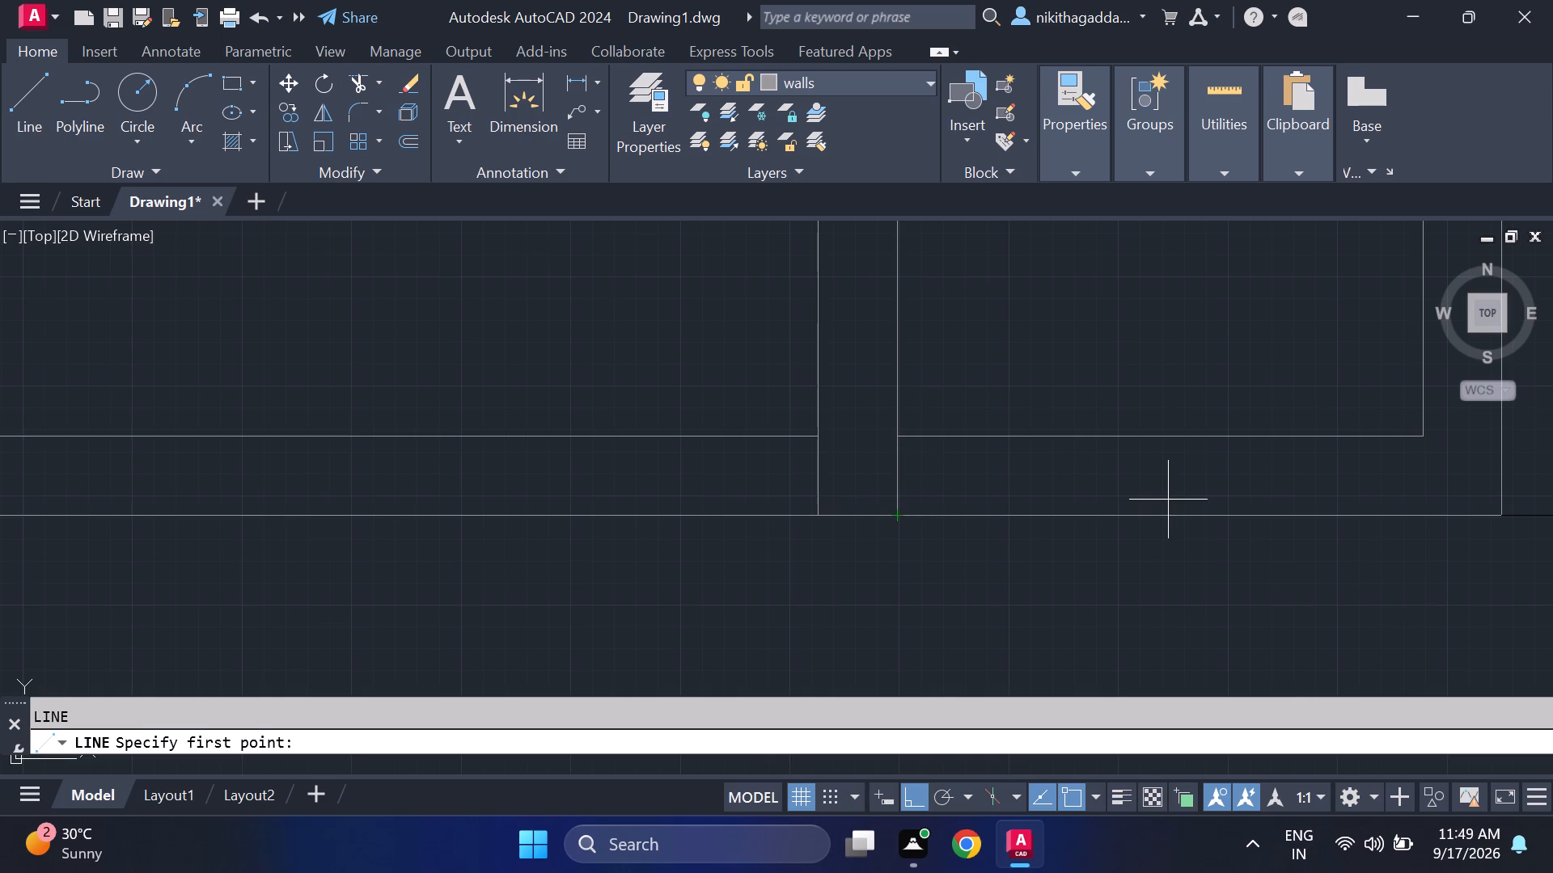
{"action": "key", "text": "Escape"}
Extend the right outer wall's inner line down to the outer line of the bottom outer wall.
{"action": "type", "text": "ex"}
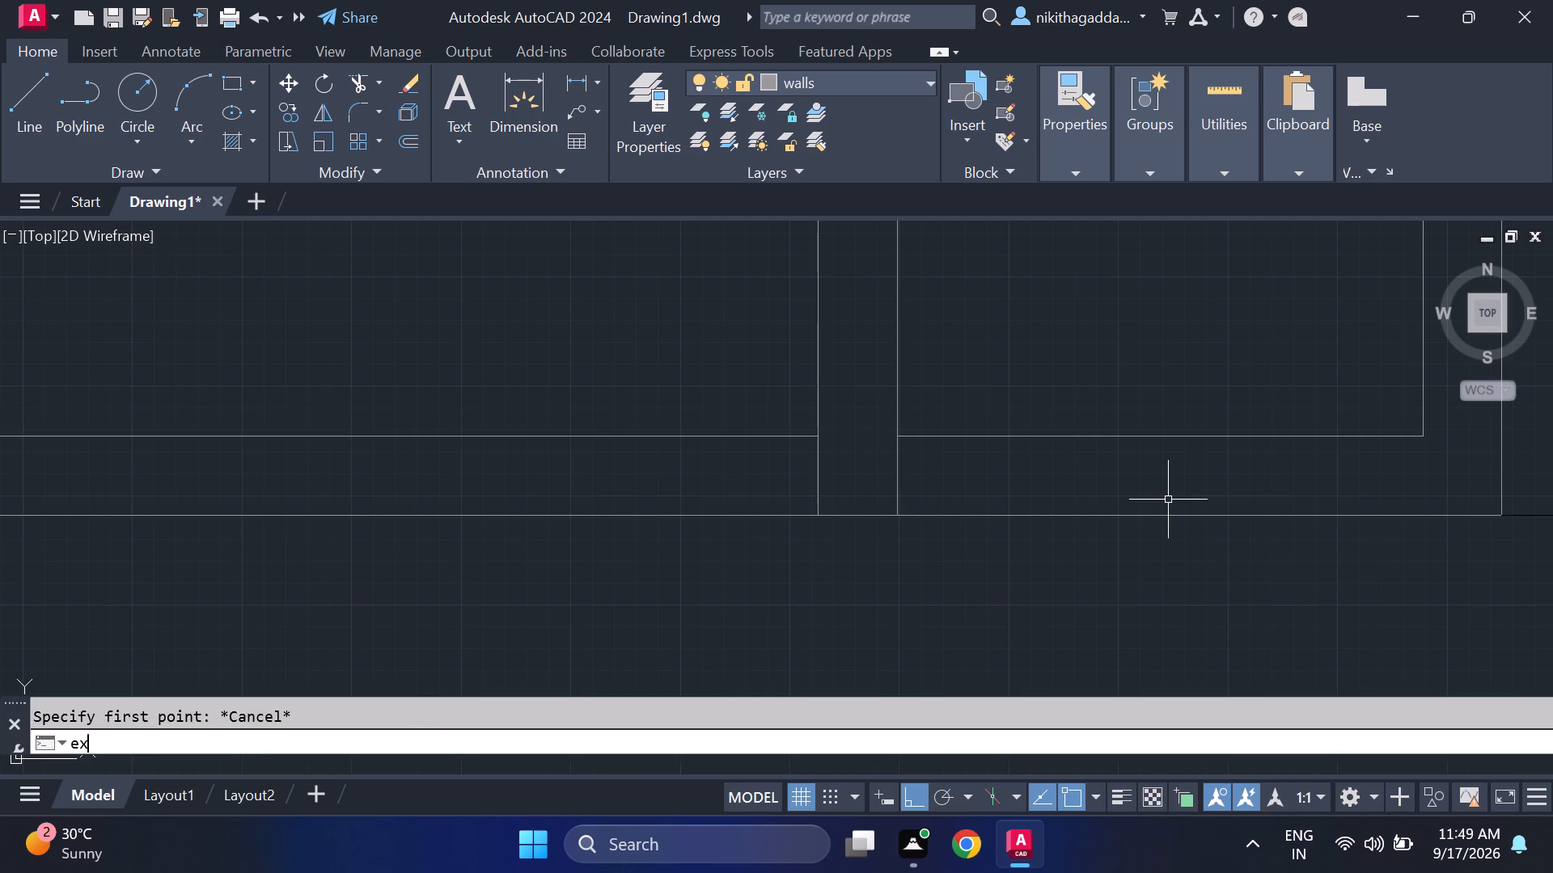
{"action": "key", "text": "Return"}
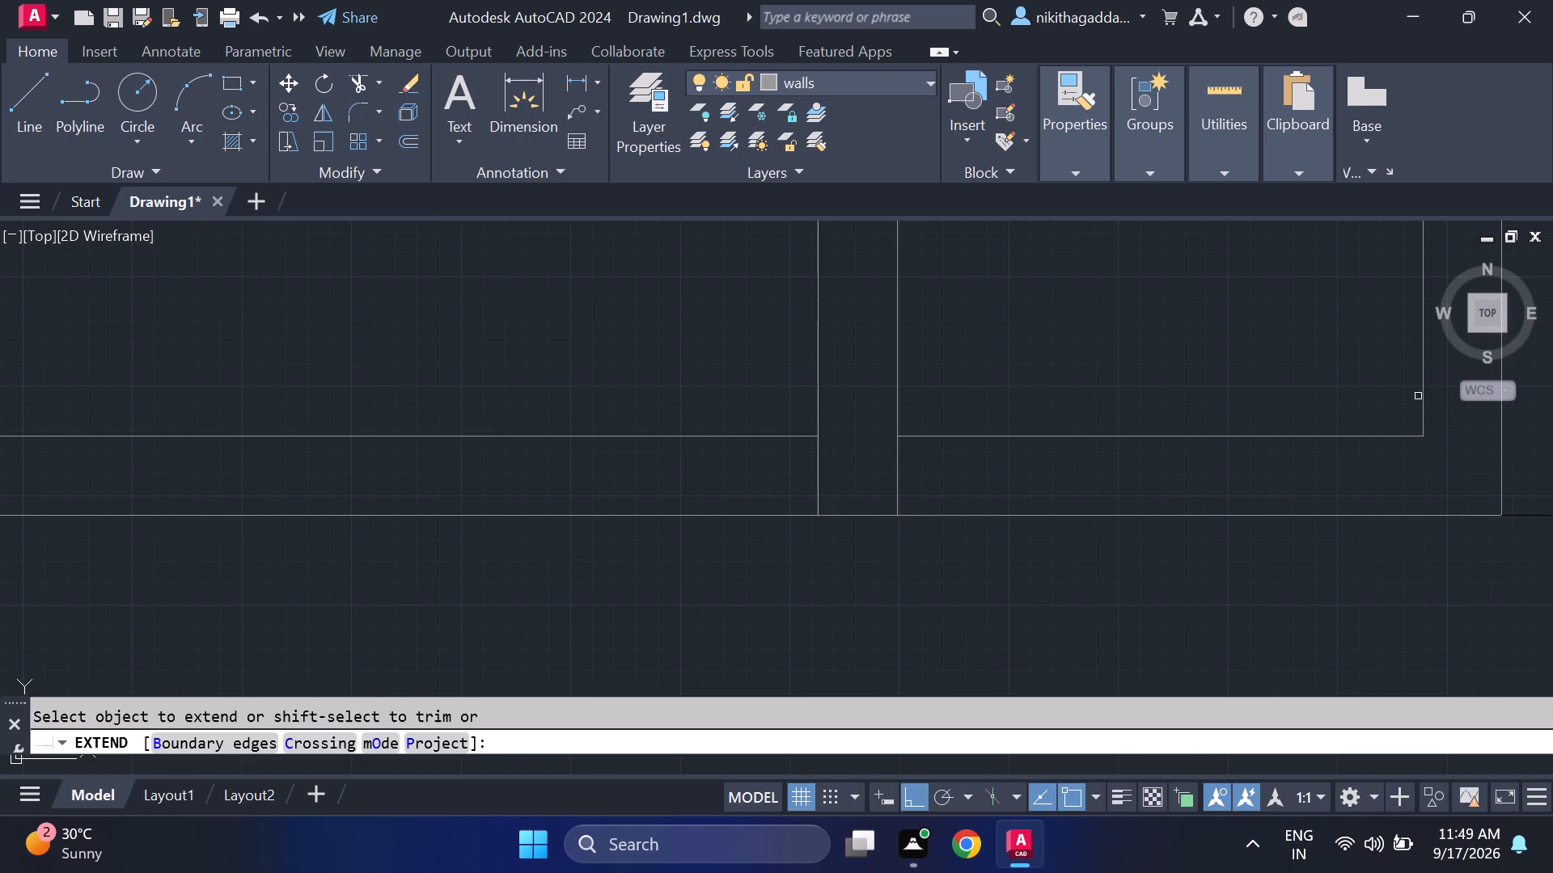
{"action": "left_click", "coordinate": [1423, 389]}
{"action": "scroll", "coordinate": [1283, 599], "scroll_direction": "down", "scroll_amount": 1}
{"action": "middle_click_drag", "start_coordinate": [1276, 594], "coordinate": [1152, 589]}
{"action": "key", "text": "Escape"}
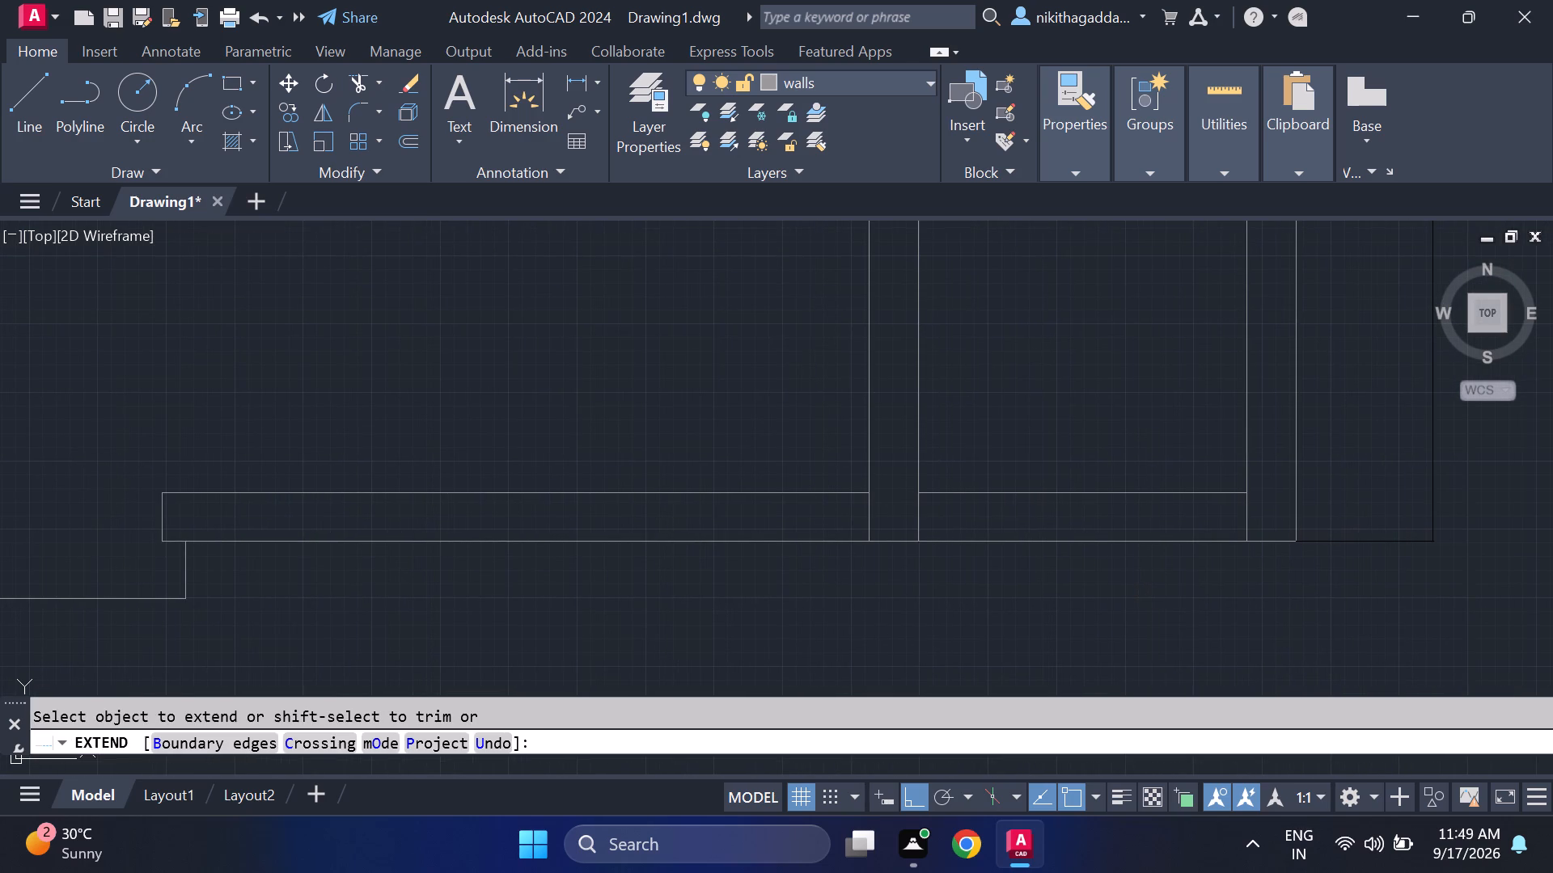
Draw a closed window outline across the bottom outer wall's thickness, ending at the near face of the lower vertical wall.
{"action": "key", "text": "l"}
{"action": "key", "text": "Return"}
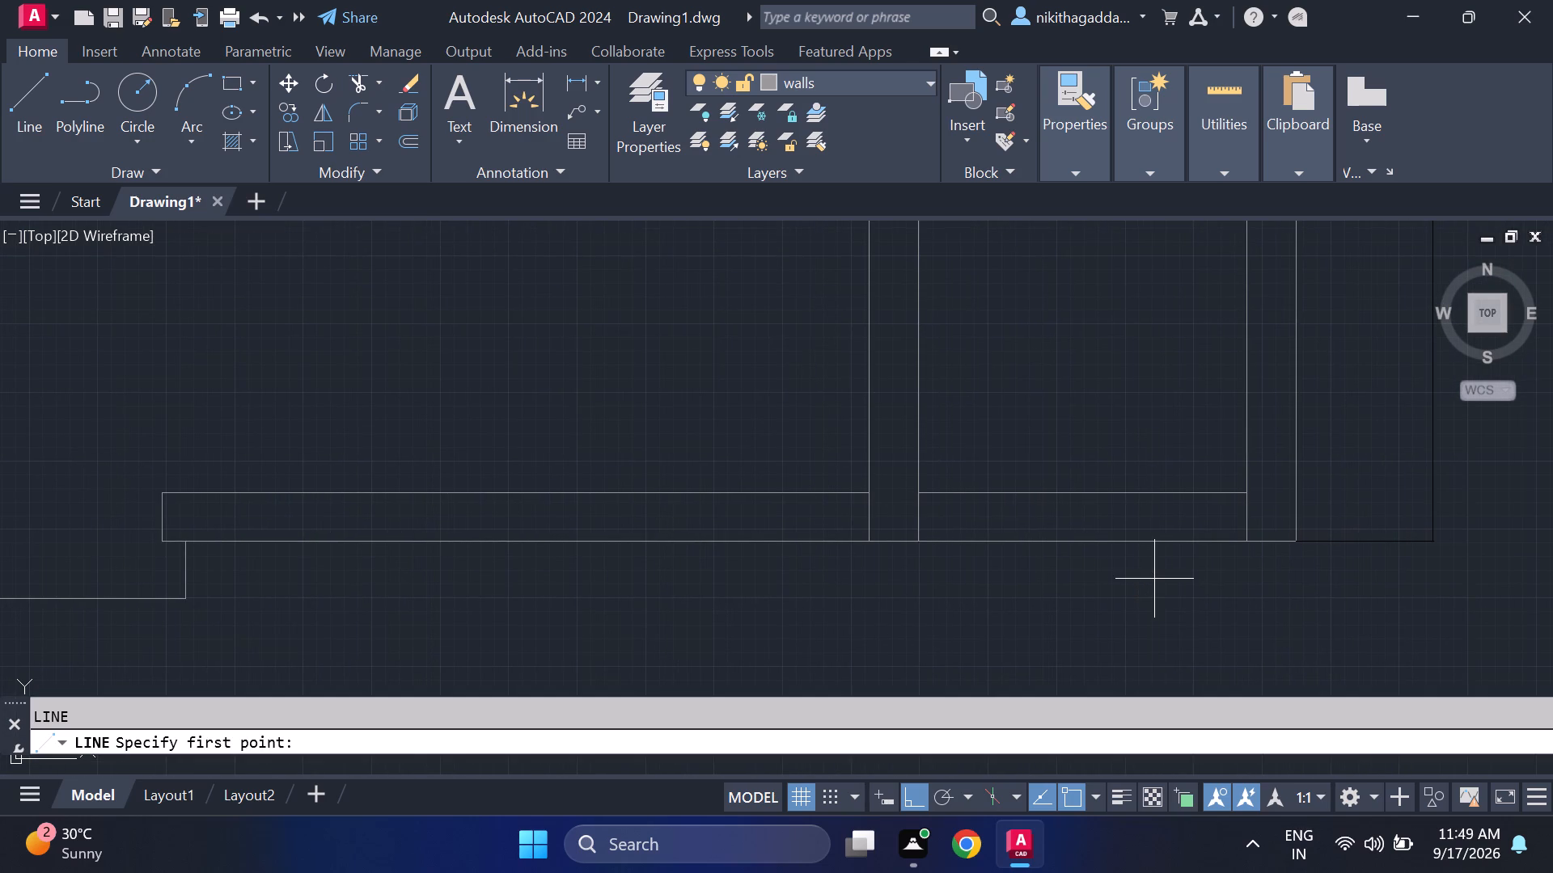
{"action": "scroll", "coordinate": [1134, 578], "scroll_direction": "down", "scroll_amount": 2}
{"action": "scroll", "coordinate": [992, 604], "scroll_direction": "up", "scroll_amount": 2}
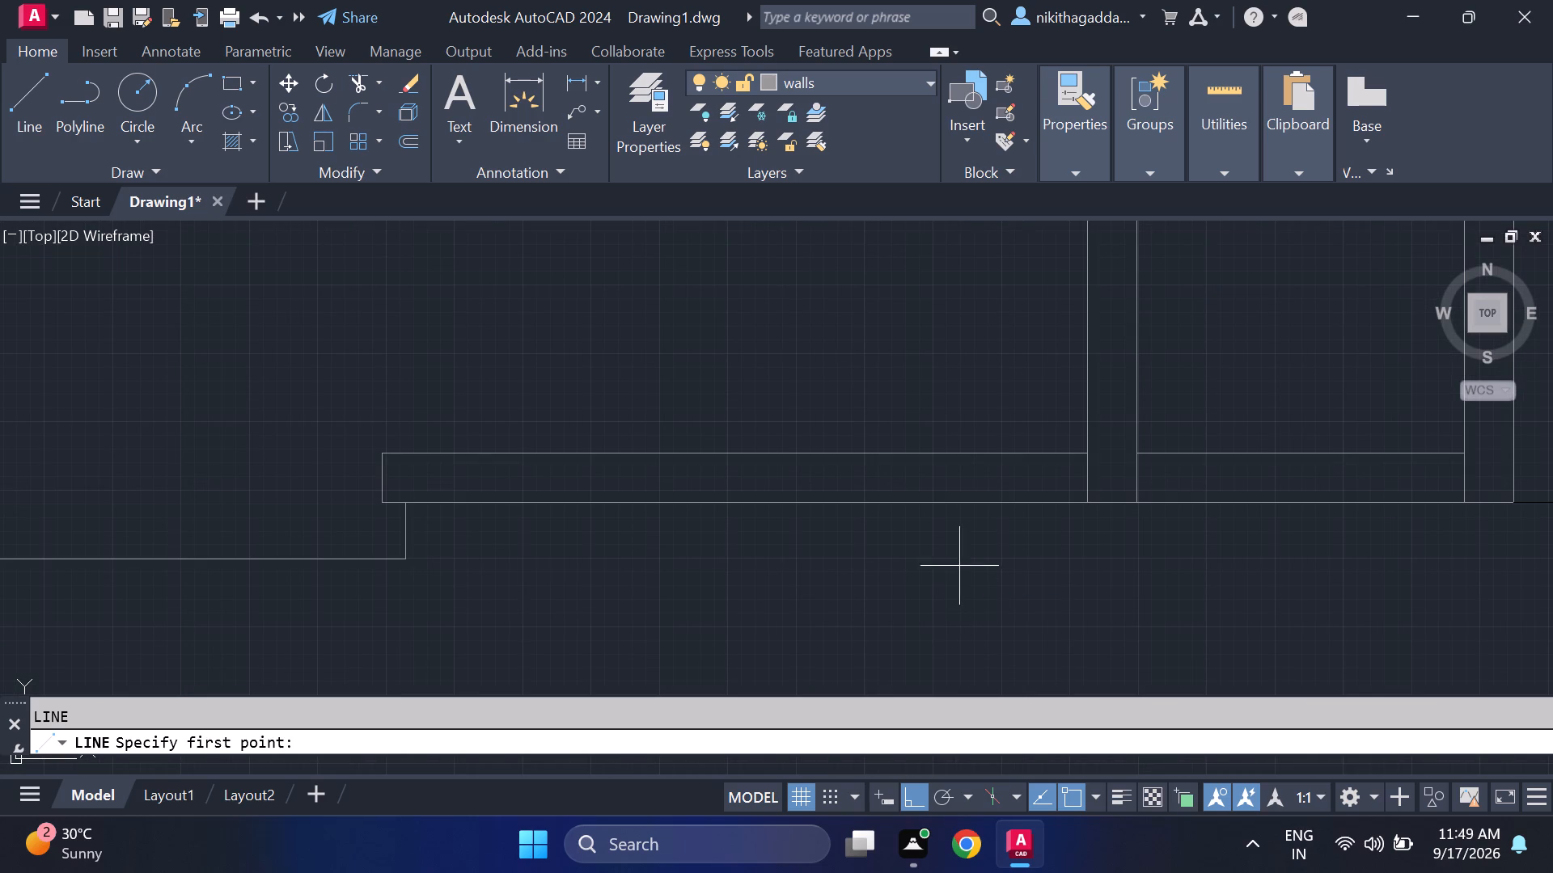
{"action": "left_click", "coordinate": [925, 452]}
{"action": "left_click", "coordinate": [920, 499]}
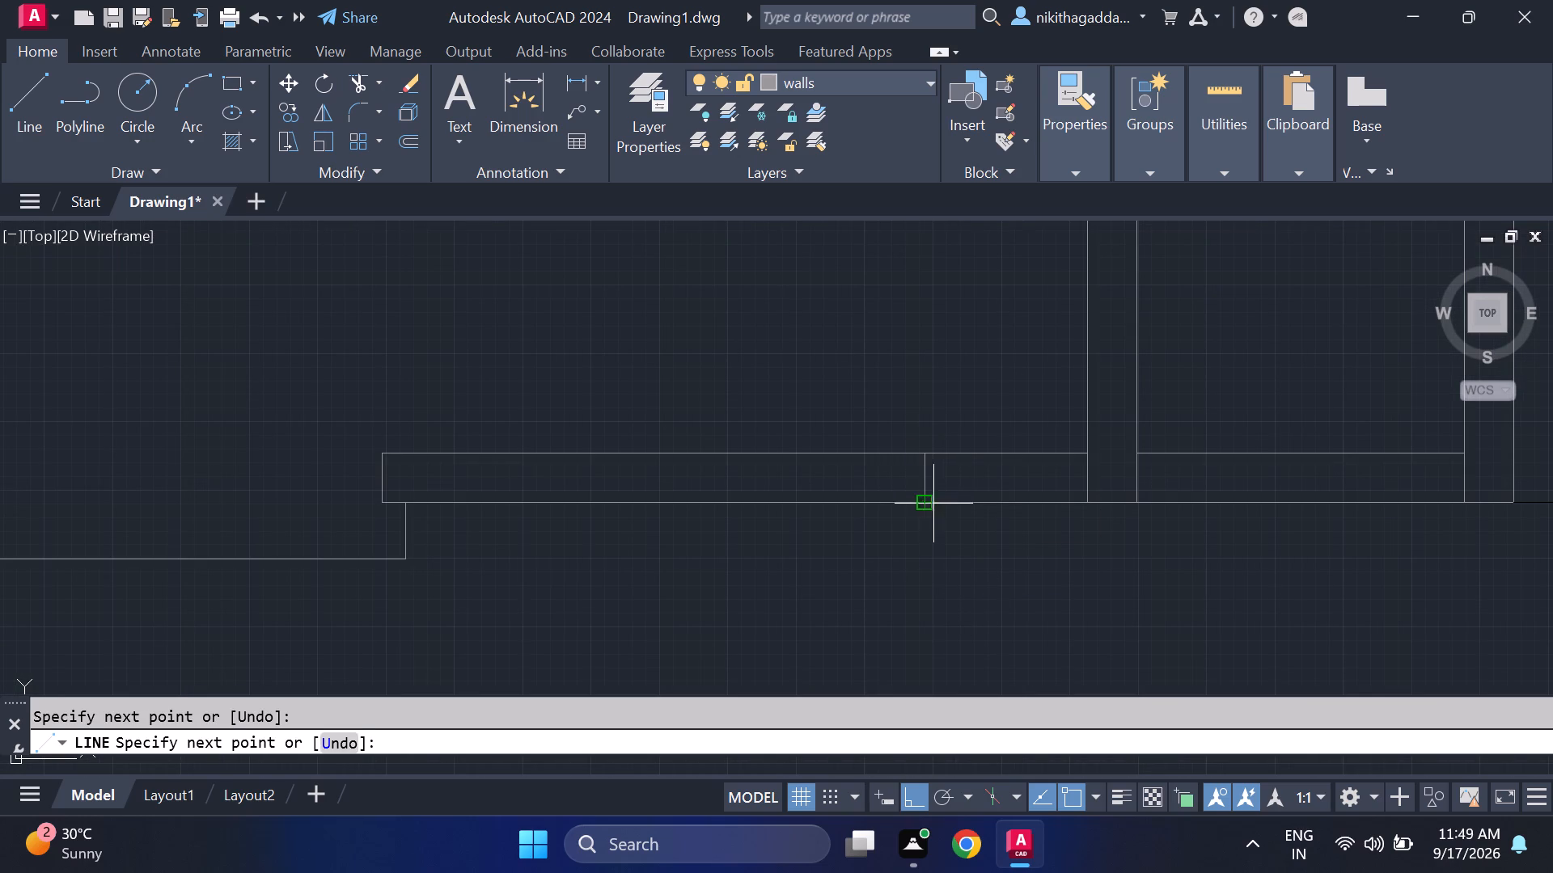
{"action": "left_click", "coordinate": [1091, 505]}
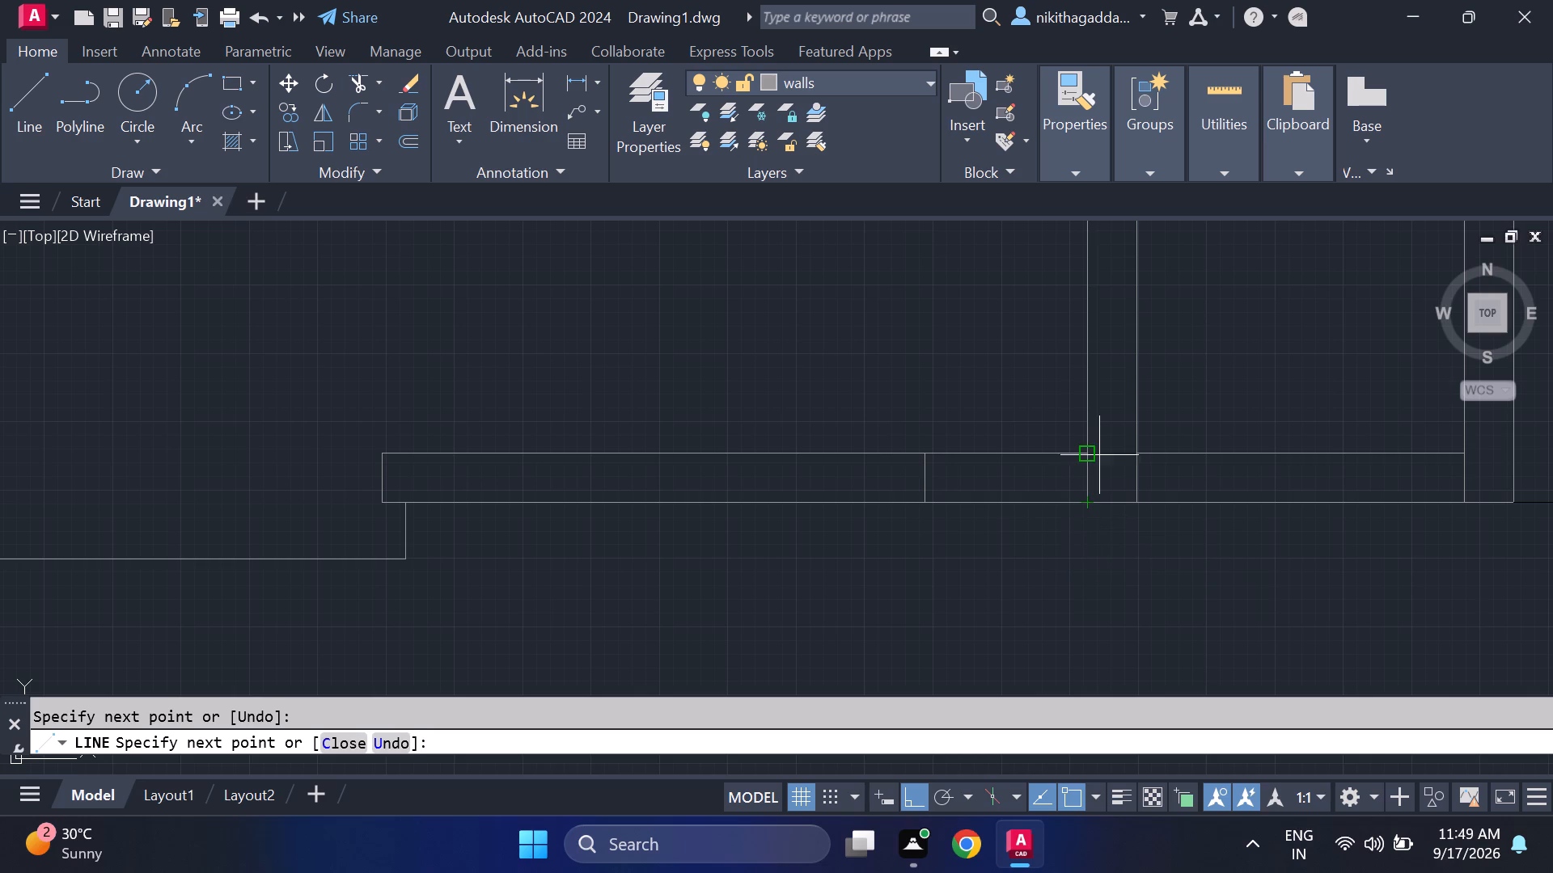
{"action": "left_click", "coordinate": [1082, 452]}
{"action": "left_click", "coordinate": [923, 456]}
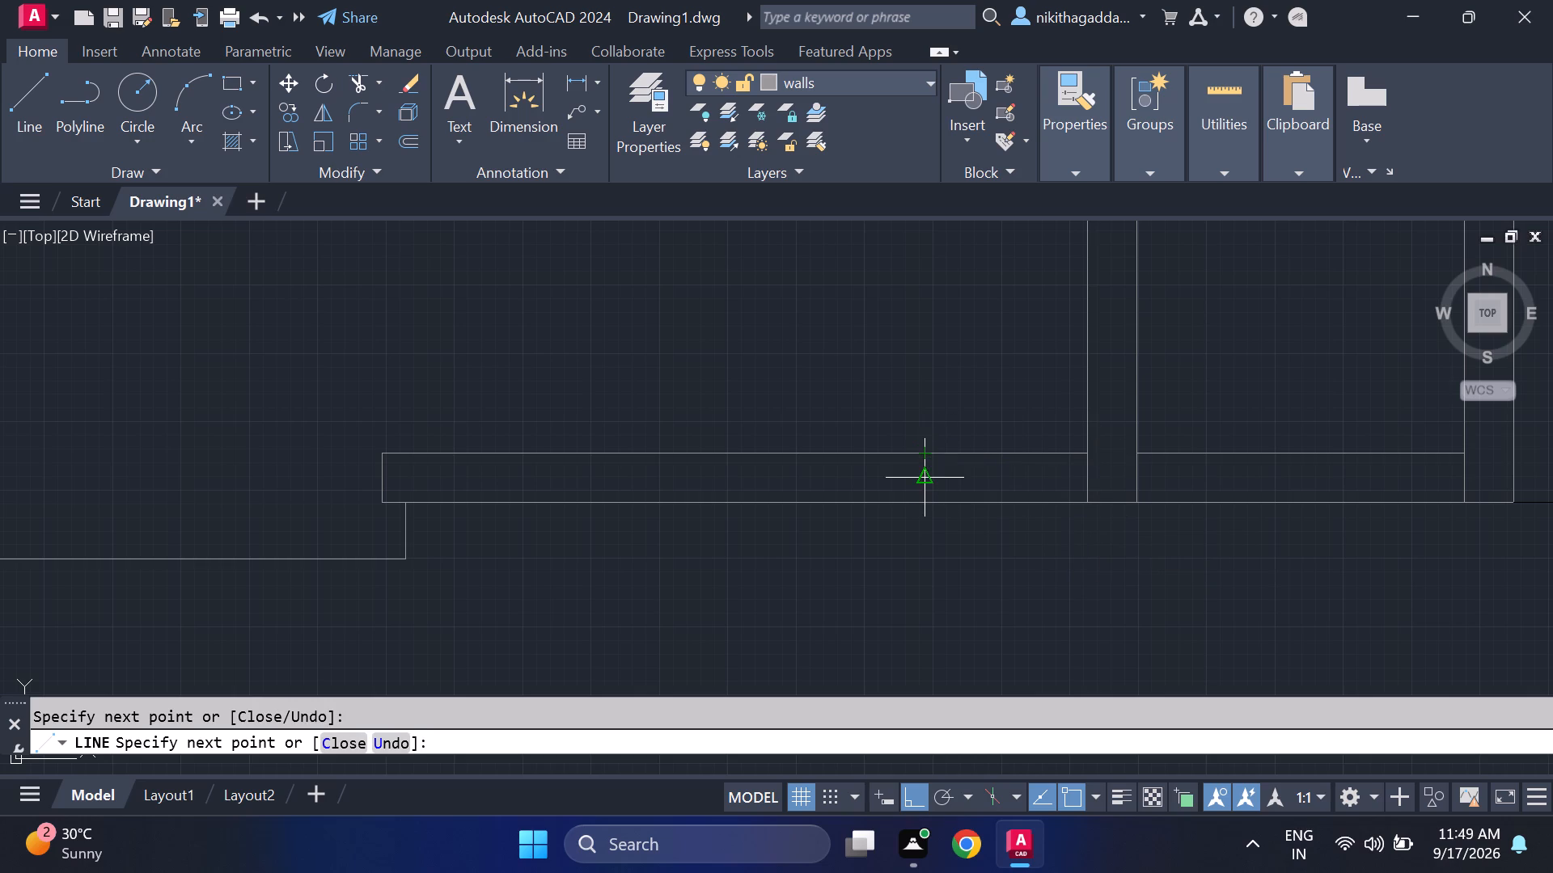
Draw two parallel horizontal lines inside the window outline, from one end to the other.
{"action": "scroll", "coordinate": [926, 475], "scroll_direction": "up", "scroll_amount": 2}
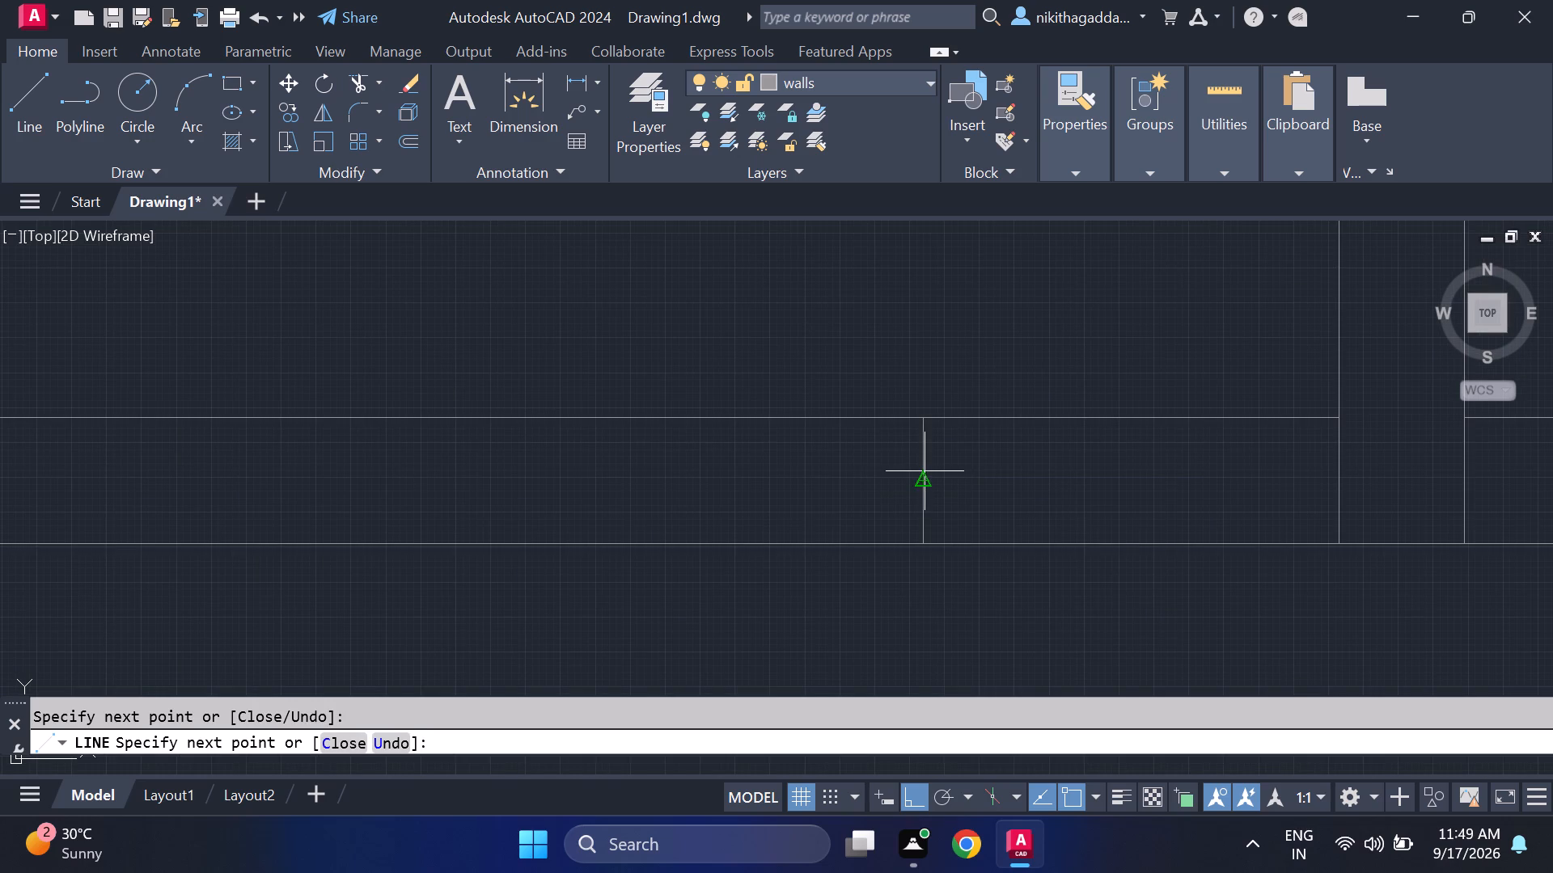
{"action": "left_click", "coordinate": [925, 468]}
{"action": "left_click", "coordinate": [1341, 468]}
{"action": "left_click_drag", "start_coordinate": [1339, 500], "coordinate": [1327, 499]}
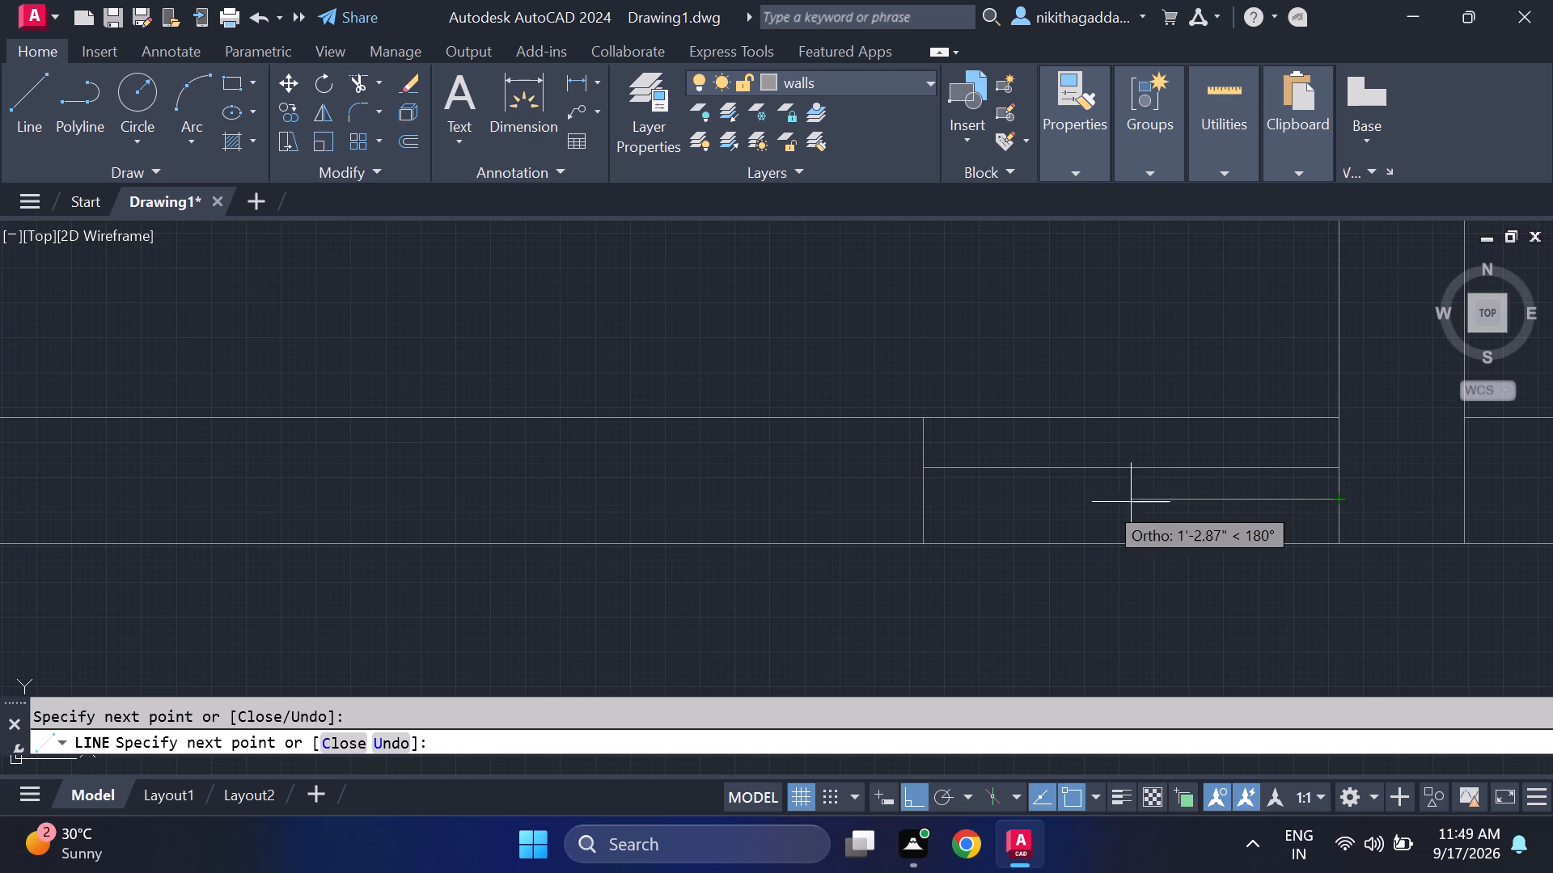
{"action": "left_click", "coordinate": [917, 500]}
{"action": "key", "text": "Return"}
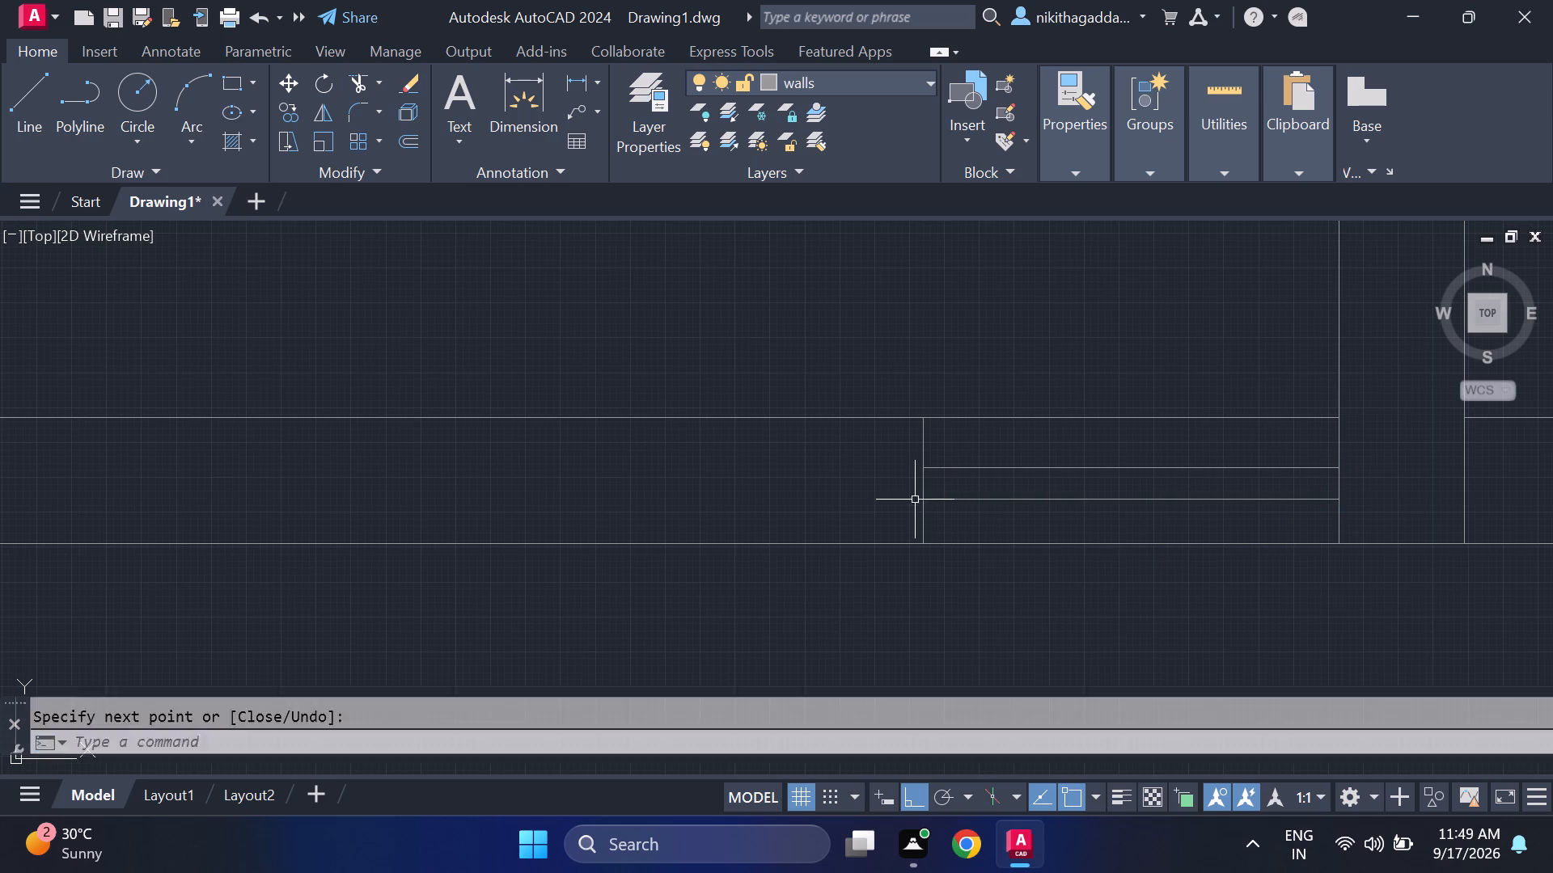
Draw three parallel horizontal window lines across the bottom outer wall, between the lower vertical wall and the right outer wall.
{"action": "key", "text": "Return"}
{"action": "scroll", "coordinate": [824, 394], "scroll_direction": "down", "scroll_amount": 2}
{"action": "scroll", "coordinate": [1175, 596], "scroll_direction": "down", "scroll_amount": 1}
{"action": "middle_click_drag", "start_coordinate": [1171, 571], "coordinate": [1169, 571]}
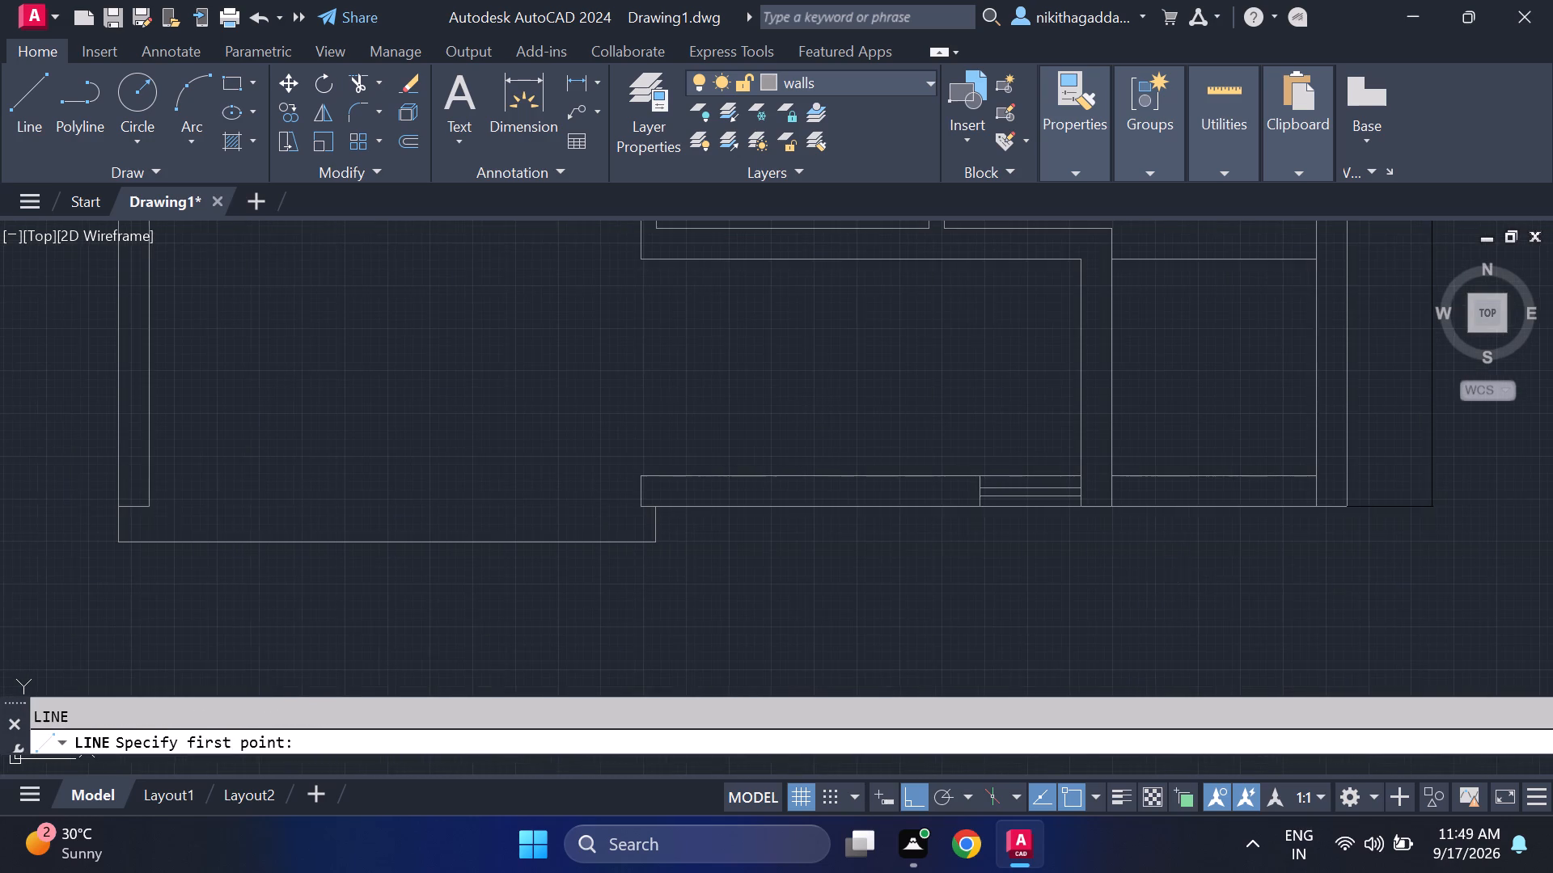
{"action": "middle_click_drag", "start_coordinate": [1169, 571], "coordinate": [1080, 560]}
{"action": "scroll", "coordinate": [1079, 558], "scroll_direction": "up", "scroll_amount": 2}
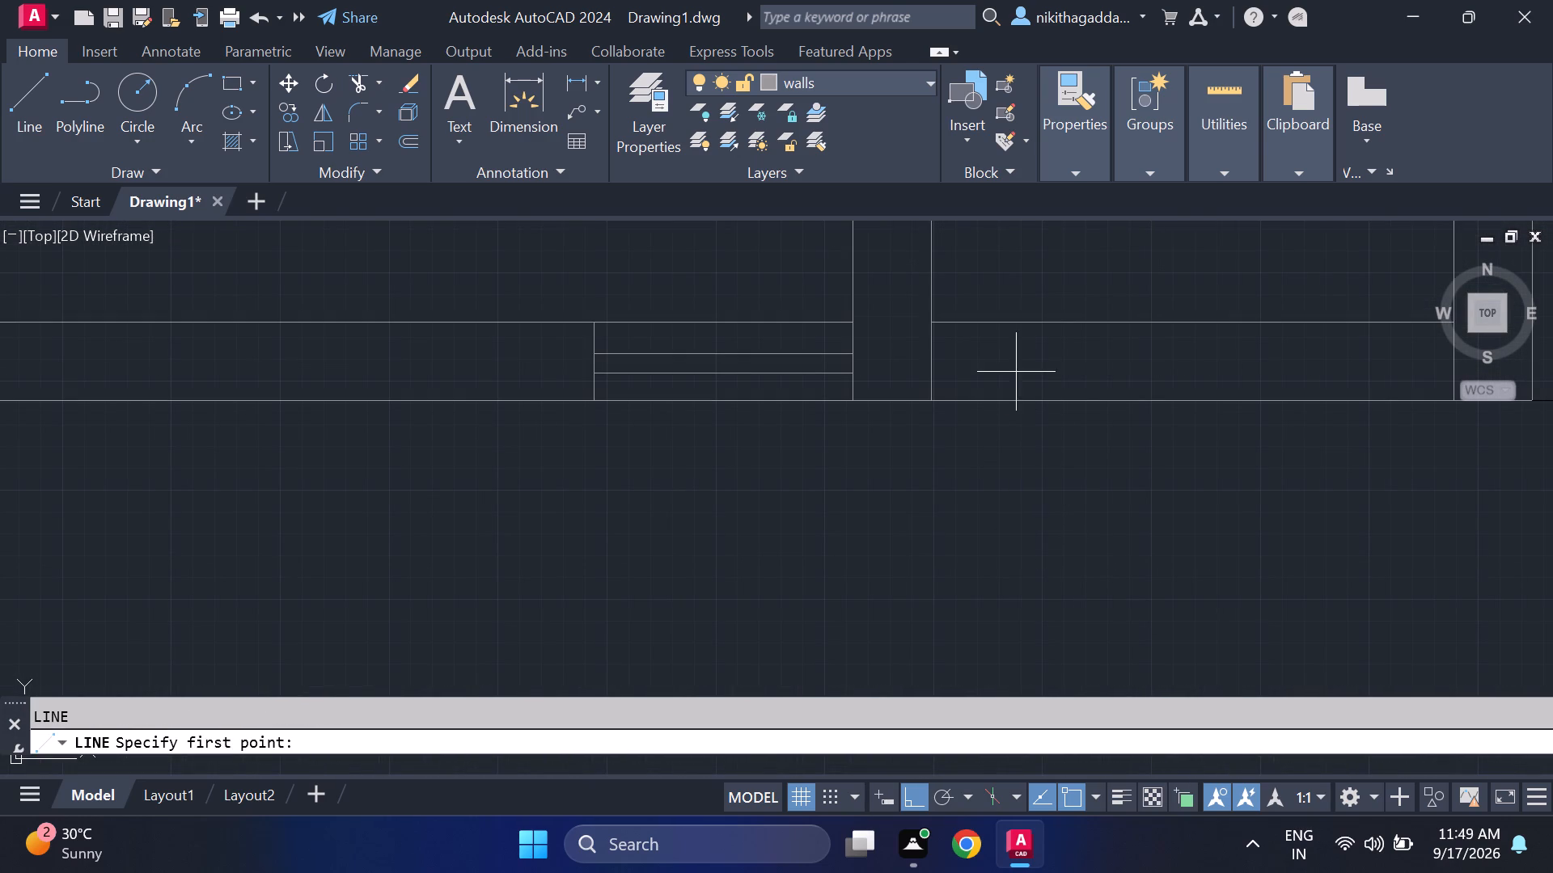
{"action": "left_click", "coordinate": [933, 341]}
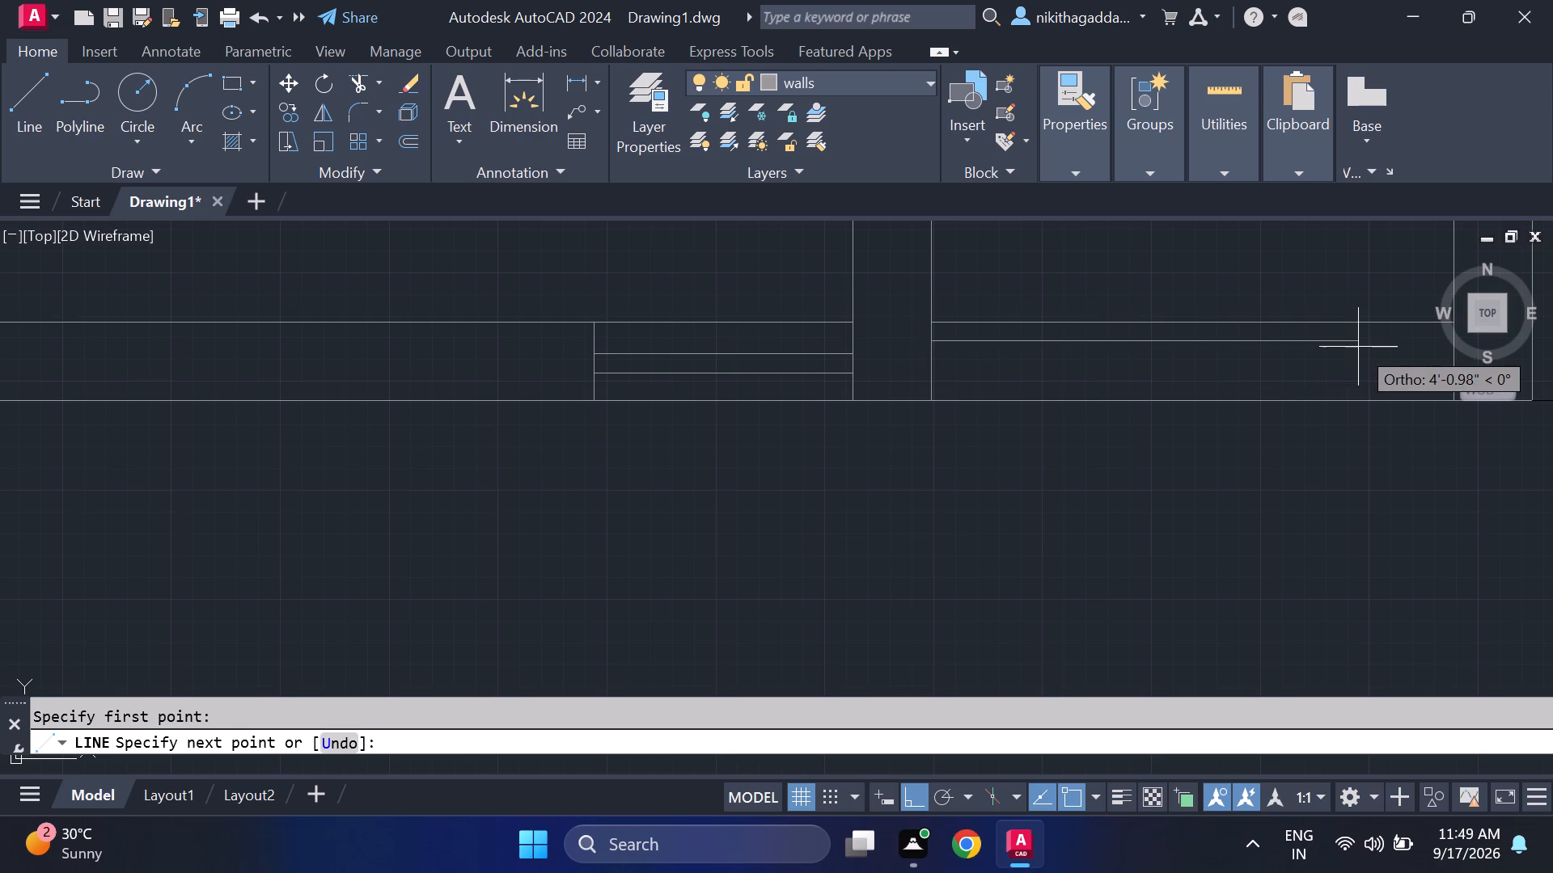
{"action": "middle_click_drag", "start_coordinate": [1362, 348], "coordinate": [1188, 386]}
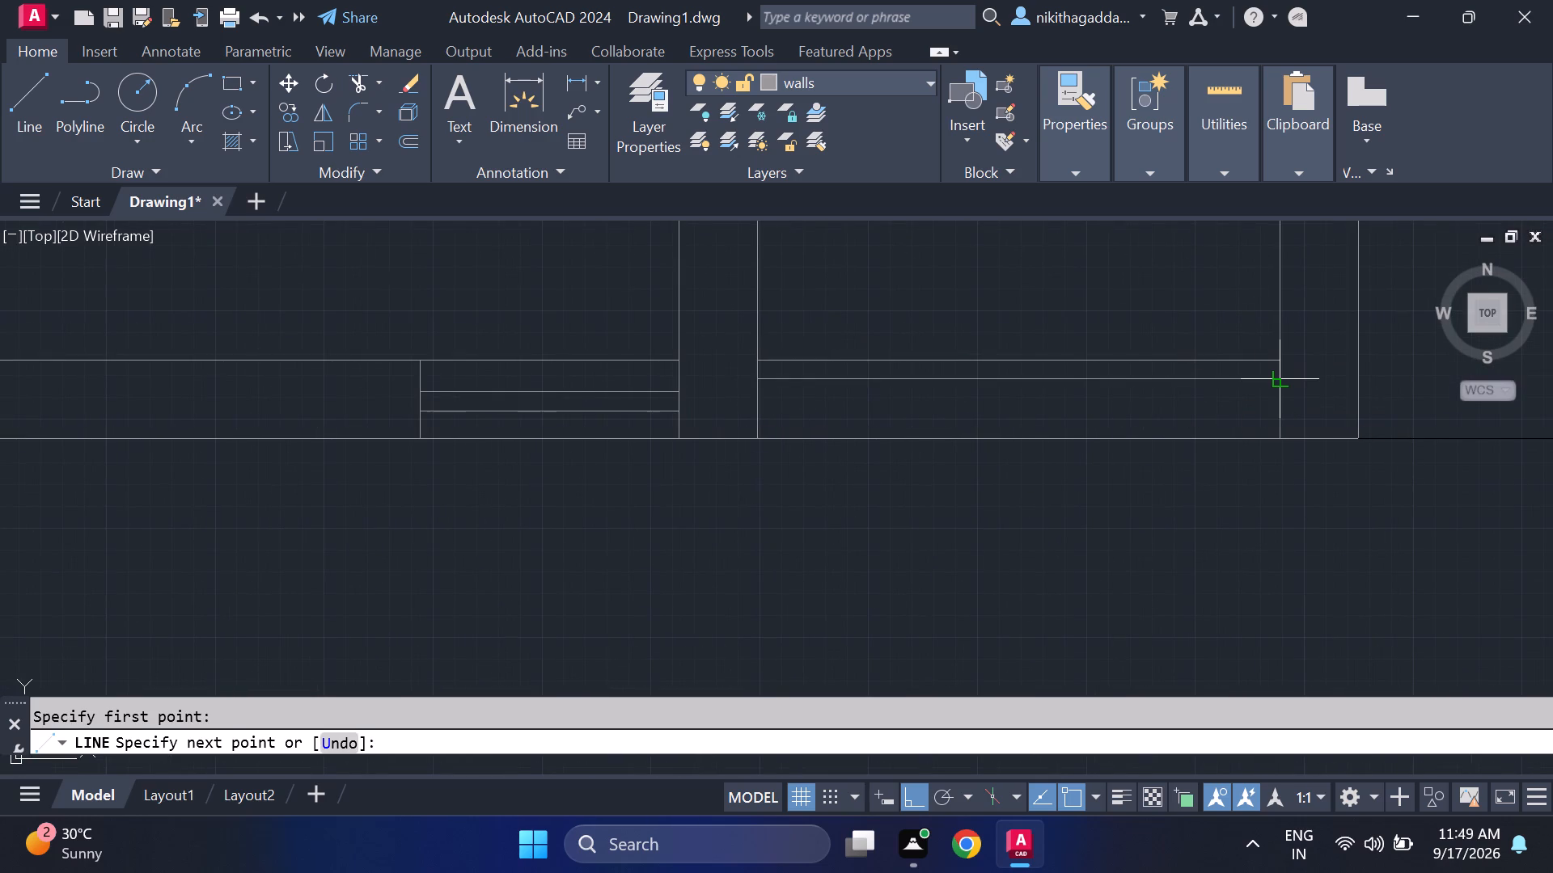
{"action": "left_click", "coordinate": [1283, 383]}
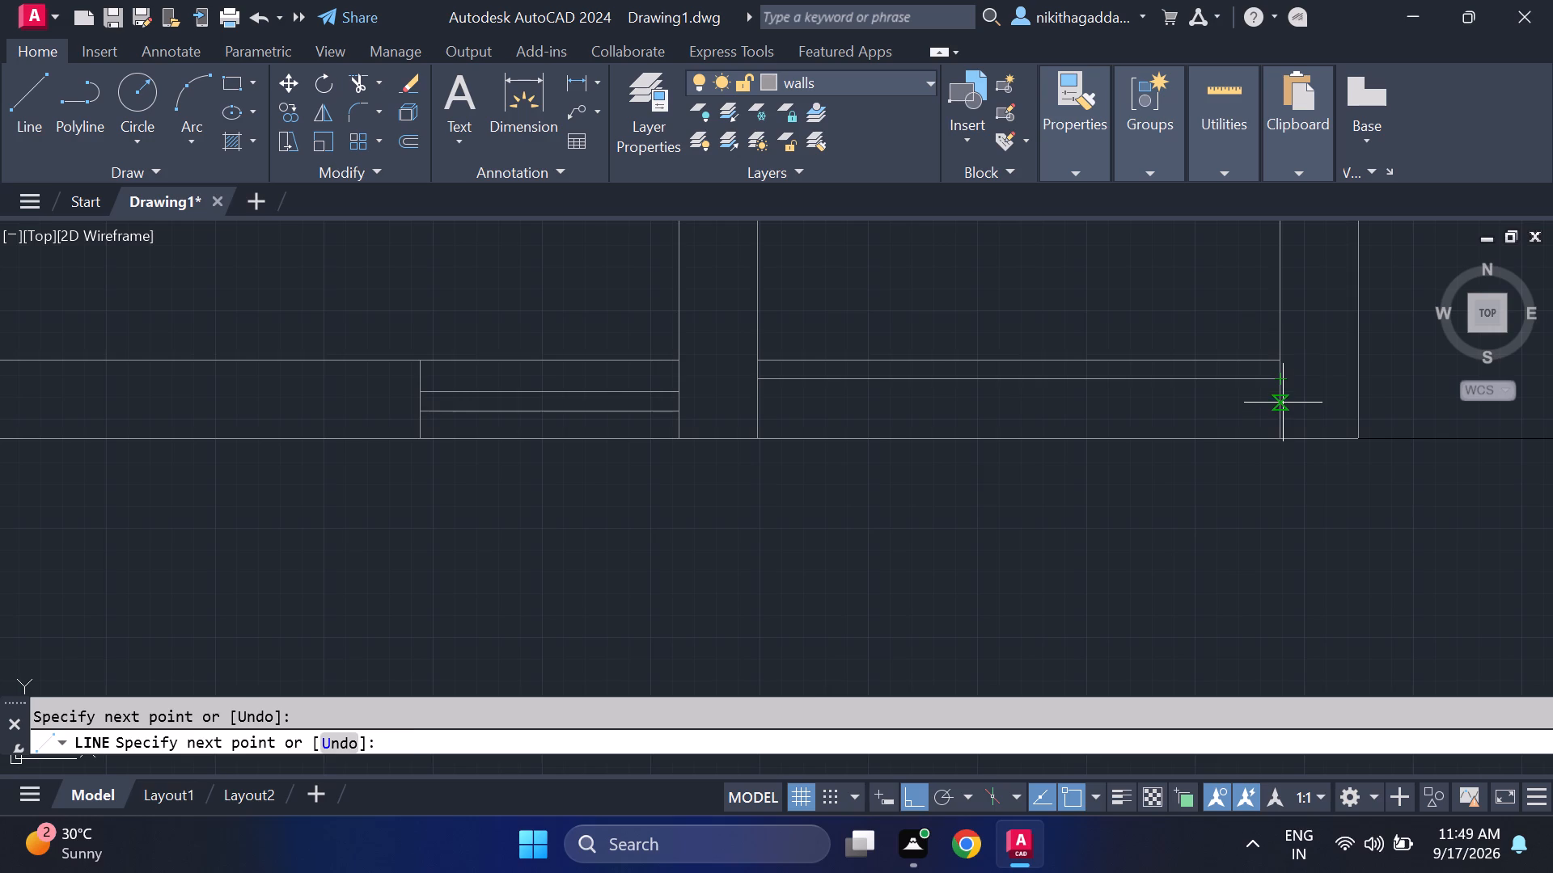
{"action": "left_click_drag", "start_coordinate": [1283, 403], "coordinate": [1225, 417]}
{"action": "left_click", "coordinate": [767, 403]}
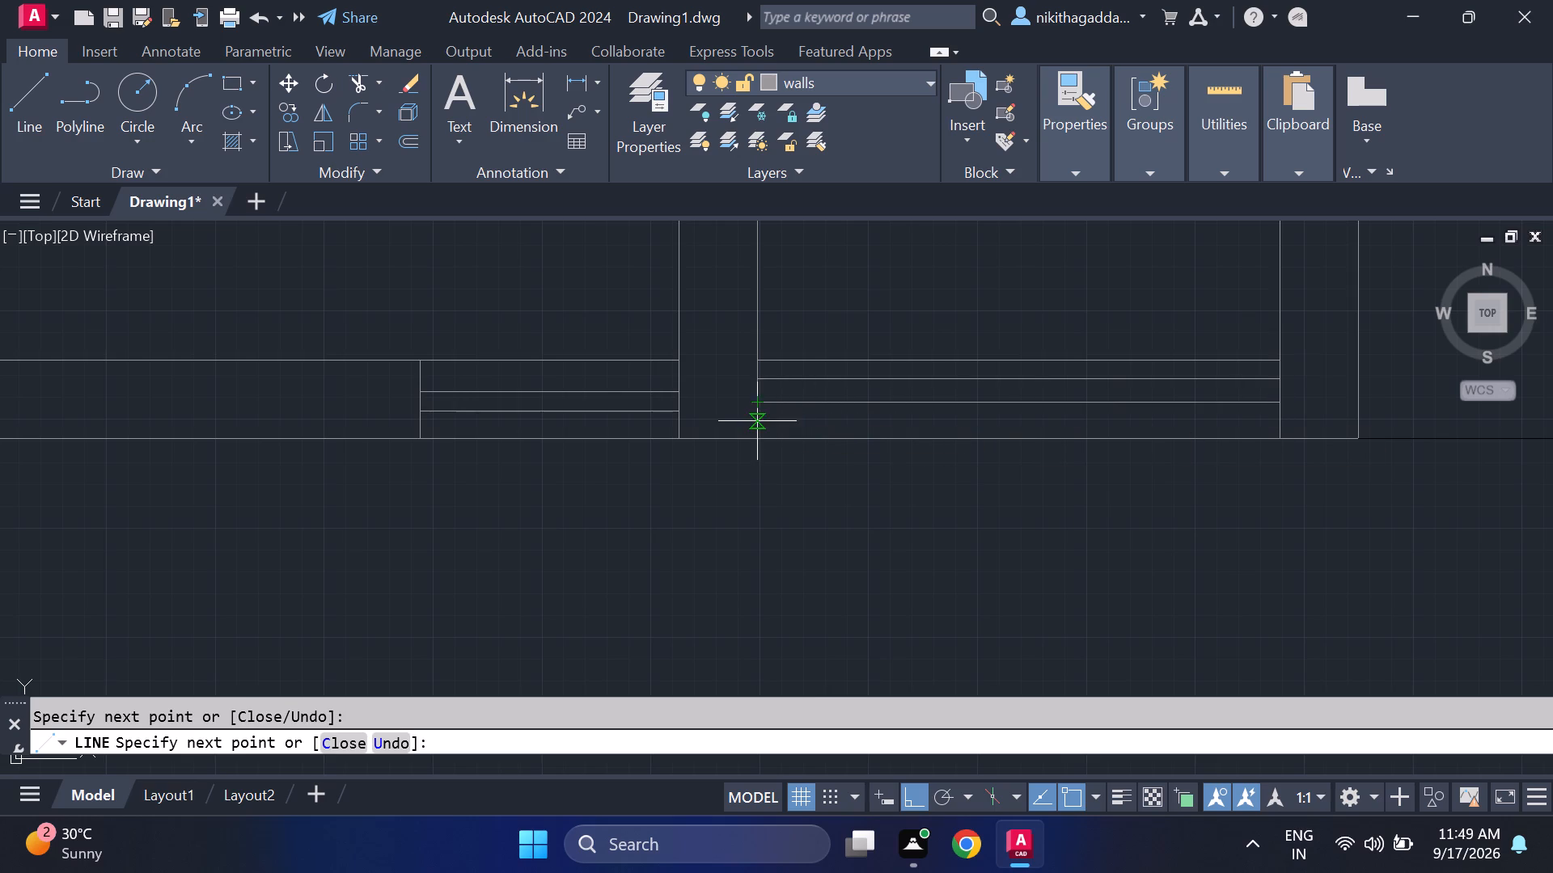
{"action": "left_click", "coordinate": [756, 422]}
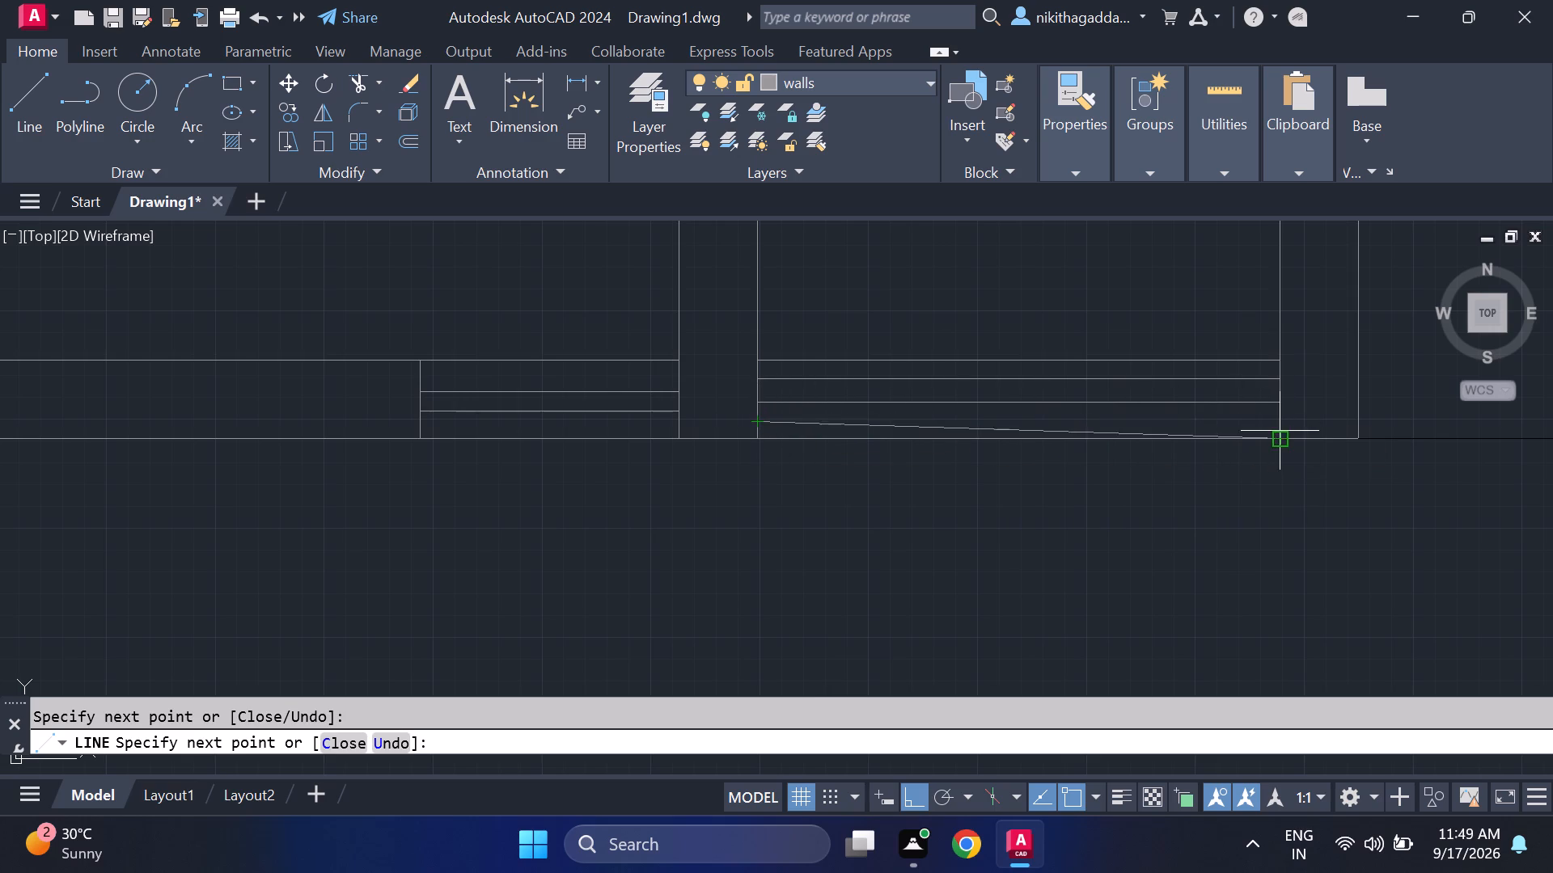
{"action": "left_click", "coordinate": [1279, 419]}
{"action": "key", "text": "Escape"}
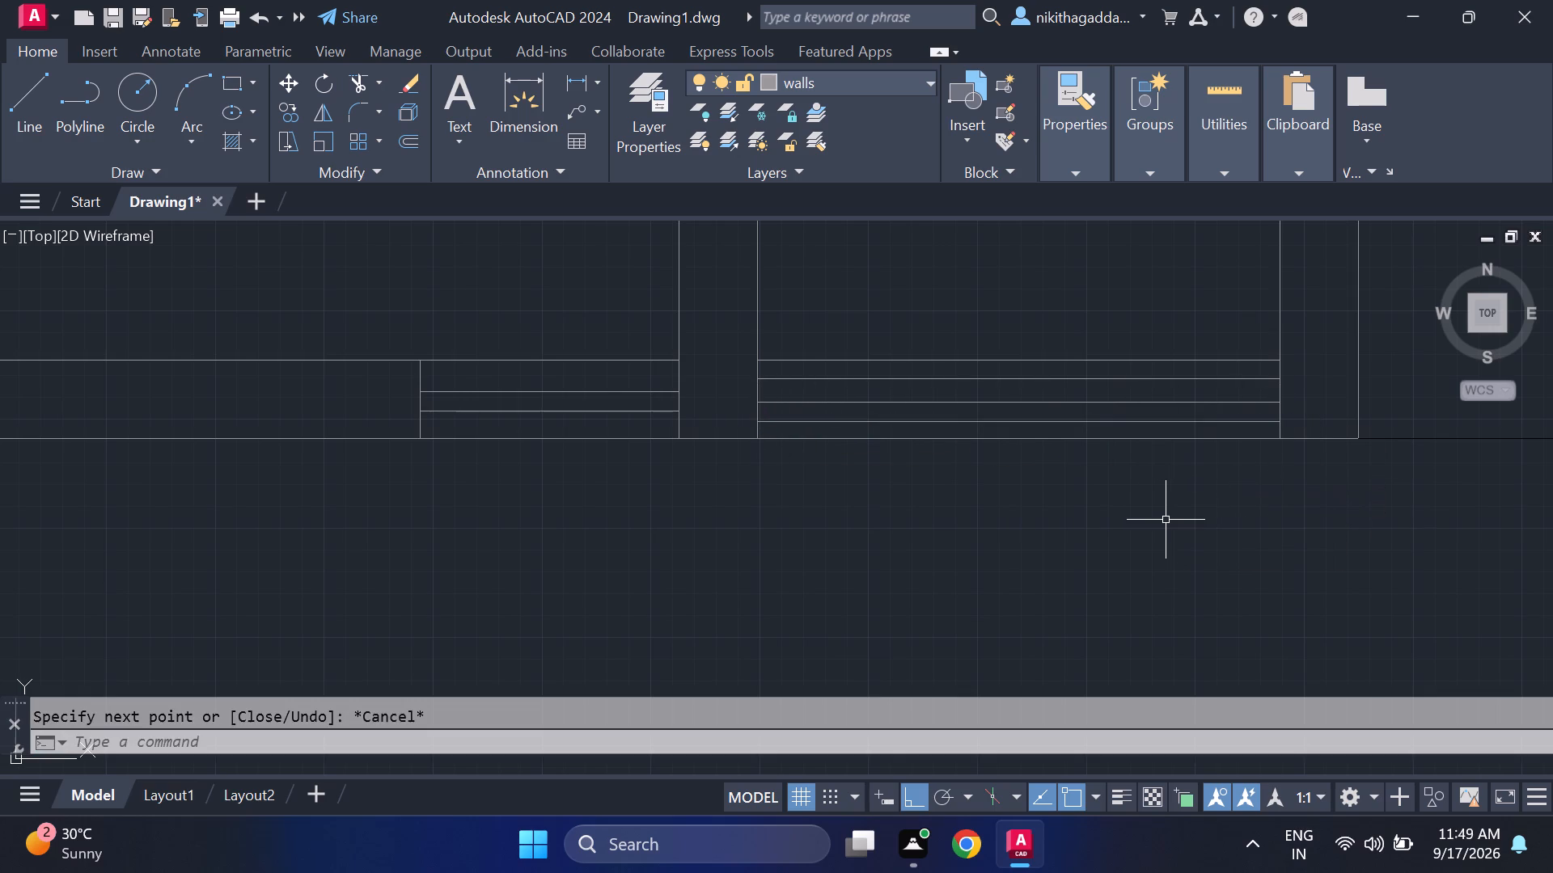
Trim away the bottom outer wall's inner line above the three new window lines, between the two vertical walls.
{"action": "type", "text": "tr"}
{"action": "key", "text": "Return"}
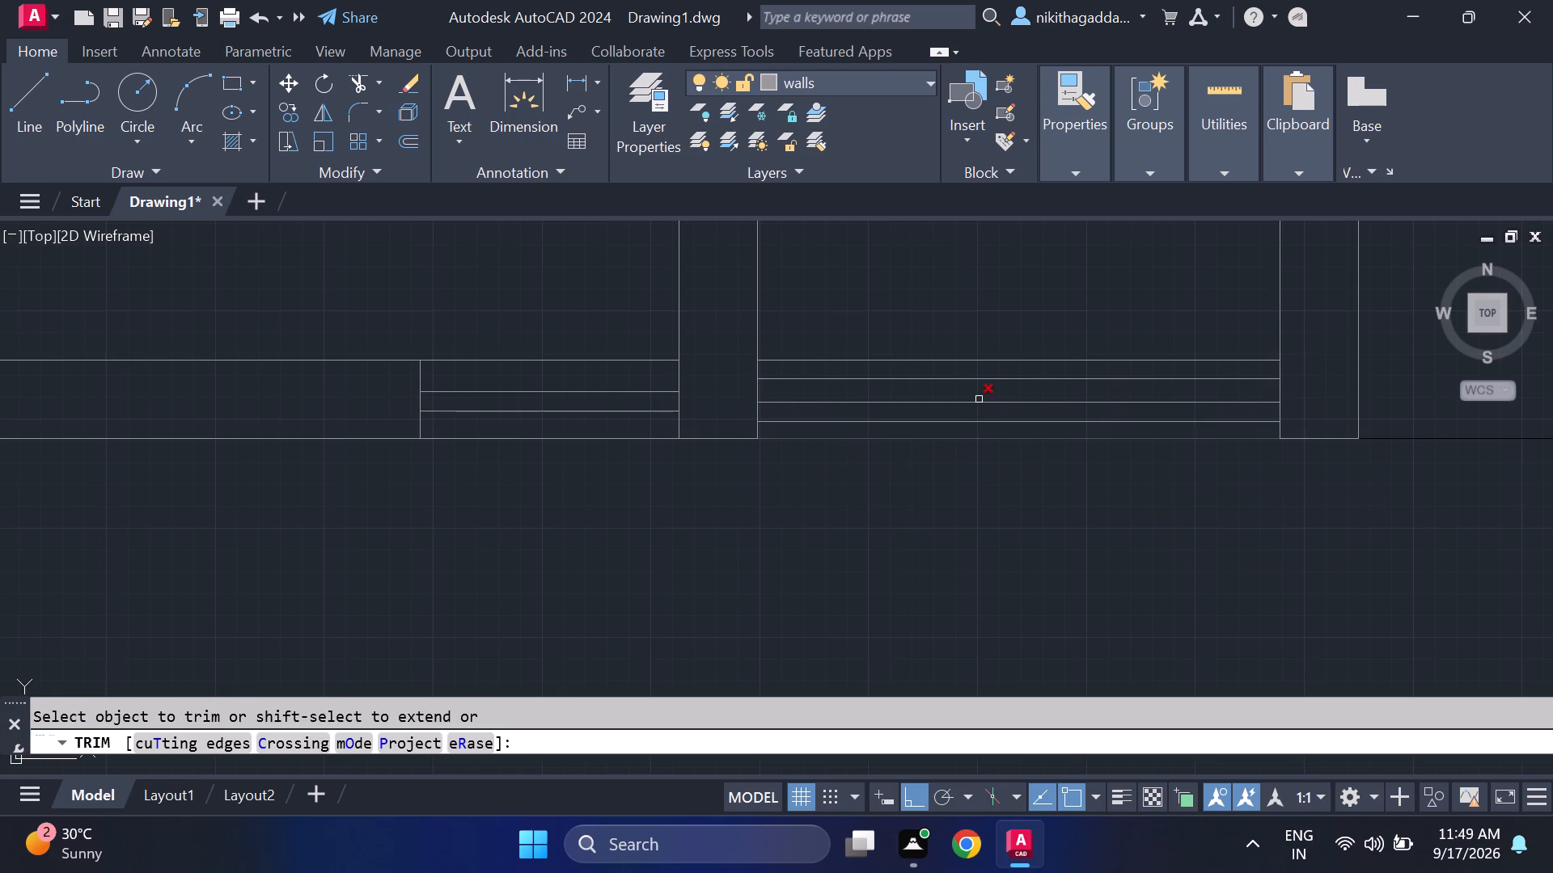
{"action": "left_click", "coordinate": [887, 361]}
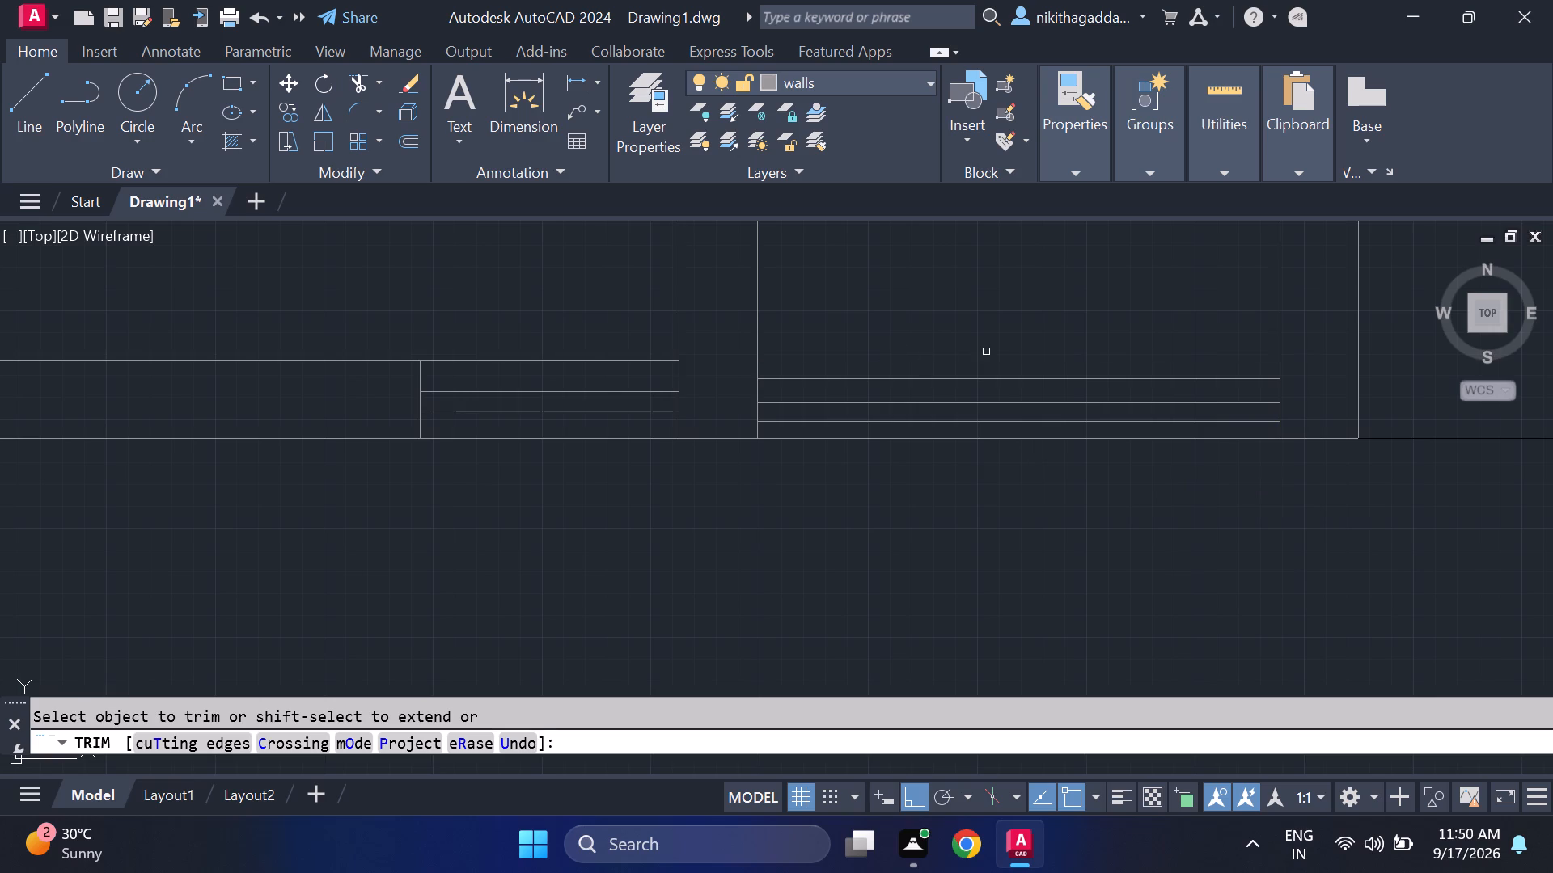
{"action": "scroll", "coordinate": [995, 341], "scroll_direction": "down", "scroll_amount": 2}
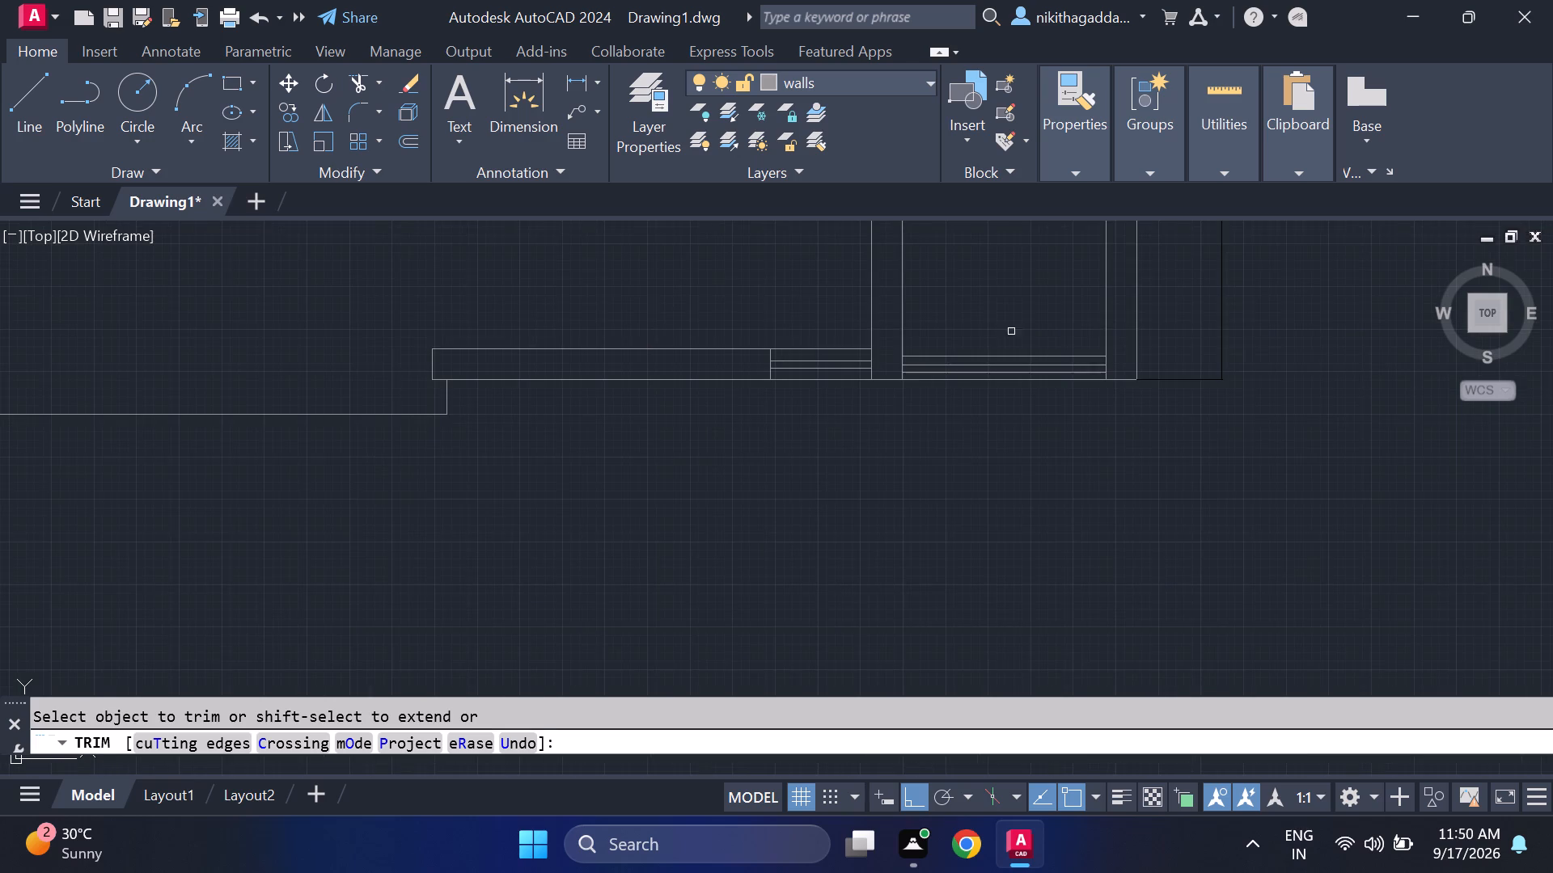
{"action": "scroll", "coordinate": [1124, 338], "scroll_direction": "down", "scroll_amount": 2}
{"action": "middle_click_drag", "start_coordinate": [1075, 427], "coordinate": [1100, 516]}
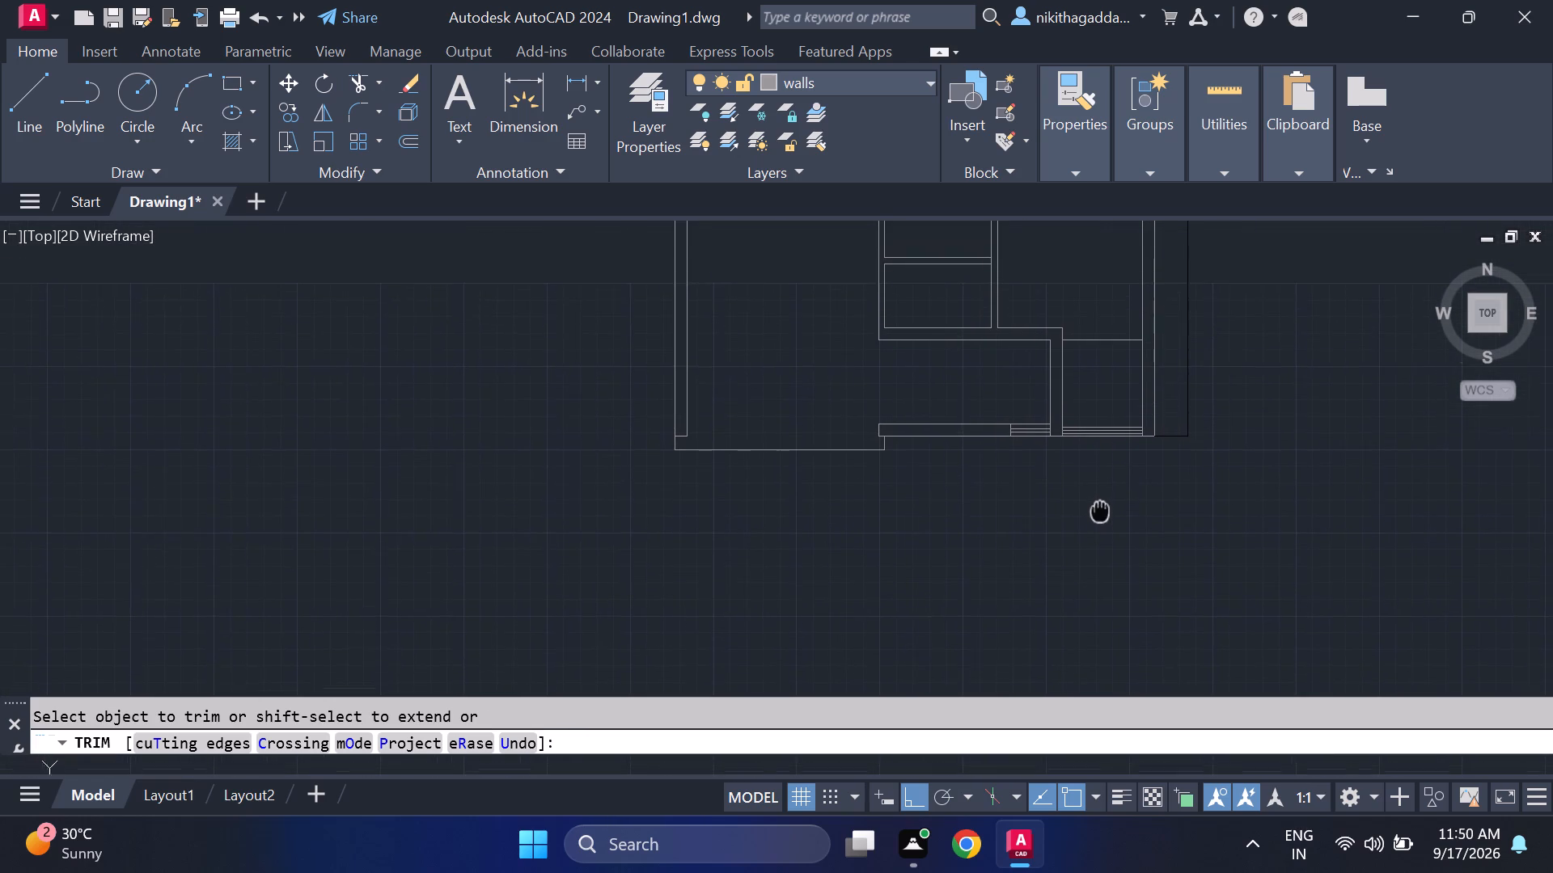
{"action": "middle_click_drag", "start_coordinate": [1100, 516], "coordinate": [1100, 519]}
{"action": "middle_click_drag", "start_coordinate": [1240, 439], "coordinate": [1263, 600]}
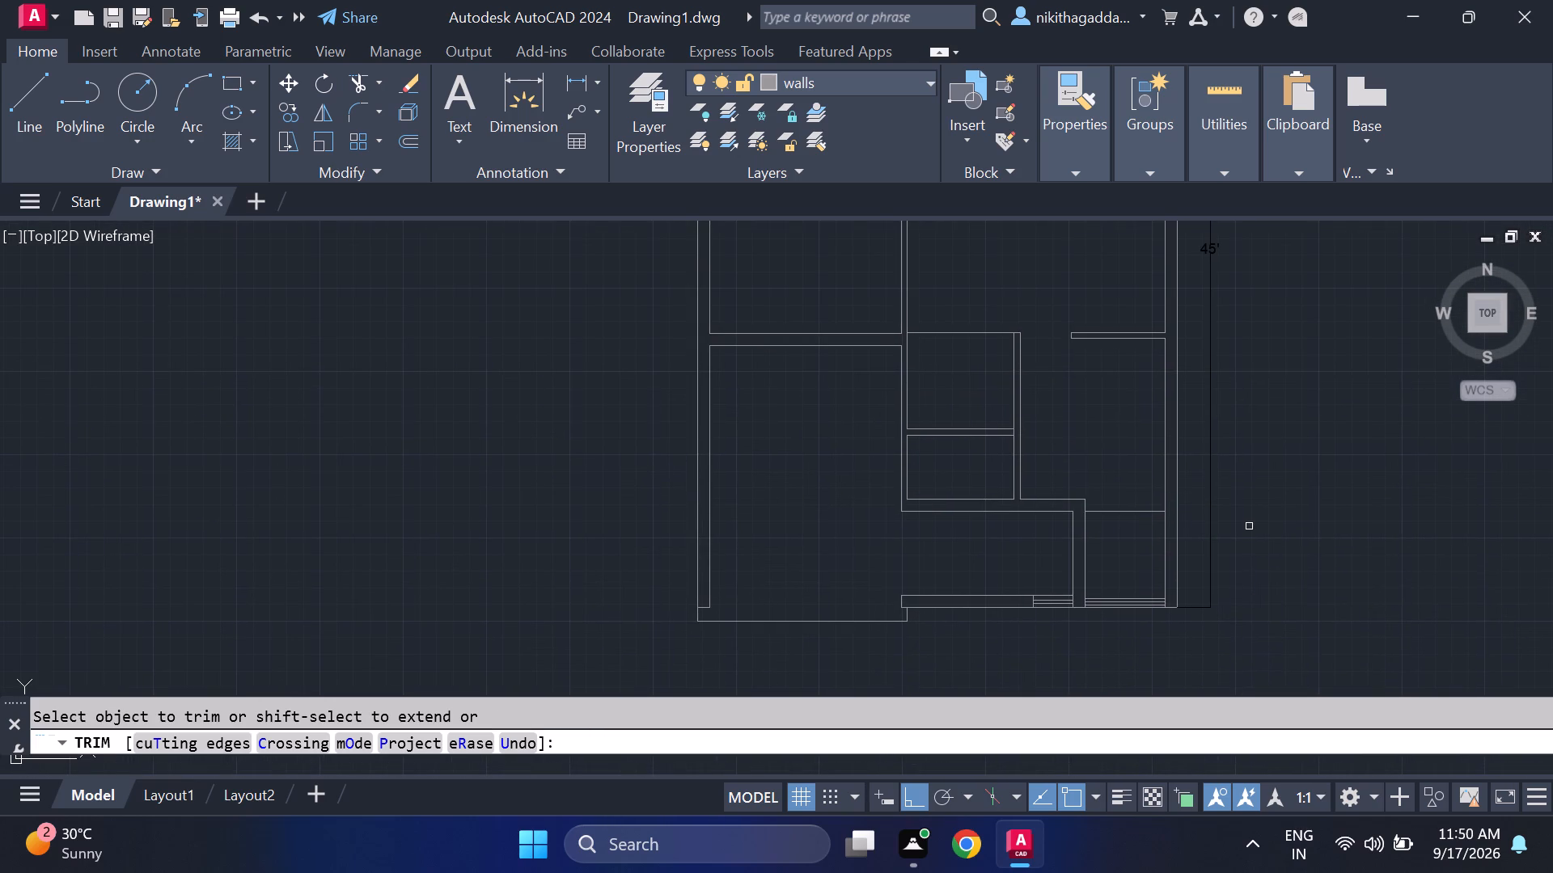
{"action": "key", "text": "Escape"}
Switch from model space to Layout1 to view the floor plan on its sheet.
{"action": "scroll", "coordinate": [987, 445], "scroll_direction": "down", "scroll_amount": 2}
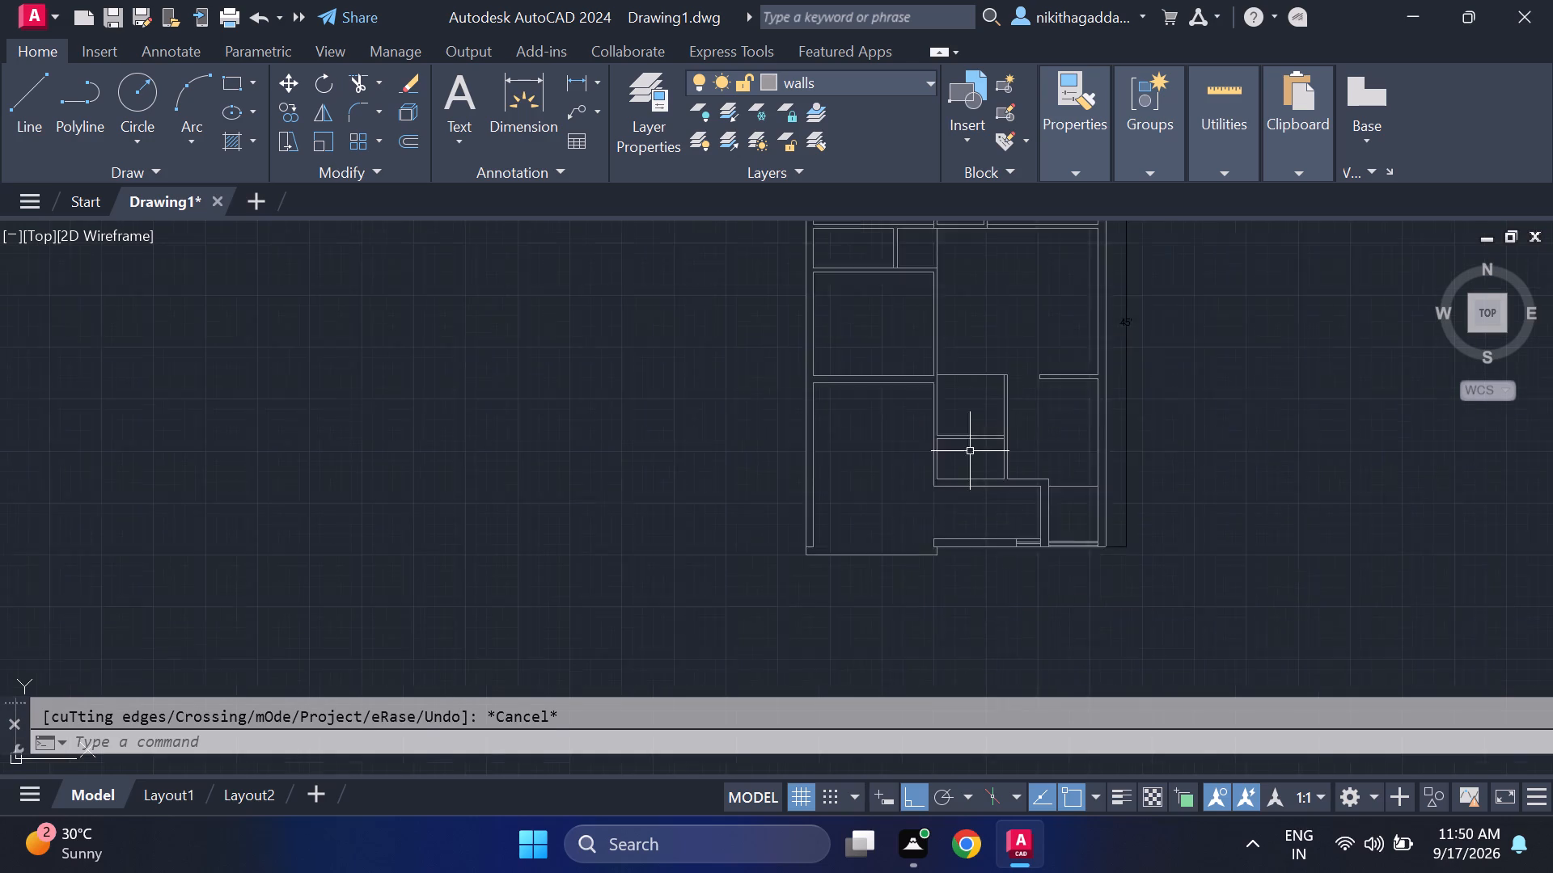
{"action": "middle_click", "coordinate": [897, 455]}
{"action": "middle_click_drag", "start_coordinate": [897, 455], "coordinate": [792, 491]}
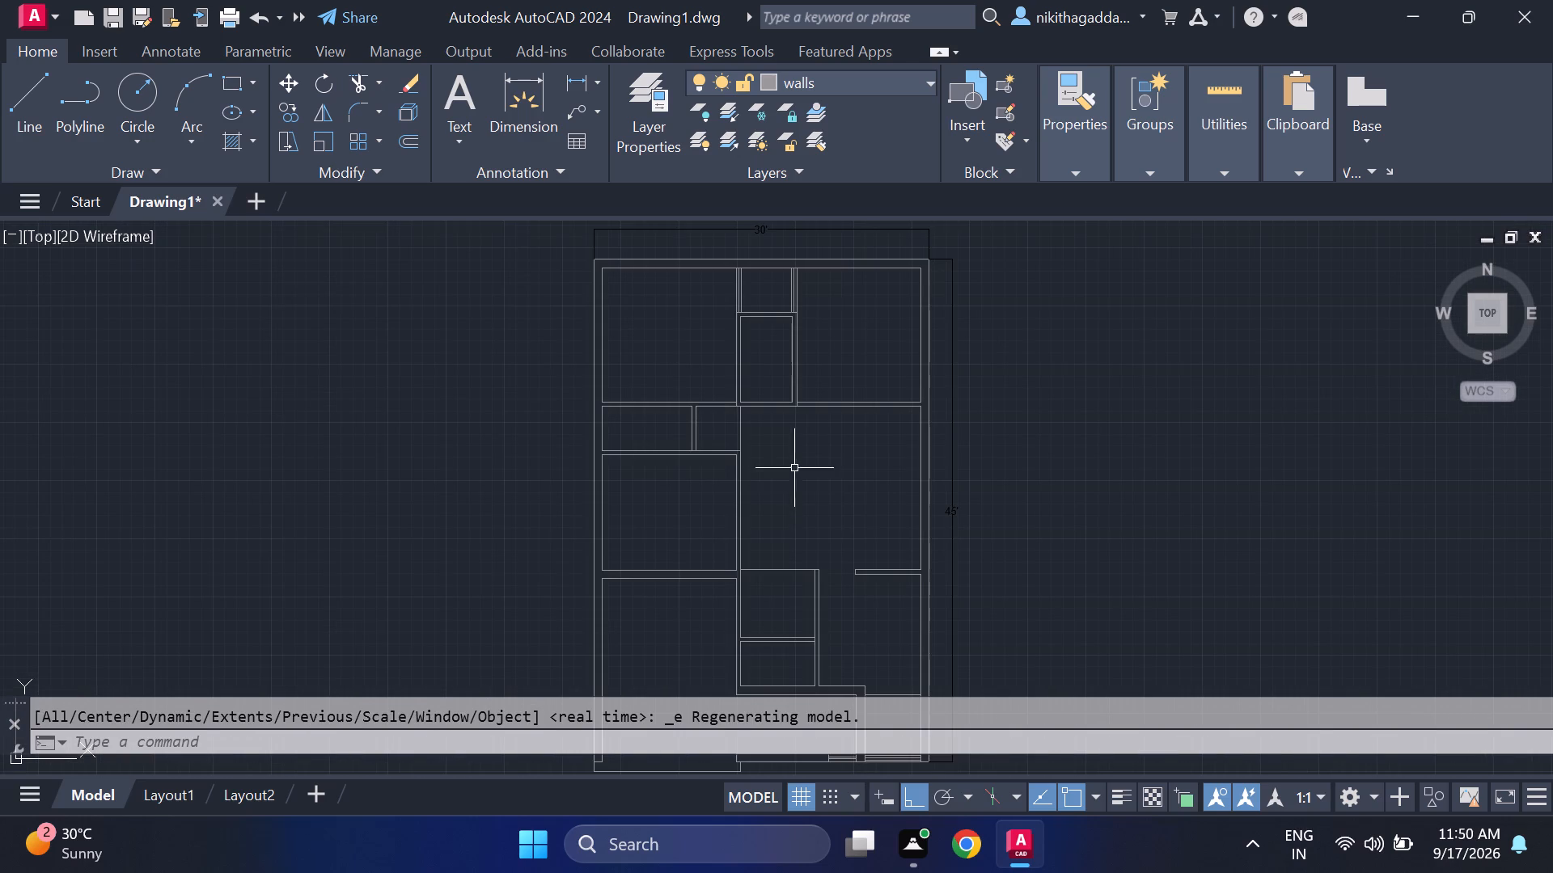
{"action": "scroll", "coordinate": [657, 462], "scroll_direction": "down", "scroll_amount": 2}
{"action": "middle_click_drag", "start_coordinate": [607, 478], "coordinate": [658, 447]}
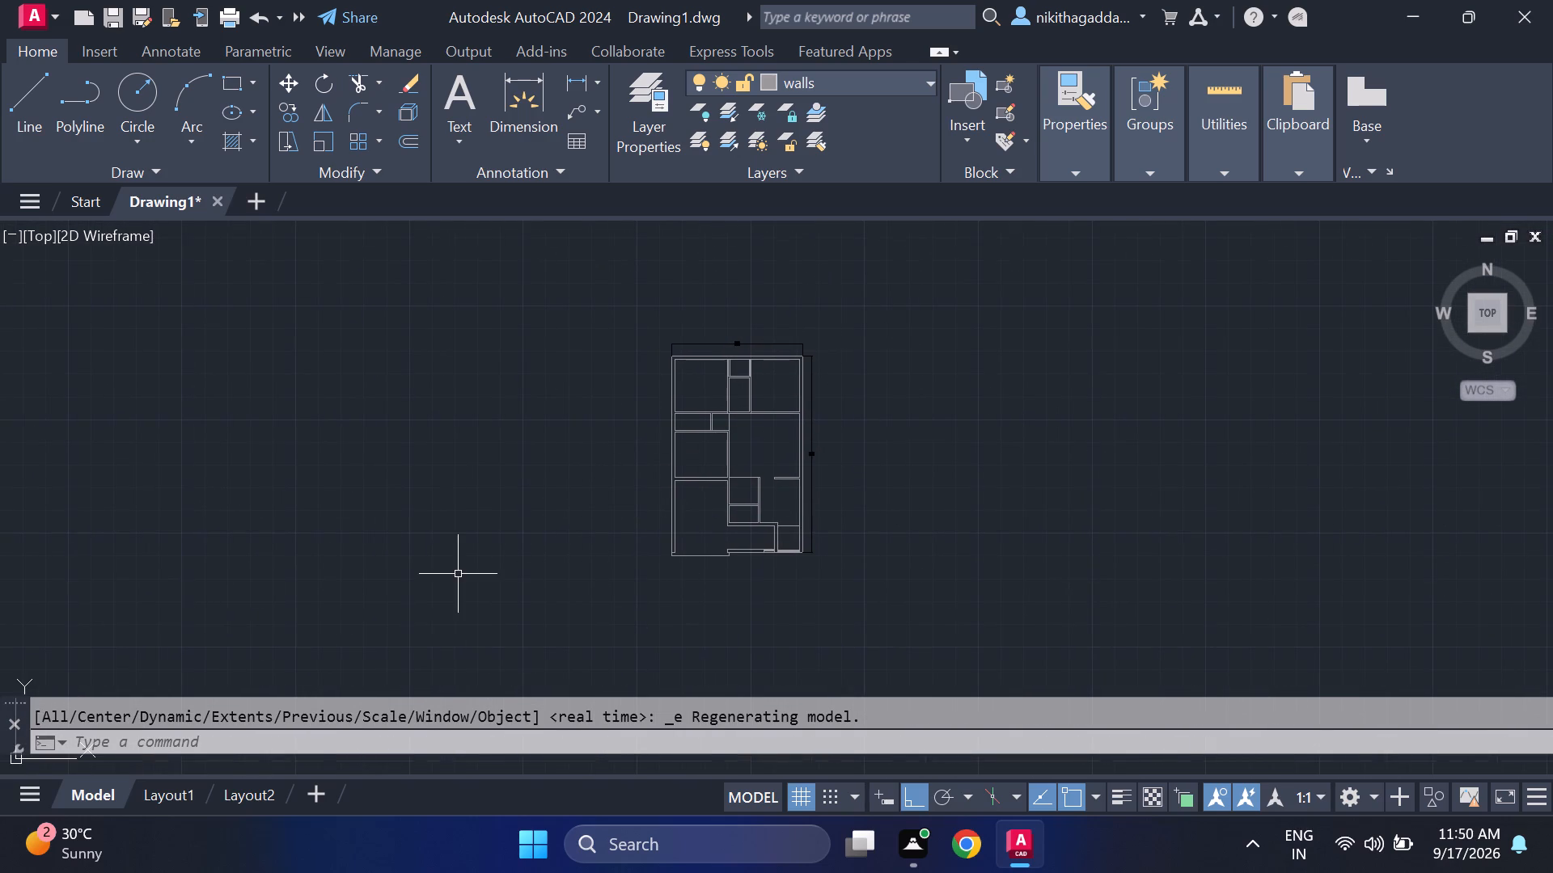
{"action": "left_click", "coordinate": [146, 792]}
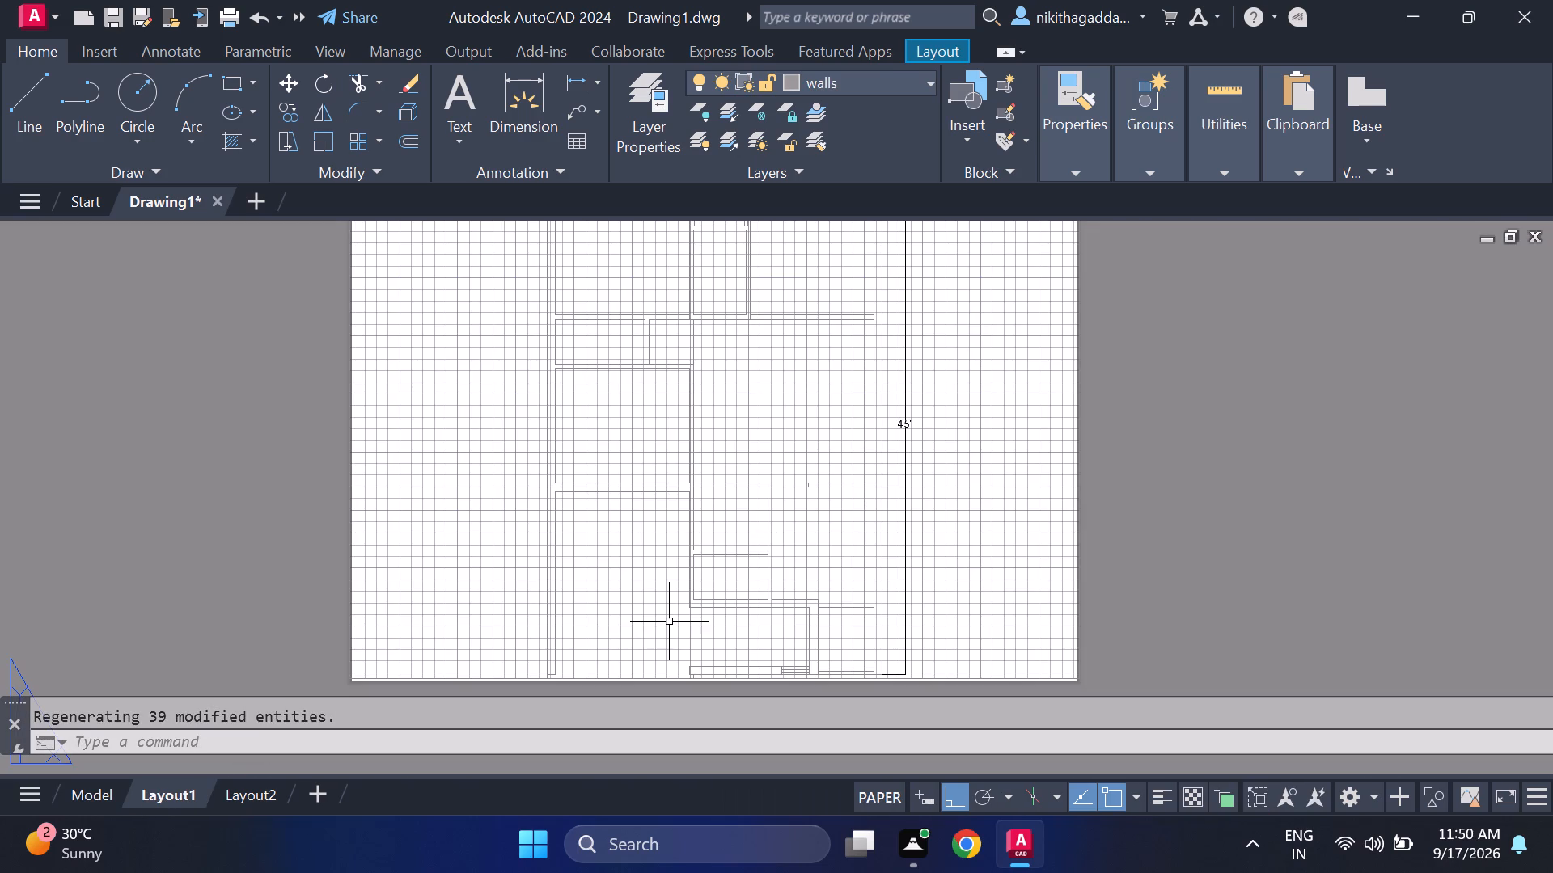
{"action": "scroll", "coordinate": [601, 581], "scroll_direction": "down", "scroll_amount": 1}
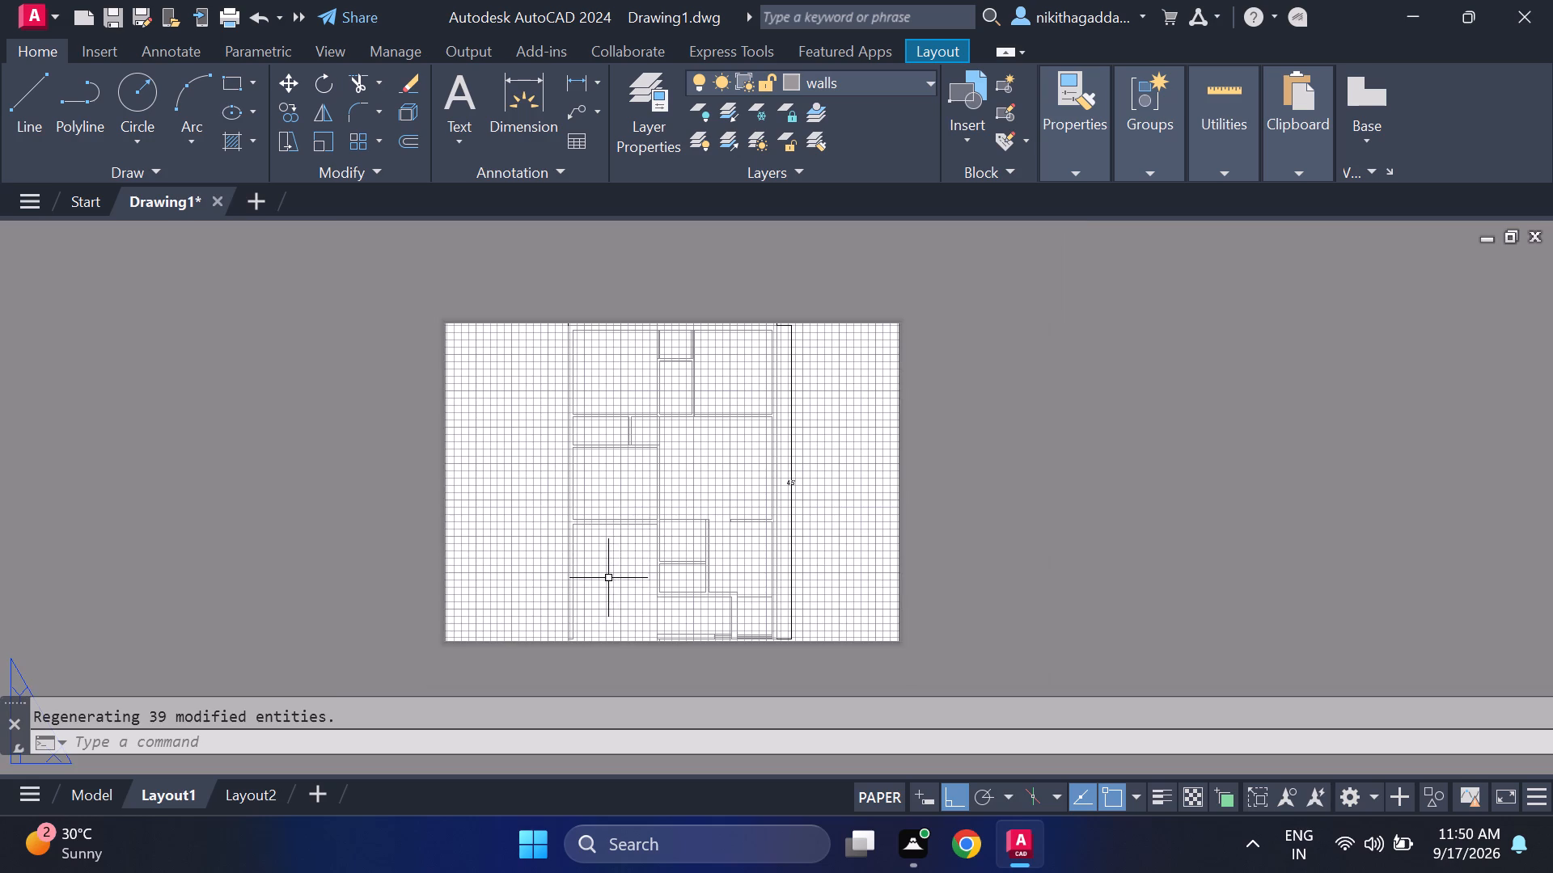
{"action": "scroll", "coordinate": [675, 497], "scroll_direction": "up", "scroll_amount": 1}
{"action": "middle_click_drag", "start_coordinate": [679, 521], "coordinate": [679, 555]}
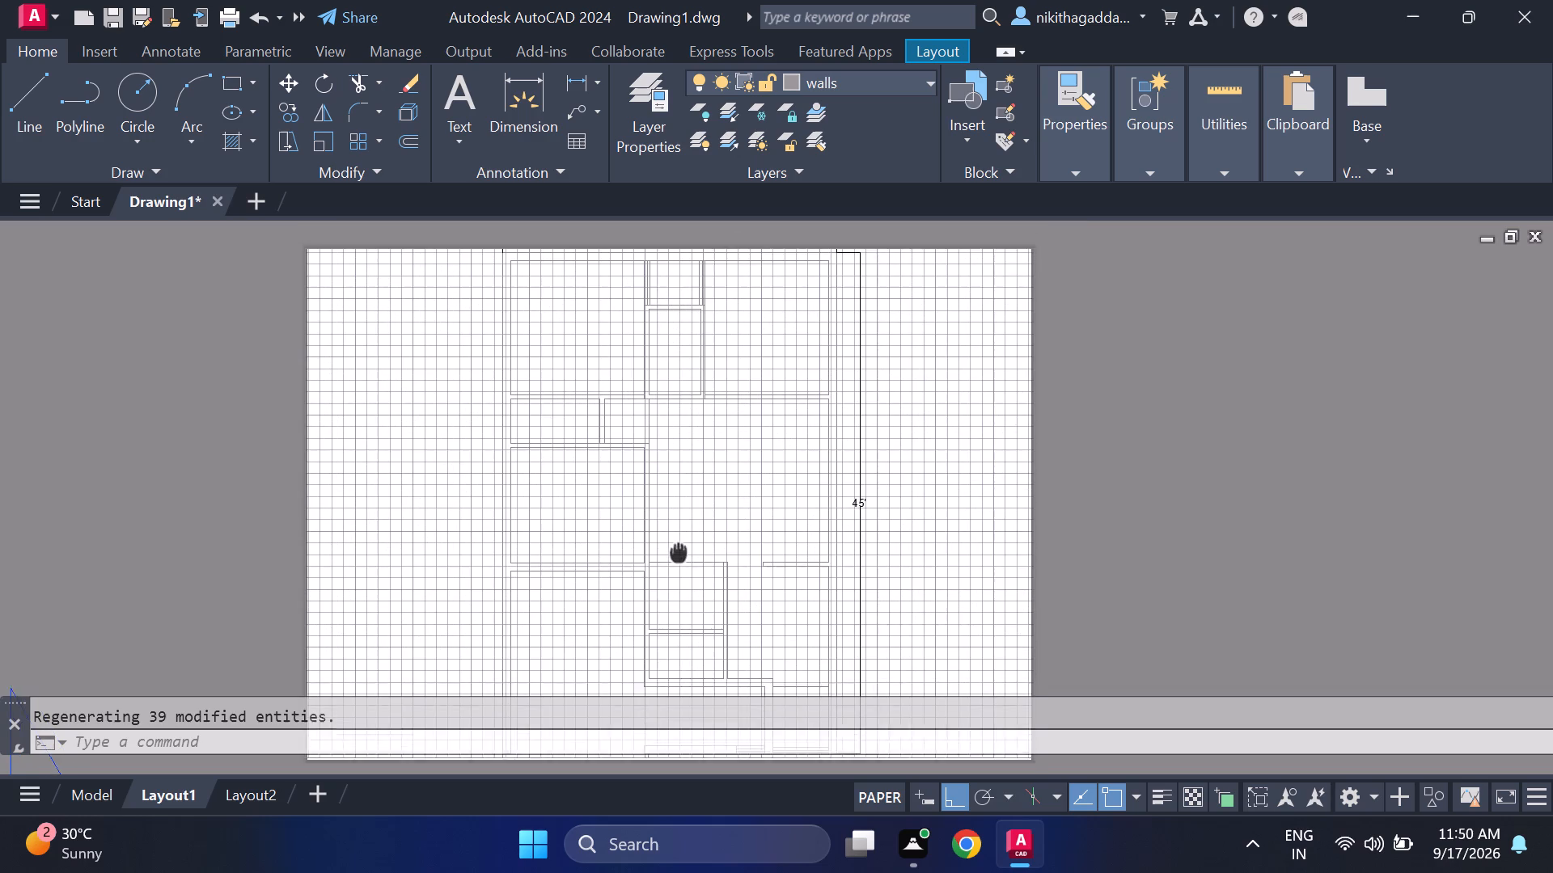
{"action": "middle_click_drag", "start_coordinate": [679, 555], "coordinate": [679, 579]}
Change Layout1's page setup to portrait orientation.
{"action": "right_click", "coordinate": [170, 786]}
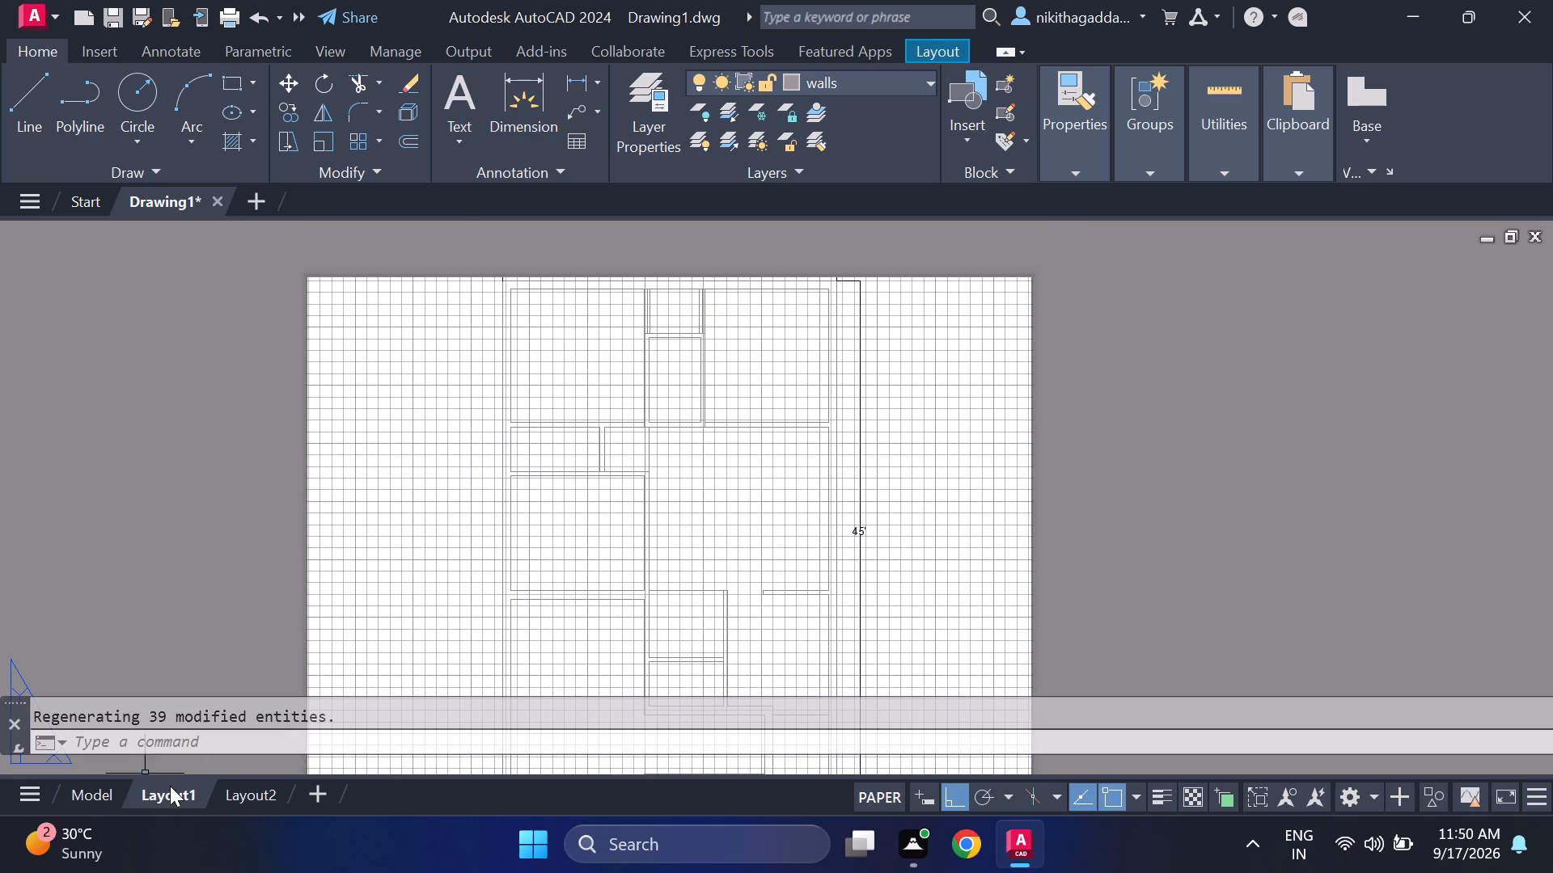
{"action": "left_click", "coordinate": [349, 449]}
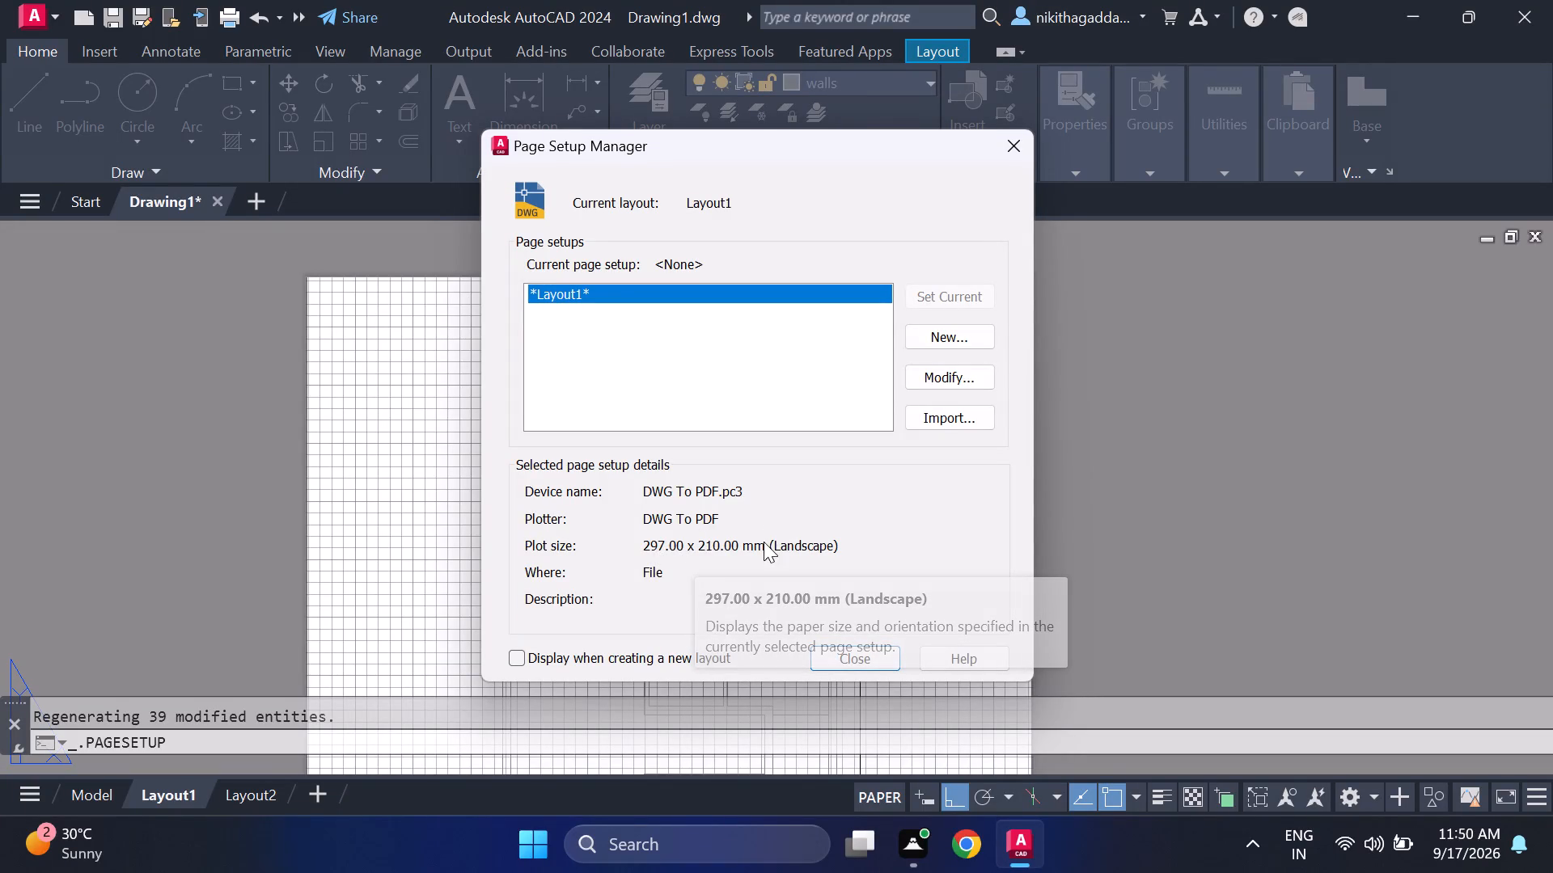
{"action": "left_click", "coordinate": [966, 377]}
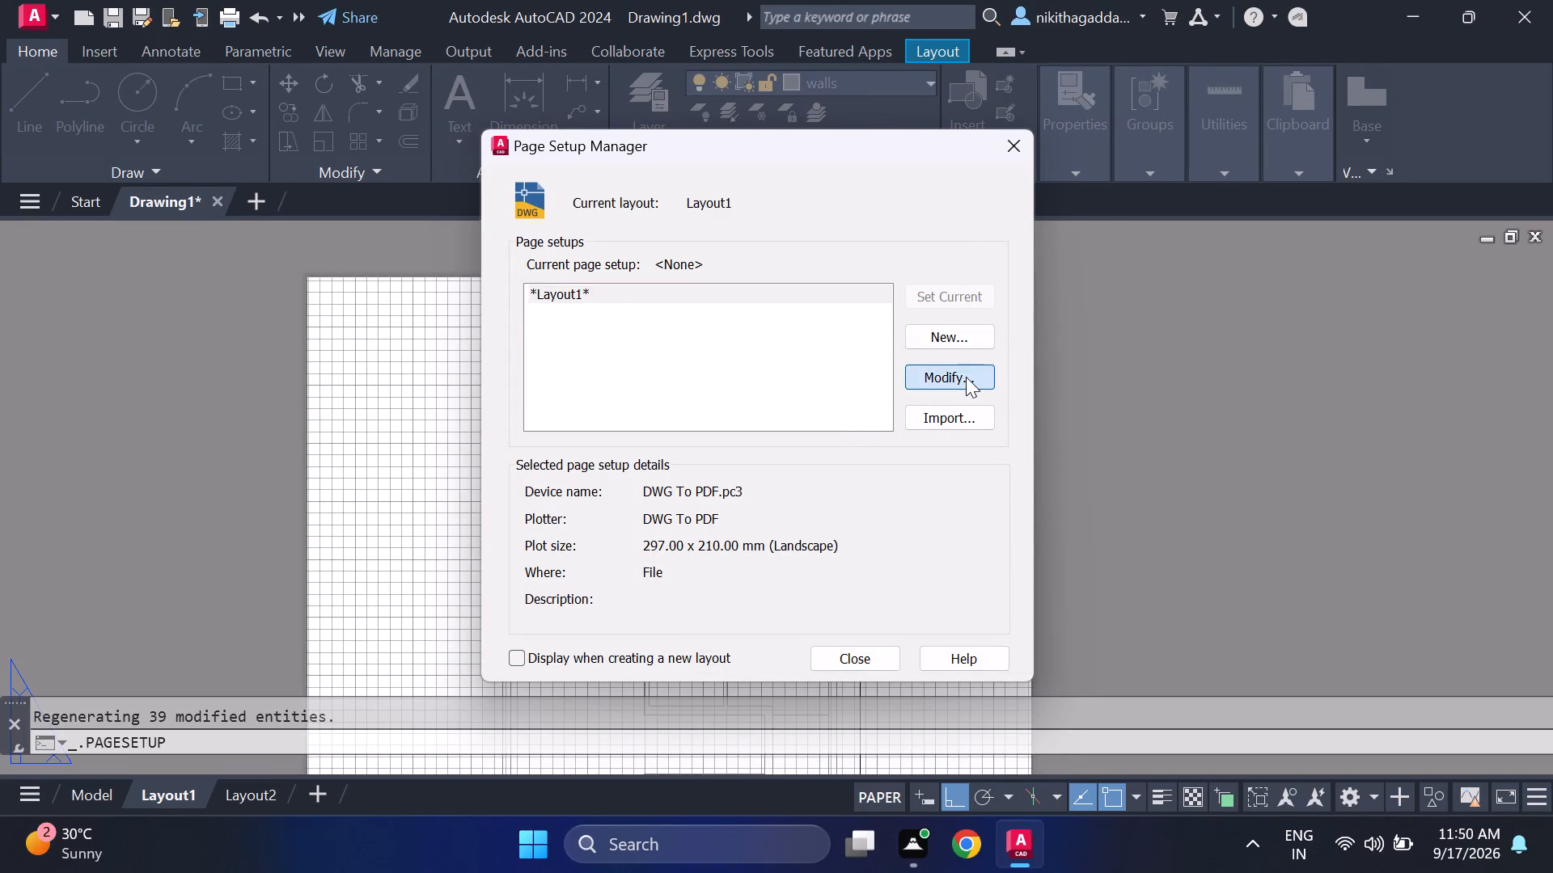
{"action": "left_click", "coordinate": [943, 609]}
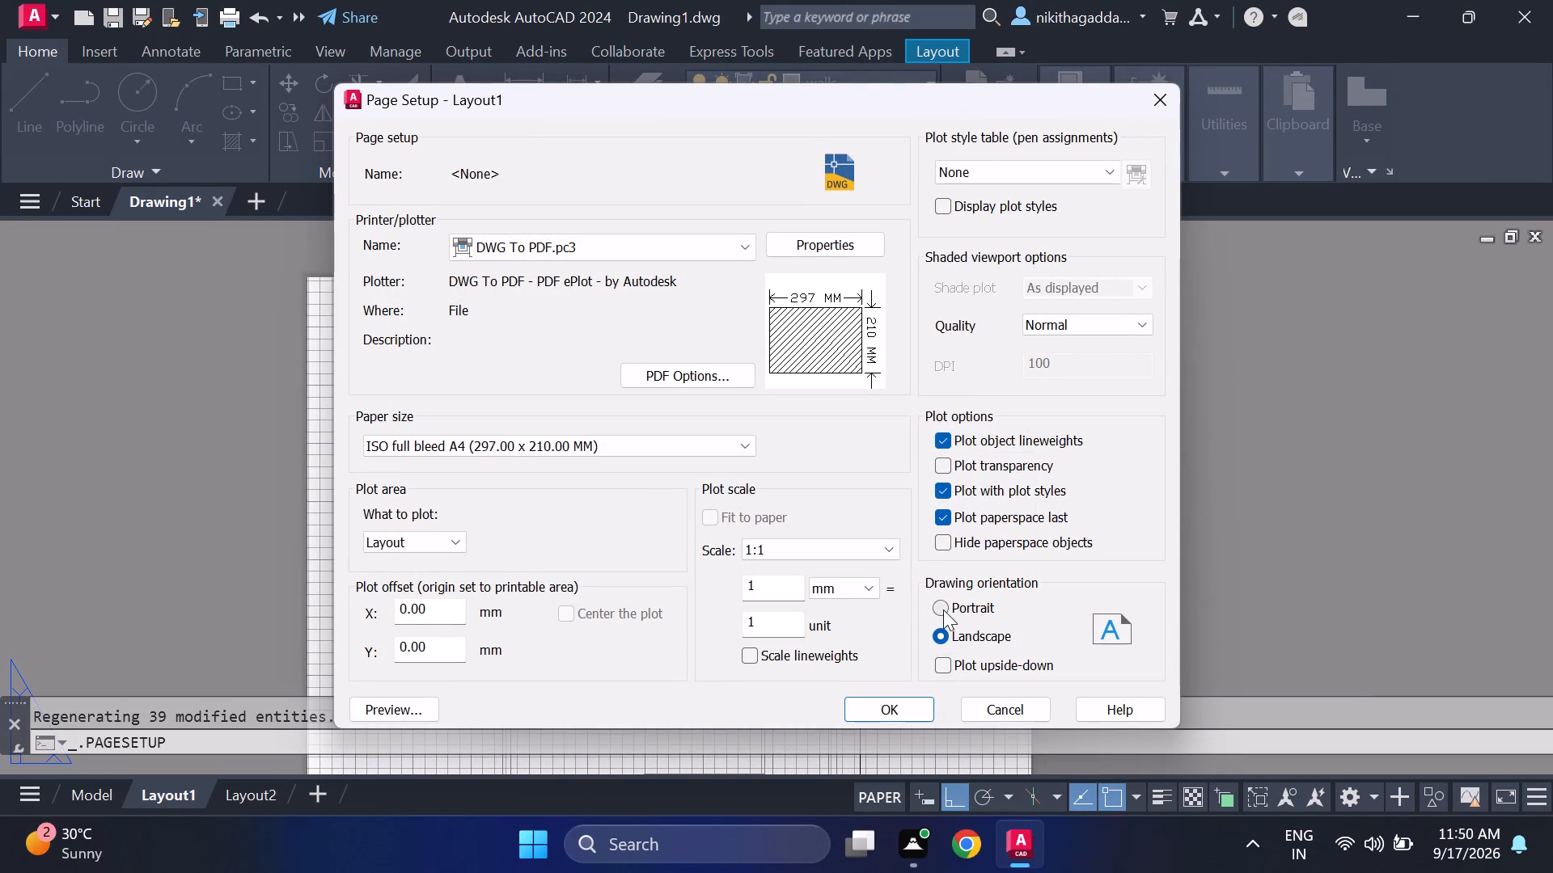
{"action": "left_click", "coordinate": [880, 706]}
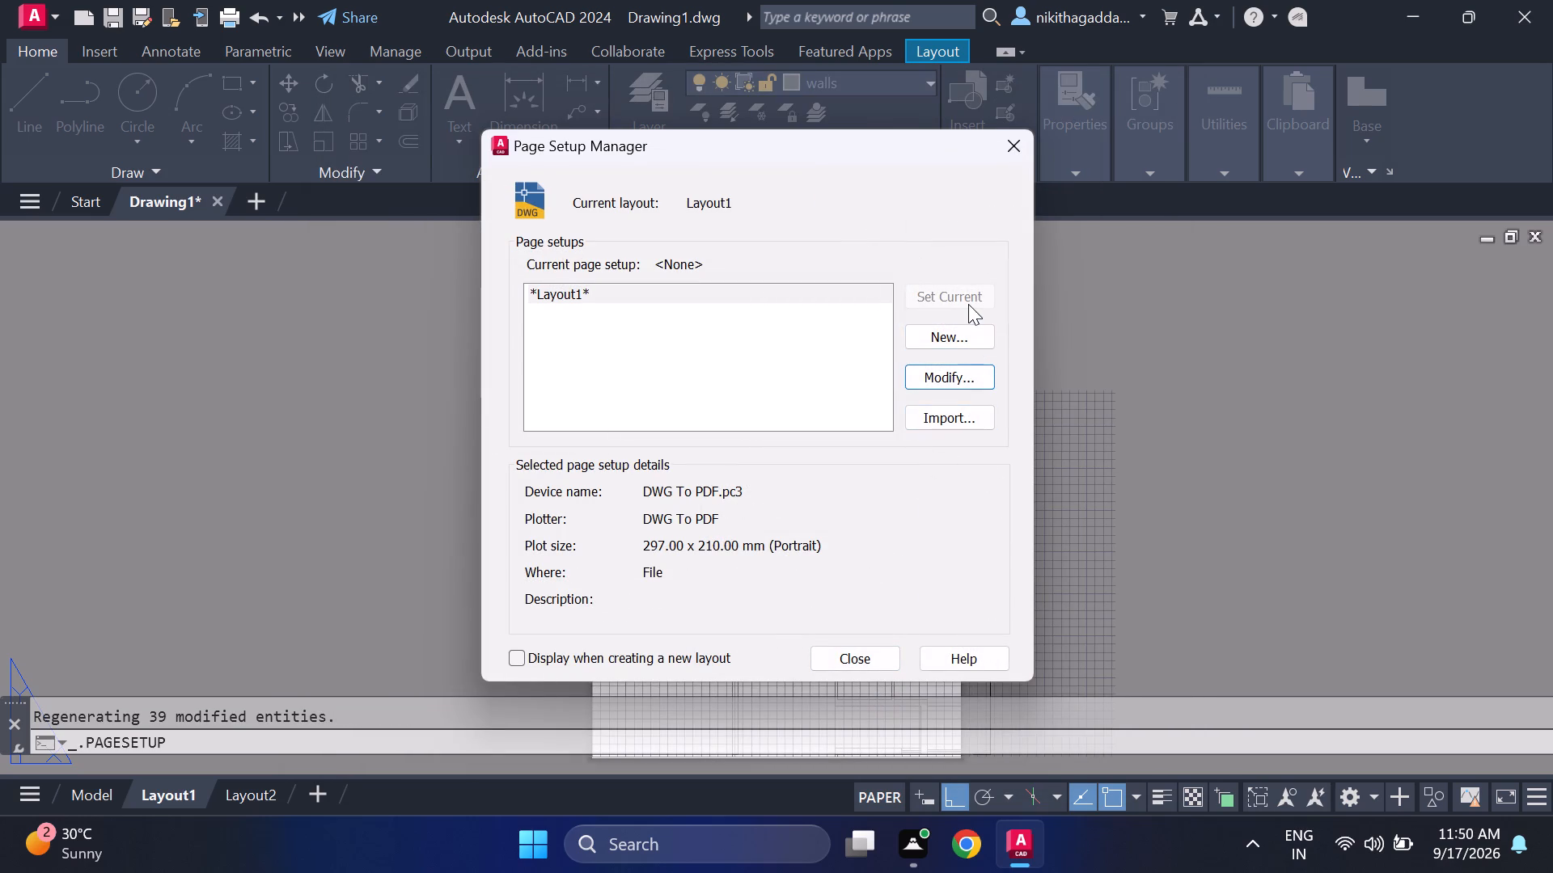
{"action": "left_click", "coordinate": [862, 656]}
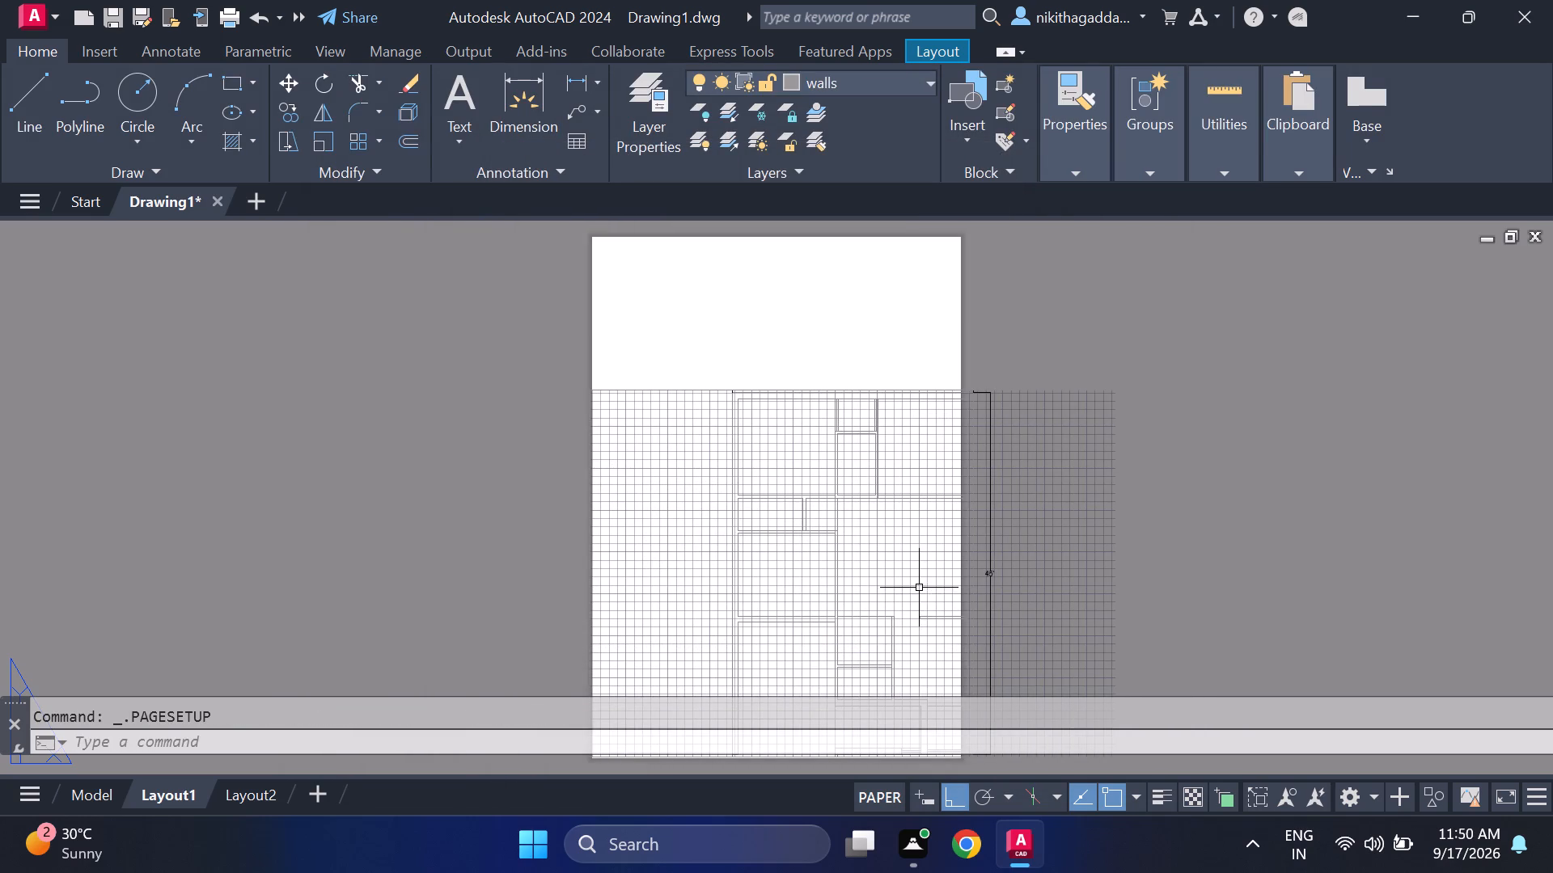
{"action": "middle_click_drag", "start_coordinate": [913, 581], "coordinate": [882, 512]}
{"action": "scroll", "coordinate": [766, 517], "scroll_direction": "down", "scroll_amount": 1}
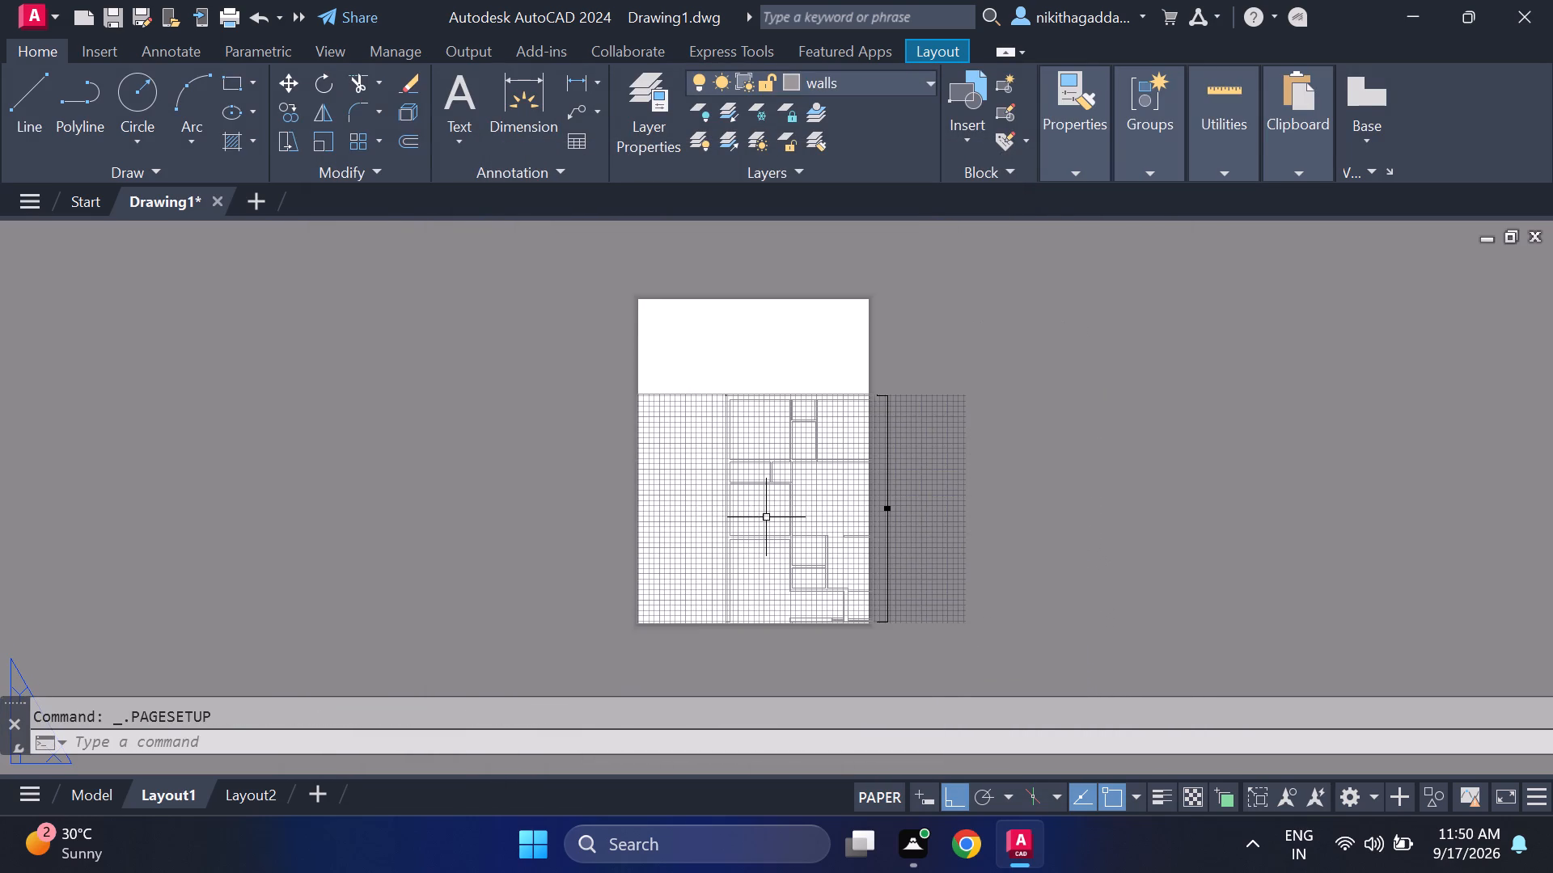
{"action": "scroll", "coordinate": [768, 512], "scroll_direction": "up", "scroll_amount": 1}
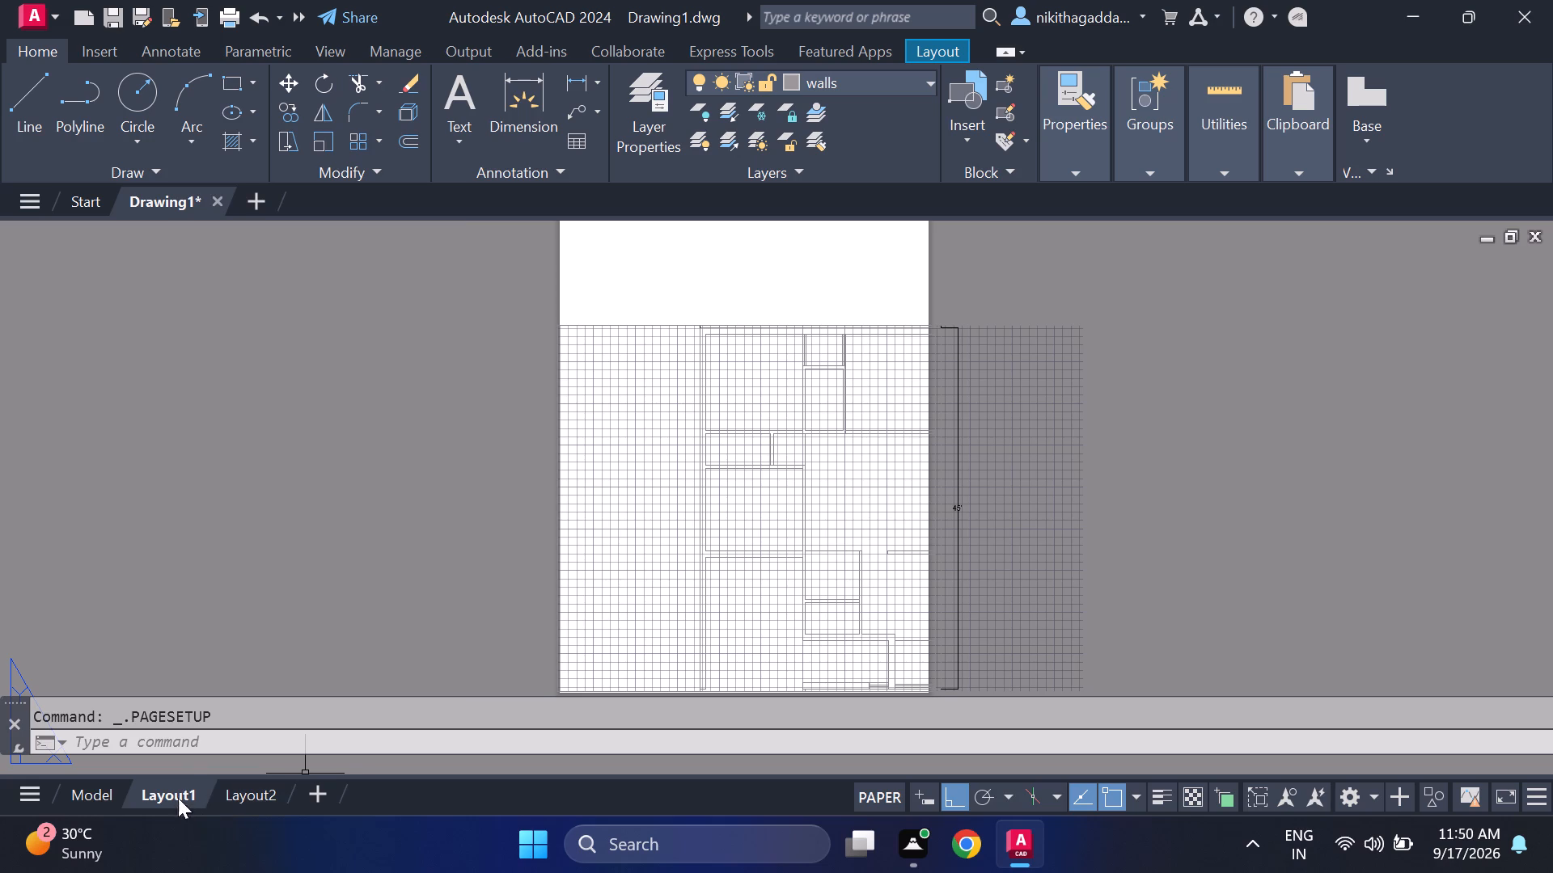
Set Layout1's page setup to landscape orientation and toggle the upside-down plot option.
{"action": "right_click", "coordinate": [177, 784]}
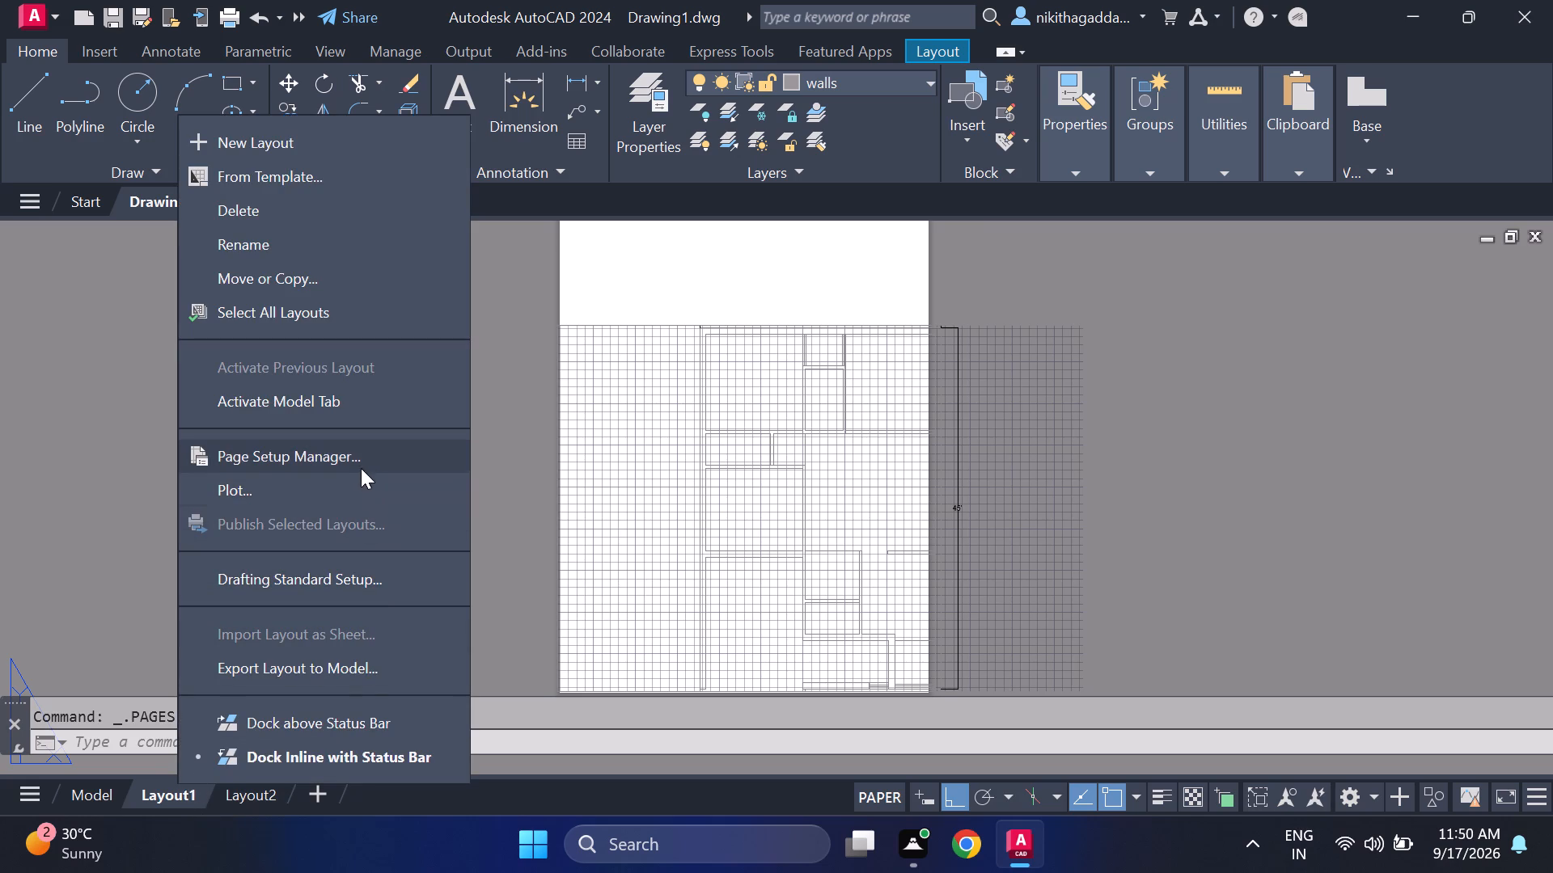
{"action": "left_click", "coordinate": [364, 463]}
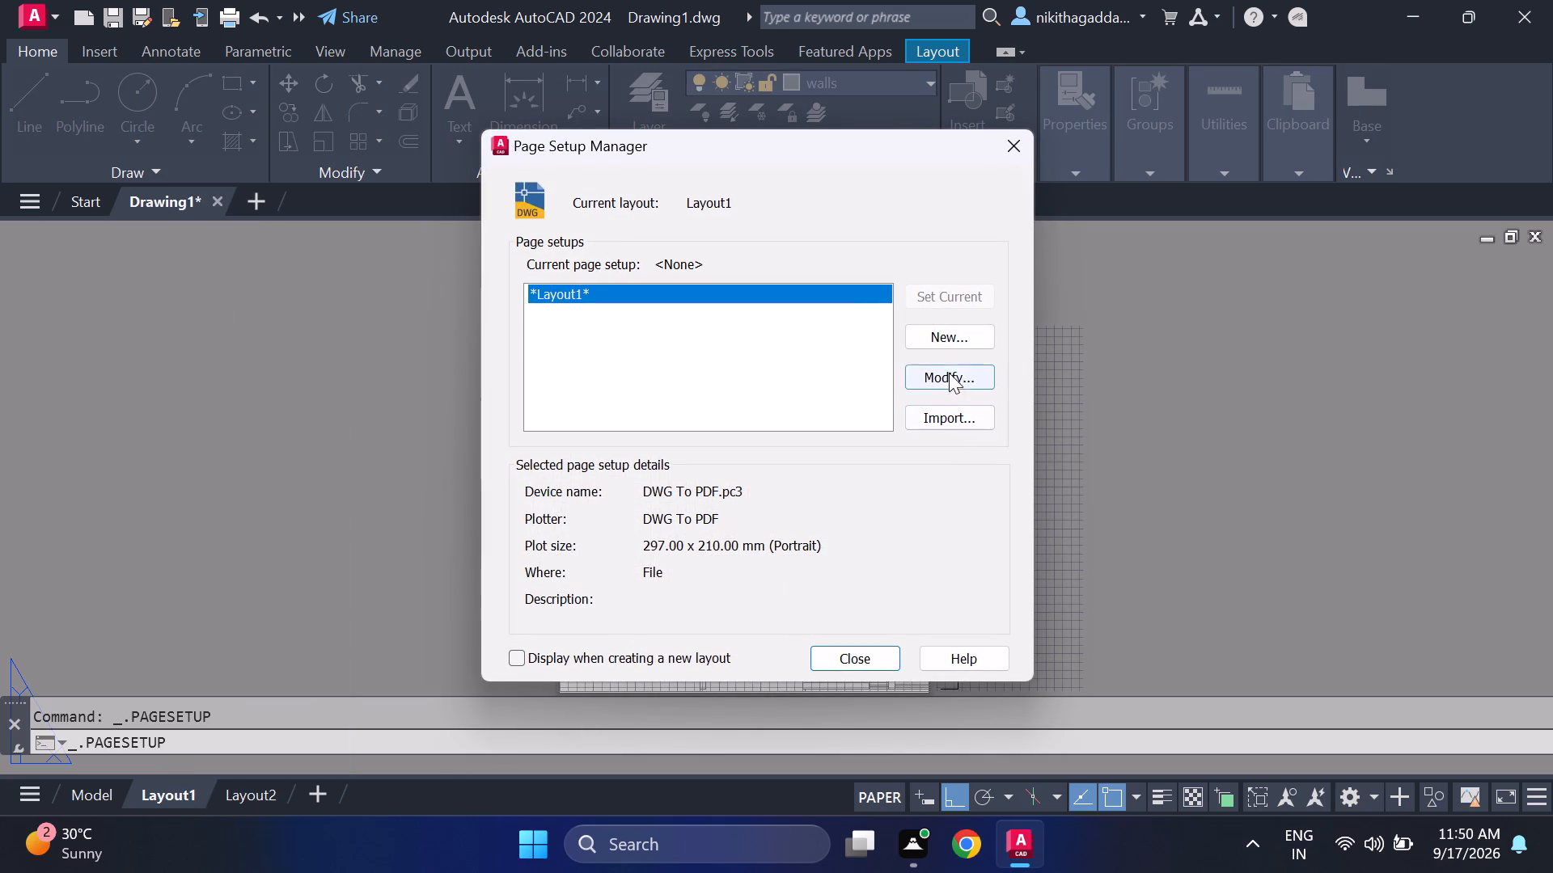
{"action": "left_click", "coordinate": [950, 366]}
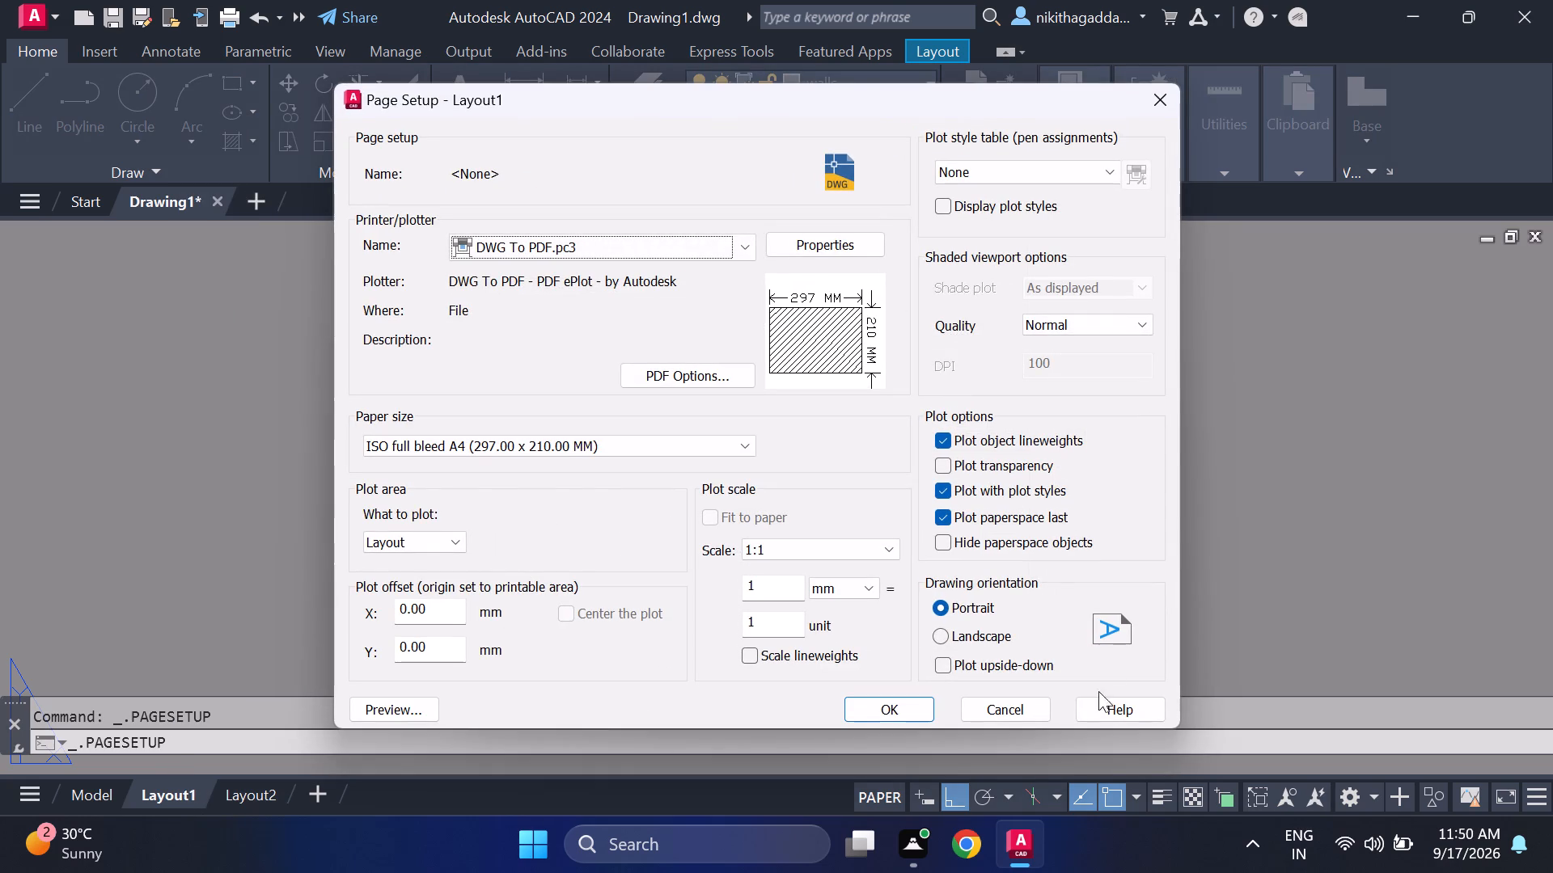
{"action": "left_click", "coordinate": [943, 631]}
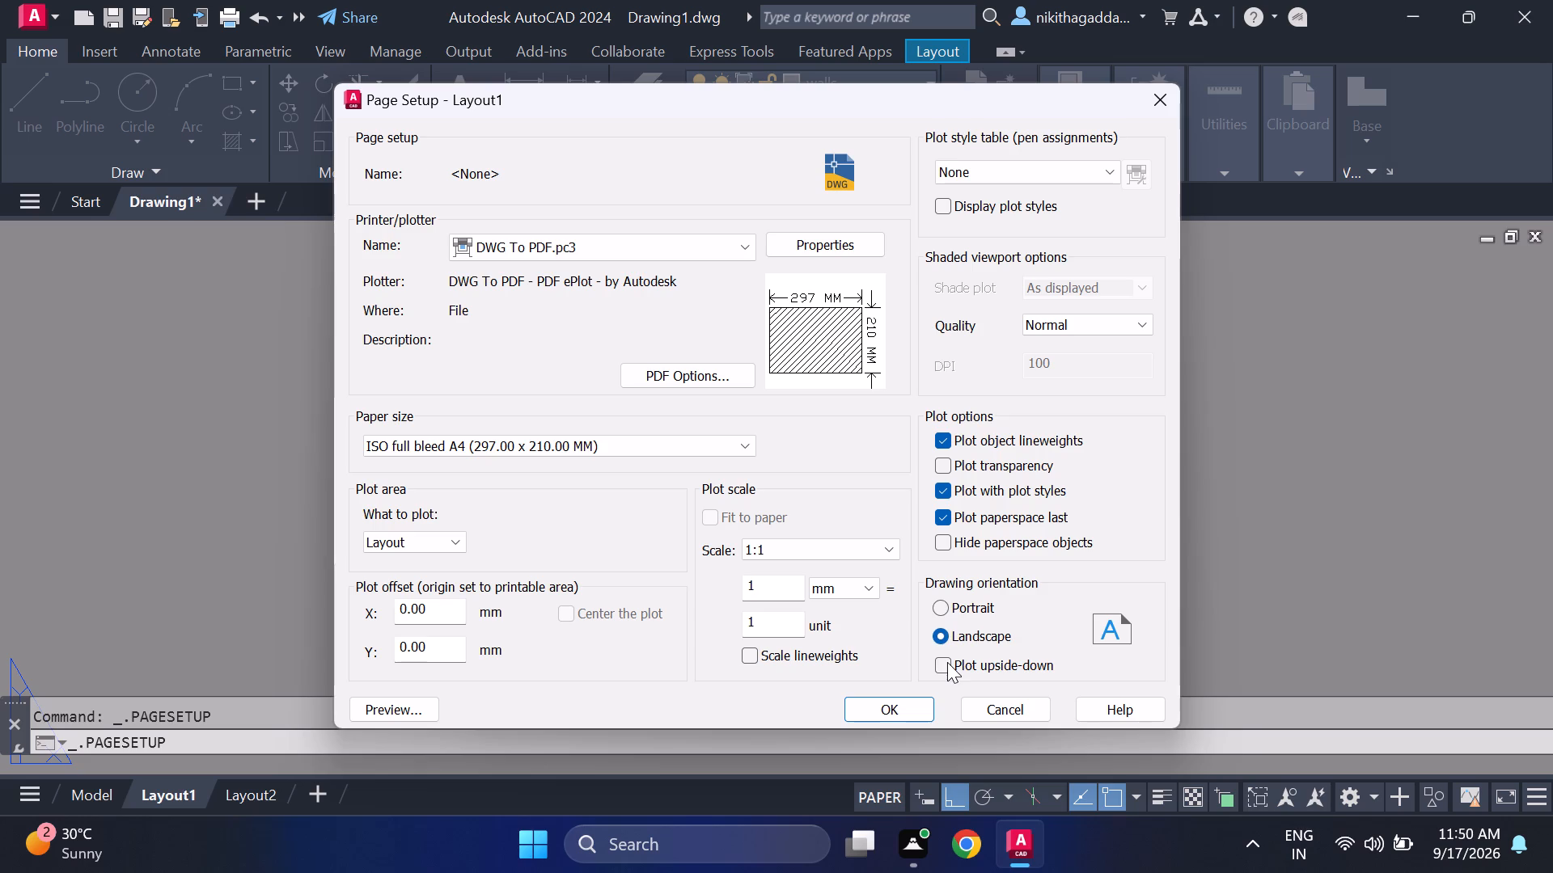
{"action": "left_click", "coordinate": [946, 664]}
{"action": "left_click", "coordinate": [887, 706]}
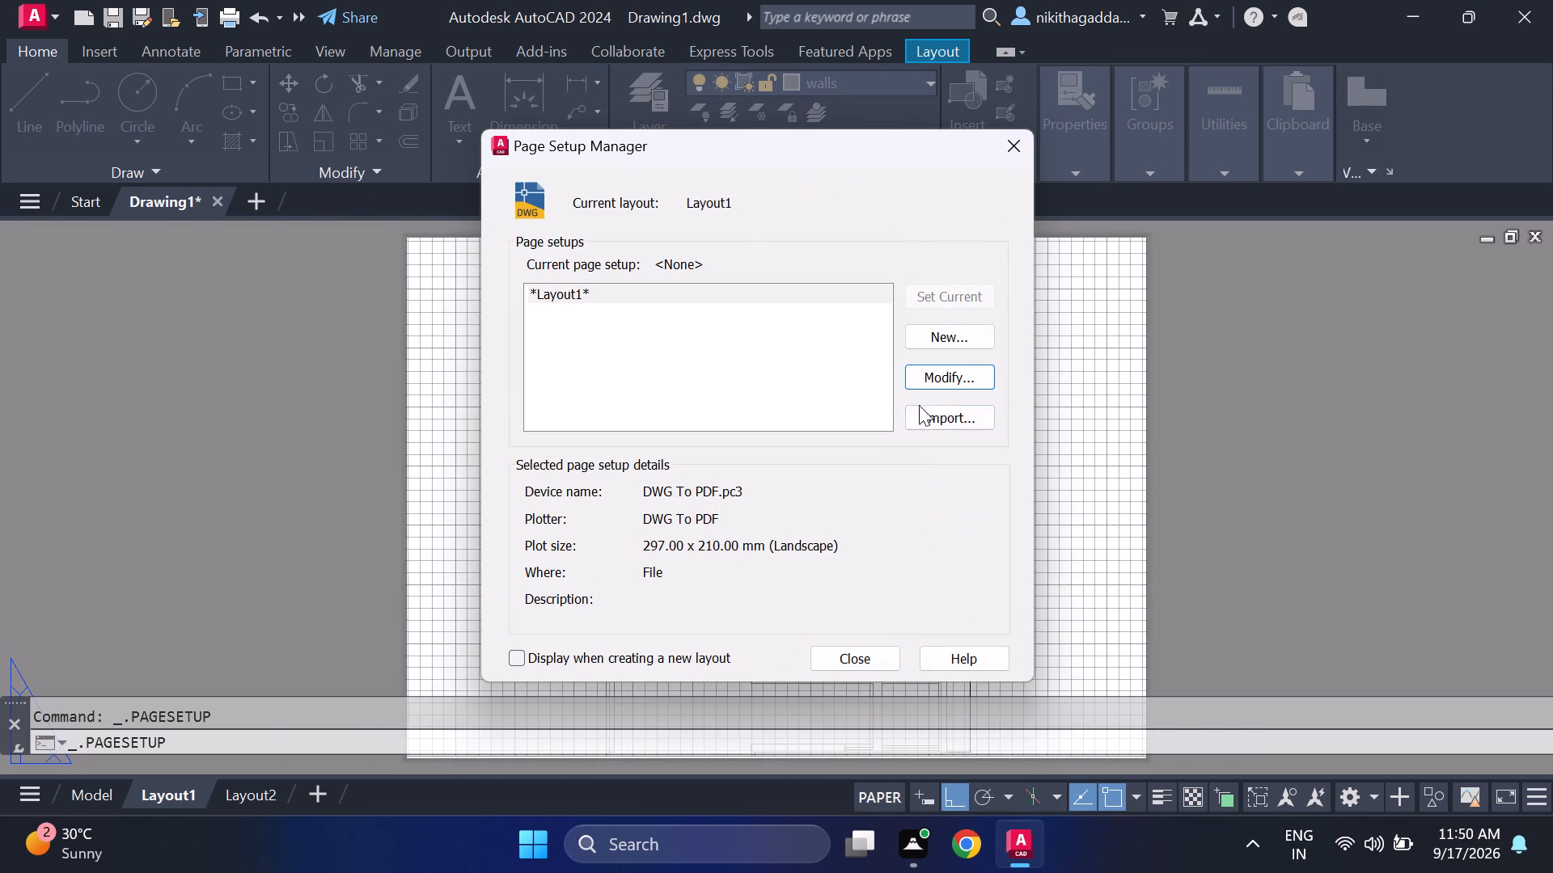
{"action": "left_click", "coordinate": [971, 295]}
{"action": "left_click", "coordinate": [871, 648]}
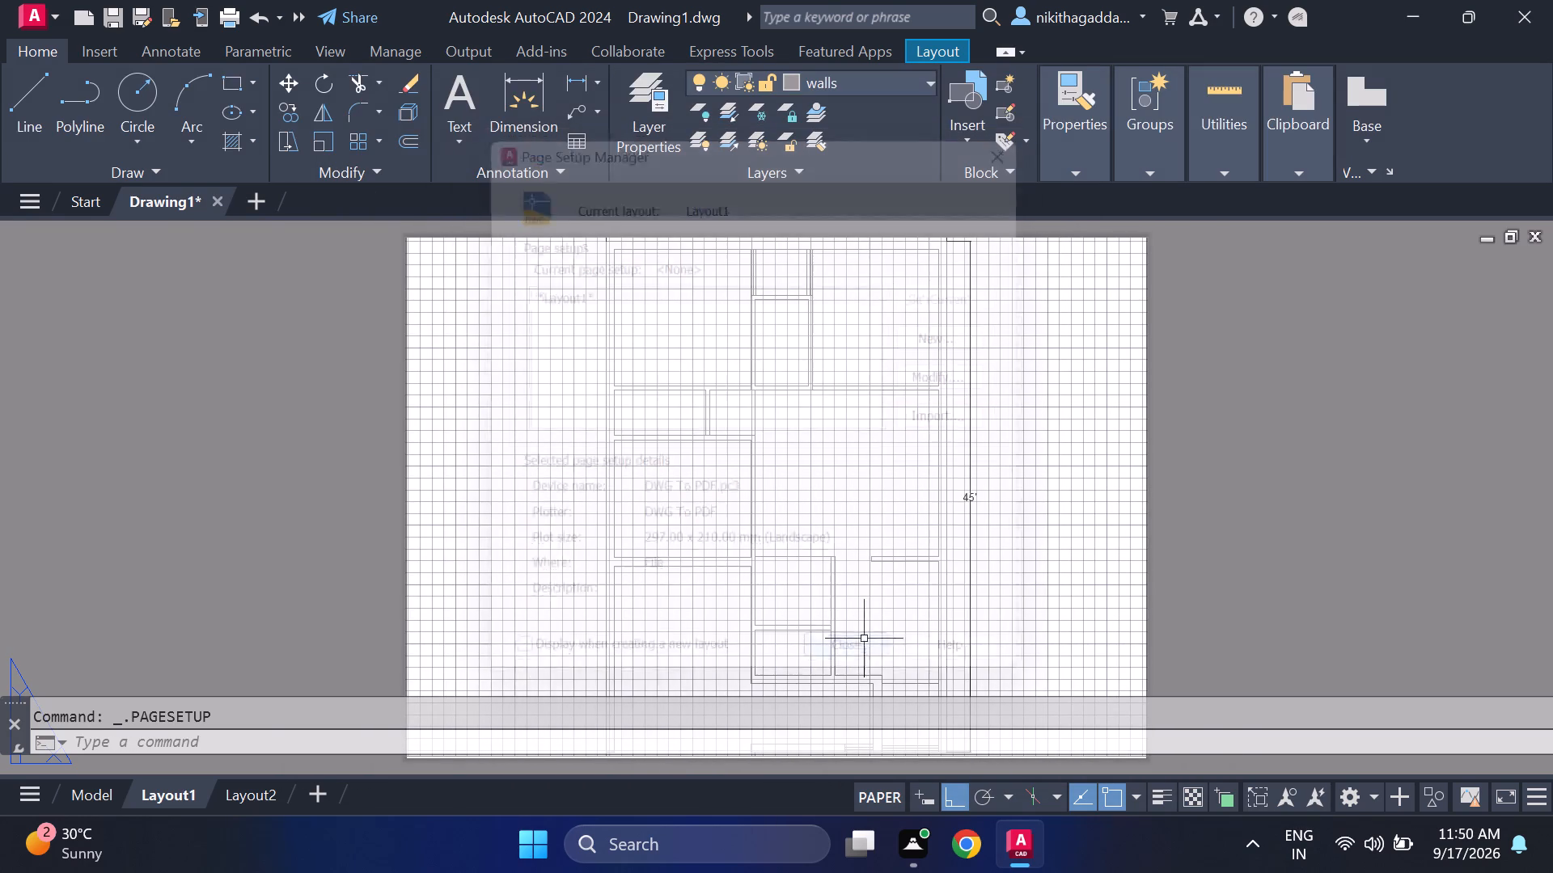
{"action": "scroll", "coordinate": [857, 629], "scroll_direction": "down", "scroll_amount": 1}
{"action": "middle_click_drag", "start_coordinate": [848, 623], "coordinate": [833, 548]}
{"action": "scroll", "coordinate": [833, 546], "scroll_direction": "up", "scroll_amount": 1}
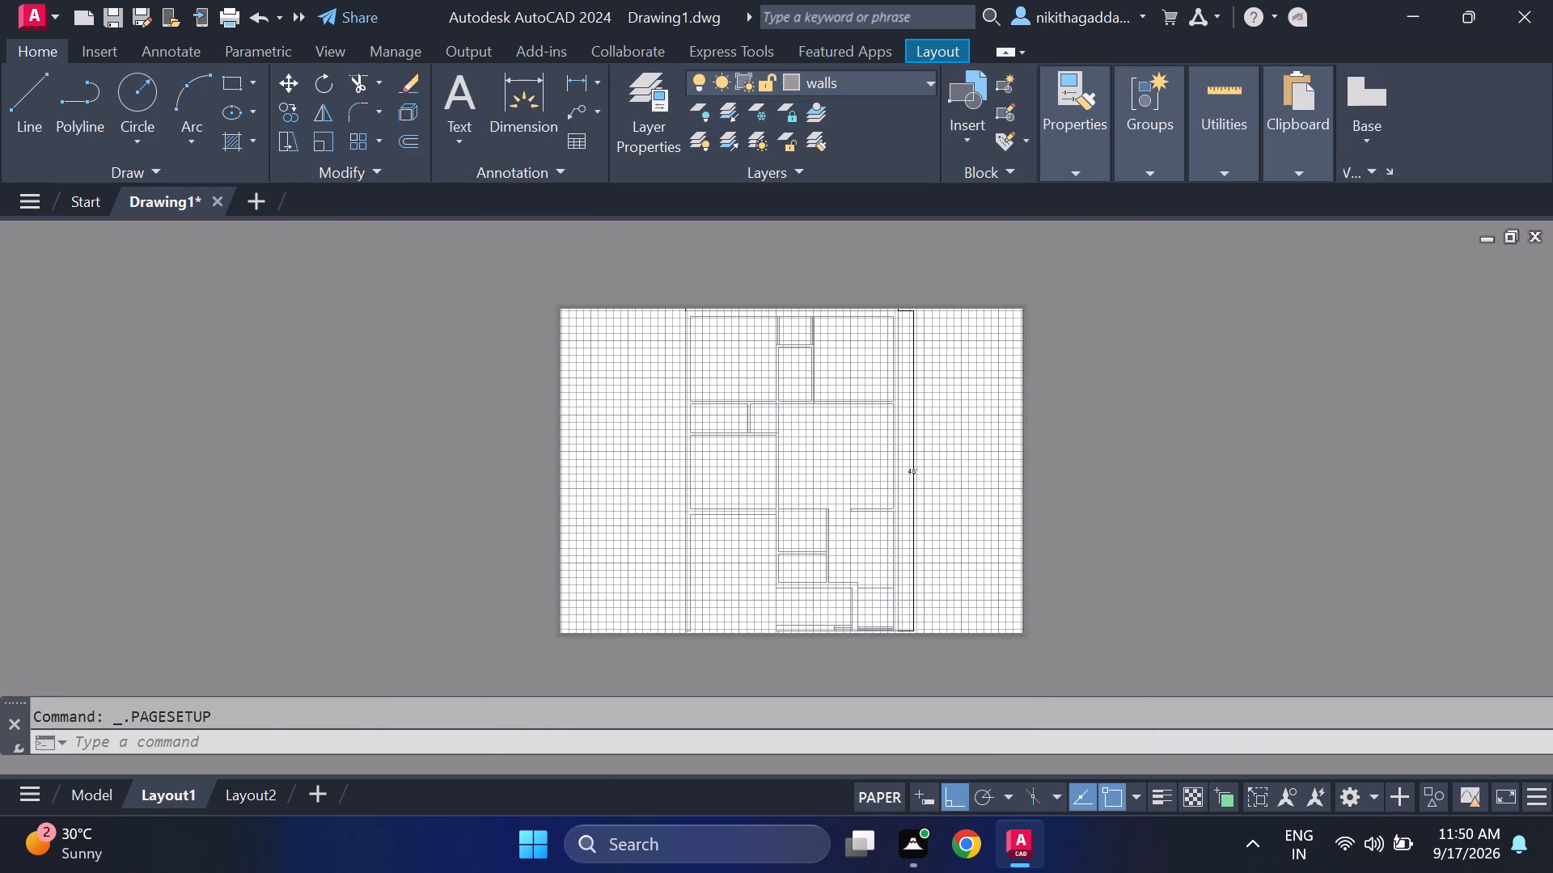
{"action": "scroll", "coordinate": [703, 656], "scroll_direction": "up", "scroll_amount": 1}
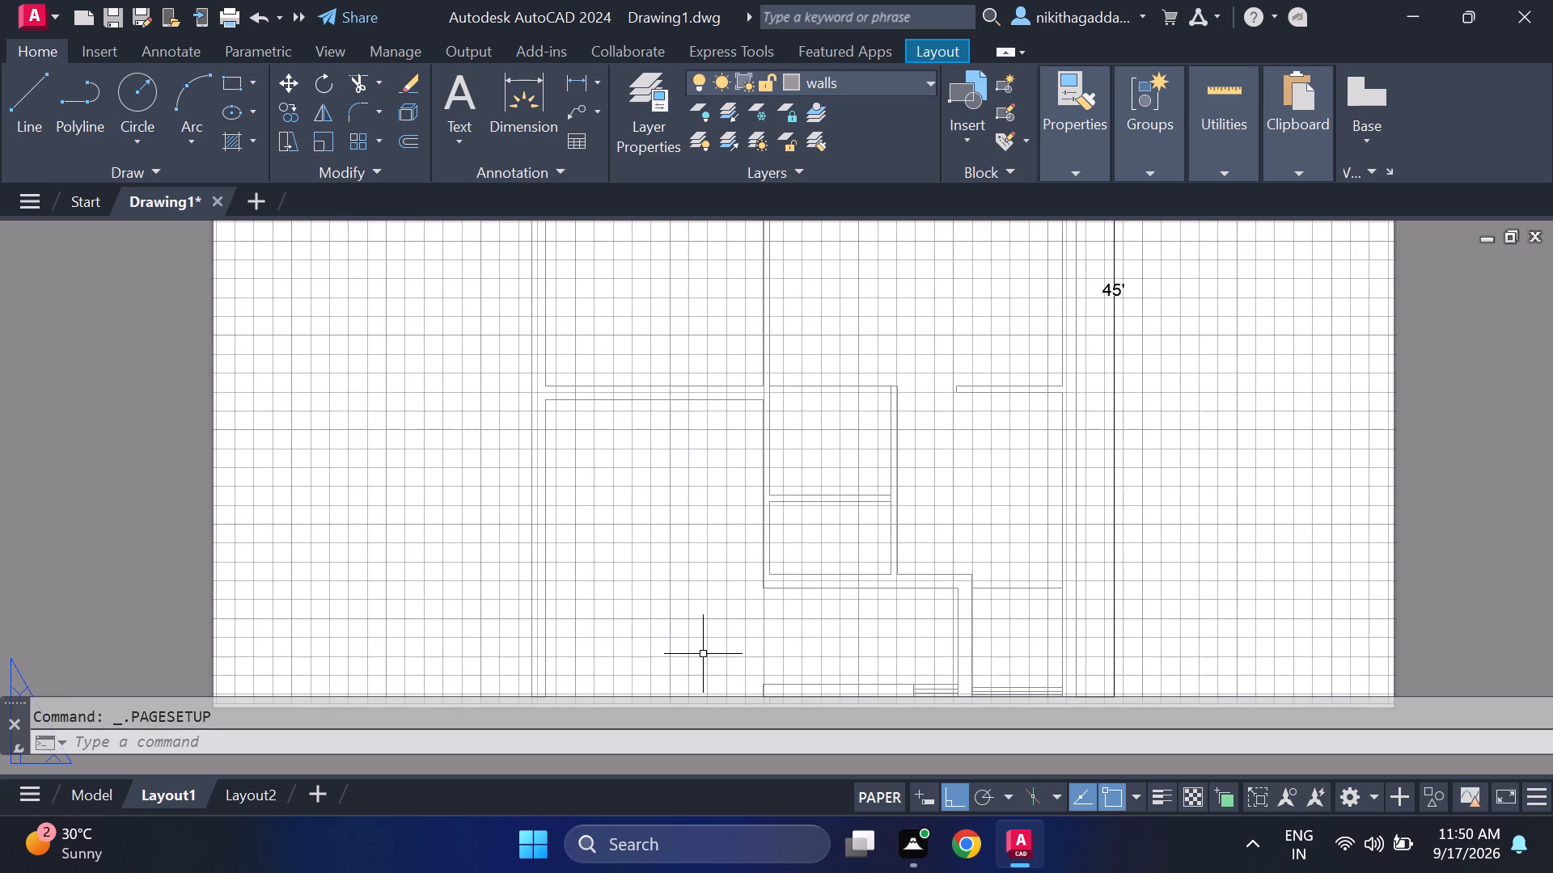
Modify Layout1's page setup: turn off upside-down plotting and set the paper size to ISO full bleed A5 (148.00 x 210.00 MM).
{"action": "scroll", "coordinate": [703, 653], "scroll_direction": "down", "scroll_amount": 2}
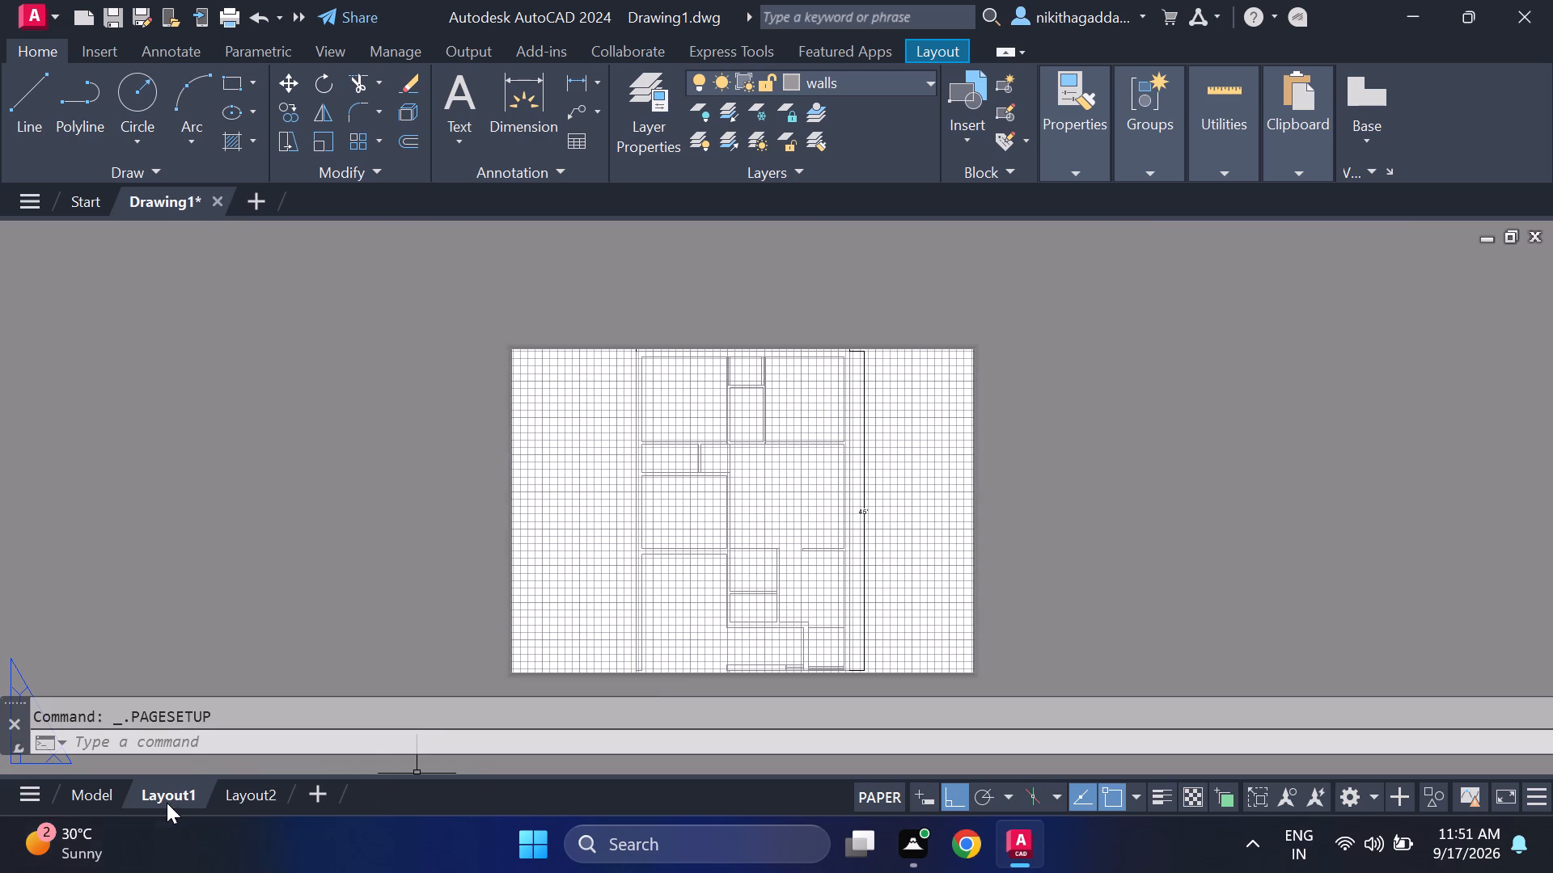
{"action": "right_click", "coordinate": [167, 803]}
{"action": "left_click", "coordinate": [353, 479]}
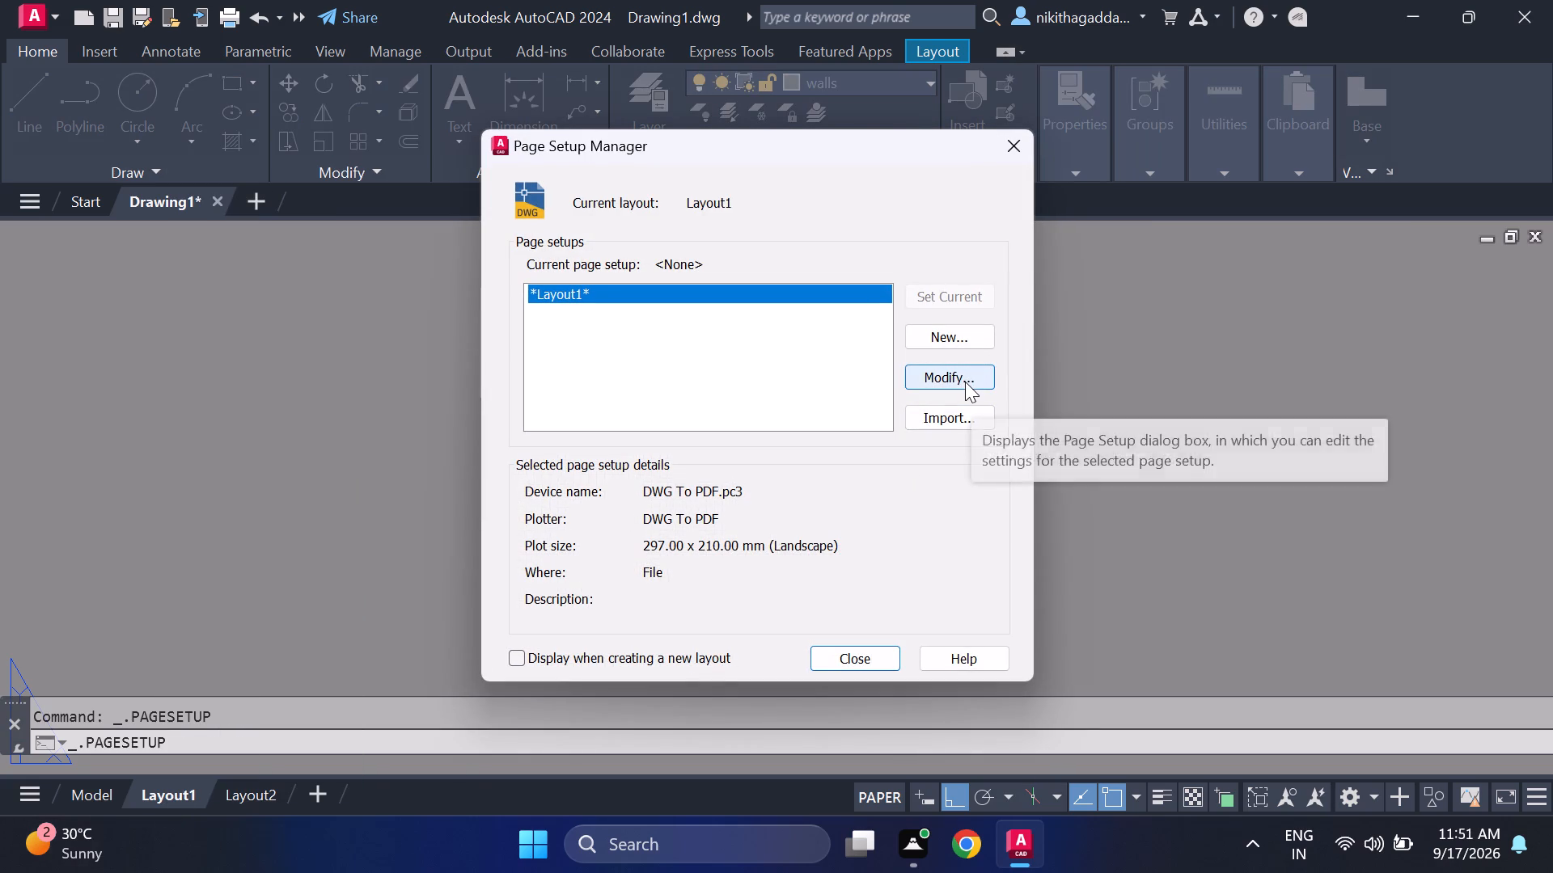
{"action": "left_click", "coordinate": [966, 382]}
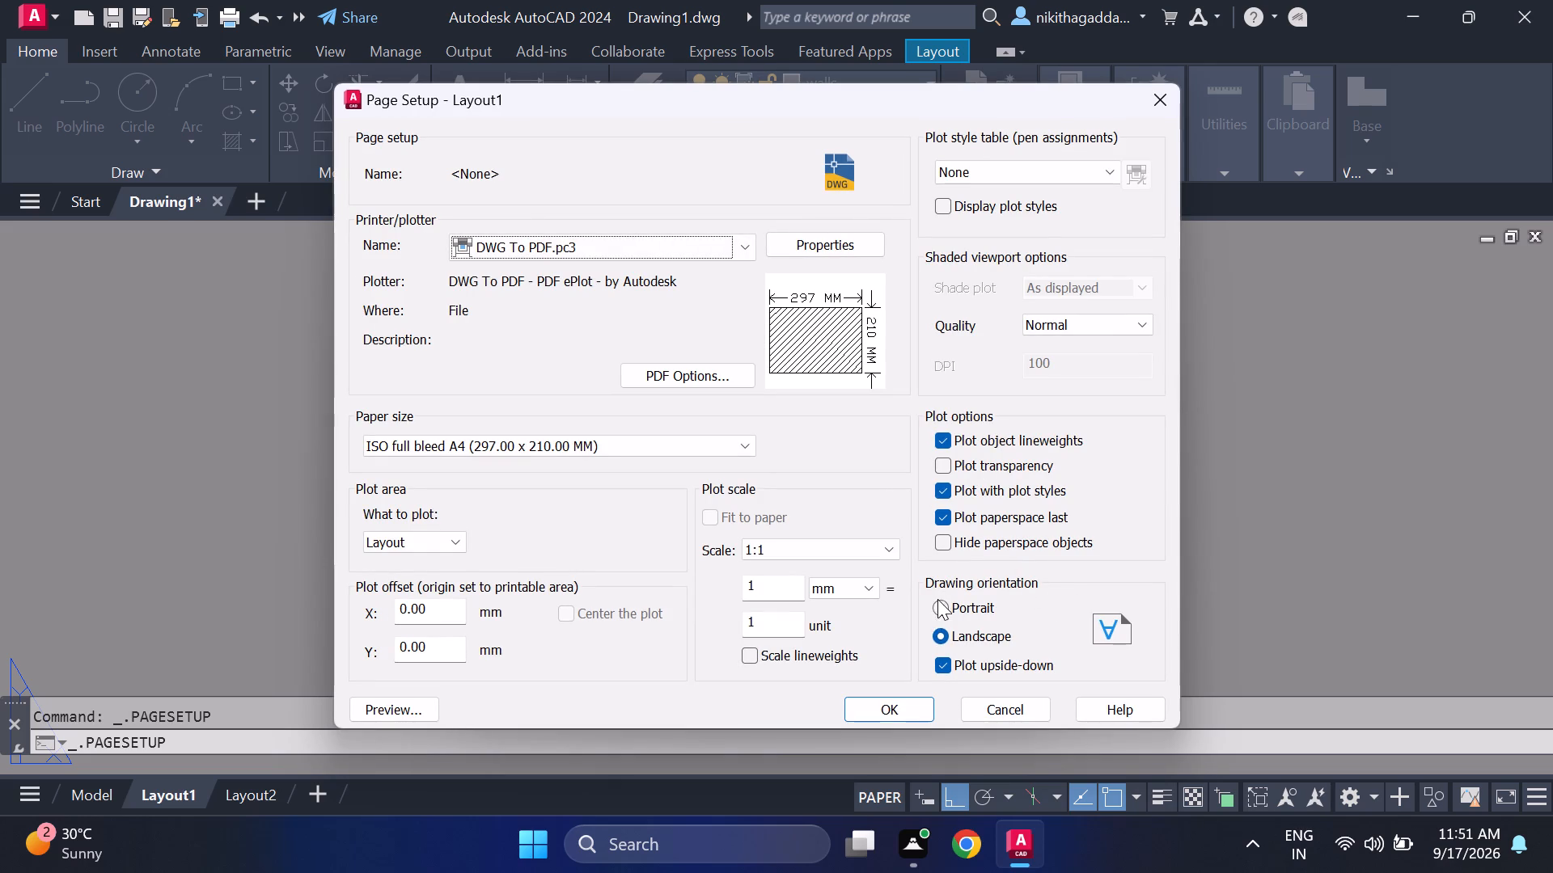
{"action": "left_click", "coordinate": [941, 670]}
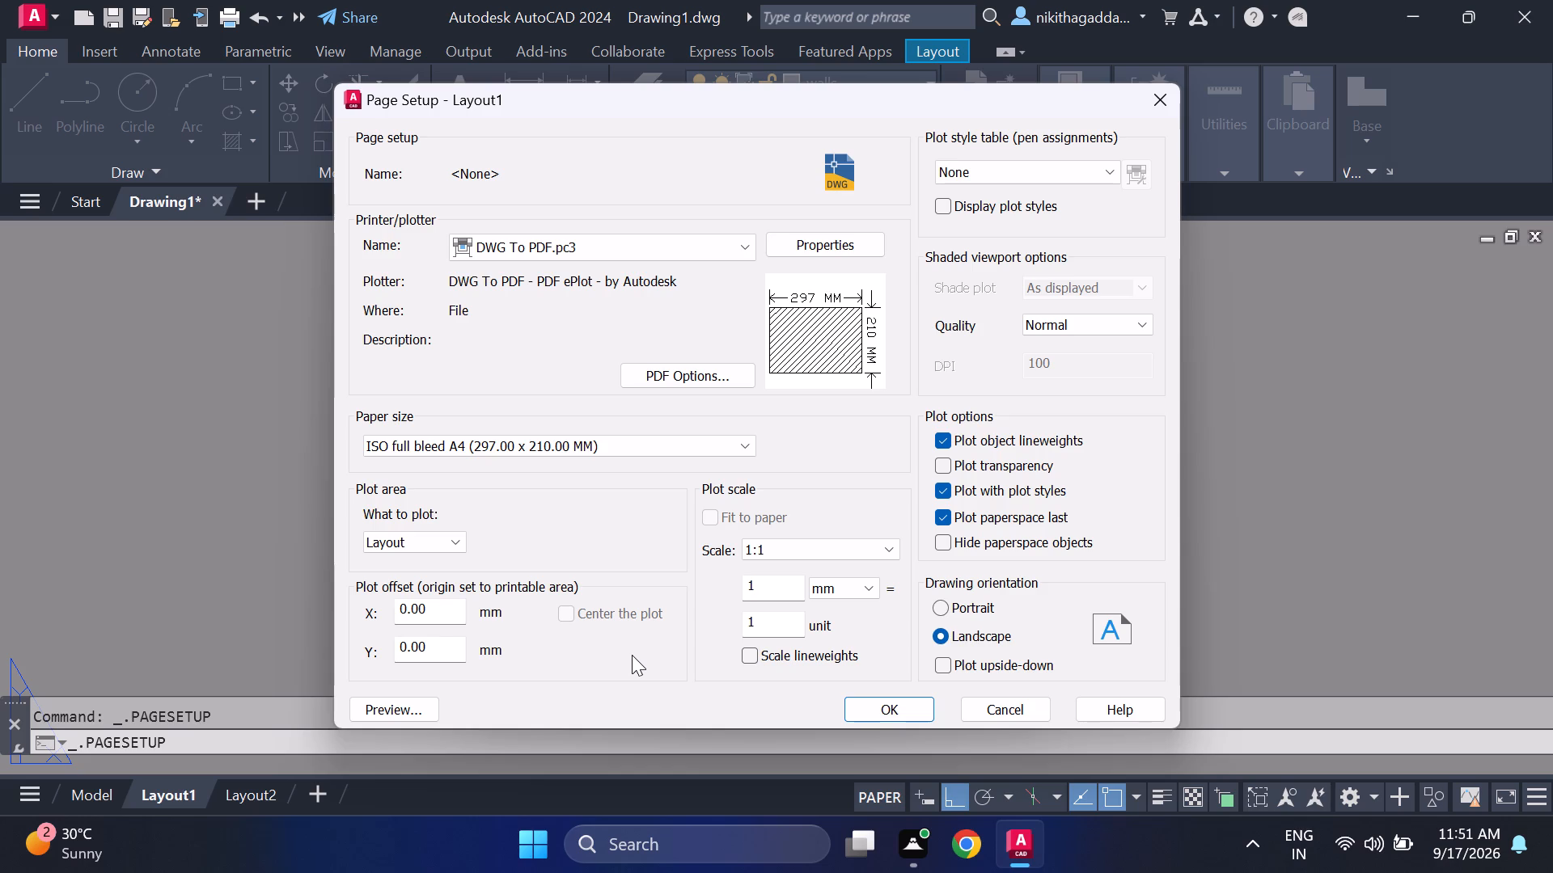
{"action": "left_click", "coordinate": [681, 448]}
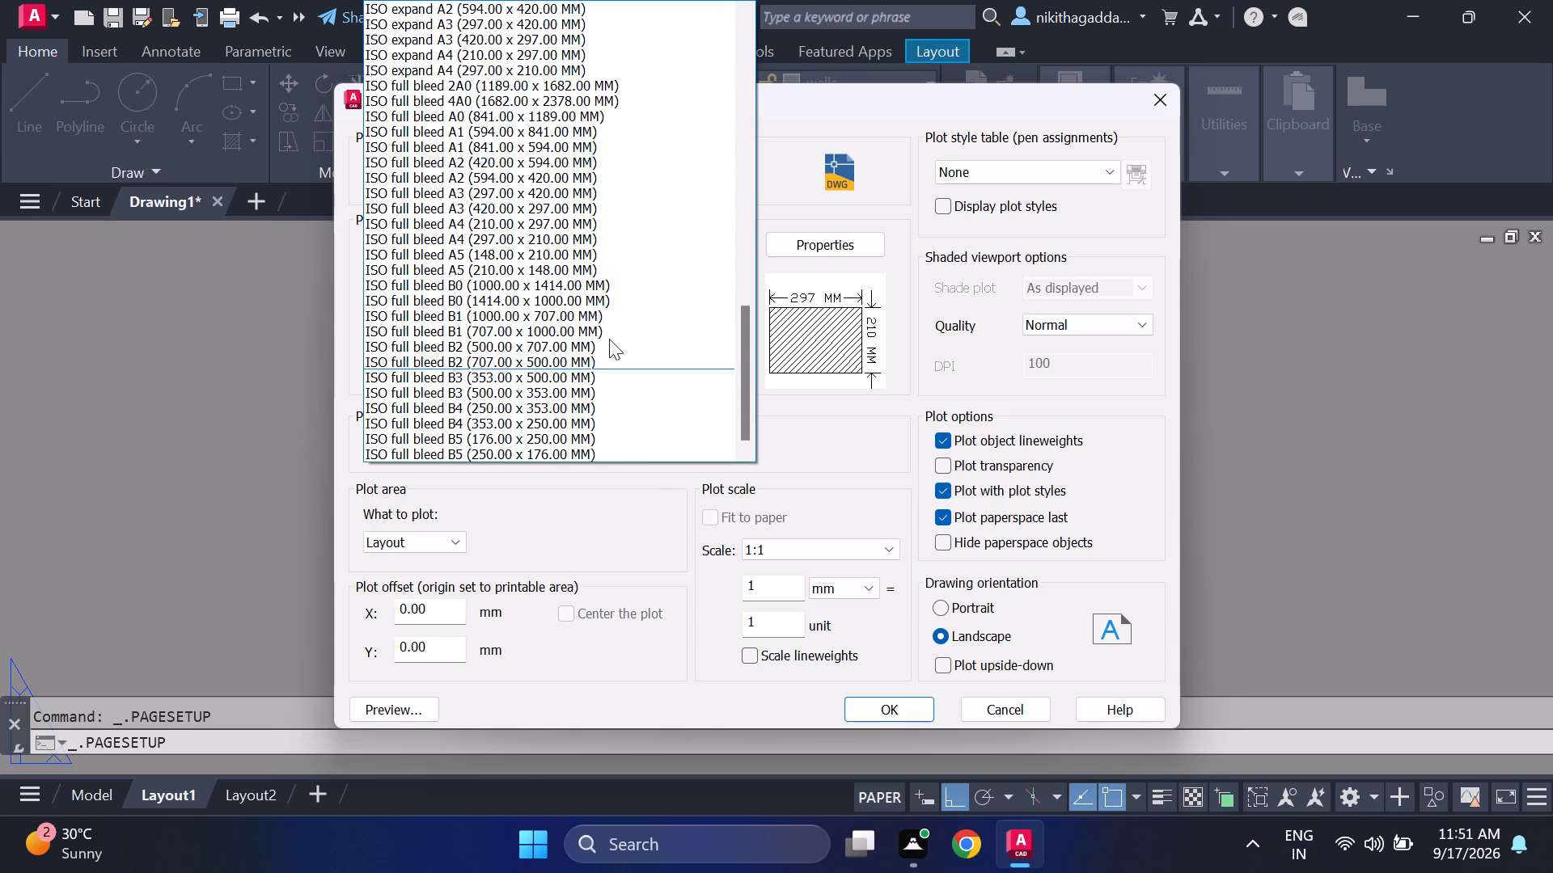
{"action": "scroll", "coordinate": [586, 307], "scroll_direction": "down", "scroll_amount": 4}
{"action": "scroll", "coordinate": [480, 384], "scroll_direction": "up", "scroll_amount": 1}
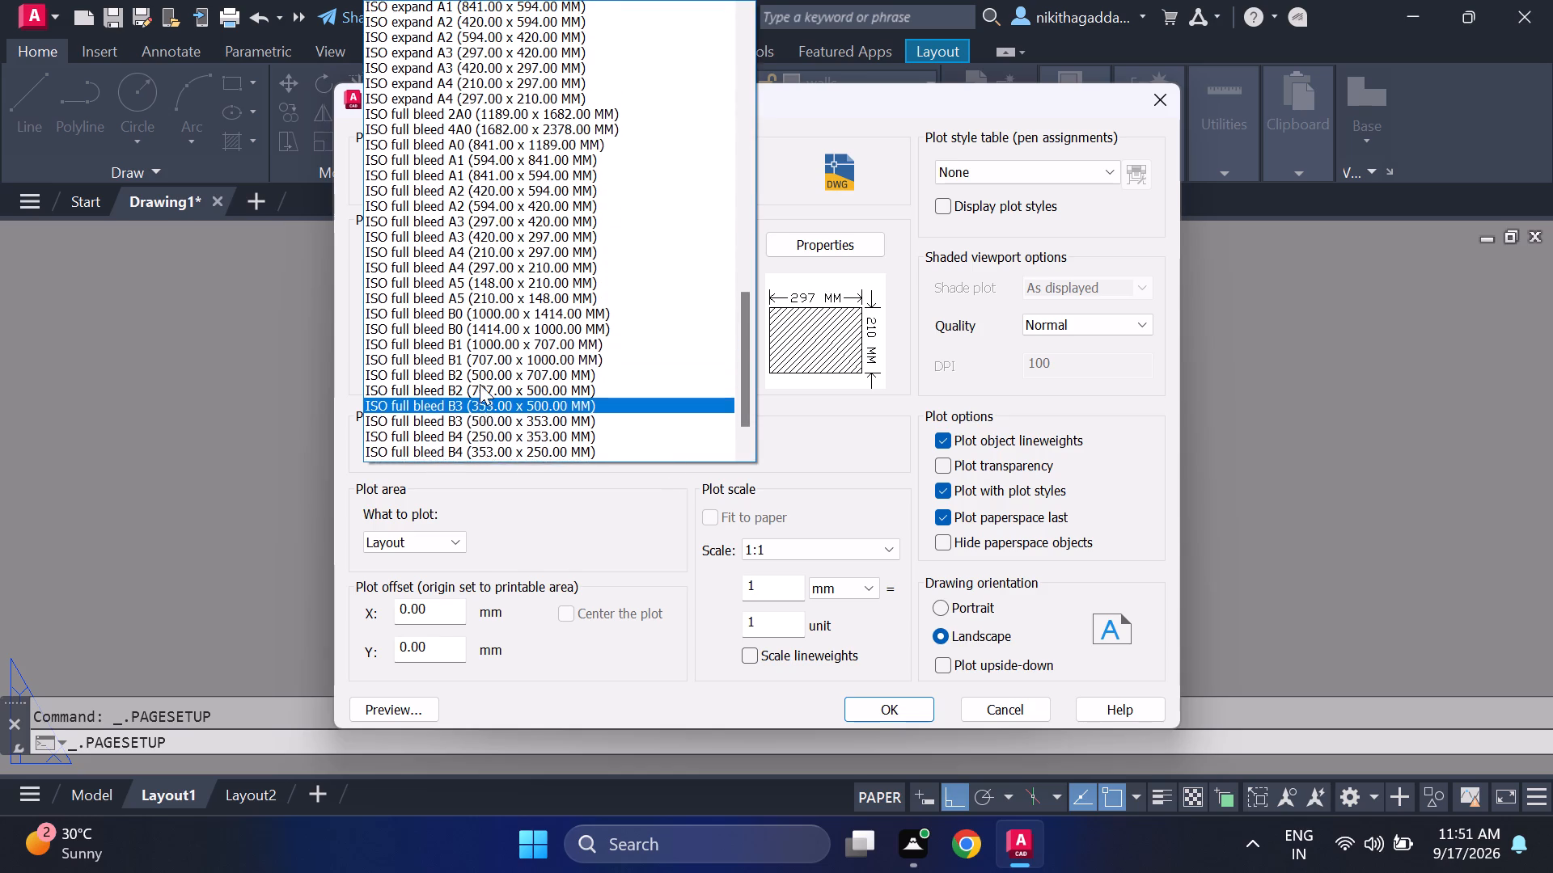
{"action": "scroll", "coordinate": [480, 384], "scroll_direction": "up", "scroll_amount": 2}
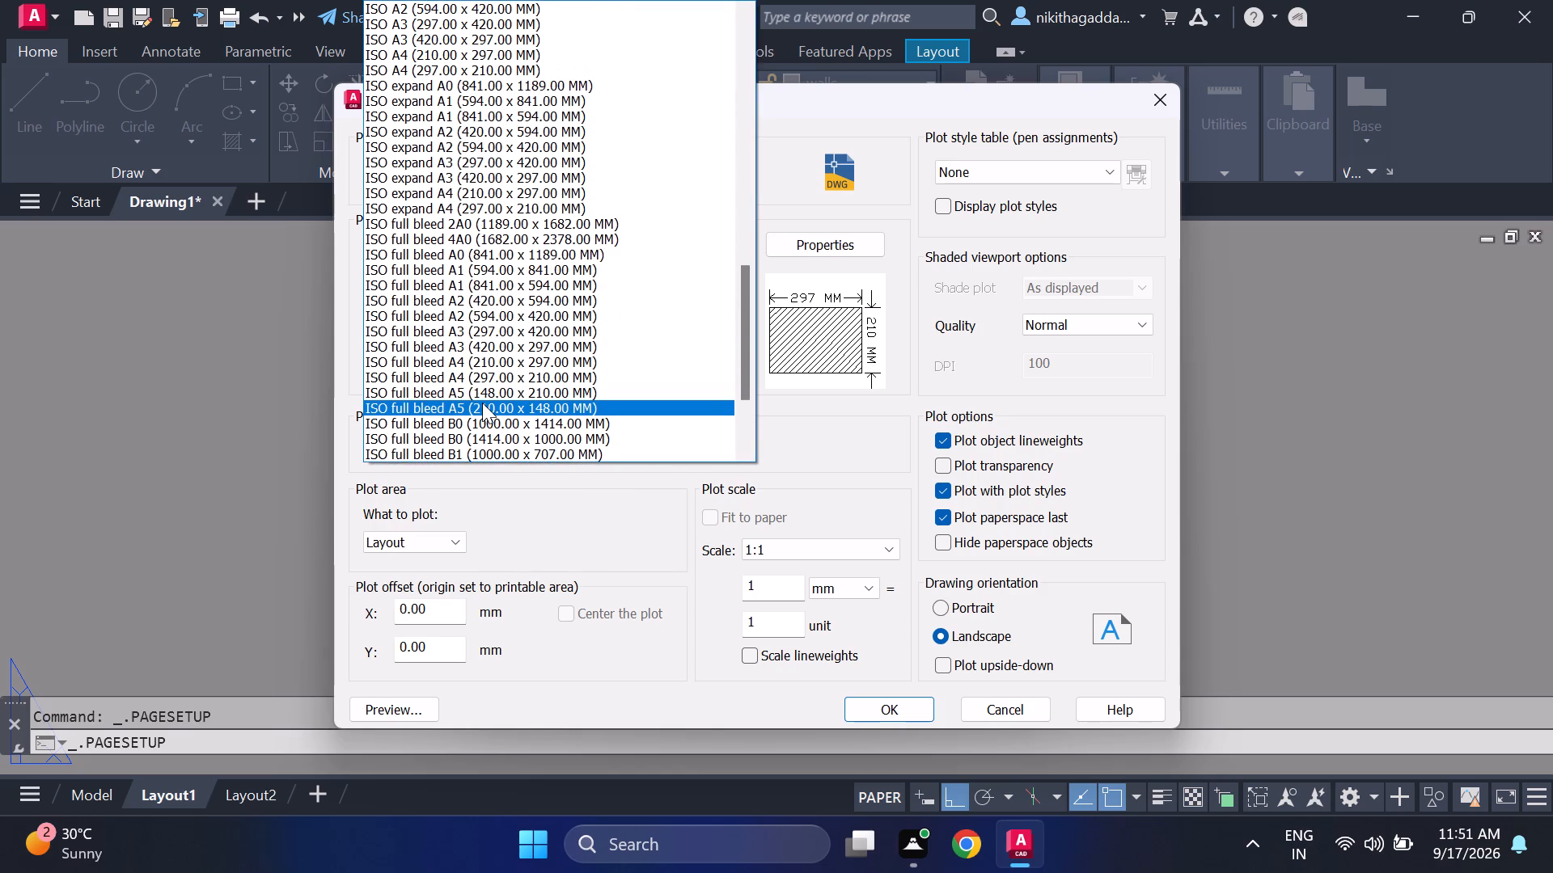
{"action": "left_click", "coordinate": [494, 394]}
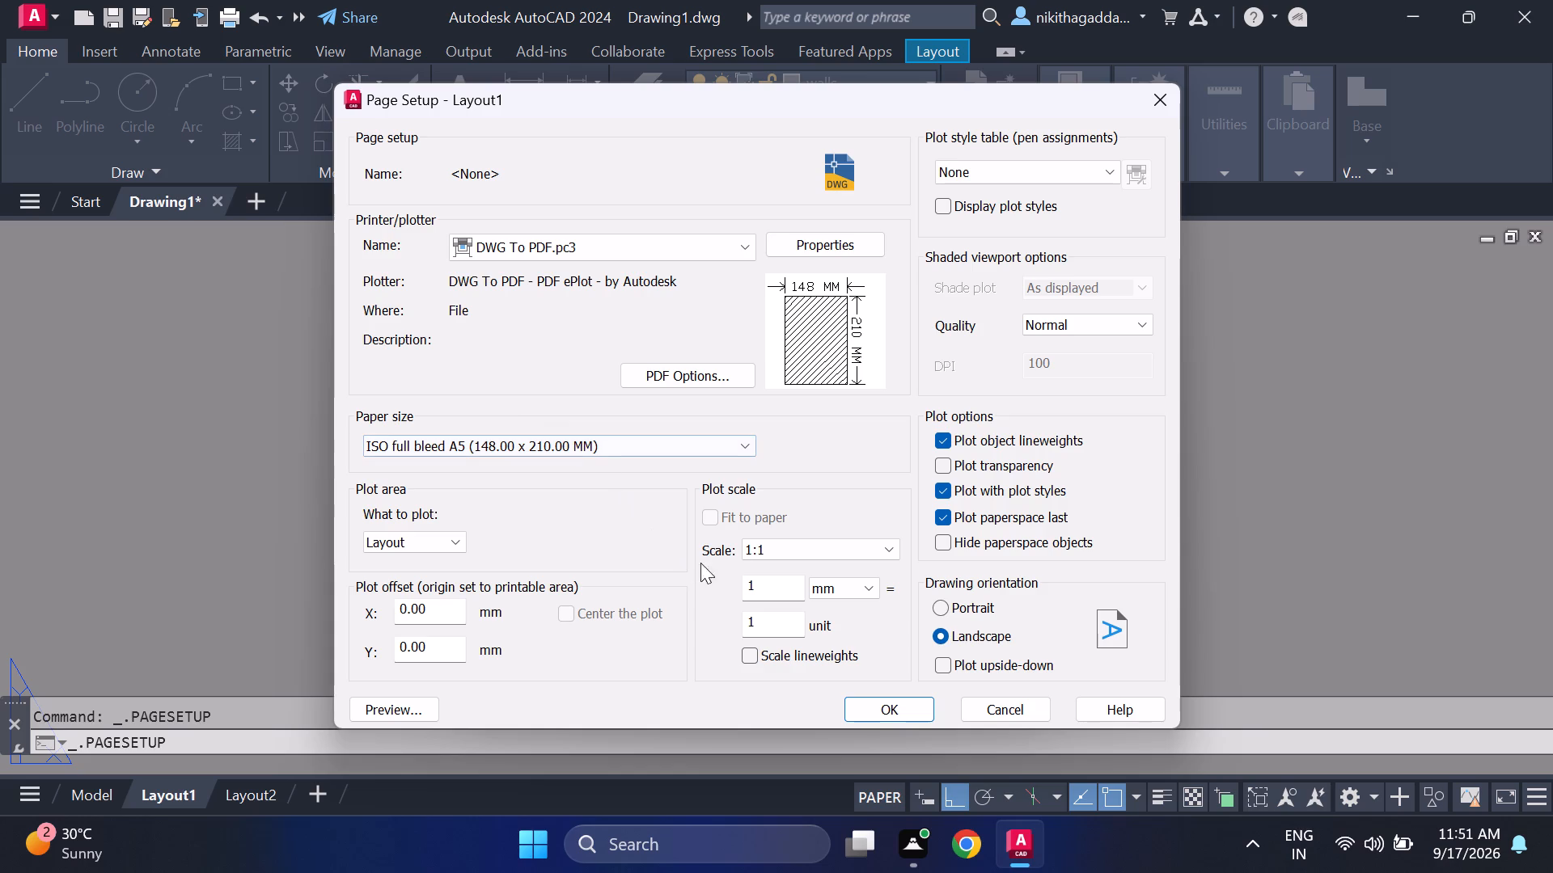
{"action": "left_click", "coordinate": [879, 706]}
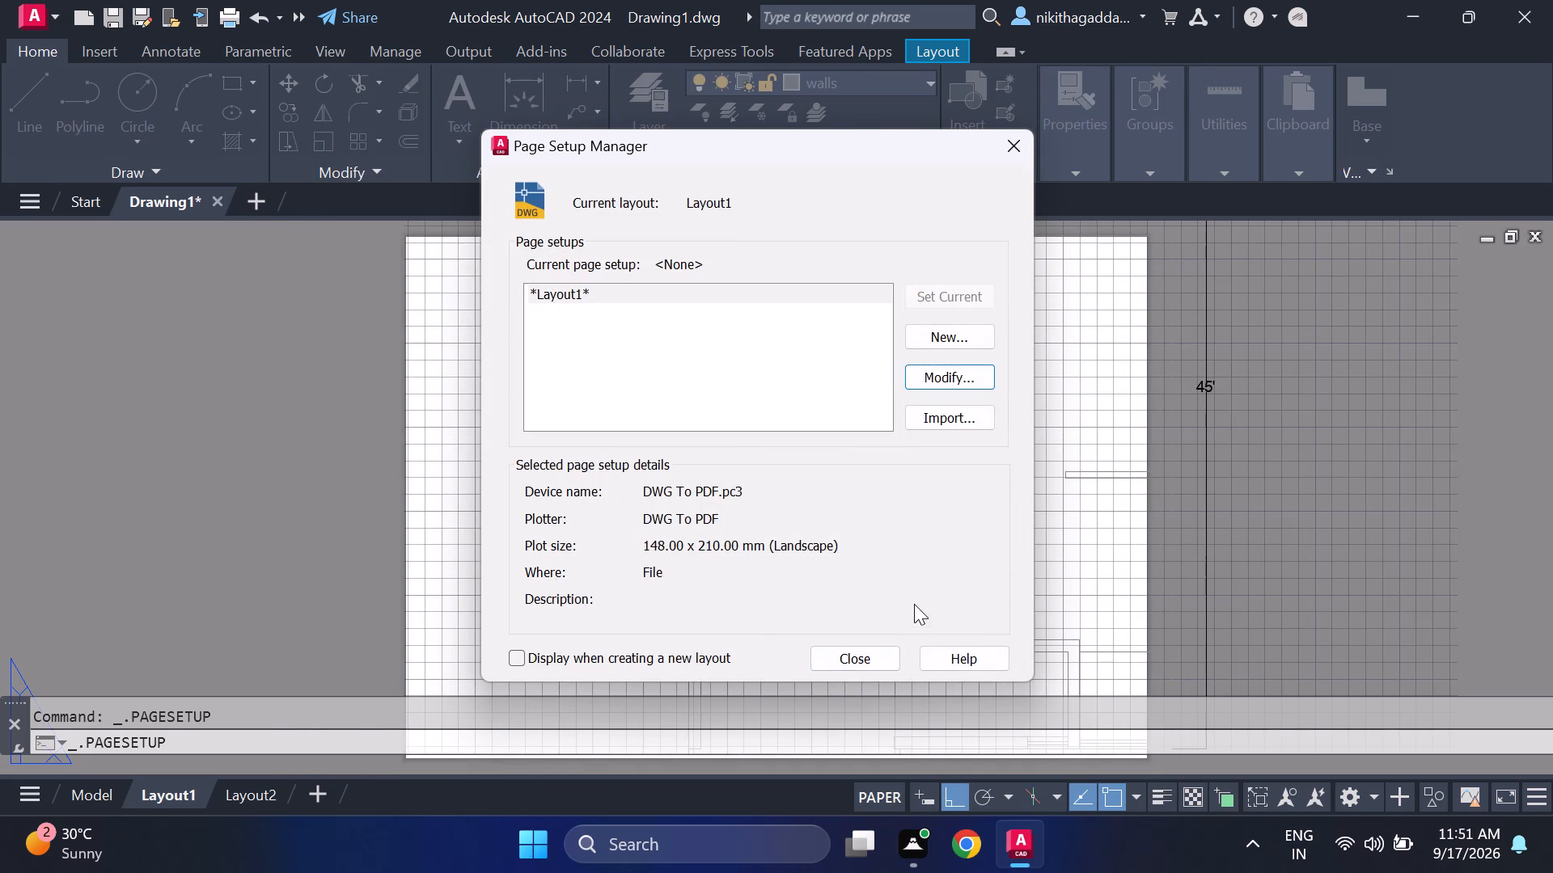
{"action": "left_click", "coordinate": [980, 301]}
{"action": "left_click", "coordinate": [863, 643]}
{"action": "left_click", "coordinate": [864, 657]}
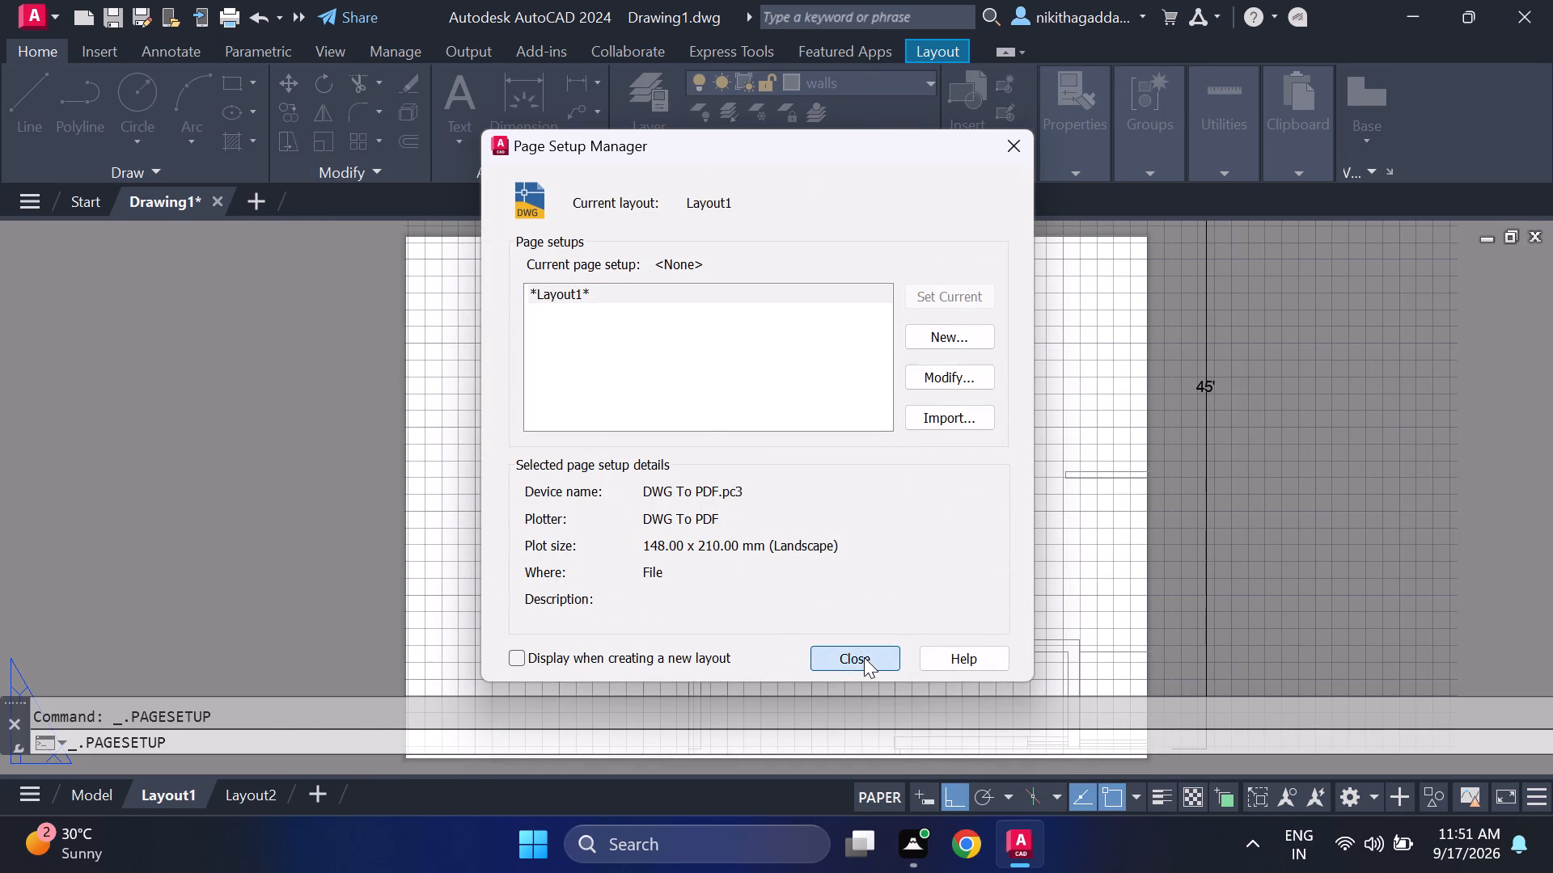
Delete the existing viewport that extends beyond the resized sheet on Layout1.
{"action": "scroll", "coordinate": [927, 614], "scroll_direction": "down", "scroll_amount": 2}
{"action": "scroll", "coordinate": [922, 597], "scroll_direction": "up", "scroll_amount": 2}
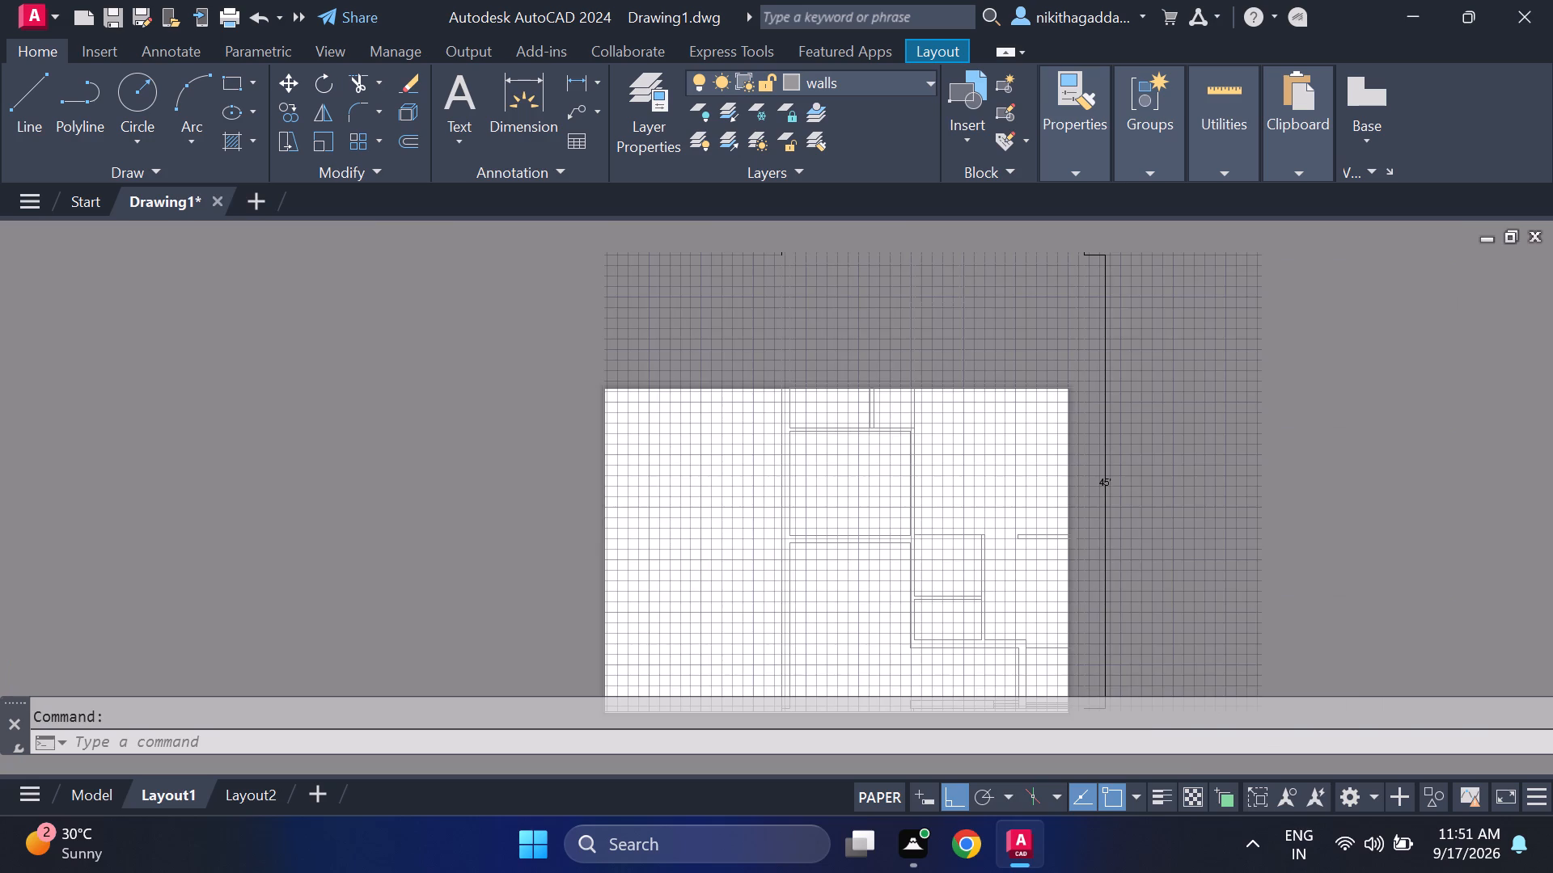
{"action": "scroll", "coordinate": [922, 597], "scroll_direction": "down", "scroll_amount": 2}
{"action": "middle_click_drag", "start_coordinate": [903, 572], "coordinate": [829, 525]}
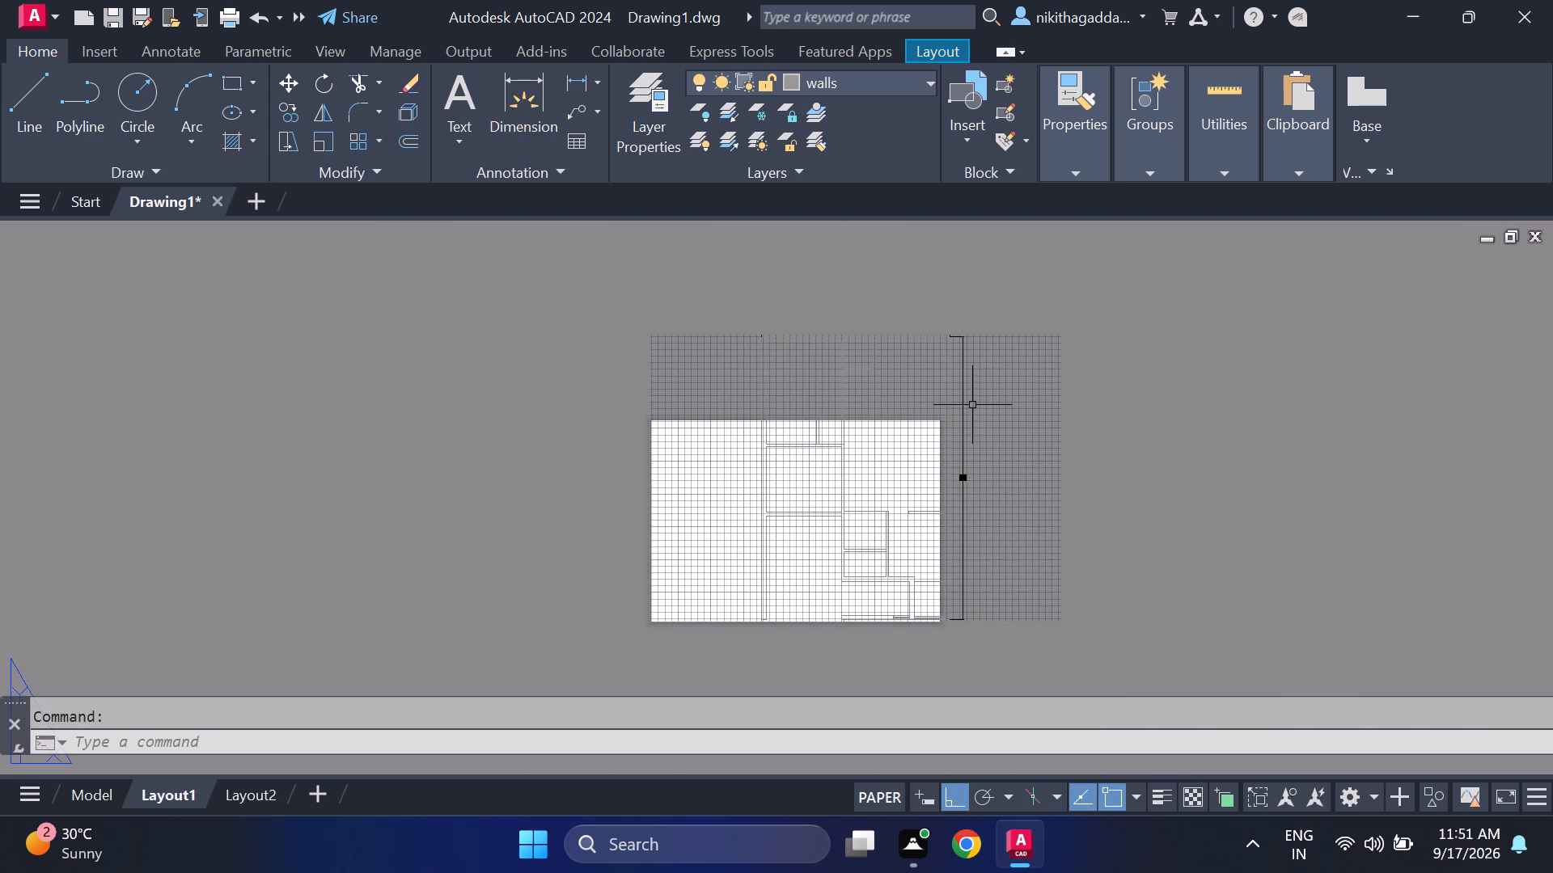
{"action": "left_click_drag", "start_coordinate": [1075, 312], "coordinate": [1067, 314]}
{"action": "left_click", "coordinate": [560, 390]}
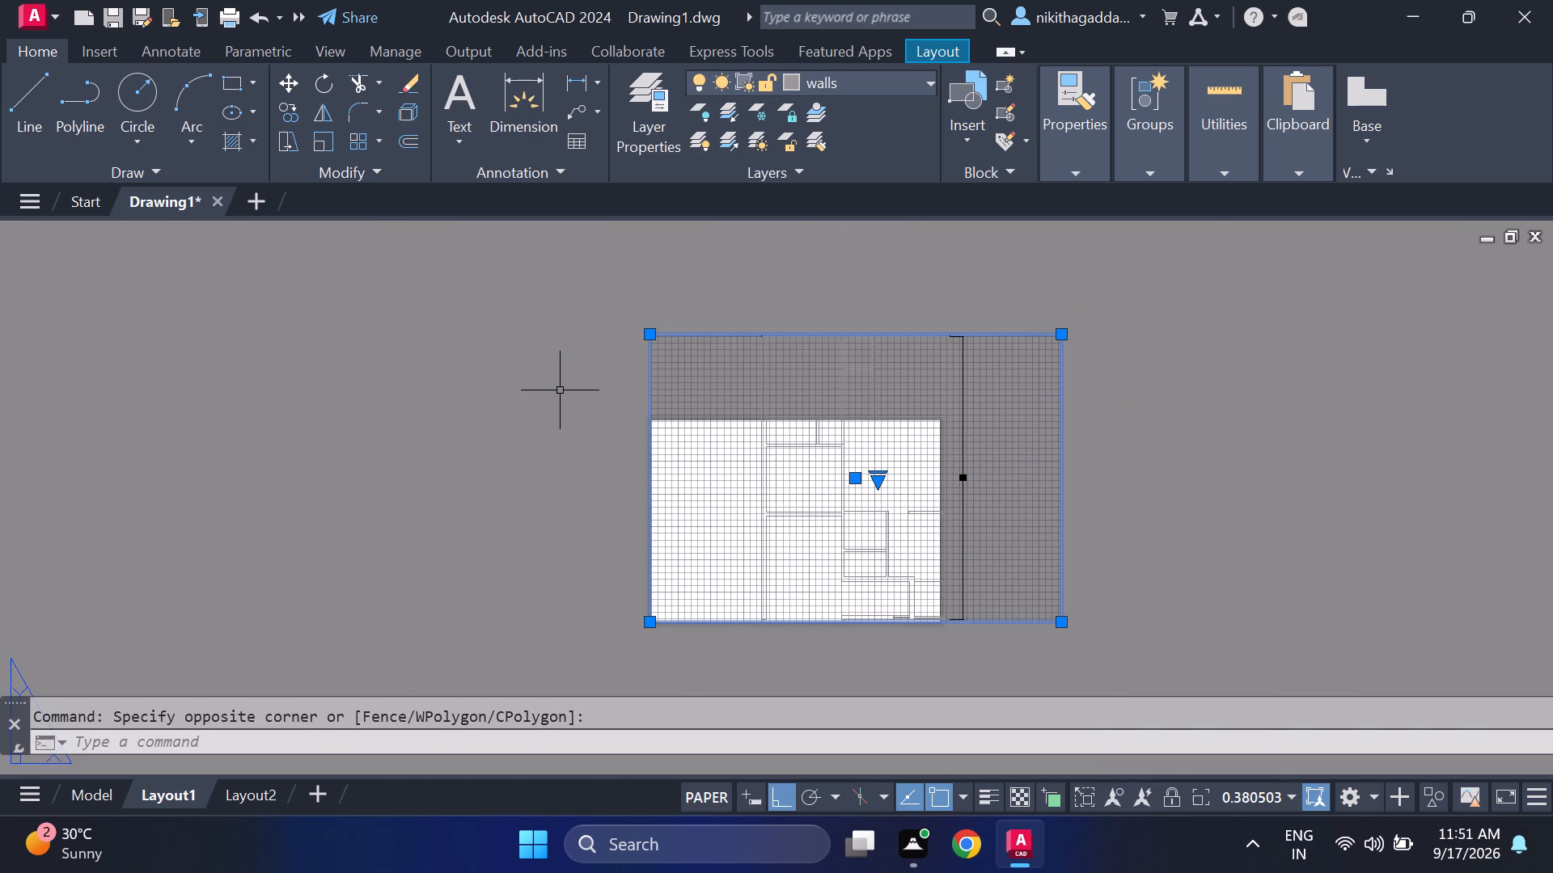
{"action": "key", "text": "Delete"}
Create a single viewport on Layout1 spanning the whole sheet from its upper-left to its lower-right corner.
{"action": "scroll", "coordinate": [743, 607], "scroll_direction": "up", "scroll_amount": 2}
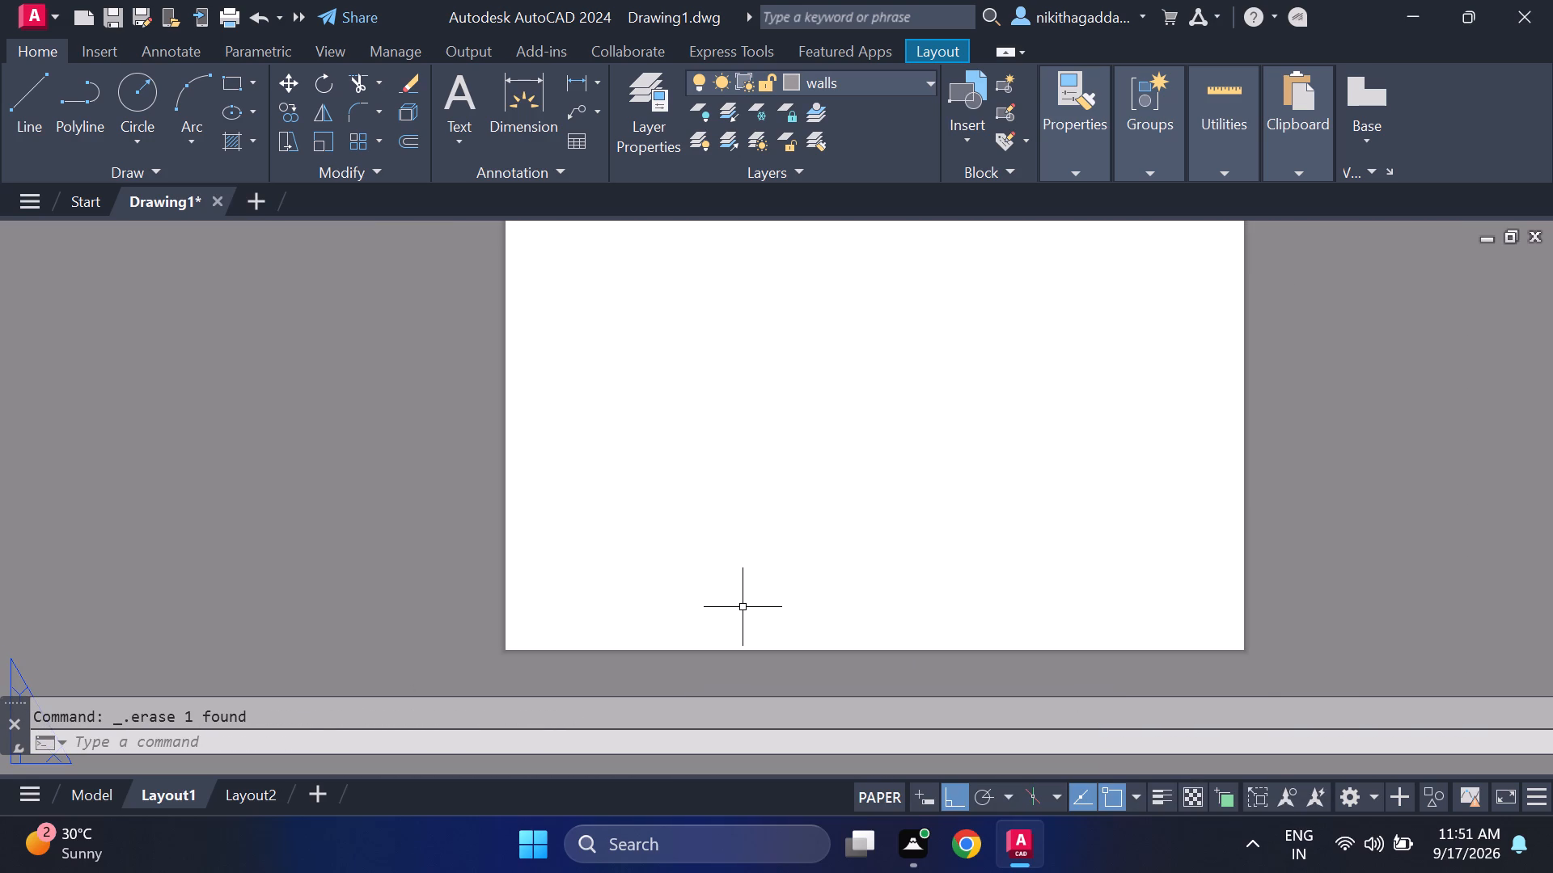
{"action": "type", "text": "viewports"}
{"action": "key", "text": "Return"}
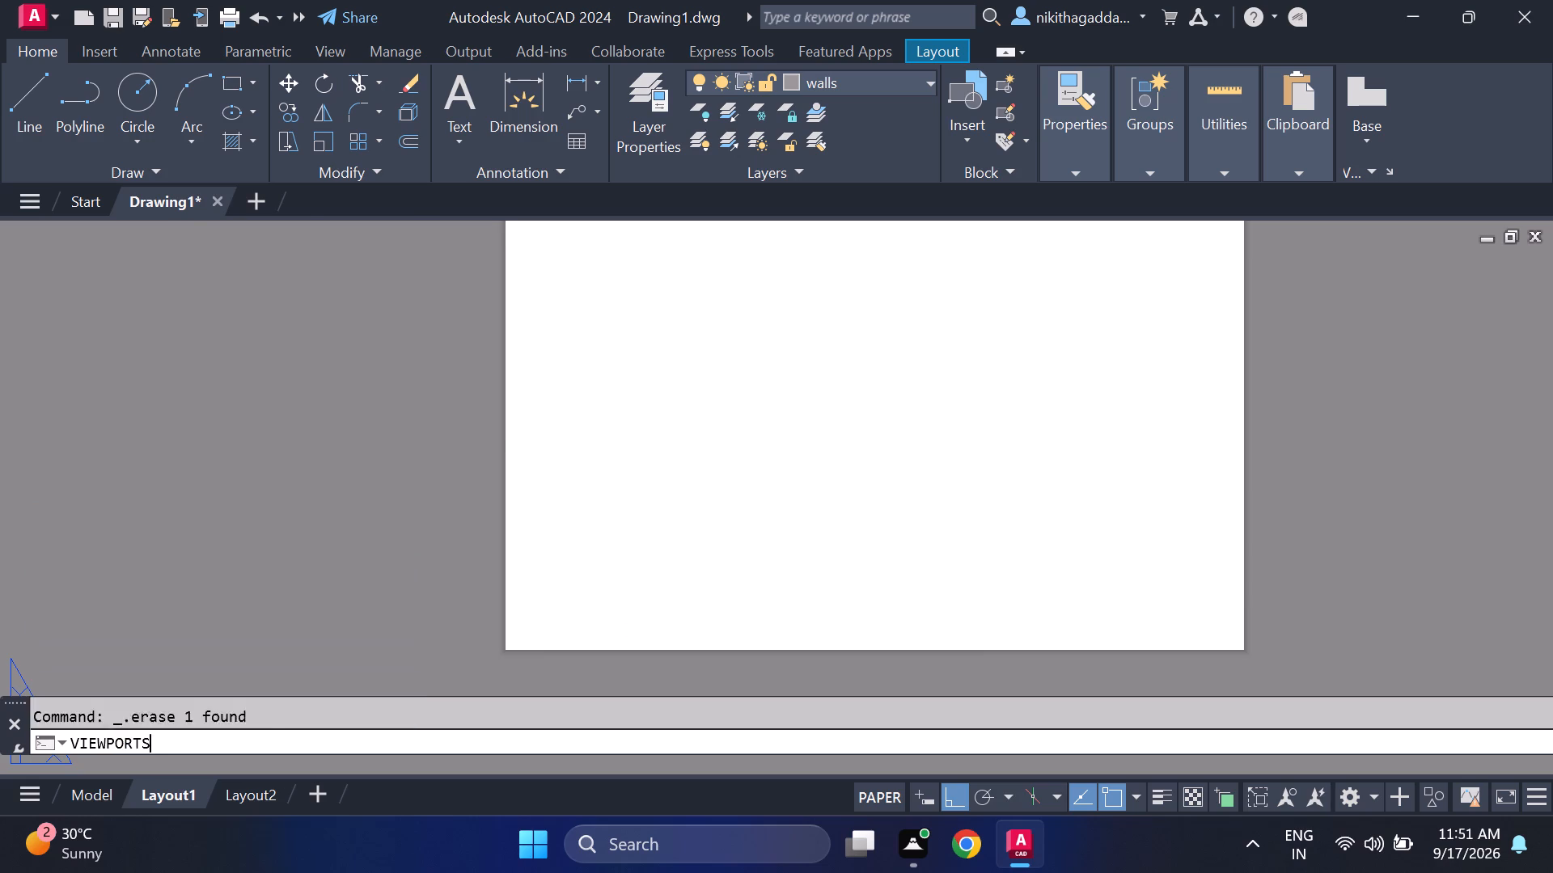
{"action": "left_click", "coordinate": [484, 289]}
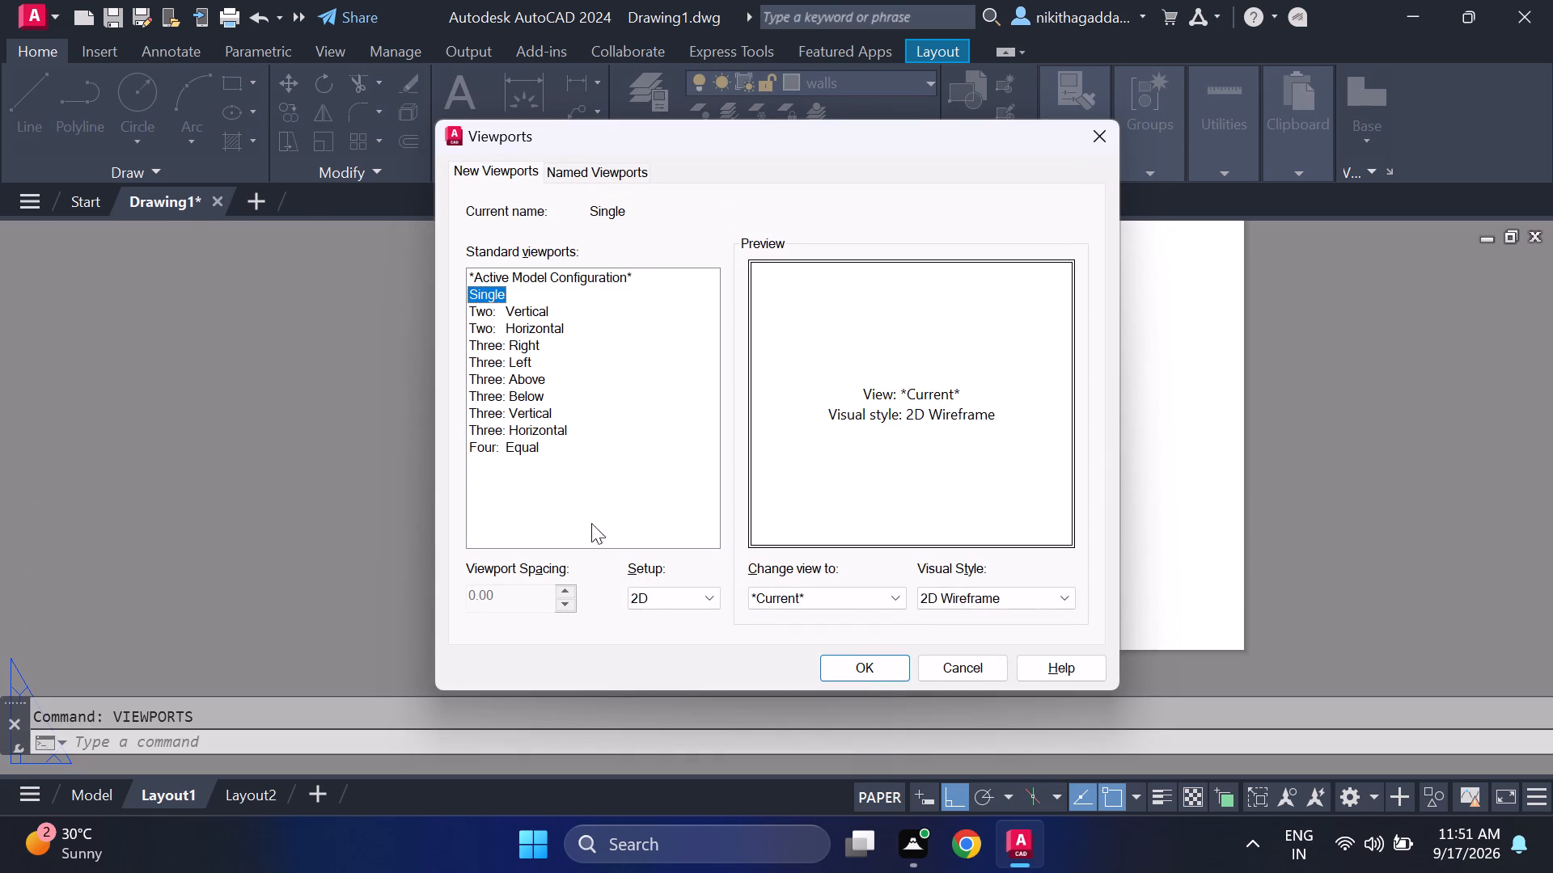
{"action": "left_click", "coordinate": [874, 664]}
{"action": "middle_click_drag", "start_coordinate": [850, 593], "coordinate": [830, 621]}
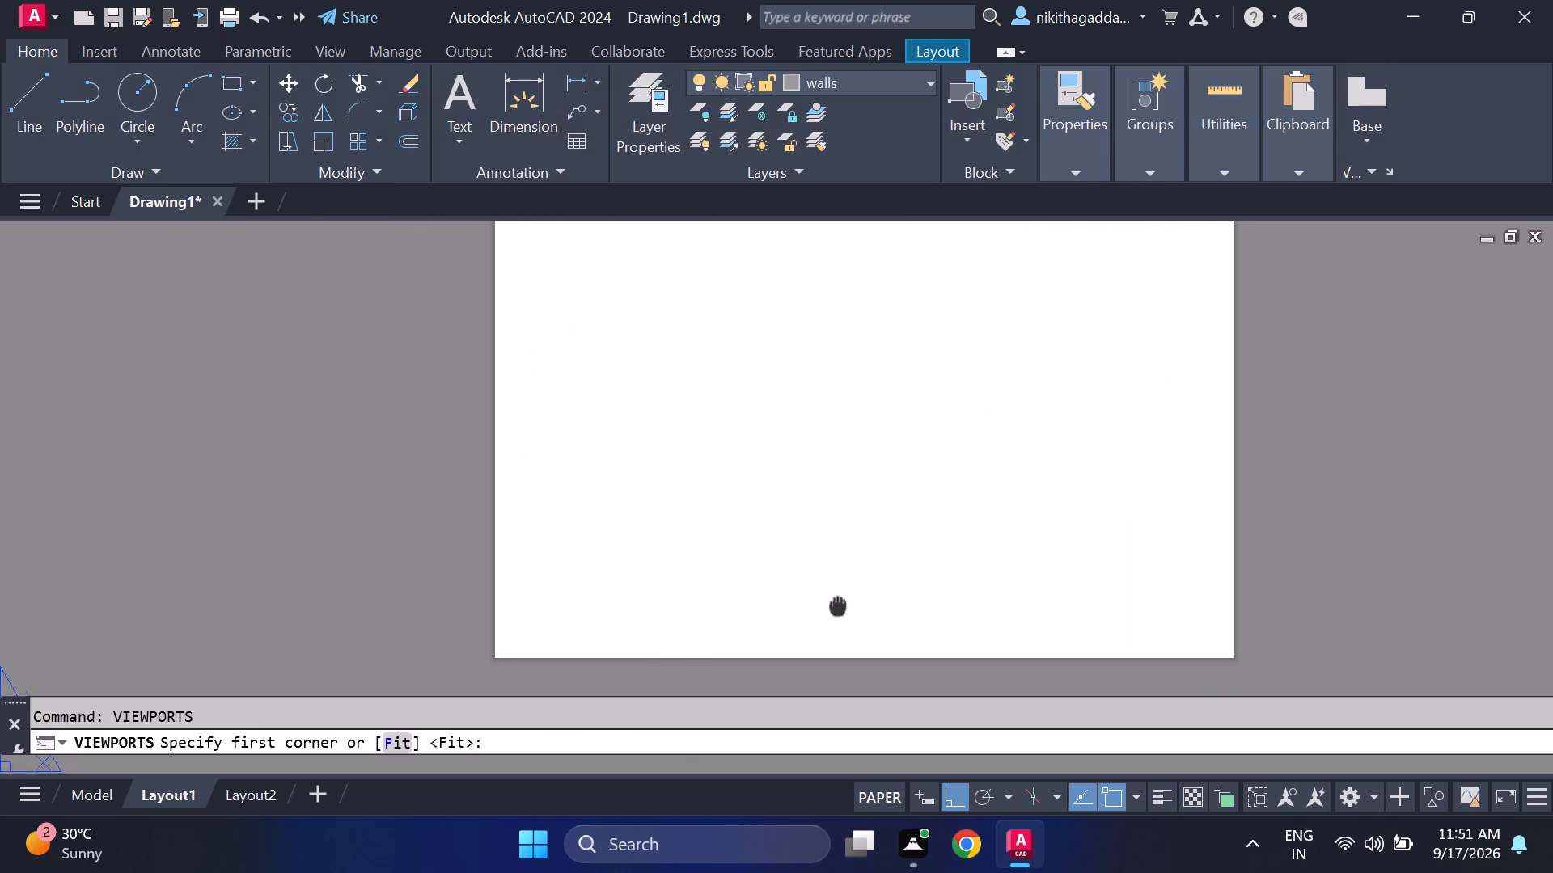
{"action": "middle_click_drag", "start_coordinate": [830, 621], "coordinate": [815, 668]}
{"action": "scroll", "coordinate": [589, 480], "scroll_direction": "down", "scroll_amount": 2}
{"action": "scroll", "coordinate": [566, 455], "scroll_direction": "up", "scroll_amount": 2}
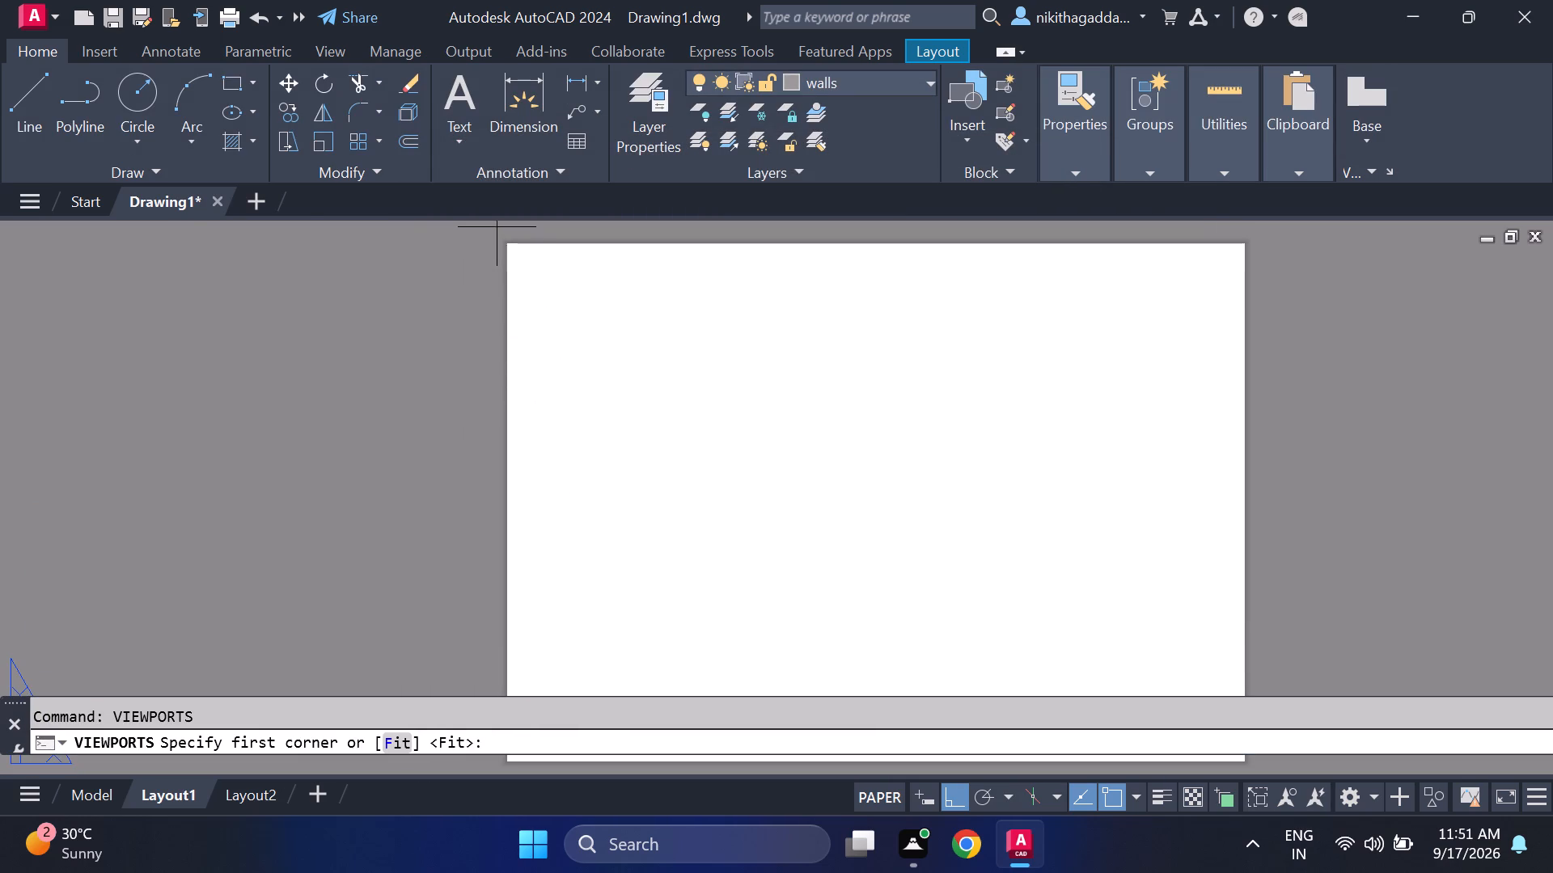
{"action": "left_click", "coordinate": [507, 242]}
{"action": "middle_click_drag", "start_coordinate": [1115, 667], "coordinate": [1040, 605]}
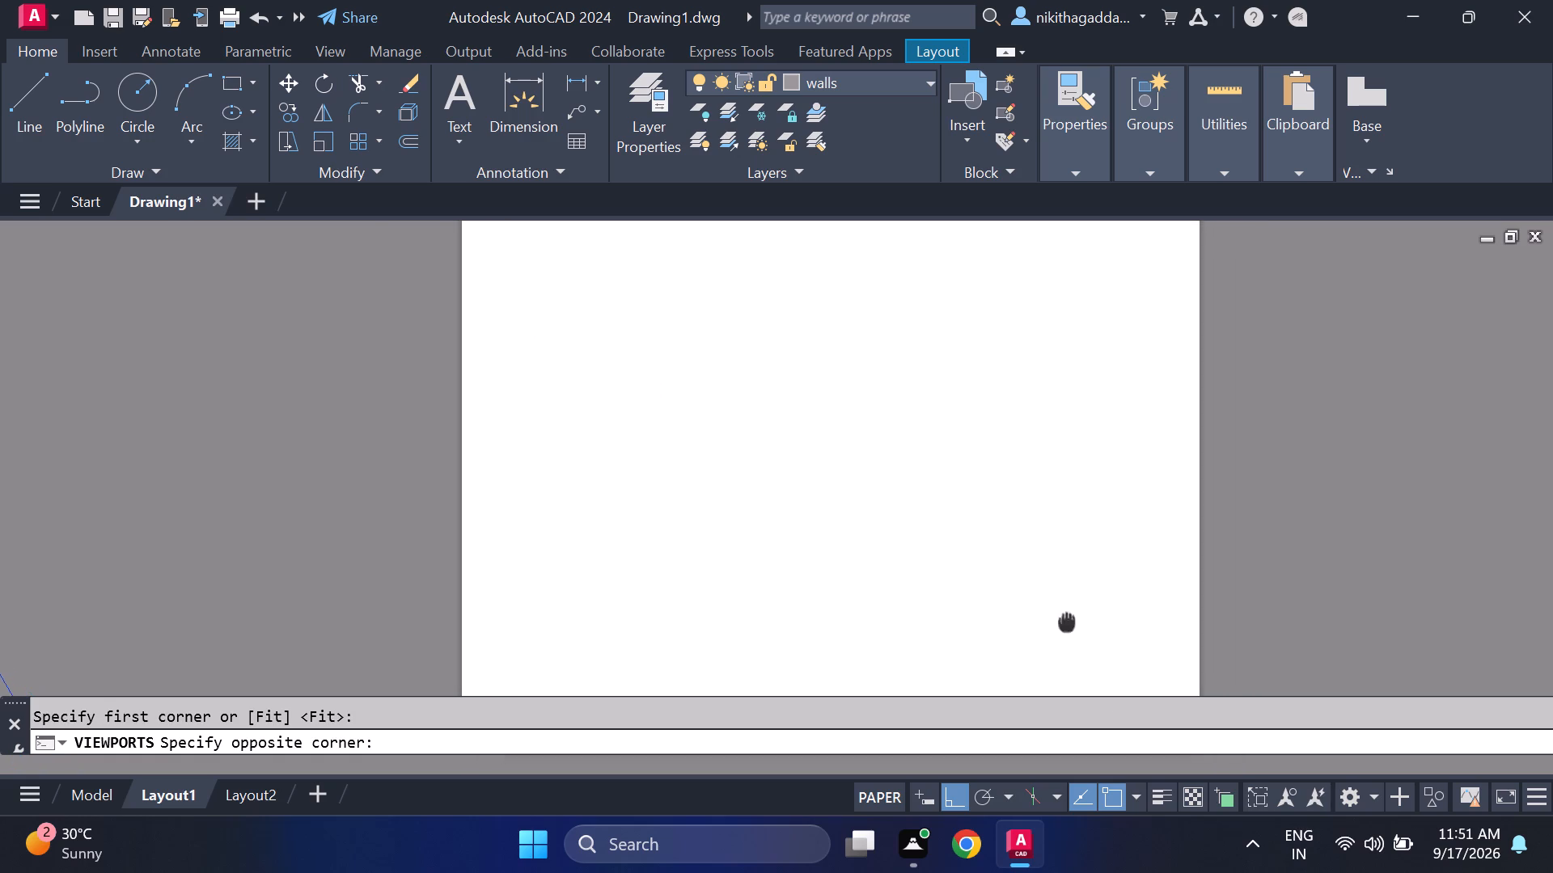
{"action": "middle_click_drag", "start_coordinate": [1040, 605], "coordinate": [997, 576]}
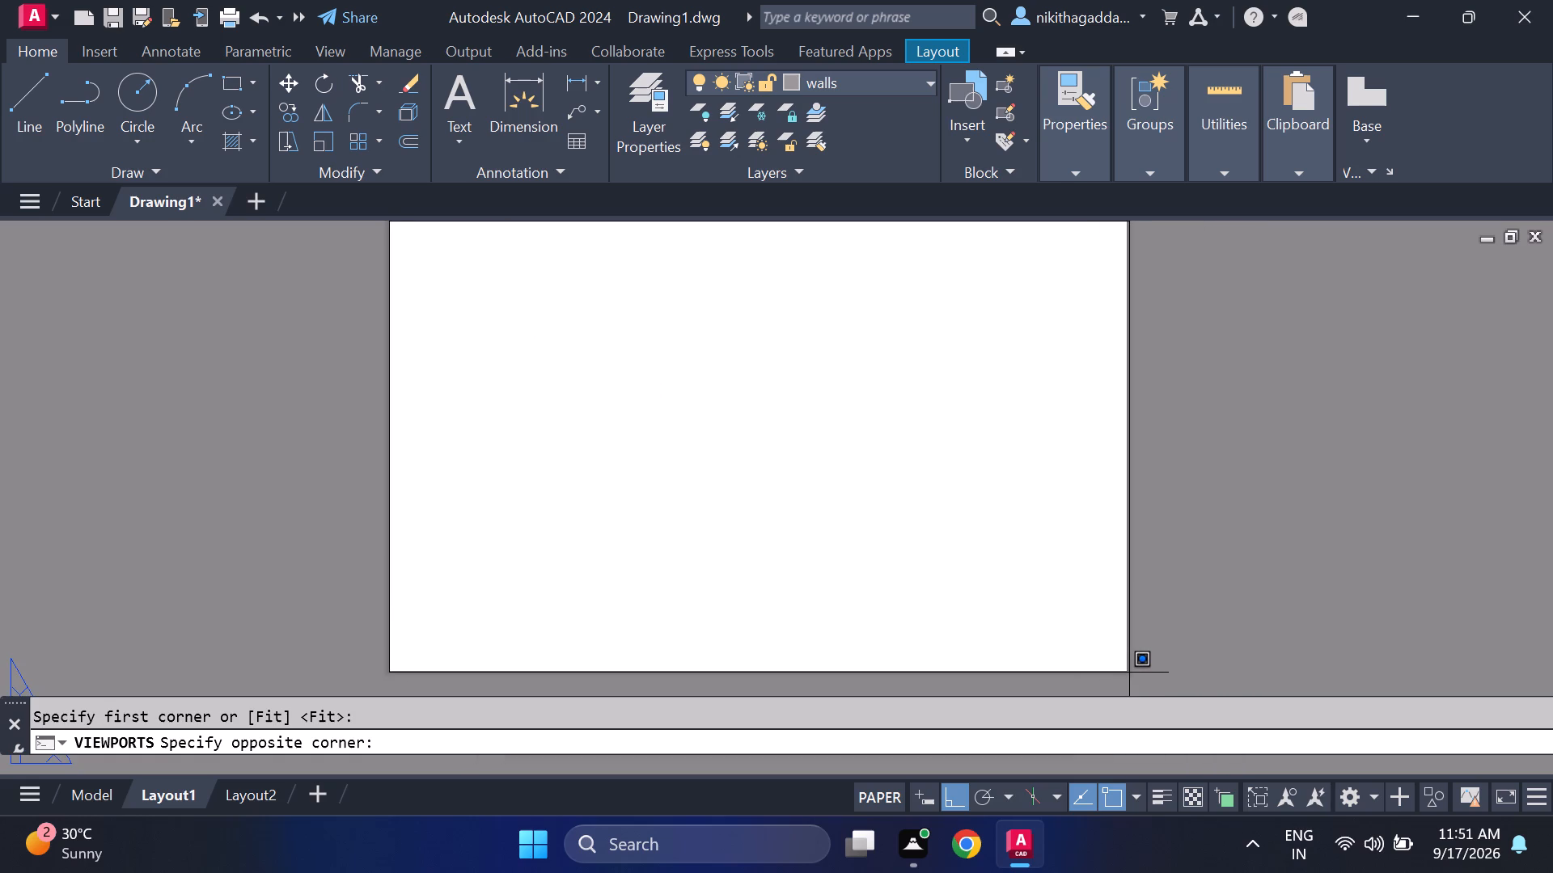
{"action": "left_click", "coordinate": [1126, 673]}
Examine how the floor plan fits within the new viewport, especially along the sheet's bottom edge.
{"action": "middle_click_drag", "start_coordinate": [1043, 589], "coordinate": [1047, 601]}
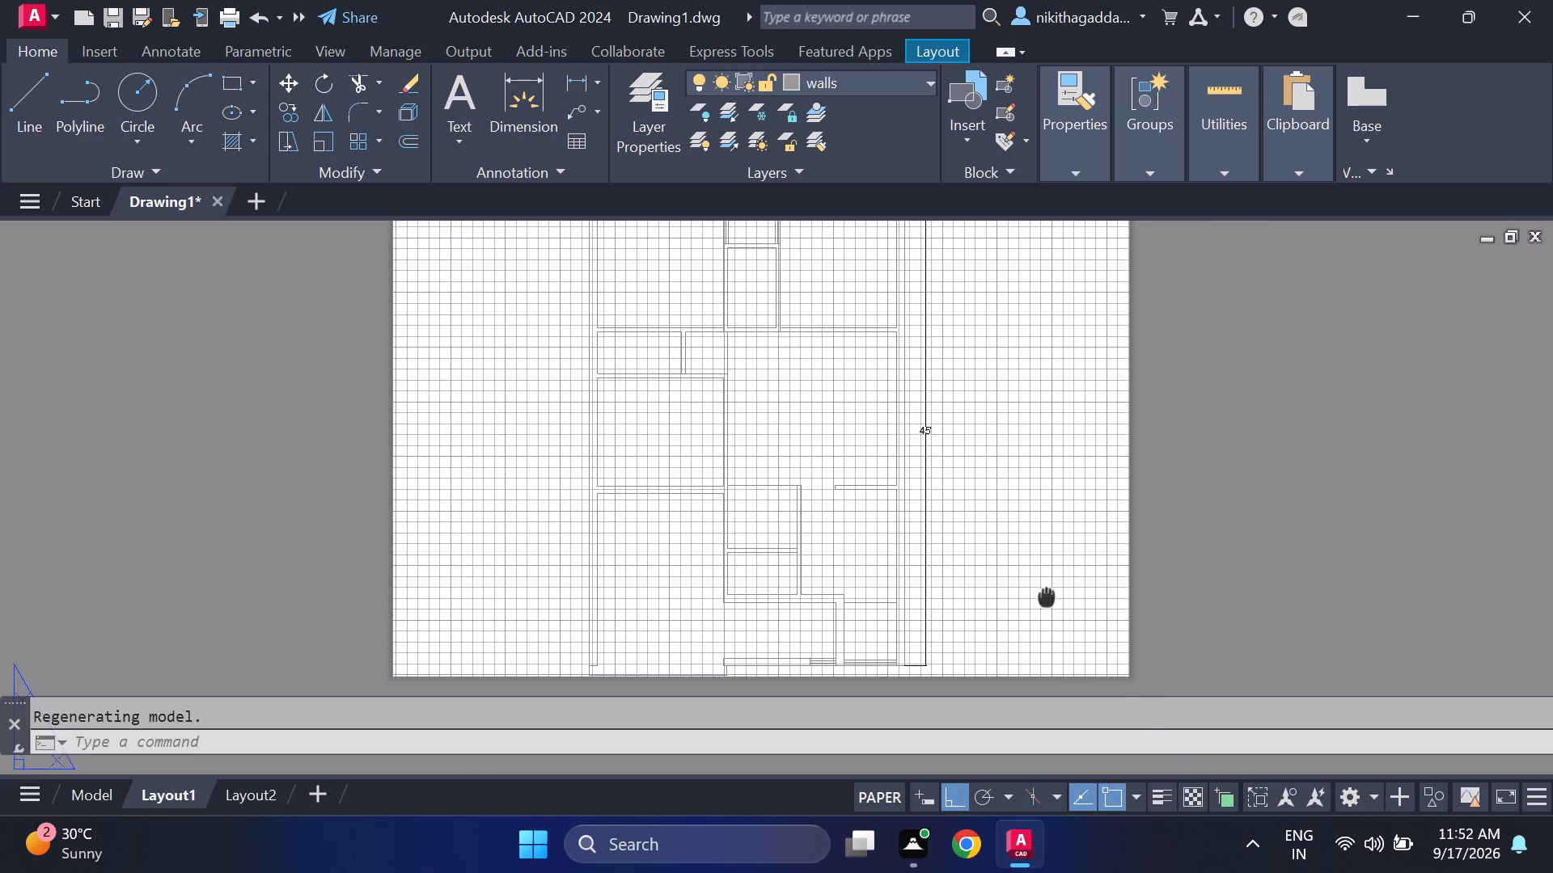
{"action": "middle_click_drag", "start_coordinate": [1047, 601], "coordinate": [1054, 567]}
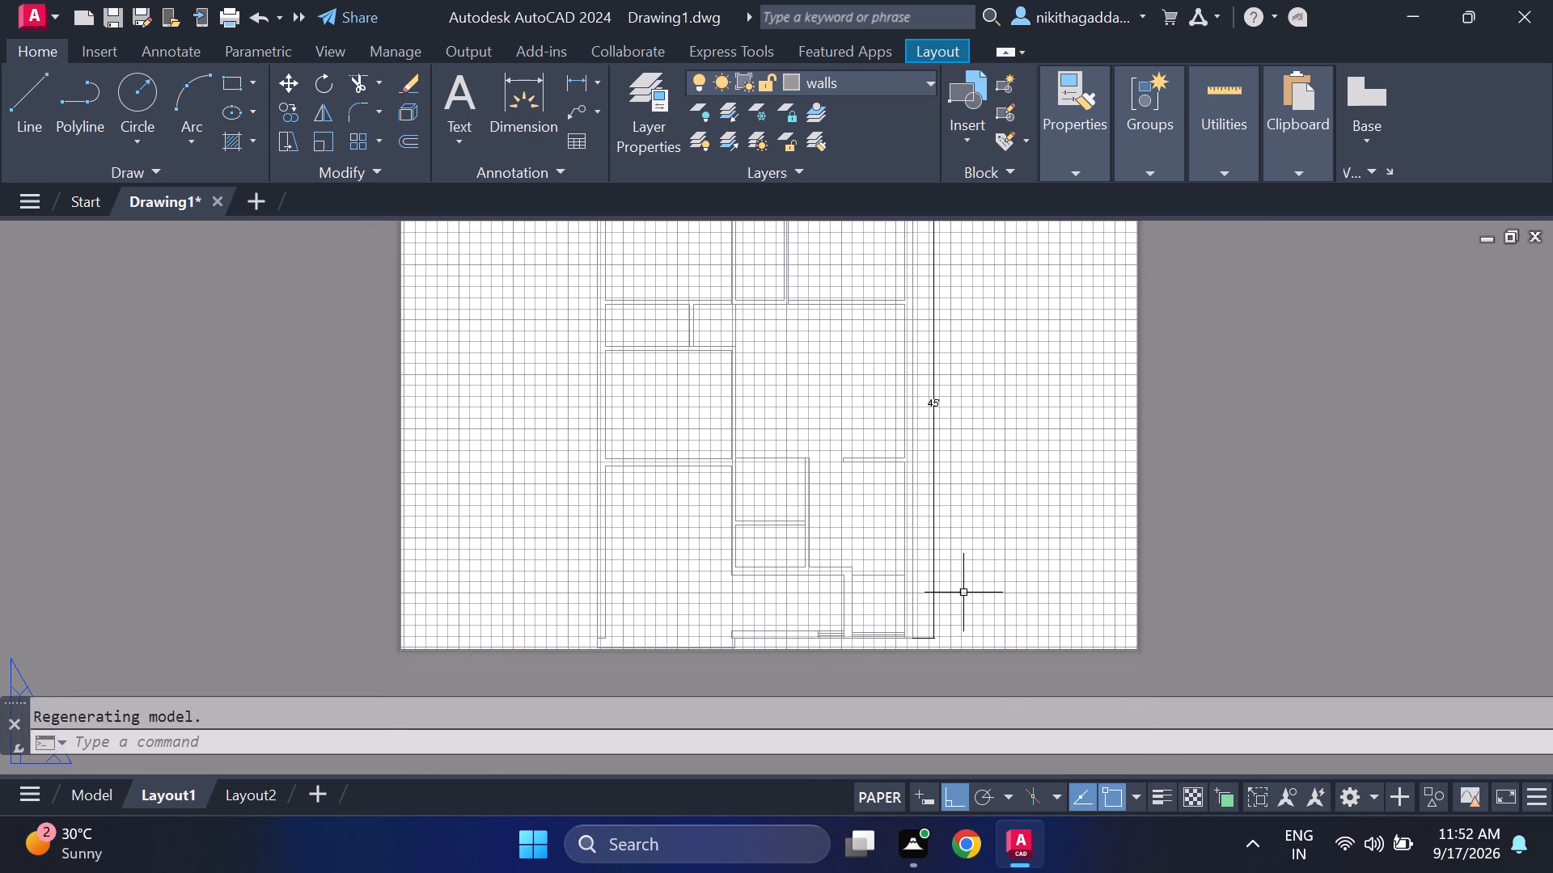
{"action": "scroll", "coordinate": [730, 645], "scroll_direction": "up", "scroll_amount": 3}
{"action": "scroll", "coordinate": [764, 647], "scroll_direction": "down", "scroll_amount": 2}
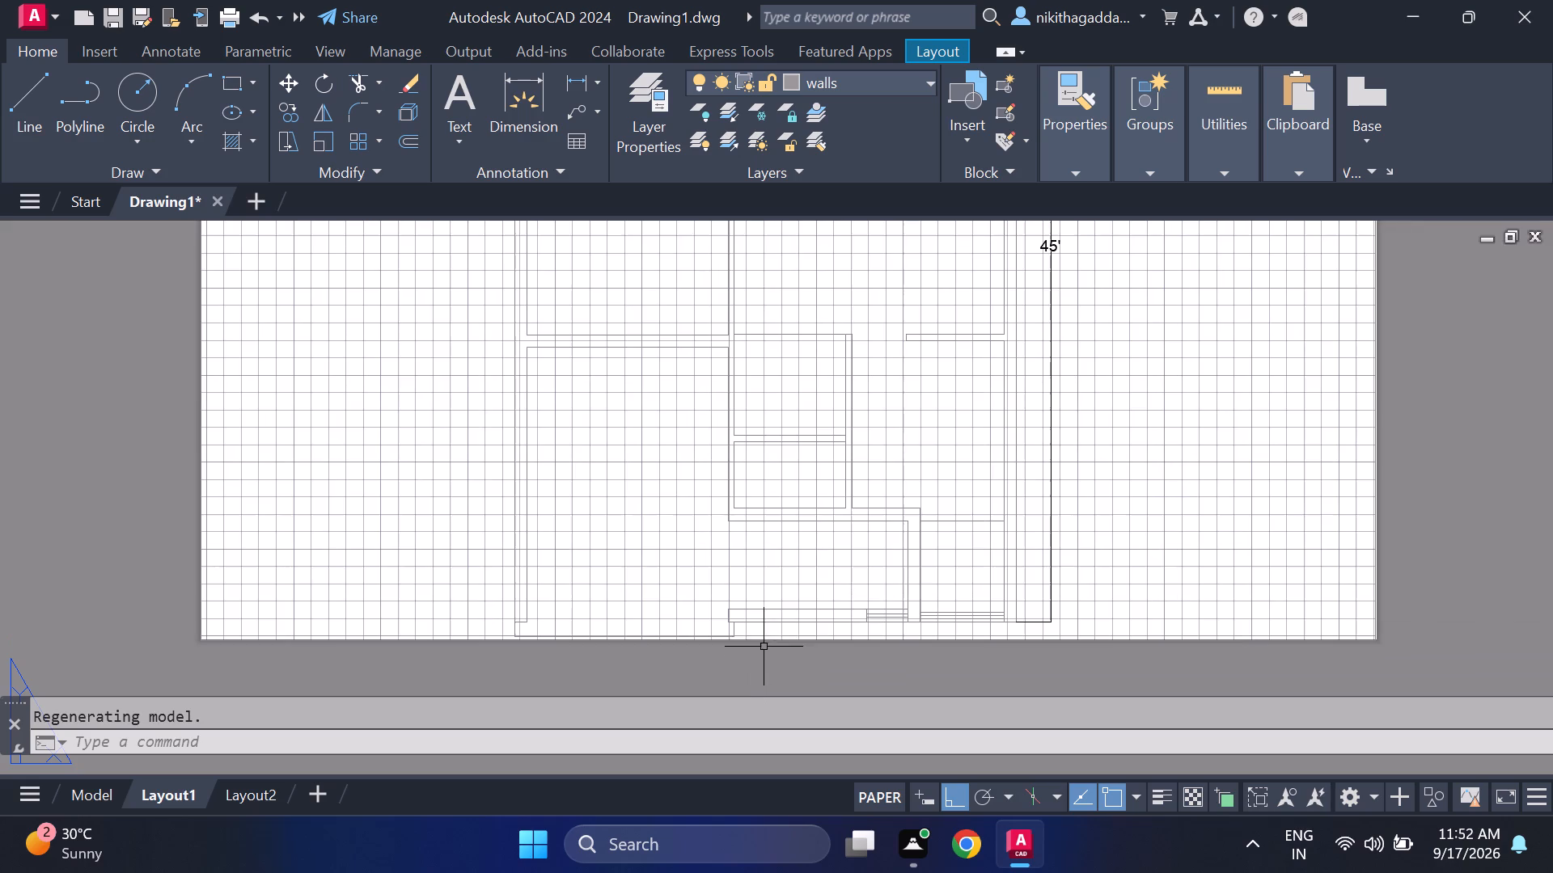
{"action": "scroll", "coordinate": [827, 593], "scroll_direction": "down", "scroll_amount": 2}
{"action": "scroll", "coordinate": [850, 563], "scroll_direction": "up", "scroll_amount": 1}
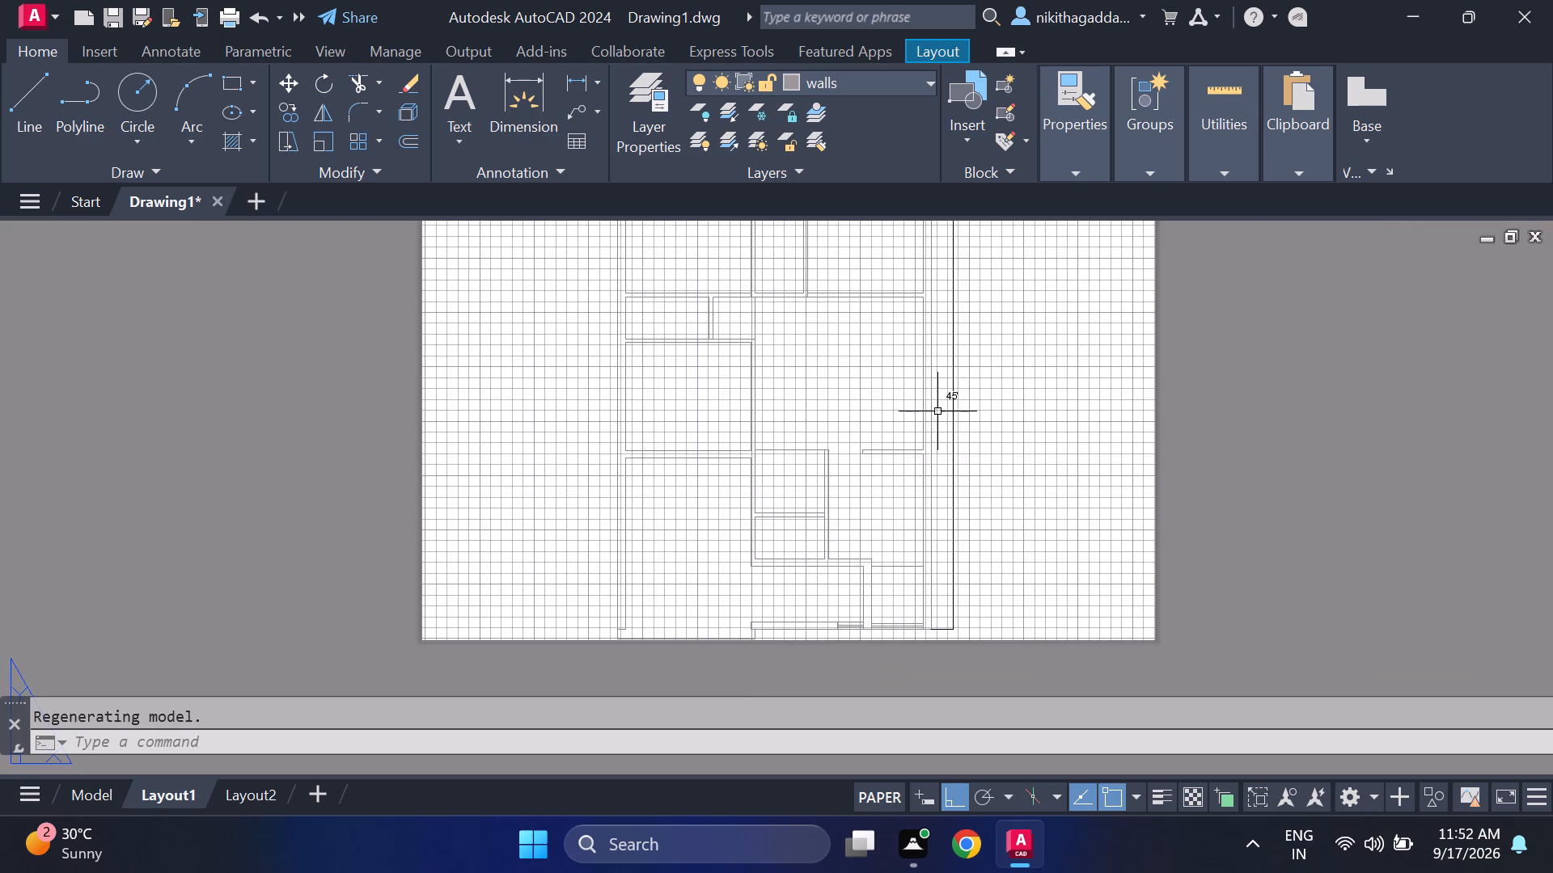
{"action": "left_click_drag", "start_coordinate": [978, 312], "coordinate": [953, 332]}
{"action": "left_click", "coordinate": [510, 515]}
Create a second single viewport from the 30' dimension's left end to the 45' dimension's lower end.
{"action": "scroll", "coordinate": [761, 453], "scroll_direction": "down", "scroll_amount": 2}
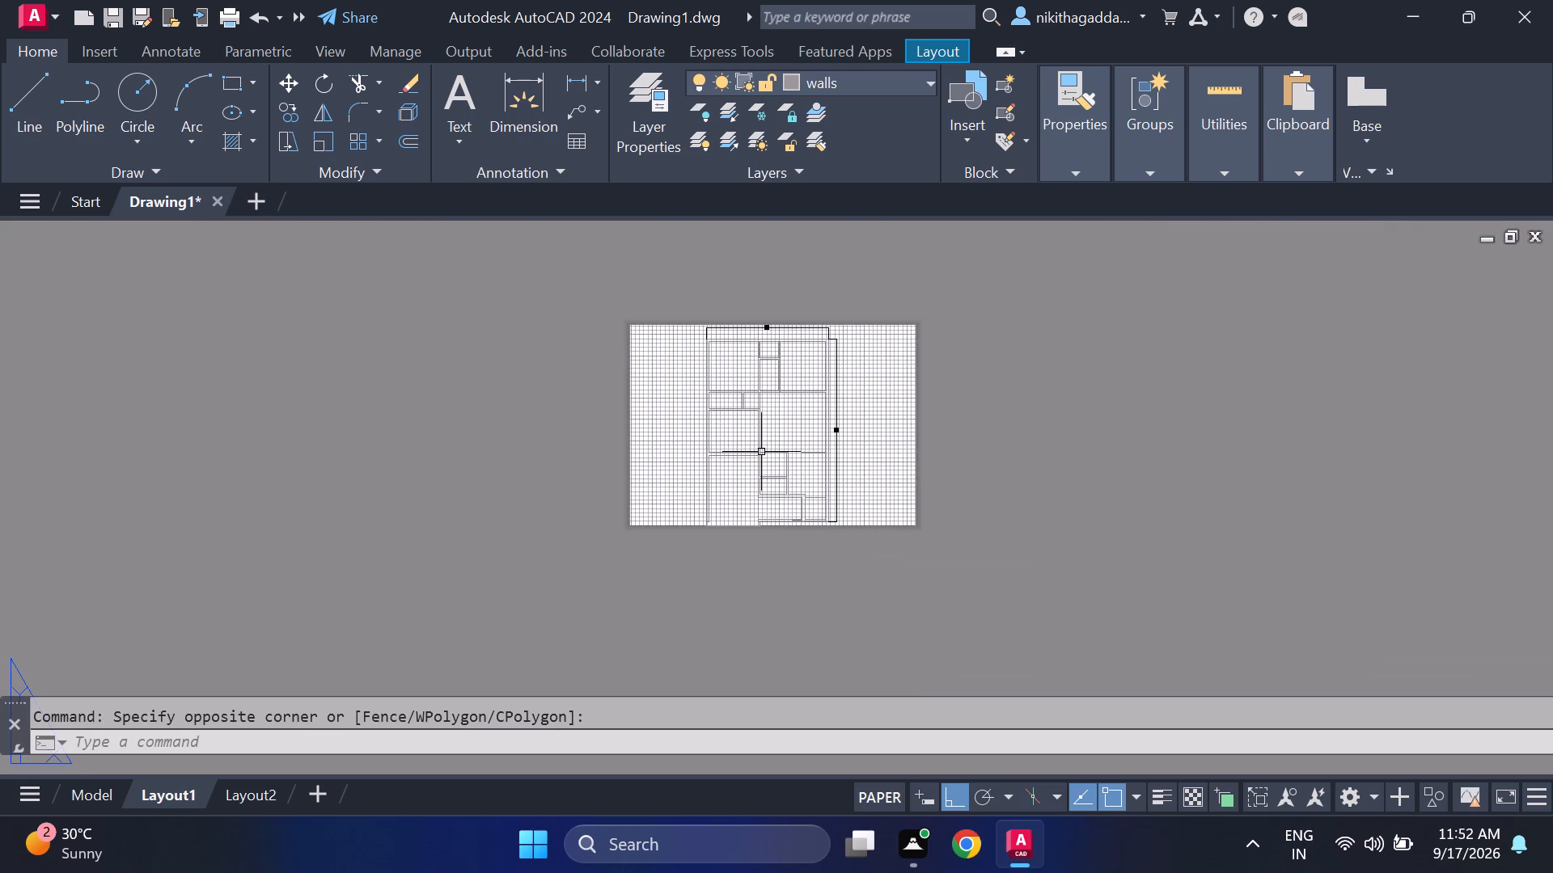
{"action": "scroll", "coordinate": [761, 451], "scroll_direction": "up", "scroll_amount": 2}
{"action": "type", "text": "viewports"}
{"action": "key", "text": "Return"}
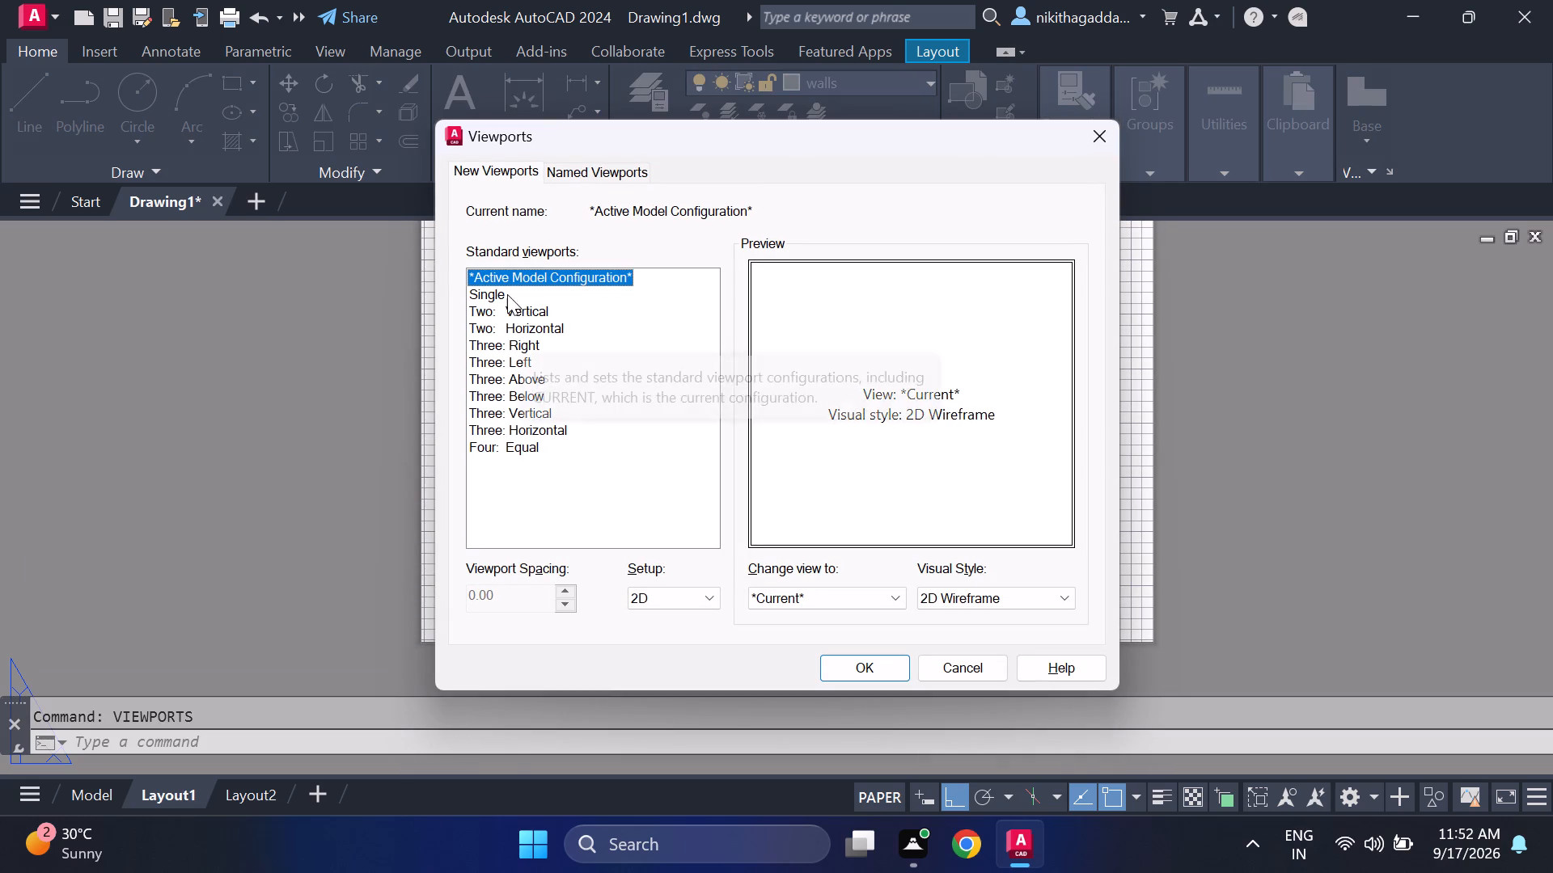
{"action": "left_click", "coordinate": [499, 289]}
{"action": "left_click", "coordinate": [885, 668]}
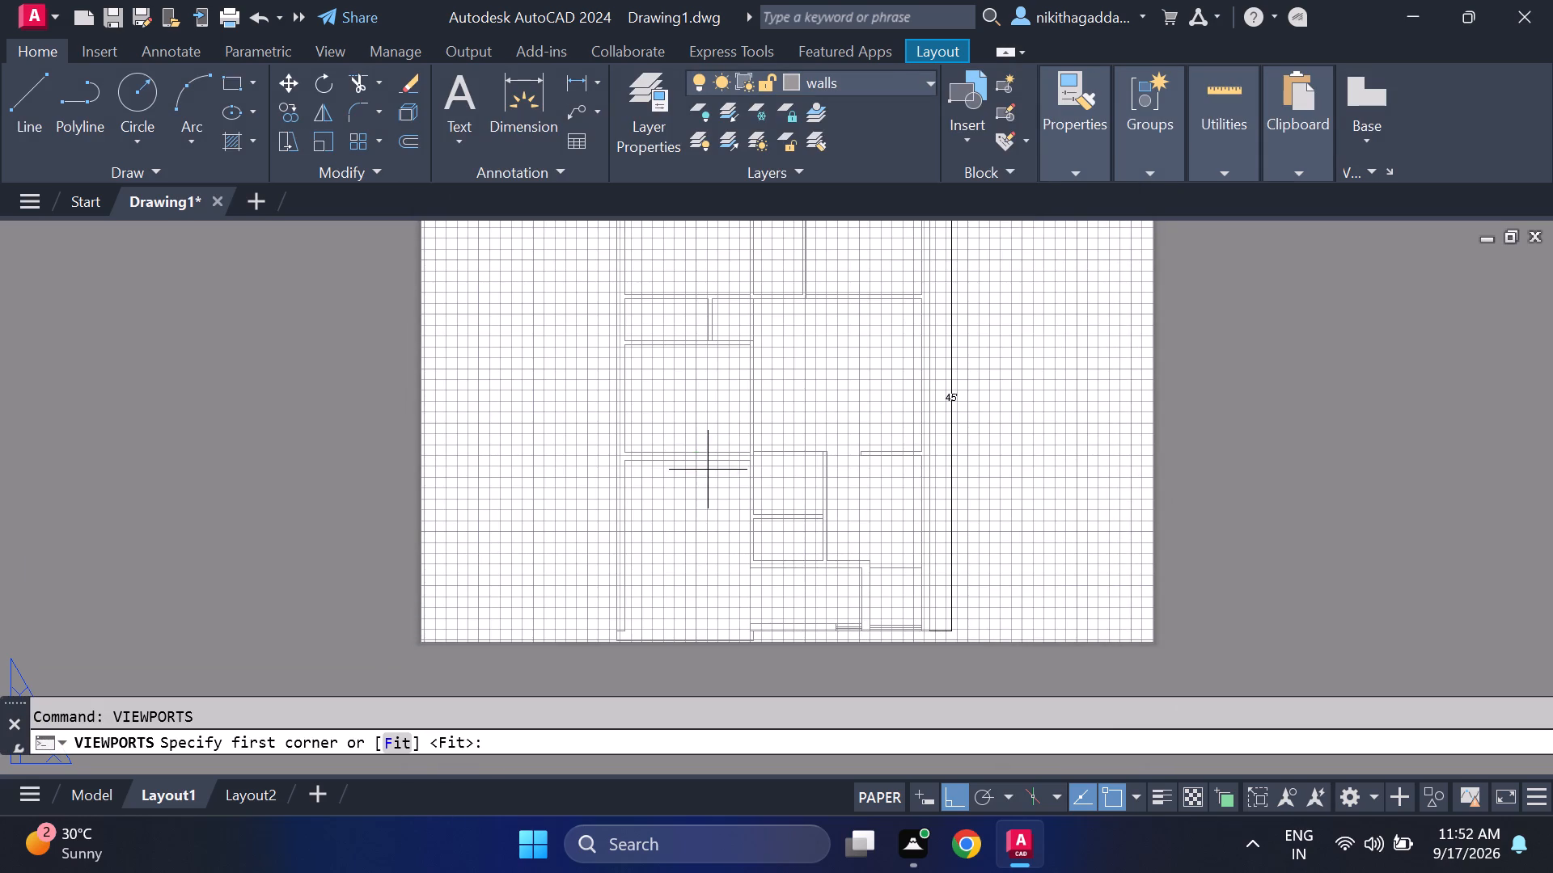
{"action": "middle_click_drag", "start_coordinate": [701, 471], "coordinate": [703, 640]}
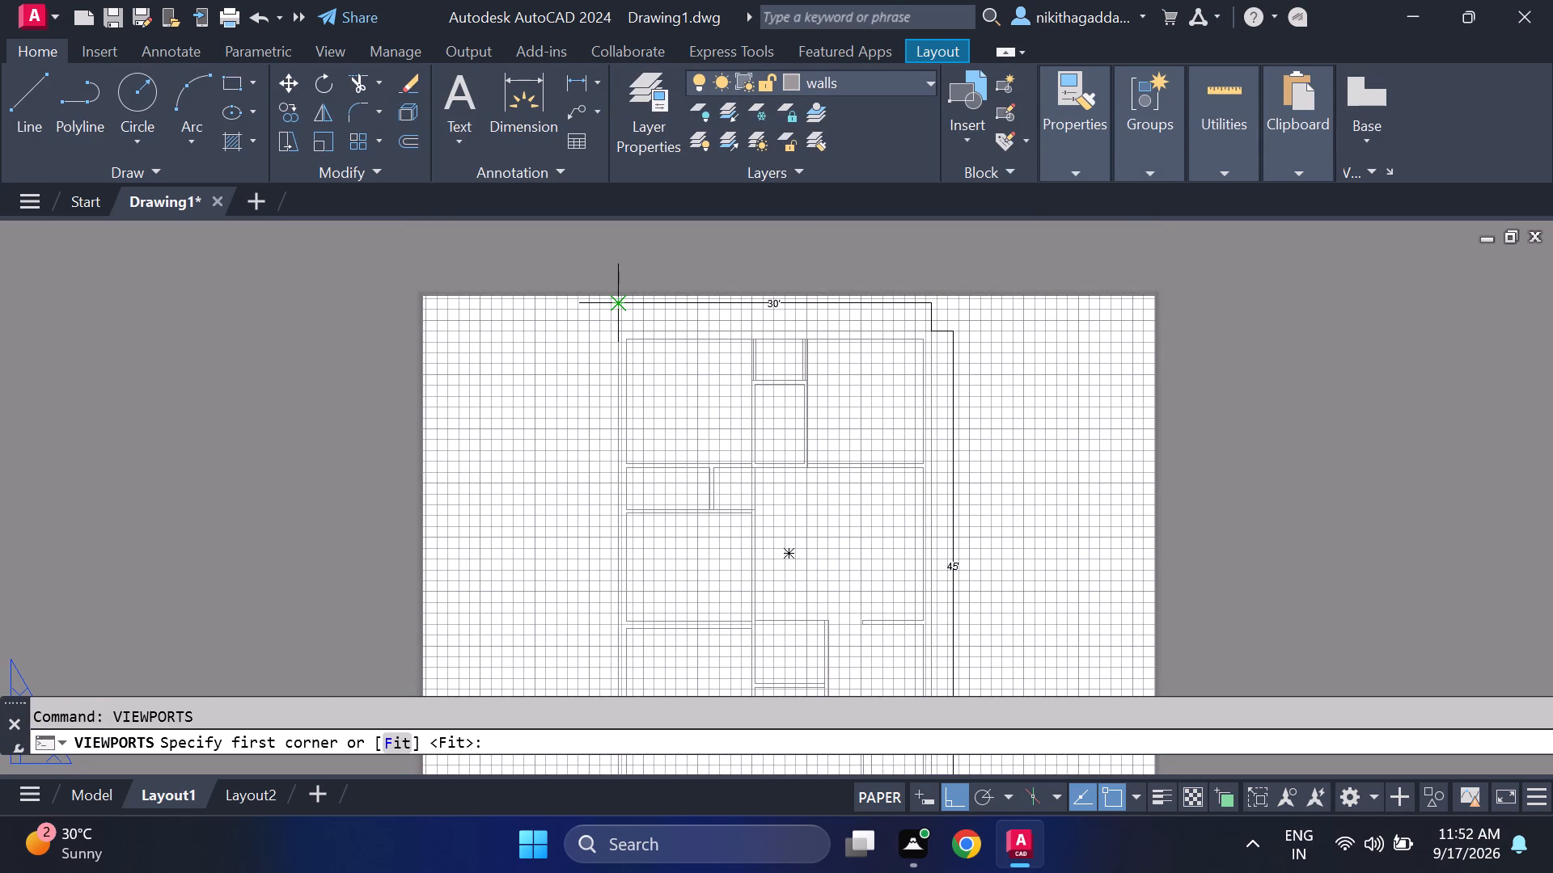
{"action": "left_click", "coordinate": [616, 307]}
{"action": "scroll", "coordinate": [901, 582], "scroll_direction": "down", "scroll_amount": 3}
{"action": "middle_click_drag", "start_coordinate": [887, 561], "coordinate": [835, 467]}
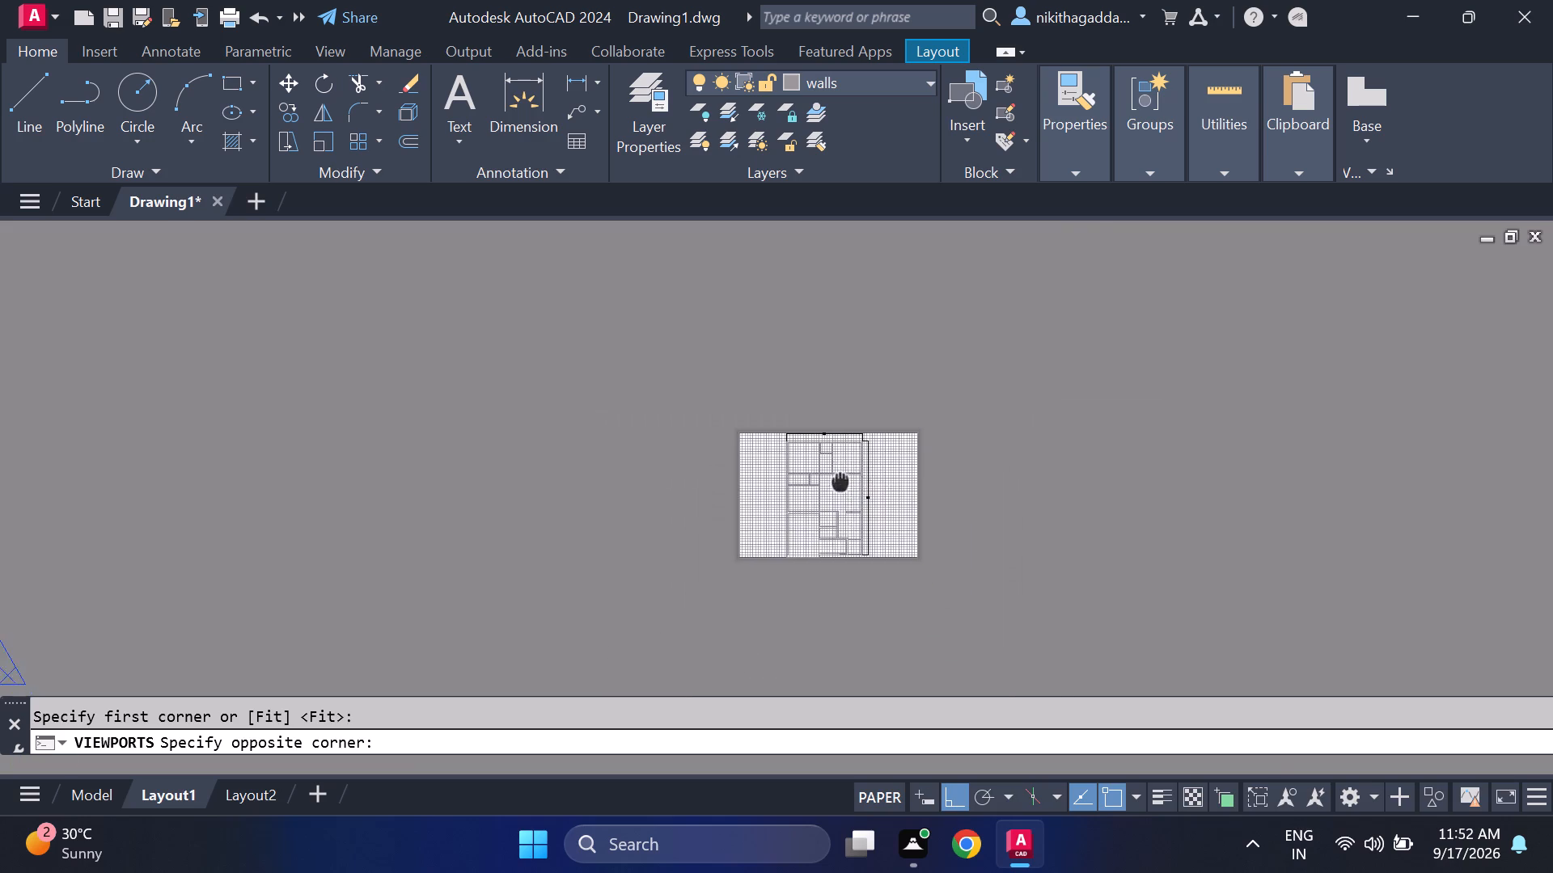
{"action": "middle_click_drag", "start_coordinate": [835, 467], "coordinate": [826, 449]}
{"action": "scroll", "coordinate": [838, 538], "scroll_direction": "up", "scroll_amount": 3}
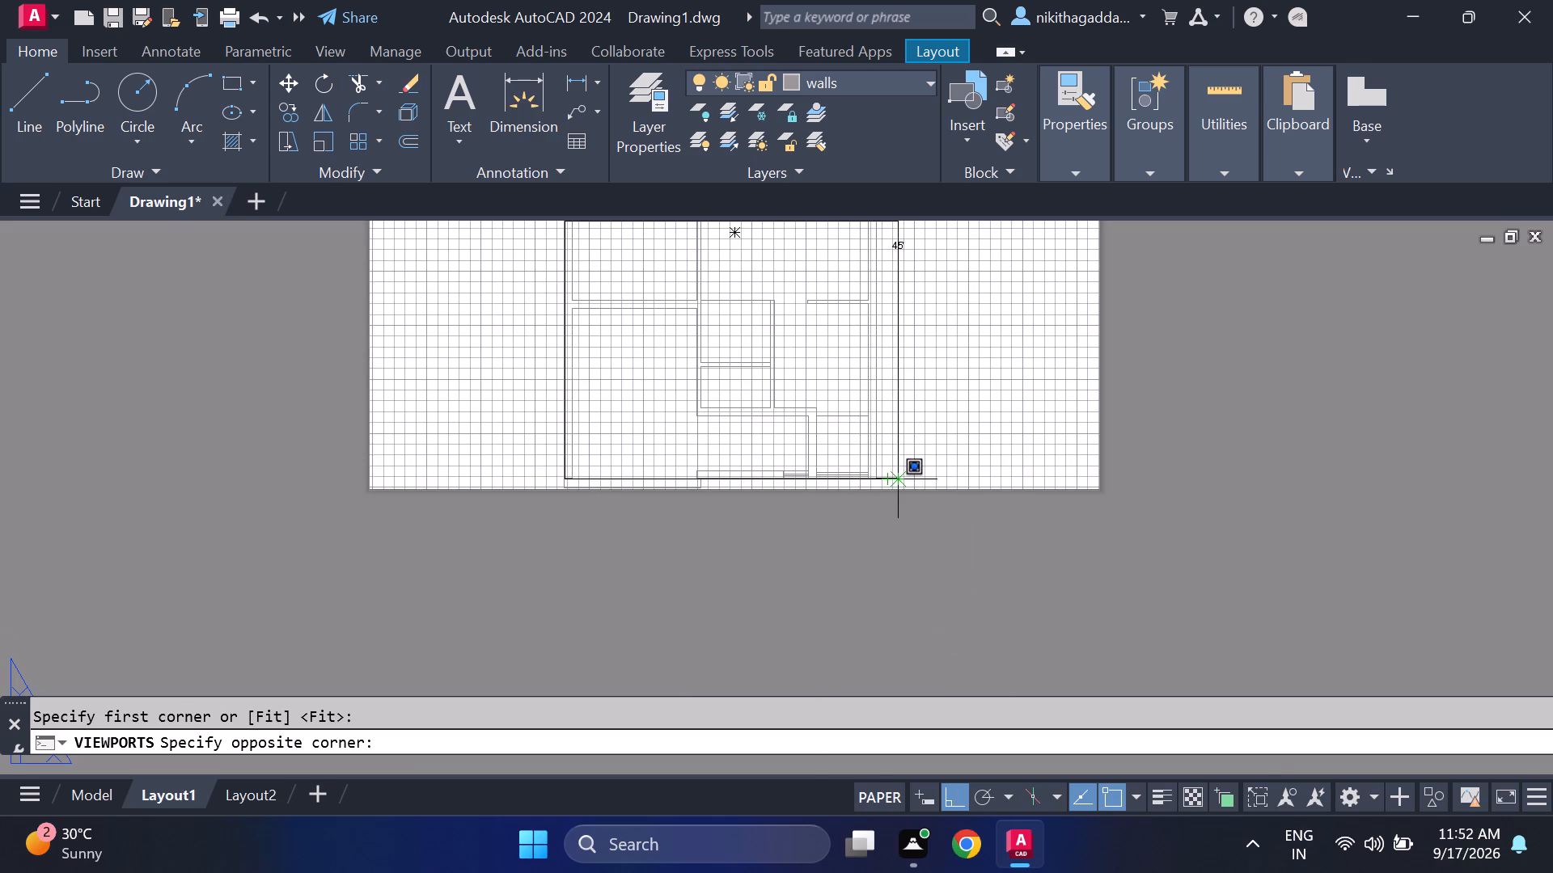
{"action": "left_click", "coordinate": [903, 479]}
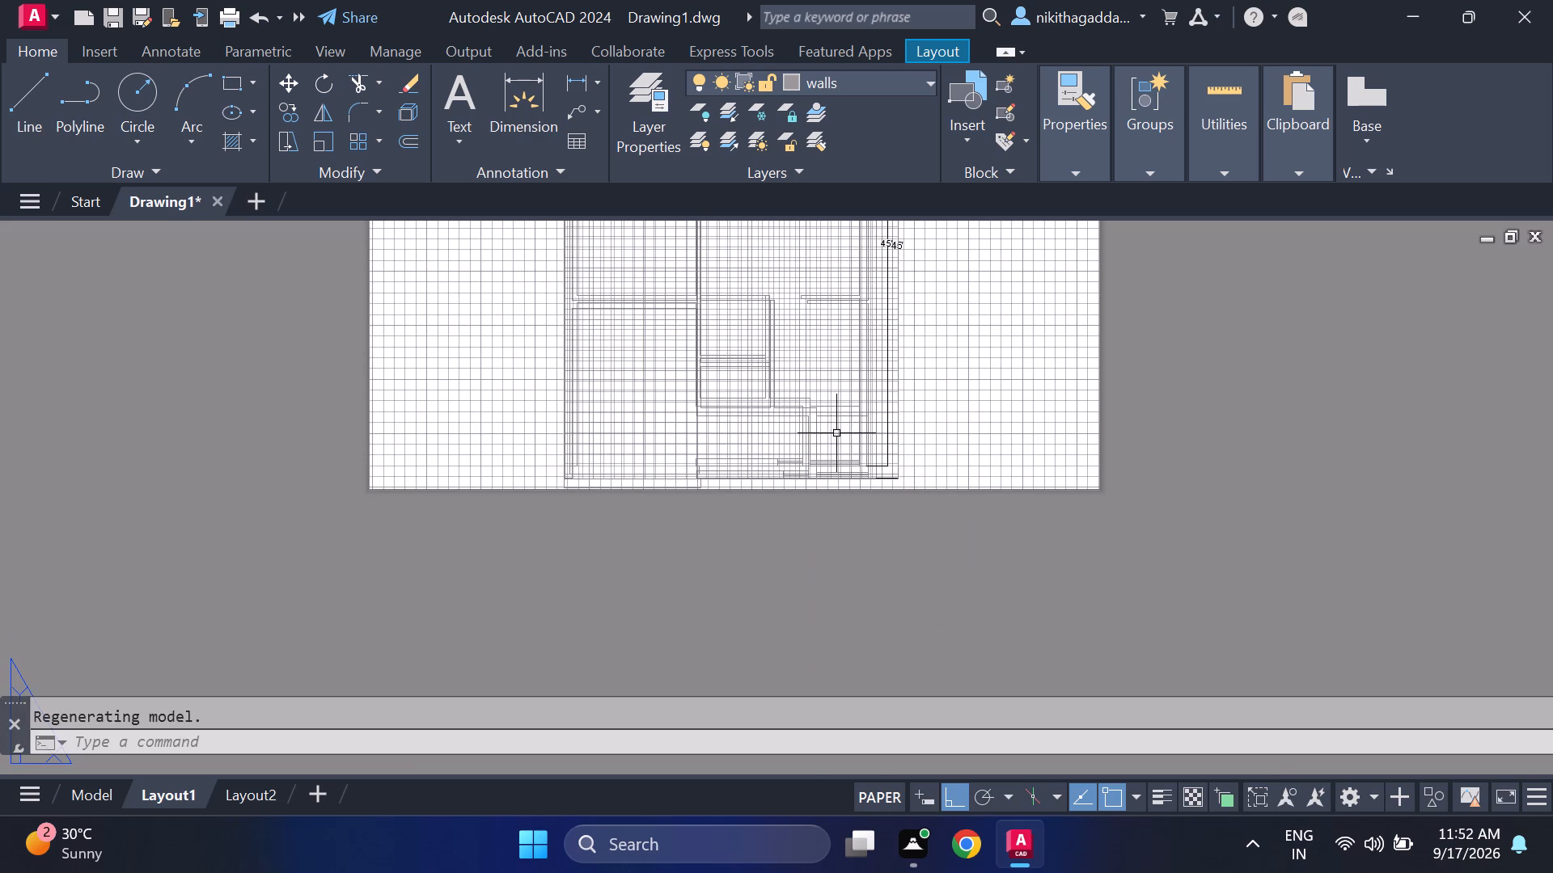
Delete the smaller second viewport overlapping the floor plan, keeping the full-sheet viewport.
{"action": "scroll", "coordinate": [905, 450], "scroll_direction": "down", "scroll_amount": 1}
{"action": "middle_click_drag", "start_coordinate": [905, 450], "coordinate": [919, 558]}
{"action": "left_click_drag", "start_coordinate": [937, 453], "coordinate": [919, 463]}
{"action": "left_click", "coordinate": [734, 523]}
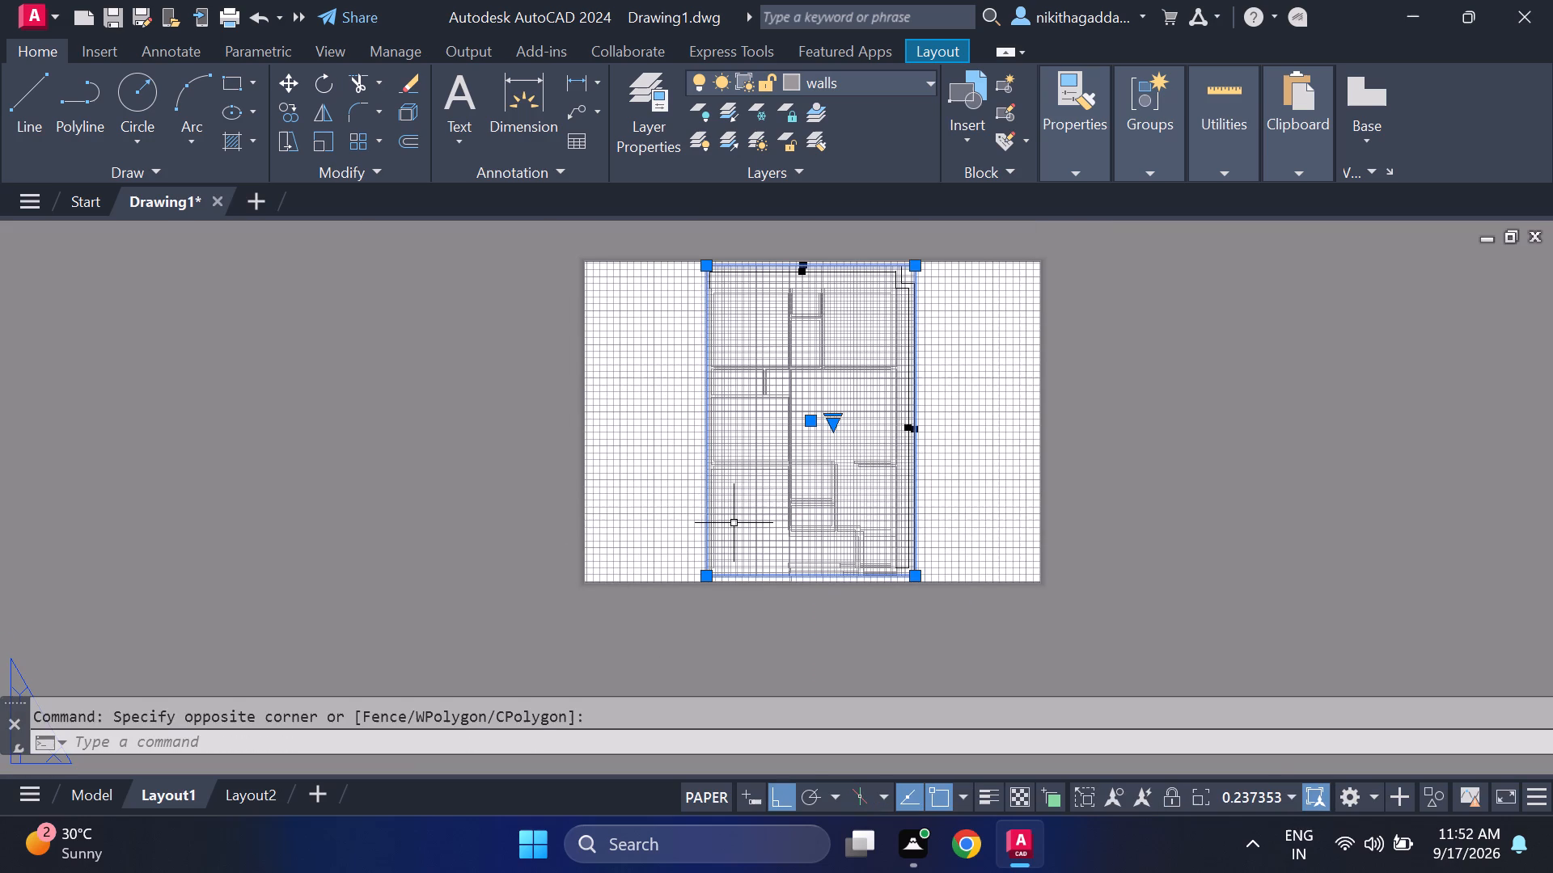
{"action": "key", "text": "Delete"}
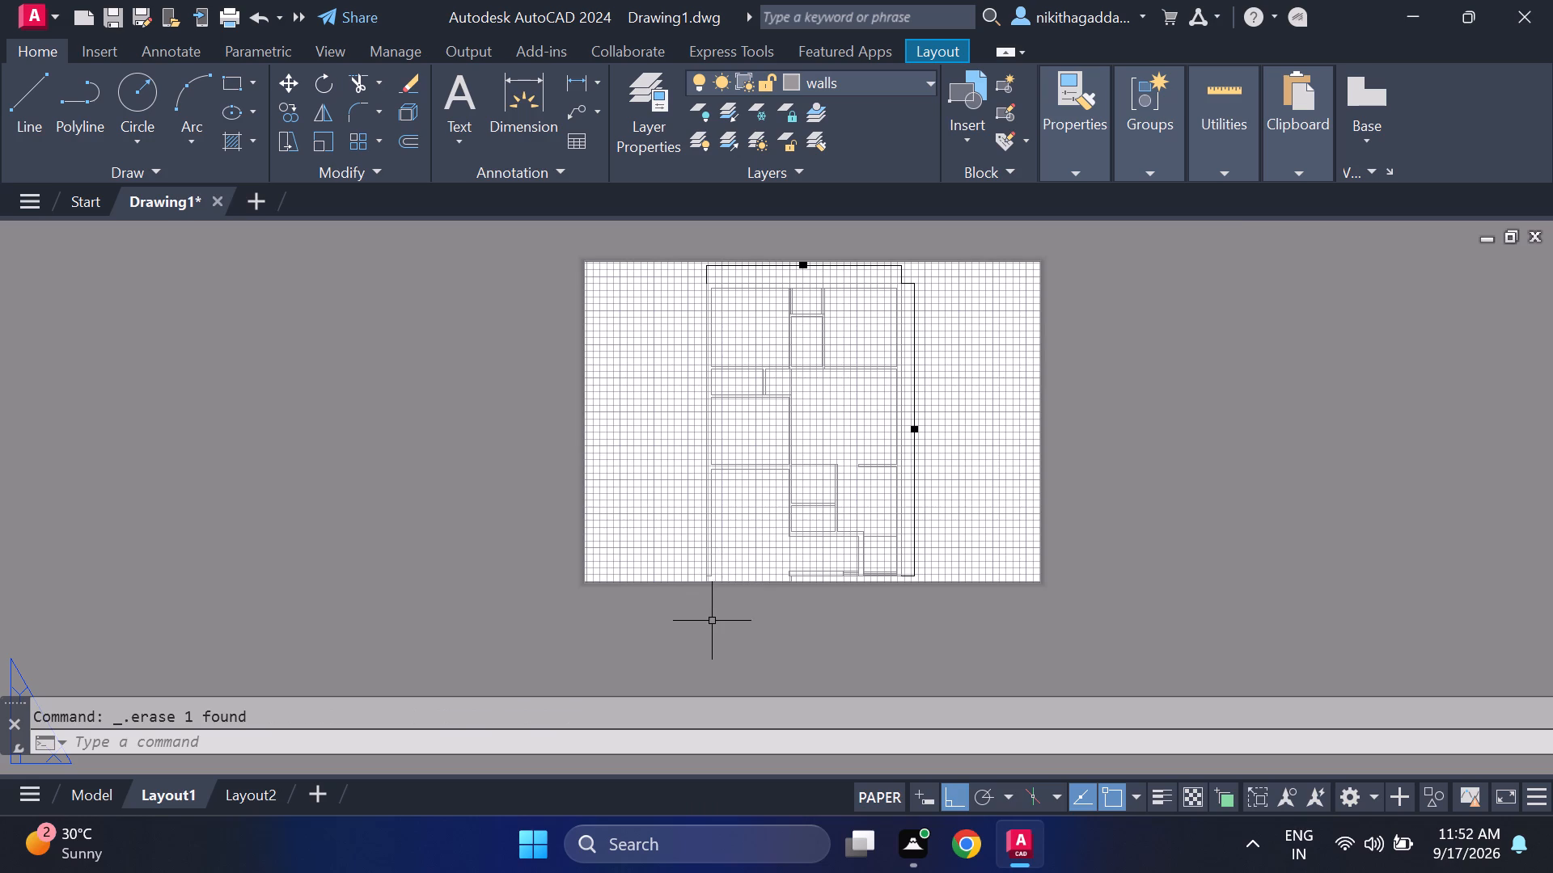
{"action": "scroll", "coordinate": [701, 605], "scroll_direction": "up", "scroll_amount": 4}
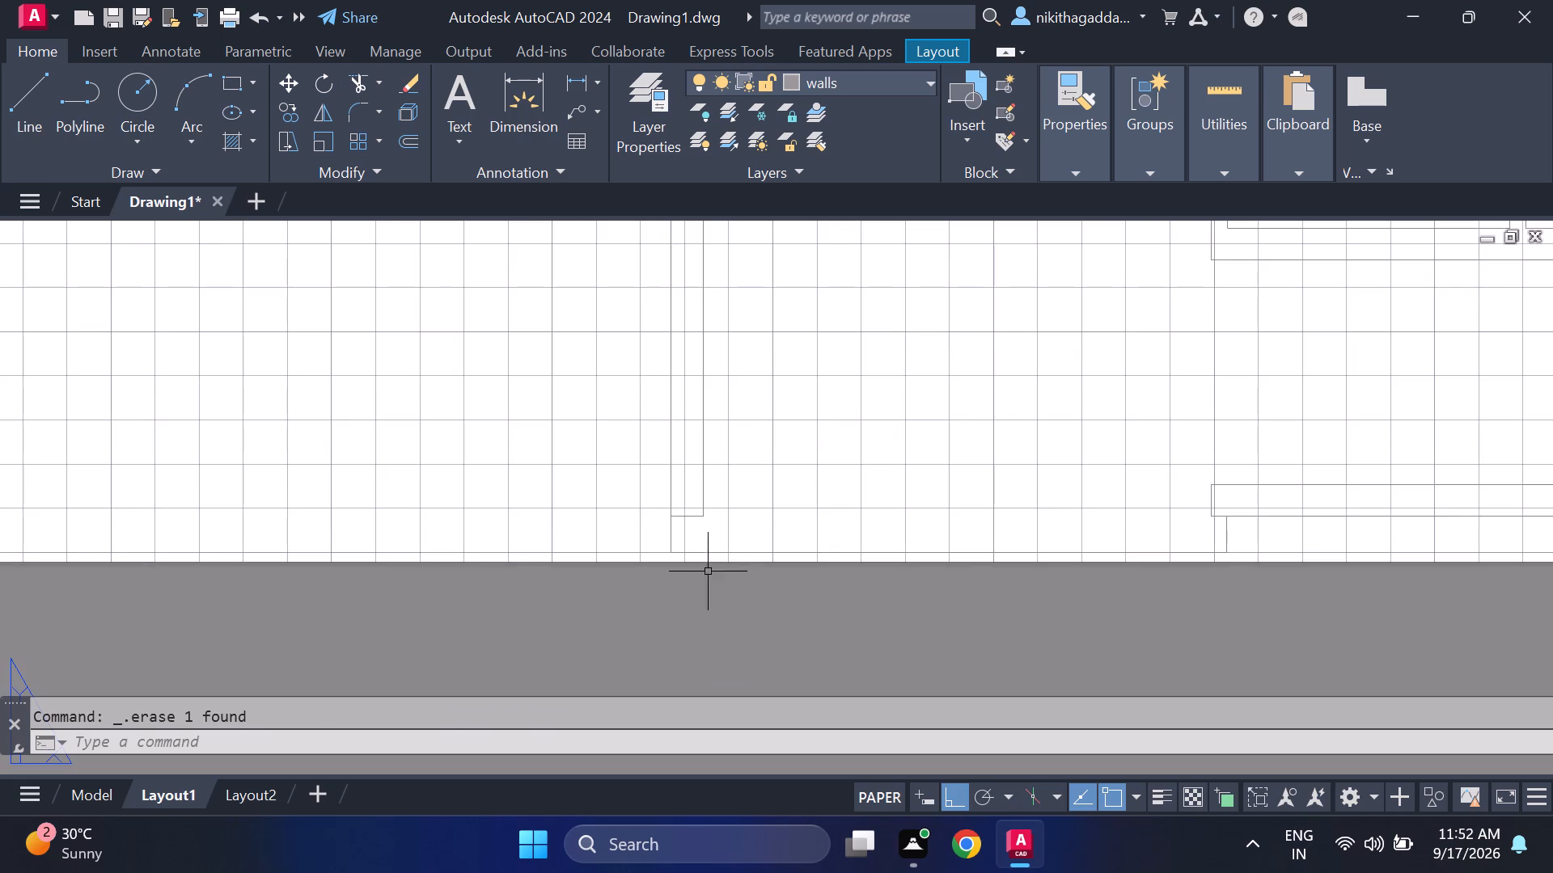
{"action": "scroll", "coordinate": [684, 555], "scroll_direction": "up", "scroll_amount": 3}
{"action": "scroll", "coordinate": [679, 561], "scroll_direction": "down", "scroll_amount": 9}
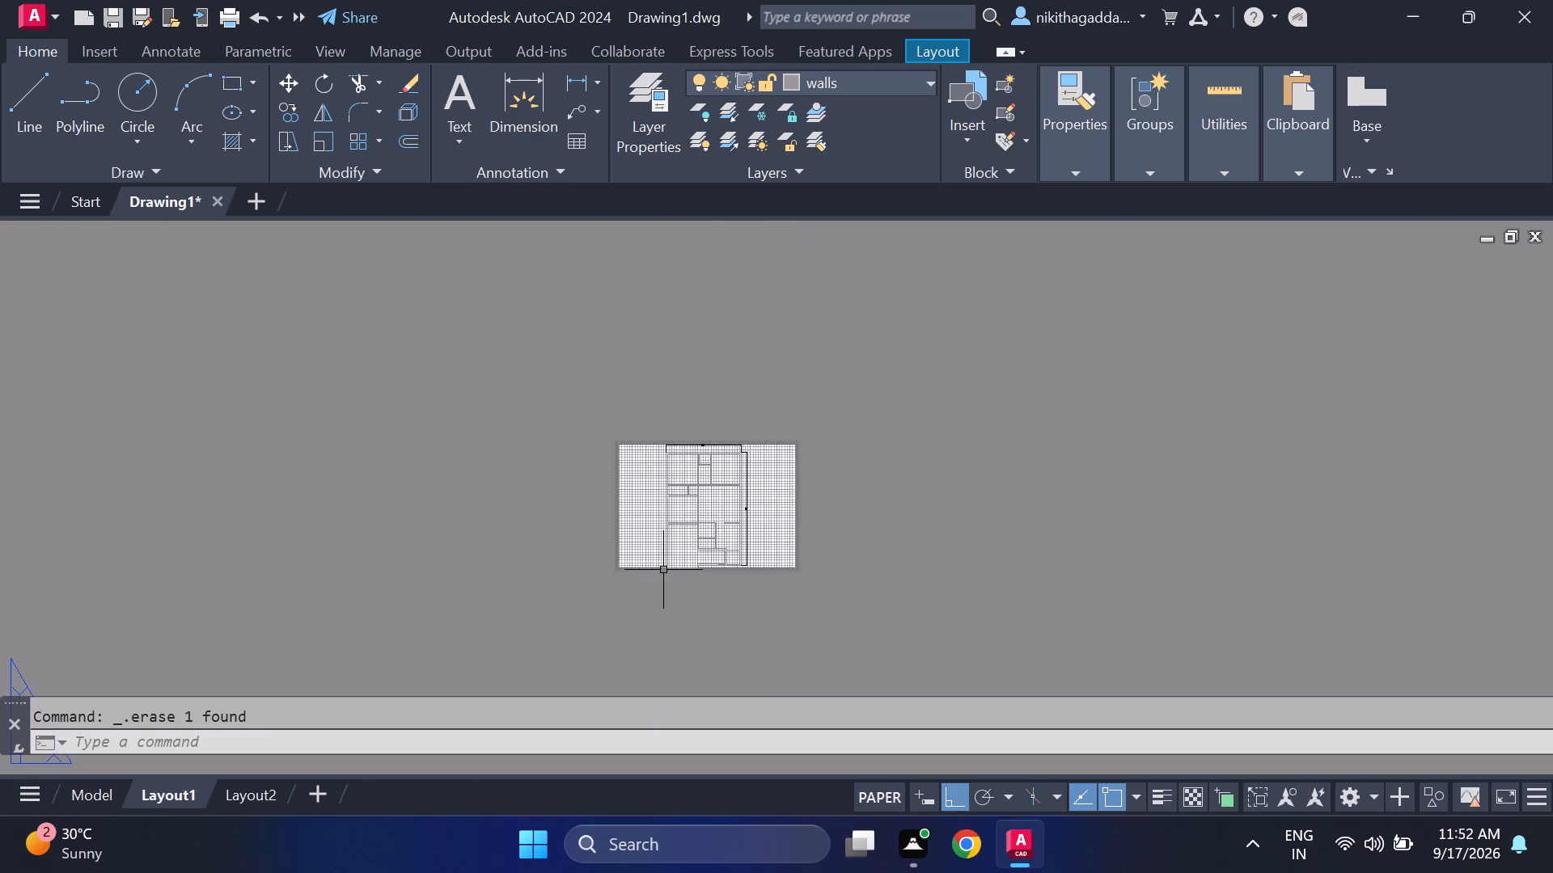
Change Layout1's page setup to the ISO full bleed B0 (1000.00 x 1414.00 MM) paper size.
{"action": "scroll", "coordinate": [663, 568], "scroll_direction": "up", "scroll_amount": 3}
{"action": "middle_click_drag", "start_coordinate": [670, 568], "coordinate": [502, 723]}
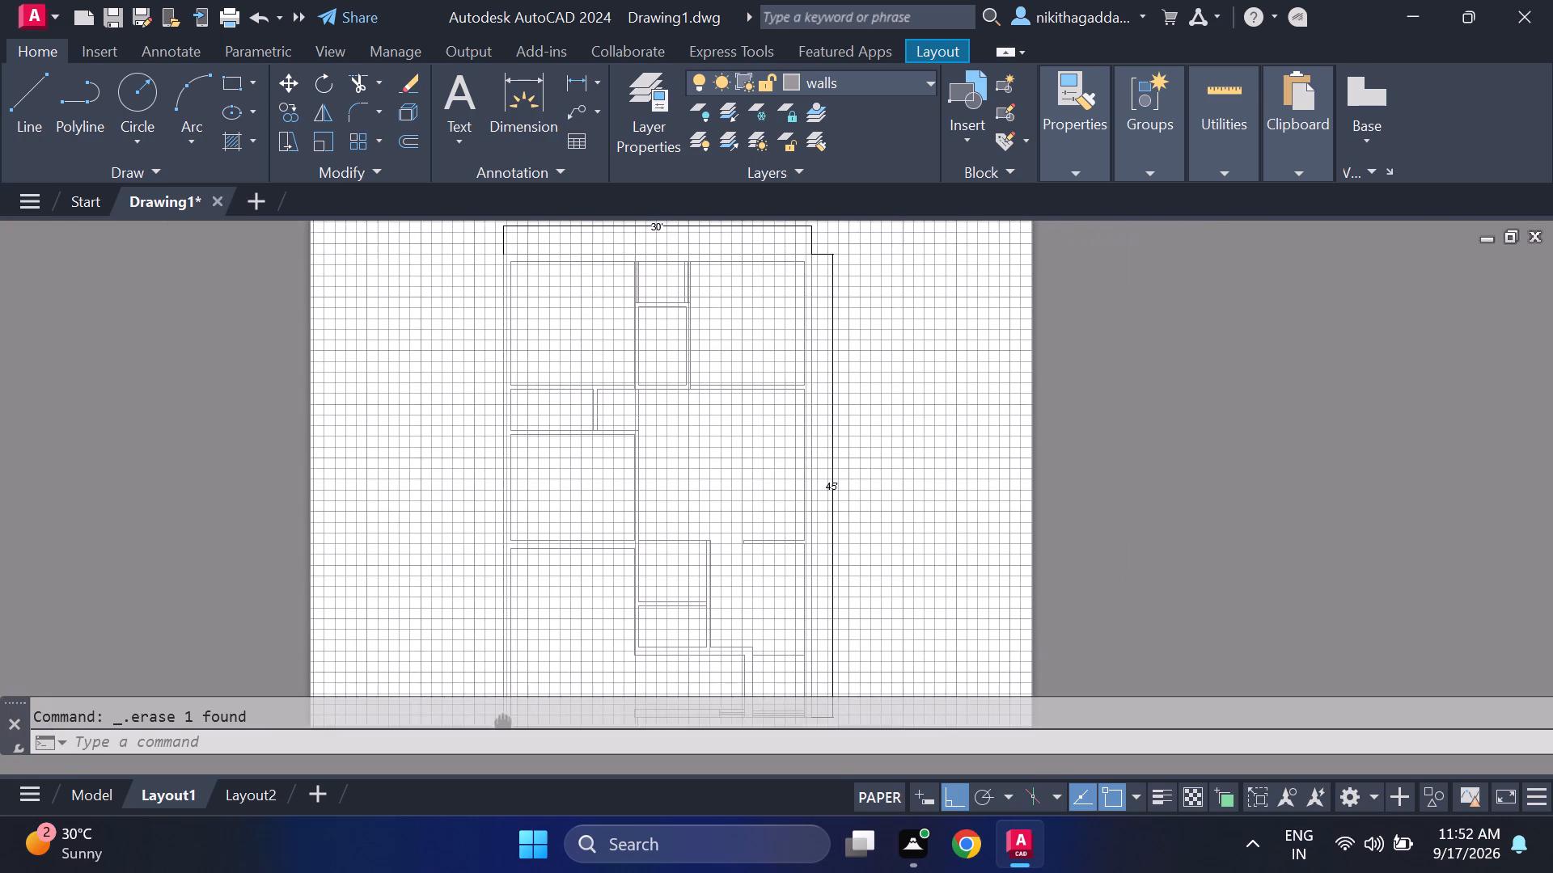
{"action": "middle_click_drag", "start_coordinate": [502, 723], "coordinate": [510, 604]}
{"action": "right_click", "coordinate": [185, 799]}
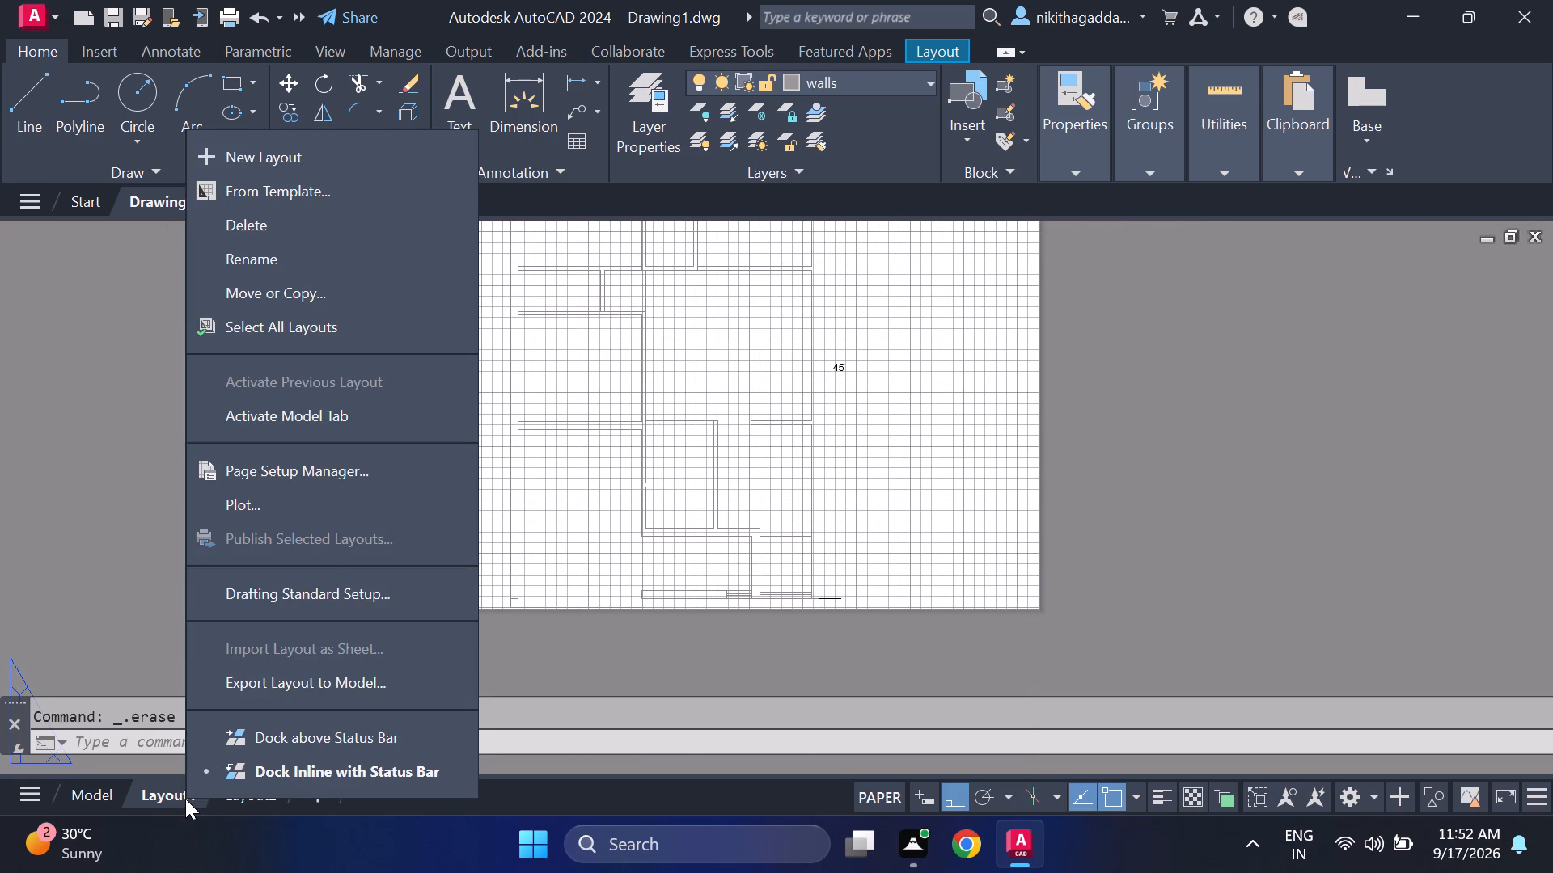
{"action": "left_click", "coordinate": [319, 465]}
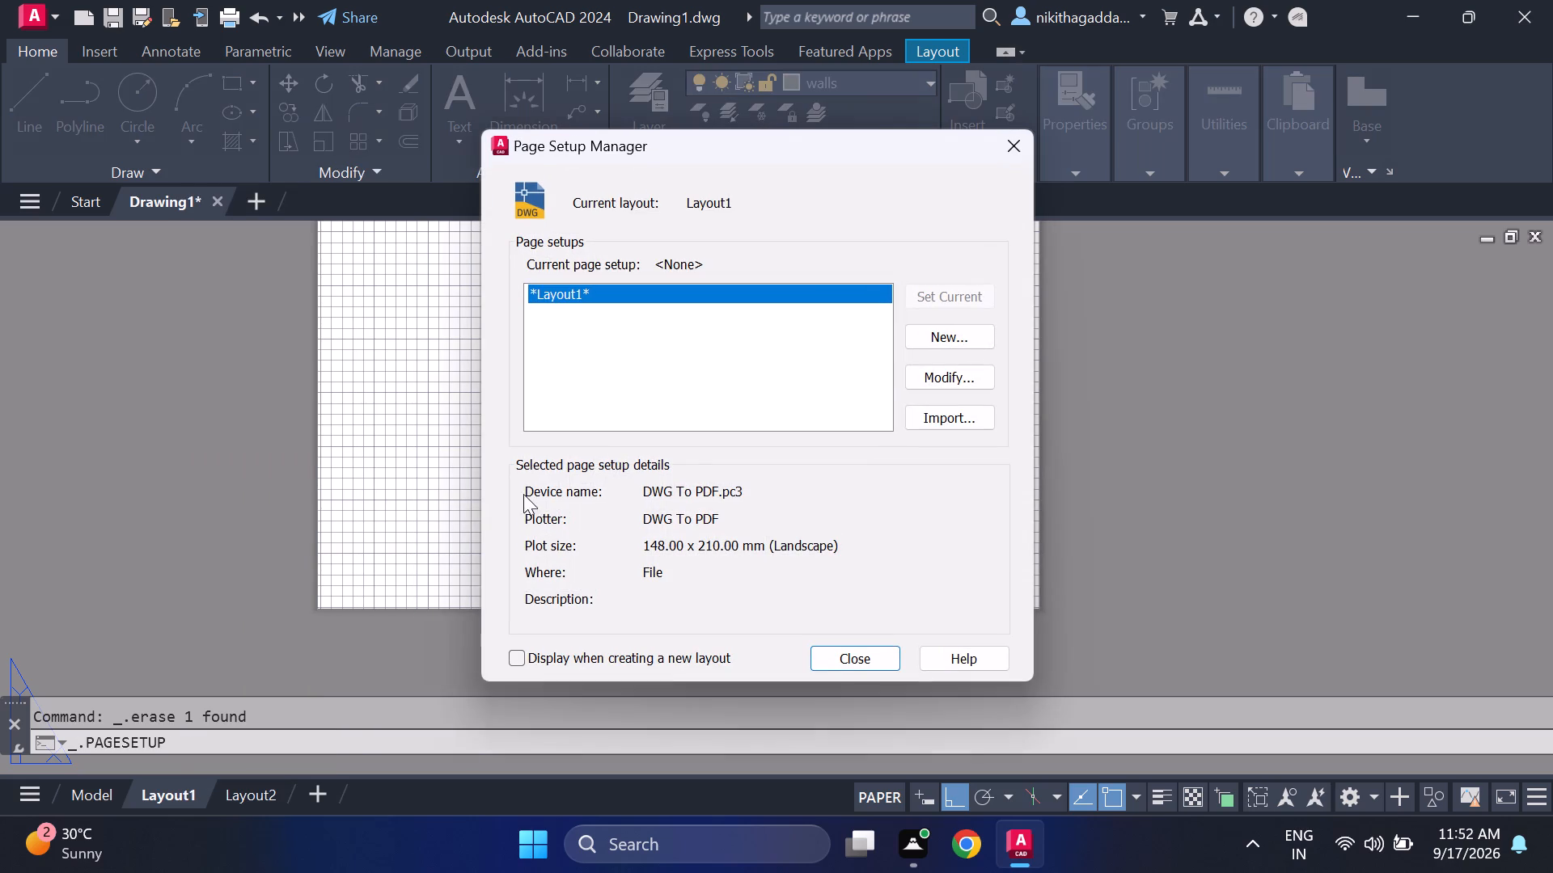
{"action": "left_click", "coordinate": [953, 381]}
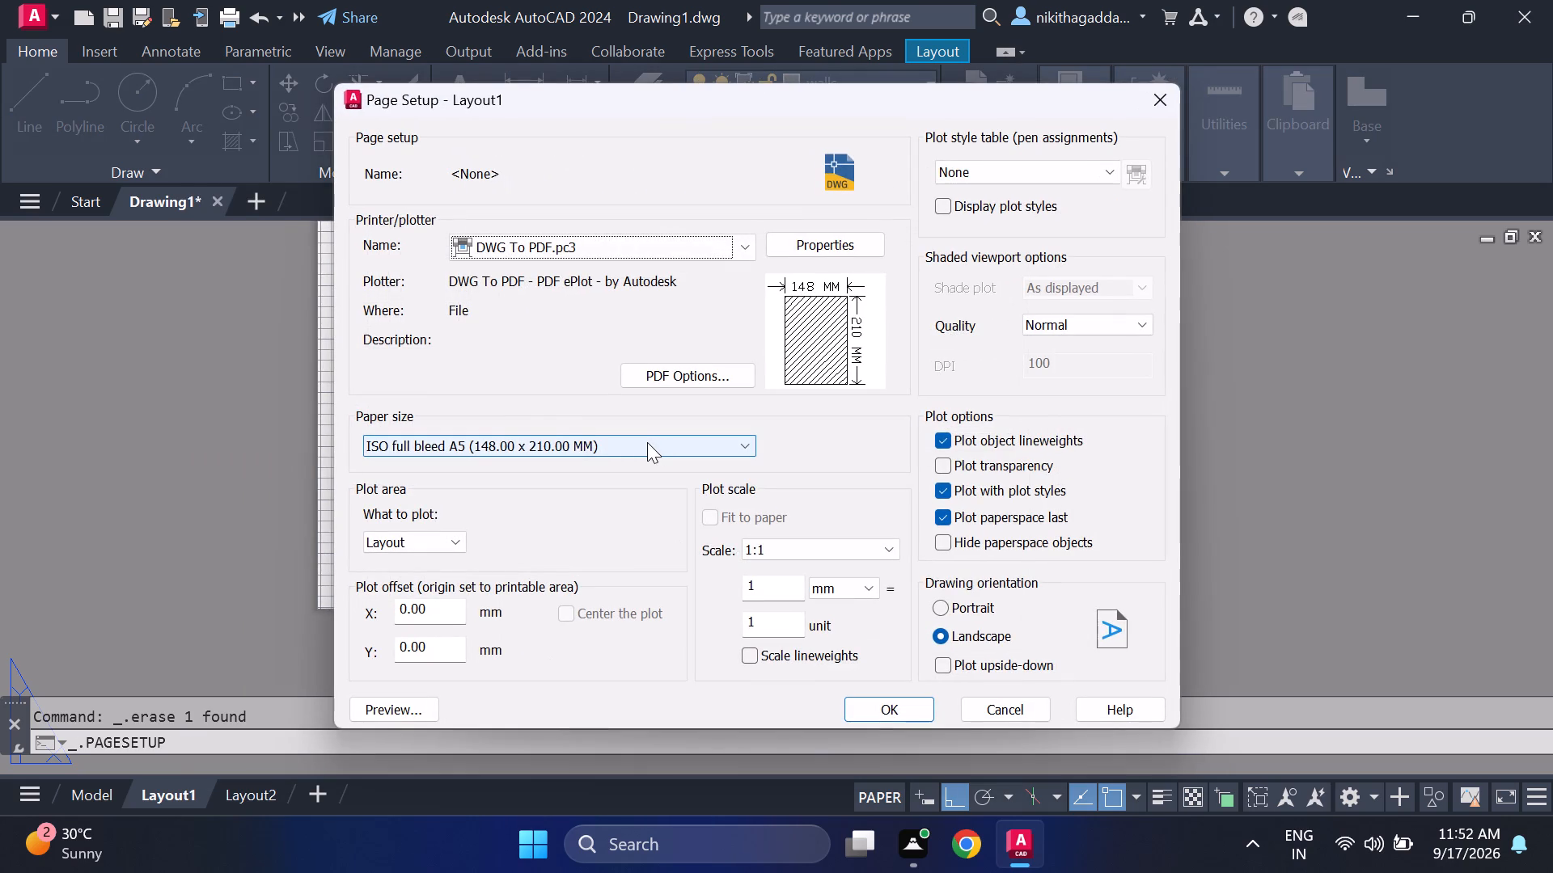
{"action": "left_click", "coordinate": [648, 442]}
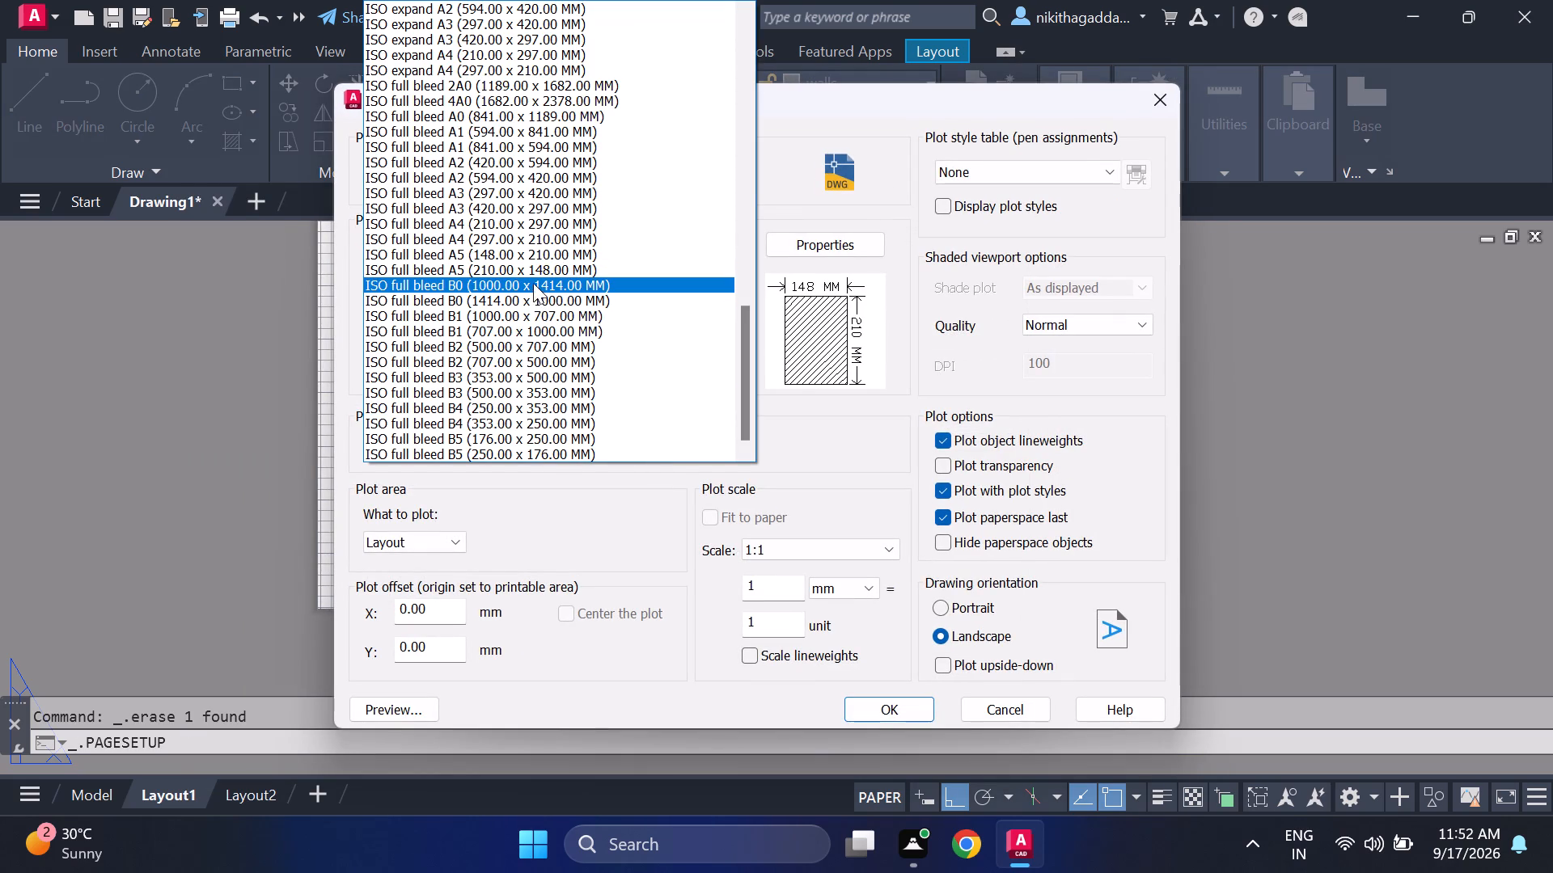
{"action": "left_click", "coordinate": [535, 275]}
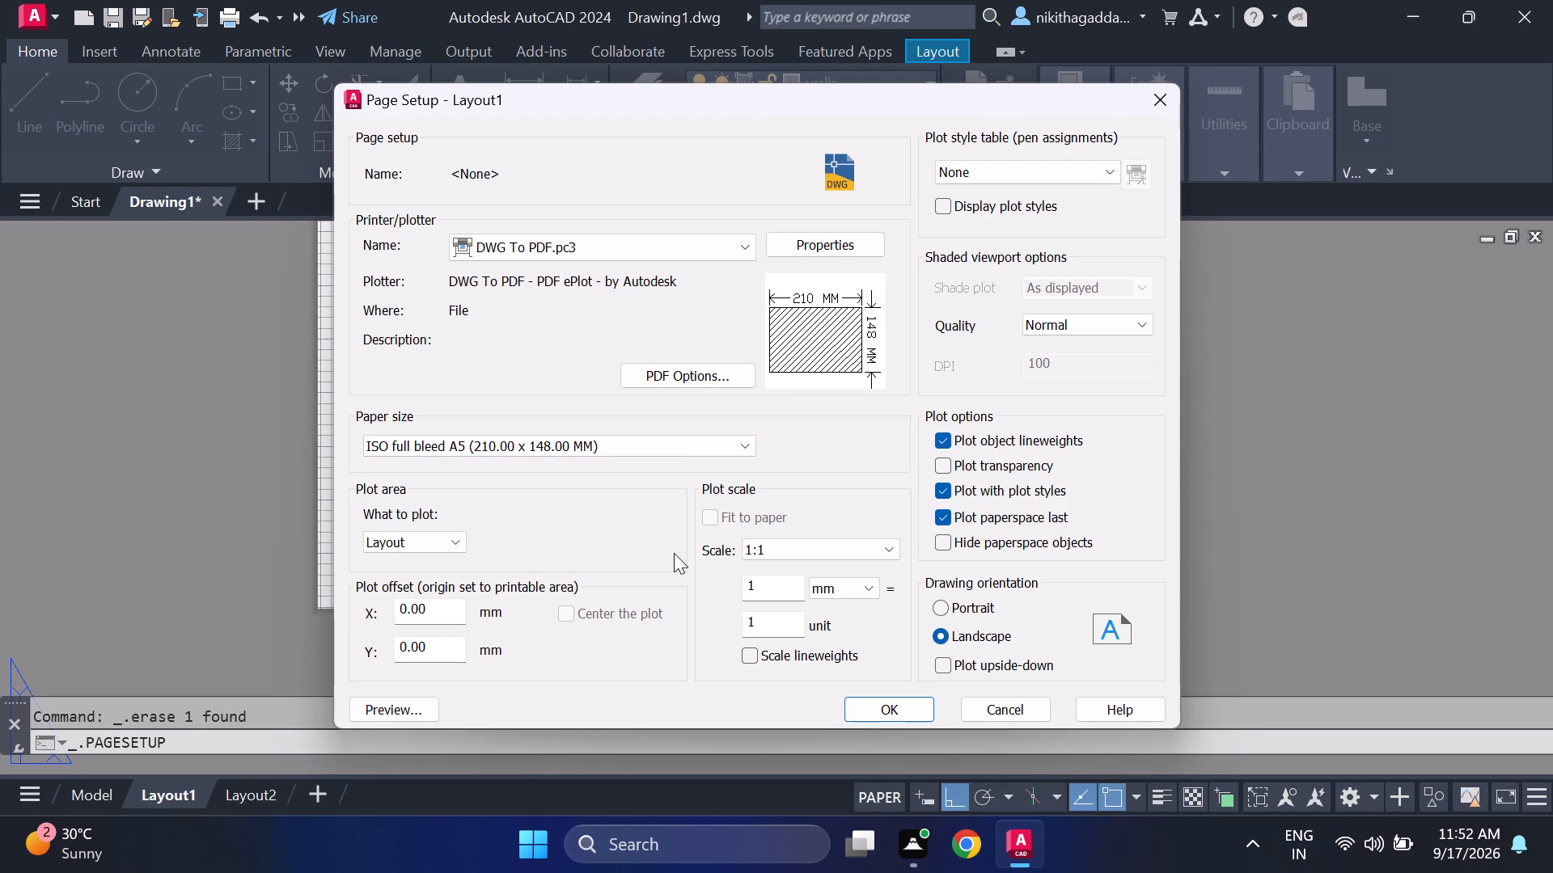
{"action": "left_click", "coordinate": [683, 453]}
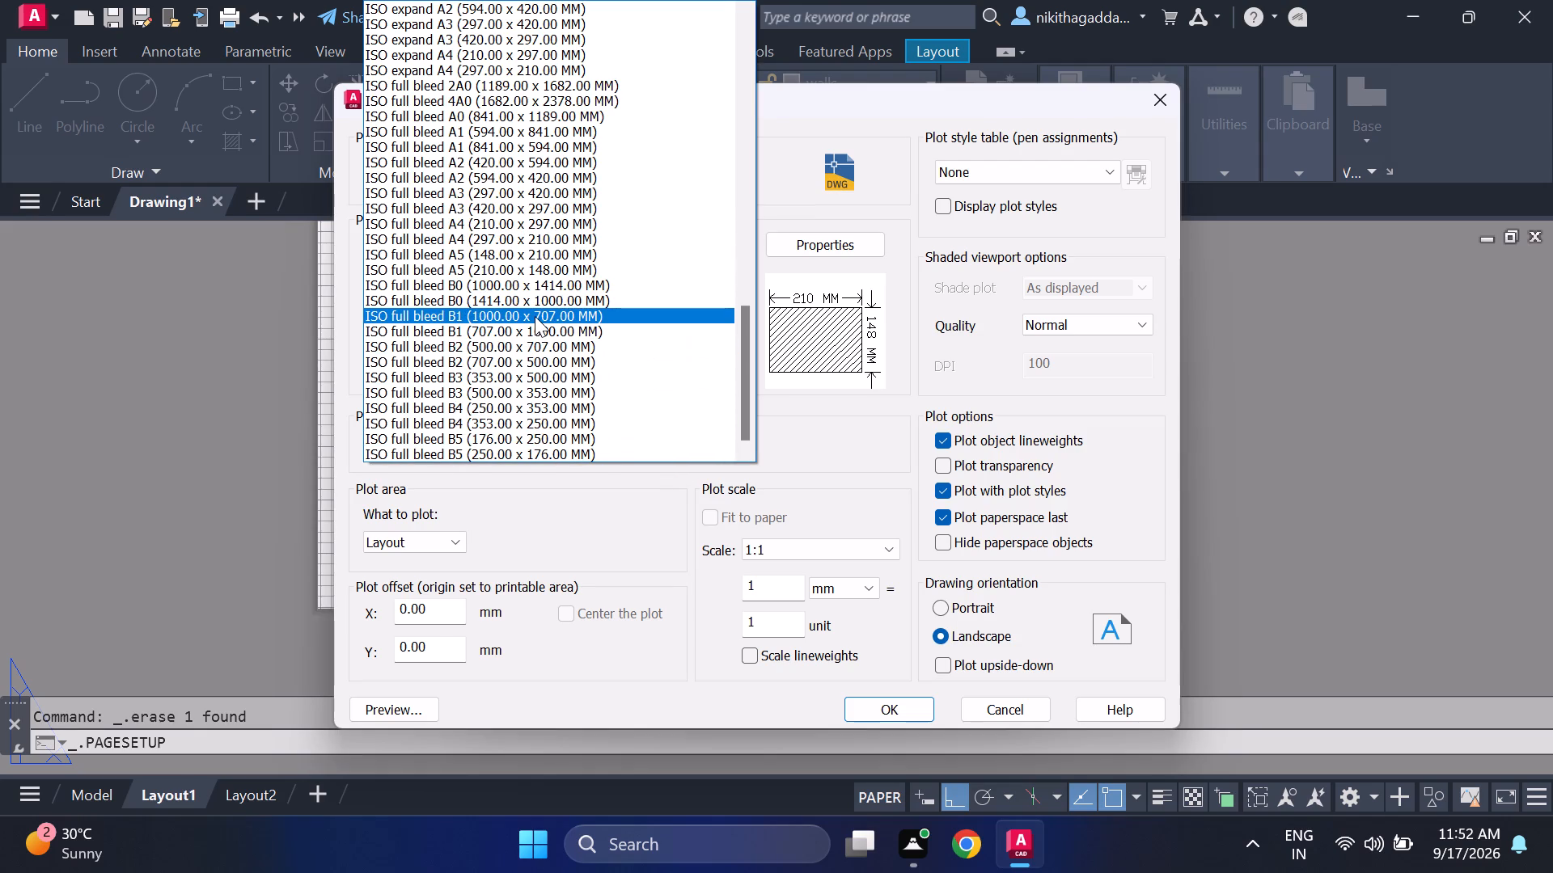
{"action": "left_click", "coordinate": [490, 332]}
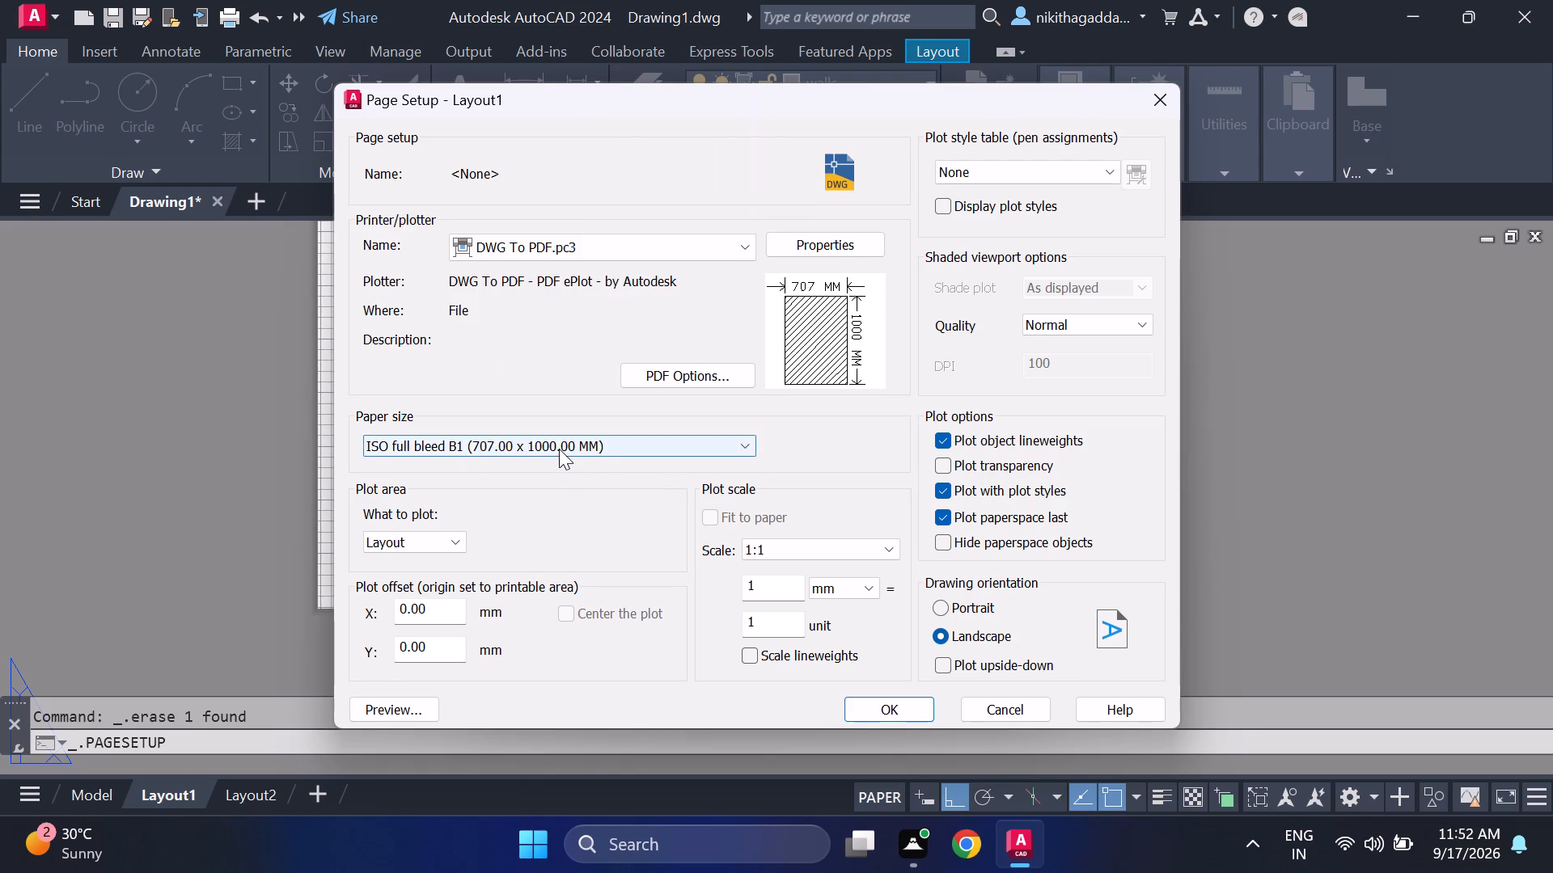
{"action": "left_click", "coordinate": [559, 449]}
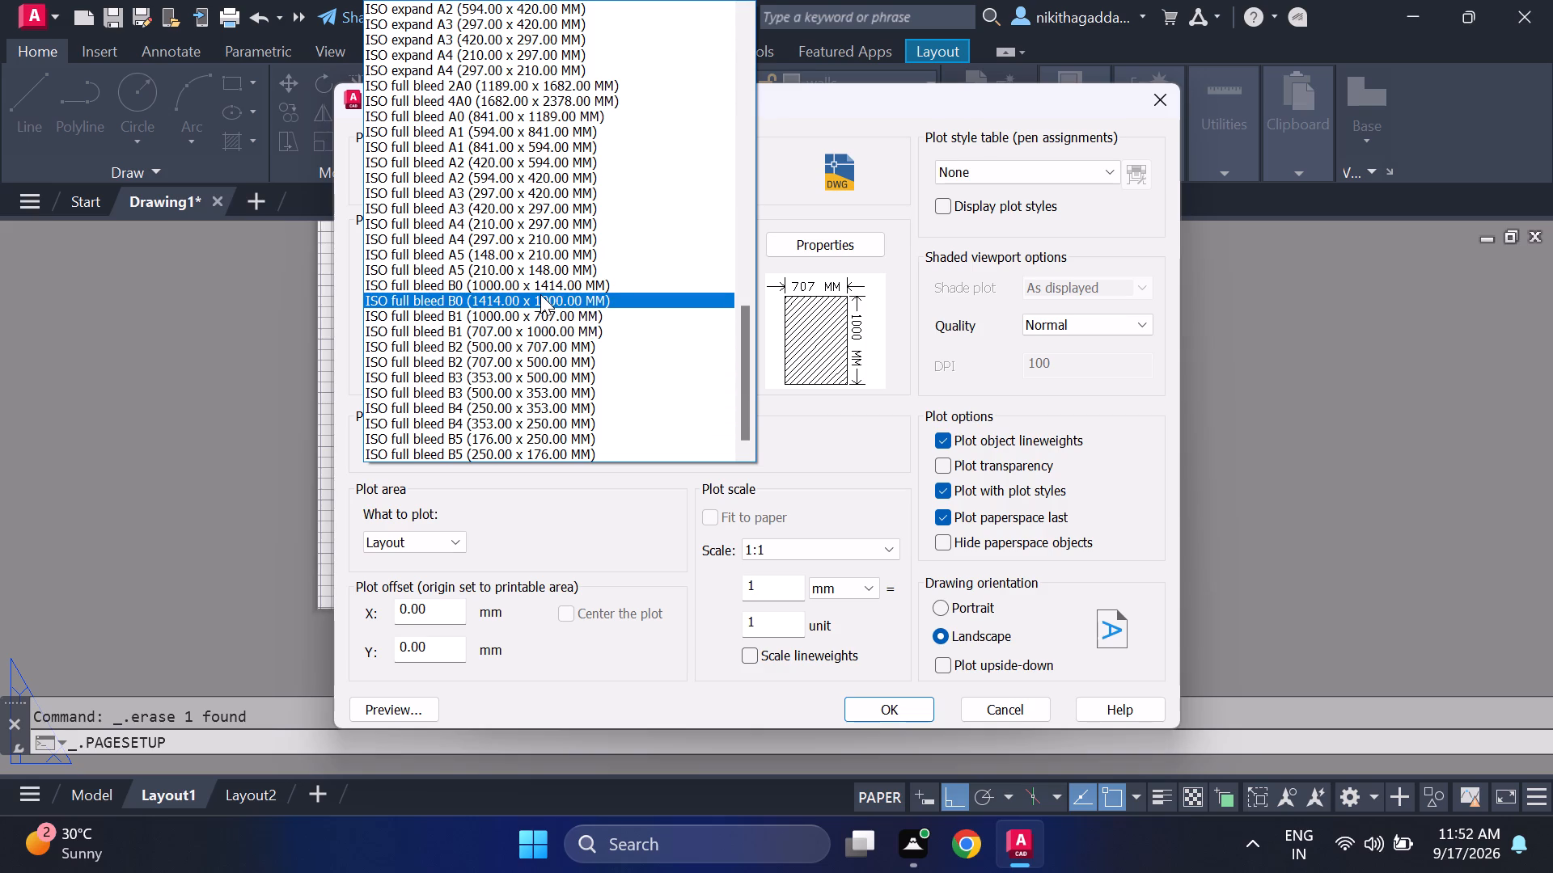
{"action": "left_click", "coordinate": [547, 280]}
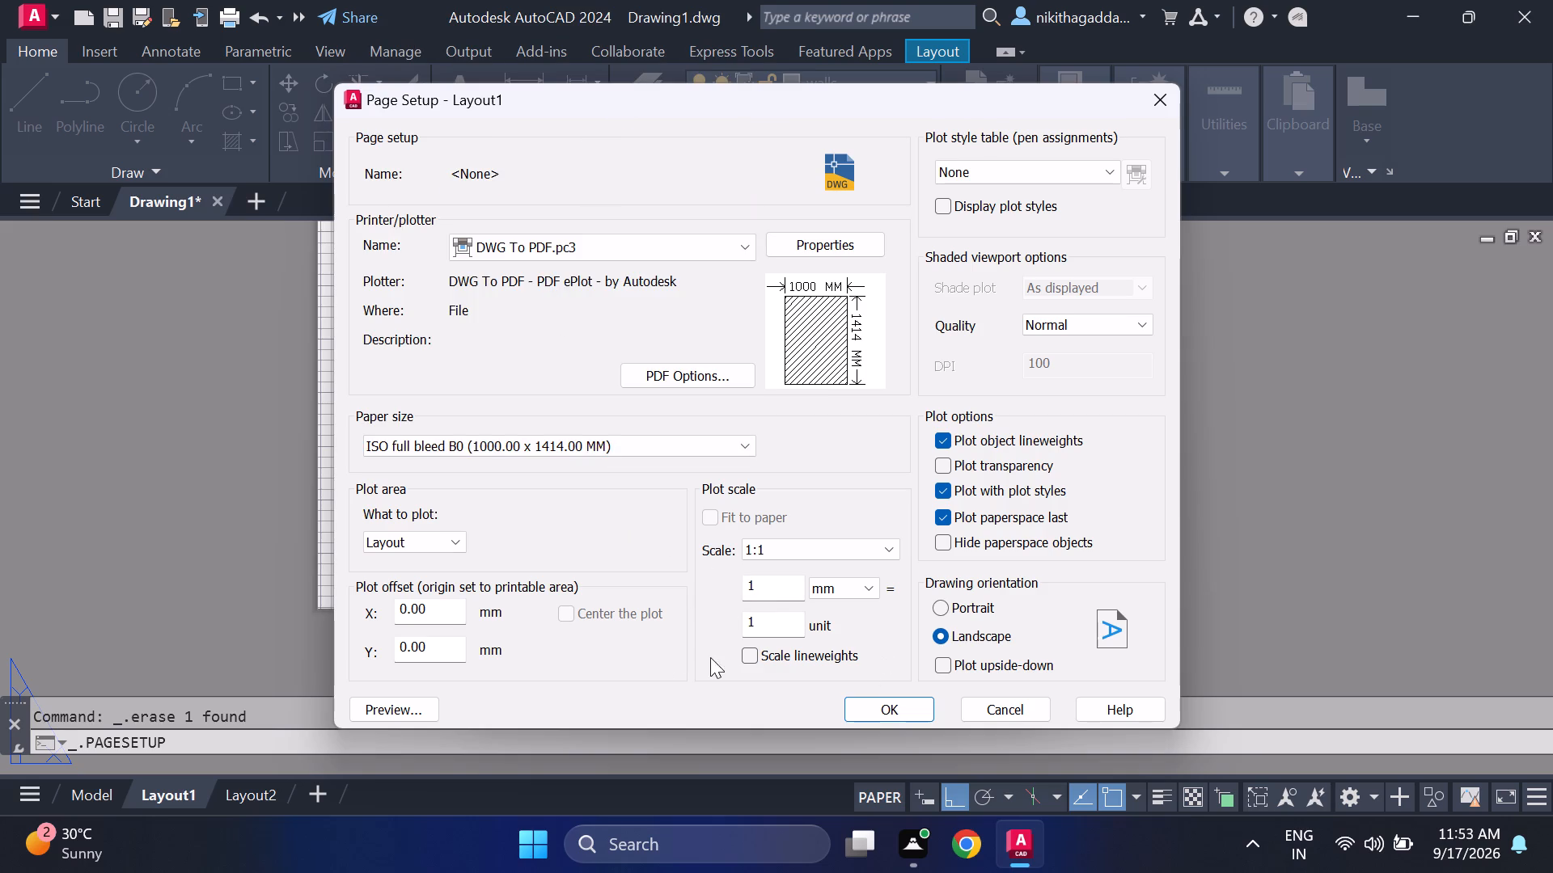
{"action": "left_click", "coordinate": [878, 718]}
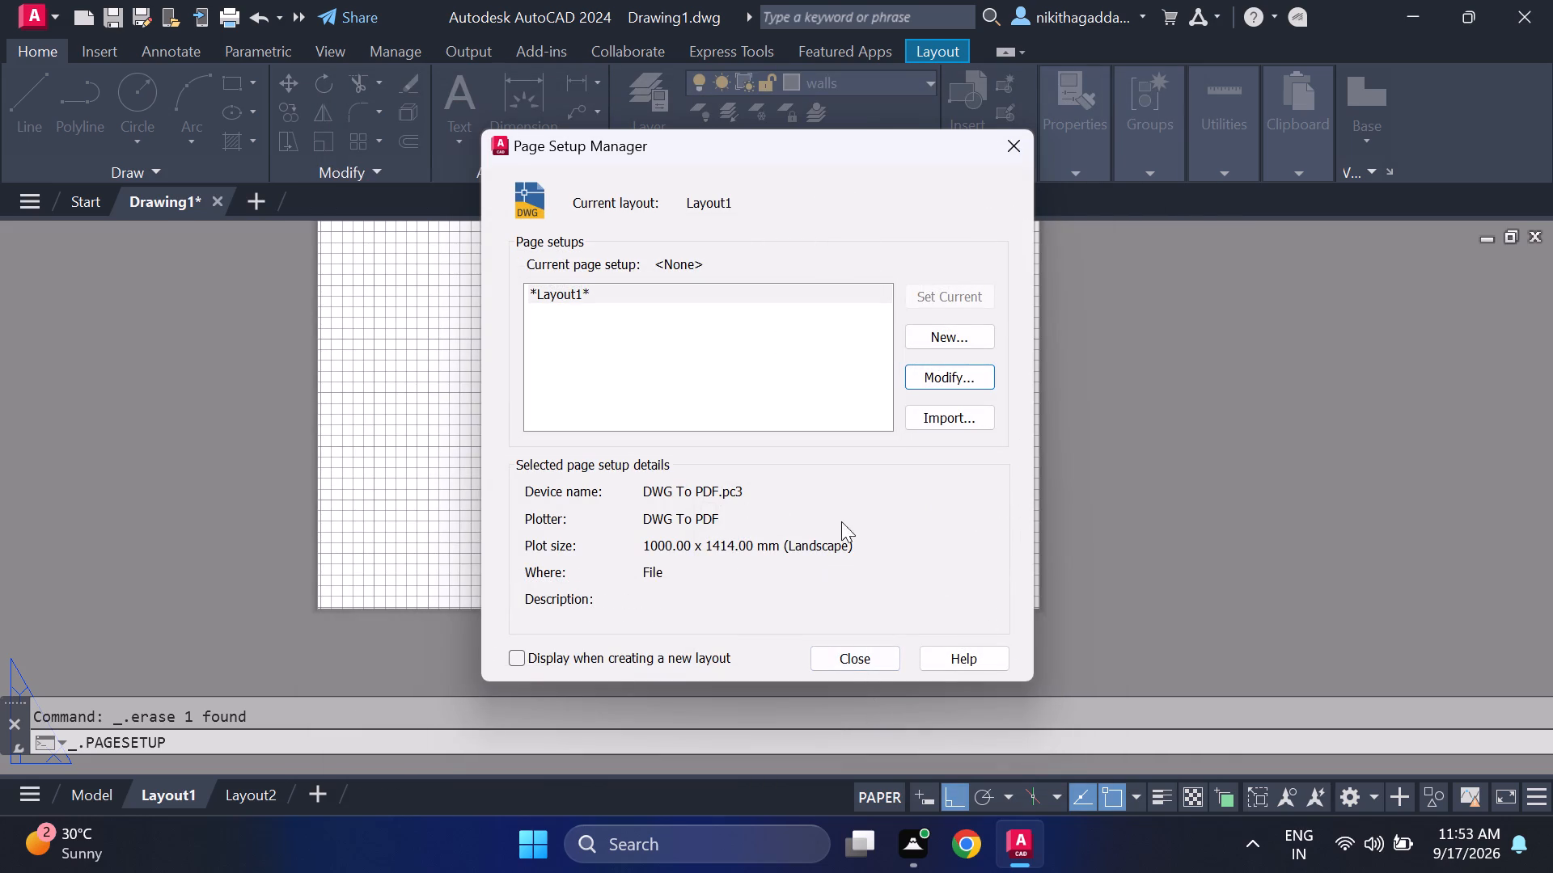
{"action": "left_click", "coordinate": [942, 297]}
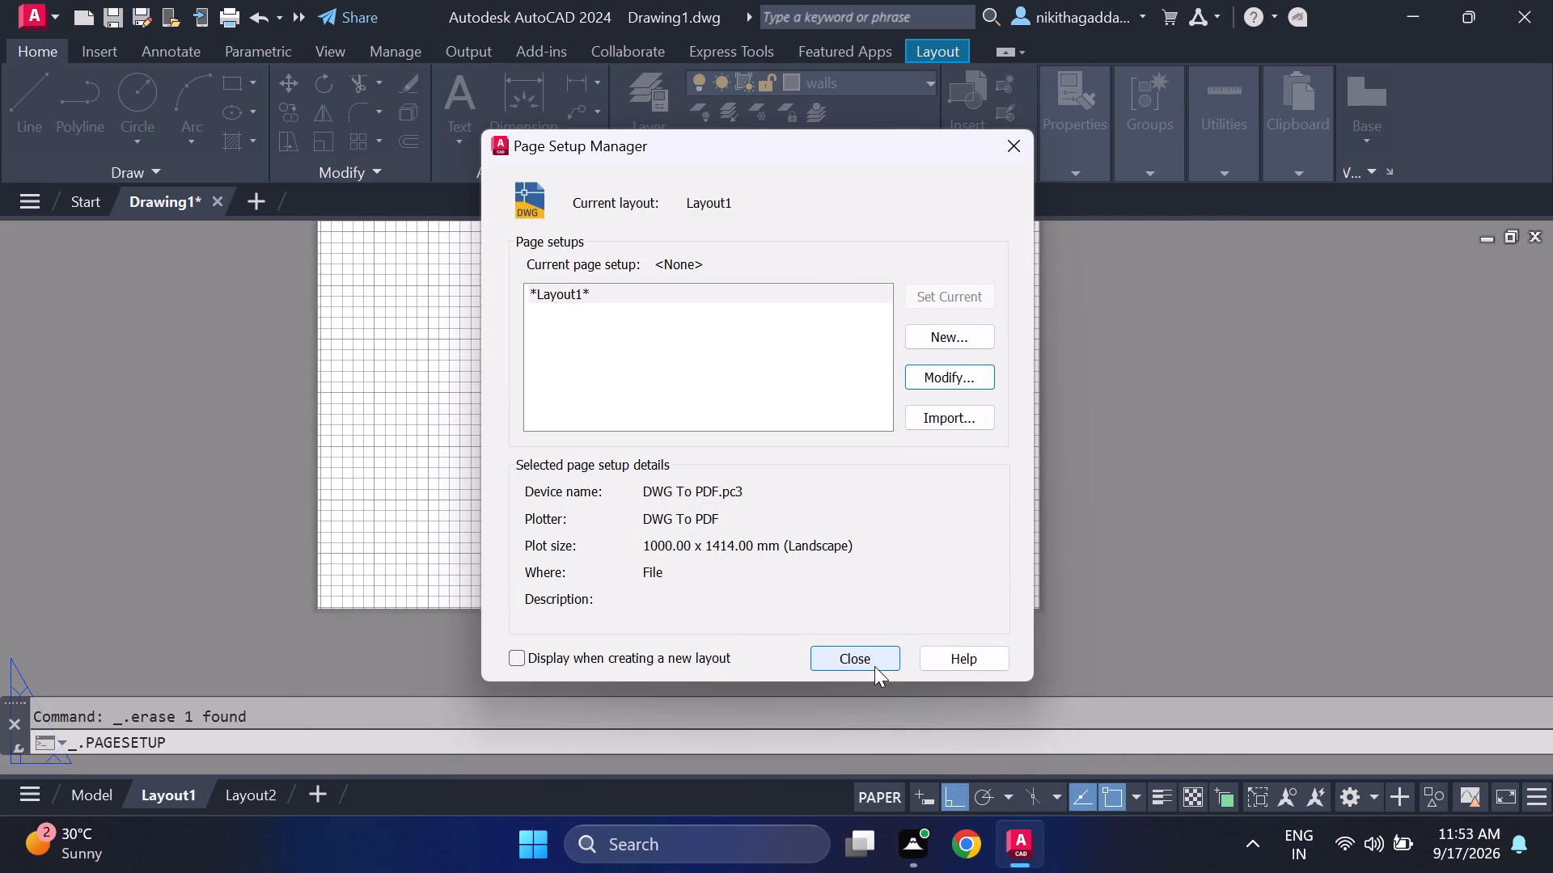
{"action": "left_click", "coordinate": [874, 664]}
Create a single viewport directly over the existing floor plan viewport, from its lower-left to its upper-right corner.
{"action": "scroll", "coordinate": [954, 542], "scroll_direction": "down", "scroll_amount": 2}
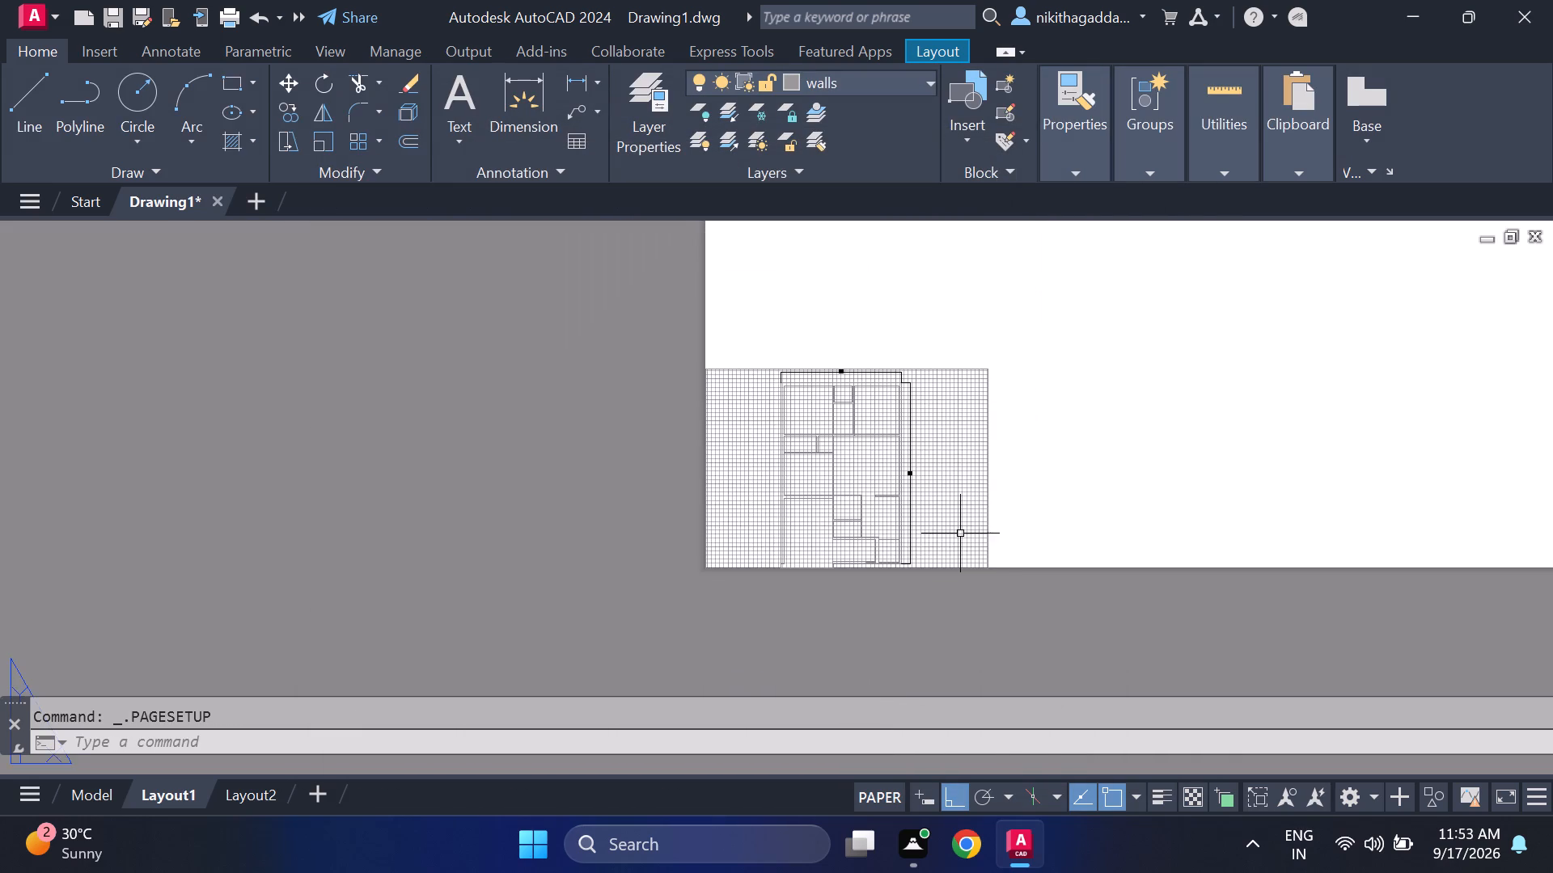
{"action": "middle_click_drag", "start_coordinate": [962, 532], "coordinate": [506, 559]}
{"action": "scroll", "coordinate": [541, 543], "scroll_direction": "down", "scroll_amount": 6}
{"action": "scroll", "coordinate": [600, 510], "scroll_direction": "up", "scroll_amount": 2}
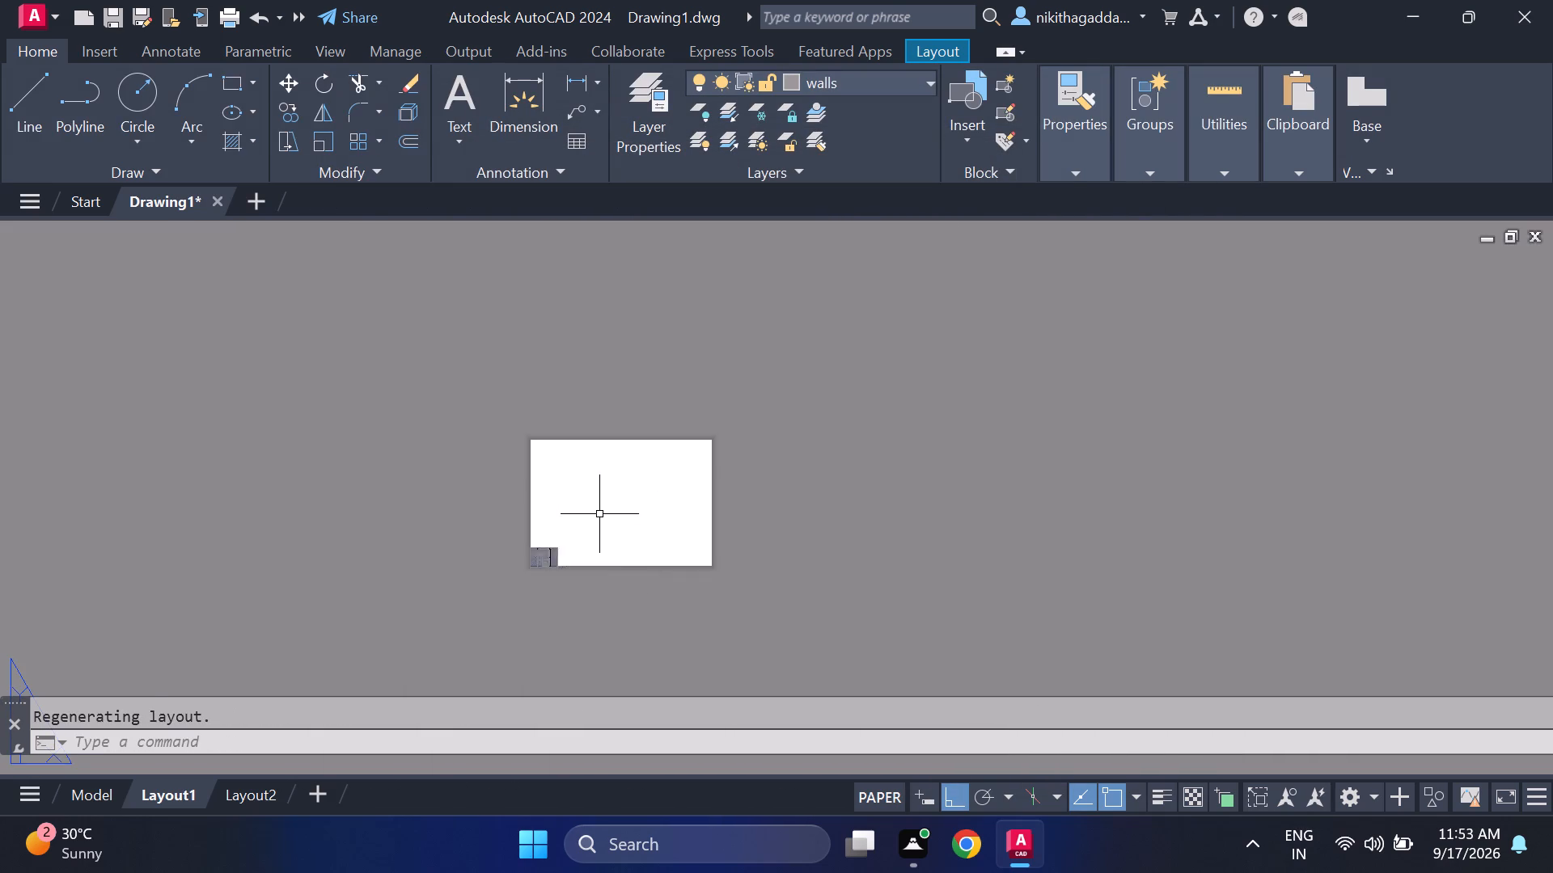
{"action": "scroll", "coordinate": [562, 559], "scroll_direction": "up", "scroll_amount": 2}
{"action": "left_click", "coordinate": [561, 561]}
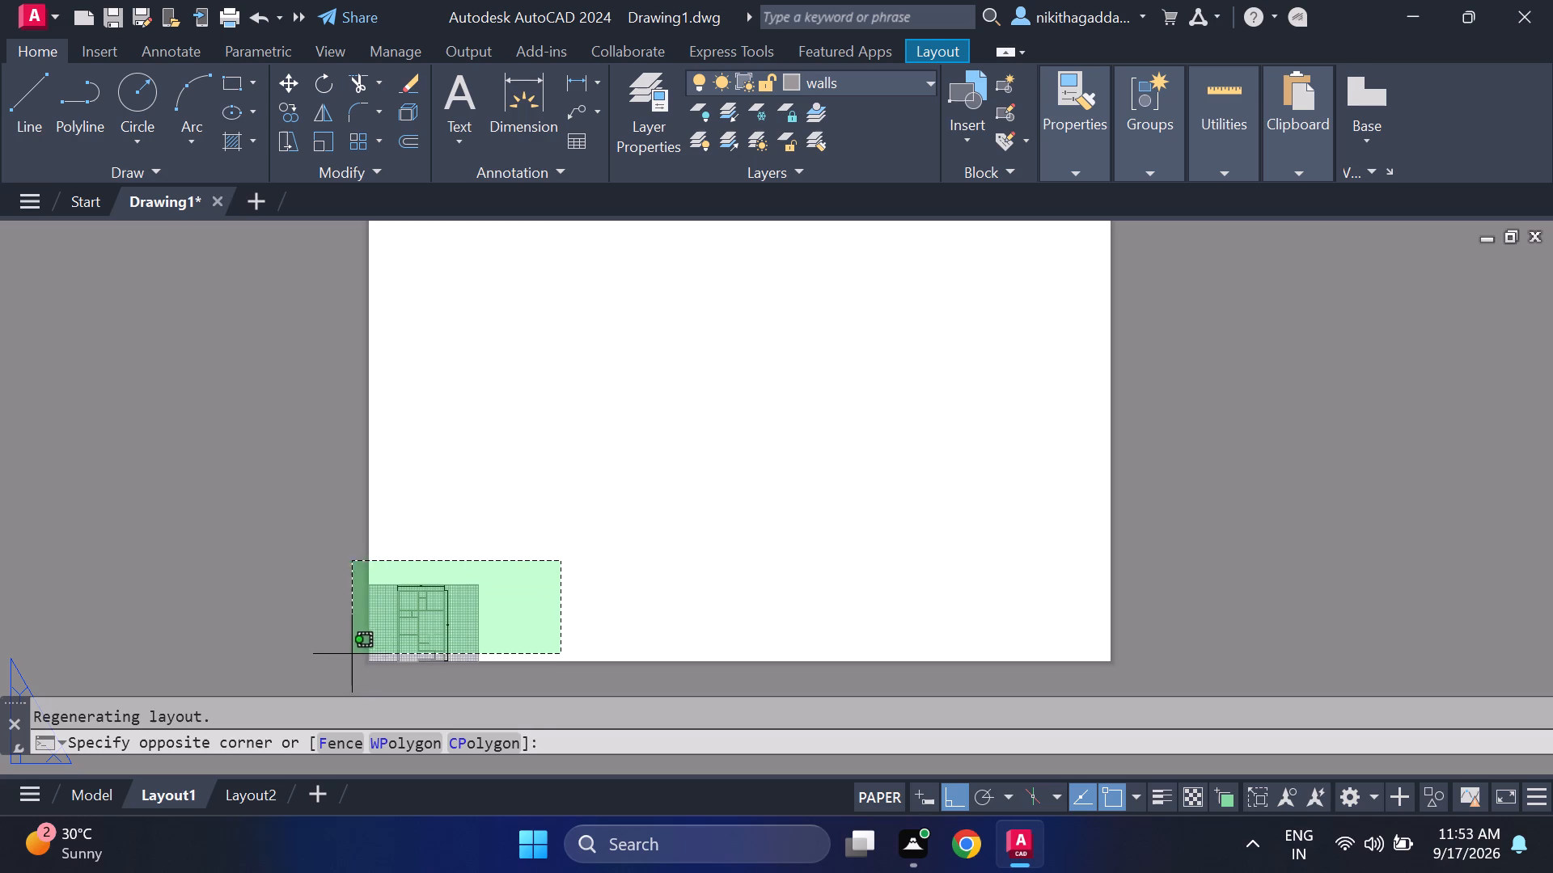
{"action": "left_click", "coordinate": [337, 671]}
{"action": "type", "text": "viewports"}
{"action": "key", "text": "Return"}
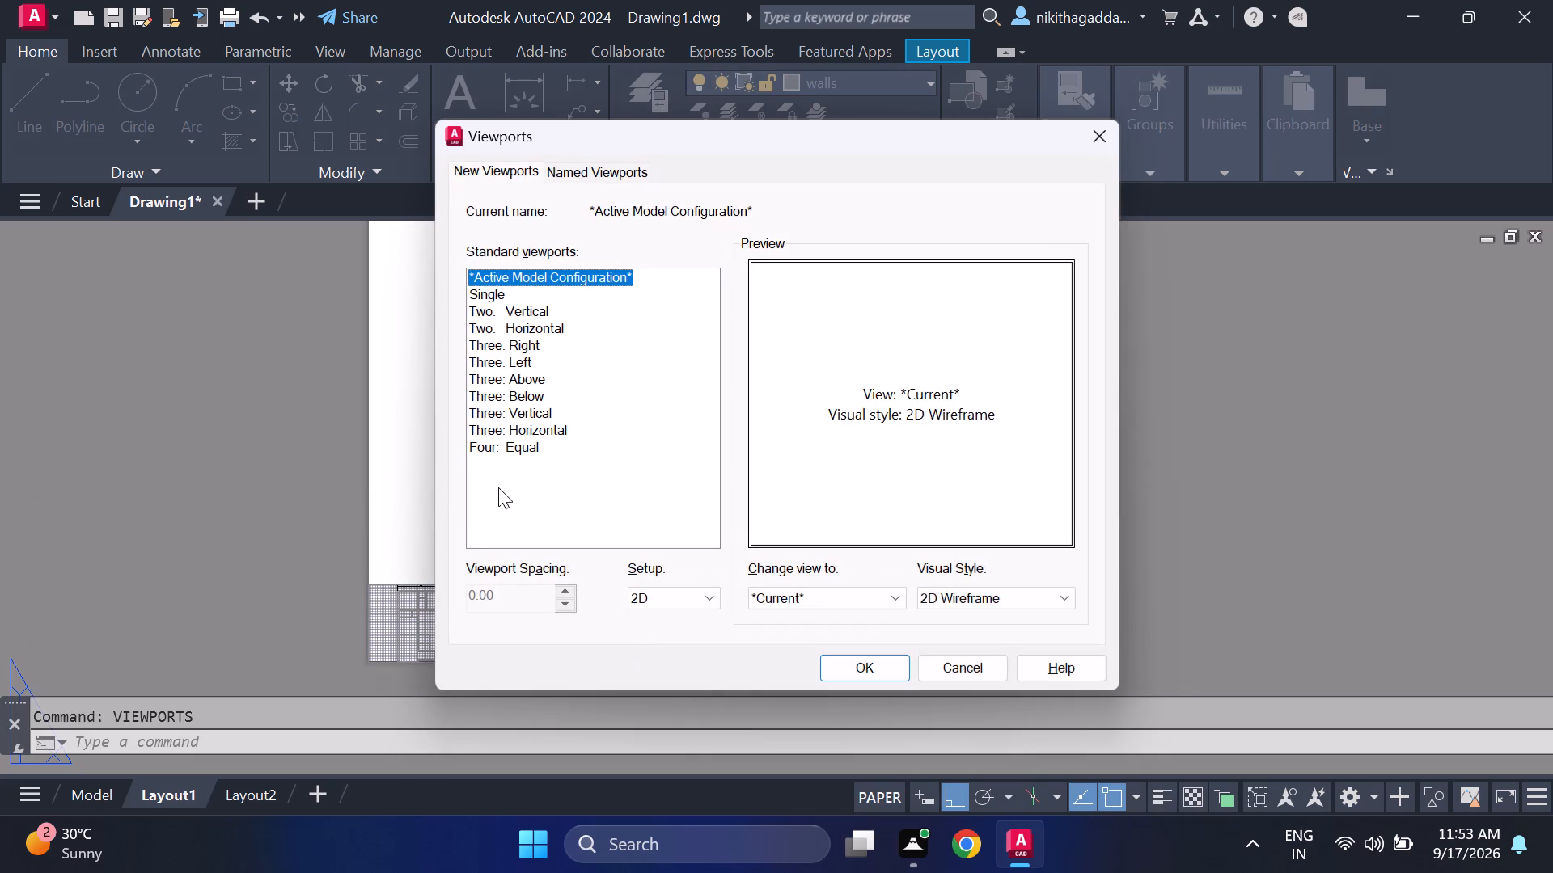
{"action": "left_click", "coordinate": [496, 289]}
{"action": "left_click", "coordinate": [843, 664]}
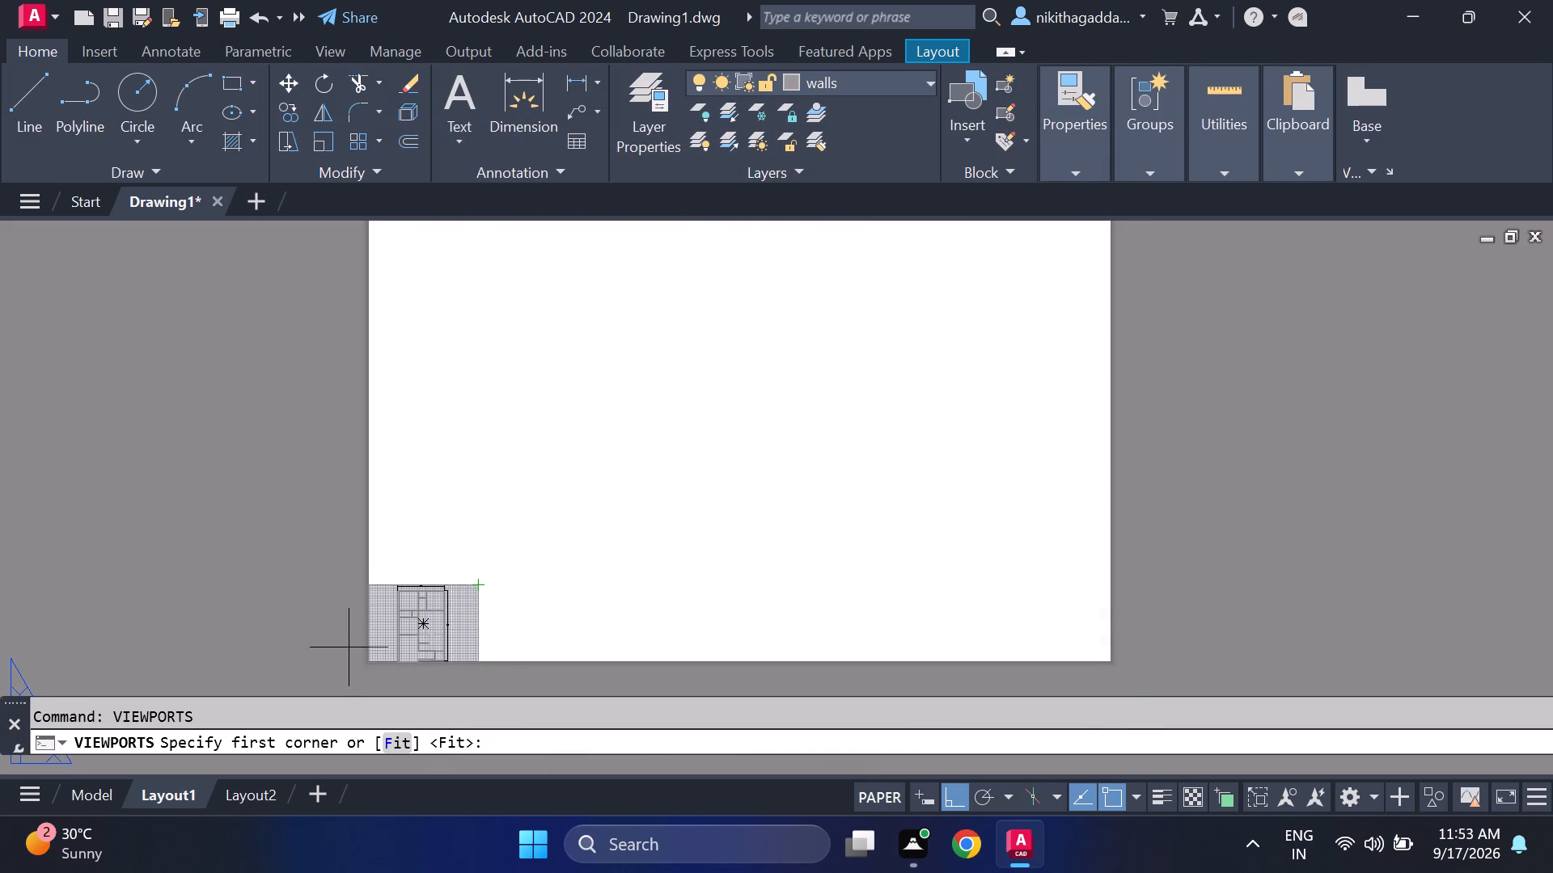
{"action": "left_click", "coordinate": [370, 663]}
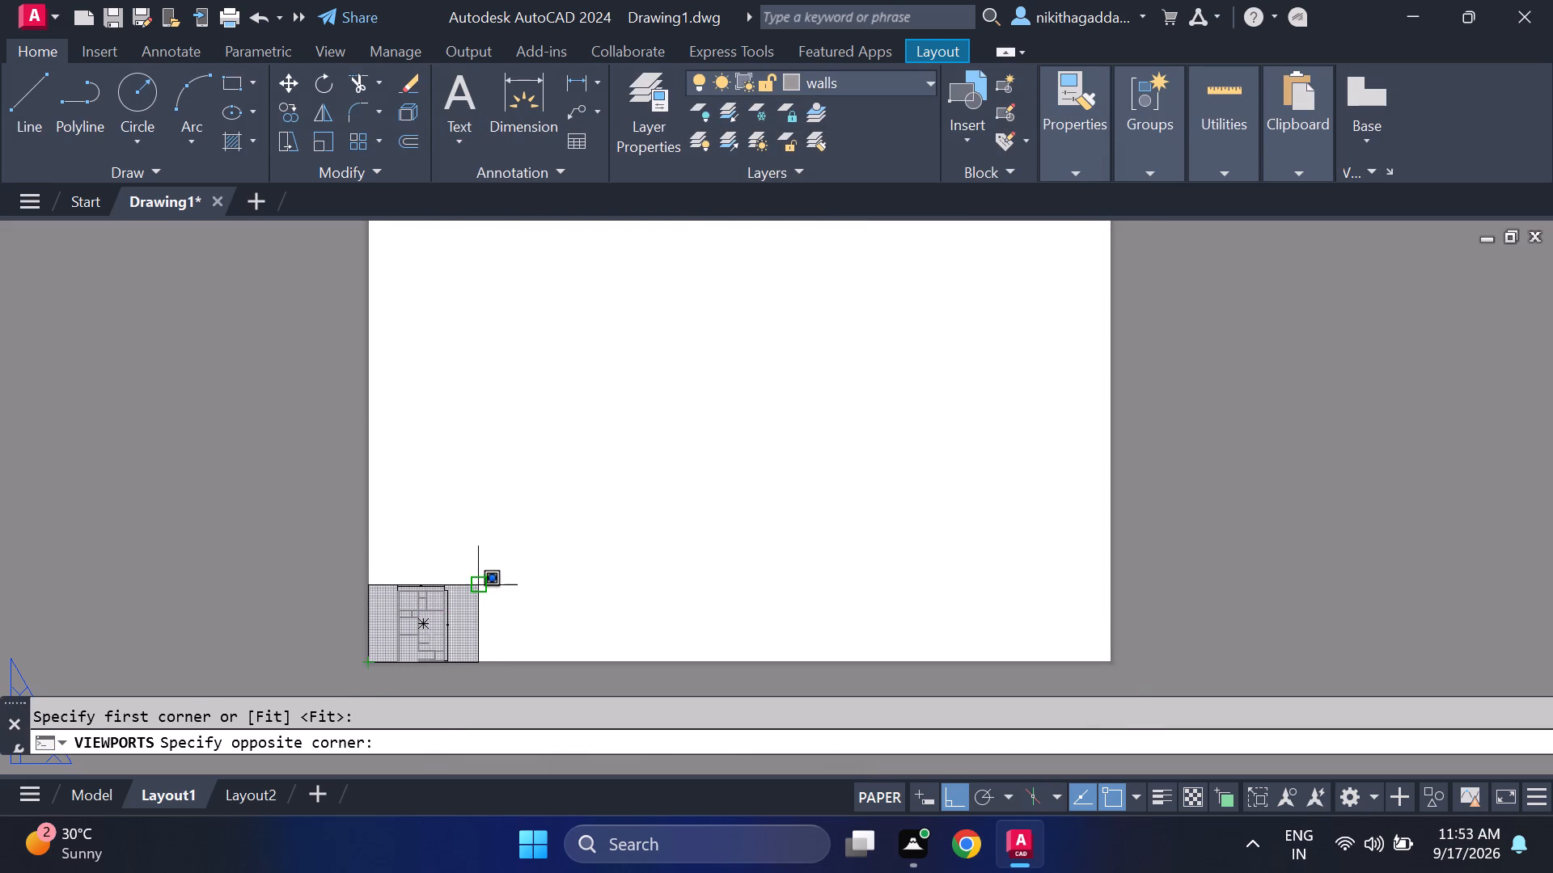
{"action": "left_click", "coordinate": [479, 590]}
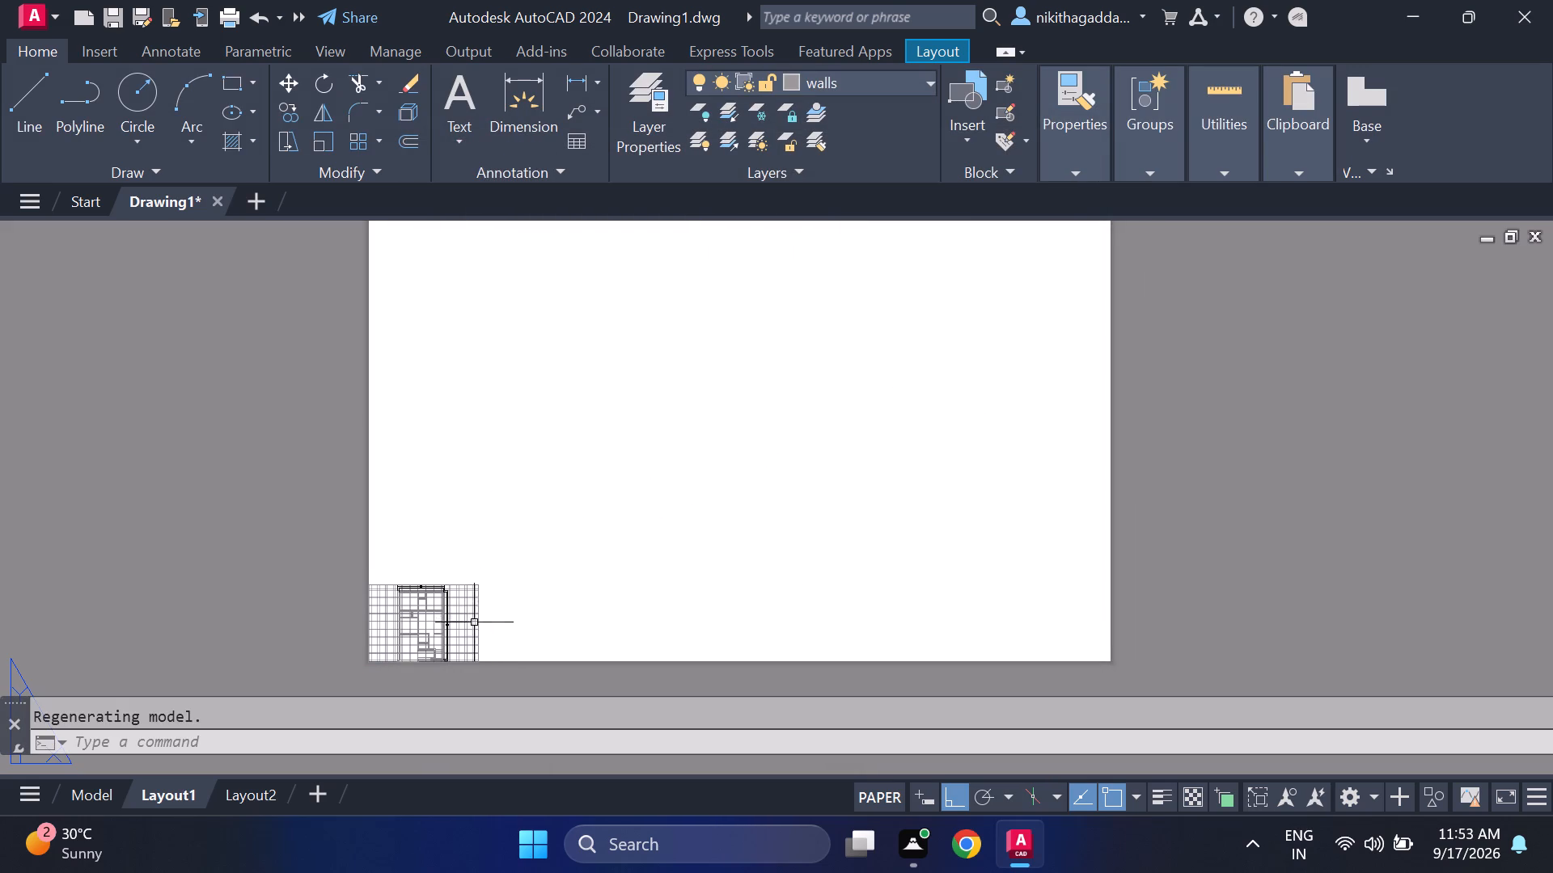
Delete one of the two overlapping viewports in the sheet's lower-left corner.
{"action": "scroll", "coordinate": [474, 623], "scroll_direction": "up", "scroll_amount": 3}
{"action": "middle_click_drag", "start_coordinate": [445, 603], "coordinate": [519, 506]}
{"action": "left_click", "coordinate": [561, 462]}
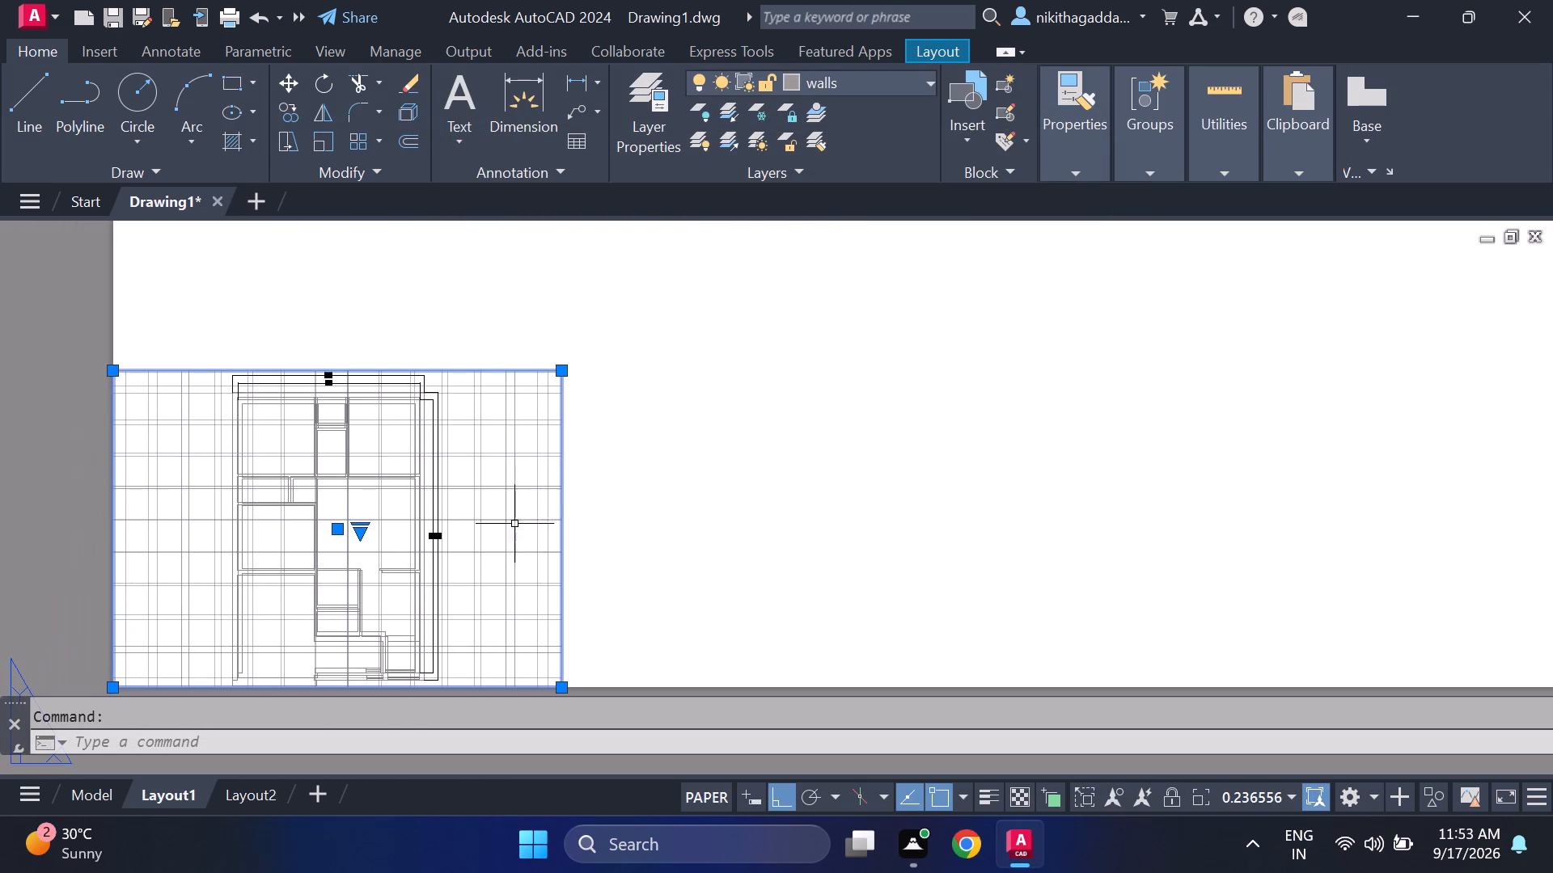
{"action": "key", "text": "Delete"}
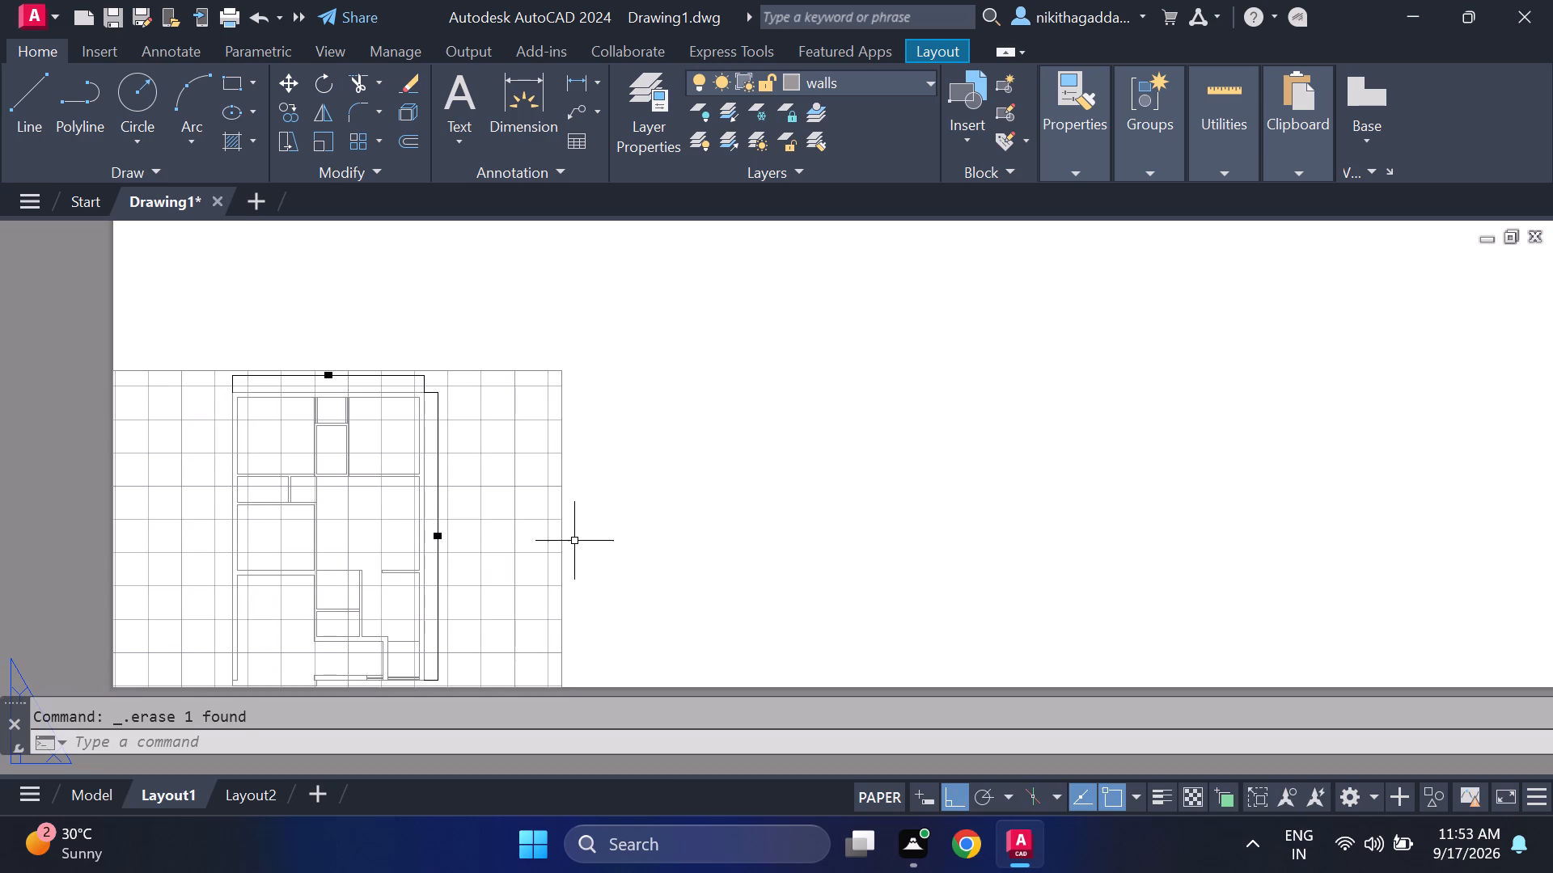
Create a single viewport from the small viewport's upper-right corner to the B0 sheet's upper-right corner.
{"action": "left_click", "coordinate": [643, 337]}
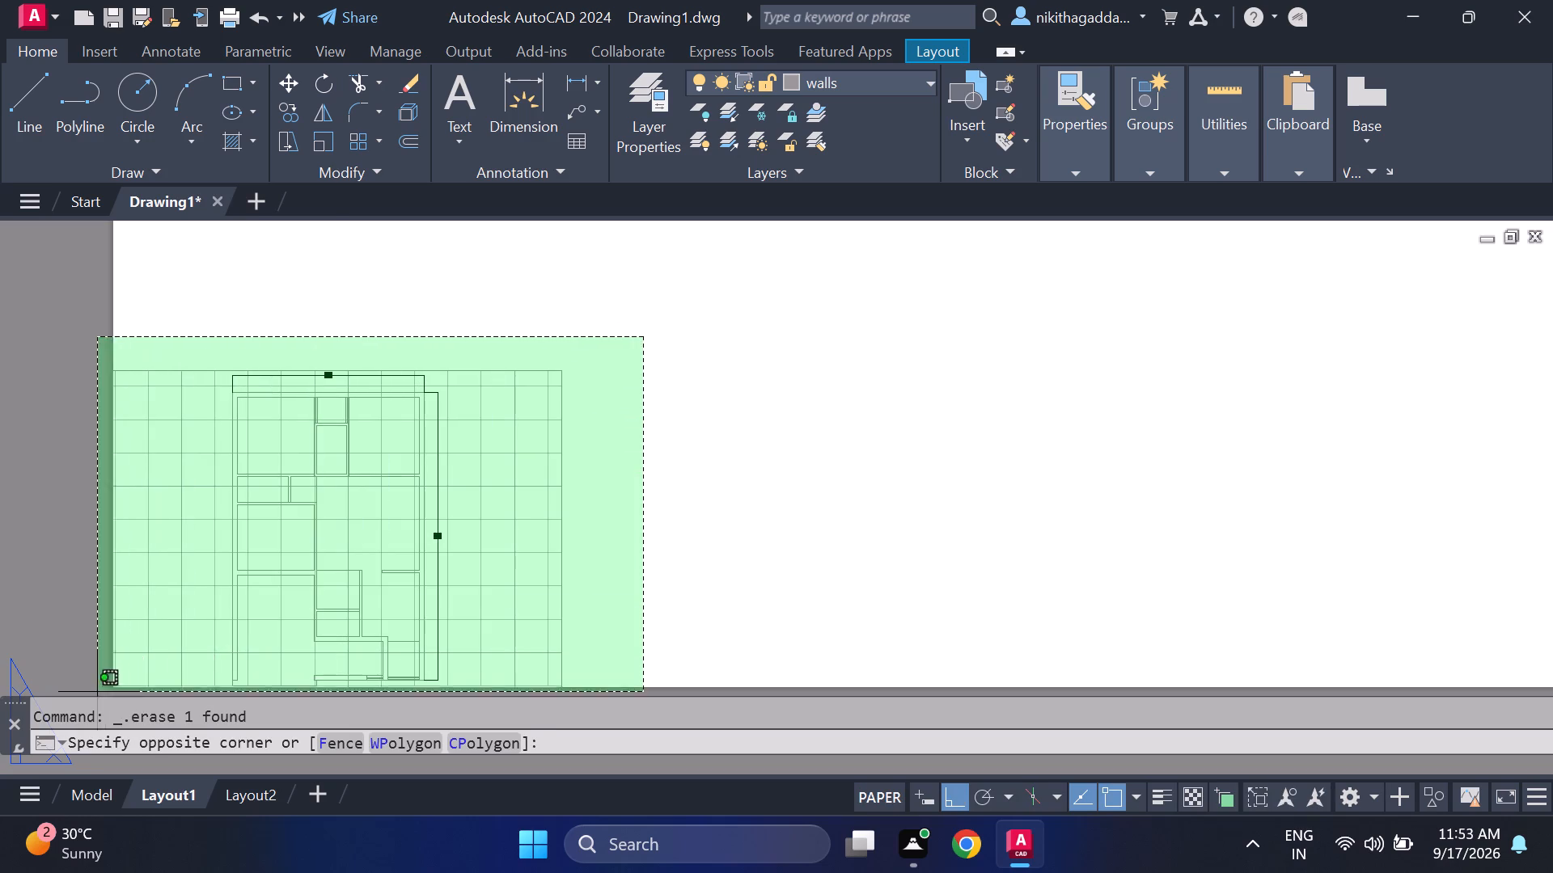
{"action": "left_click", "coordinate": [97, 692]}
{"action": "scroll", "coordinate": [539, 565], "scroll_direction": "down", "scroll_amount": 3}
{"action": "type", "text": "viewports"}
{"action": "key", "text": "Return"}
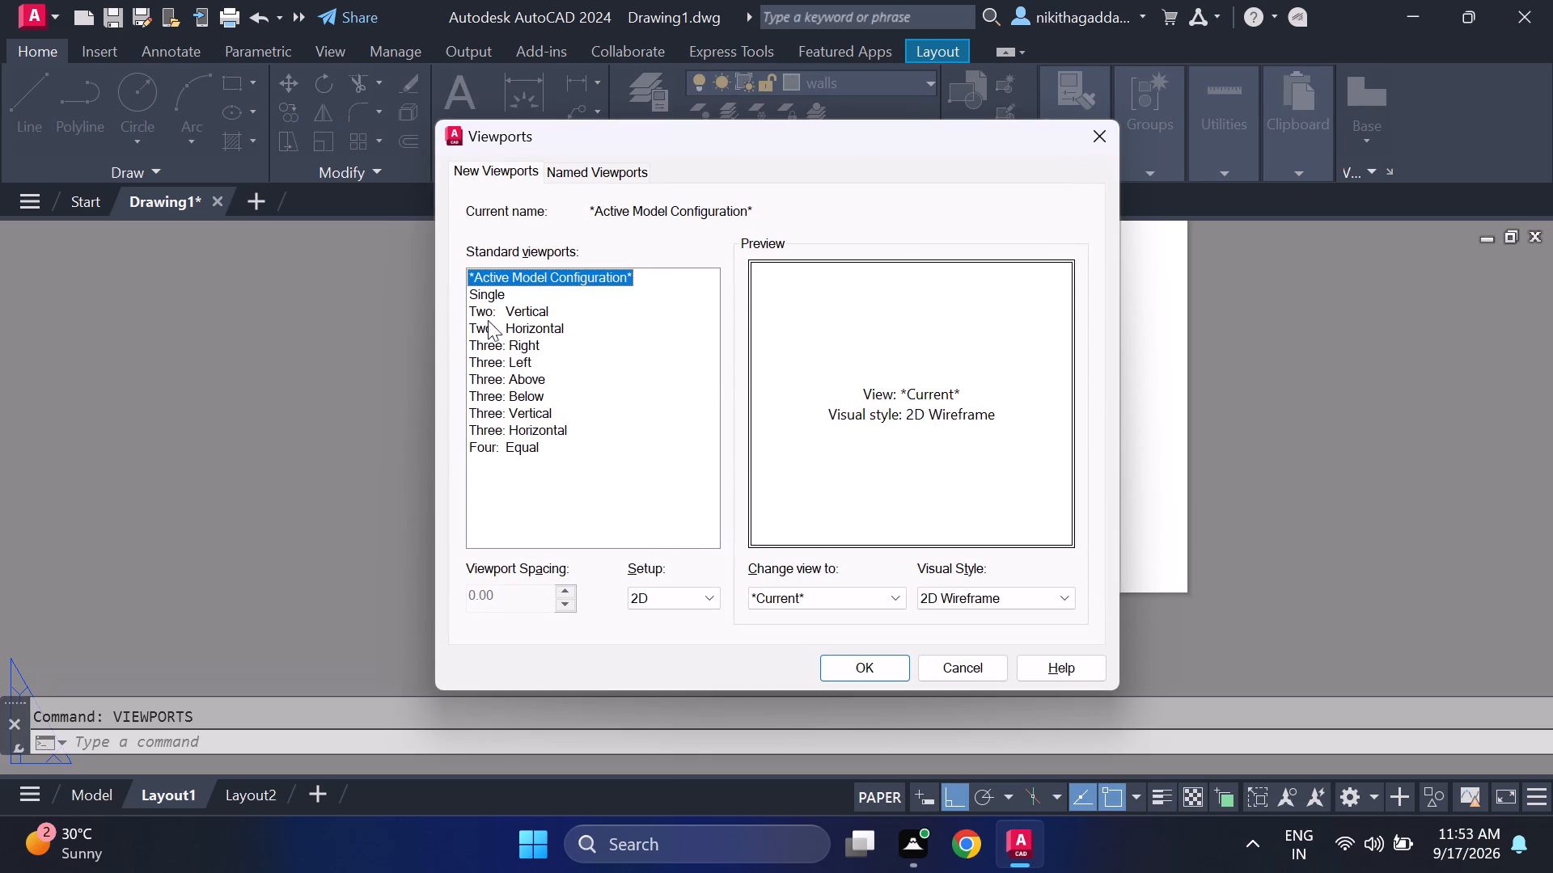
{"action": "left_click", "coordinate": [486, 285]}
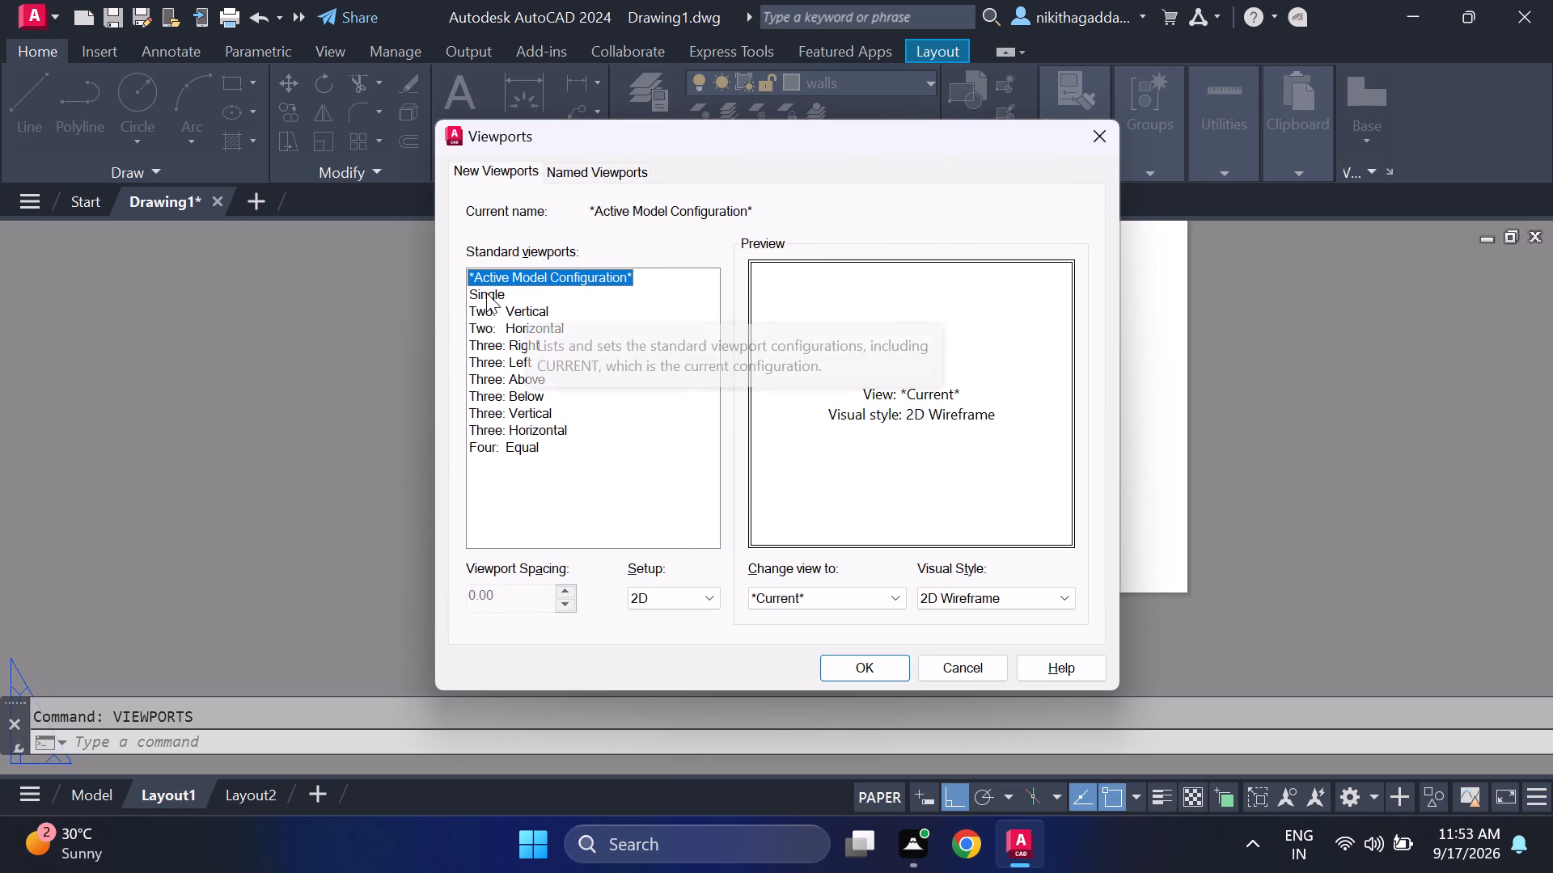
{"action": "left_click", "coordinate": [486, 293]}
{"action": "left_click", "coordinate": [823, 670]}
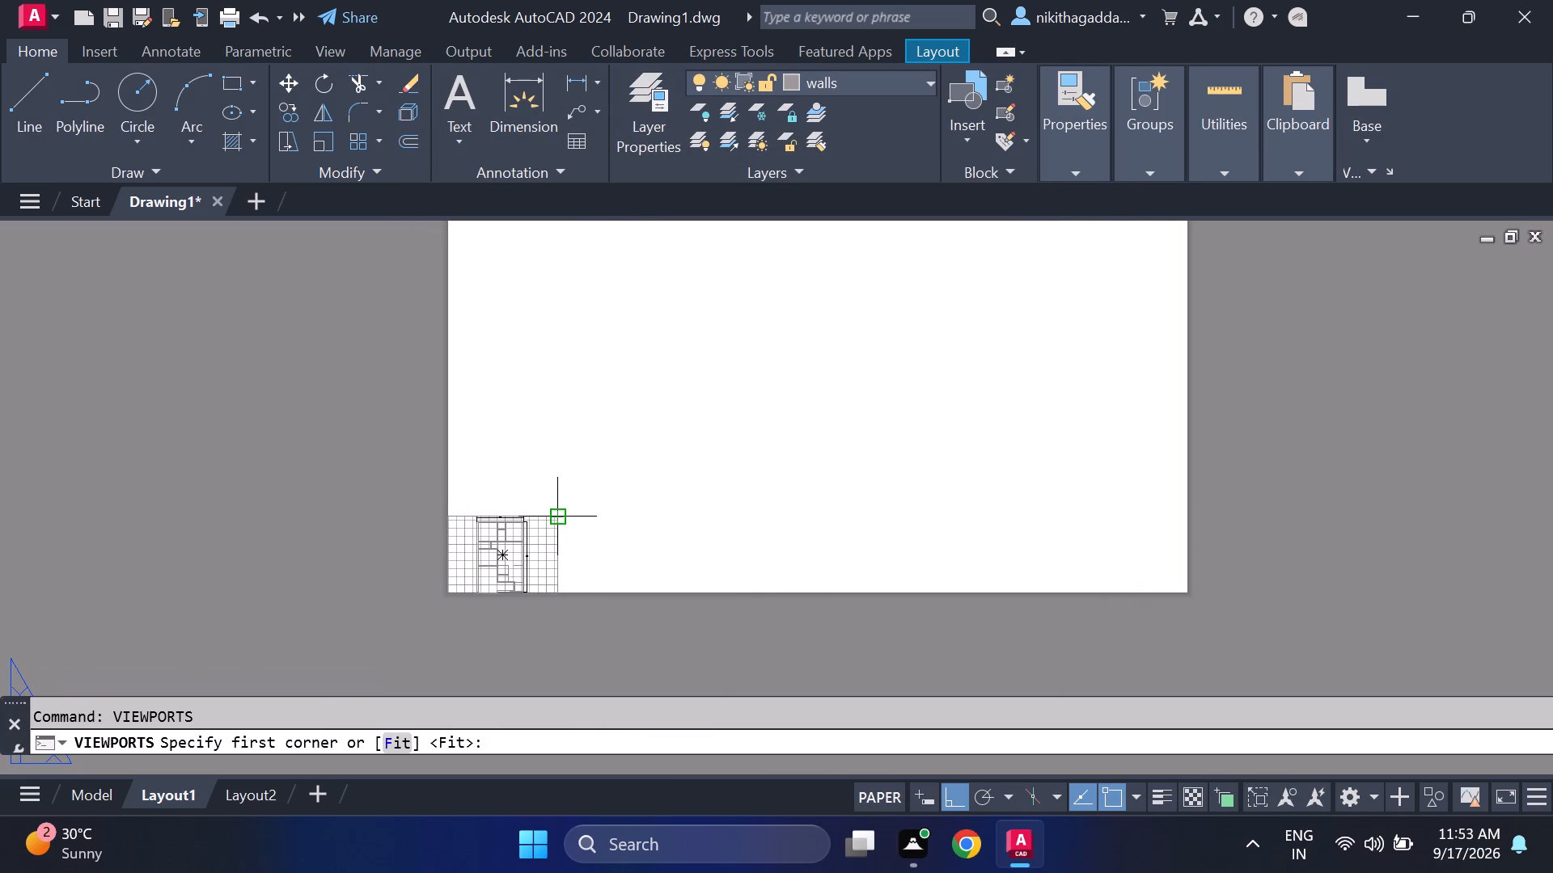
{"action": "left_click_drag", "start_coordinate": [557, 520], "coordinate": [569, 509]}
{"action": "scroll", "coordinate": [980, 283], "scroll_direction": "down", "scroll_amount": 1}
{"action": "middle_click_drag", "start_coordinate": [981, 289], "coordinate": [748, 473]}
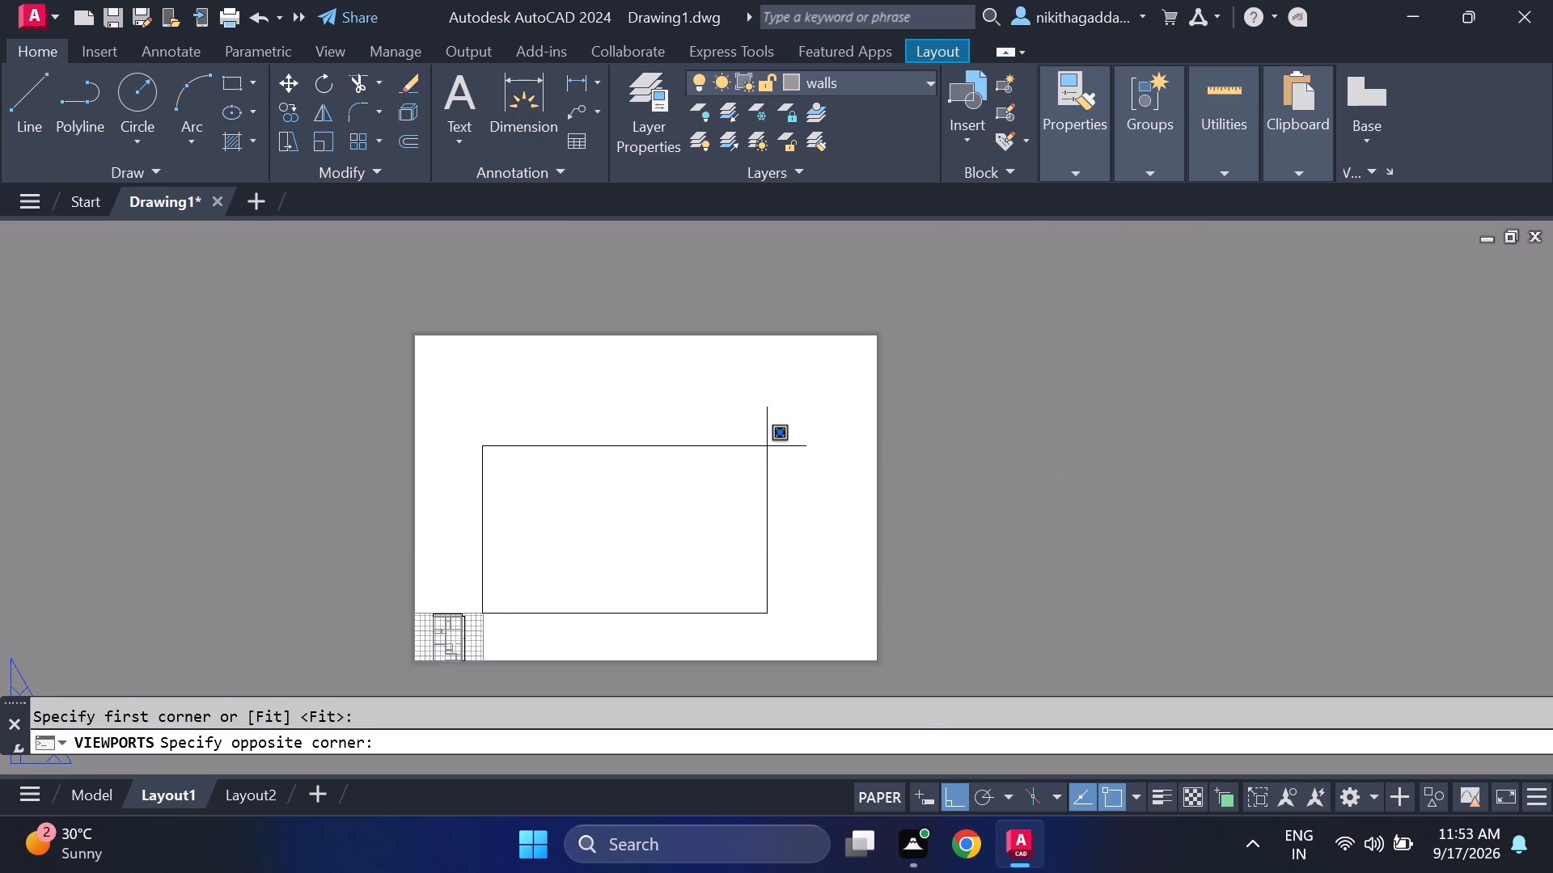
{"action": "left_click", "coordinate": [877, 334]}
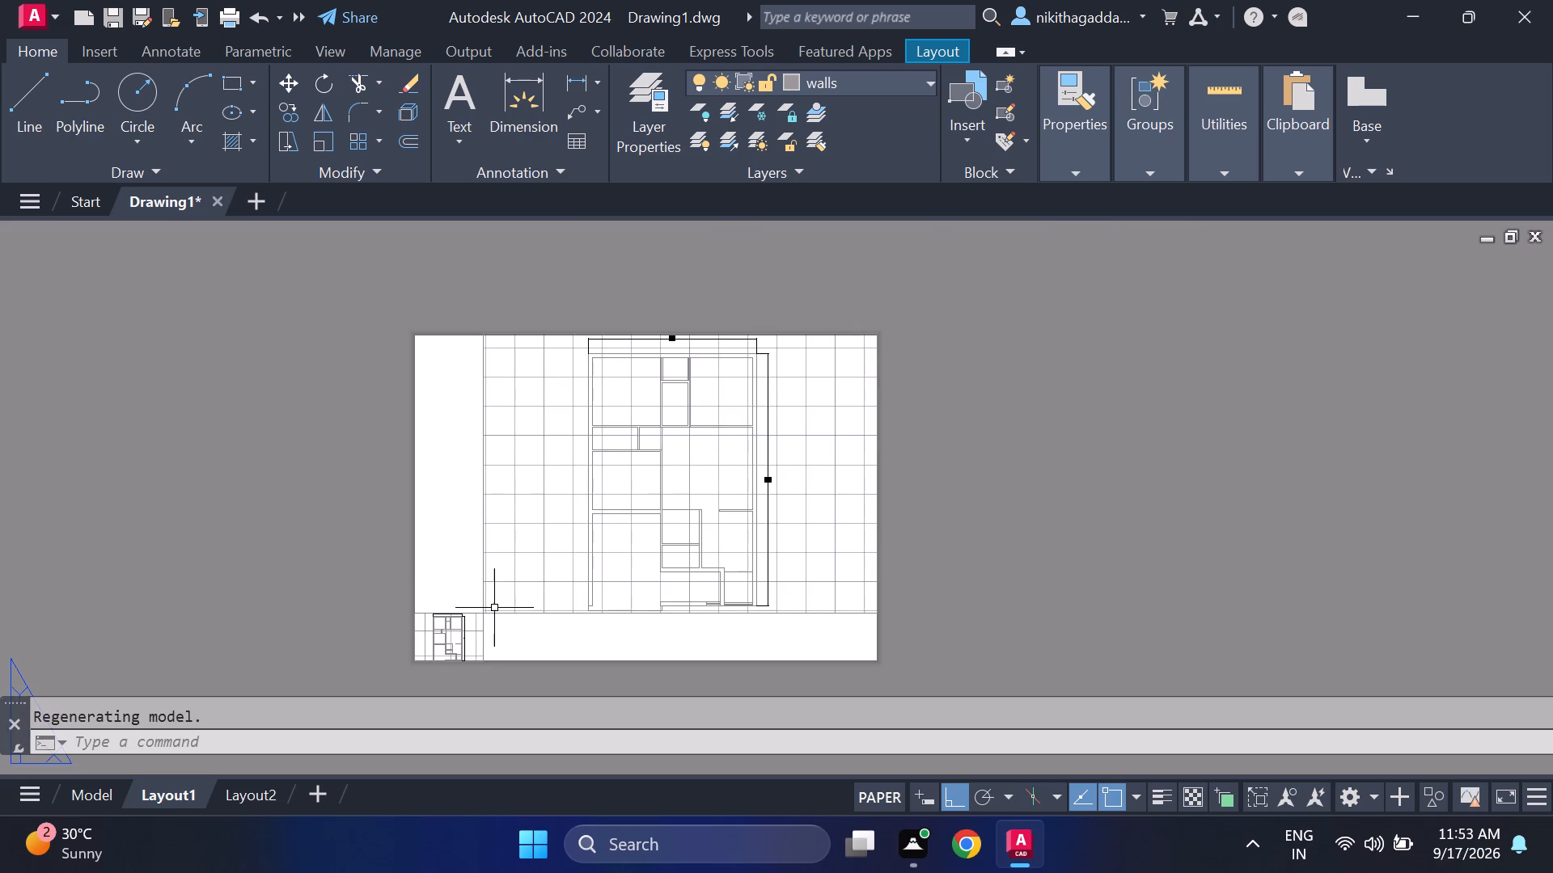
Create another single viewport over the small corner viewport, from its upper-right corner to the sheet's lower-left corner.
{"action": "scroll", "coordinate": [485, 626], "scroll_direction": "up", "scroll_amount": 1}
{"action": "scroll", "coordinate": [569, 619], "scroll_direction": "down", "scroll_amount": 1}
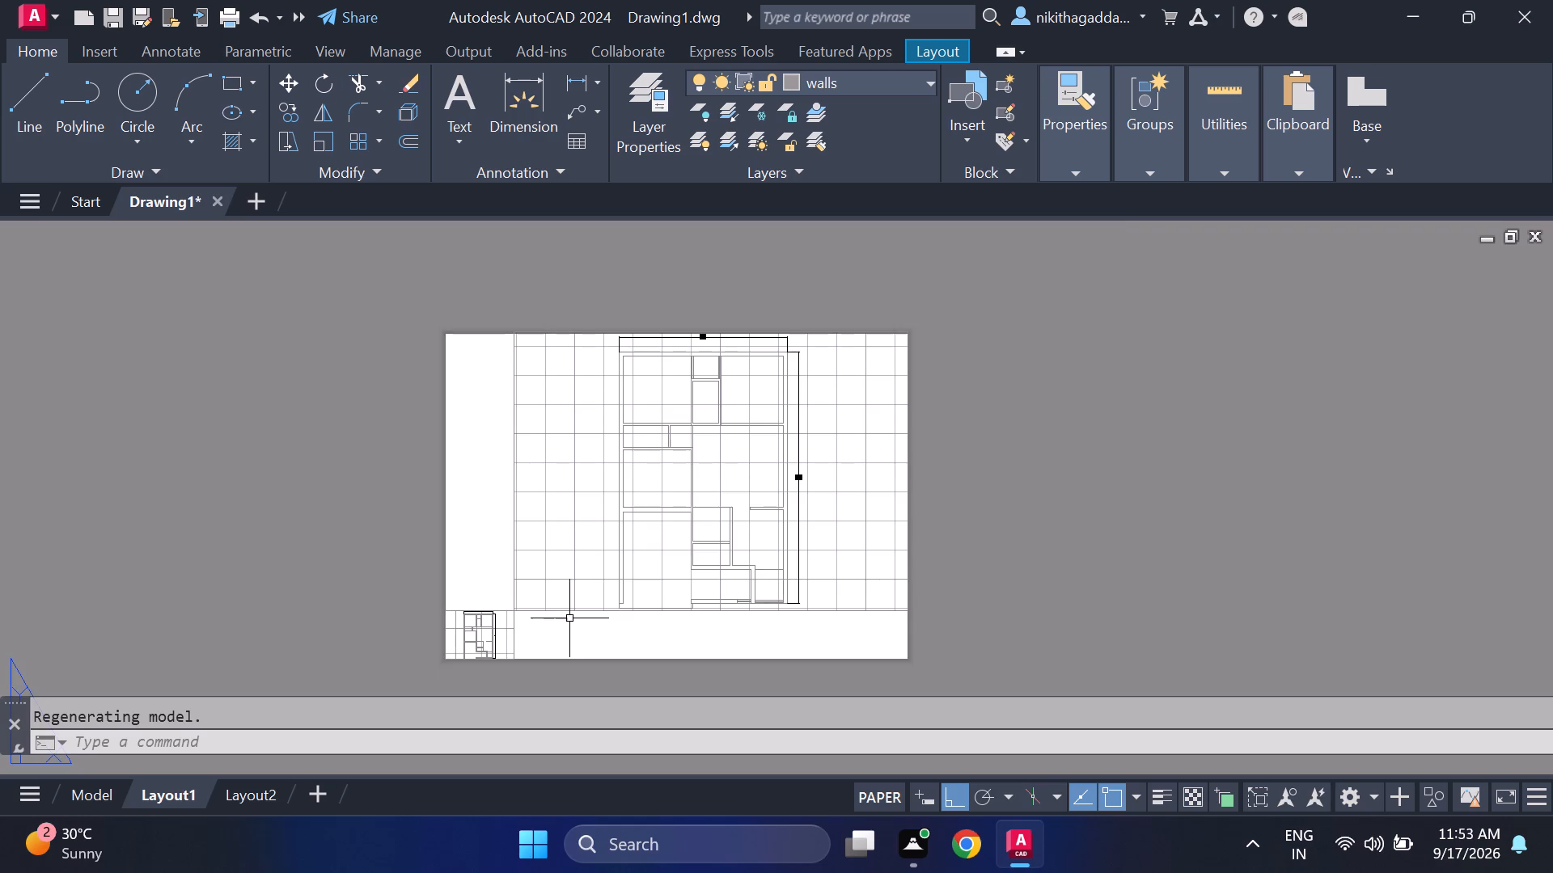
{"action": "middle_click_drag", "start_coordinate": [569, 618], "coordinate": [573, 595]}
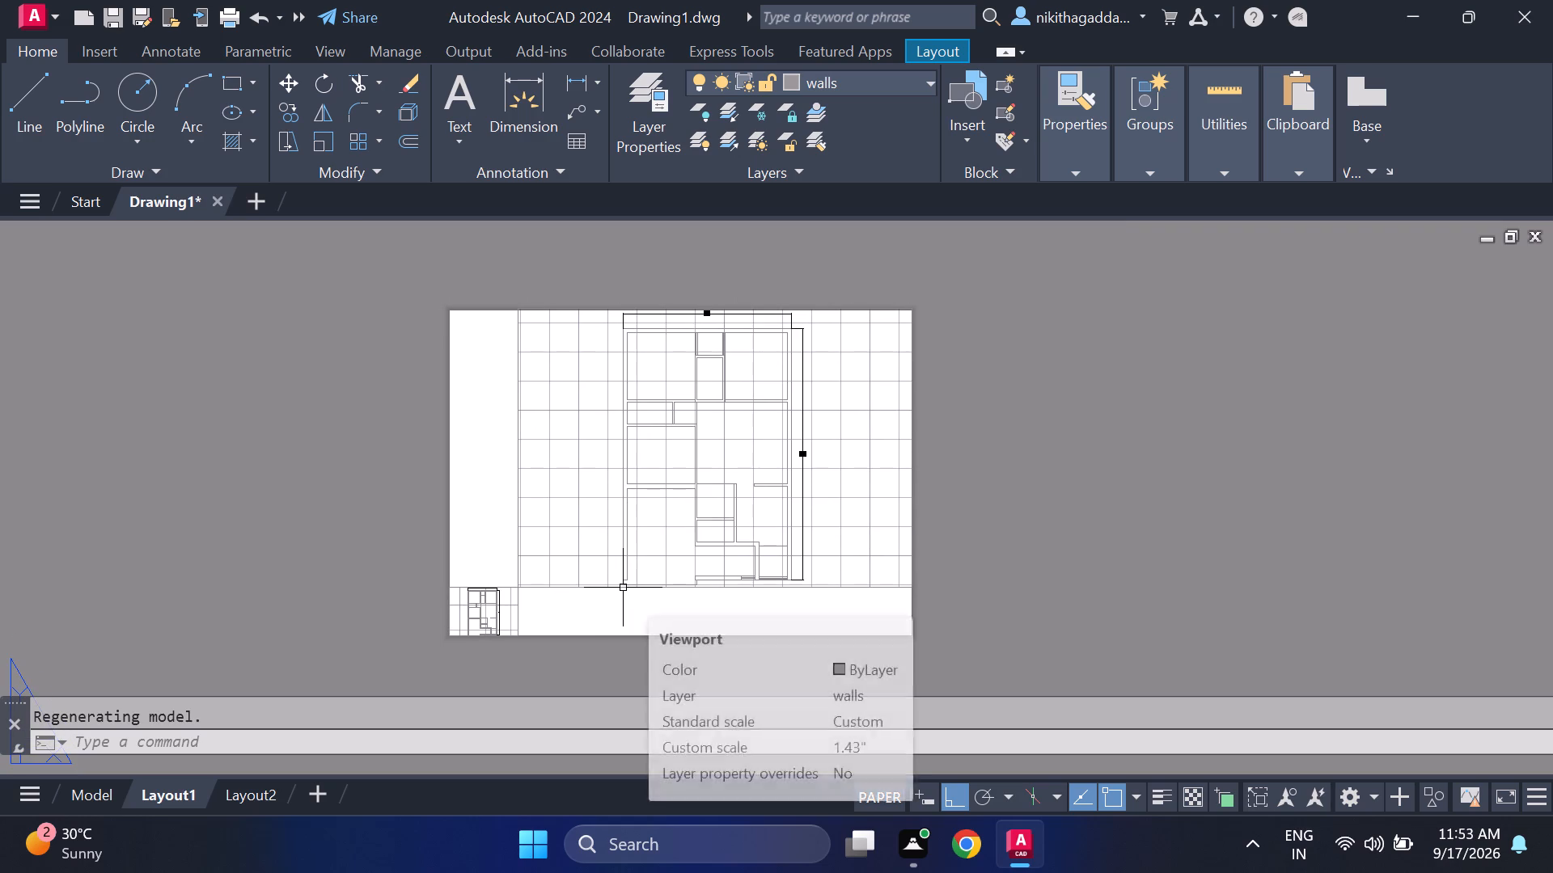
{"action": "type", "text": "viewports"}
{"action": "key", "text": "Return"}
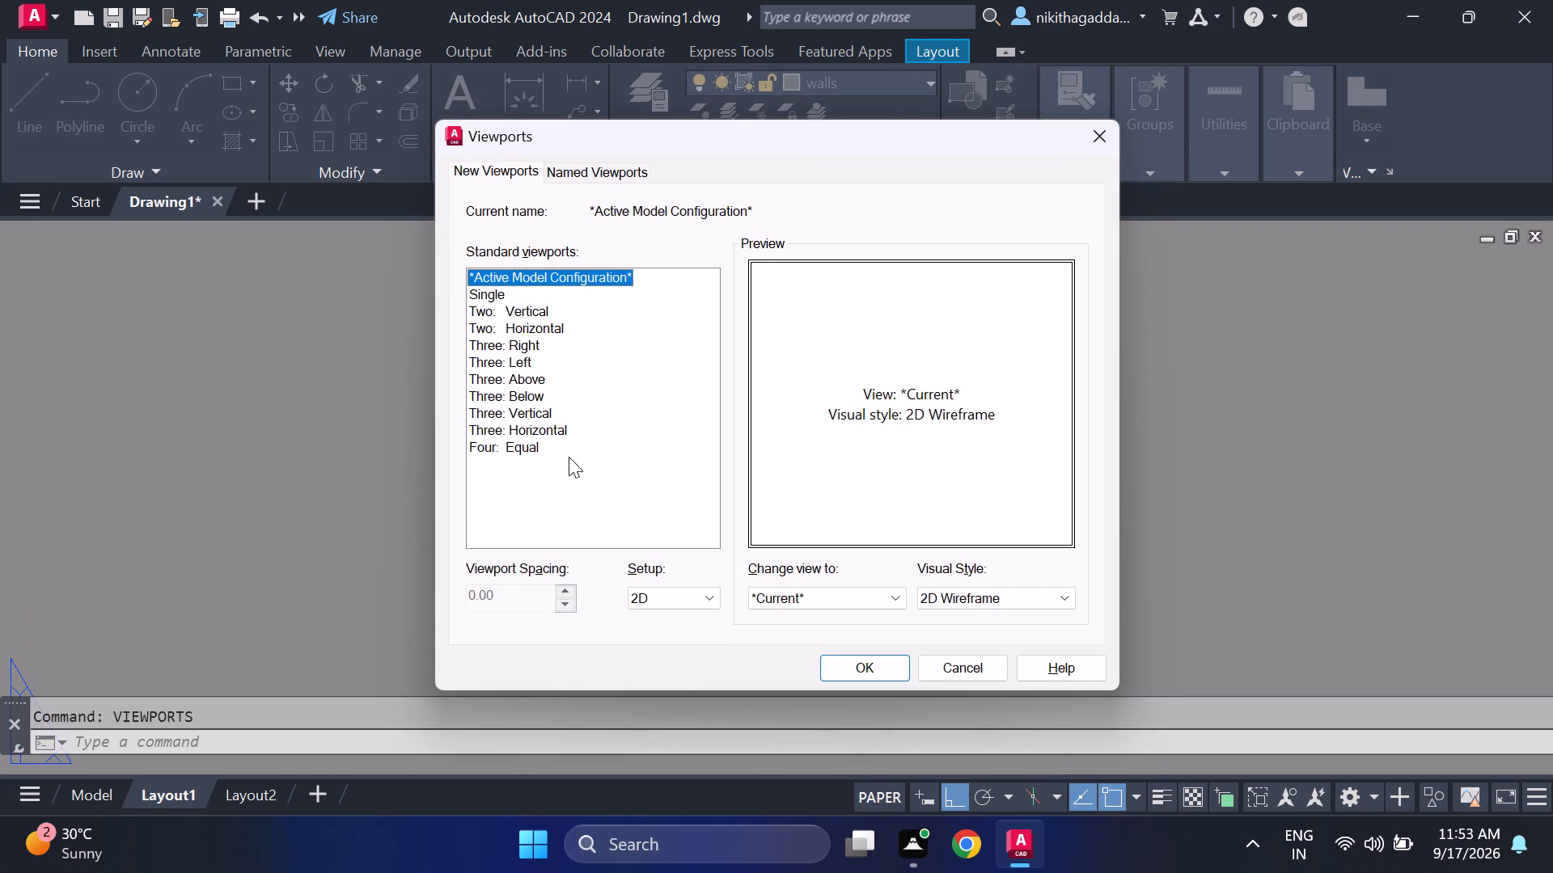
{"action": "left_click", "coordinate": [492, 293]}
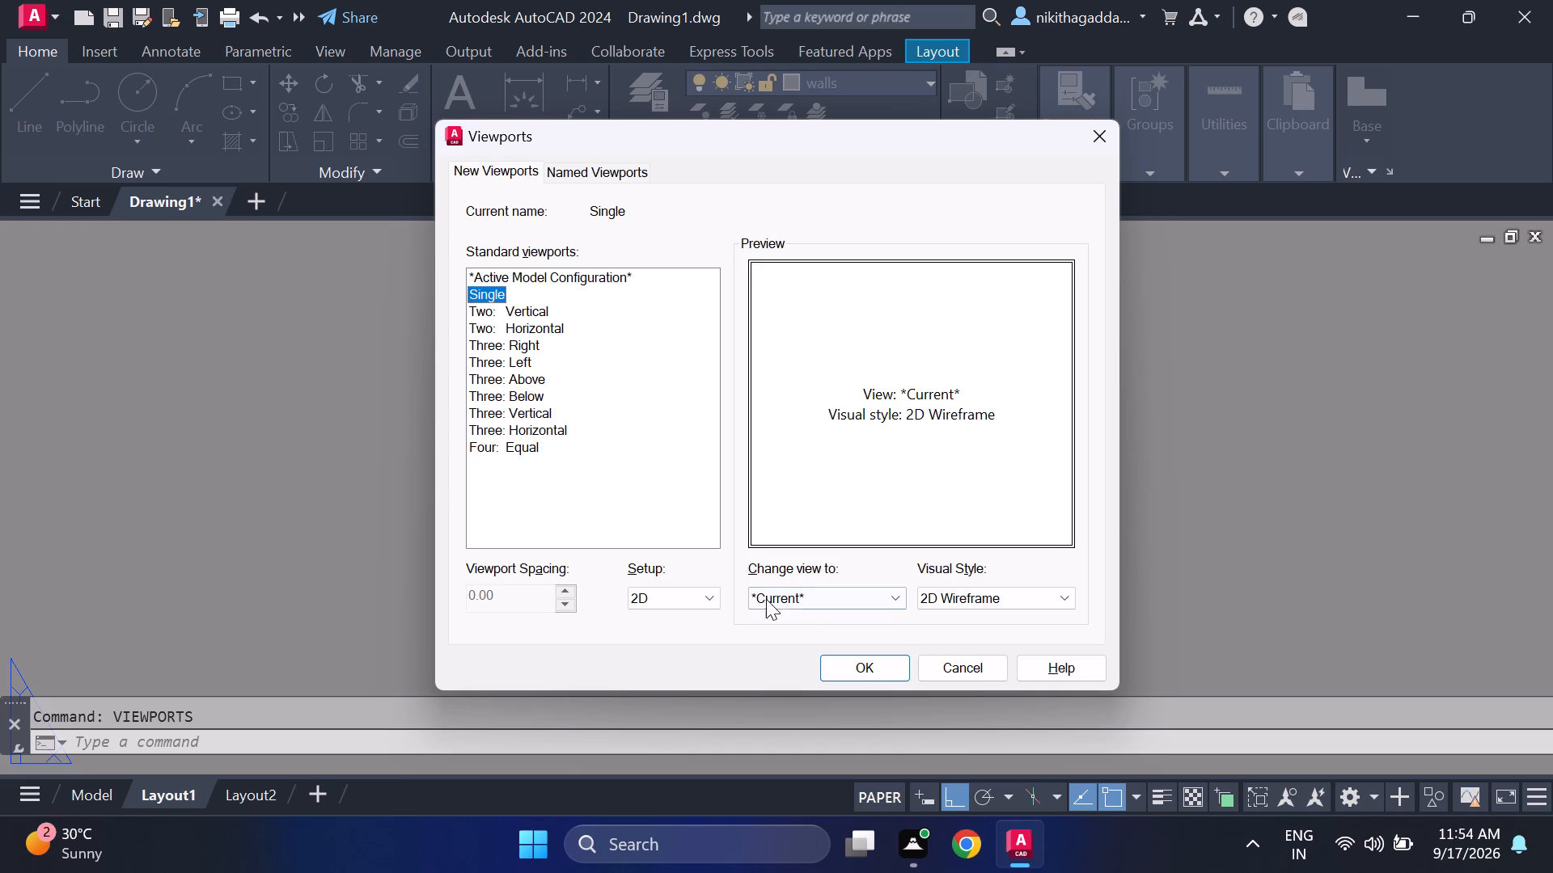
{"action": "left_click_drag", "start_coordinate": [849, 672], "coordinate": [836, 659]}
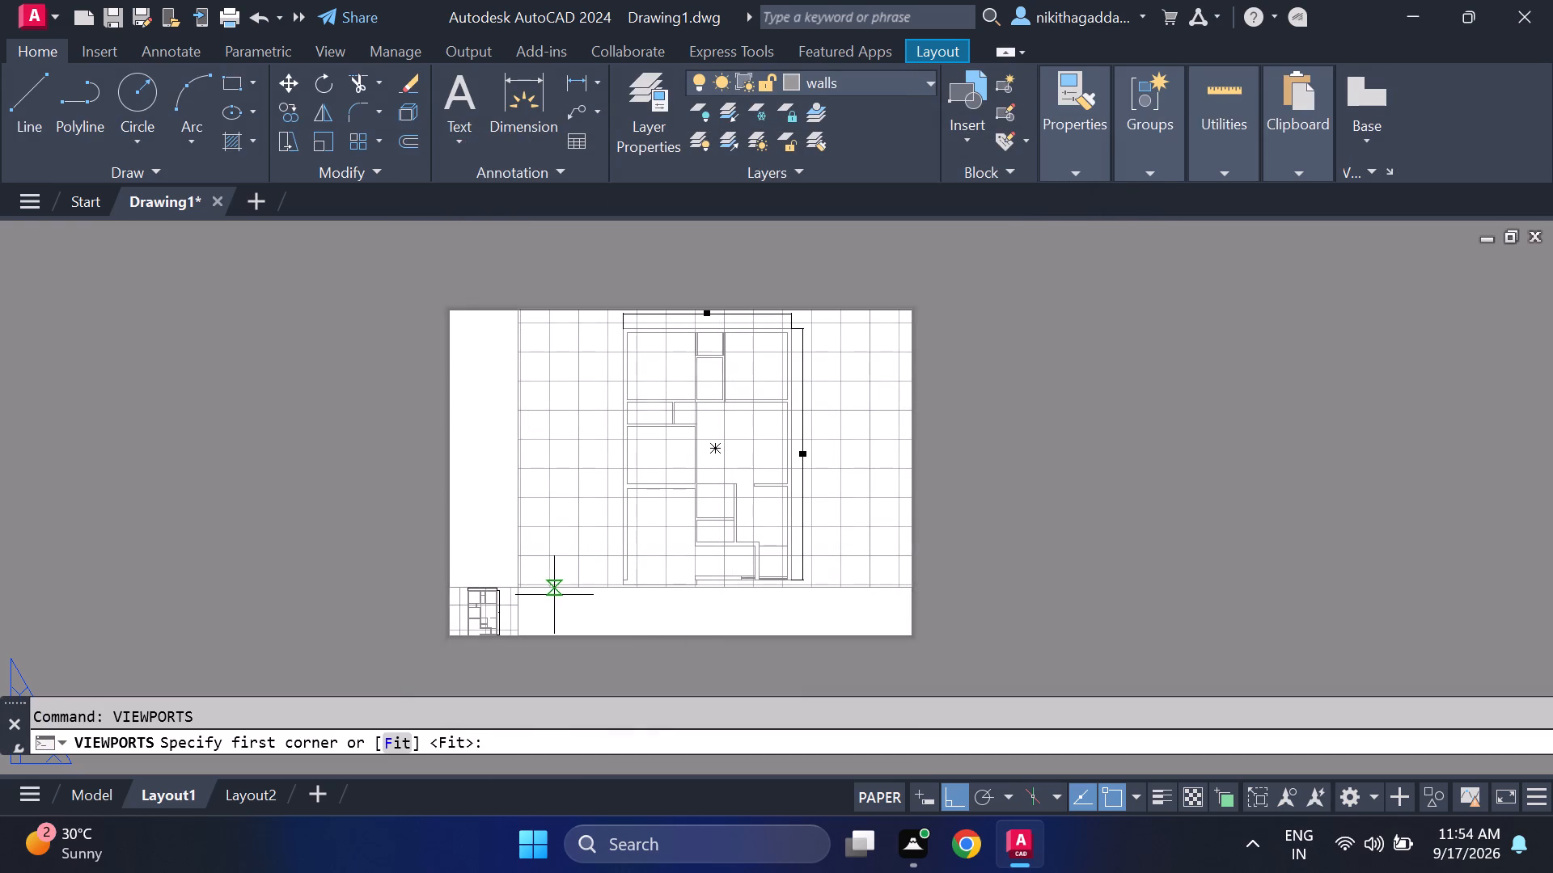
{"action": "middle_click_drag", "start_coordinate": [546, 603], "coordinate": [556, 526]}
{"action": "scroll", "coordinate": [537, 525], "scroll_direction": "up", "scroll_amount": 2}
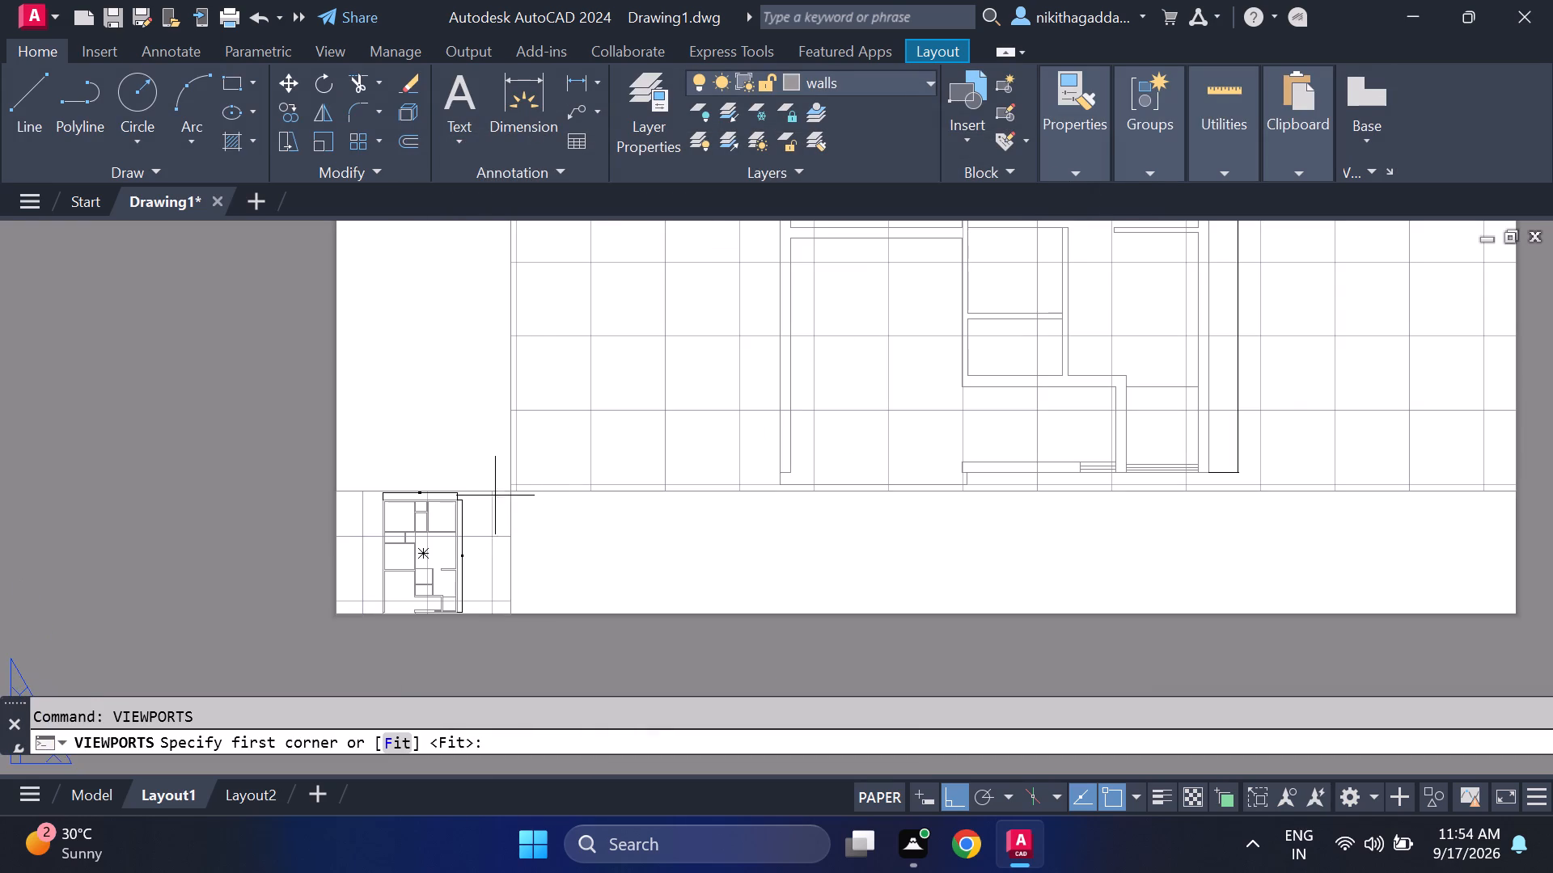
{"action": "left_click", "coordinate": [506, 495]}
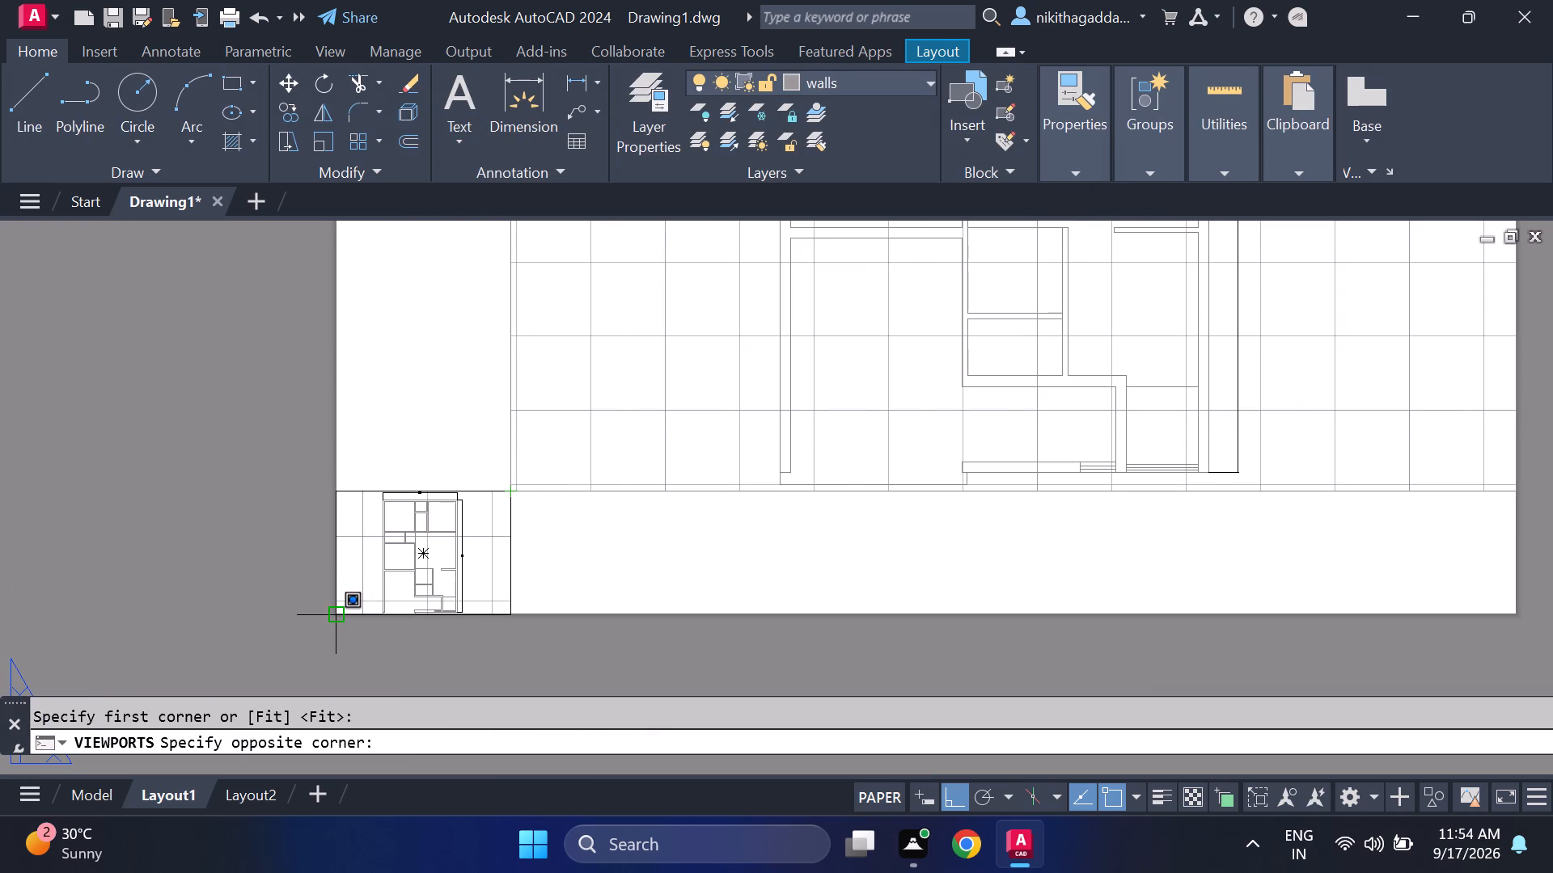
{"action": "left_click", "coordinate": [340, 614]}
{"action": "scroll", "coordinate": [724, 470], "scroll_direction": "down", "scroll_amount": 3}
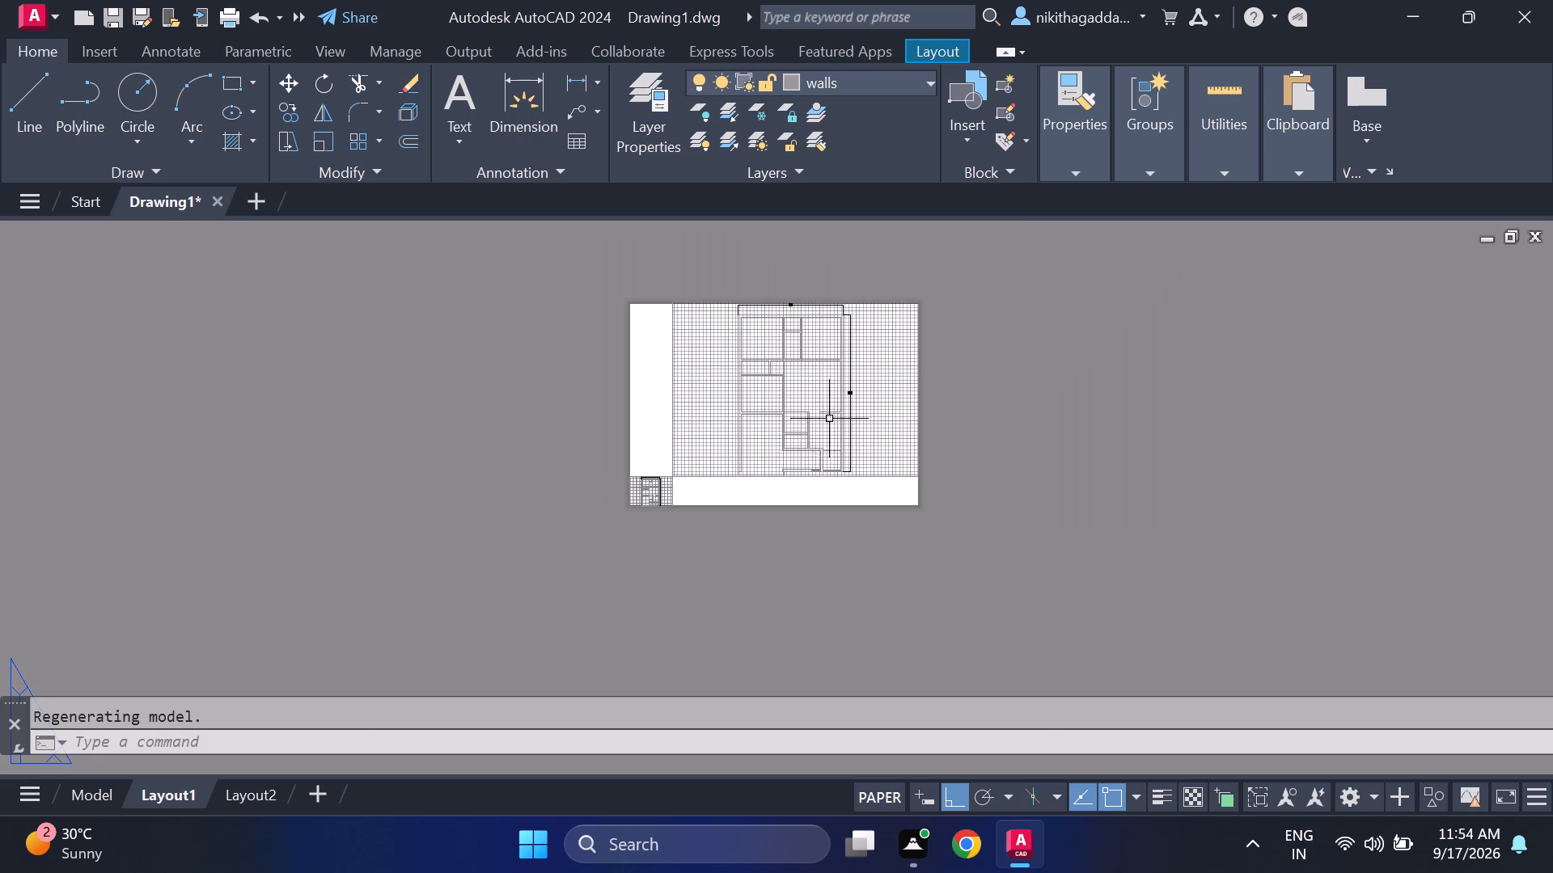
Delete both overlapping small viewports in the sheet's lower-left corner, keeping the large floor plan viewport.
{"action": "scroll", "coordinate": [830, 365], "scroll_direction": "up", "scroll_amount": 2}
{"action": "scroll", "coordinate": [856, 364], "scroll_direction": "down", "scroll_amount": 1}
{"action": "middle_click_drag", "start_coordinate": [872, 398], "coordinate": [774, 472]}
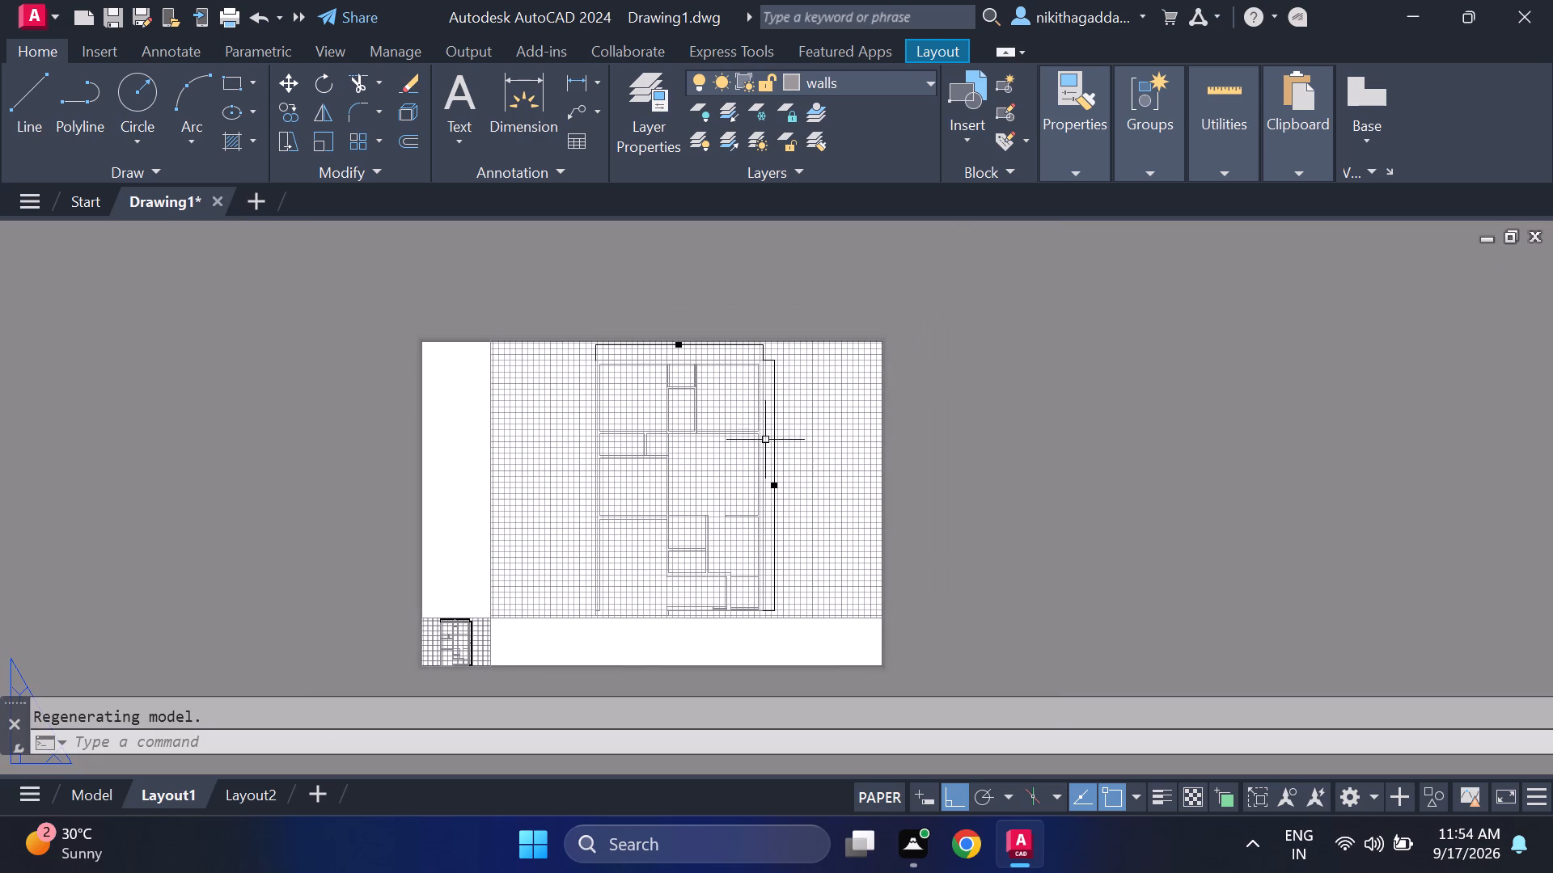
{"action": "scroll", "coordinate": [658, 630], "scroll_direction": "up", "scroll_amount": 4}
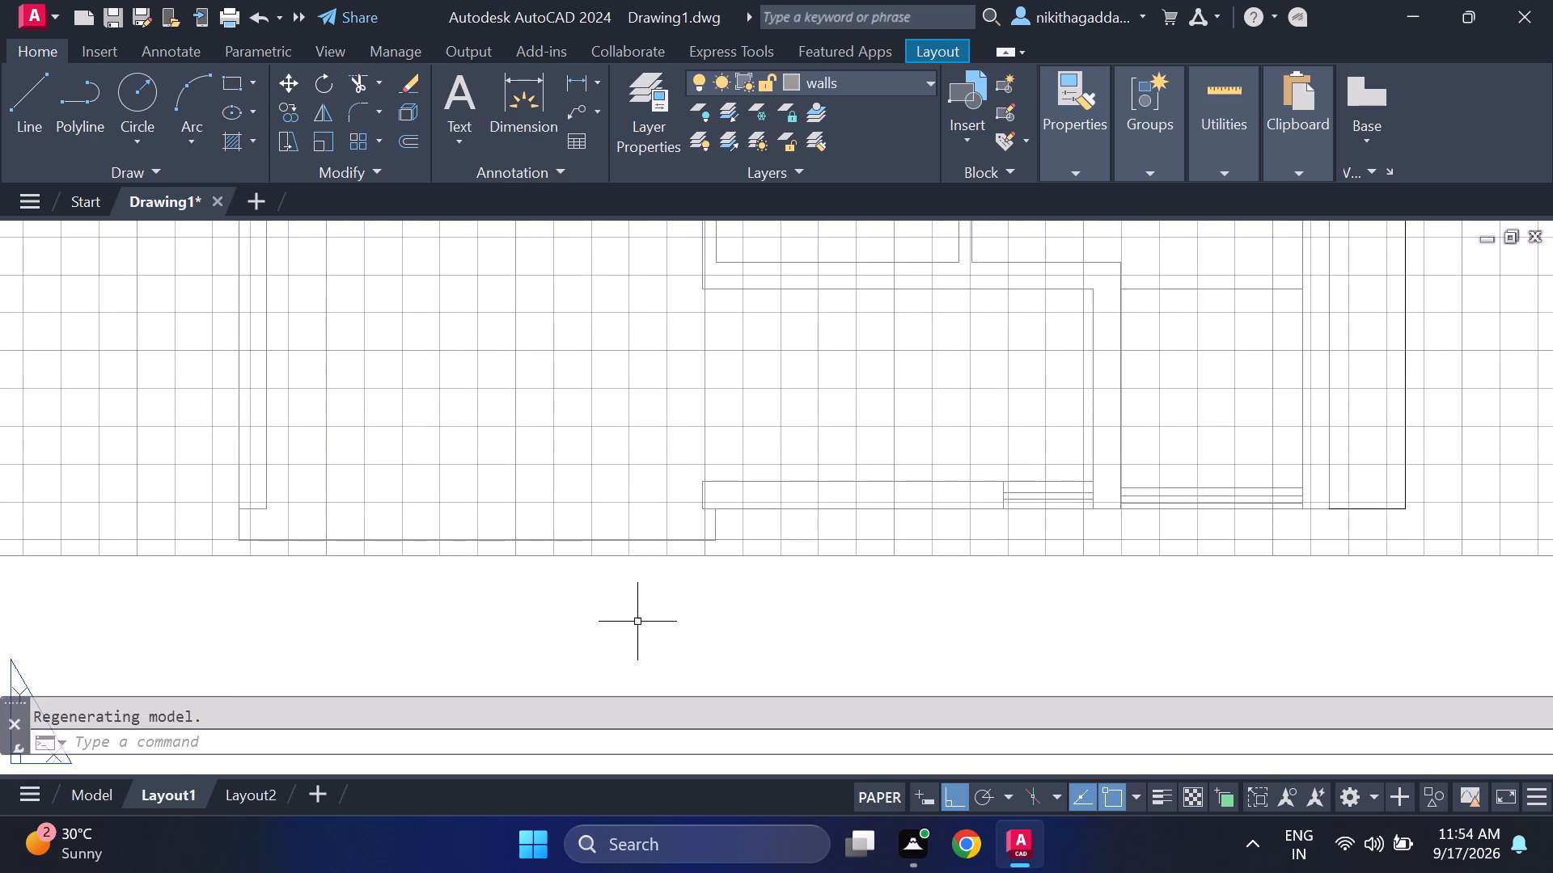
{"action": "scroll", "coordinate": [587, 601], "scroll_direction": "down", "scroll_amount": 3}
{"action": "middle_click_drag", "start_coordinate": [407, 626], "coordinate": [471, 597]}
{"action": "left_click", "coordinate": [459, 597]}
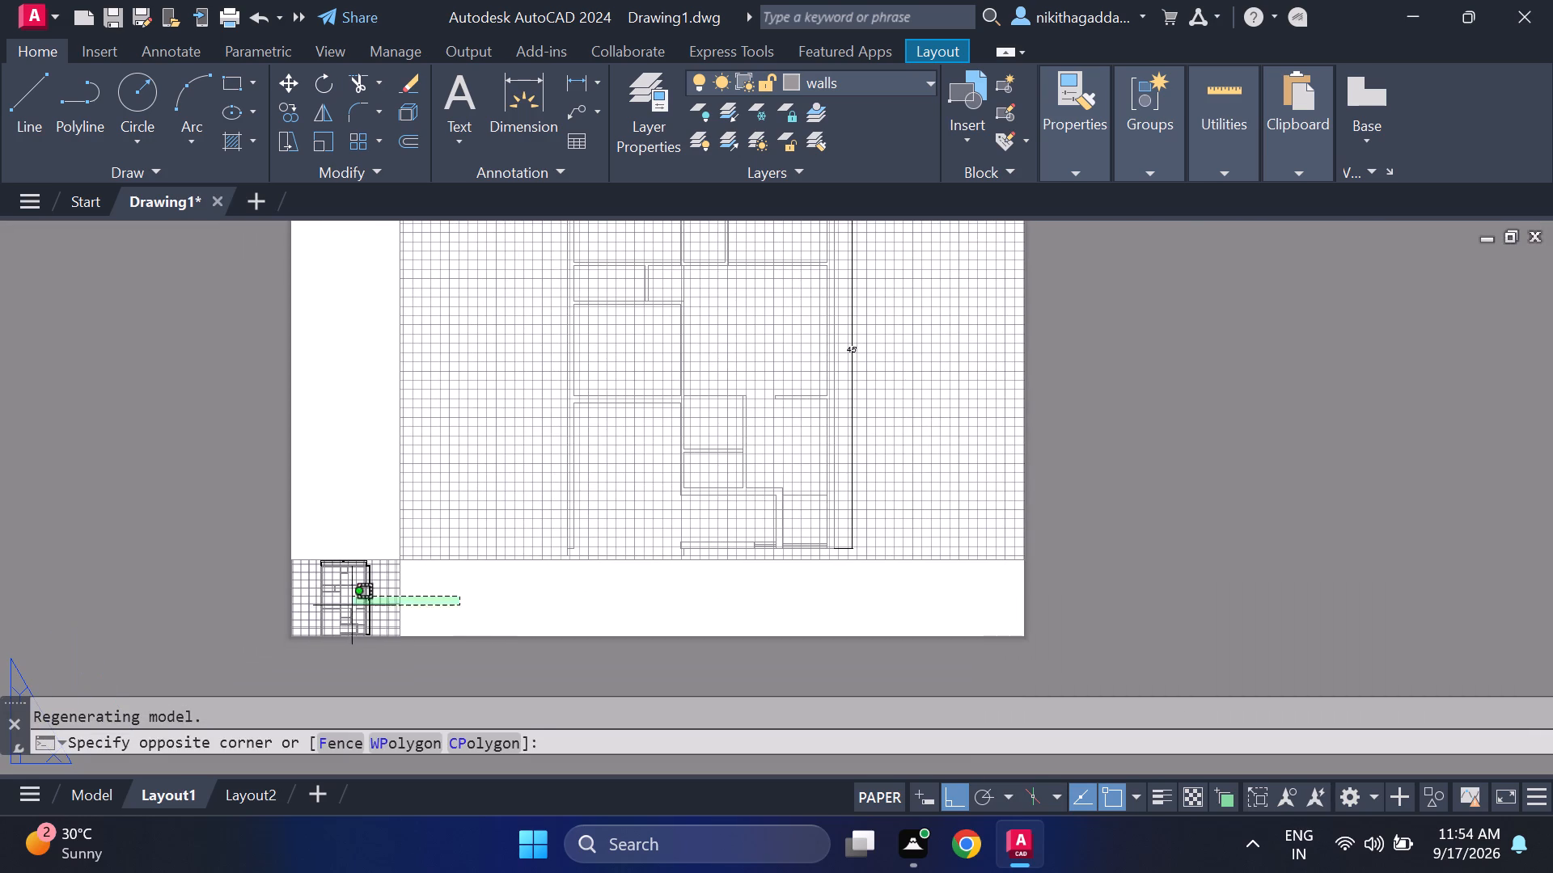
{"action": "left_click", "coordinate": [235, 626]}
{"action": "key", "text": "Delete"}
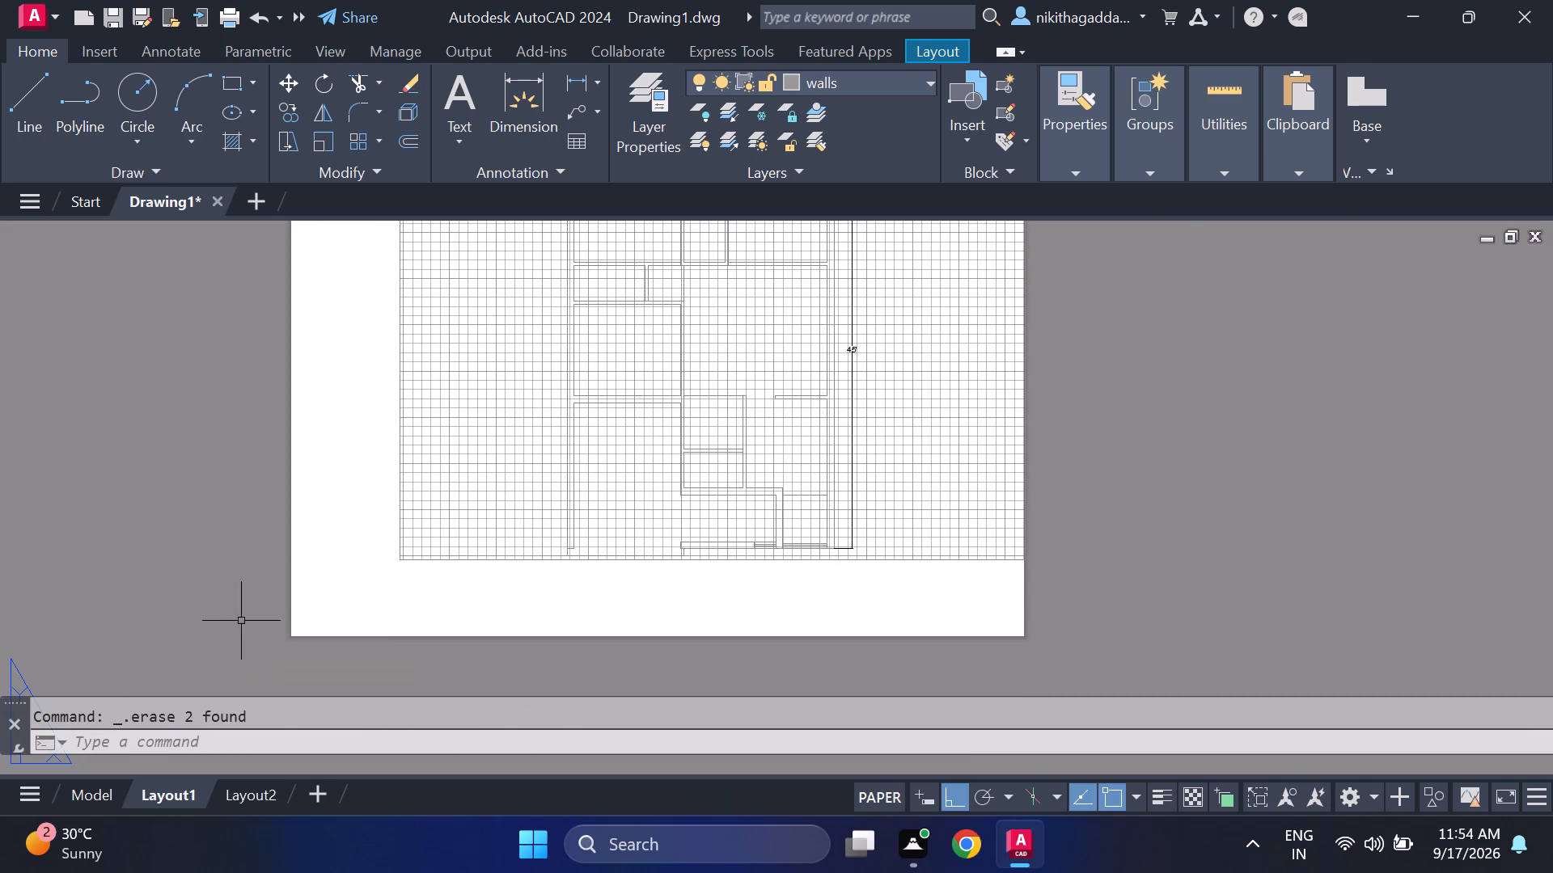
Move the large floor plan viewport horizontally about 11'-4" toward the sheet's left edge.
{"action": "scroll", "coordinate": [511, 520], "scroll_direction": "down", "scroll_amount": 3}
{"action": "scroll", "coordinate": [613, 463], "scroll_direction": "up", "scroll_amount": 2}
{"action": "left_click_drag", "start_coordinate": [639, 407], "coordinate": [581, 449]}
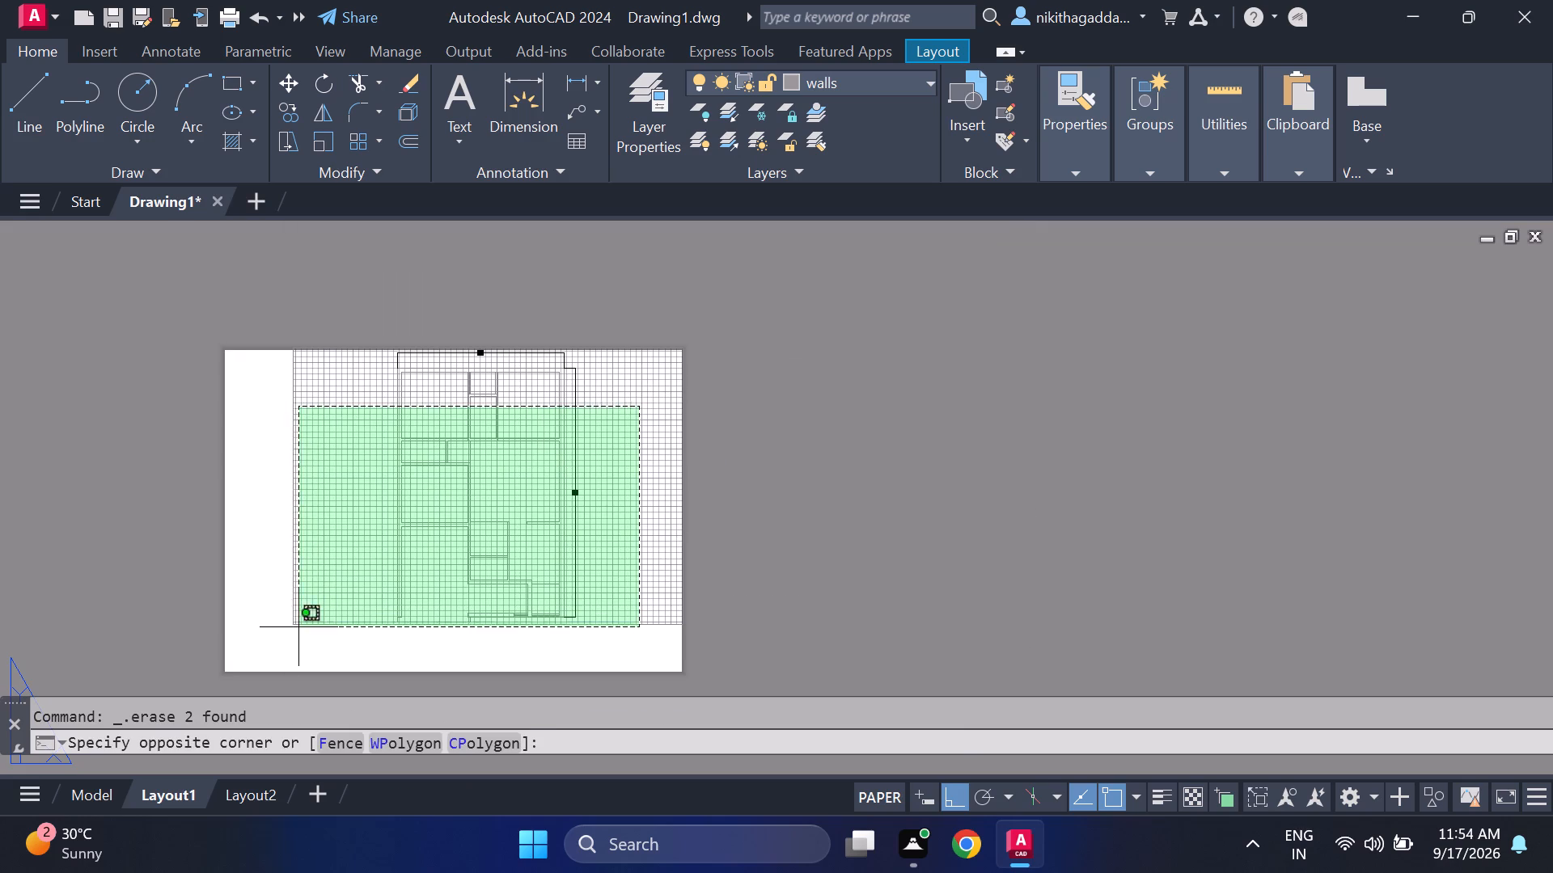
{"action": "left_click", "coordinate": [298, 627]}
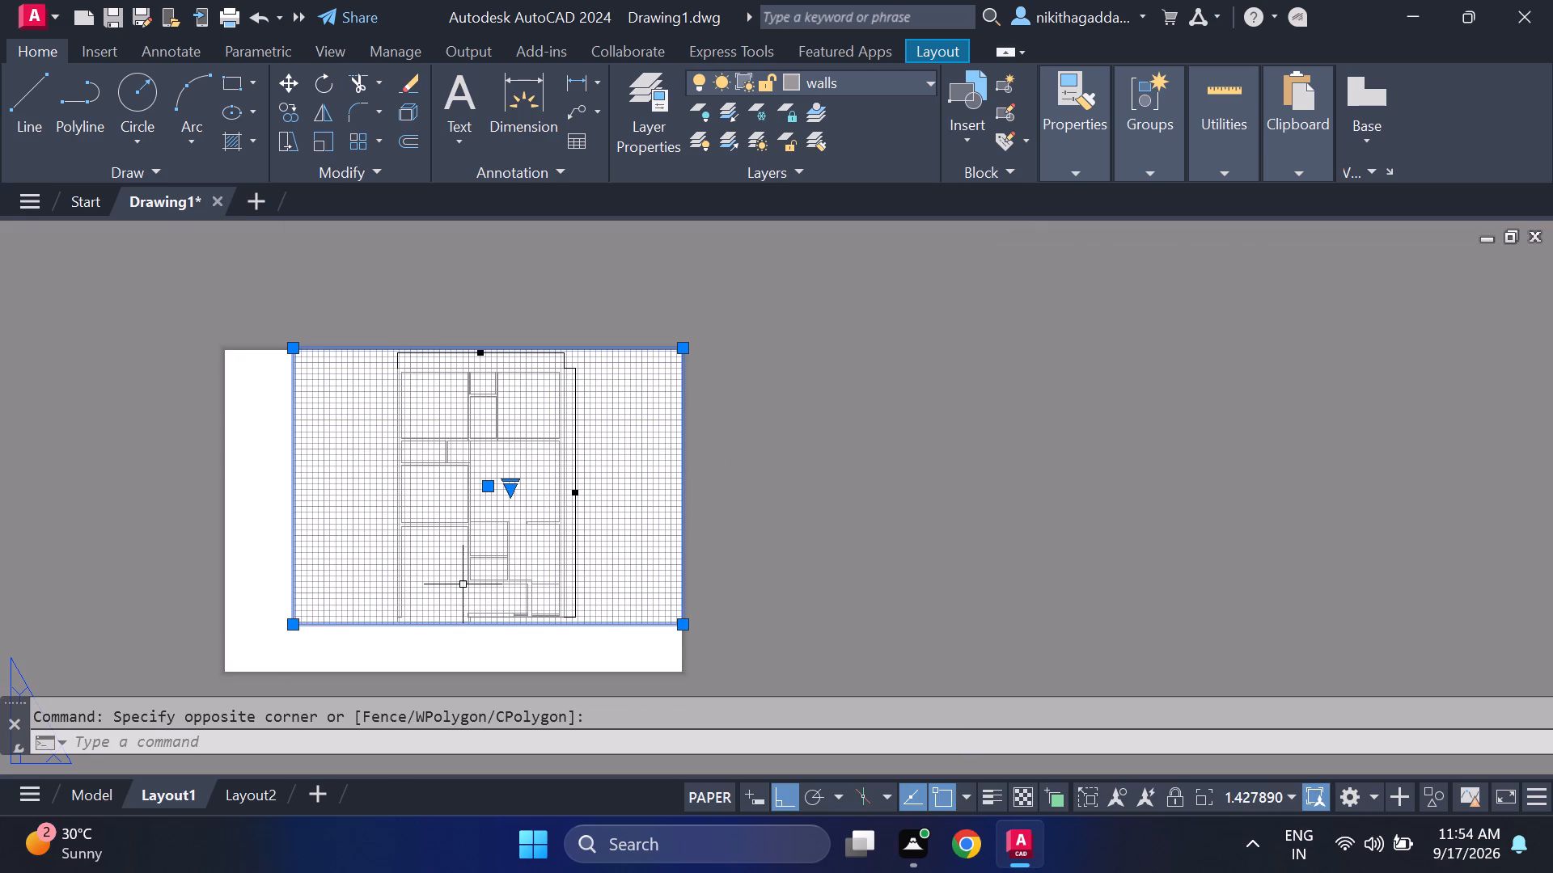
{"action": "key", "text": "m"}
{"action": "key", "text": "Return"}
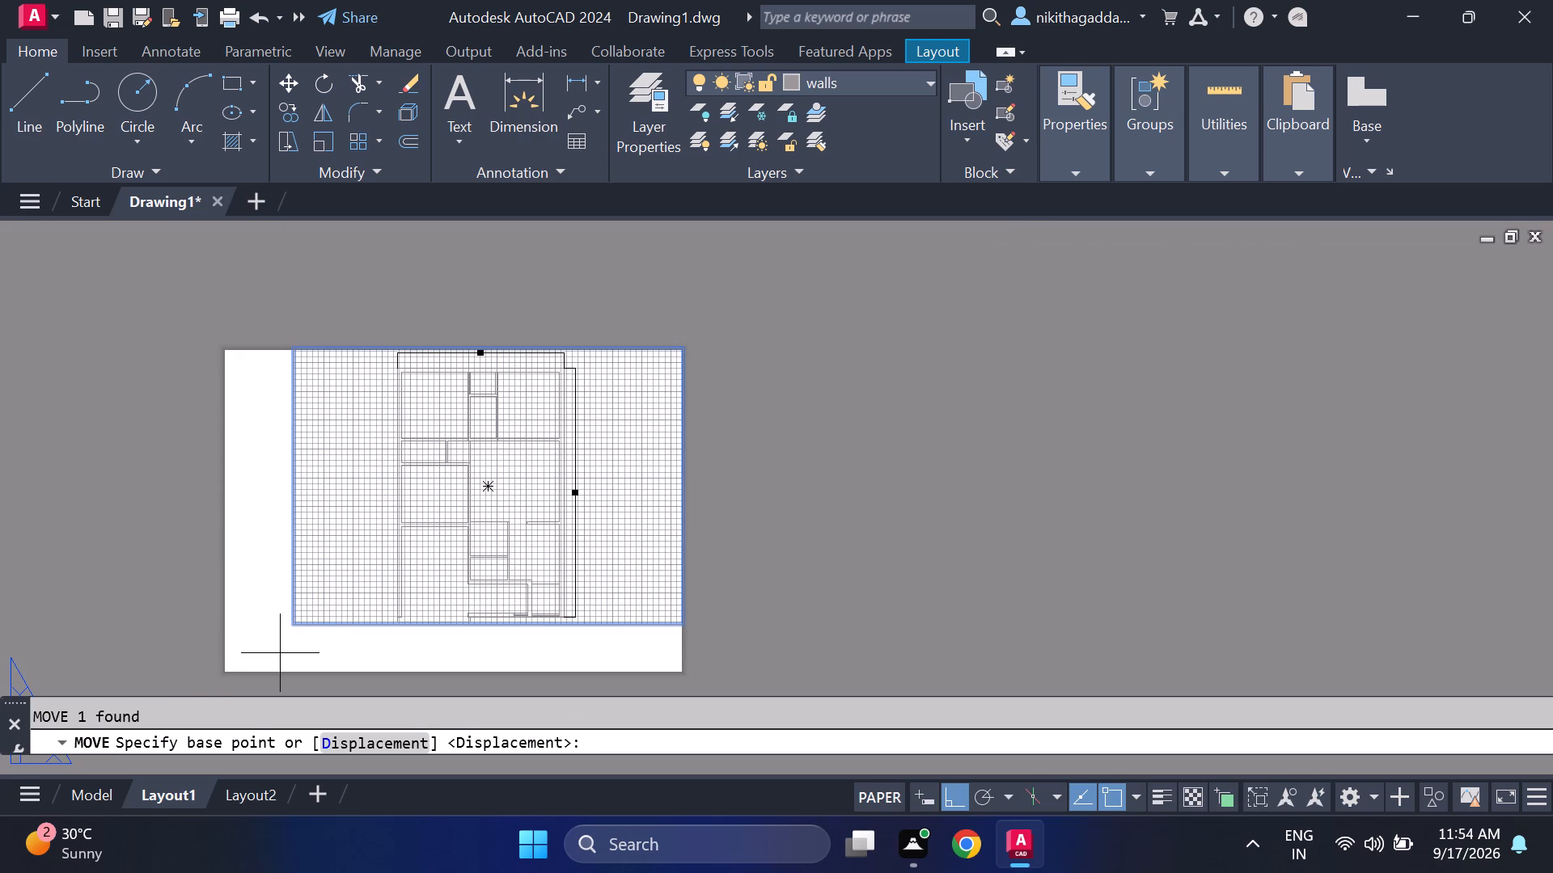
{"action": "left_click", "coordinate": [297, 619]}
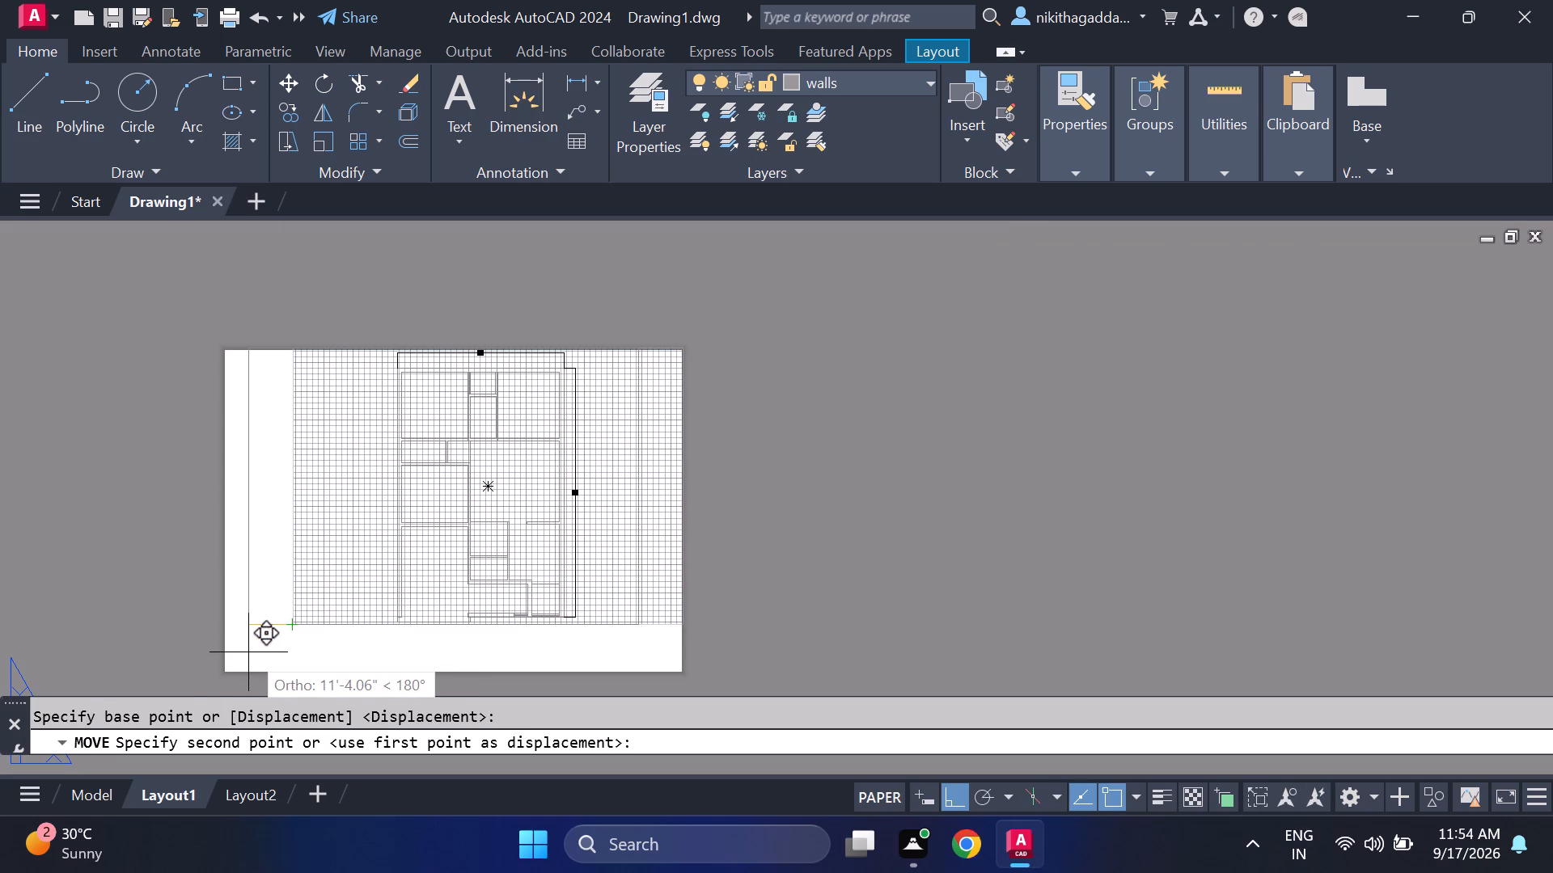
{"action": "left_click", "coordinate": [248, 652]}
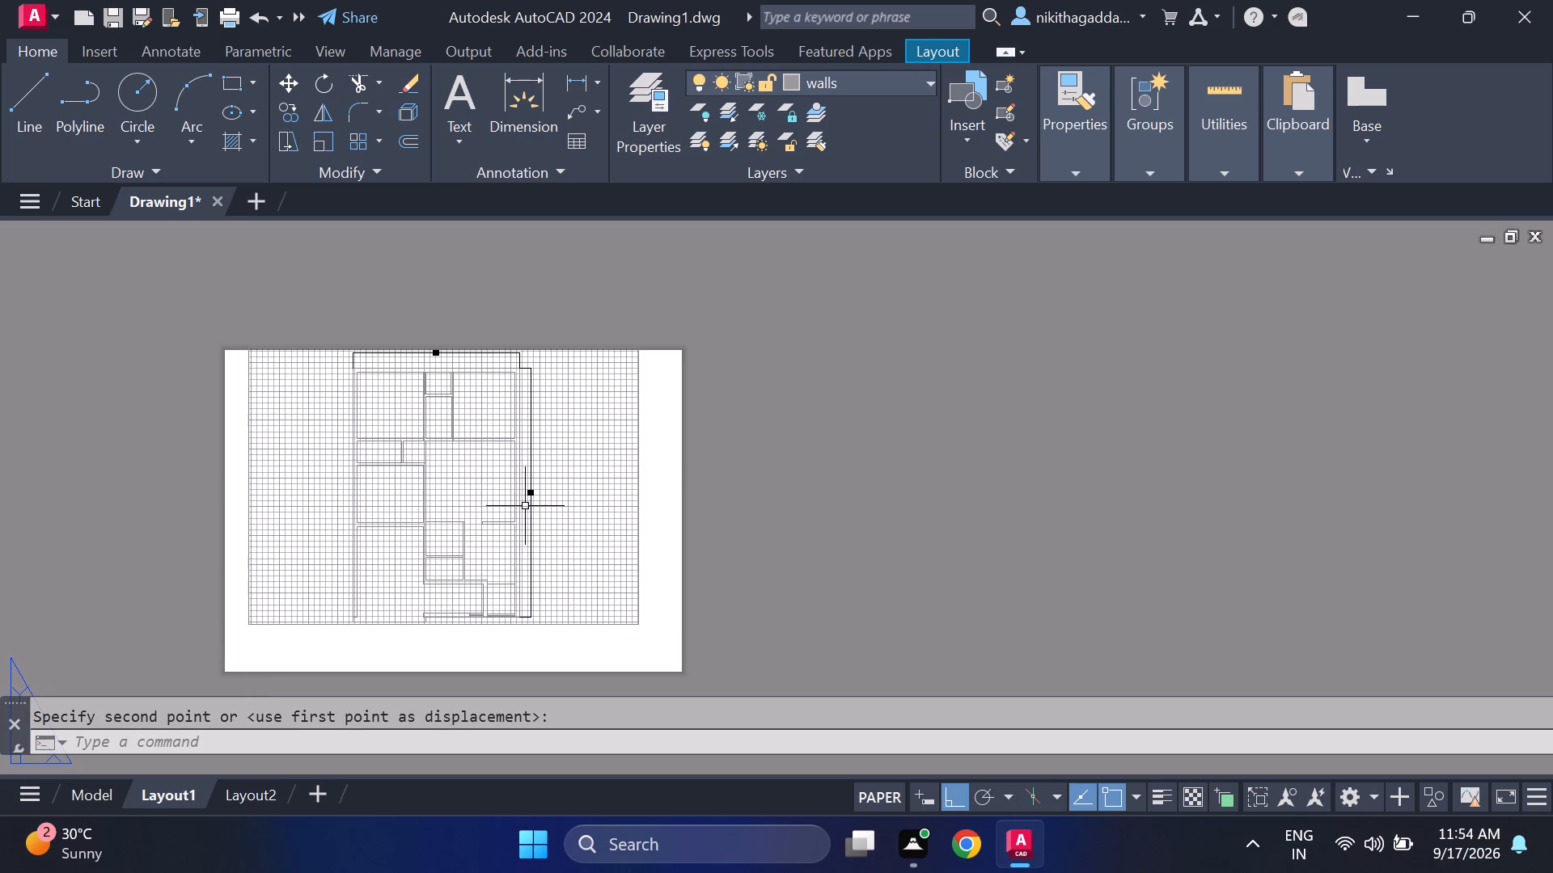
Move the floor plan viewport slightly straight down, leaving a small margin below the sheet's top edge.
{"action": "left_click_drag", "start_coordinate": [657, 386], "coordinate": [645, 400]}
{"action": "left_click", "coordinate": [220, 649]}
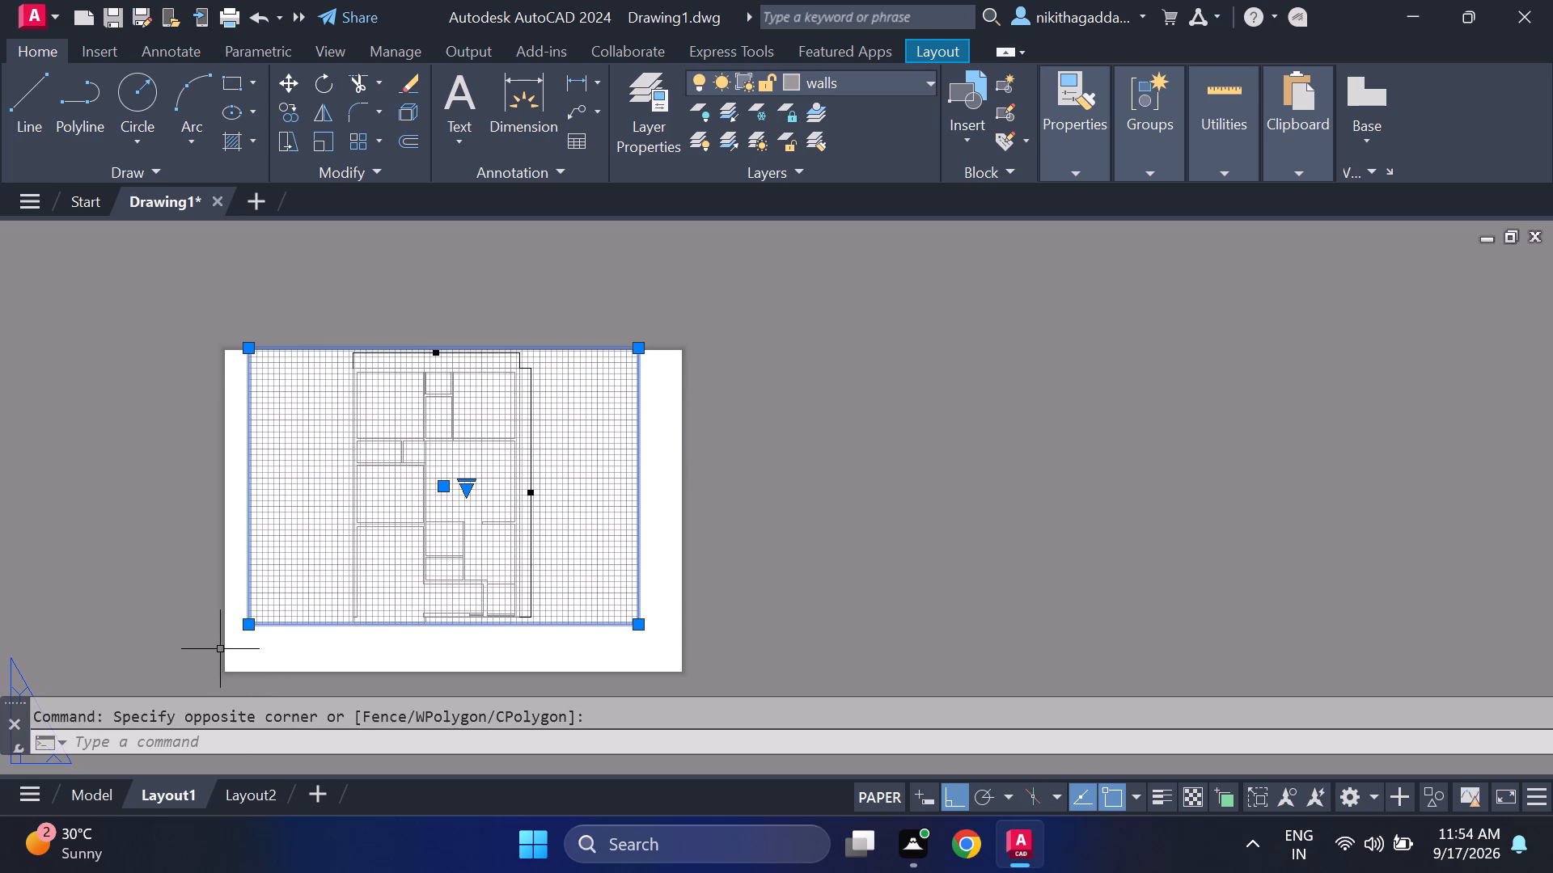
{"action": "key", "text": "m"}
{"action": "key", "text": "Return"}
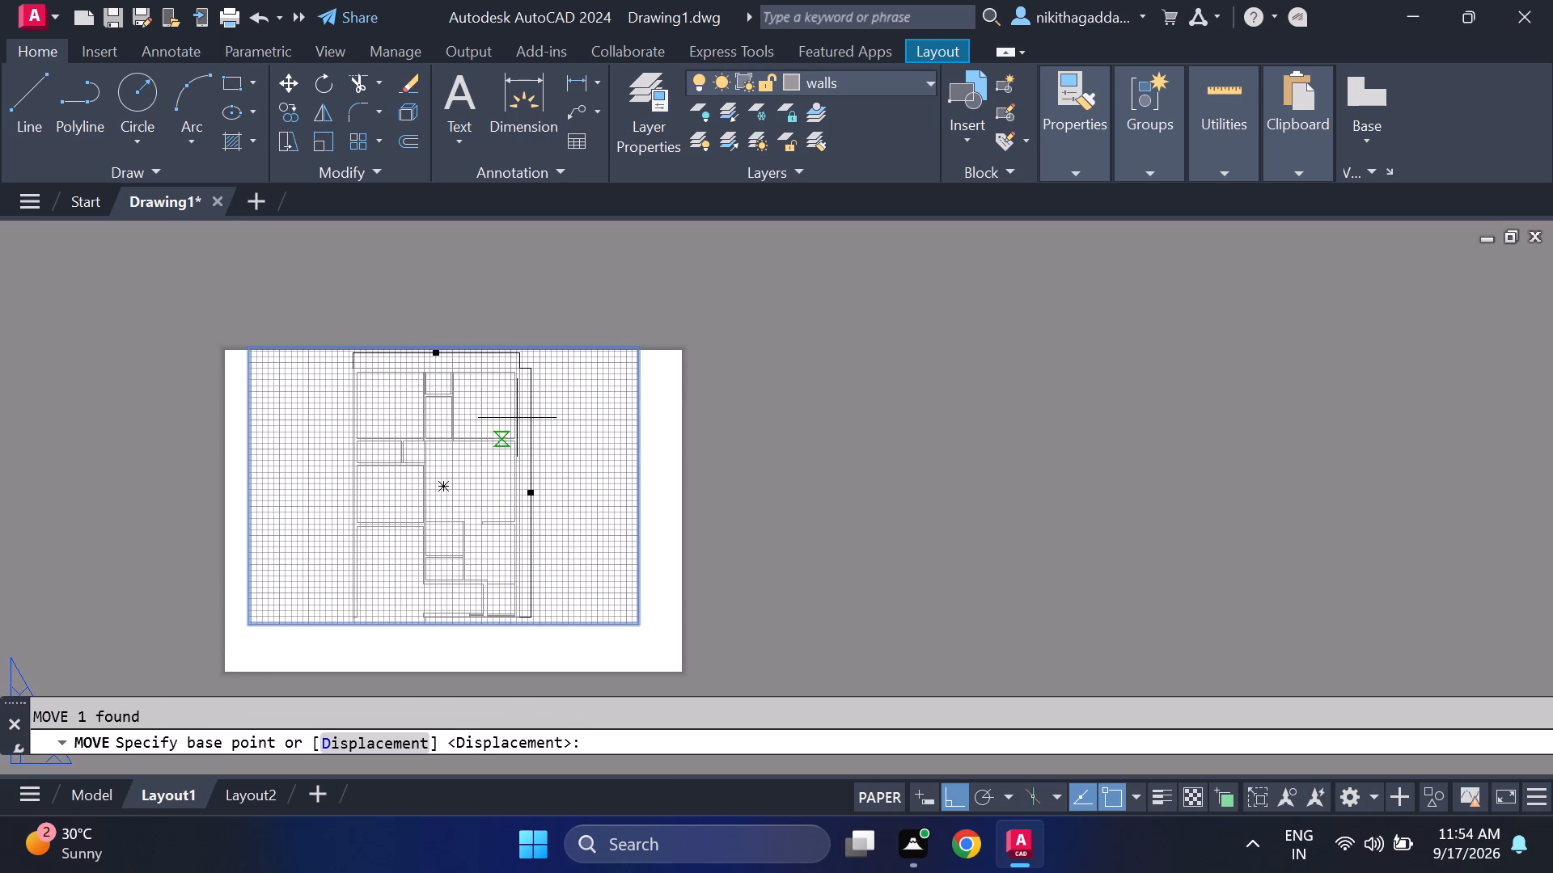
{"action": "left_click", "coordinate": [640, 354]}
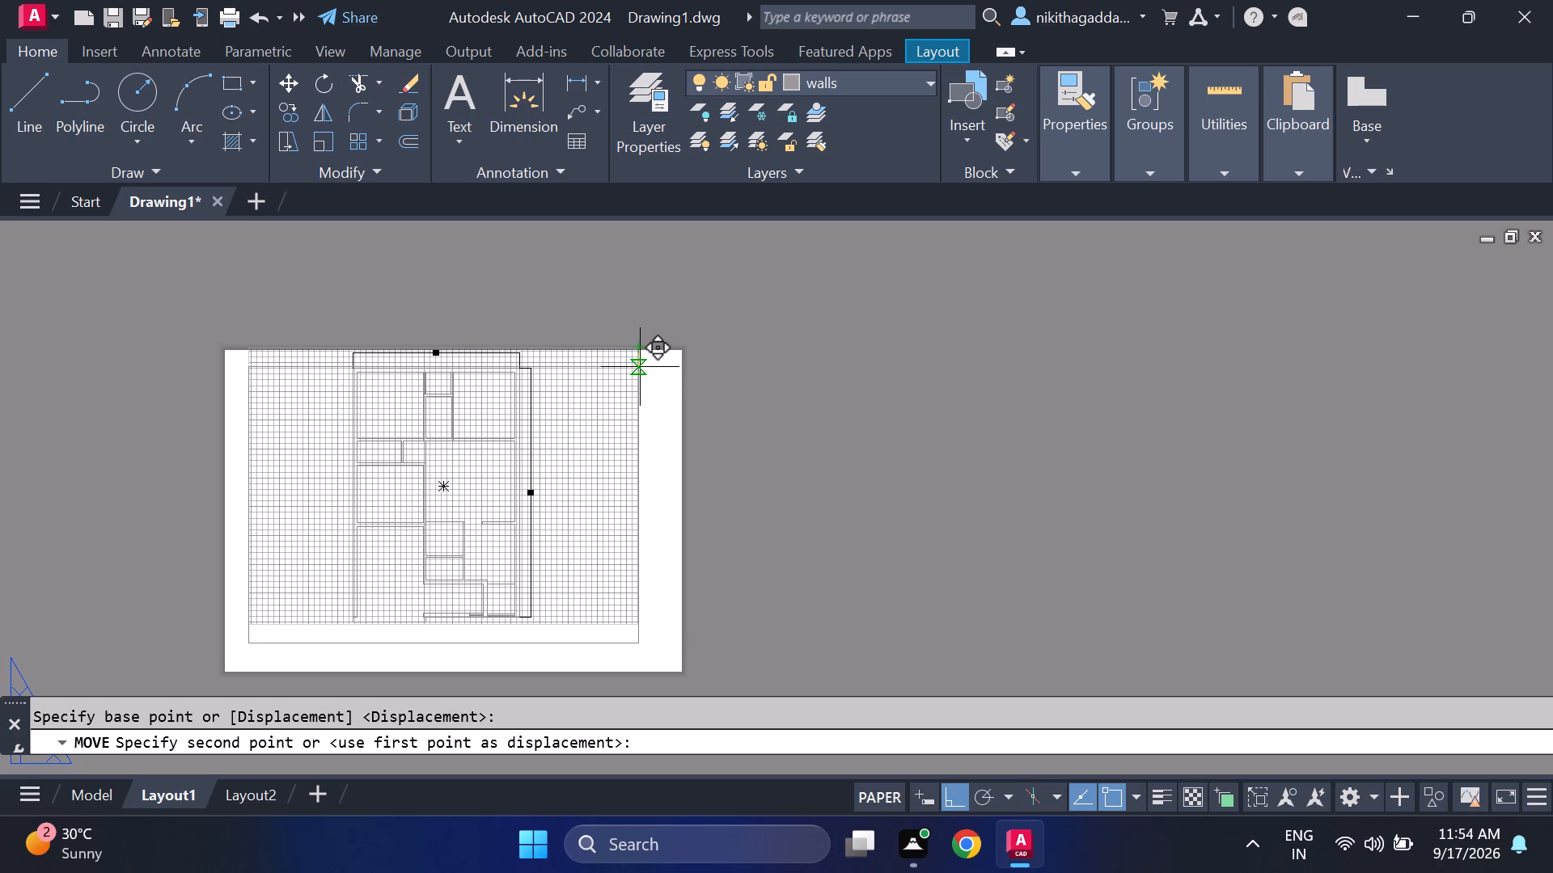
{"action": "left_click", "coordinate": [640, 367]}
Modify Layout1's page setup to use the ISO full bleed A2 (594.00 x 420.00 MM) paper size.
{"action": "middle_click_drag", "start_coordinate": [533, 484], "coordinate": [593, 420]}
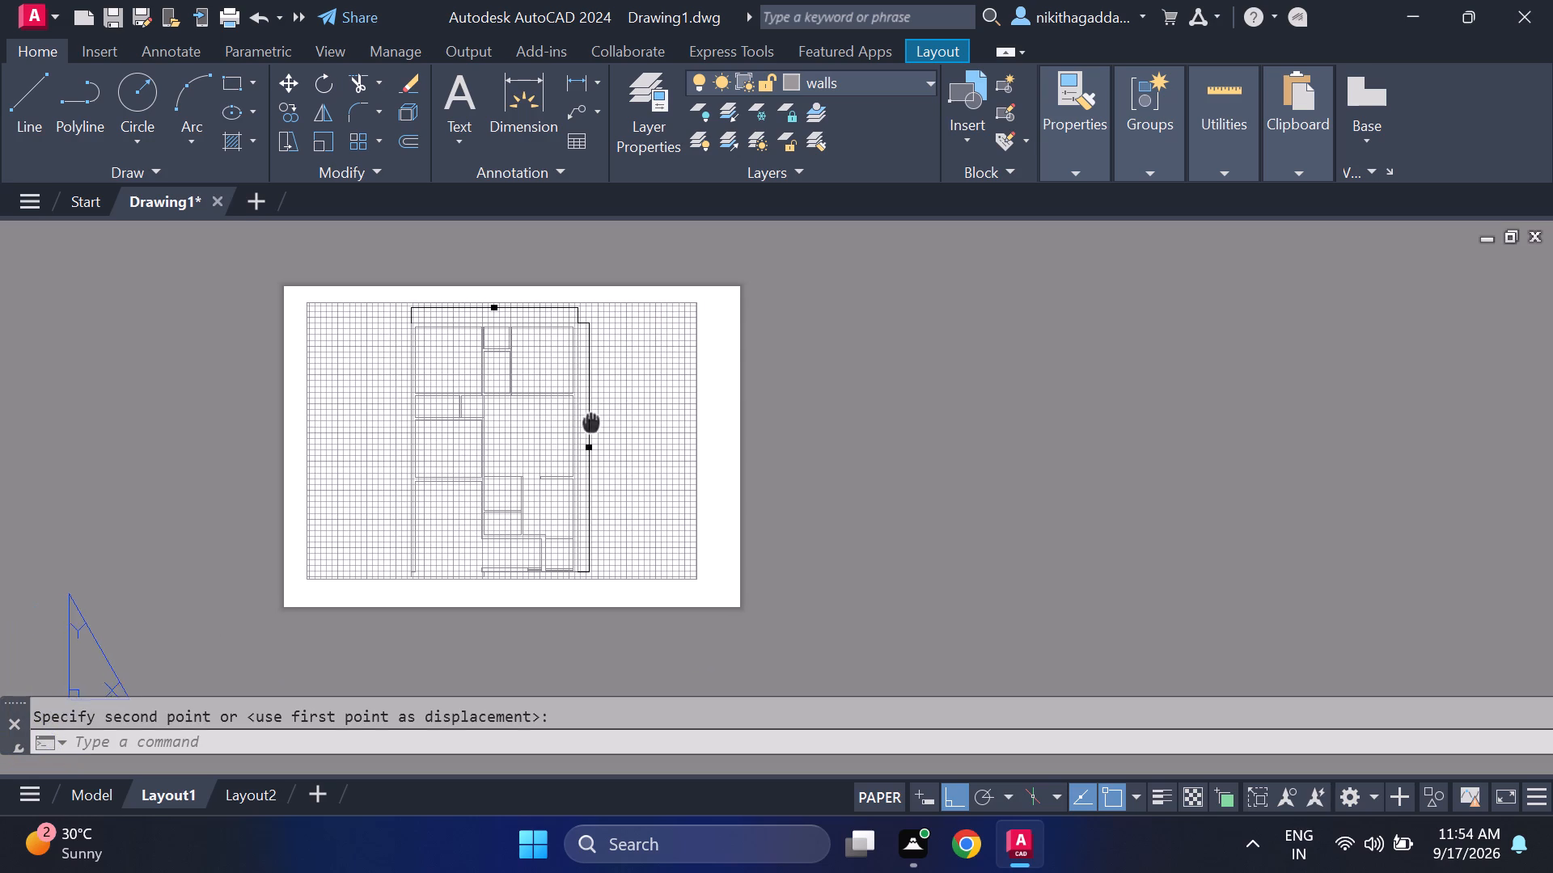
{"action": "middle_click_drag", "start_coordinate": [593, 420], "coordinate": [599, 457]}
{"action": "right_click", "coordinate": [161, 797]}
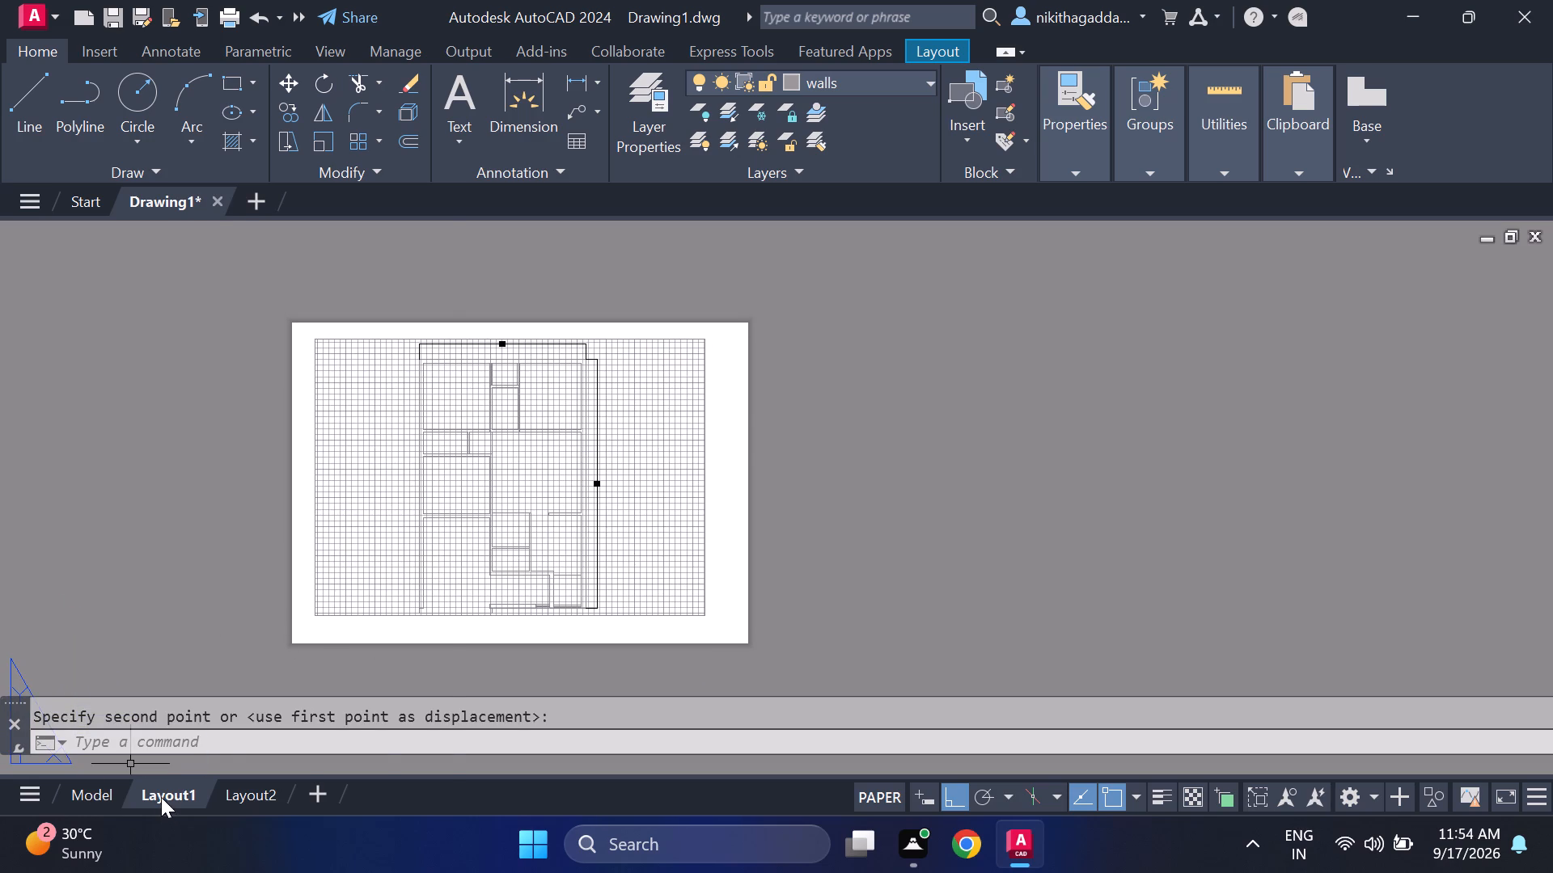
{"action": "left_click", "coordinate": [273, 459]}
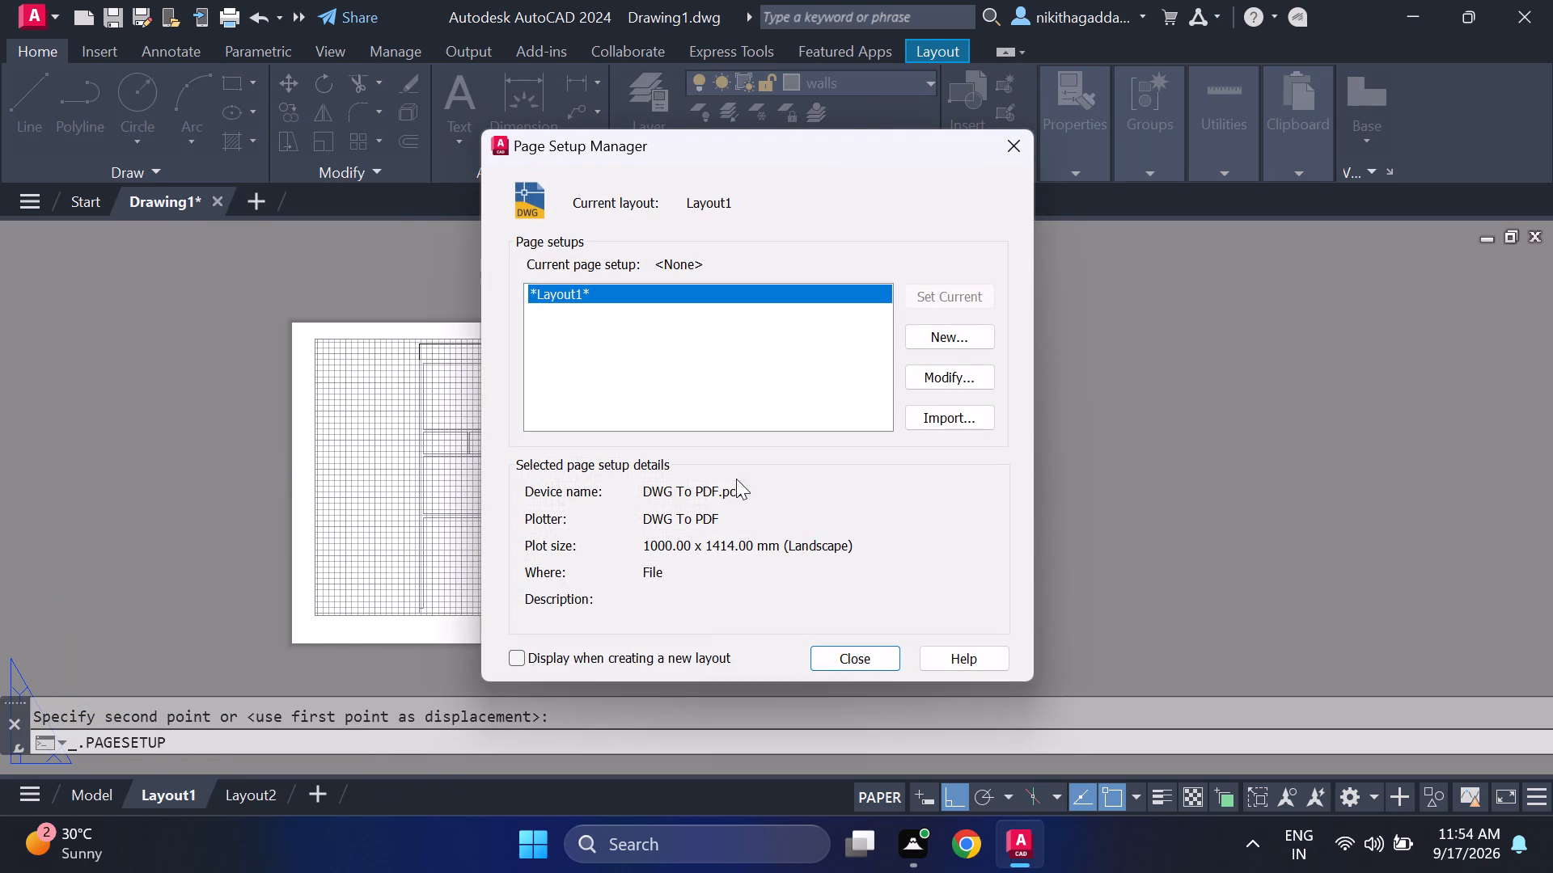
{"action": "left_click", "coordinate": [930, 381]}
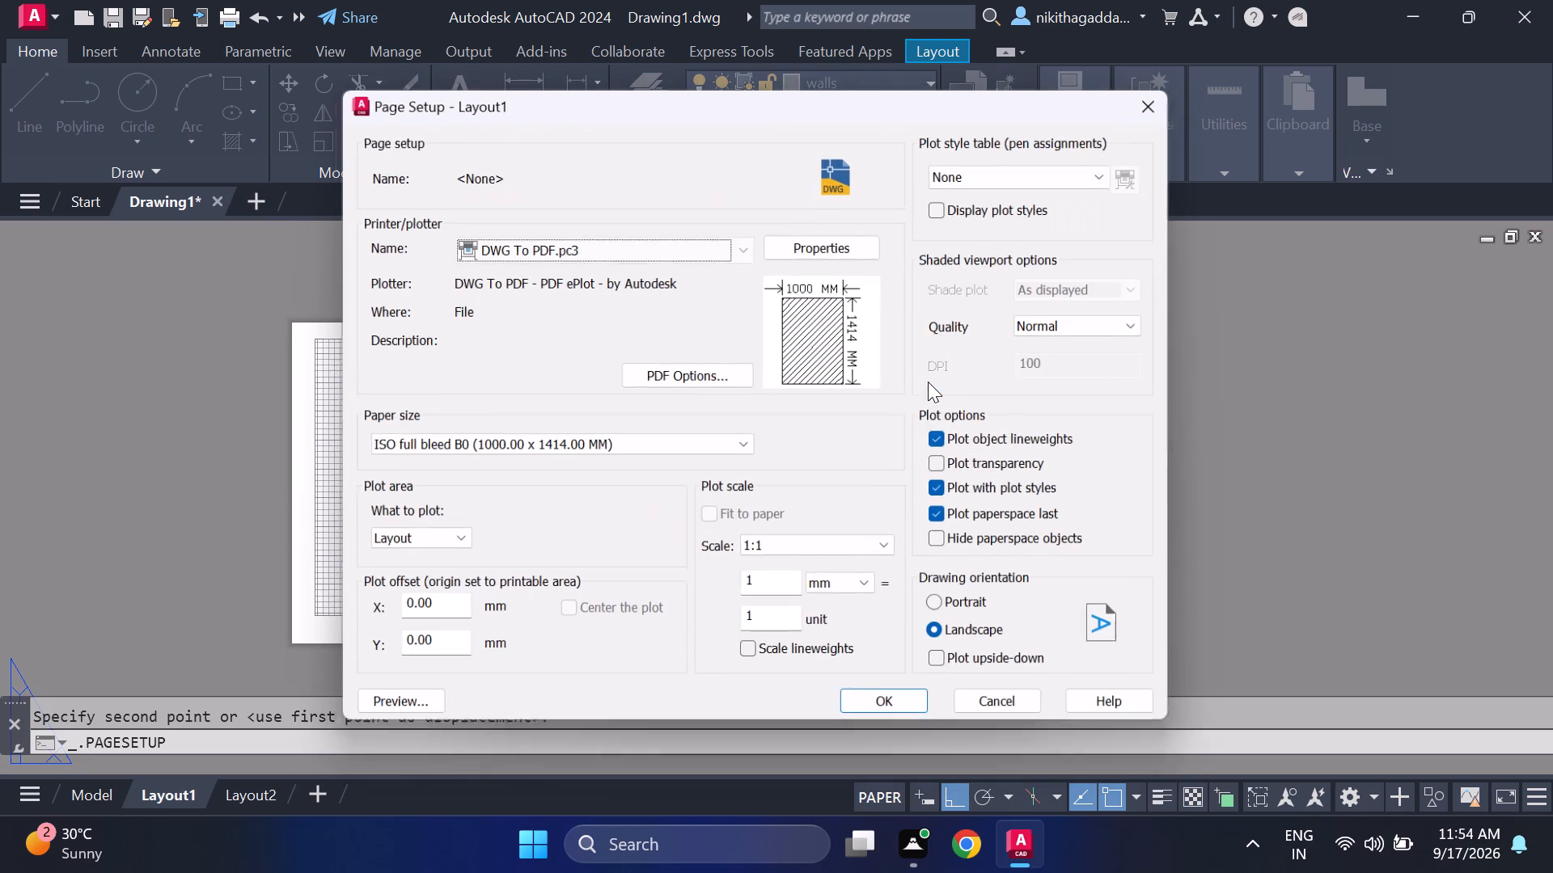
{"action": "left_click", "coordinate": [658, 445]}
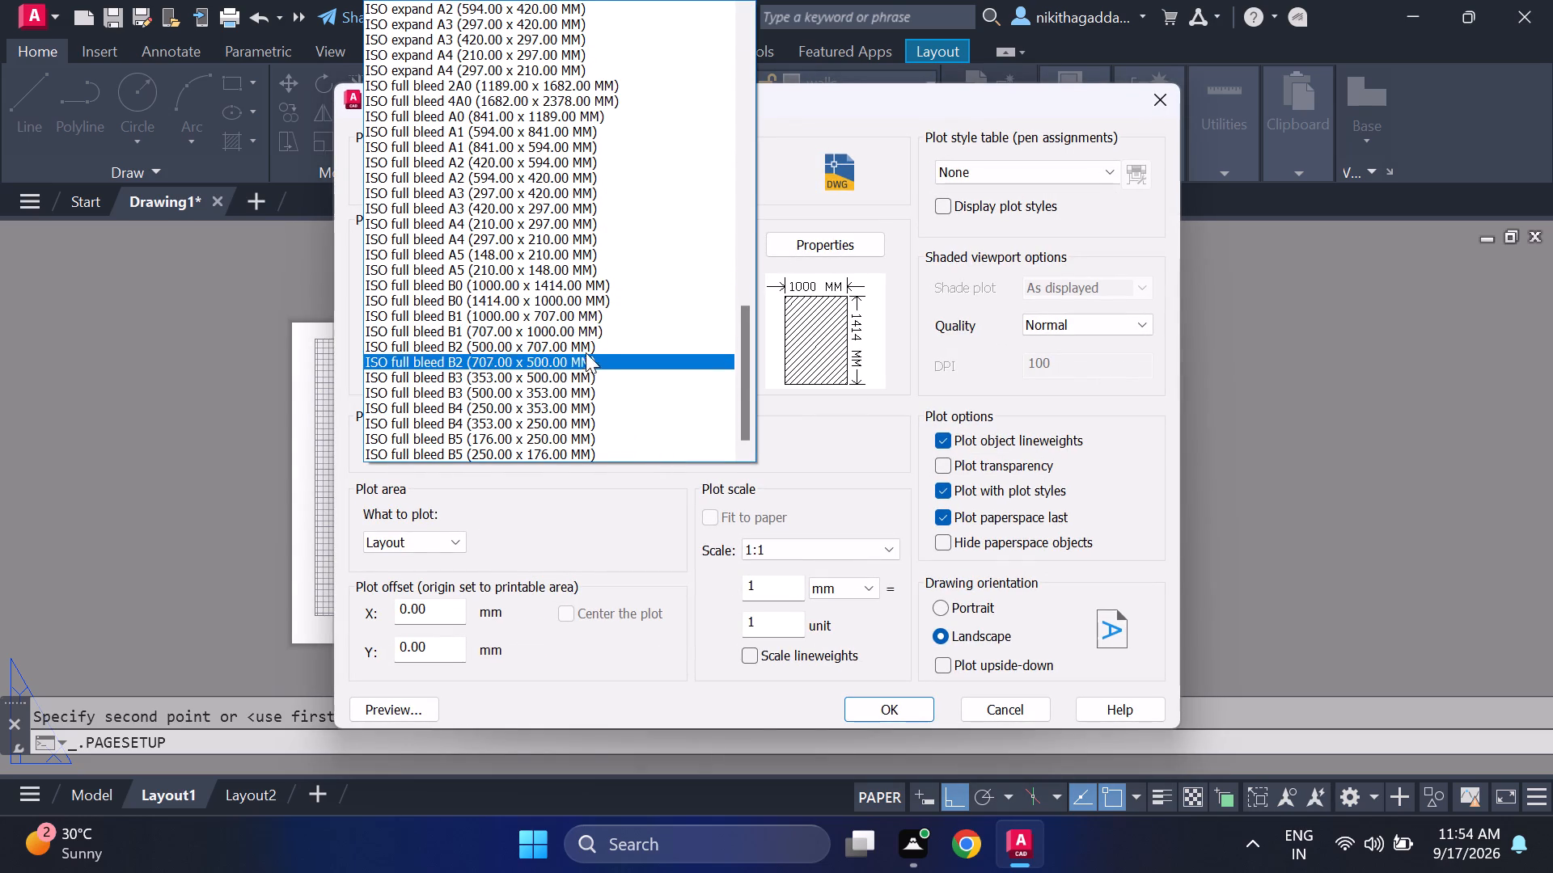
{"action": "scroll", "coordinate": [568, 343], "scroll_direction": "up", "scroll_amount": 3}
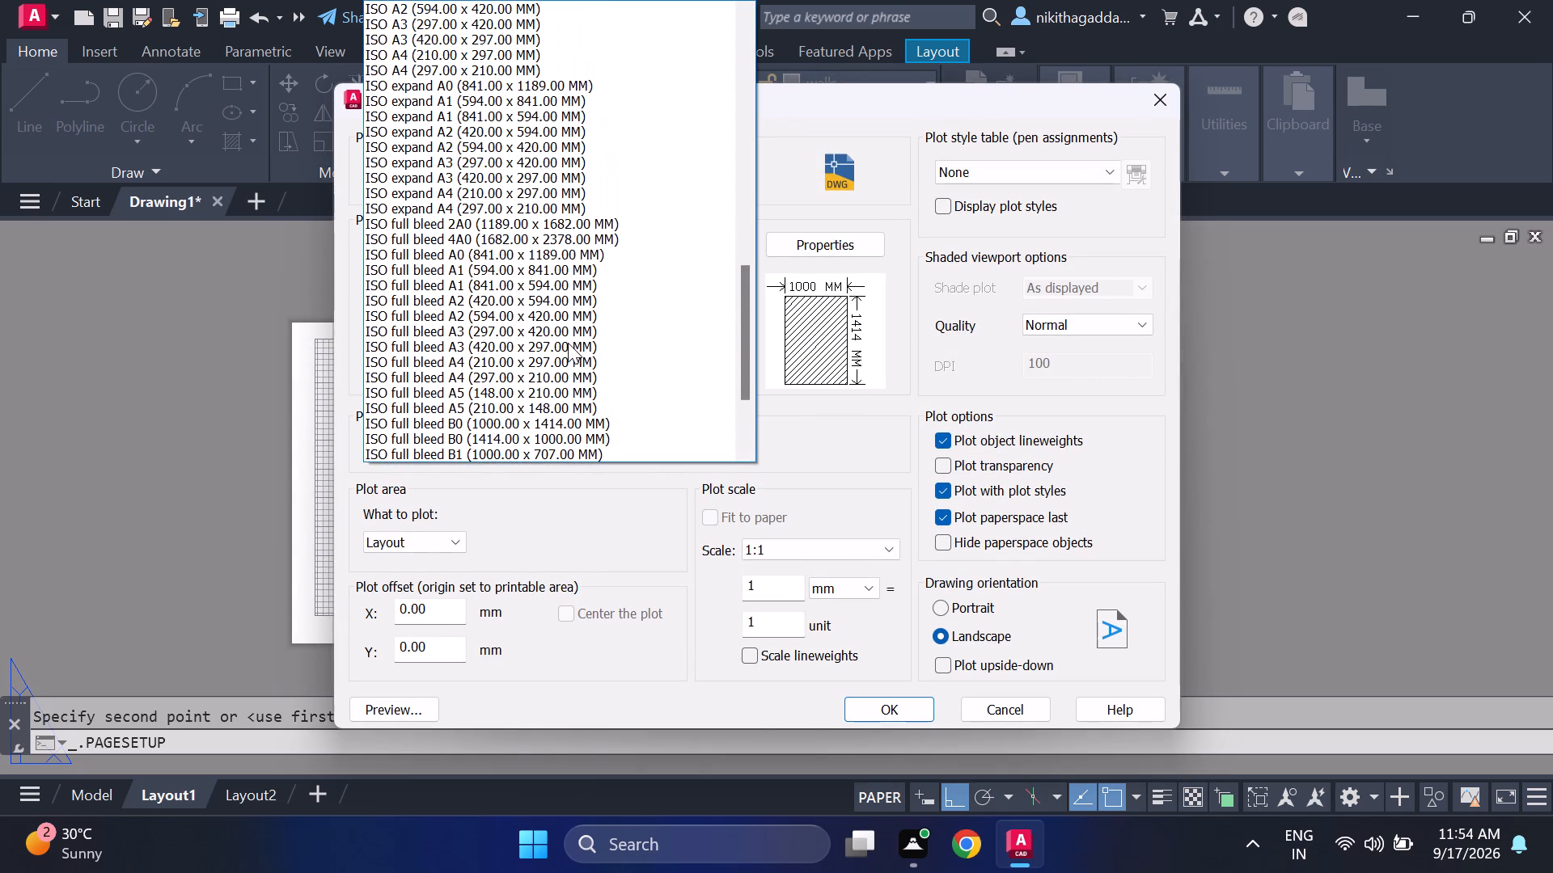
{"action": "left_click", "coordinate": [527, 265]}
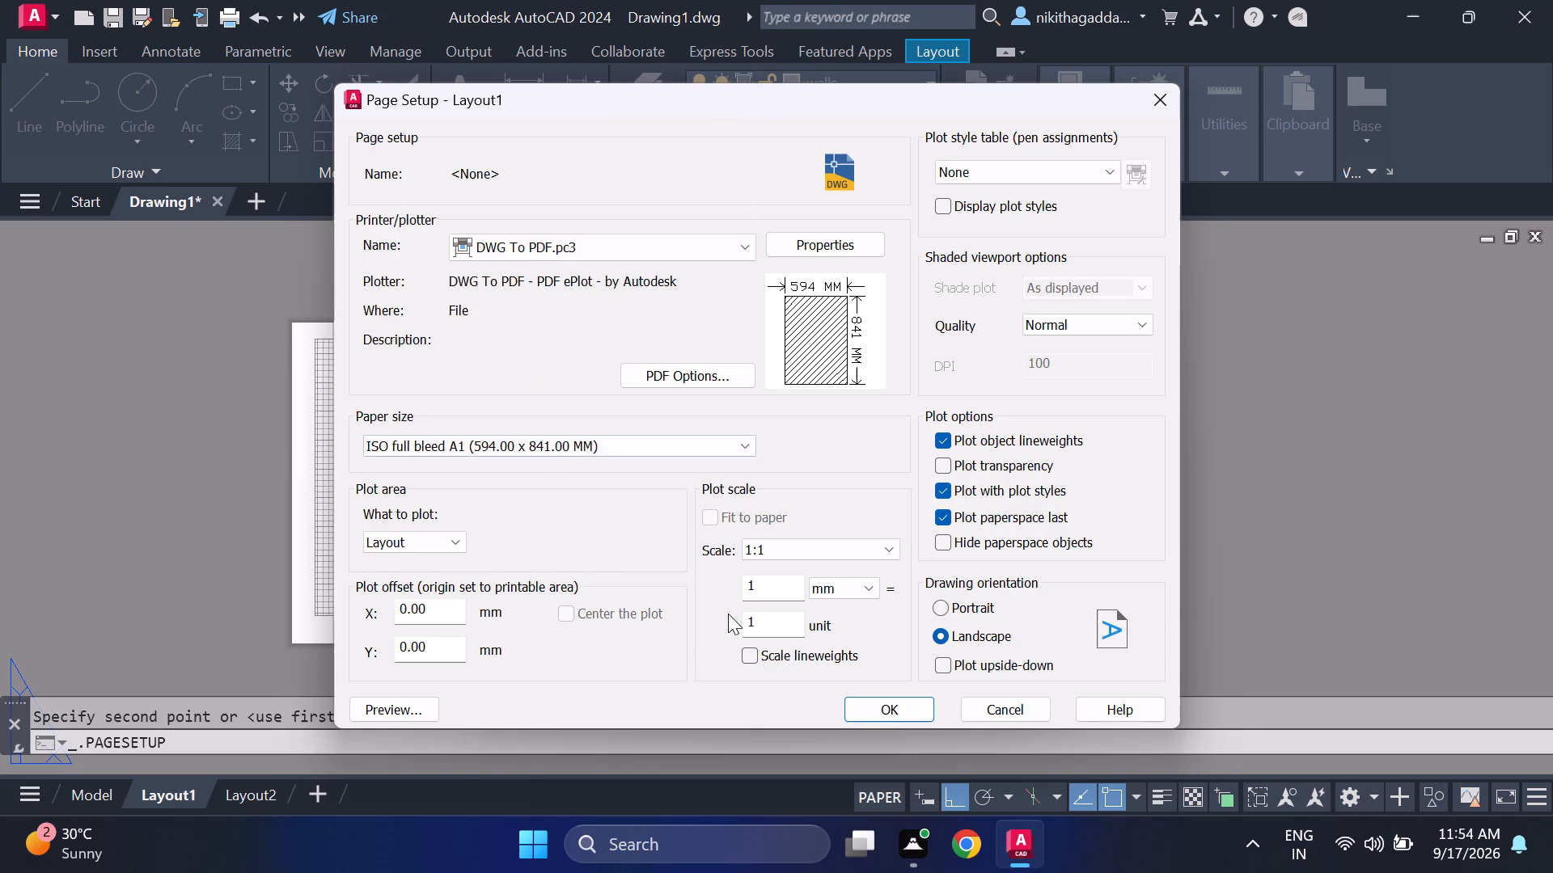
{"action": "left_click", "coordinate": [644, 437]}
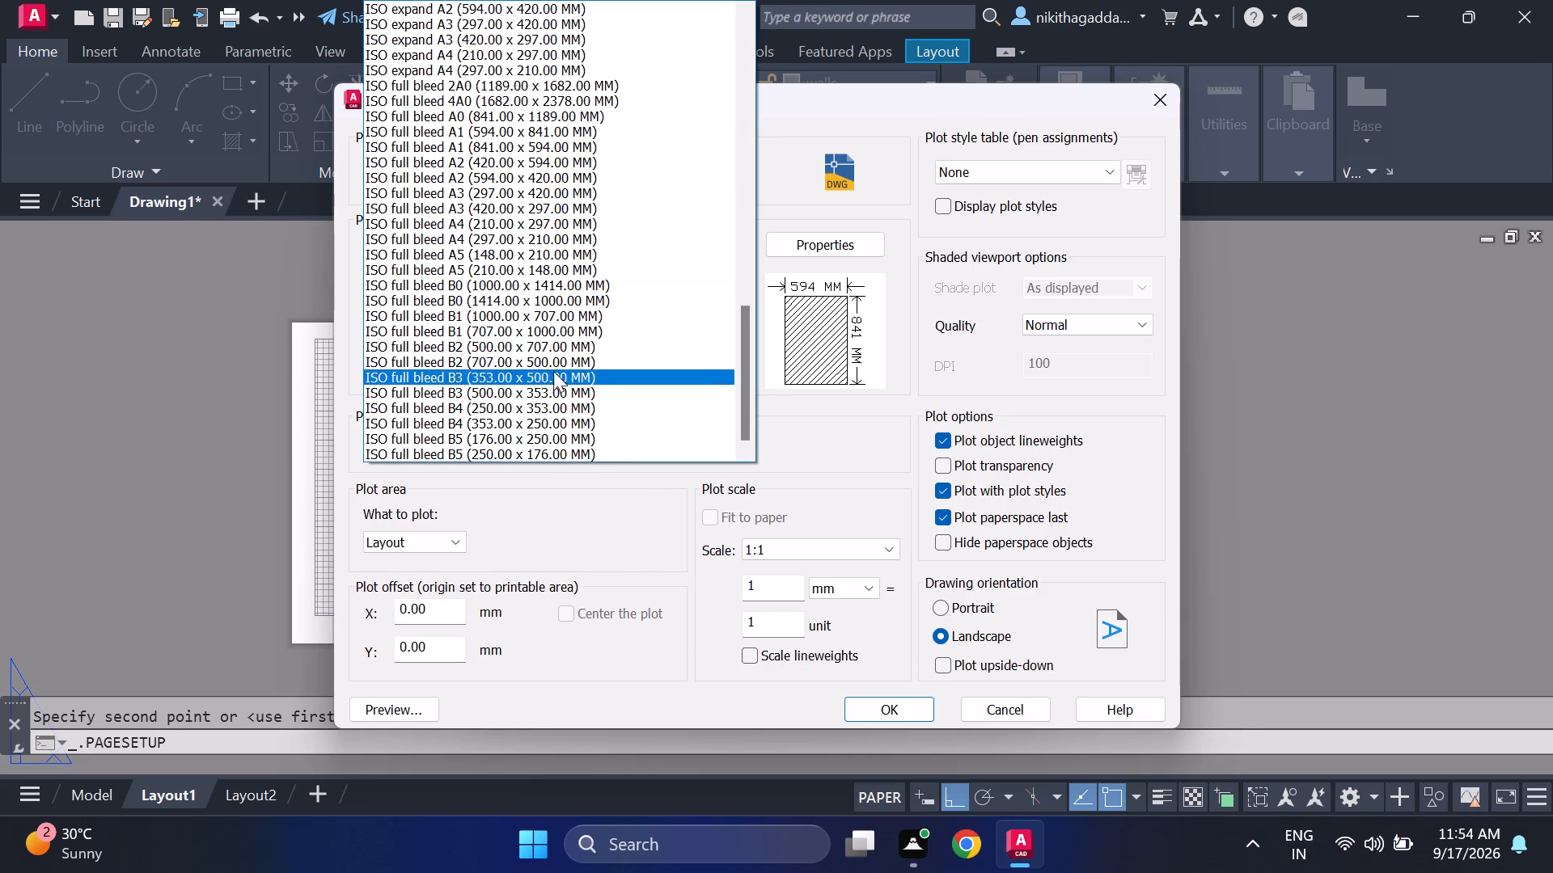
{"action": "left_click", "coordinate": [510, 175]}
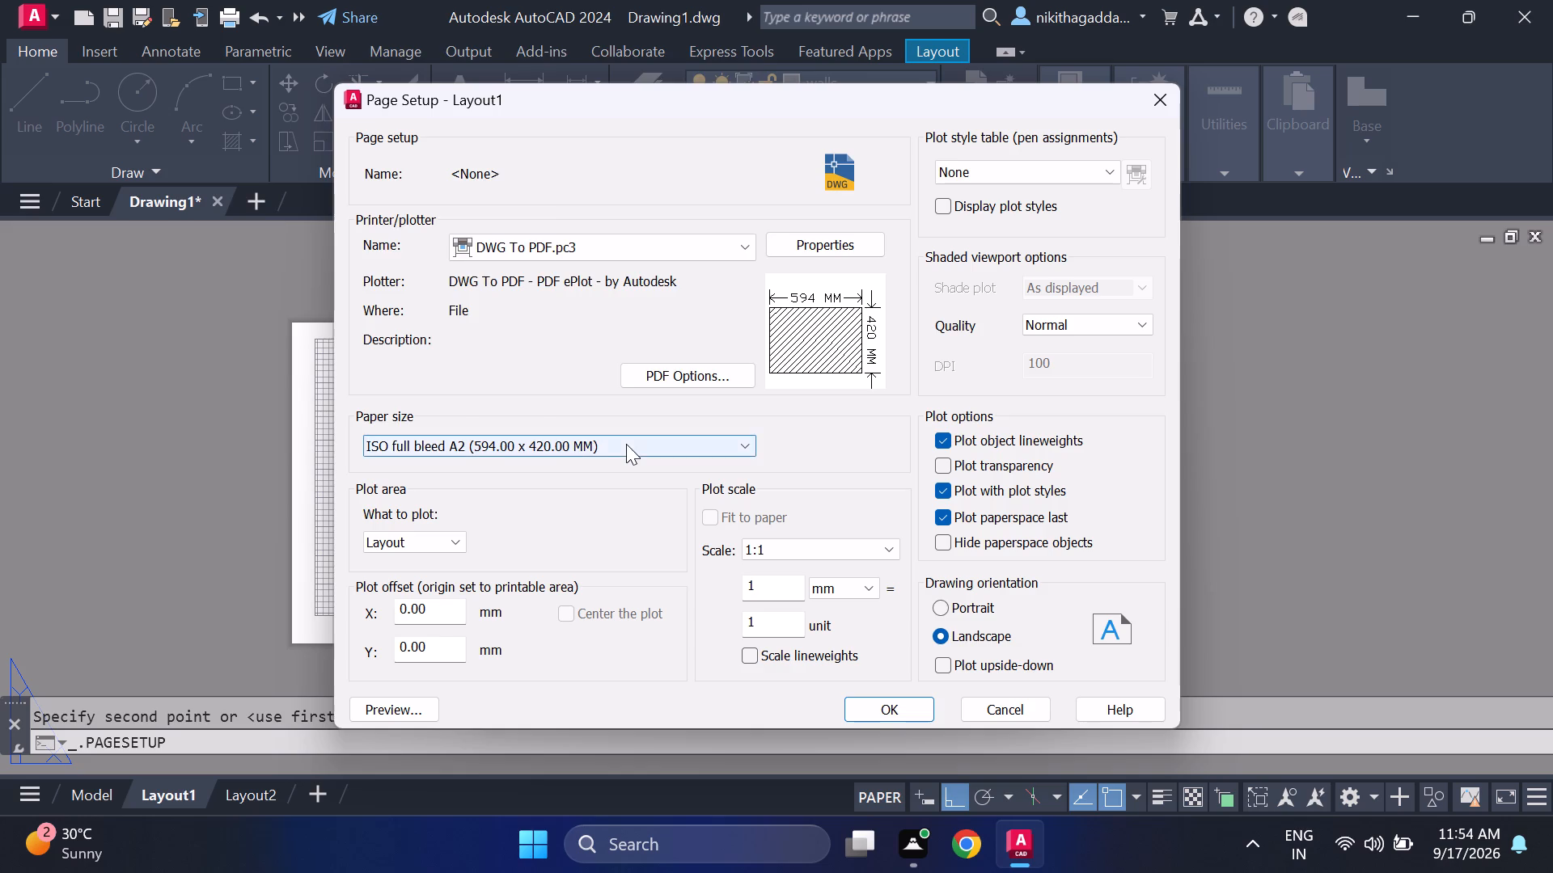
{"action": "left_click", "coordinate": [626, 444]}
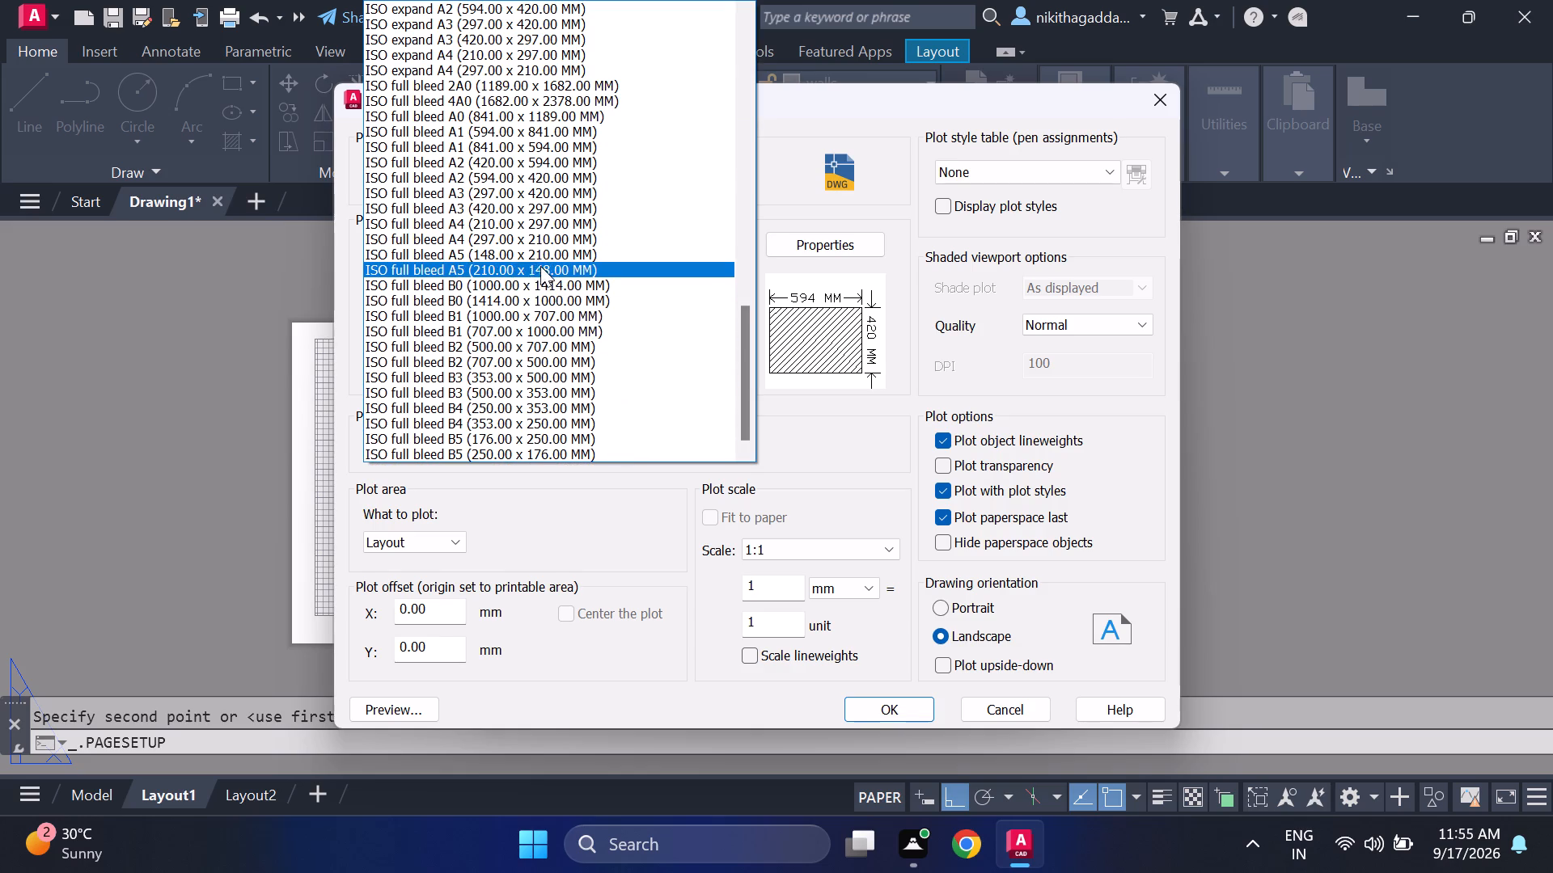
{"action": "left_click", "coordinate": [497, 172]}
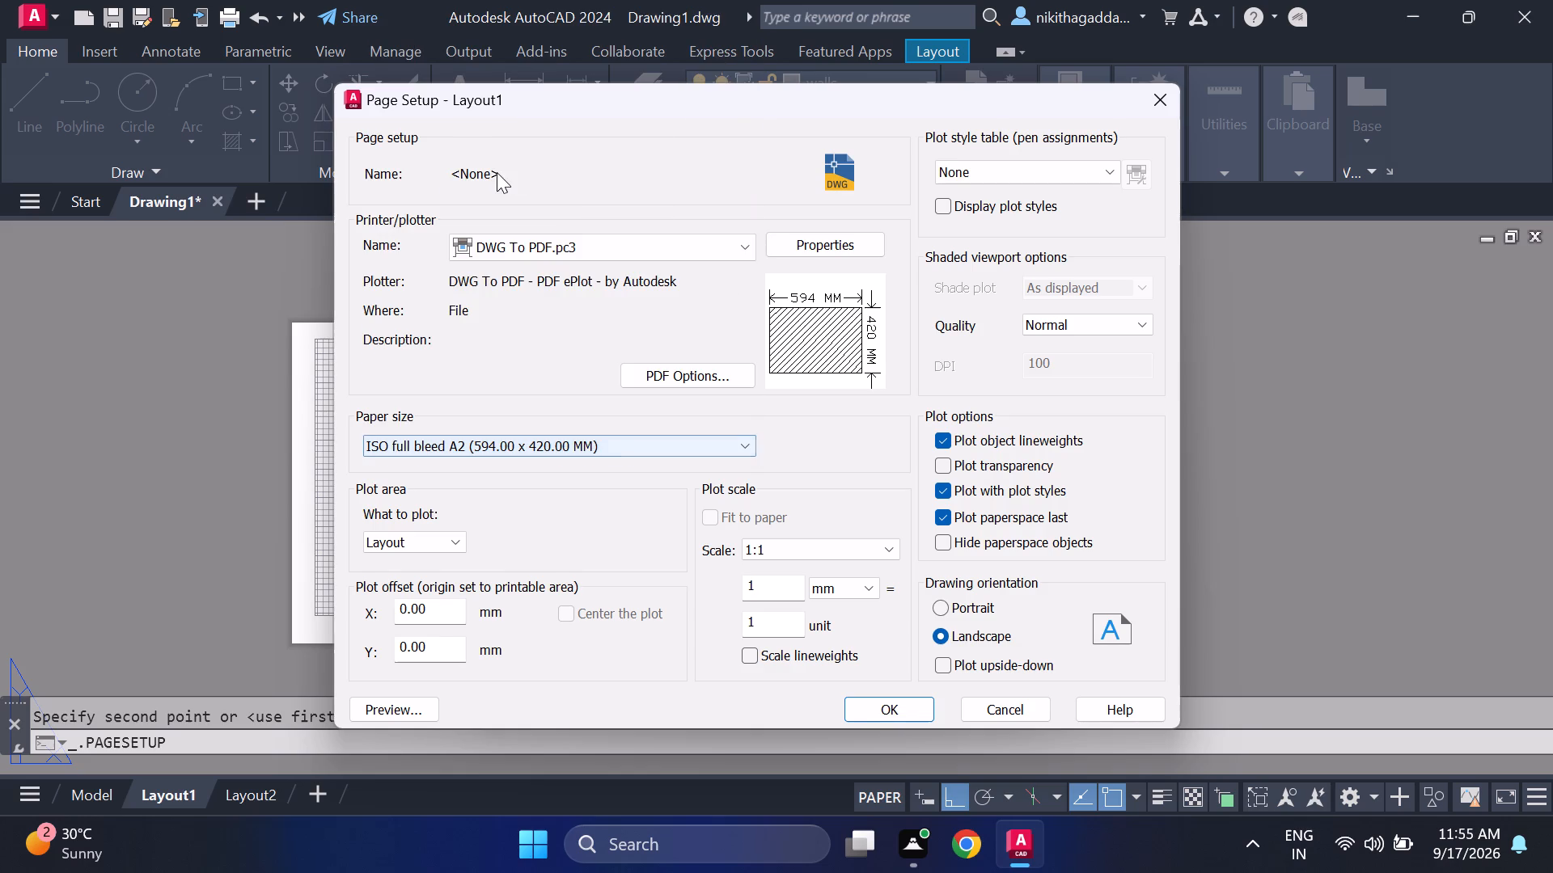
{"action": "left_click", "coordinate": [899, 707]}
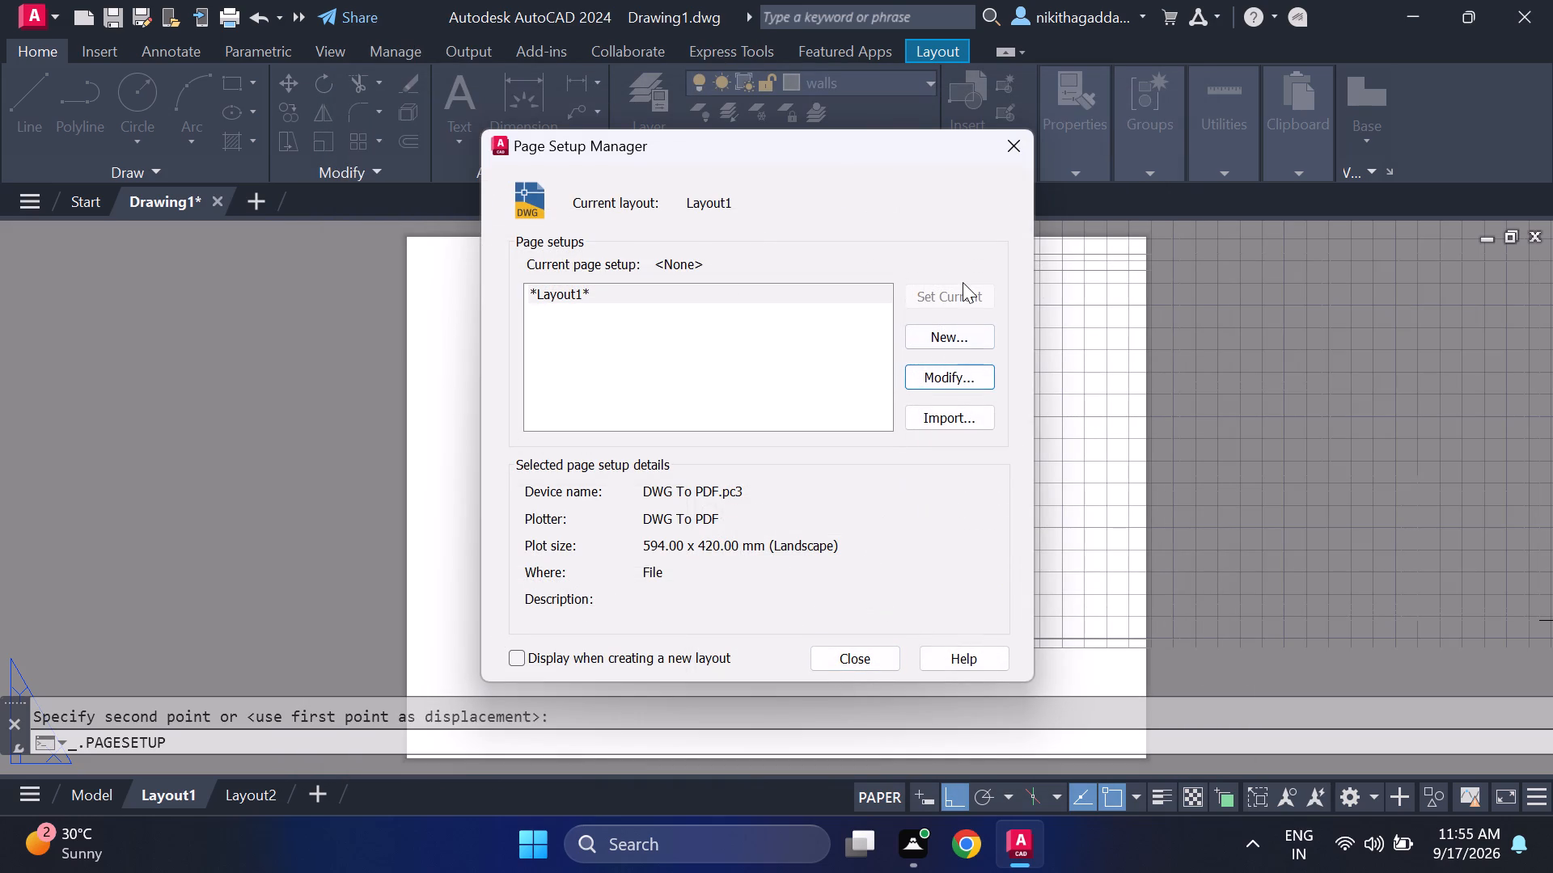
{"action": "left_click", "coordinate": [966, 297]}
{"action": "left_click", "coordinate": [860, 664]}
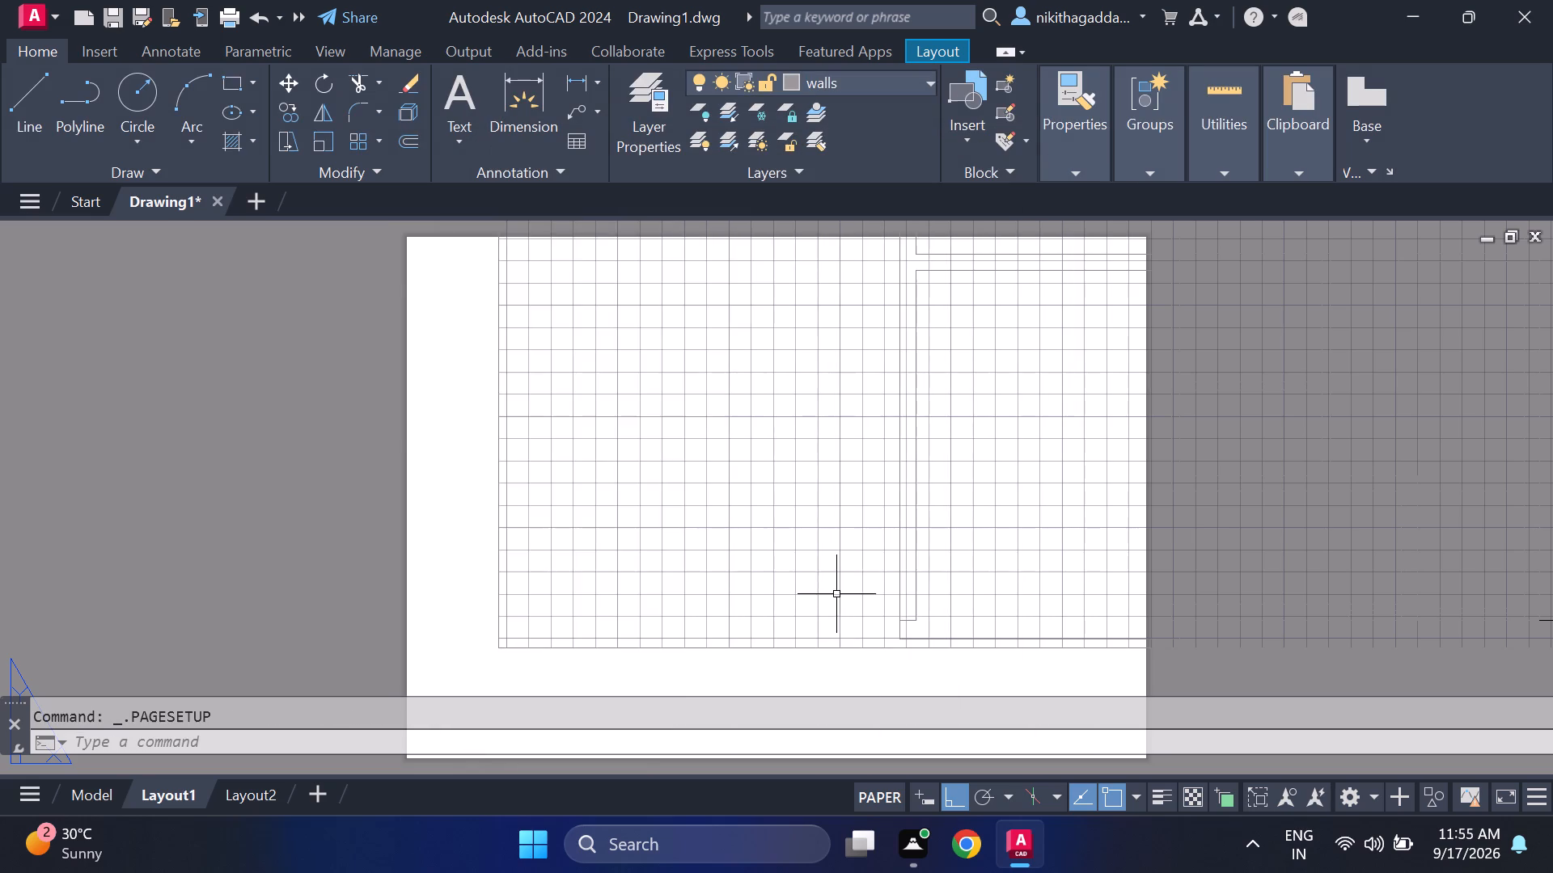
Delete the large floor plan viewport that extends beyond the A2 sheet.
{"action": "scroll", "coordinate": [832, 580], "scroll_direction": "down", "scroll_amount": 2}
{"action": "middle_click_drag", "start_coordinate": [827, 577], "coordinate": [700, 639]}
{"action": "scroll", "coordinate": [677, 606], "scroll_direction": "down", "scroll_amount": 2}
{"action": "scroll", "coordinate": [676, 584], "scroll_direction": "up", "scroll_amount": 2}
{"action": "middle_click_drag", "start_coordinate": [674, 582], "coordinate": [667, 511]}
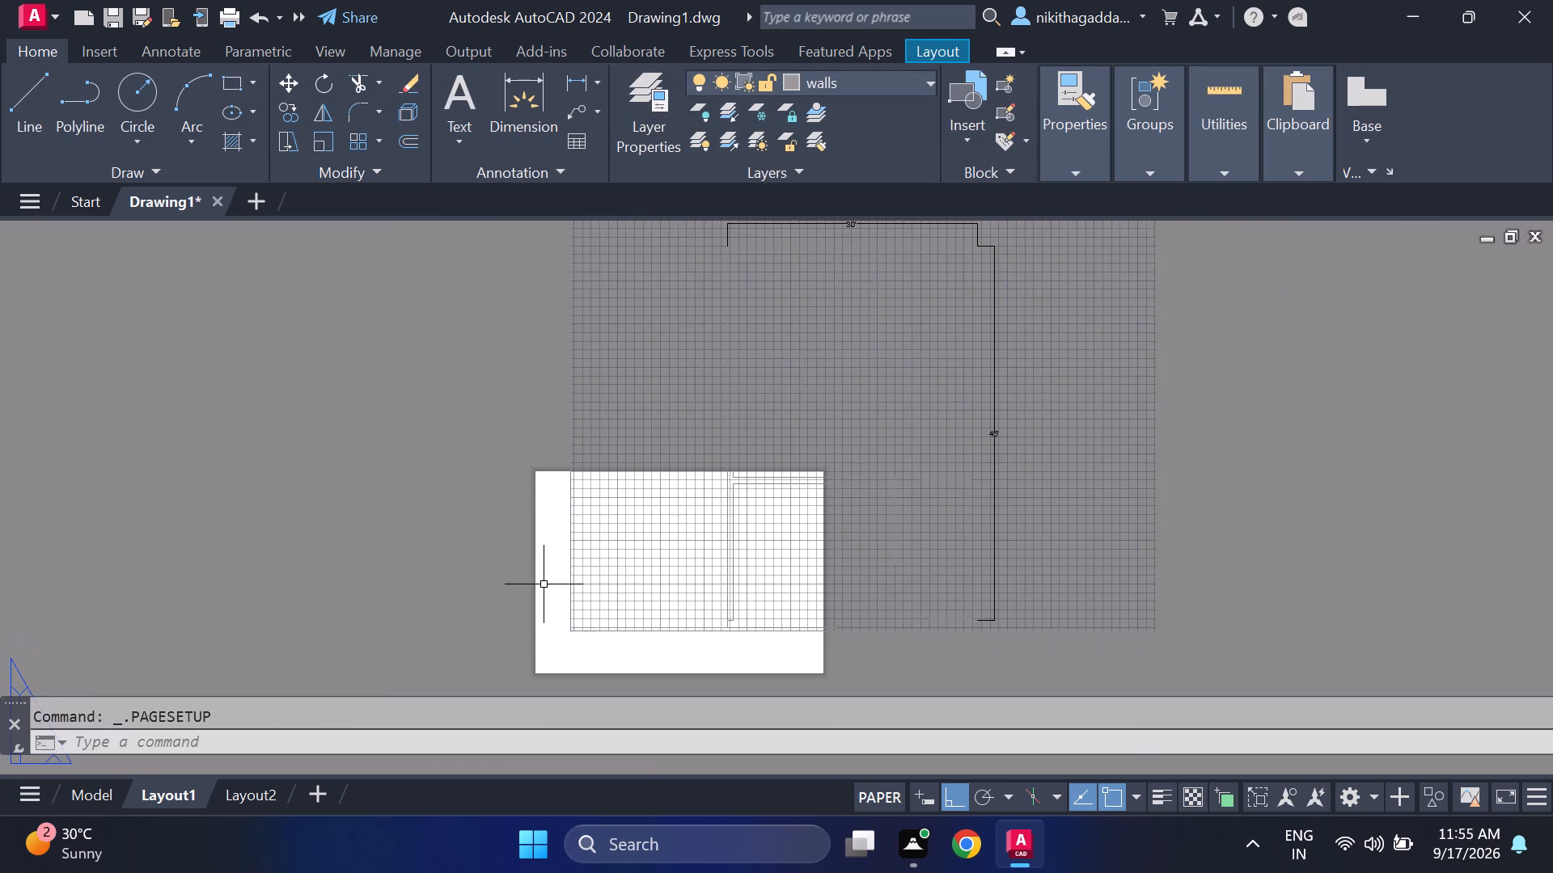
{"action": "scroll", "coordinate": [540, 586], "scroll_direction": "down", "scroll_amount": 2}
{"action": "left_click_drag", "start_coordinate": [787, 431], "coordinate": [773, 435]}
{"action": "left_click", "coordinate": [530, 621]}
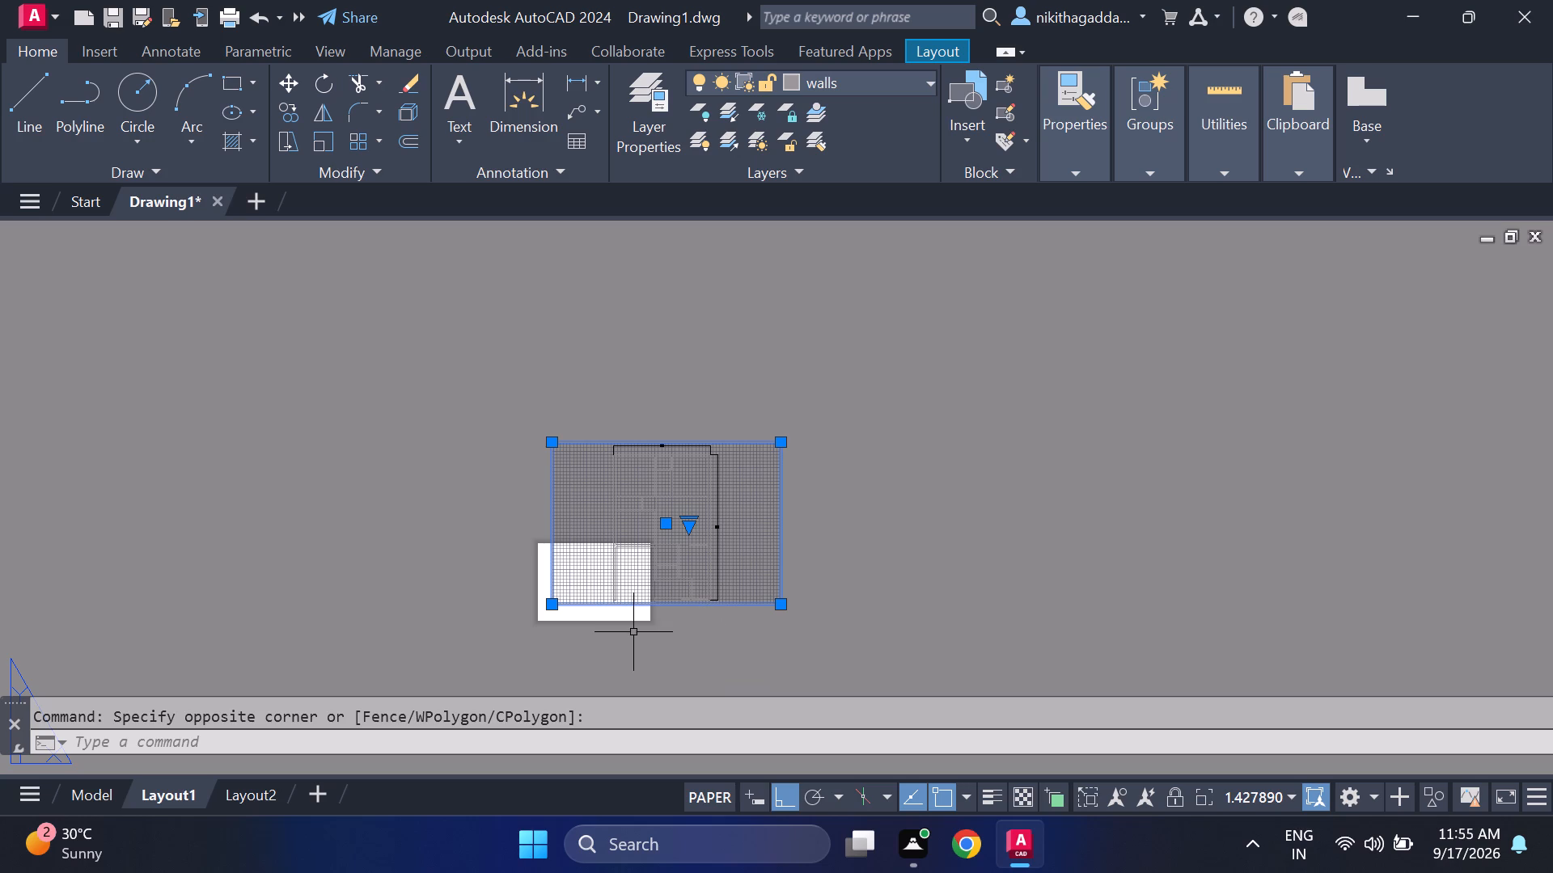
{"action": "scroll", "coordinate": [597, 628], "scroll_direction": "up", "scroll_amount": 2}
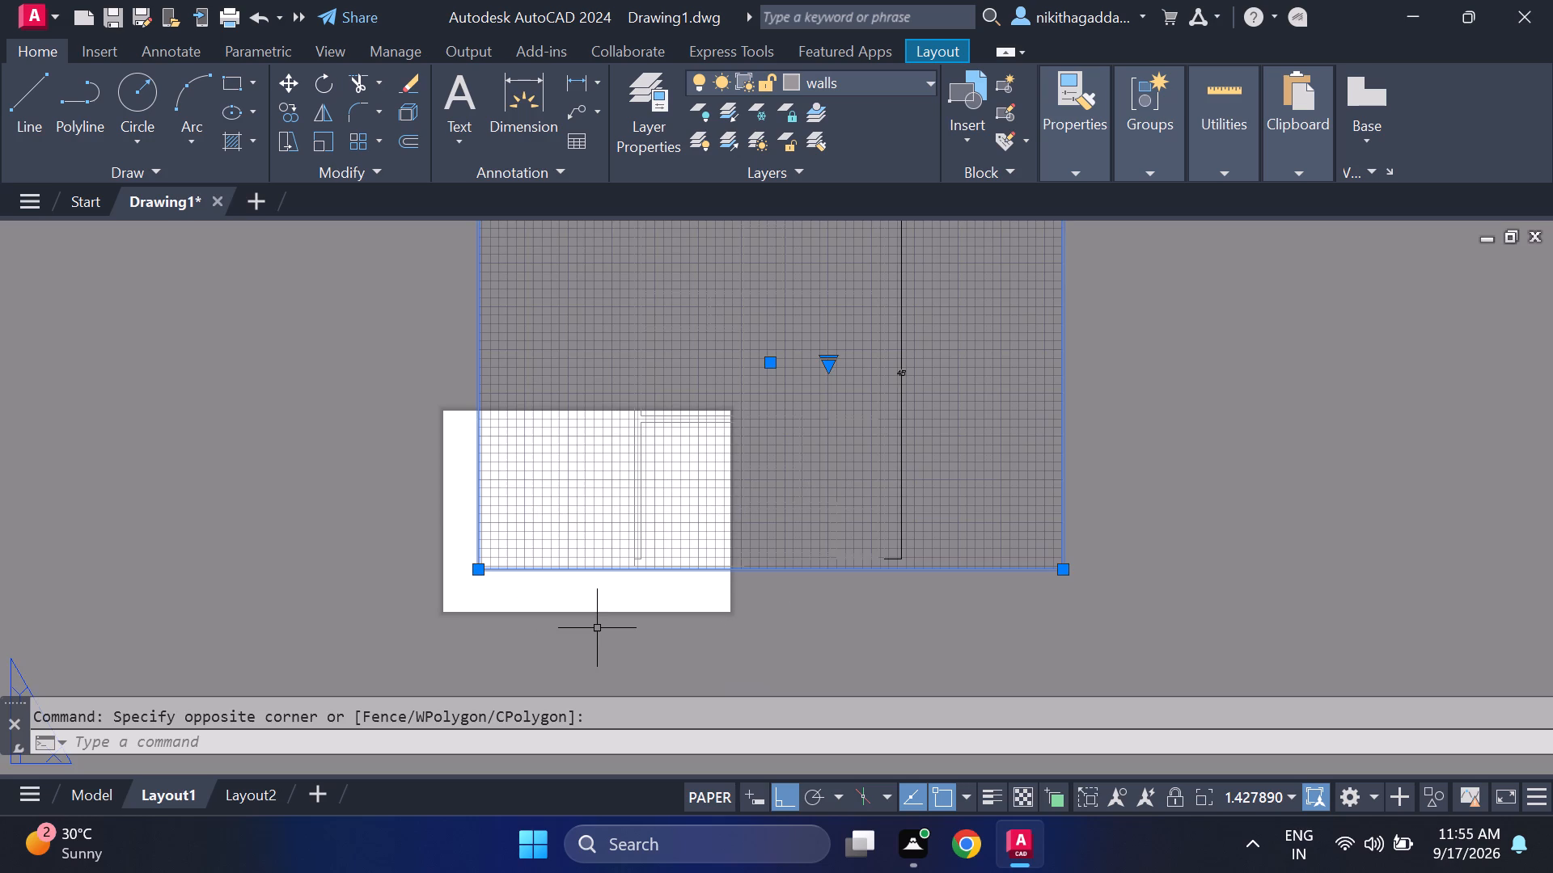
{"action": "key", "text": "Delete"}
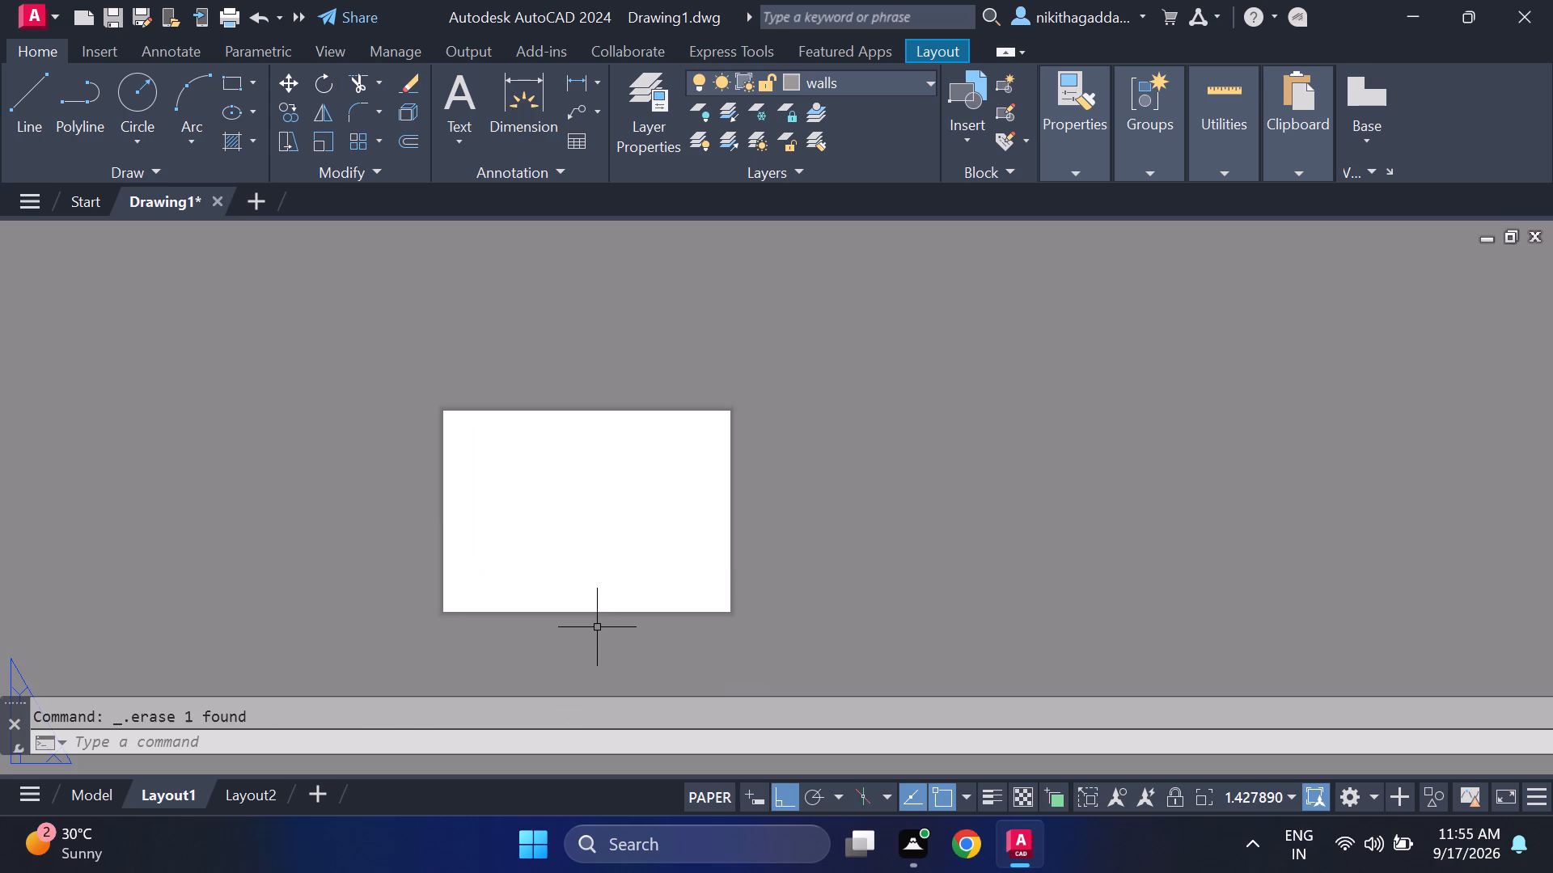
Modify Layout1's page setup to use the ISO full bleed A5 (148.00 x 210.00 MM) paper size.
{"action": "scroll", "coordinate": [465, 670], "scroll_direction": "up", "scroll_amount": 2}
{"action": "middle_click_drag", "start_coordinate": [649, 571], "coordinate": [650, 643]}
{"action": "scroll", "coordinate": [780, 443], "scroll_direction": "down", "scroll_amount": 1}
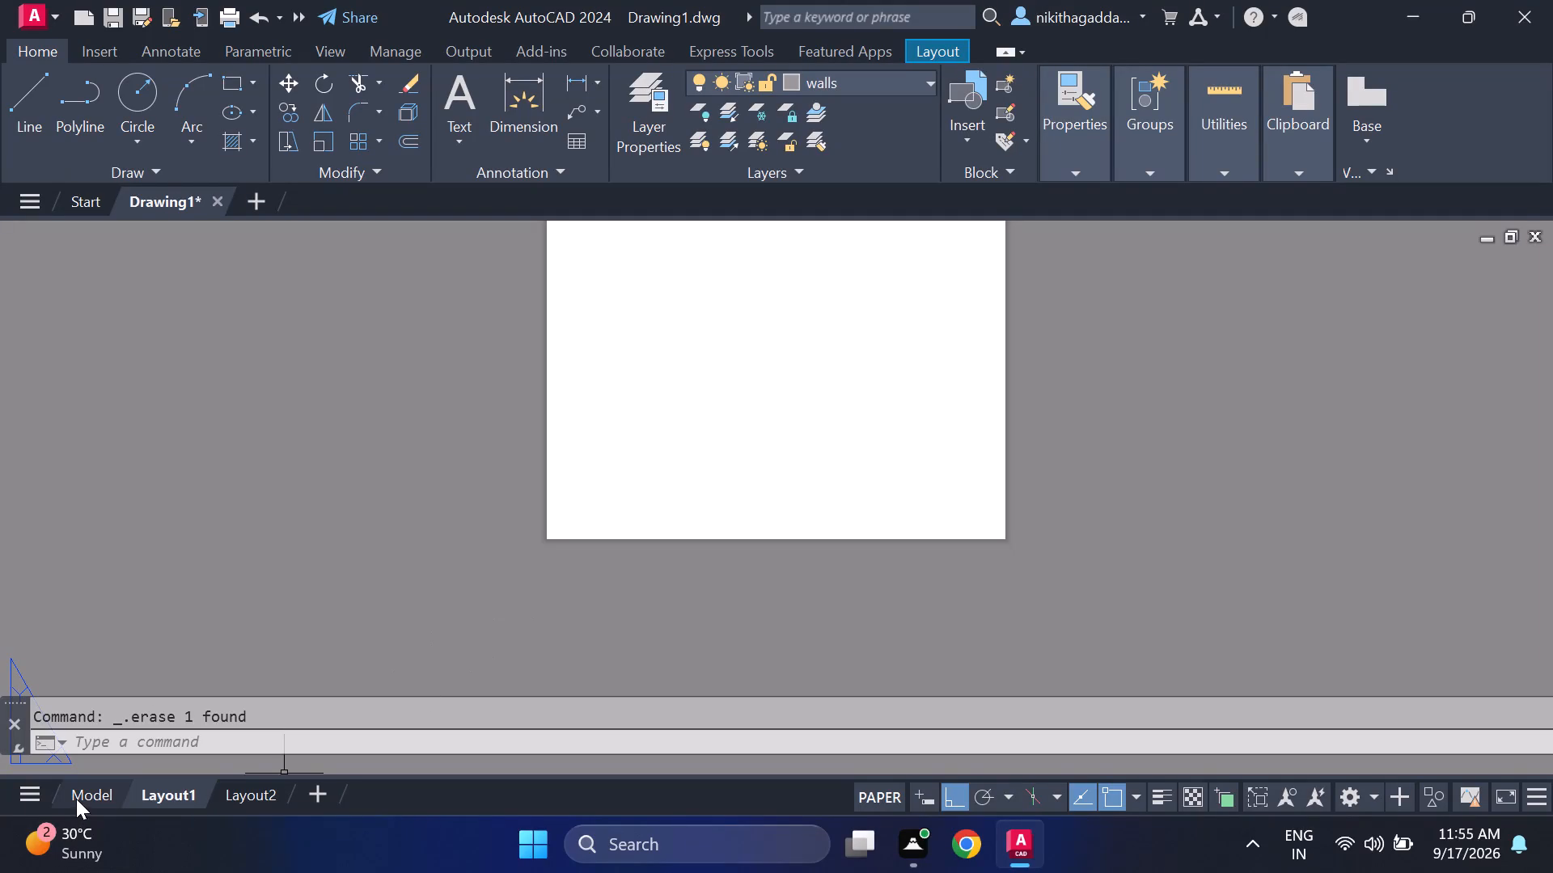
{"action": "right_click", "coordinate": [159, 792]}
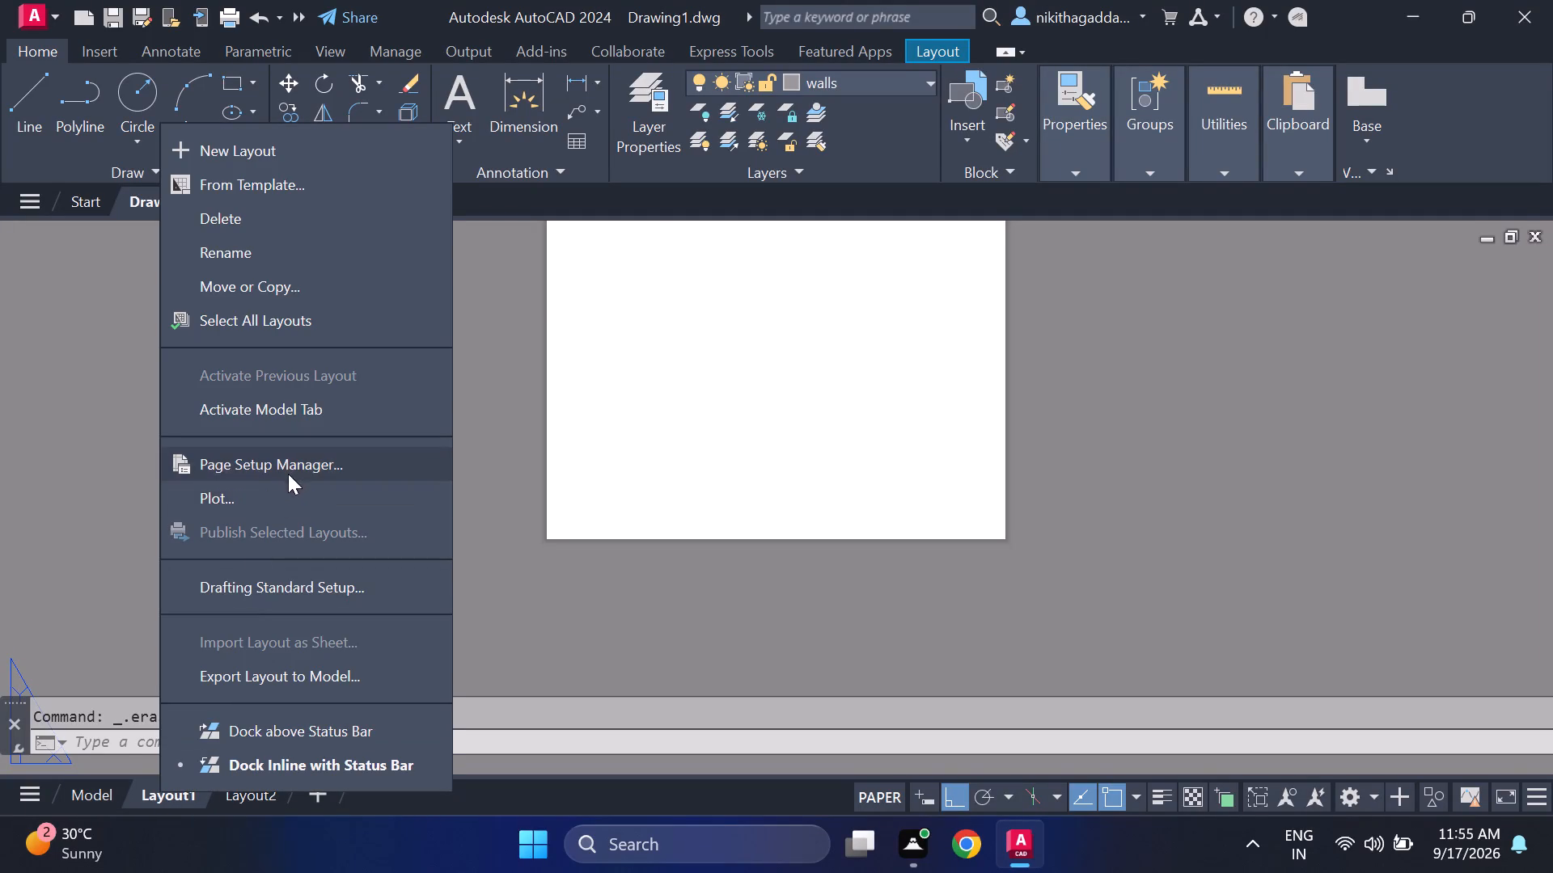
{"action": "left_click", "coordinate": [290, 472]}
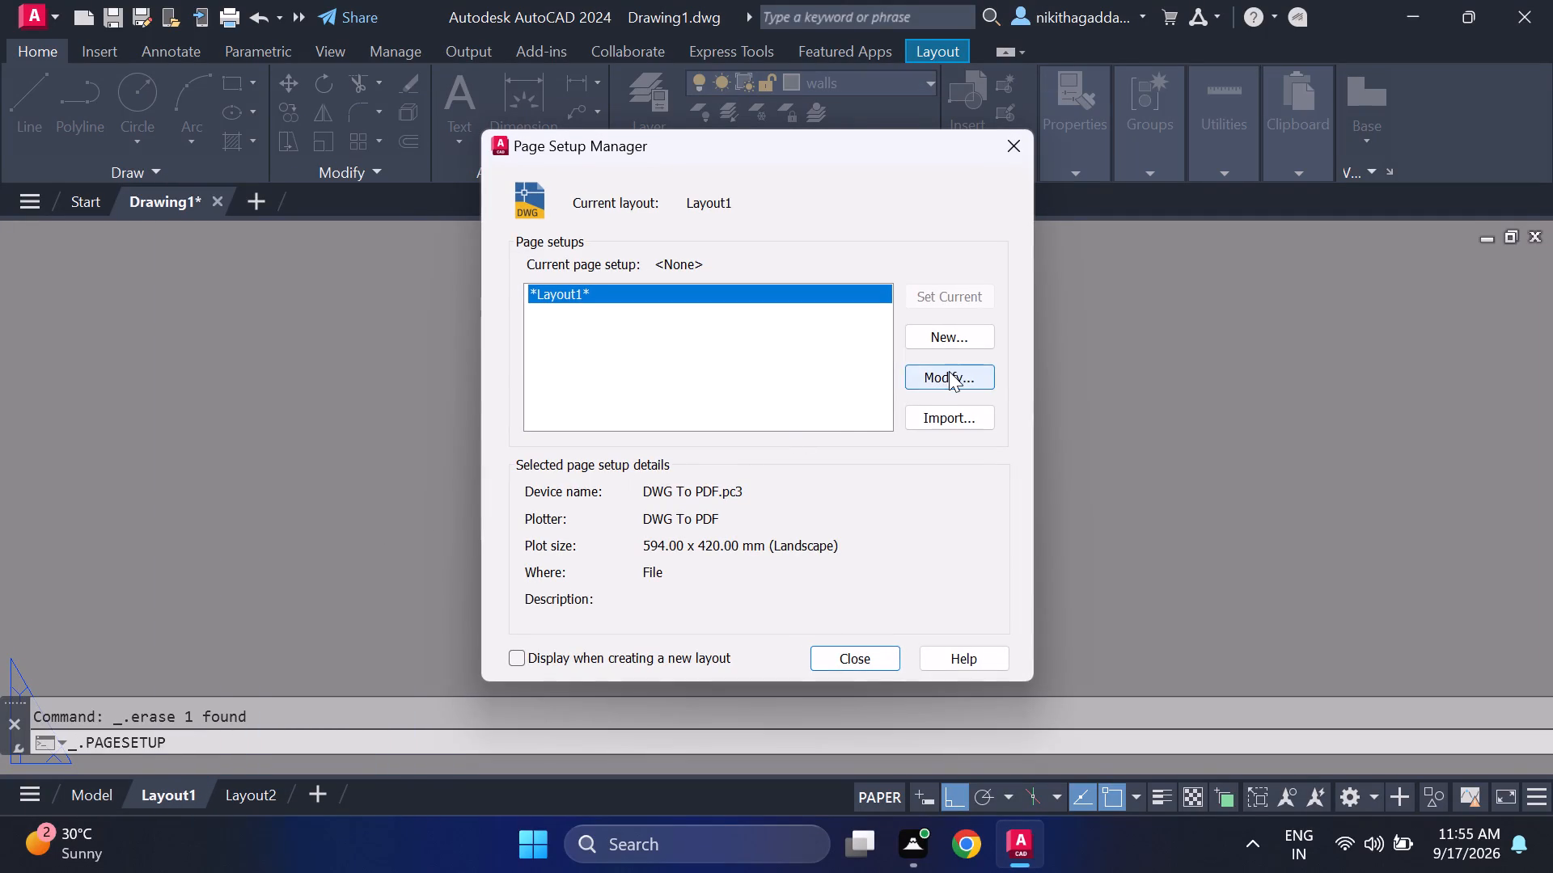
{"action": "left_click", "coordinate": [949, 371]}
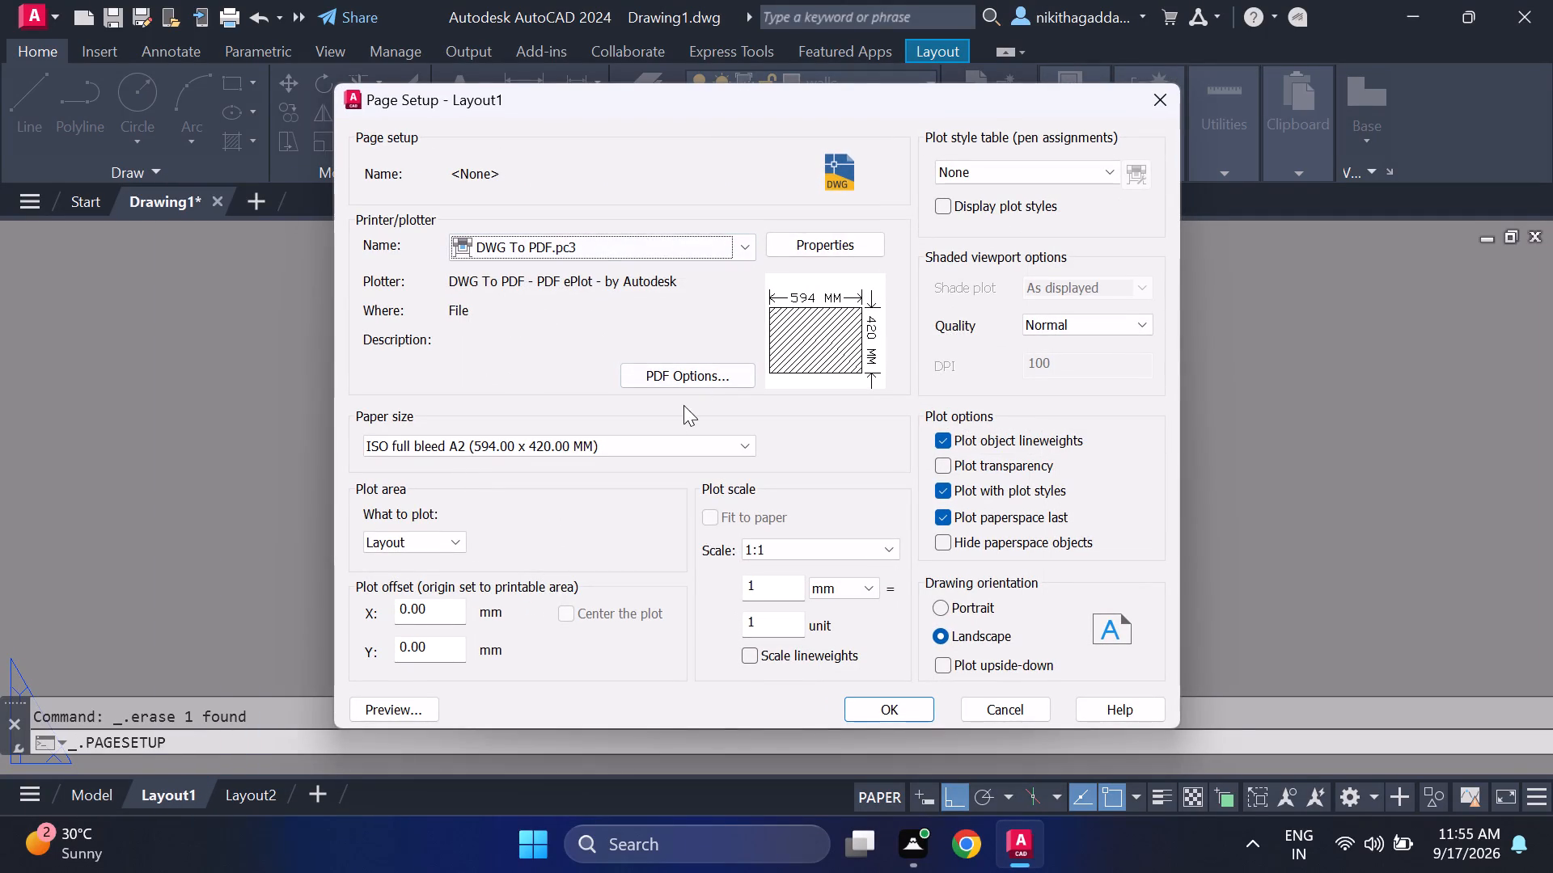
{"action": "left_click", "coordinate": [641, 440]}
{"action": "scroll", "coordinate": [442, 309], "scroll_direction": "down", "scroll_amount": 3}
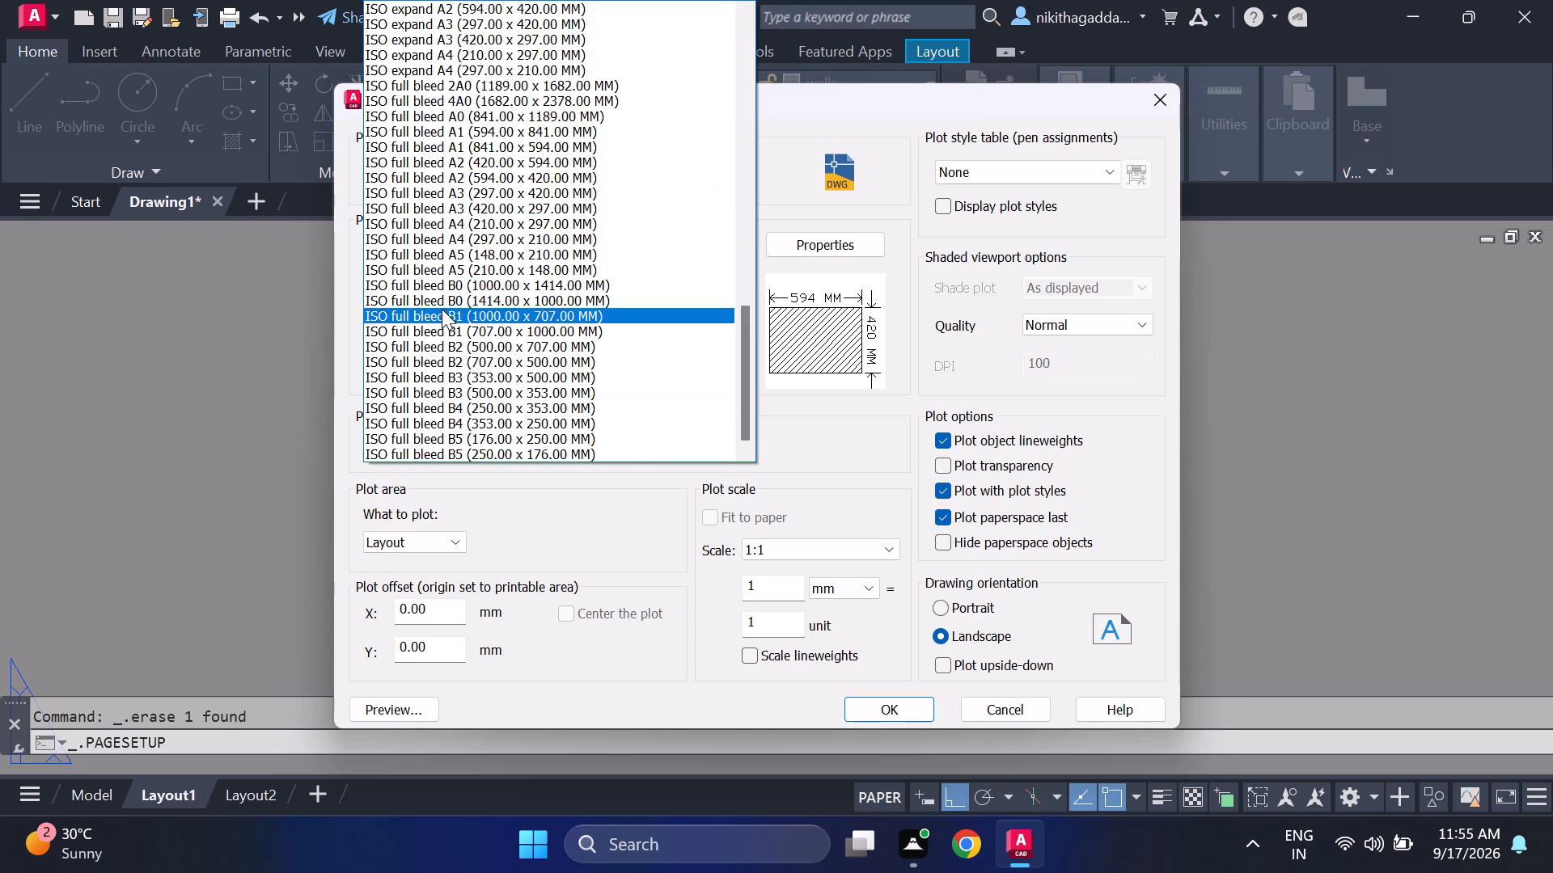
{"action": "scroll", "coordinate": [442, 309], "scroll_direction": "down", "scroll_amount": 2}
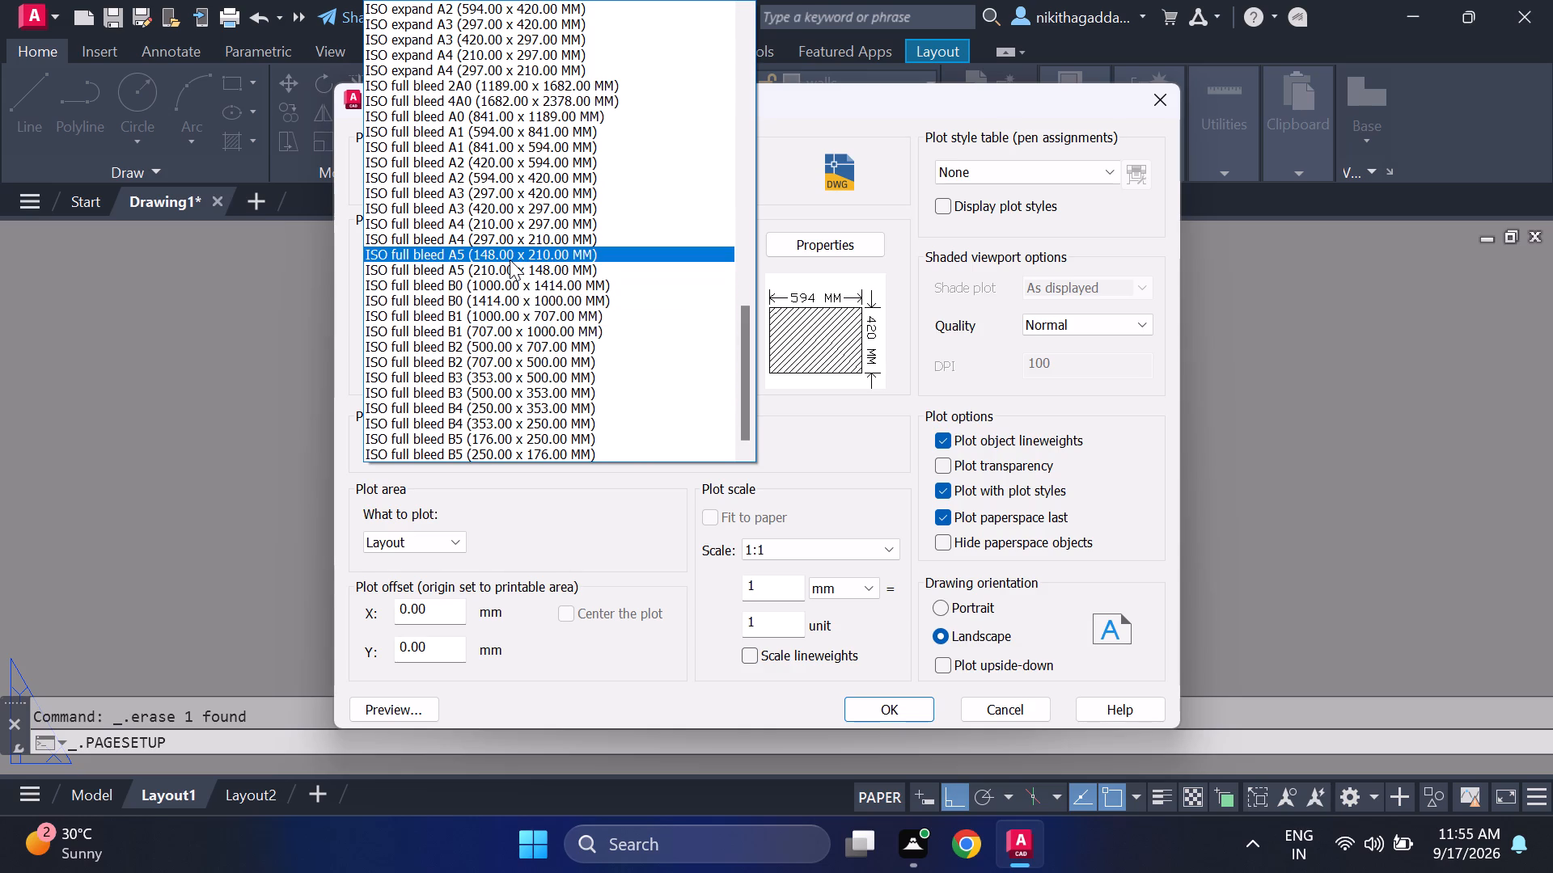
{"action": "left_click", "coordinate": [510, 259]}
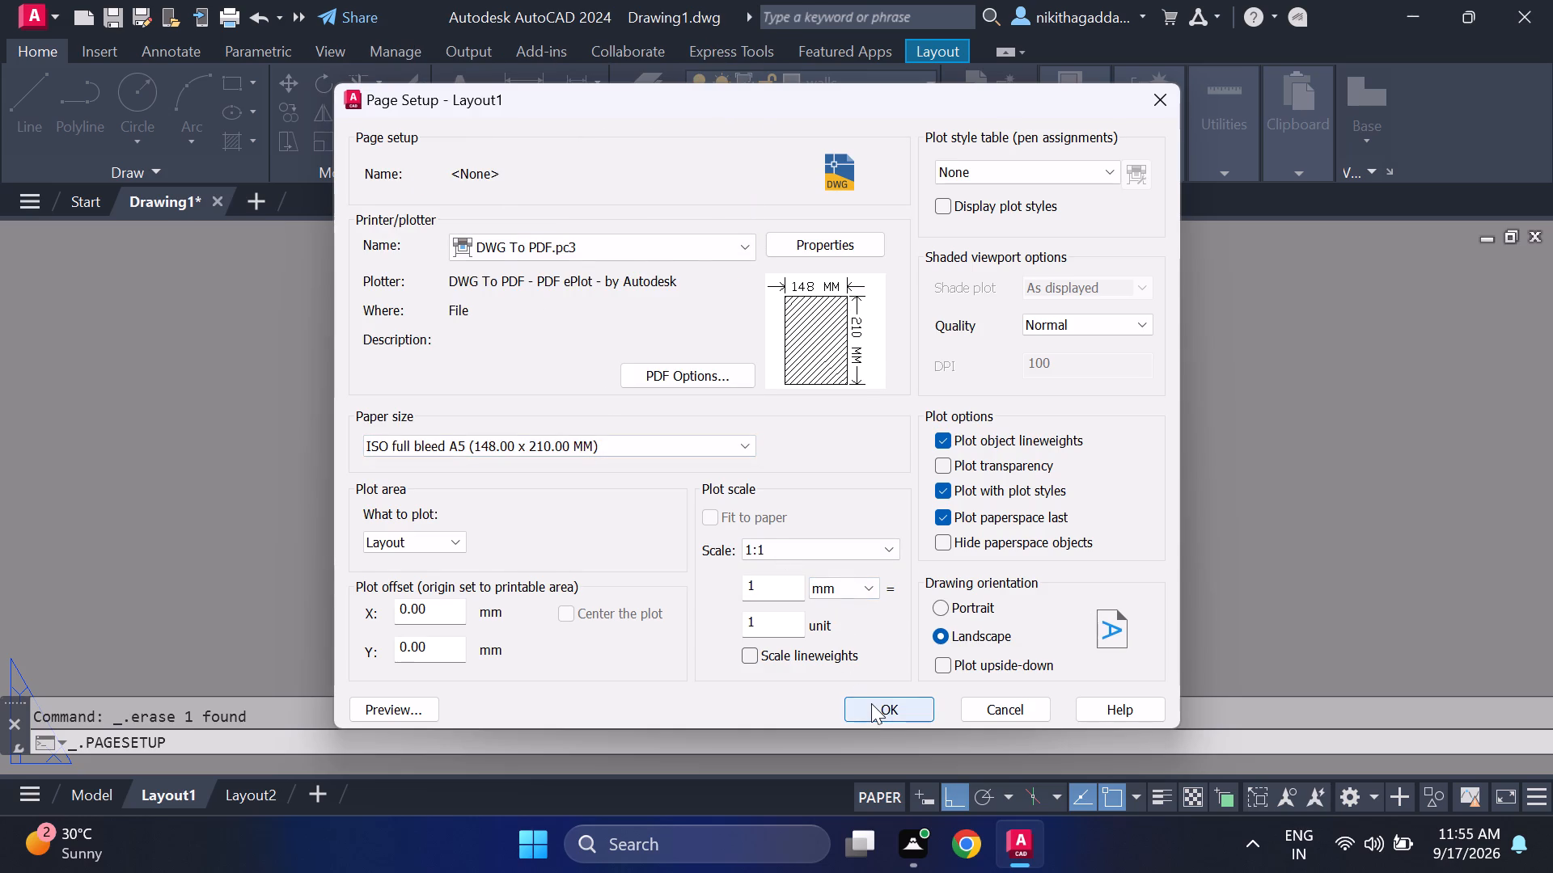
{"action": "left_click", "coordinate": [871, 703]}
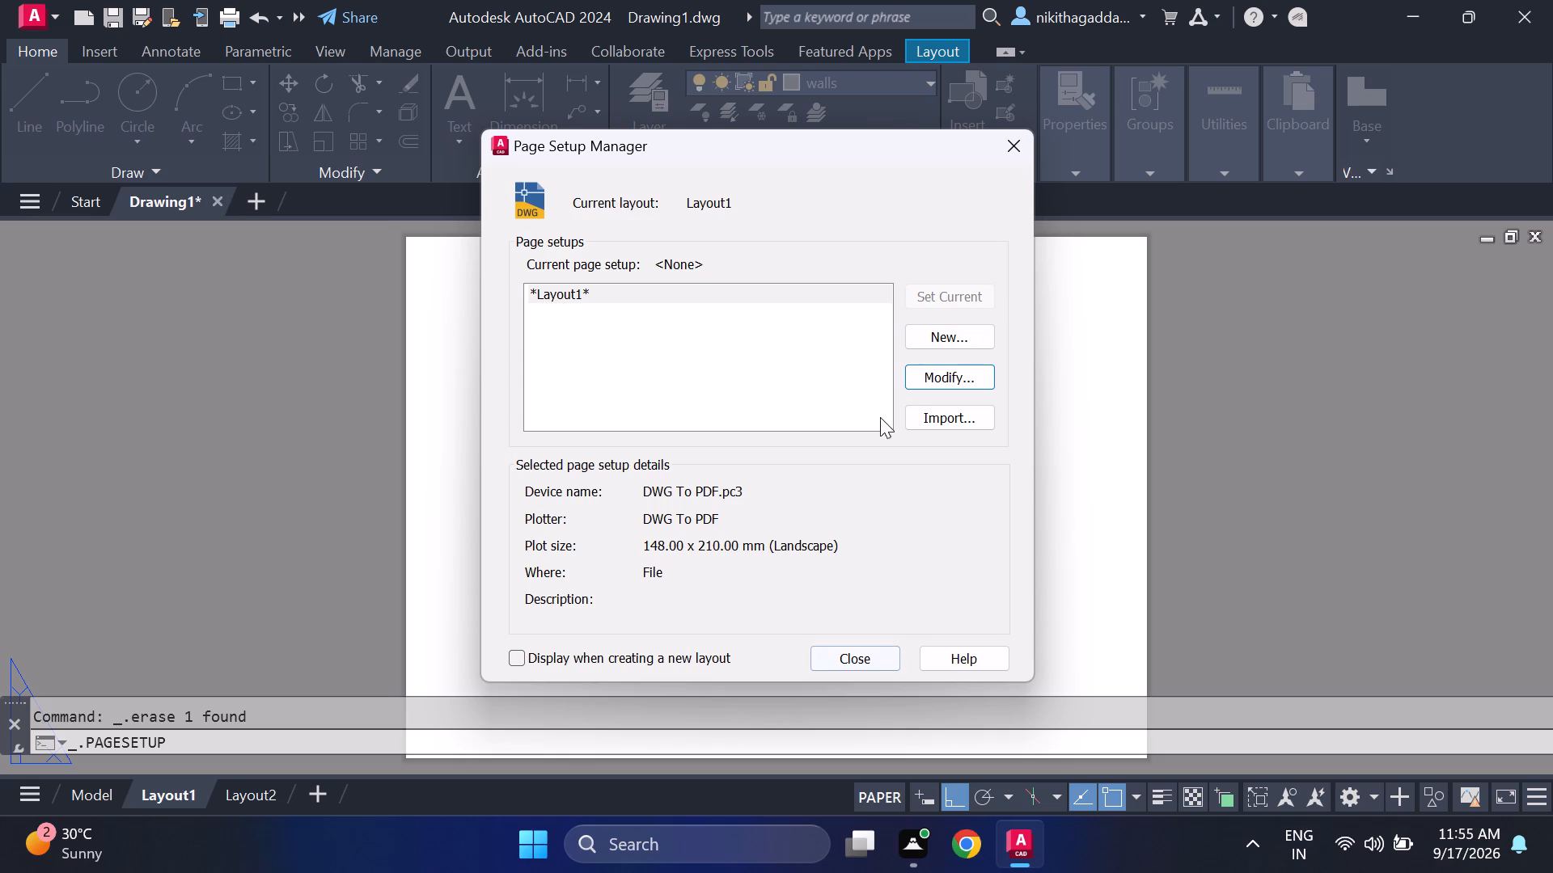
{"action": "left_click", "coordinate": [923, 297]}
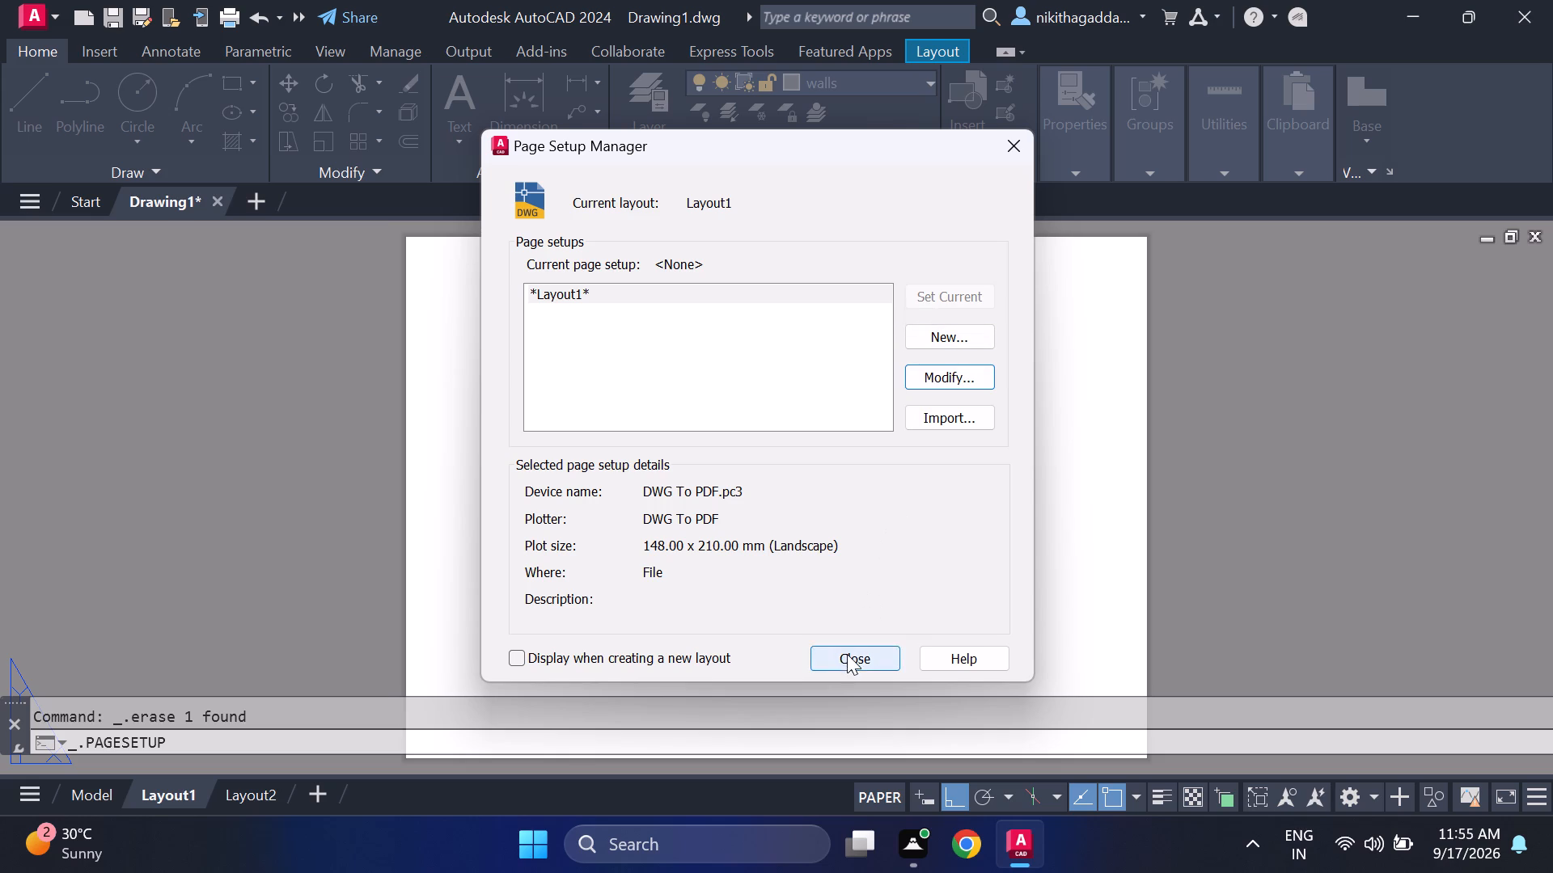
{"action": "left_click", "coordinate": [847, 654]}
Create a single viewport covering the whole sheet, from its upper-left corner to its lower-right corner.
{"action": "middle_click_drag", "start_coordinate": [789, 576], "coordinate": [752, 512]}
{"action": "scroll", "coordinate": [752, 512], "scroll_direction": "down", "scroll_amount": 1}
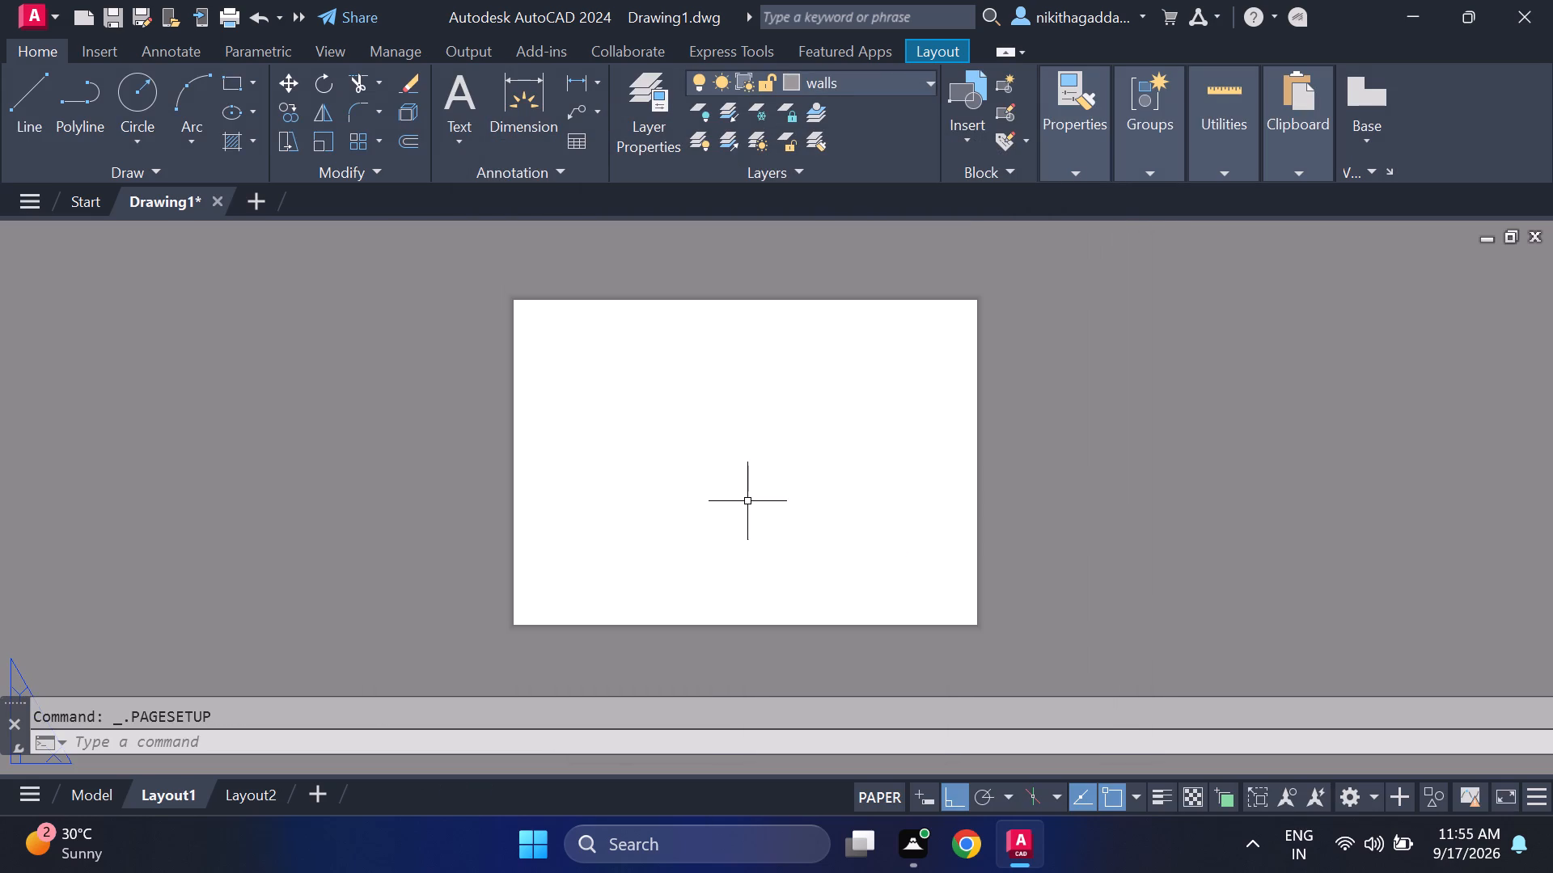
{"action": "type", "text": "viewports"}
{"action": "key", "text": "Return"}
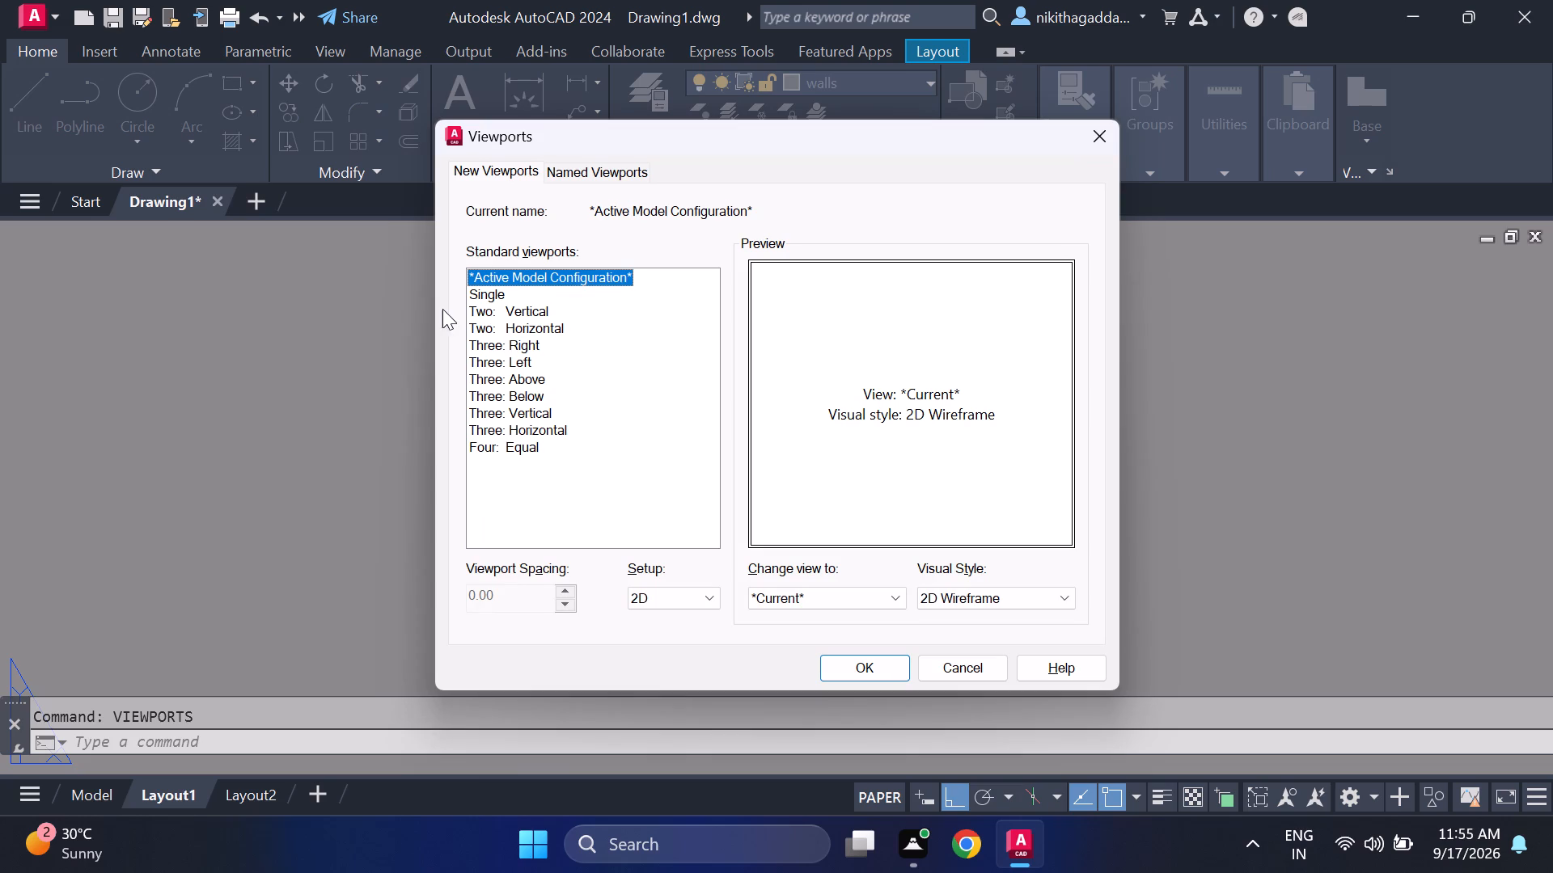
{"action": "left_click", "coordinate": [487, 292]}
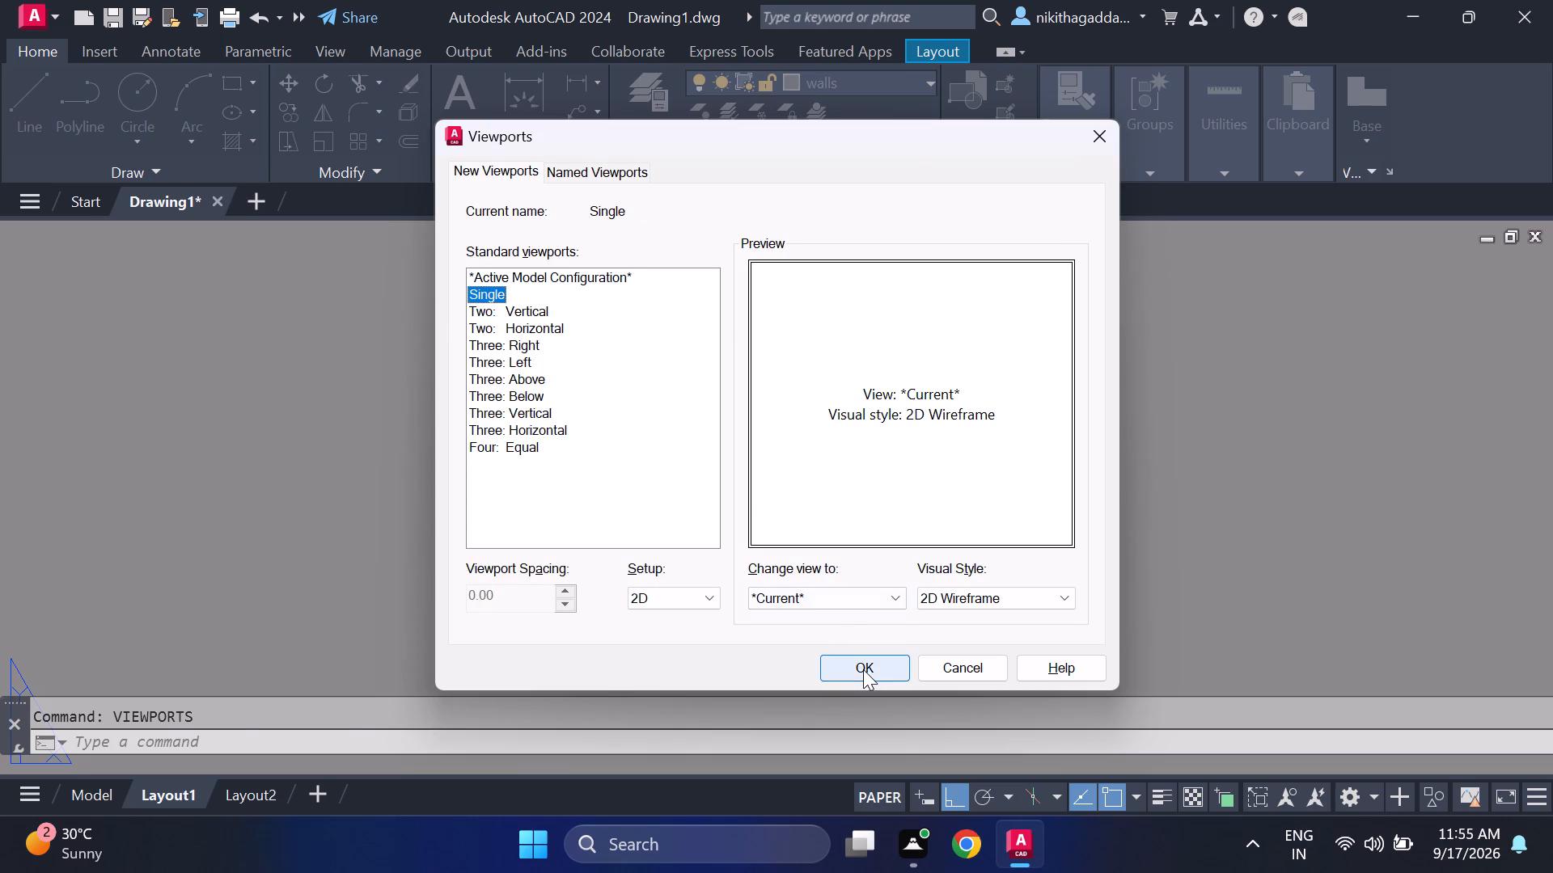
{"action": "left_click", "coordinate": [863, 669]}
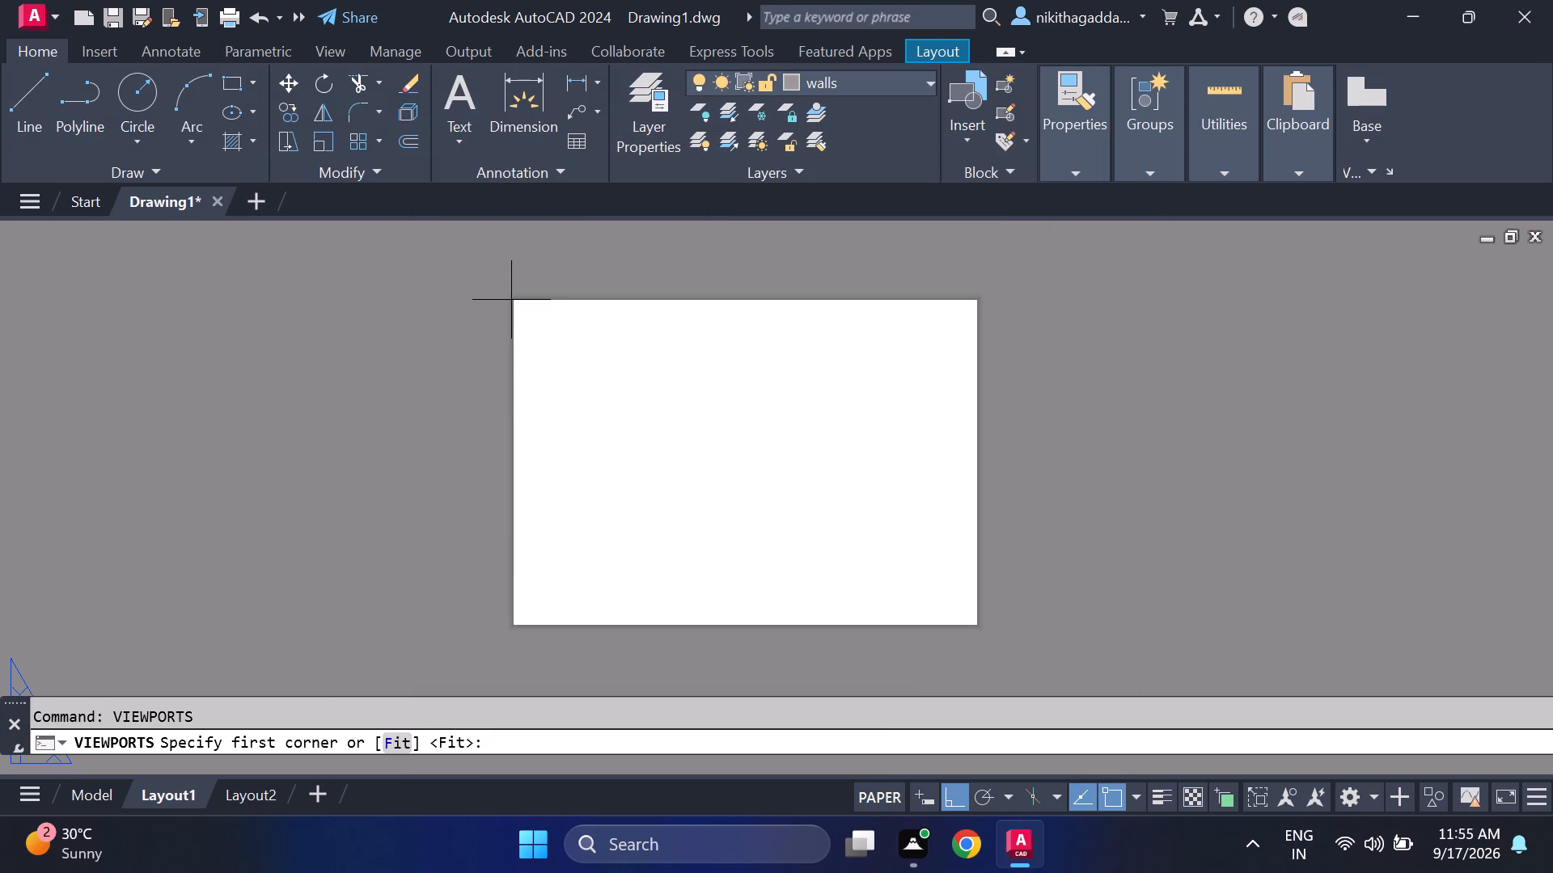
{"action": "left_click", "coordinate": [511, 300]}
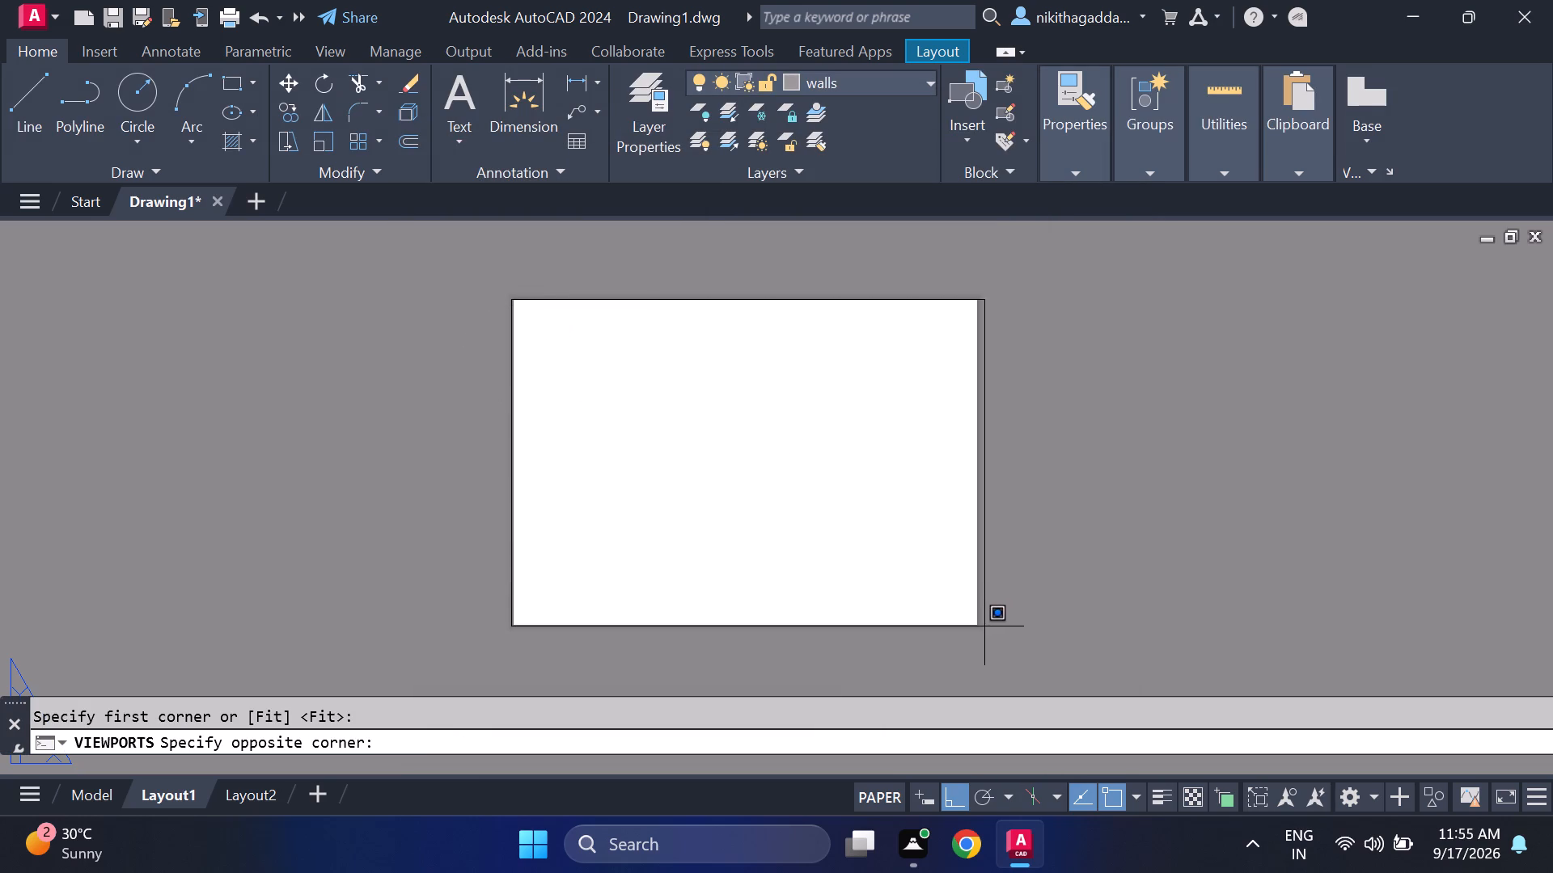
{"action": "left_click", "coordinate": [977, 626]}
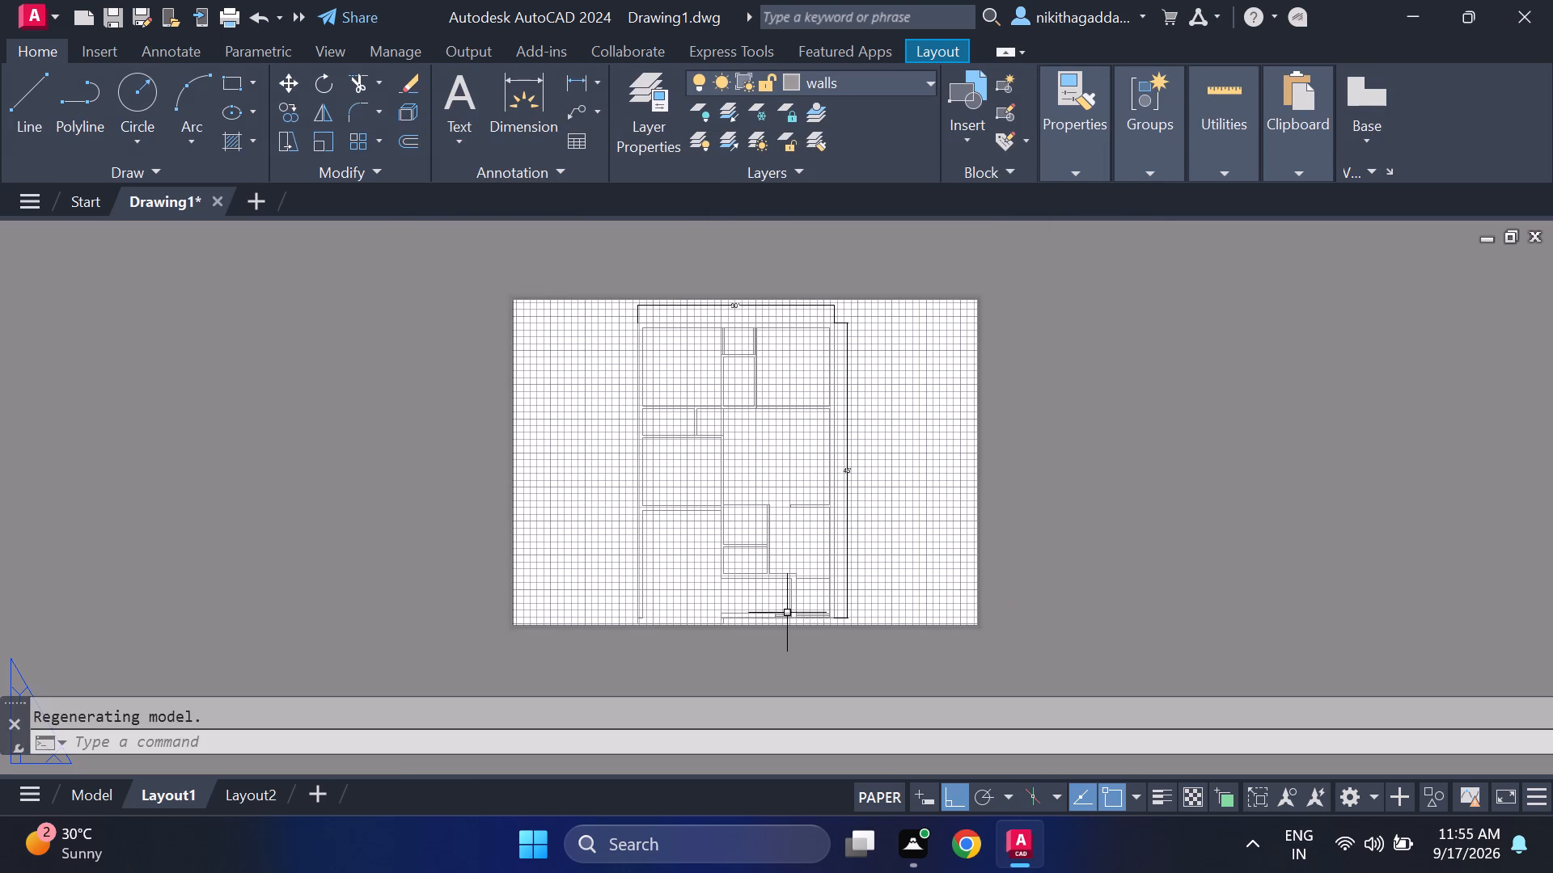
Scale the new floor plan viewport down slightly about its centre, leaving a narrow margin inside the sheet edges.
{"action": "left_click", "coordinate": [894, 369]}
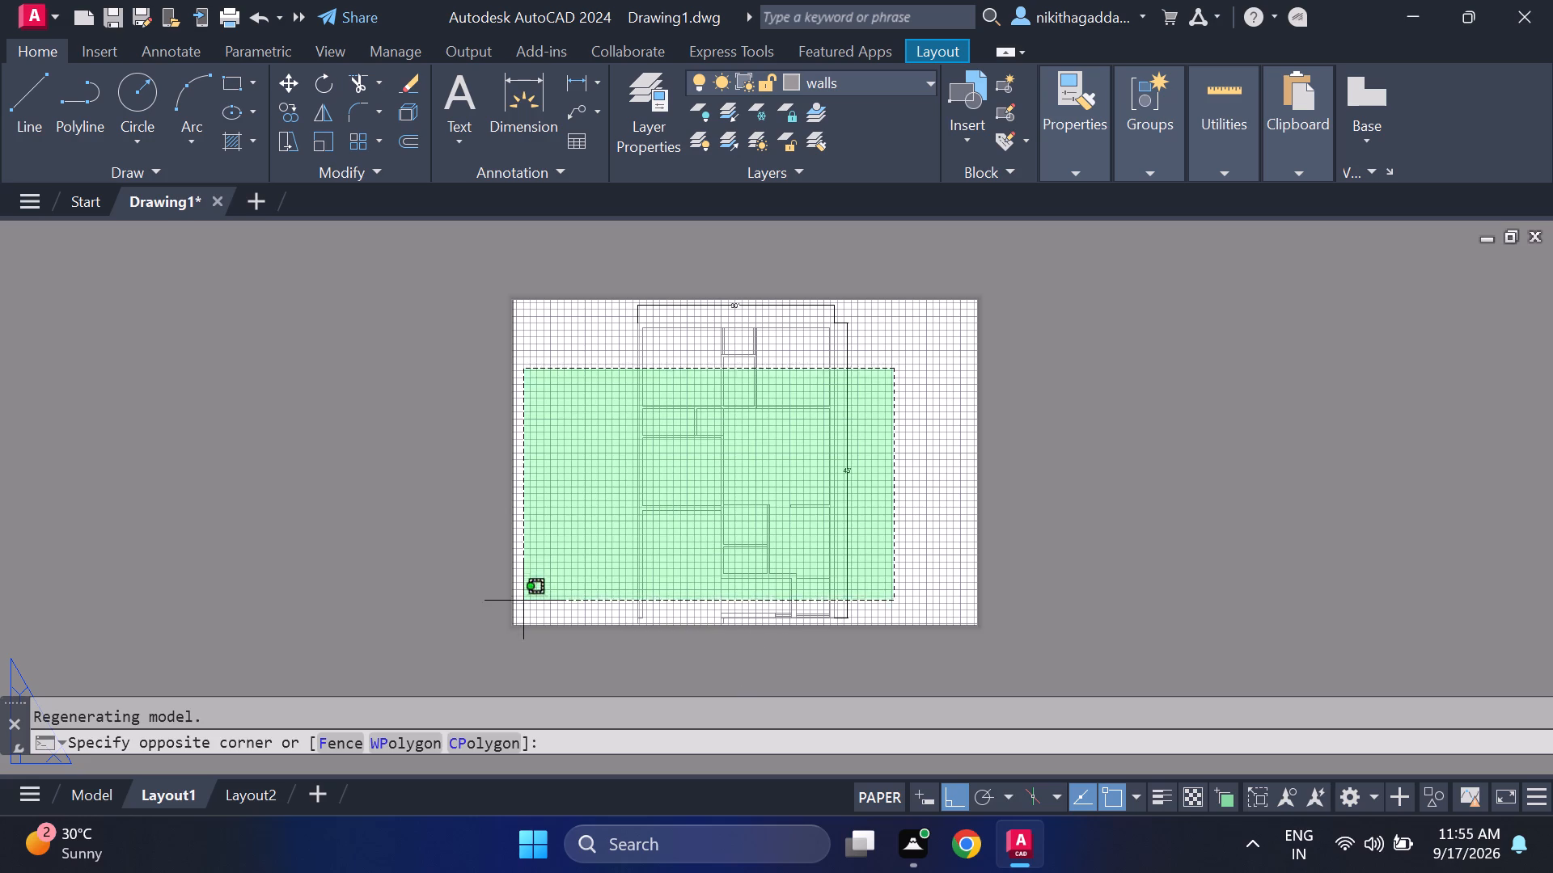
{"action": "left_click", "coordinate": [540, 590]}
{"action": "left_click_drag", "start_coordinate": [967, 269], "coordinate": [950, 296]}
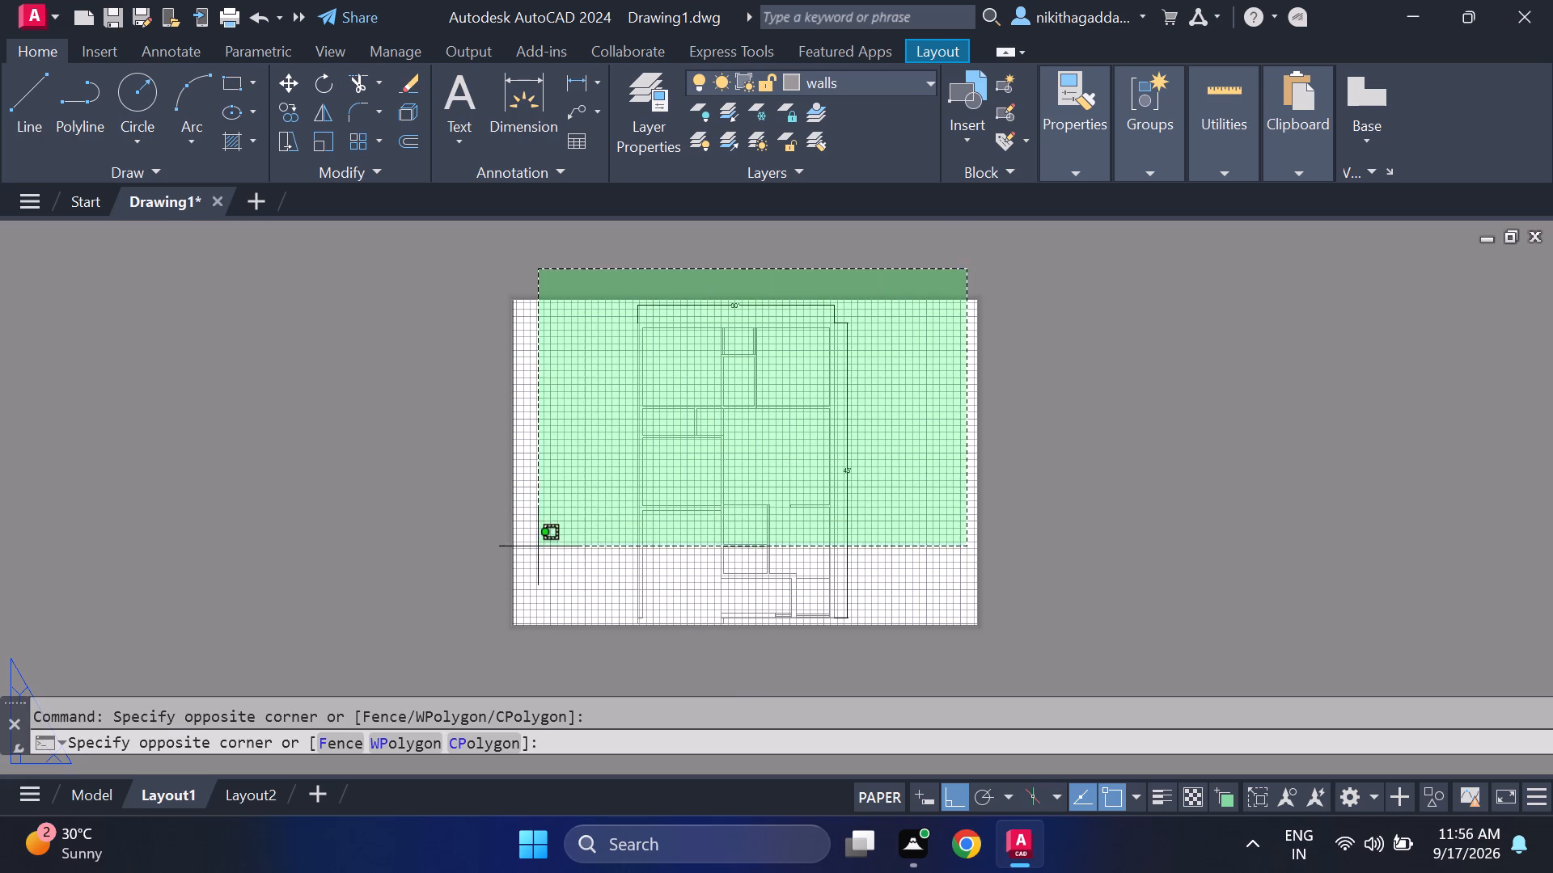
{"action": "left_click", "coordinate": [475, 623]}
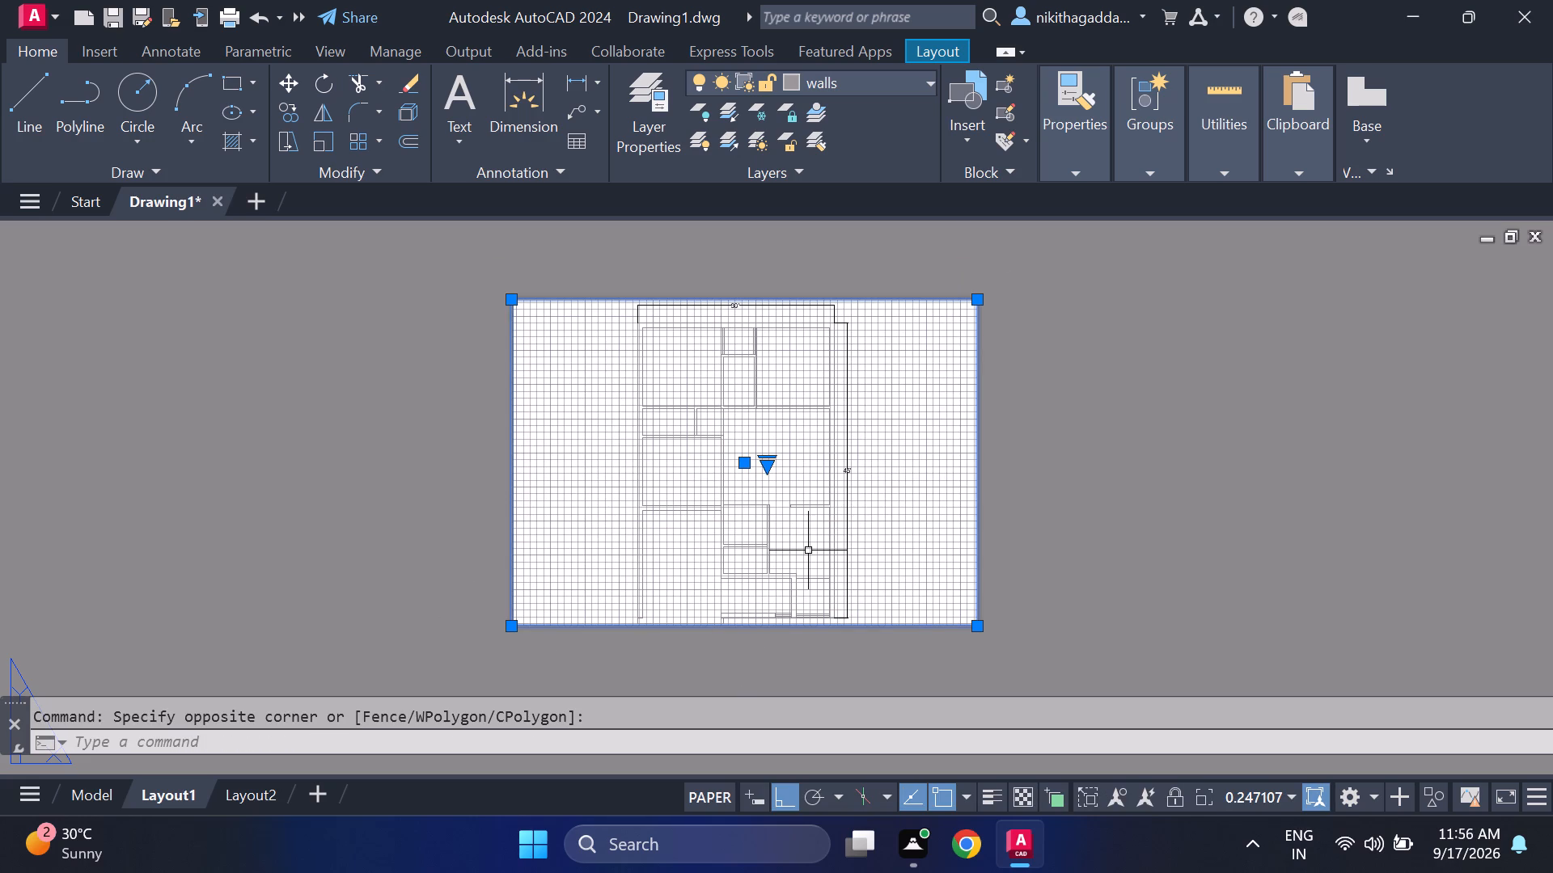
{"action": "scroll", "coordinate": [851, 523], "scroll_direction": "down", "scroll_amount": 1}
{"action": "scroll", "coordinate": [851, 523], "scroll_direction": "up", "scroll_amount": 2}
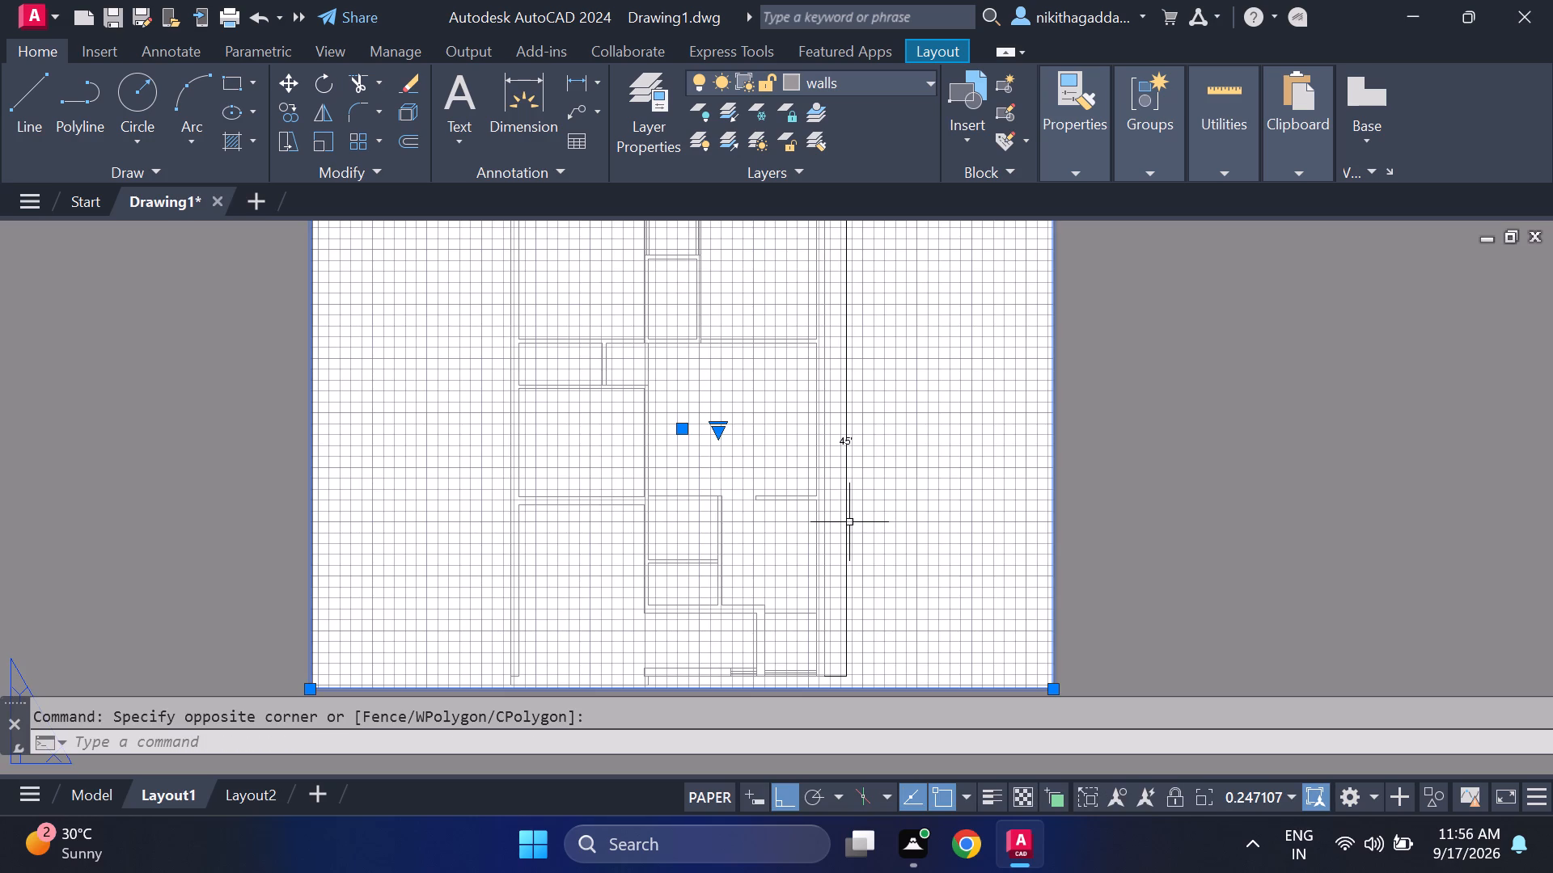
{"action": "type", "text": "scale"}
{"action": "key", "text": "Return"}
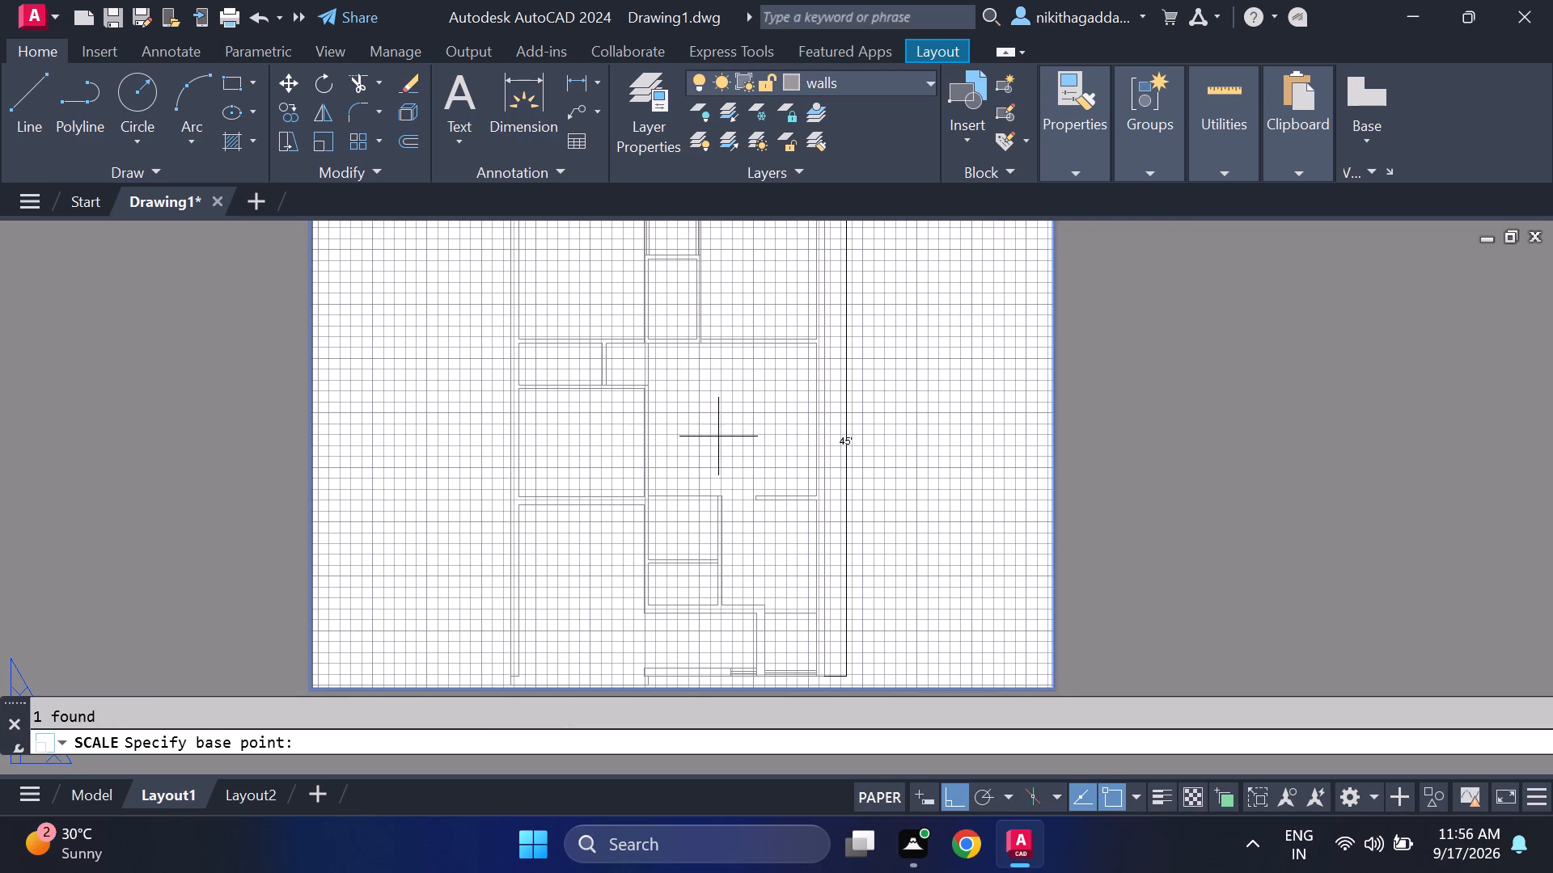
{"action": "left_click", "coordinate": [682, 430]}
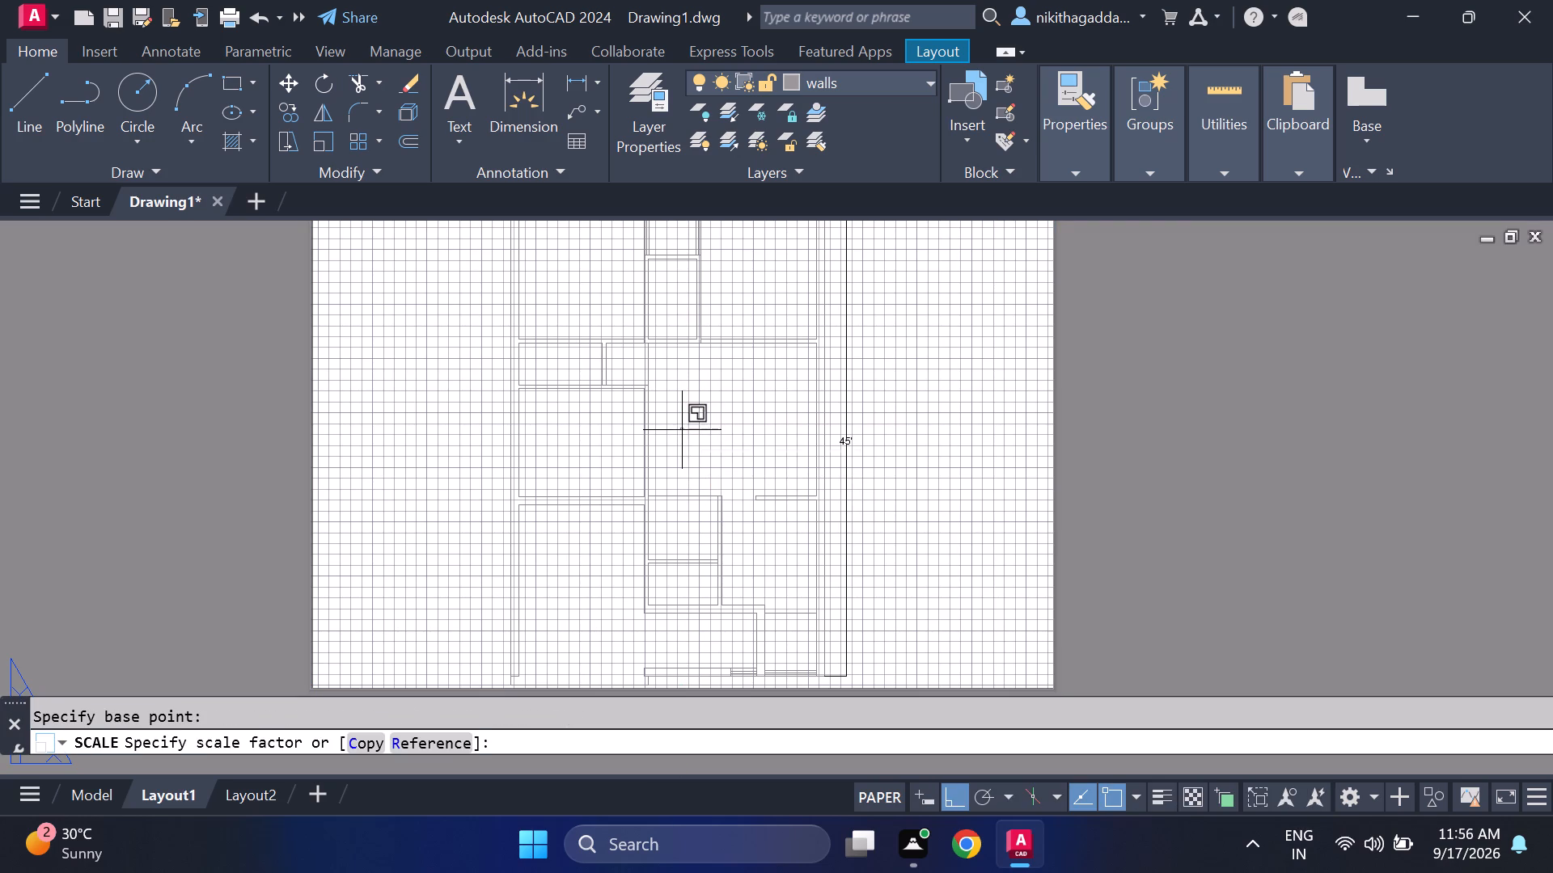
{"action": "scroll", "coordinate": [633, 512], "scroll_direction": "down", "scroll_amount": 1}
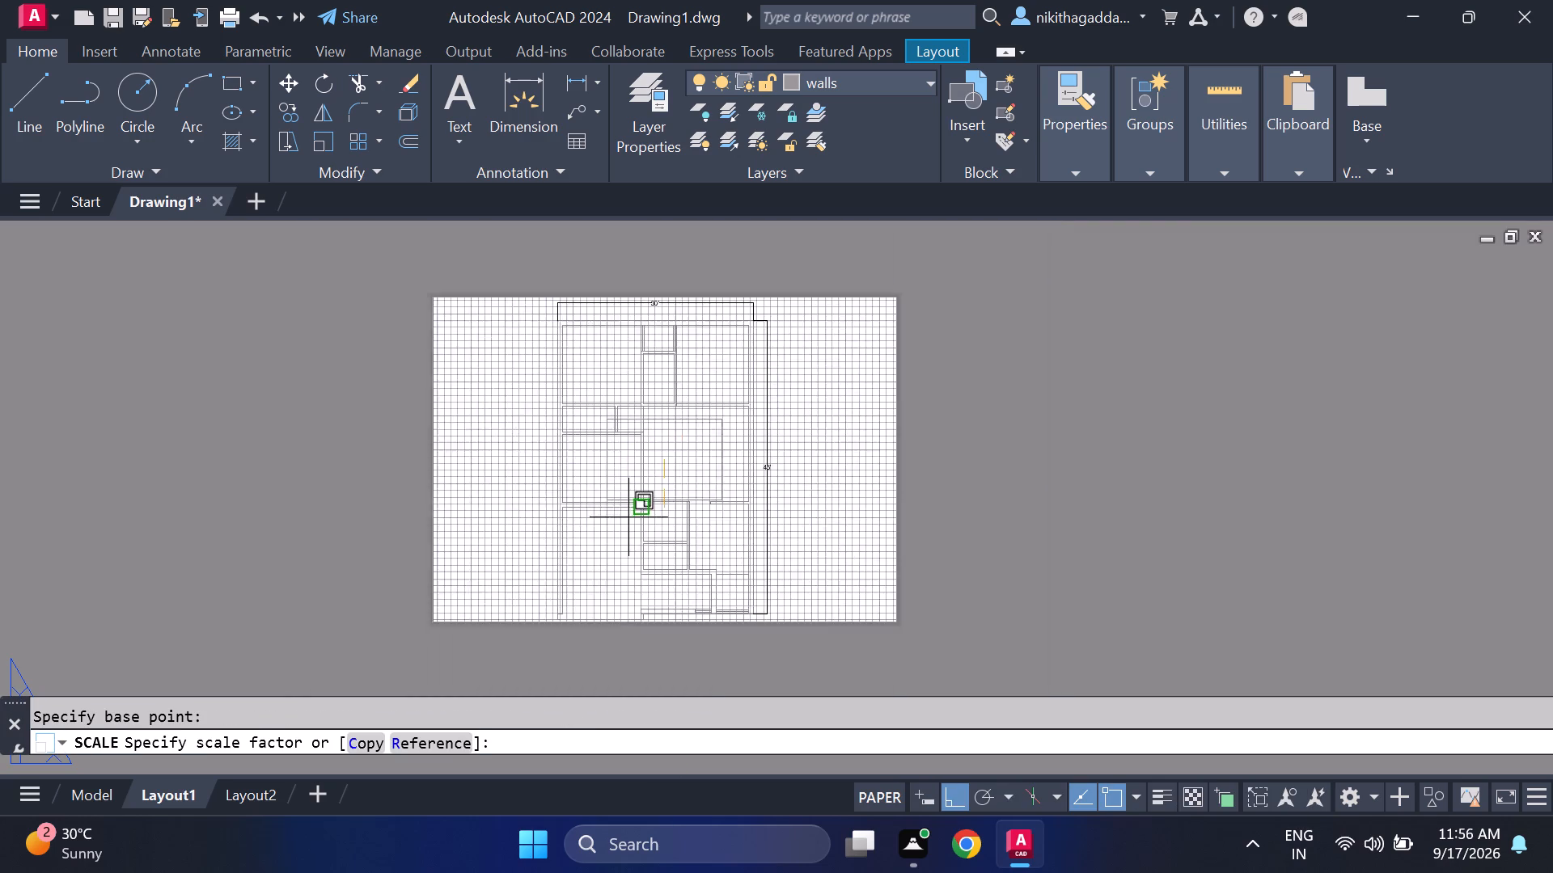
{"action": "scroll", "coordinate": [628, 518], "scroll_direction": "down", "scroll_amount": 1}
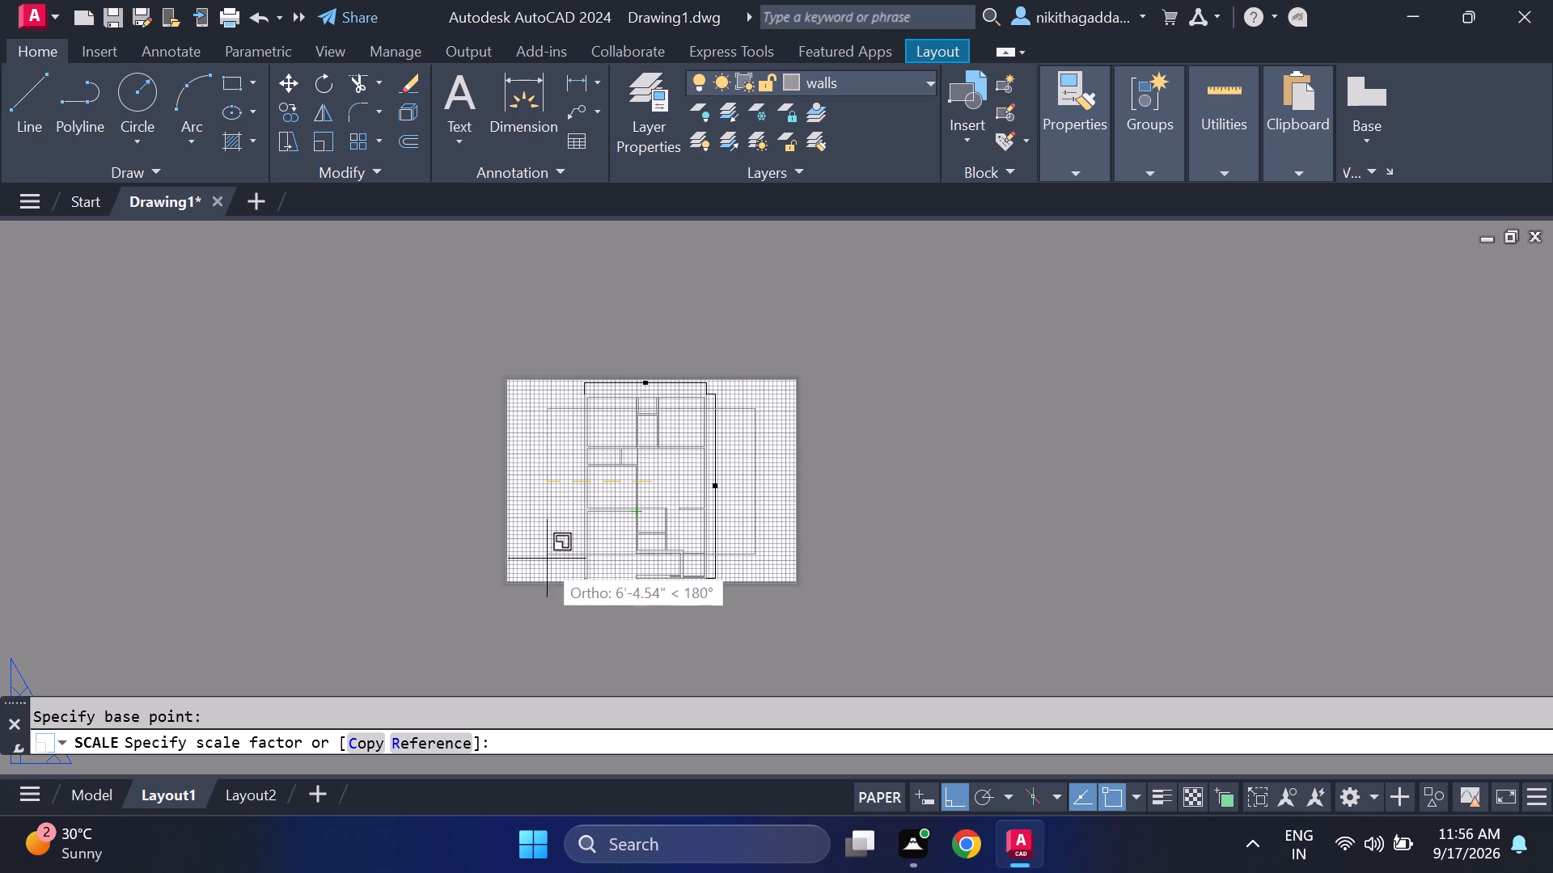
{"action": "left_click", "coordinate": [523, 550]}
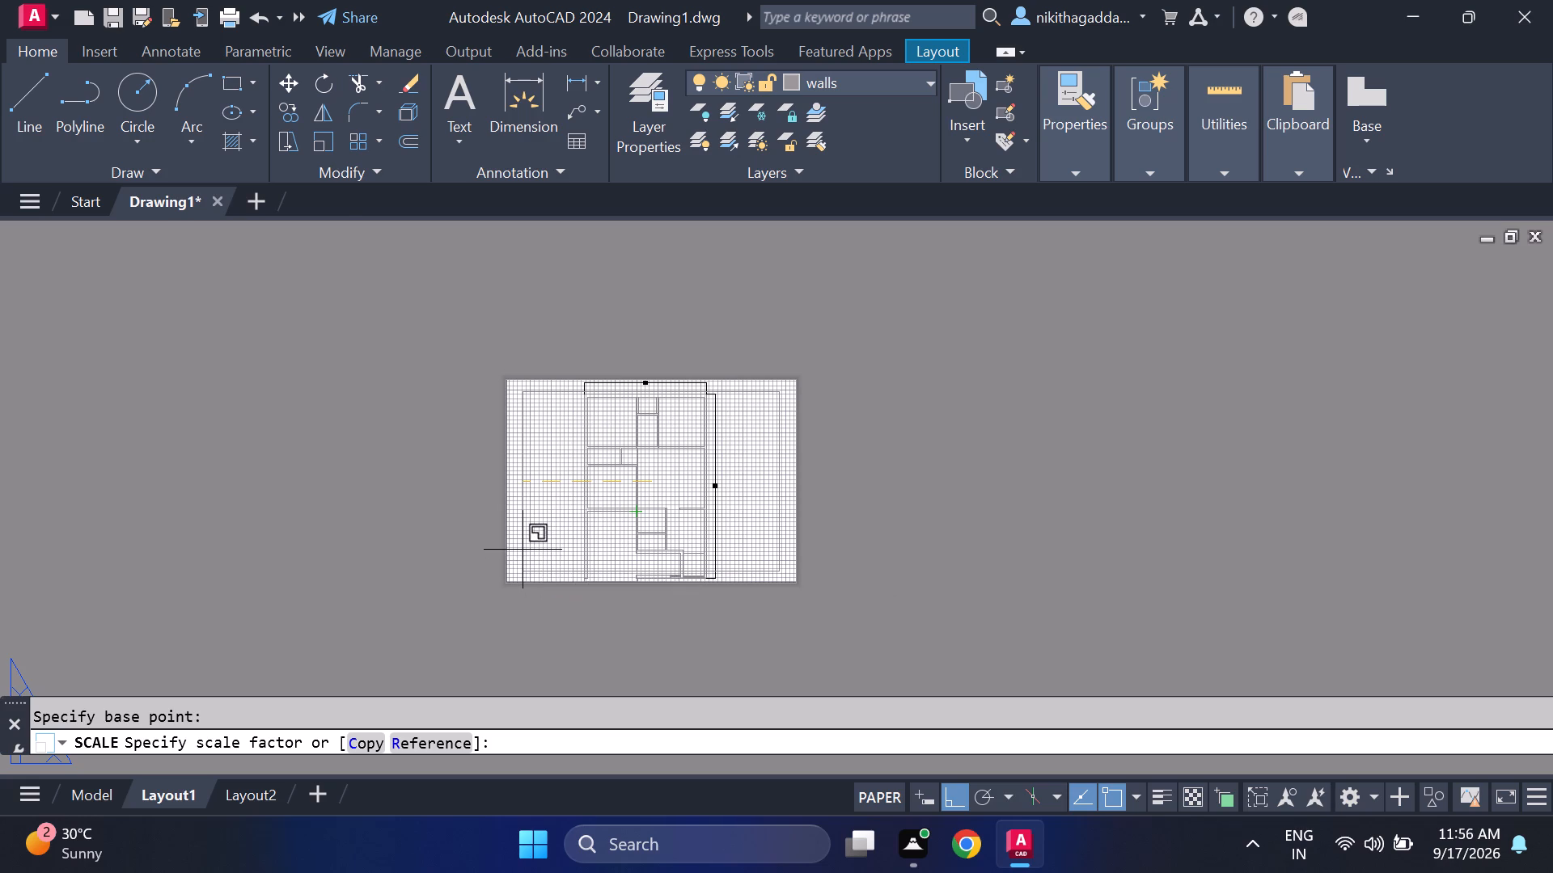
Examine the scaled viewport's margins and how the floor plan fits within its lower and upper edges.
{"action": "scroll", "coordinate": [692, 590], "scroll_direction": "up", "scroll_amount": 2}
{"action": "middle_click_drag", "start_coordinate": [535, 590], "coordinate": [548, 605]}
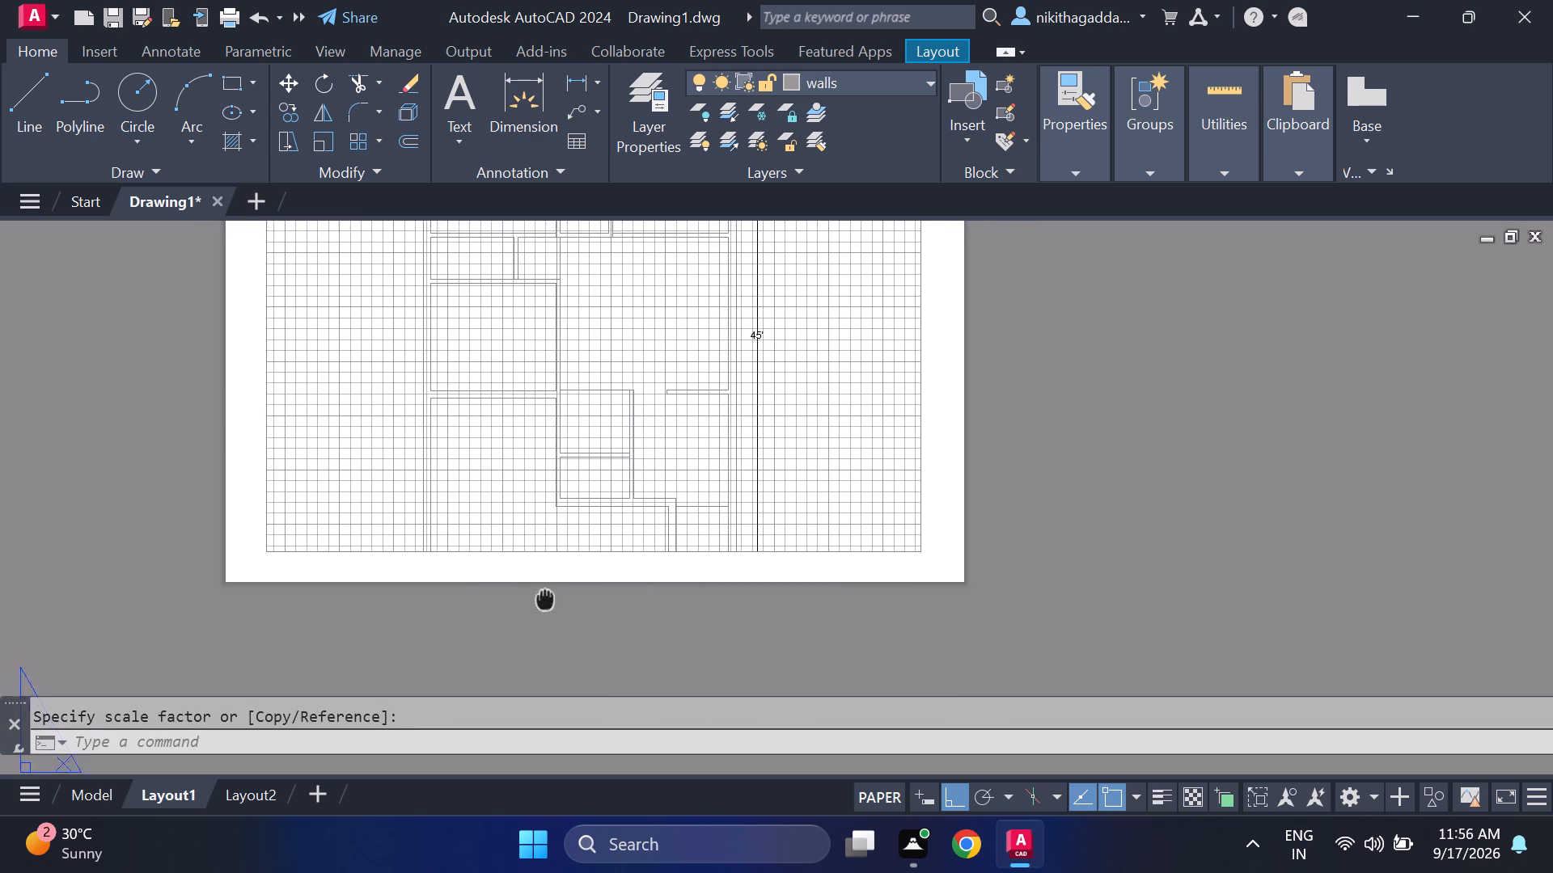
{"action": "middle_click_drag", "start_coordinate": [548, 605], "coordinate": [599, 677]}
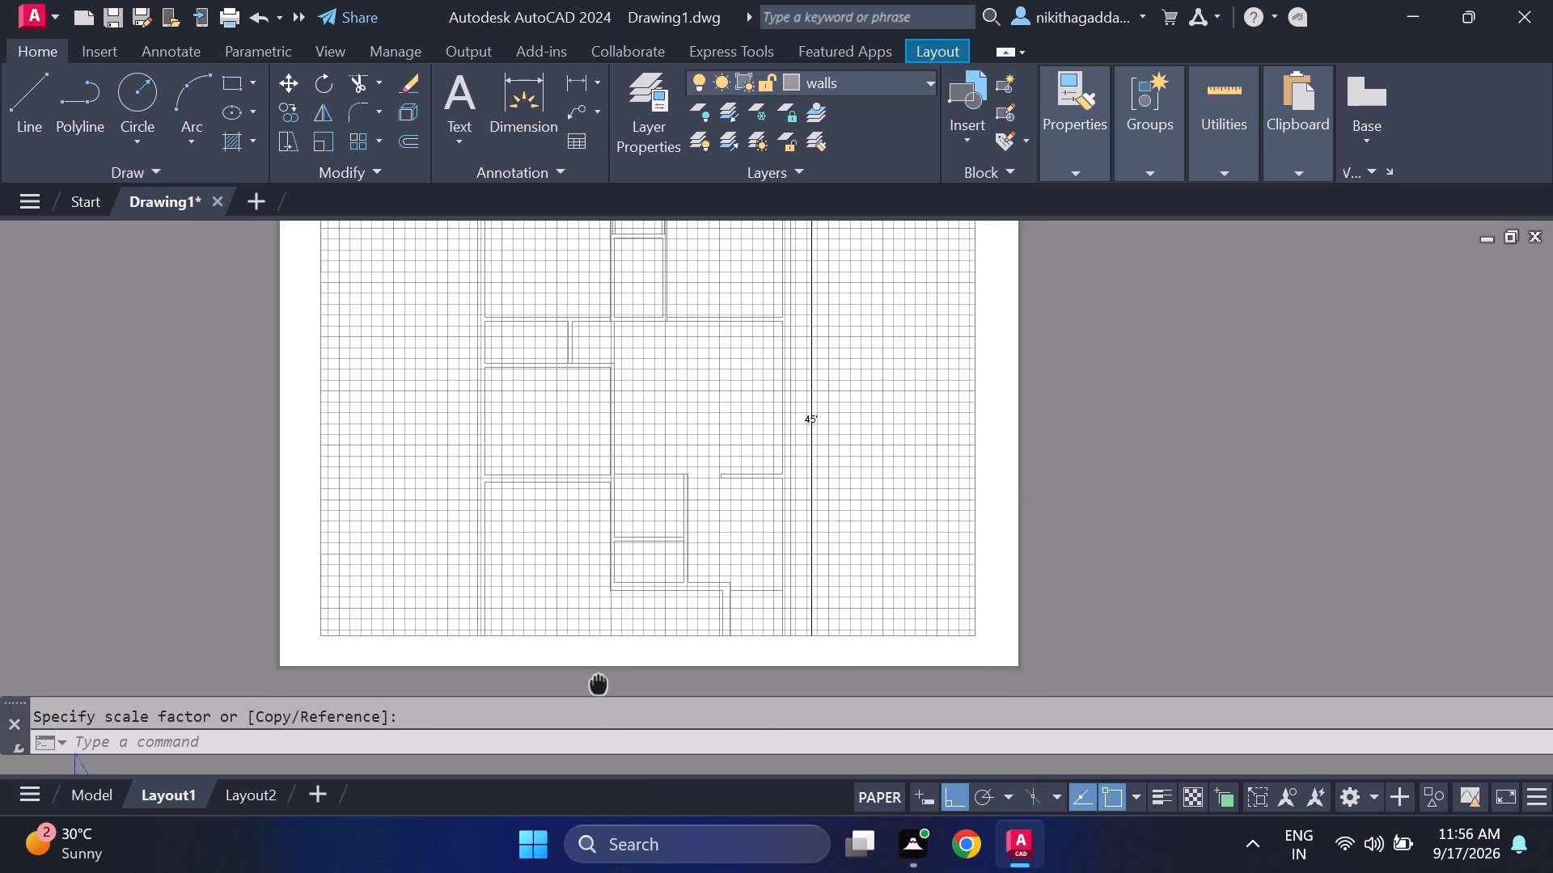
{"action": "middle_click_drag", "start_coordinate": [599, 677], "coordinate": [599, 681]}
{"action": "scroll", "coordinate": [588, 650], "scroll_direction": "up", "scroll_amount": 2}
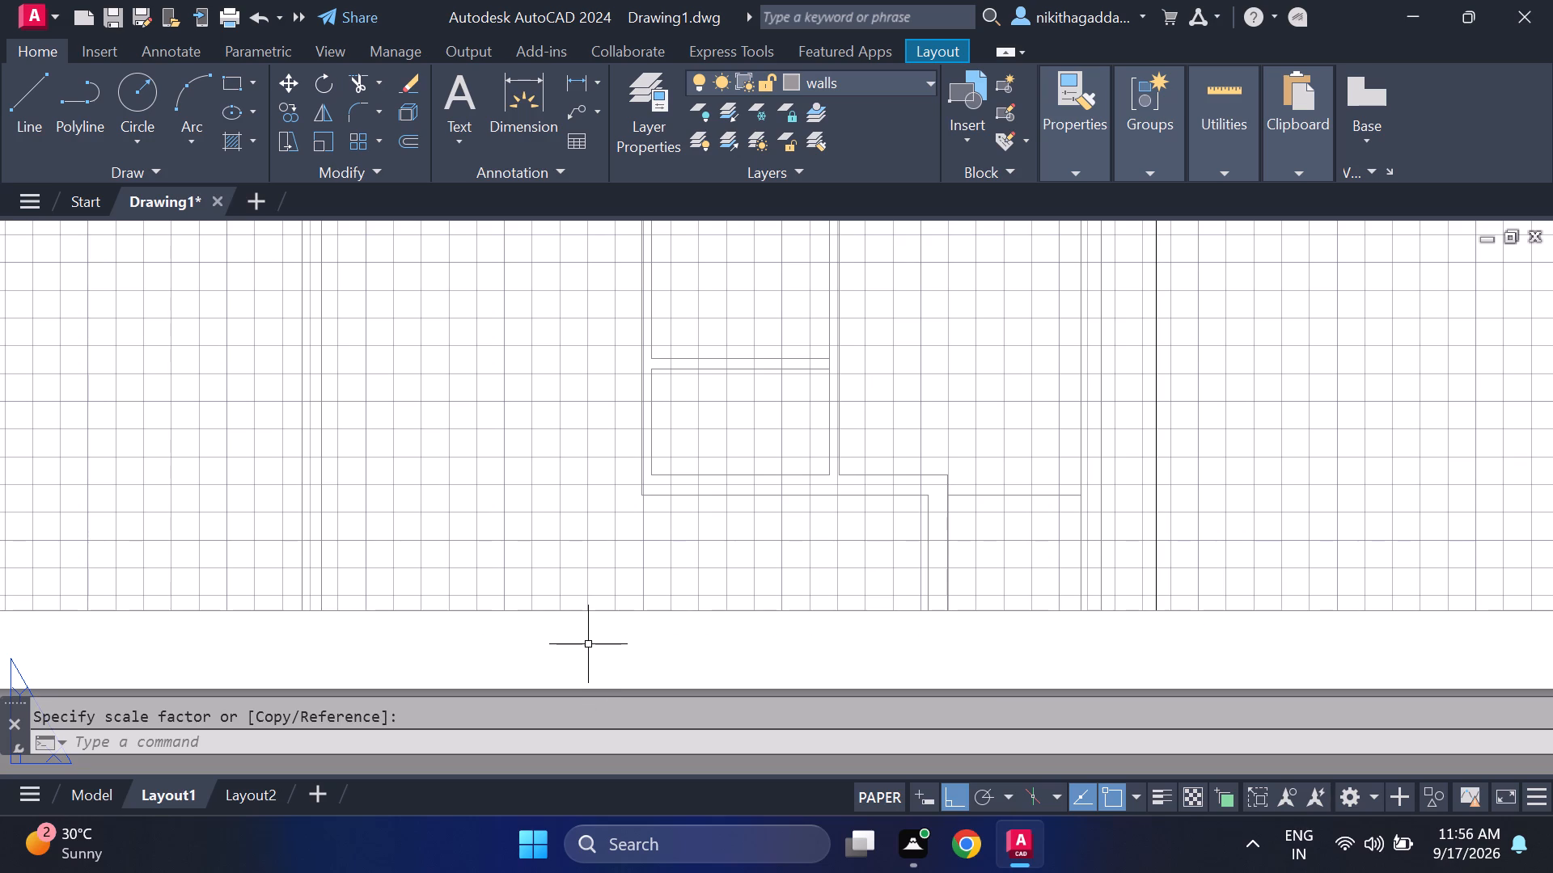
{"action": "scroll", "coordinate": [588, 644], "scroll_direction": "down", "scroll_amount": 3}
{"action": "scroll", "coordinate": [586, 636], "scroll_direction": "up", "scroll_amount": 2}
{"action": "scroll", "coordinate": [586, 635], "scroll_direction": "down", "scroll_amount": 2}
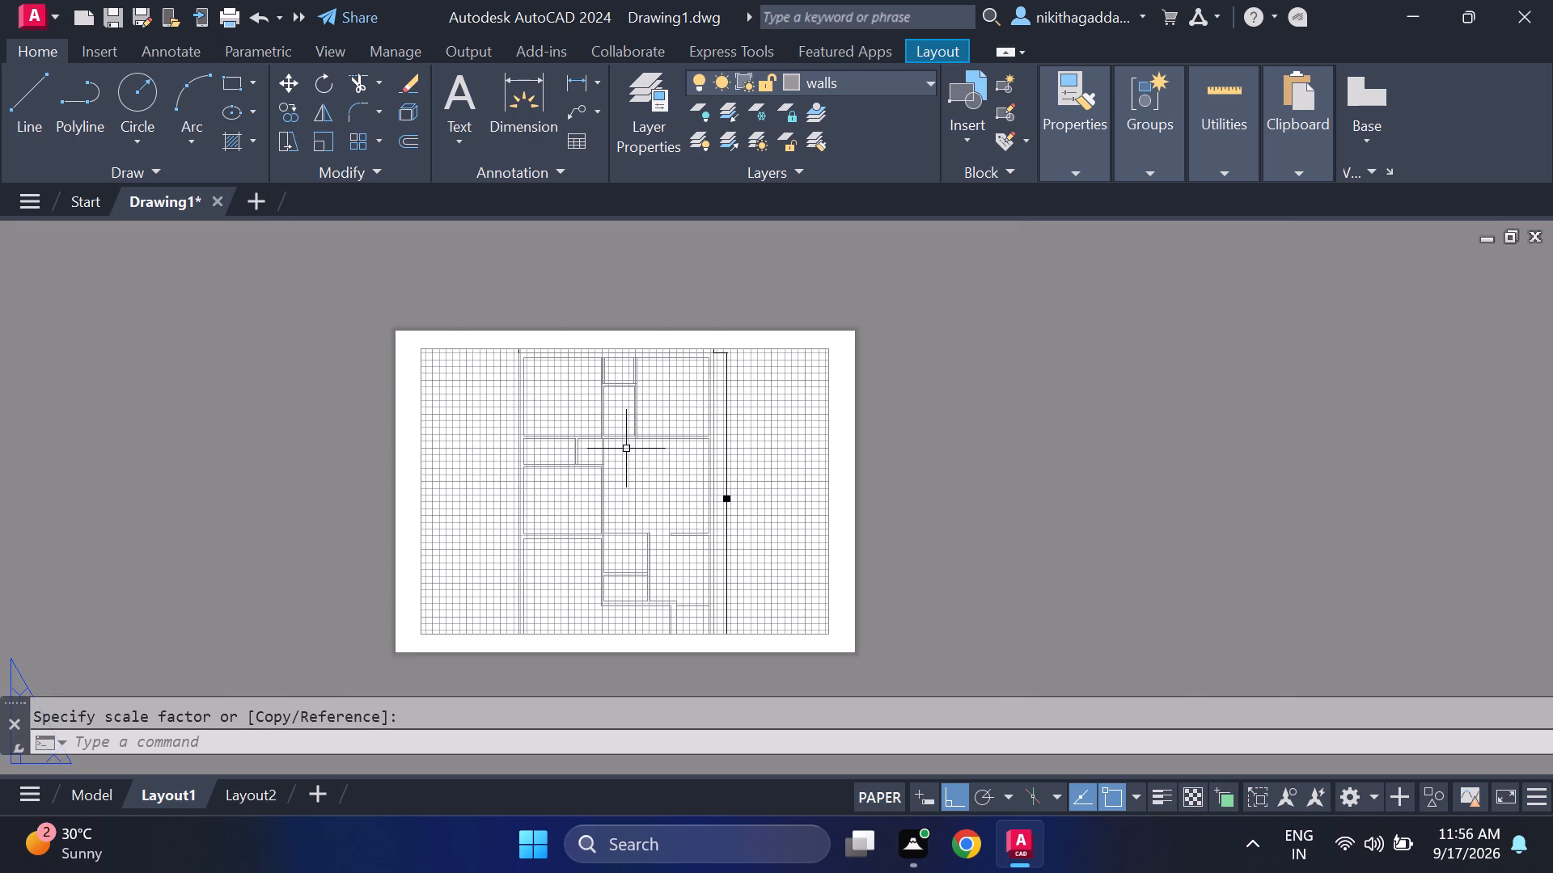
{"action": "scroll", "coordinate": [641, 379], "scroll_direction": "up", "scroll_amount": 2}
{"action": "scroll", "coordinate": [641, 367], "scroll_direction": "down", "scroll_amount": 1}
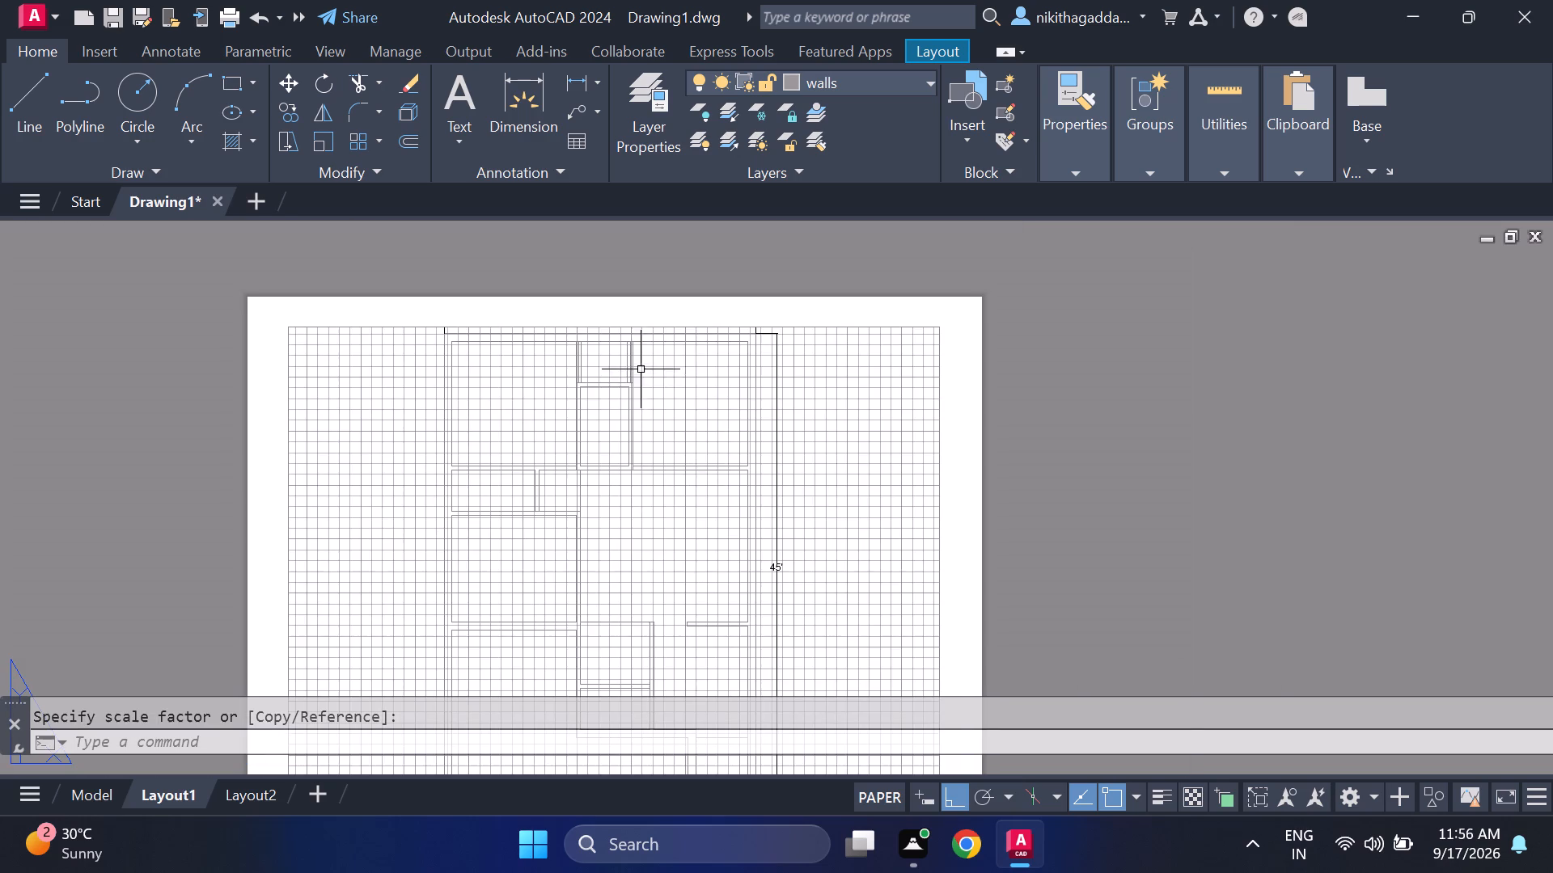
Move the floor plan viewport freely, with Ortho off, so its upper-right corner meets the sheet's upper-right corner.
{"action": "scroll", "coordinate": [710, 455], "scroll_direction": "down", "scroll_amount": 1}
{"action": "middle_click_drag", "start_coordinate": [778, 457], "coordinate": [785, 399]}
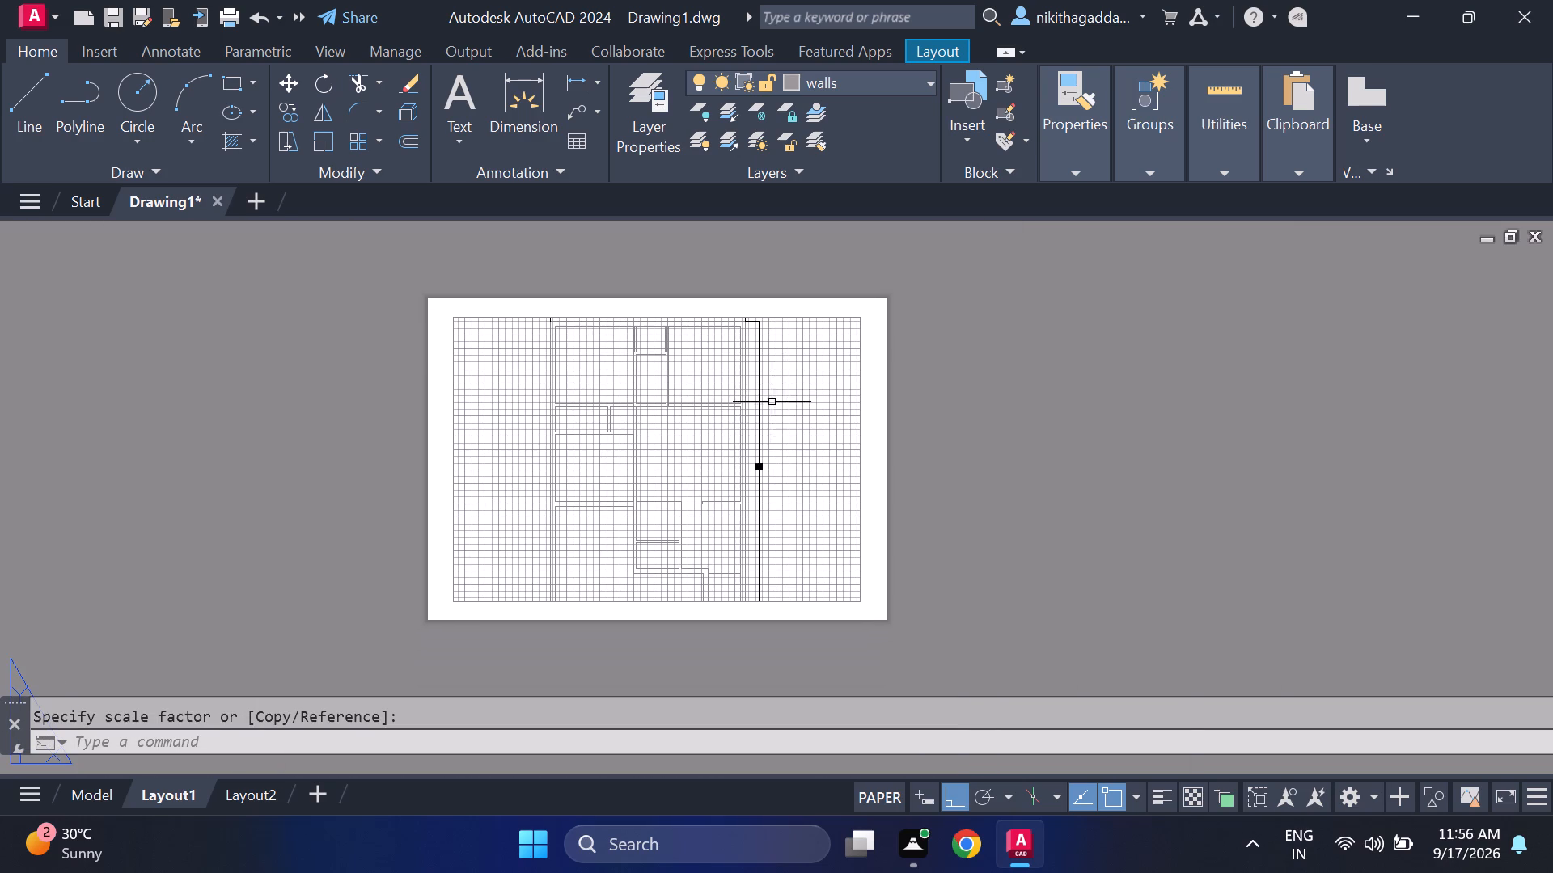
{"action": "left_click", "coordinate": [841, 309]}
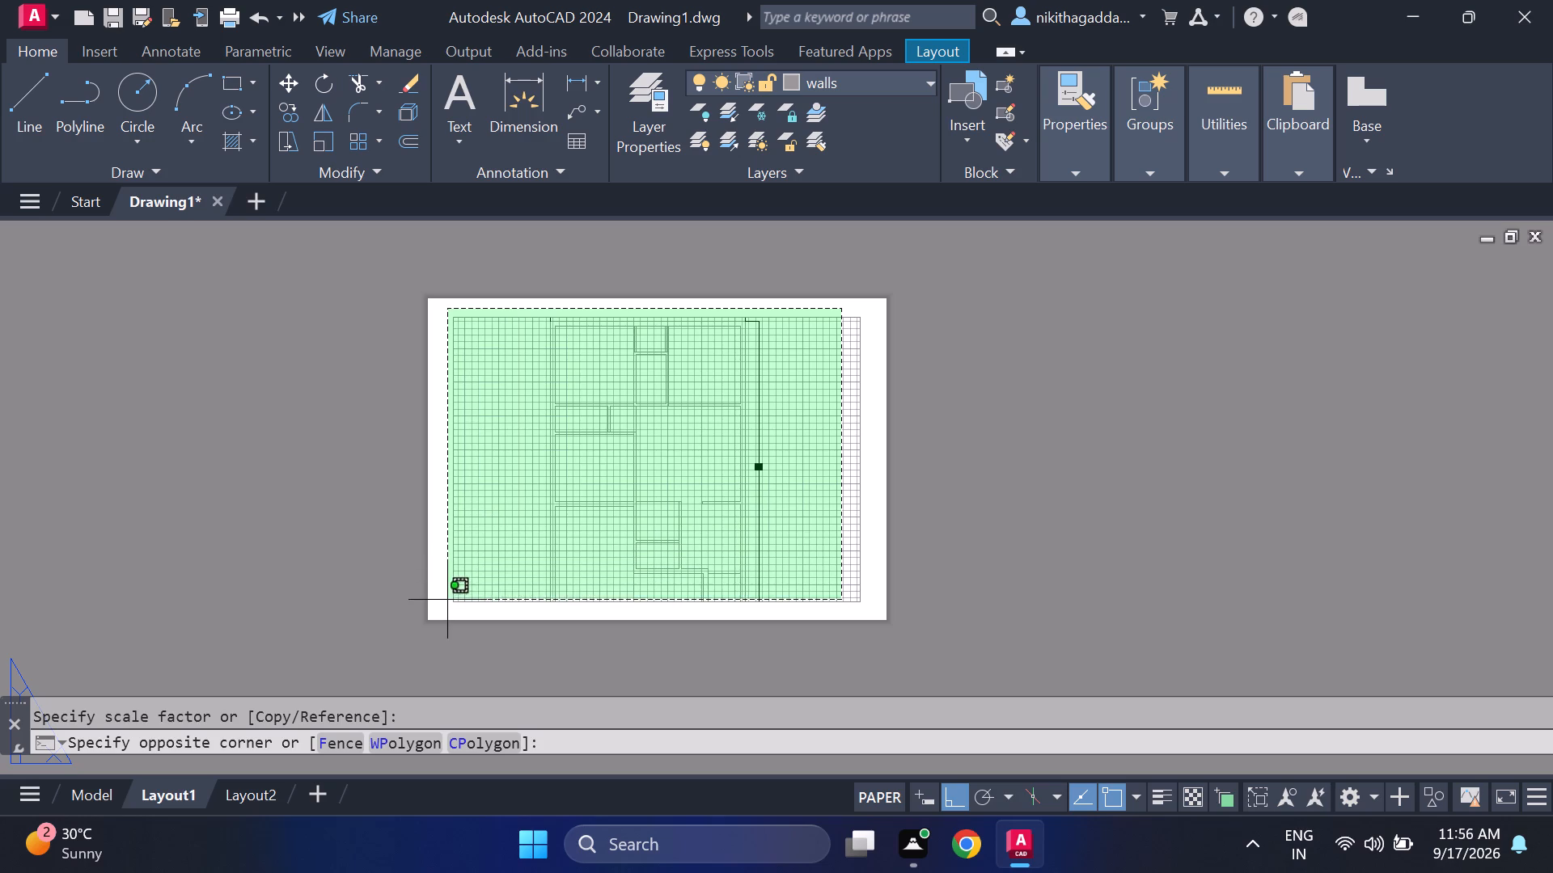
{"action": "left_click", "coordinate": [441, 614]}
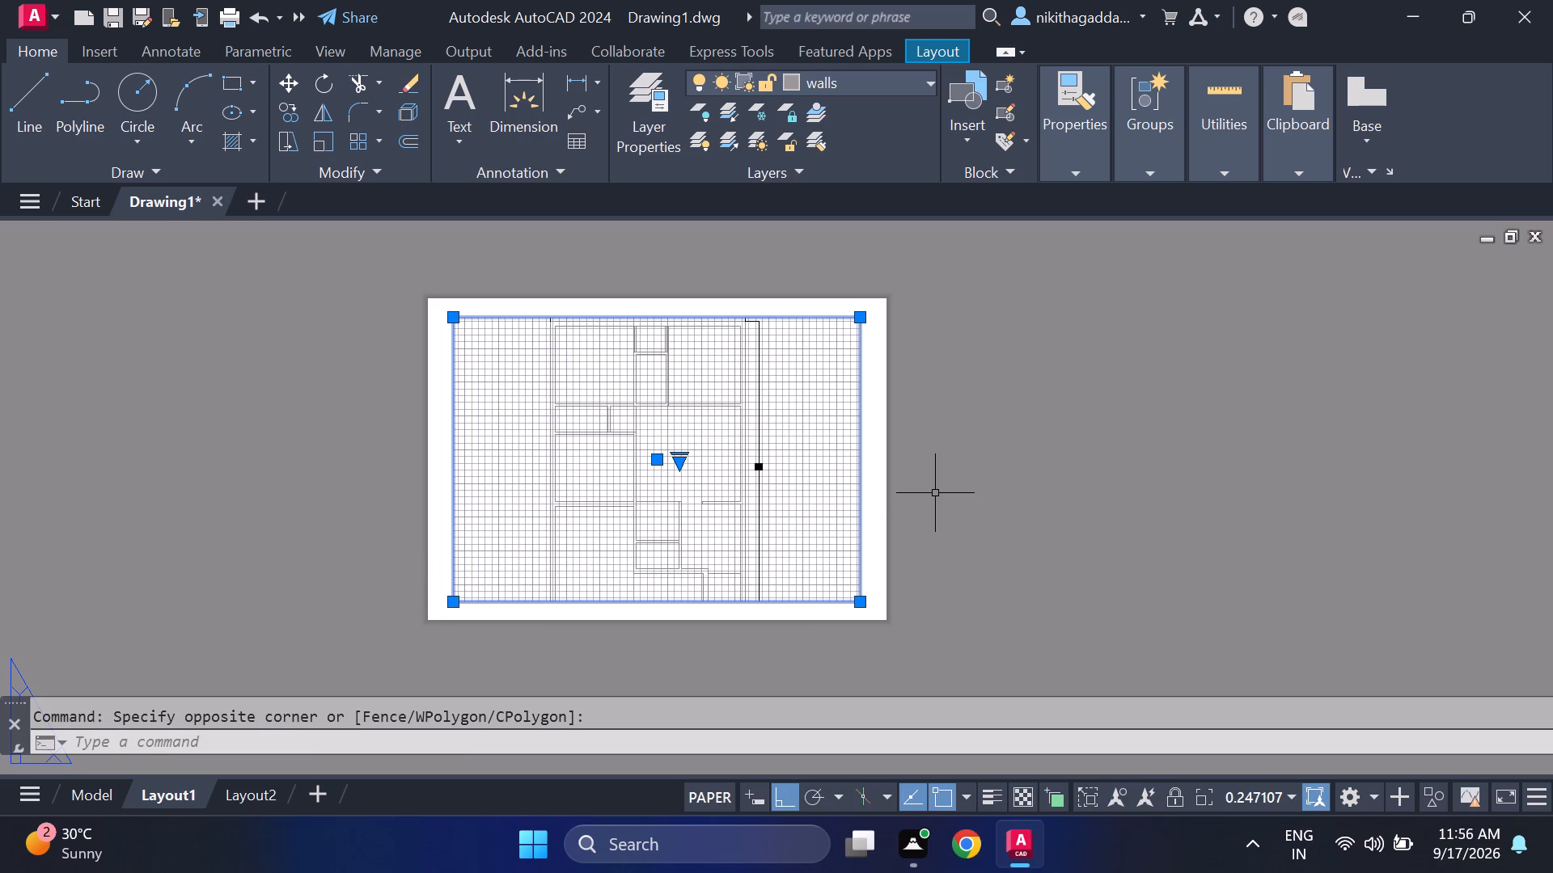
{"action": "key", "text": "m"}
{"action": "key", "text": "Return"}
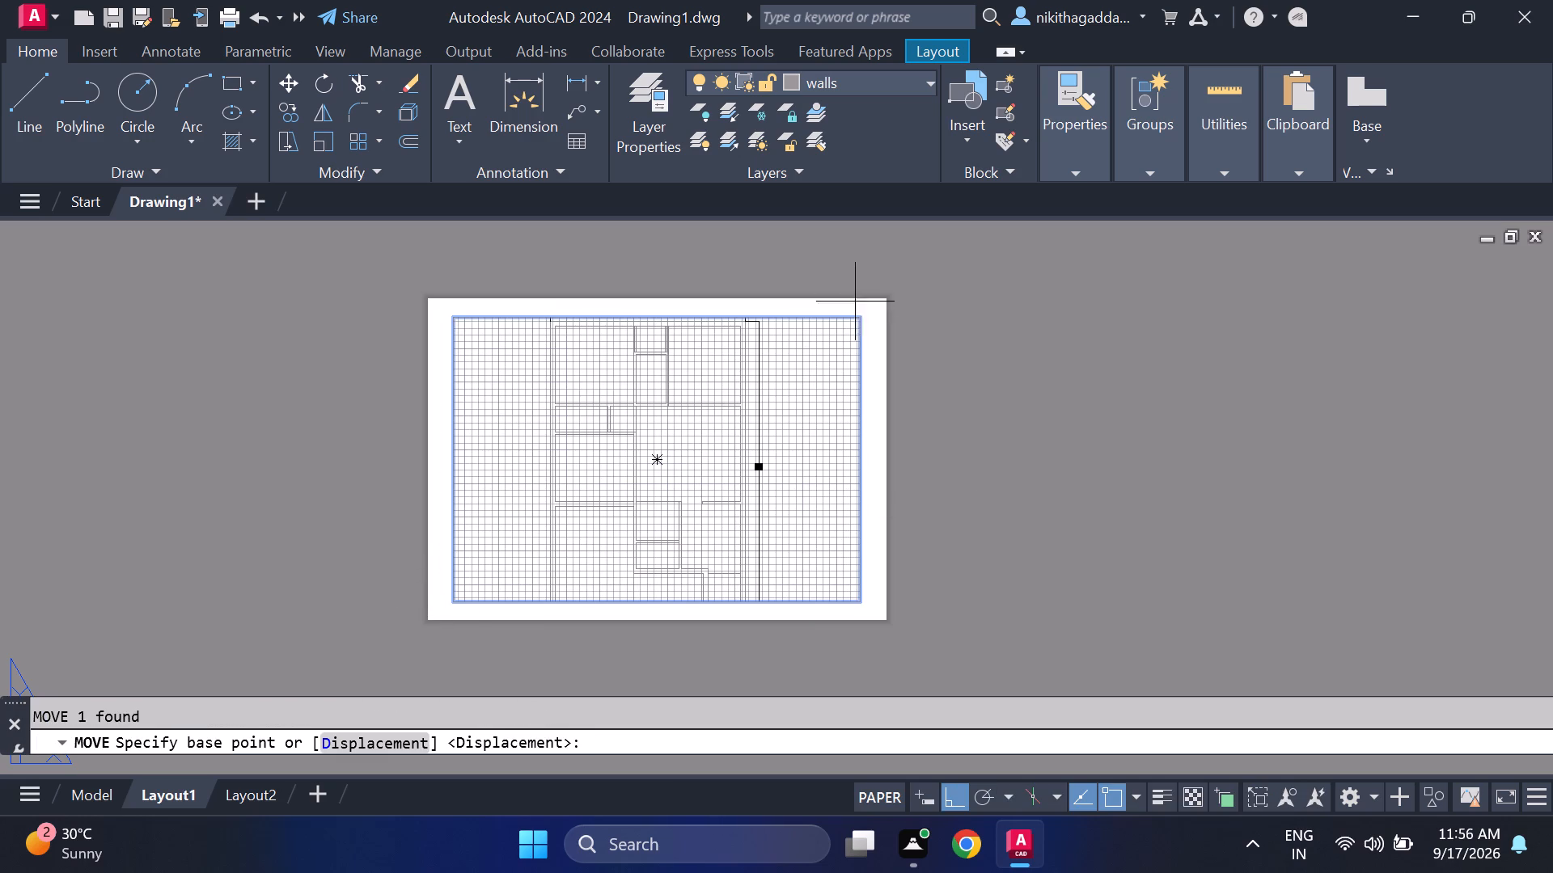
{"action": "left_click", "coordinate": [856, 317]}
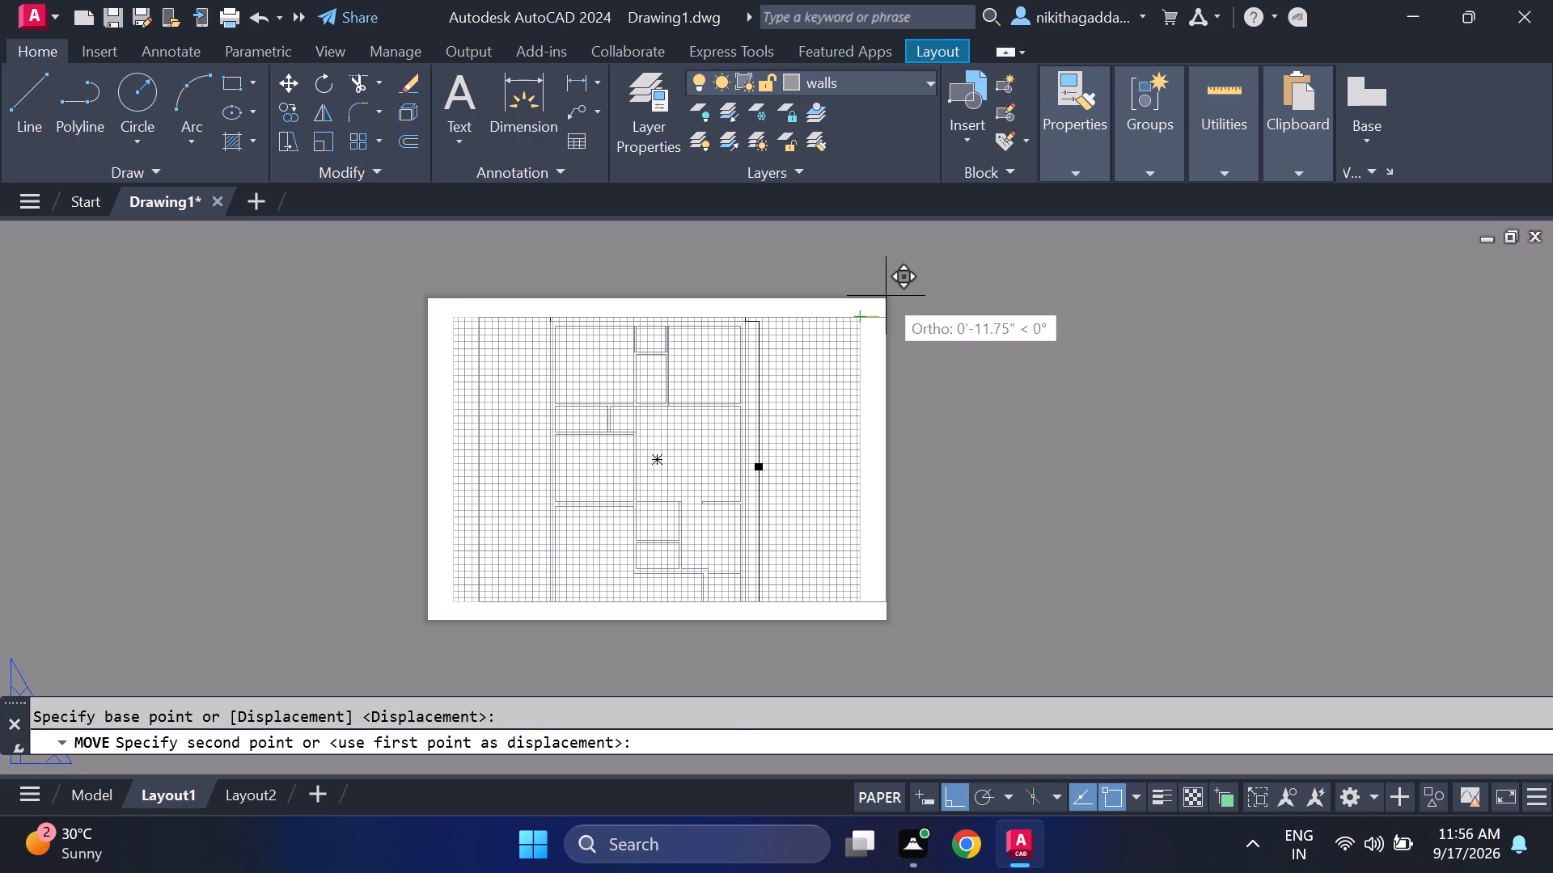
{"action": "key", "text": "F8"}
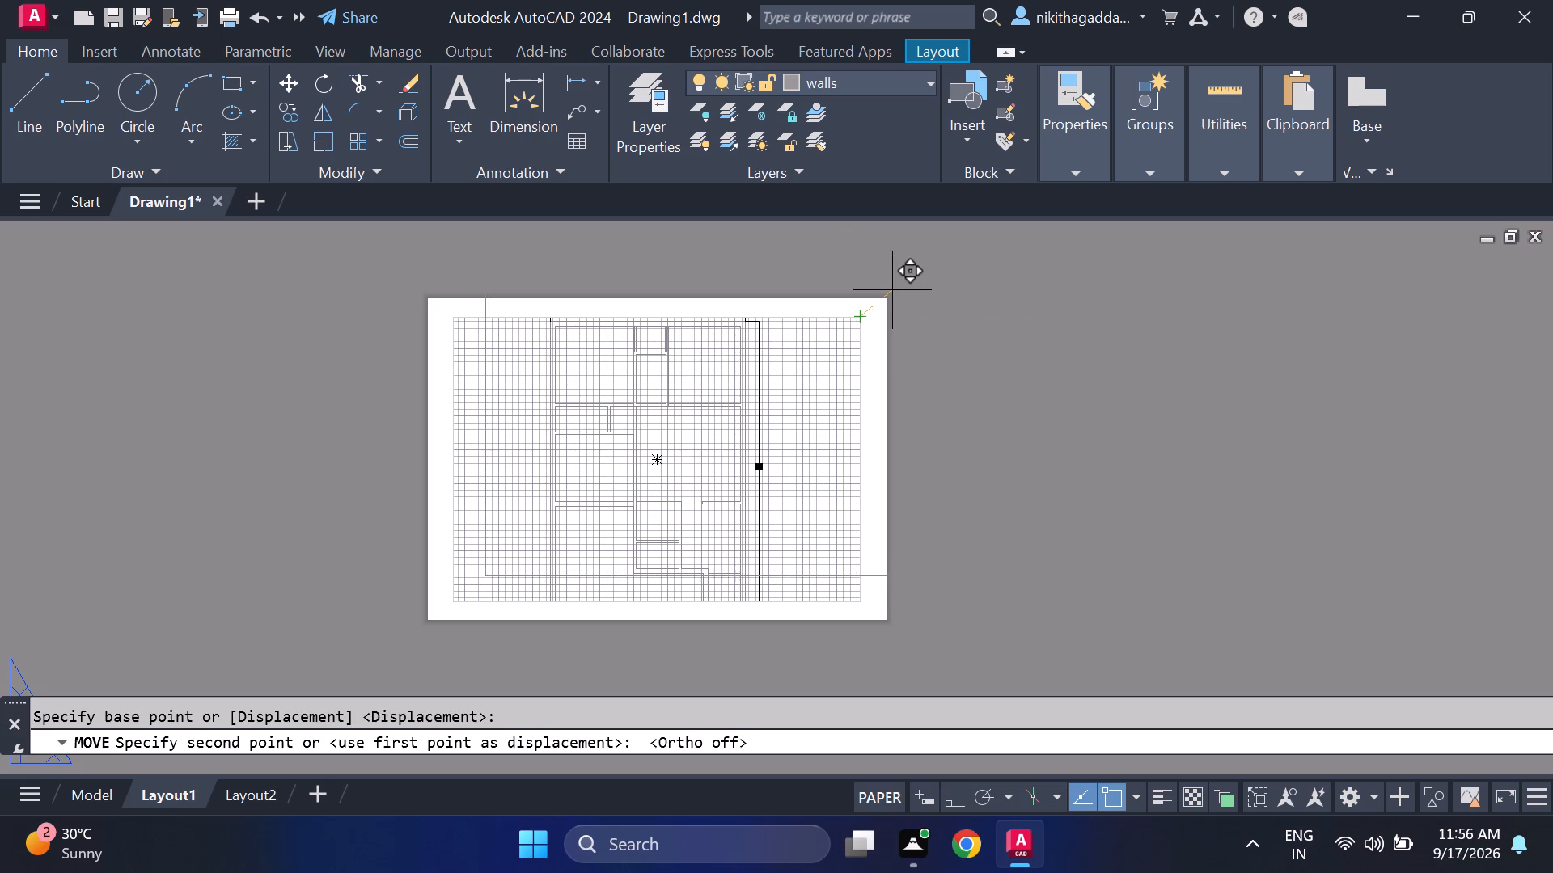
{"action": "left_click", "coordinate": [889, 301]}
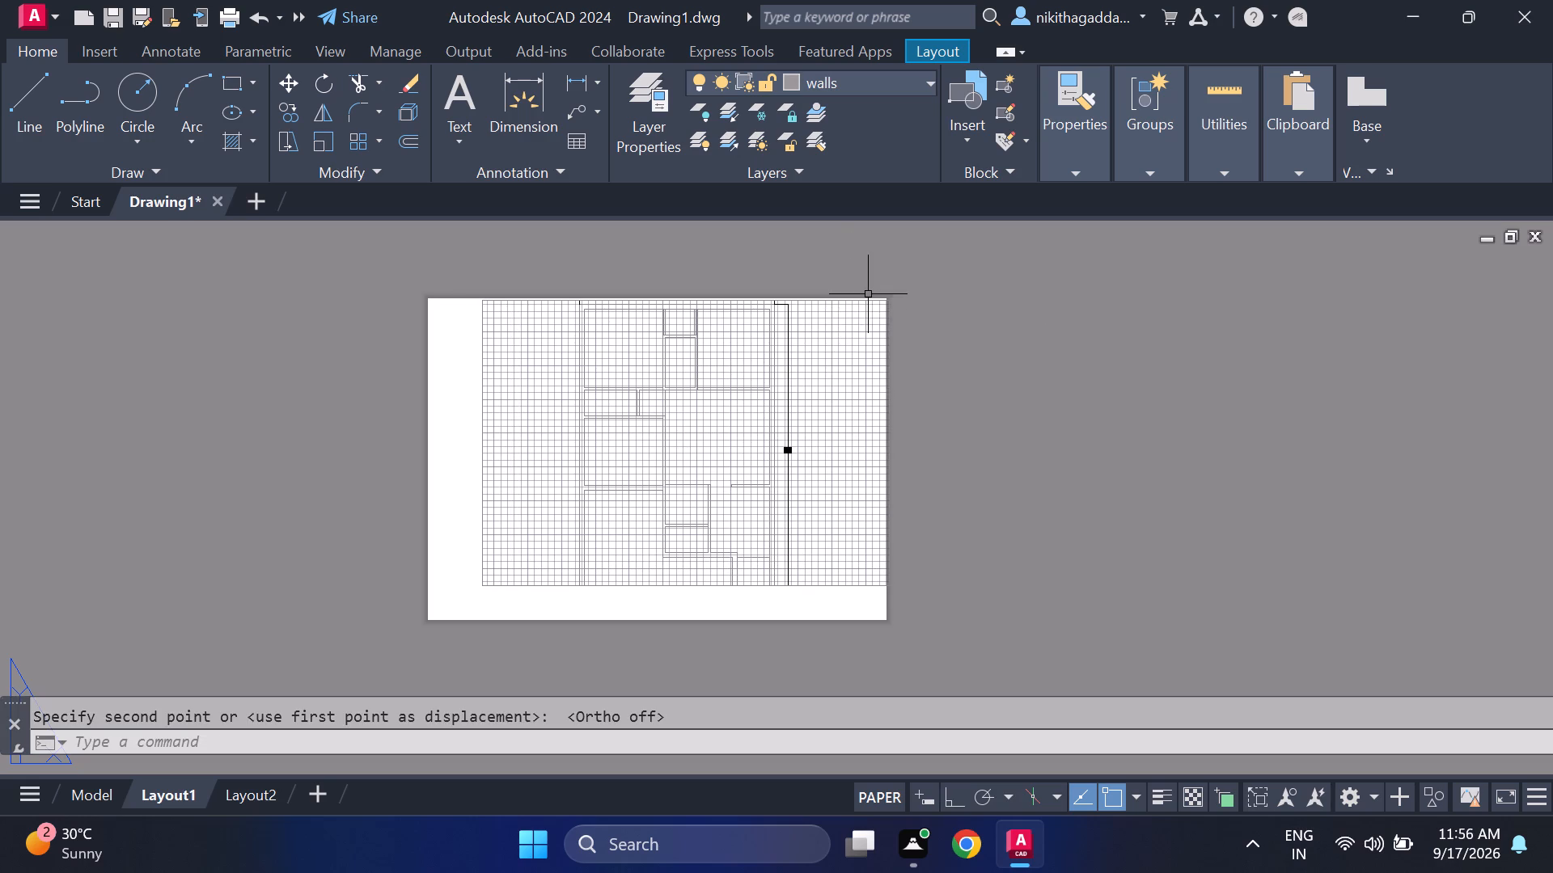
Move the floor plan viewport diagonally back inside the sheet, leaving narrow margins at its left and upper edges.
{"action": "left_click", "coordinate": [869, 293]}
{"action": "left_click", "coordinate": [468, 613]}
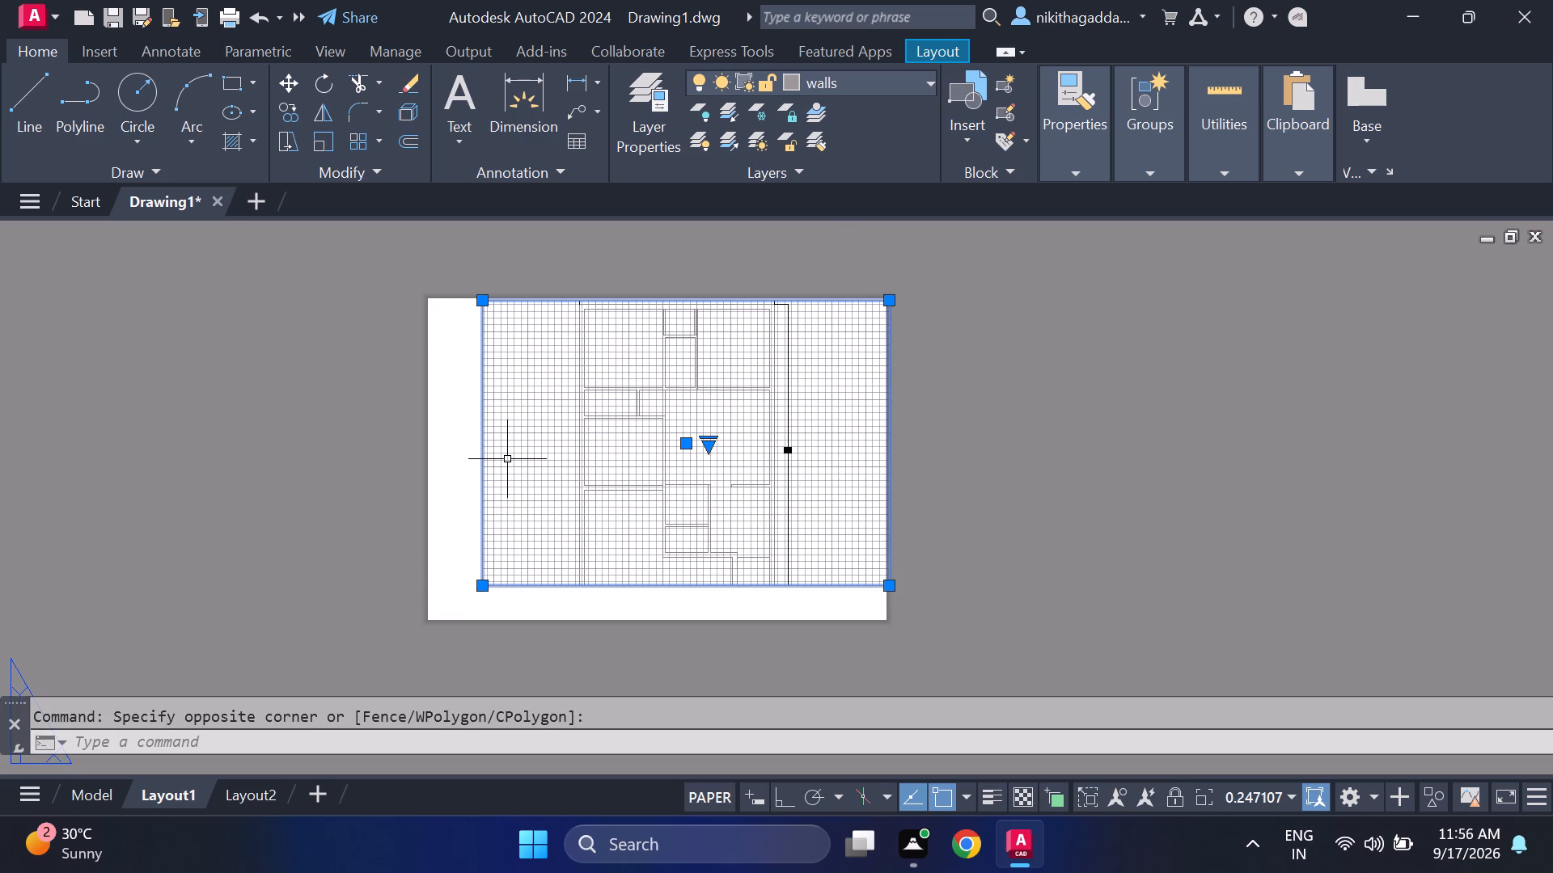
{"action": "key", "text": "m"}
{"action": "key", "text": "Return"}
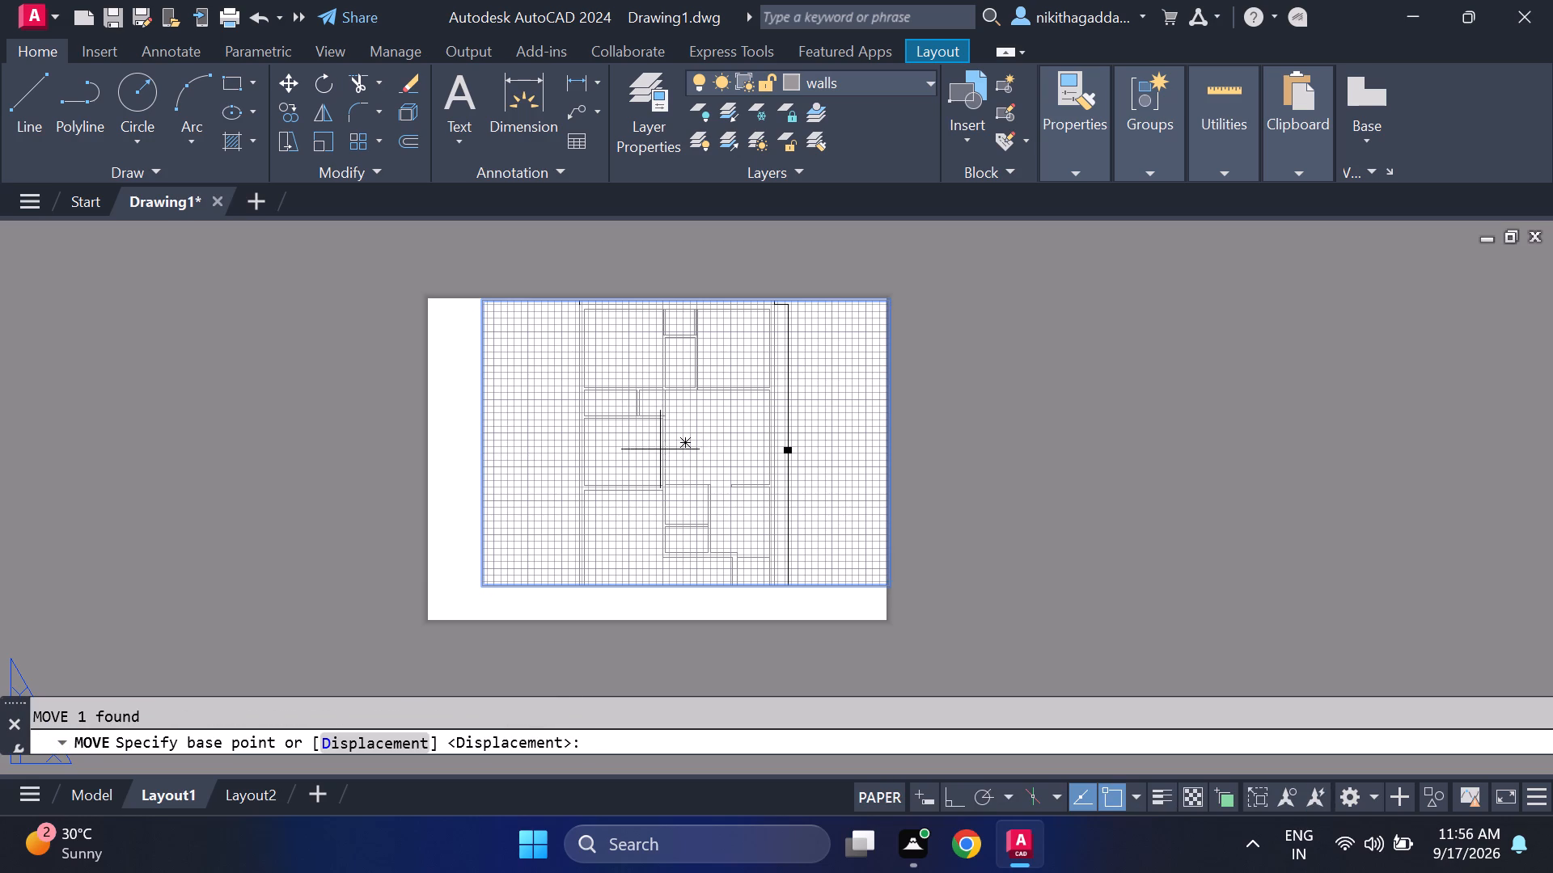
{"action": "left_click", "coordinate": [692, 436]}
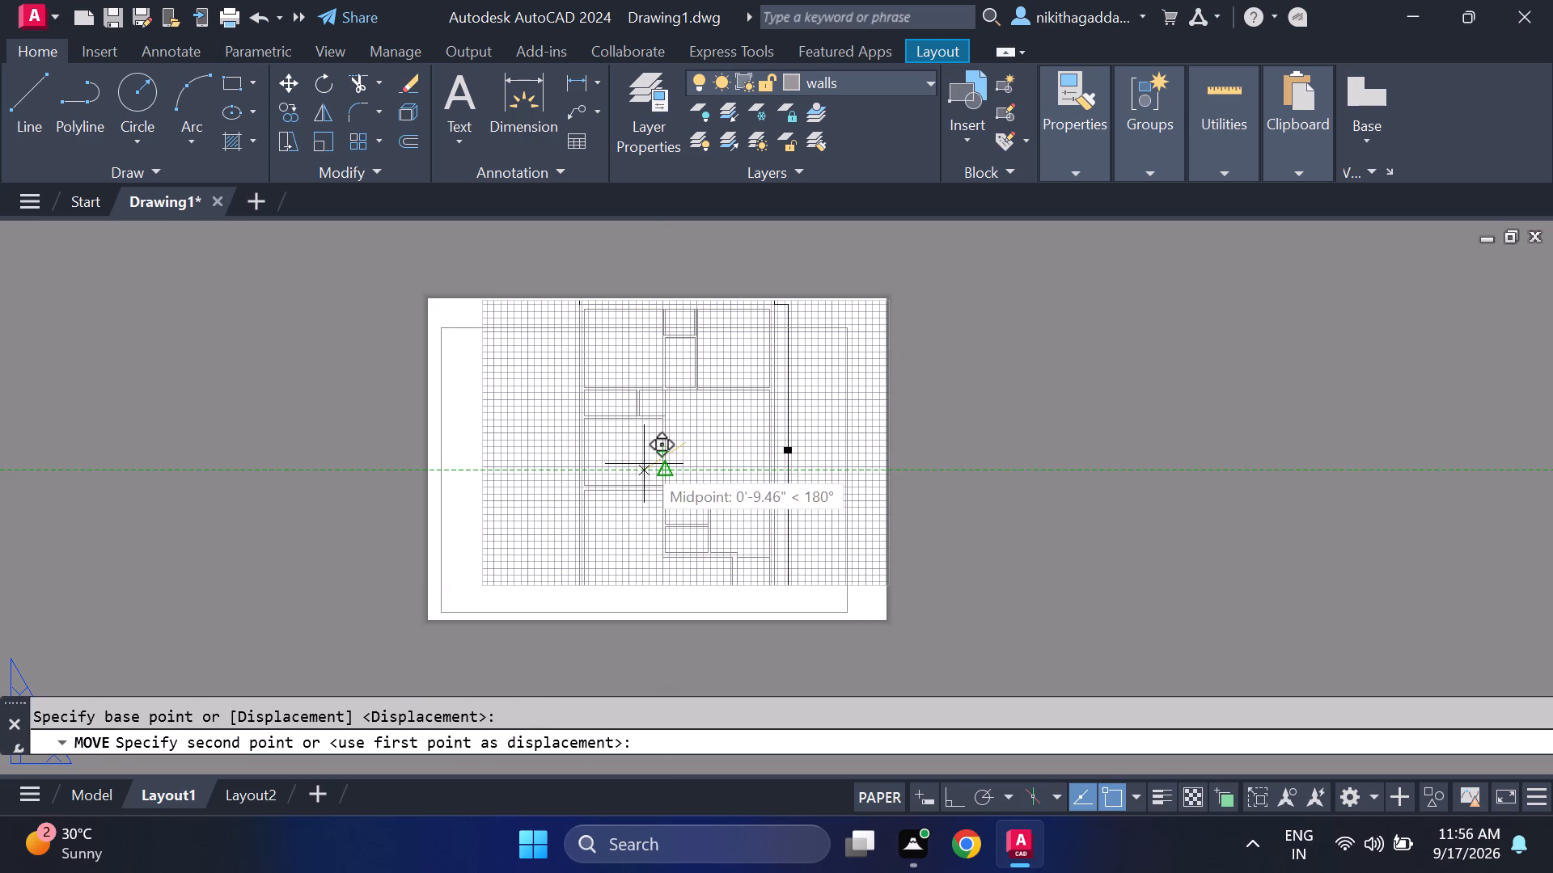
{"action": "left_click", "coordinate": [647, 460]}
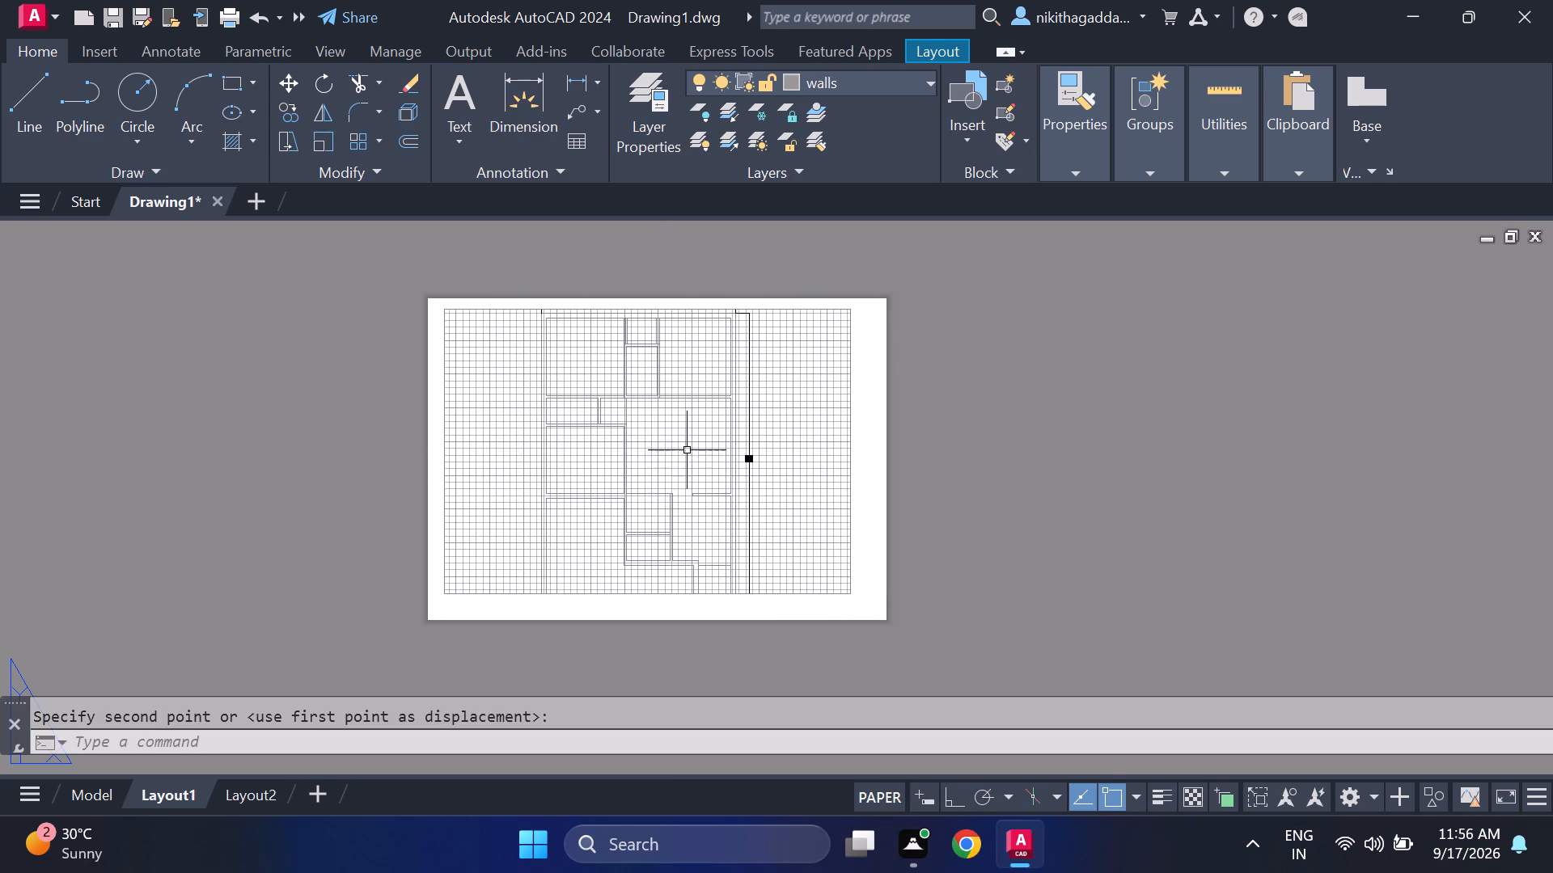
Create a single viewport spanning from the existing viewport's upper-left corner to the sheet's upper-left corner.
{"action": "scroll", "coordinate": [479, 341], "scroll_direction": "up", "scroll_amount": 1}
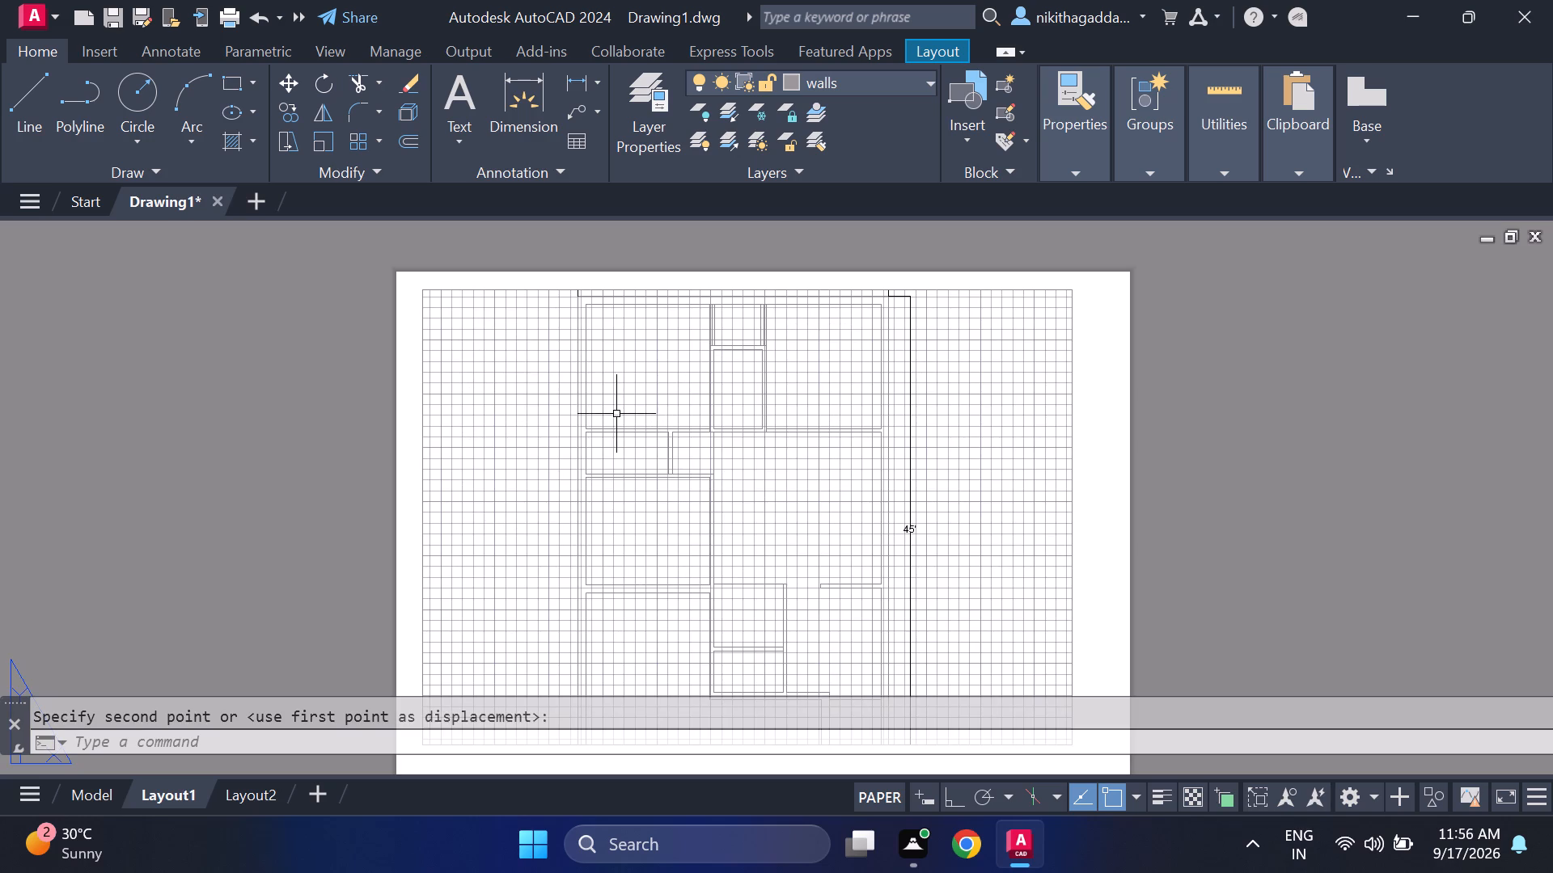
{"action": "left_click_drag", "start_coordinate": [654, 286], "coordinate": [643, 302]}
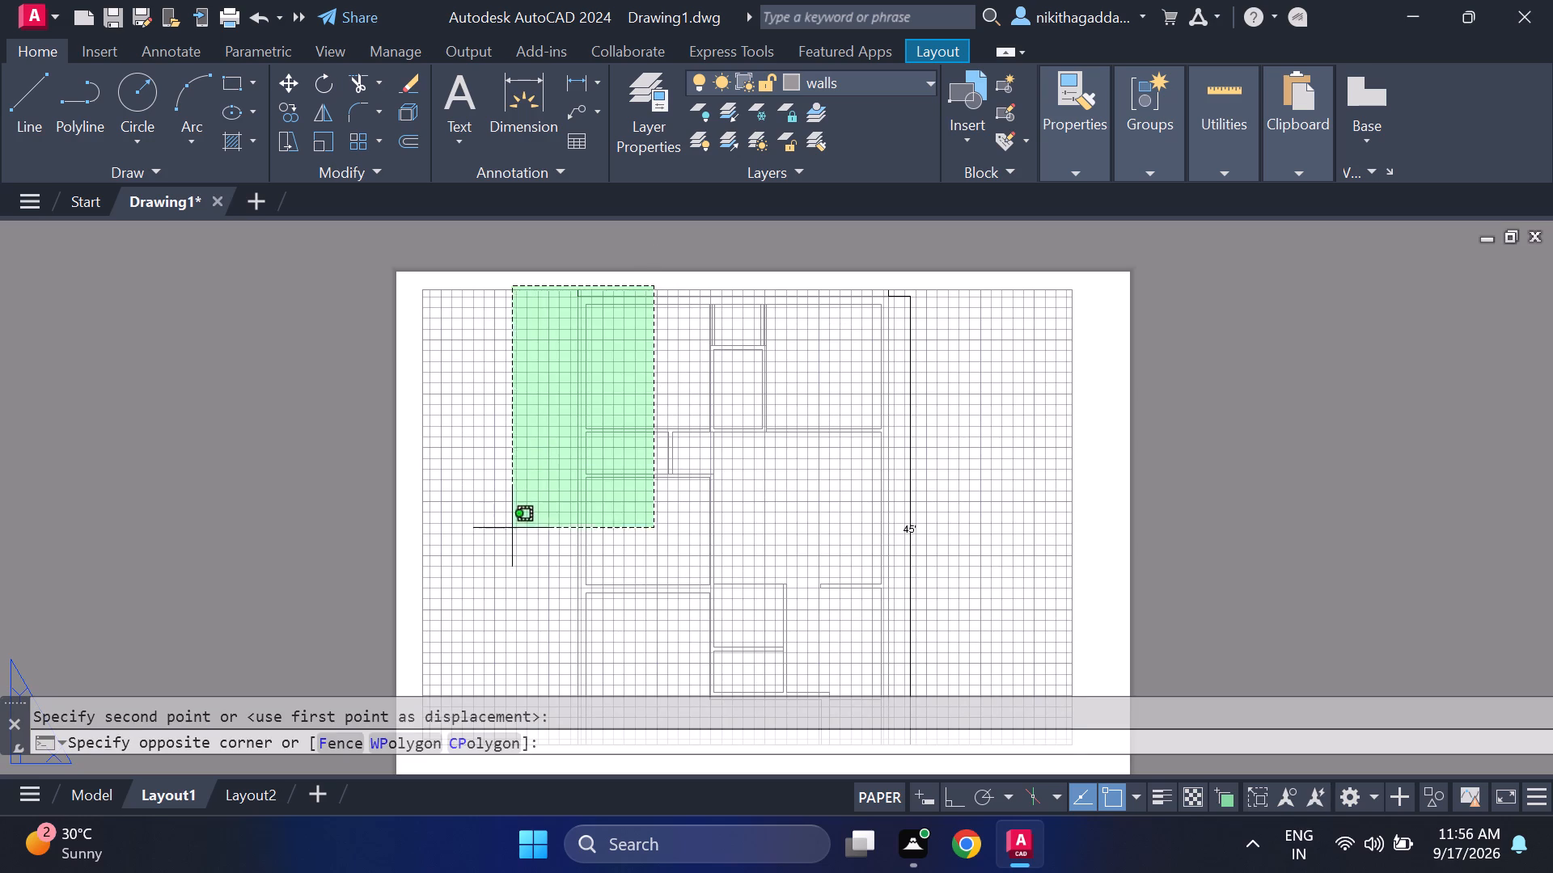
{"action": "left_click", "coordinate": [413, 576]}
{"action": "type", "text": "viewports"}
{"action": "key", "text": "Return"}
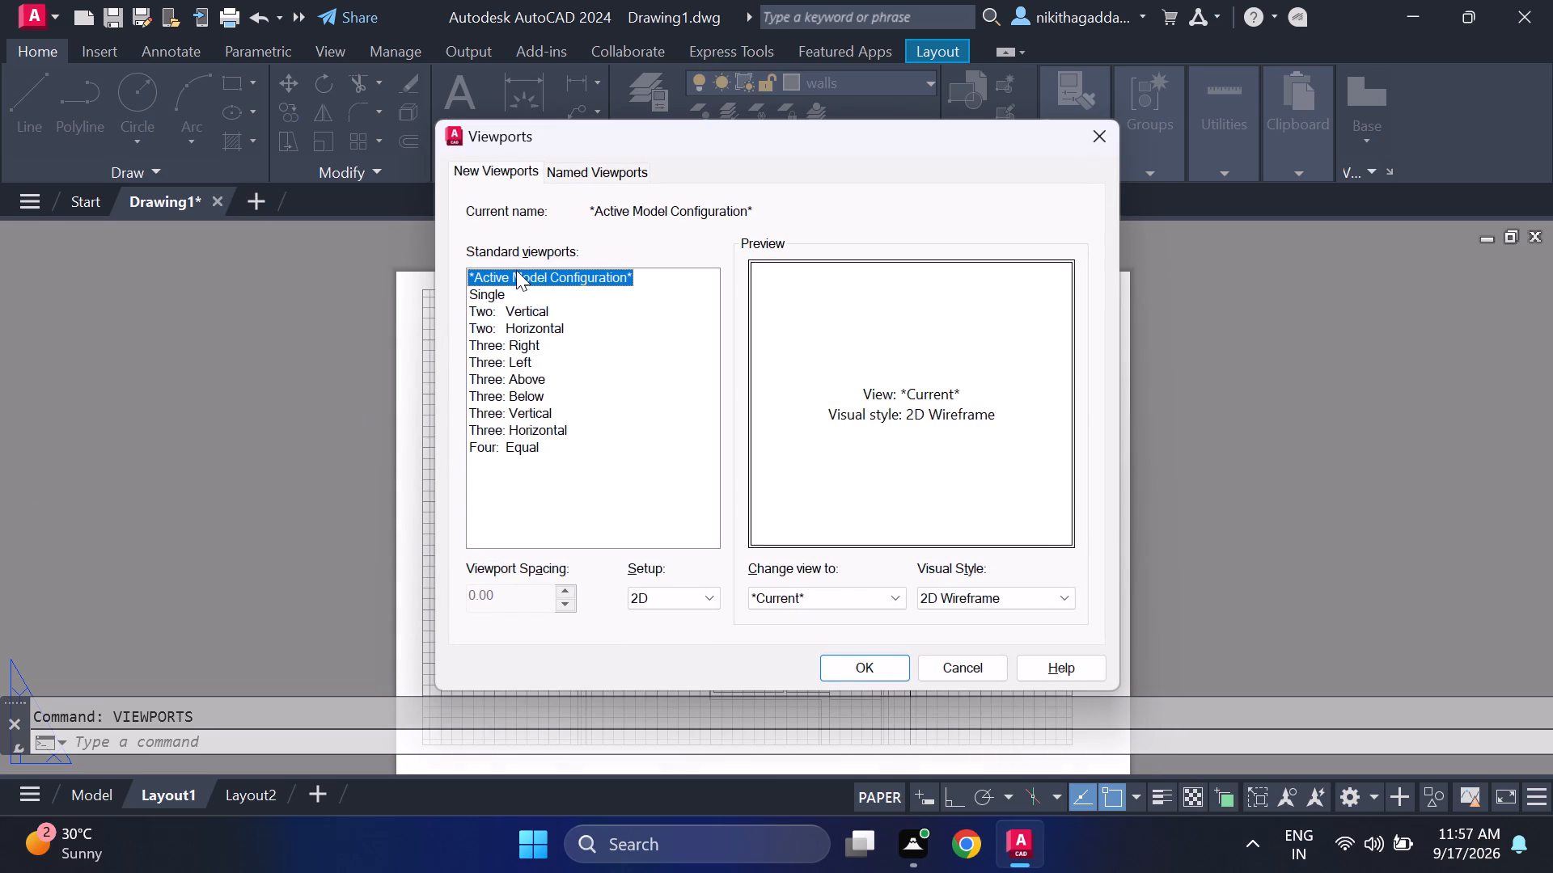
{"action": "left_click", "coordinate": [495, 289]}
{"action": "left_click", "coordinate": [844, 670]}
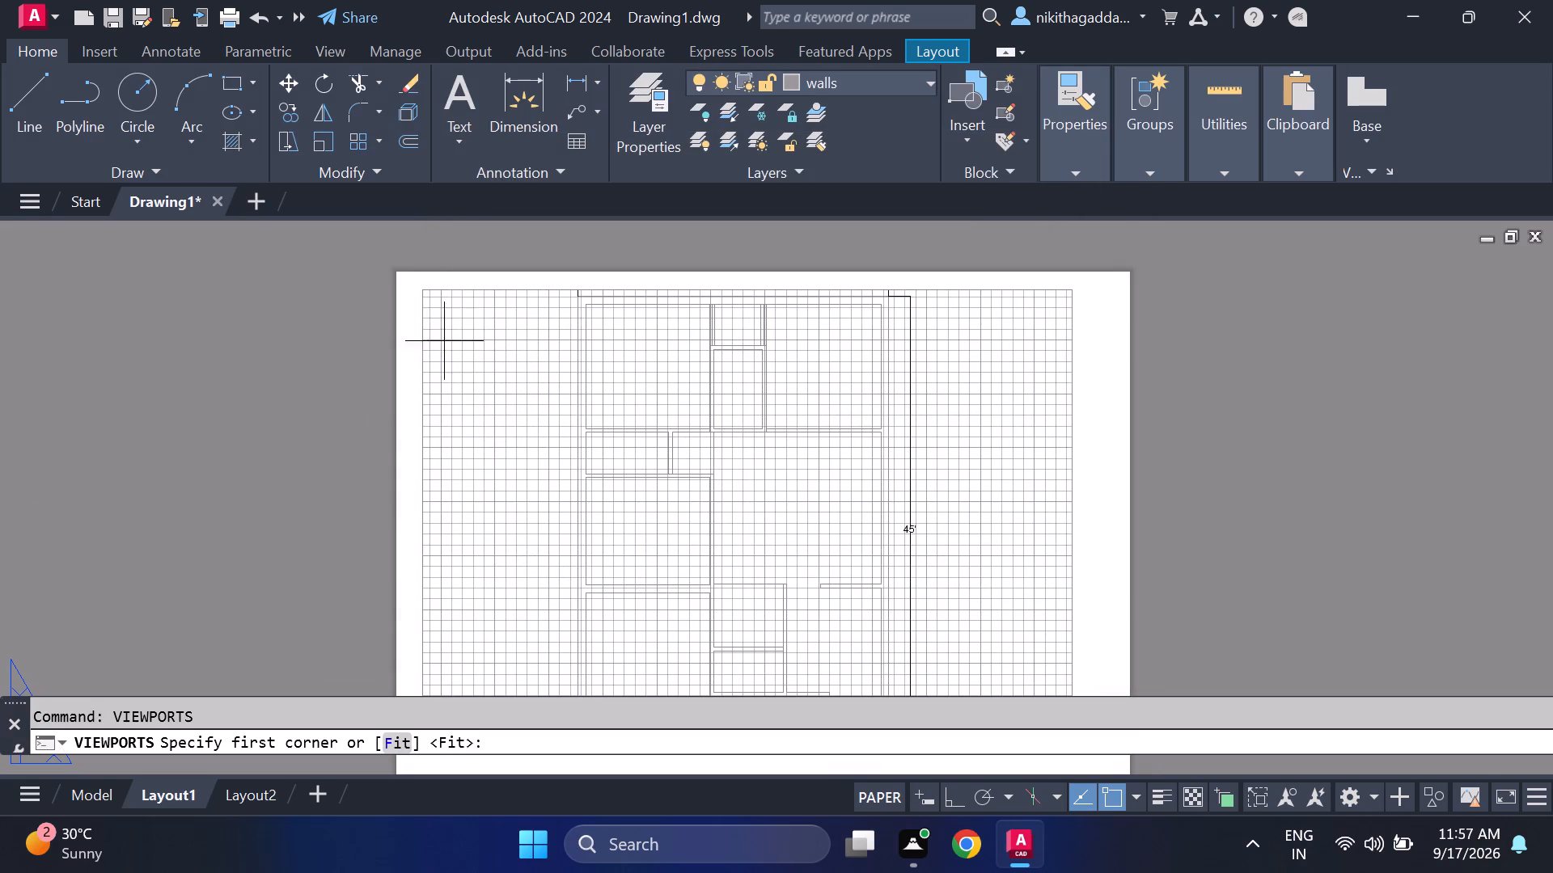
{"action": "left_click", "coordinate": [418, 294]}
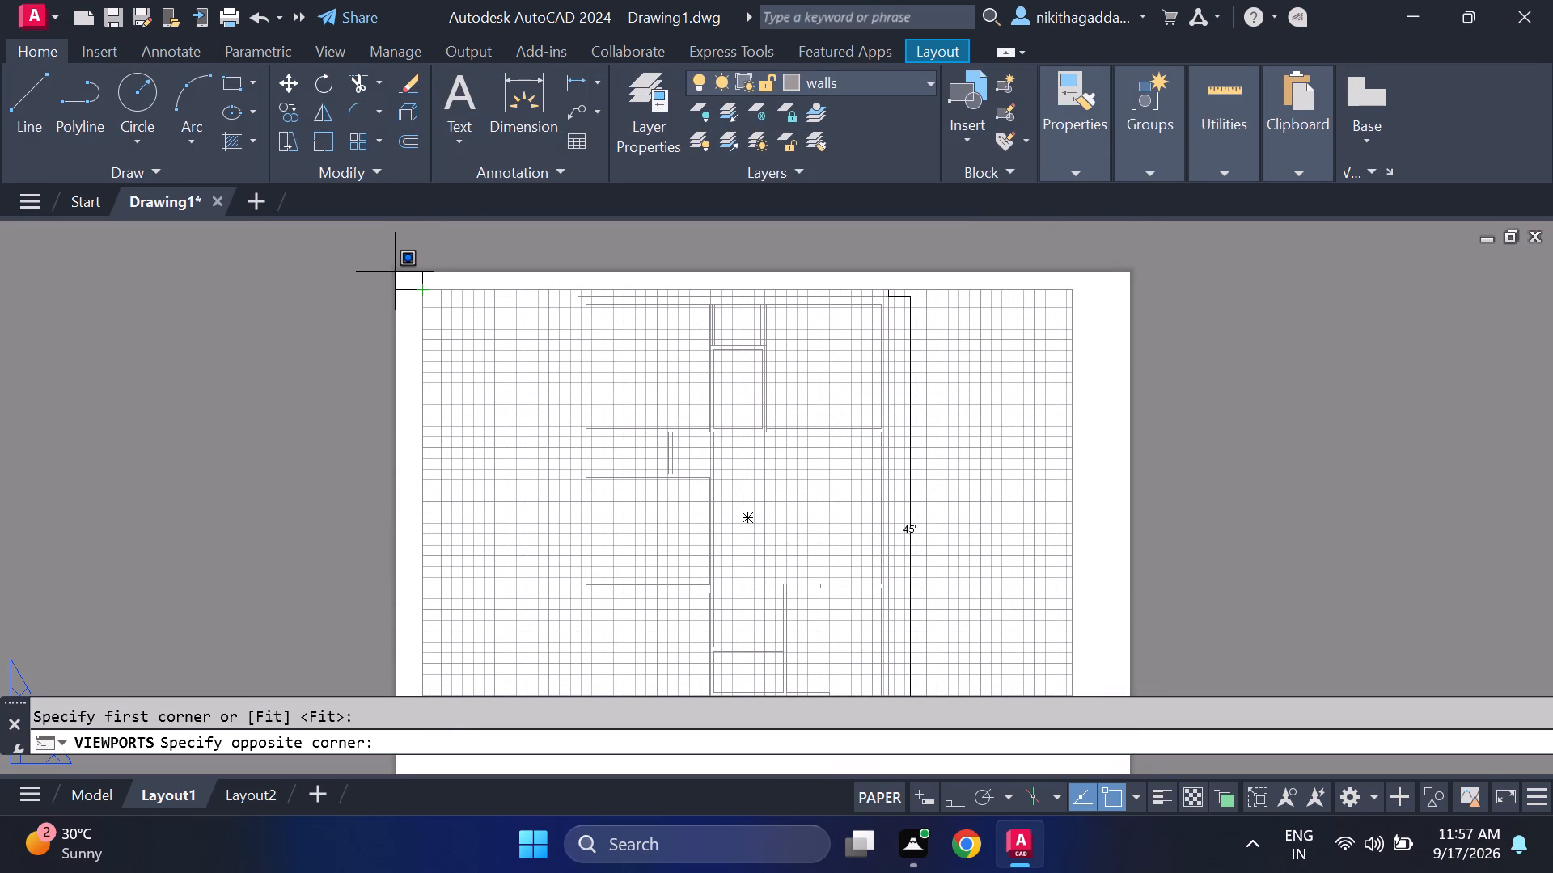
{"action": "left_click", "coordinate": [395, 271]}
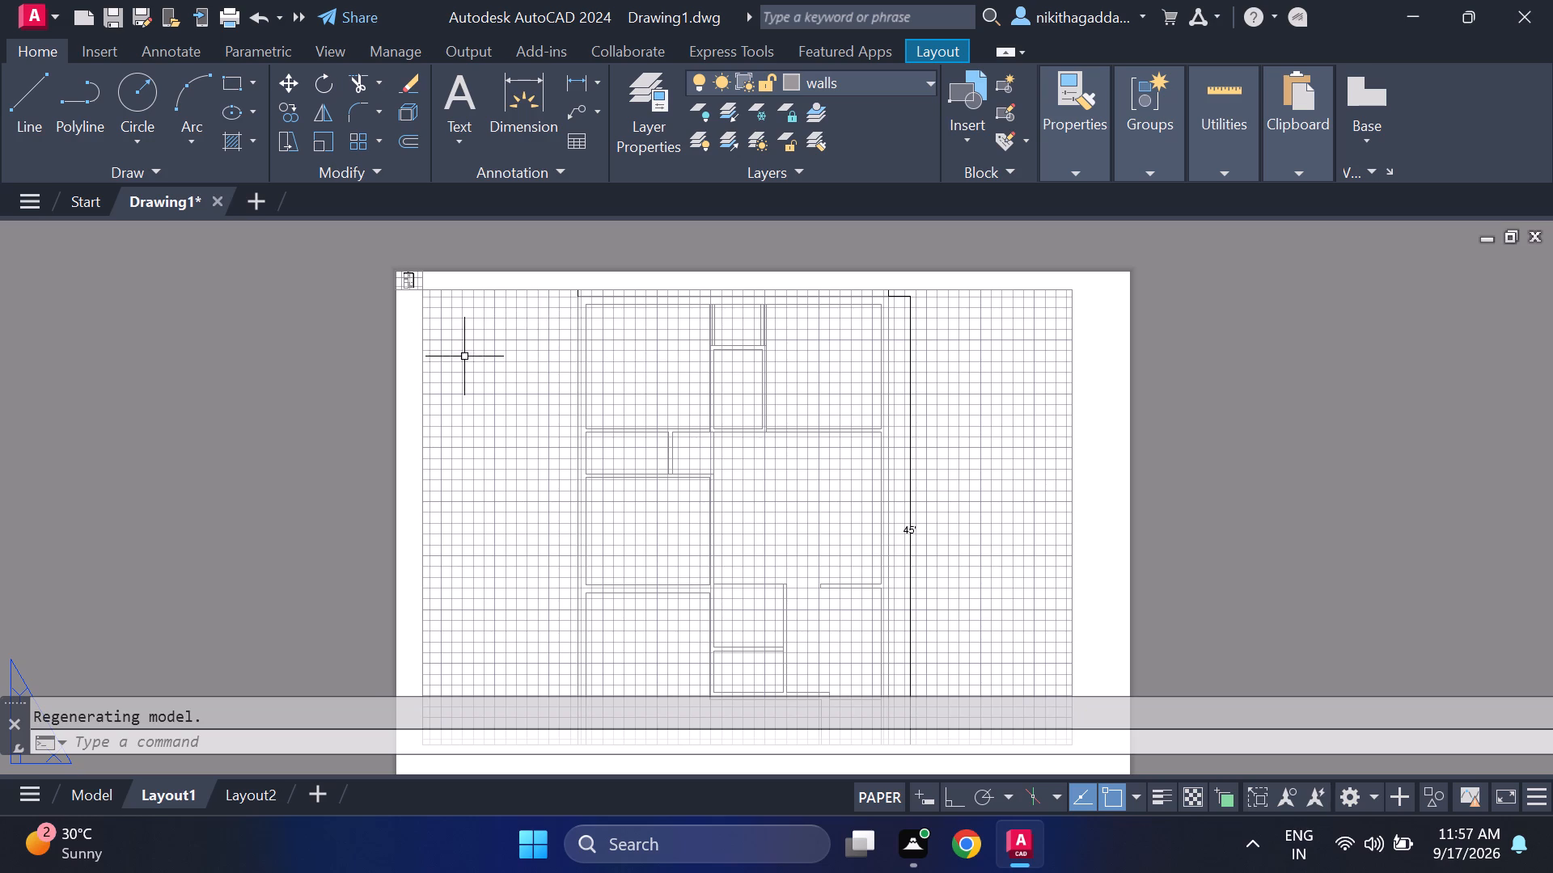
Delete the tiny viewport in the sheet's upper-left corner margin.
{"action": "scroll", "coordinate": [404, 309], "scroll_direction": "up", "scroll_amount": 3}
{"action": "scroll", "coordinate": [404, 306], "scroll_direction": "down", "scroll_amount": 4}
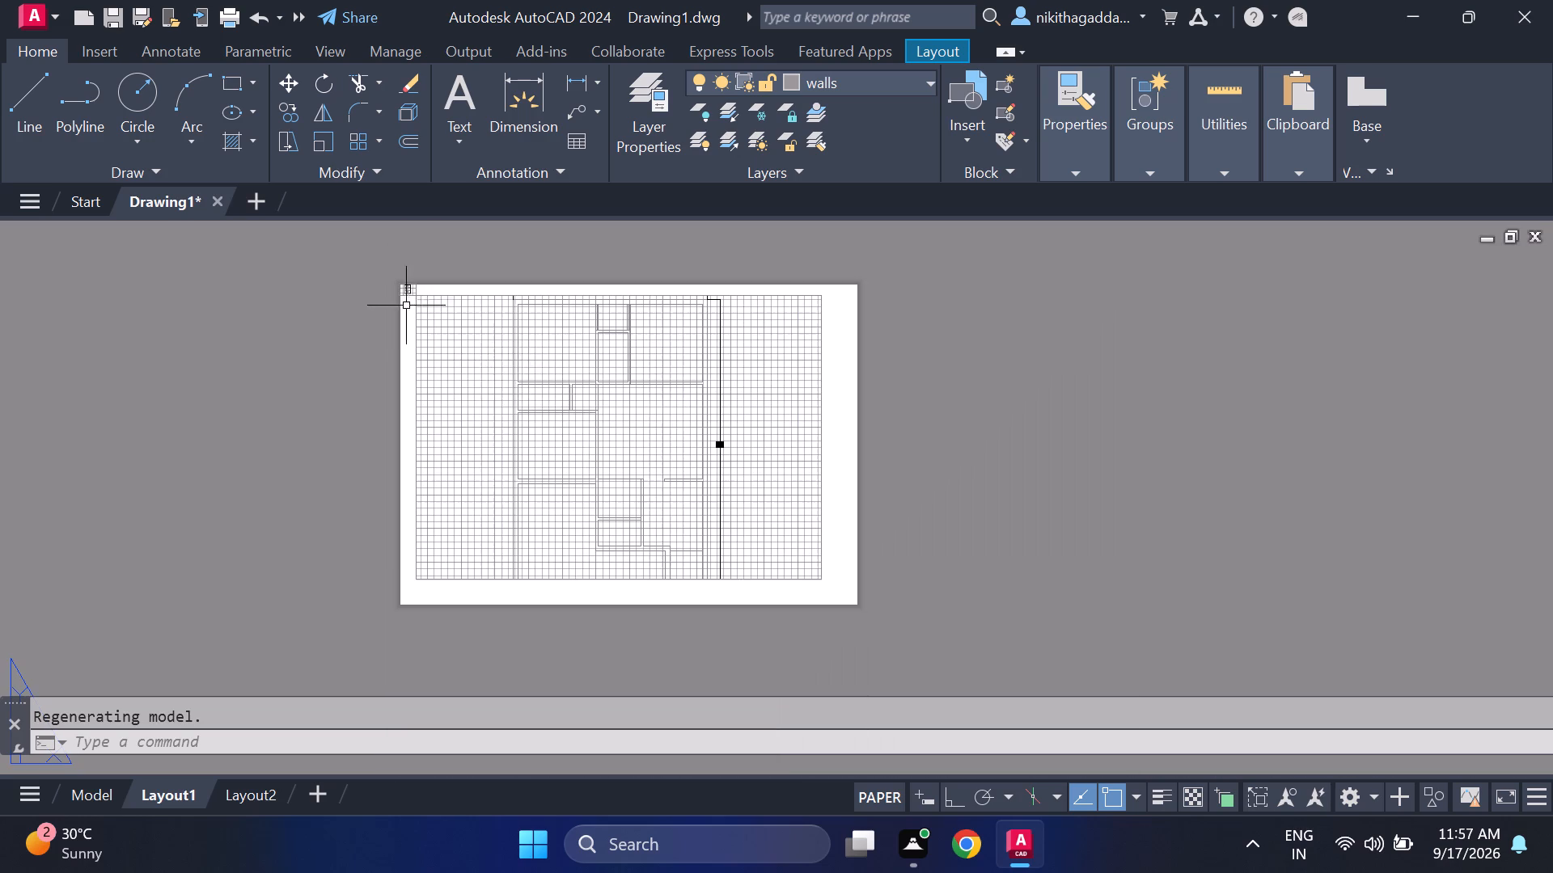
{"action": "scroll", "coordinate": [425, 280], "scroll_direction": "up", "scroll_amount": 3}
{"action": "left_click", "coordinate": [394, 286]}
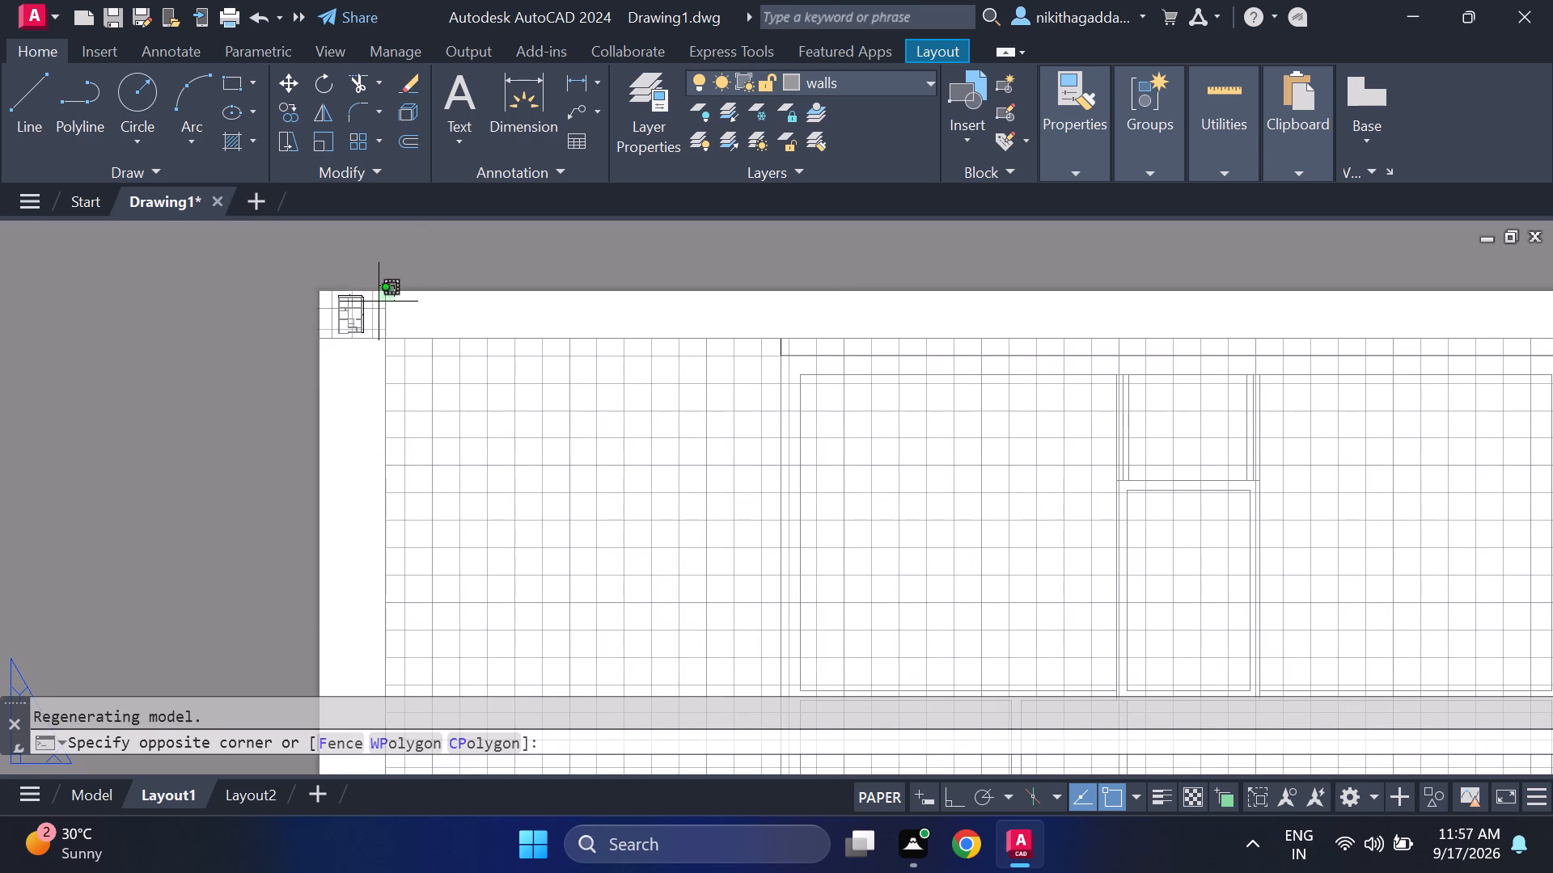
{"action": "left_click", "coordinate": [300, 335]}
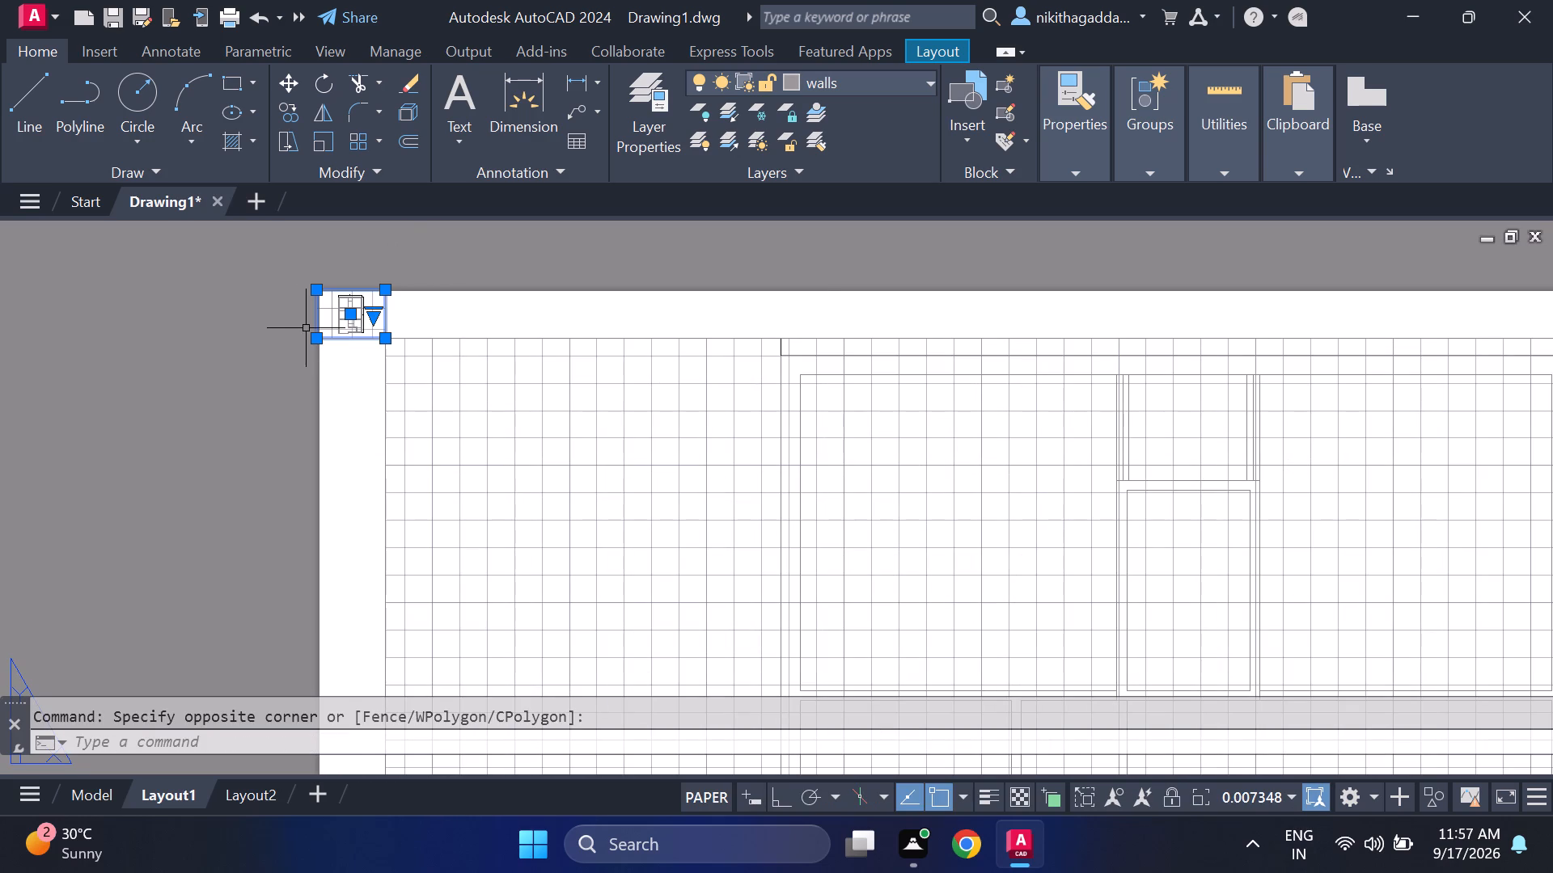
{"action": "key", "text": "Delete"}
Select the floor plan viewport on the Layout1 sheet.
{"action": "scroll", "coordinate": [403, 302], "scroll_direction": "down", "scroll_amount": 2}
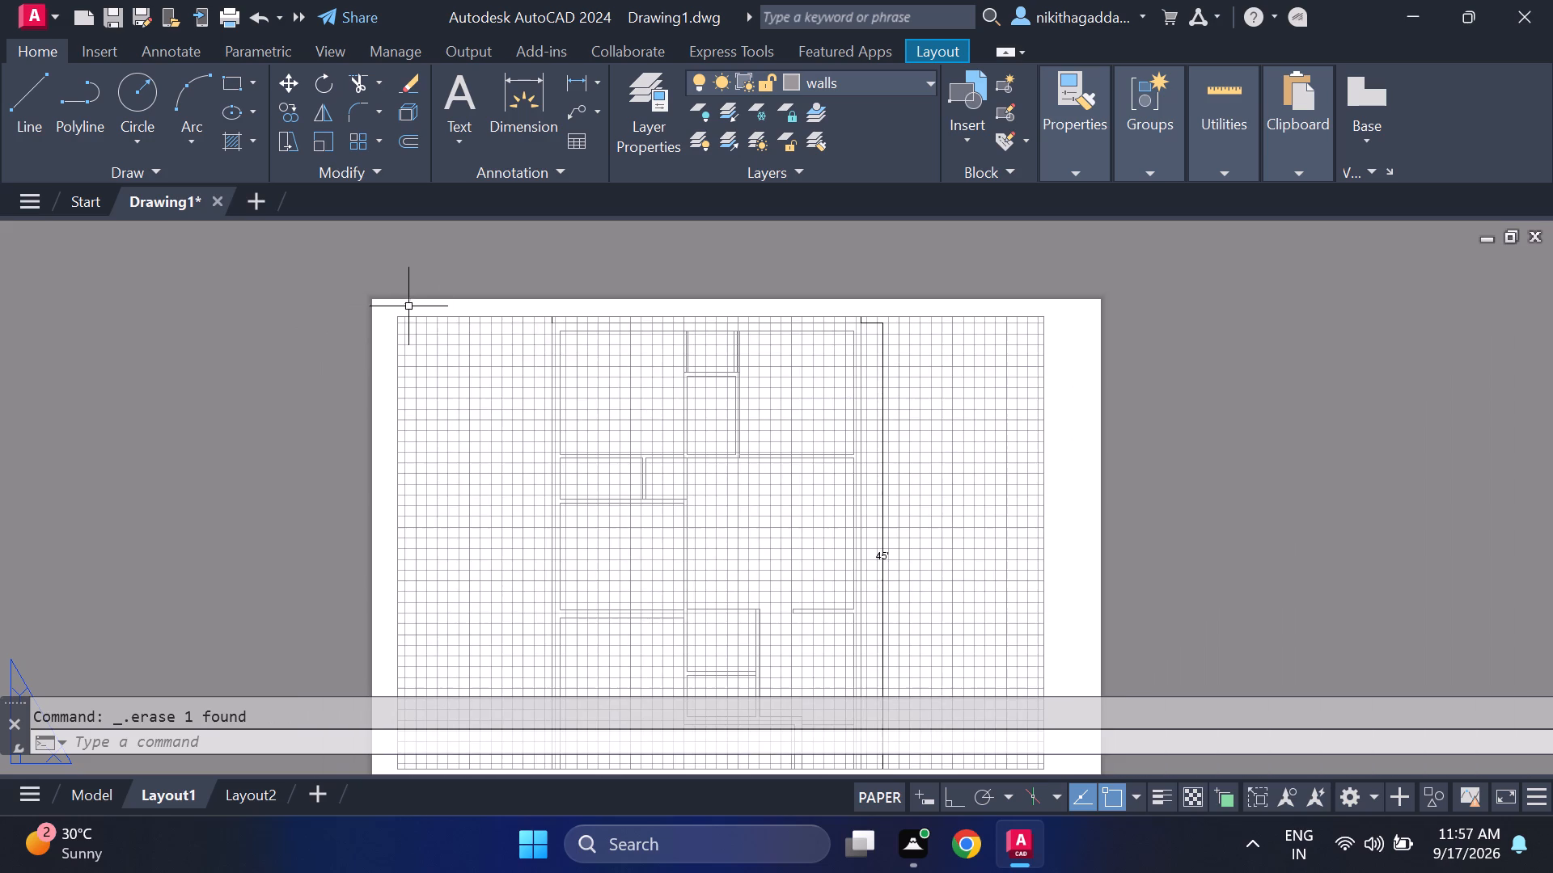
{"action": "scroll", "coordinate": [665, 317], "scroll_direction": "up", "scroll_amount": 2}
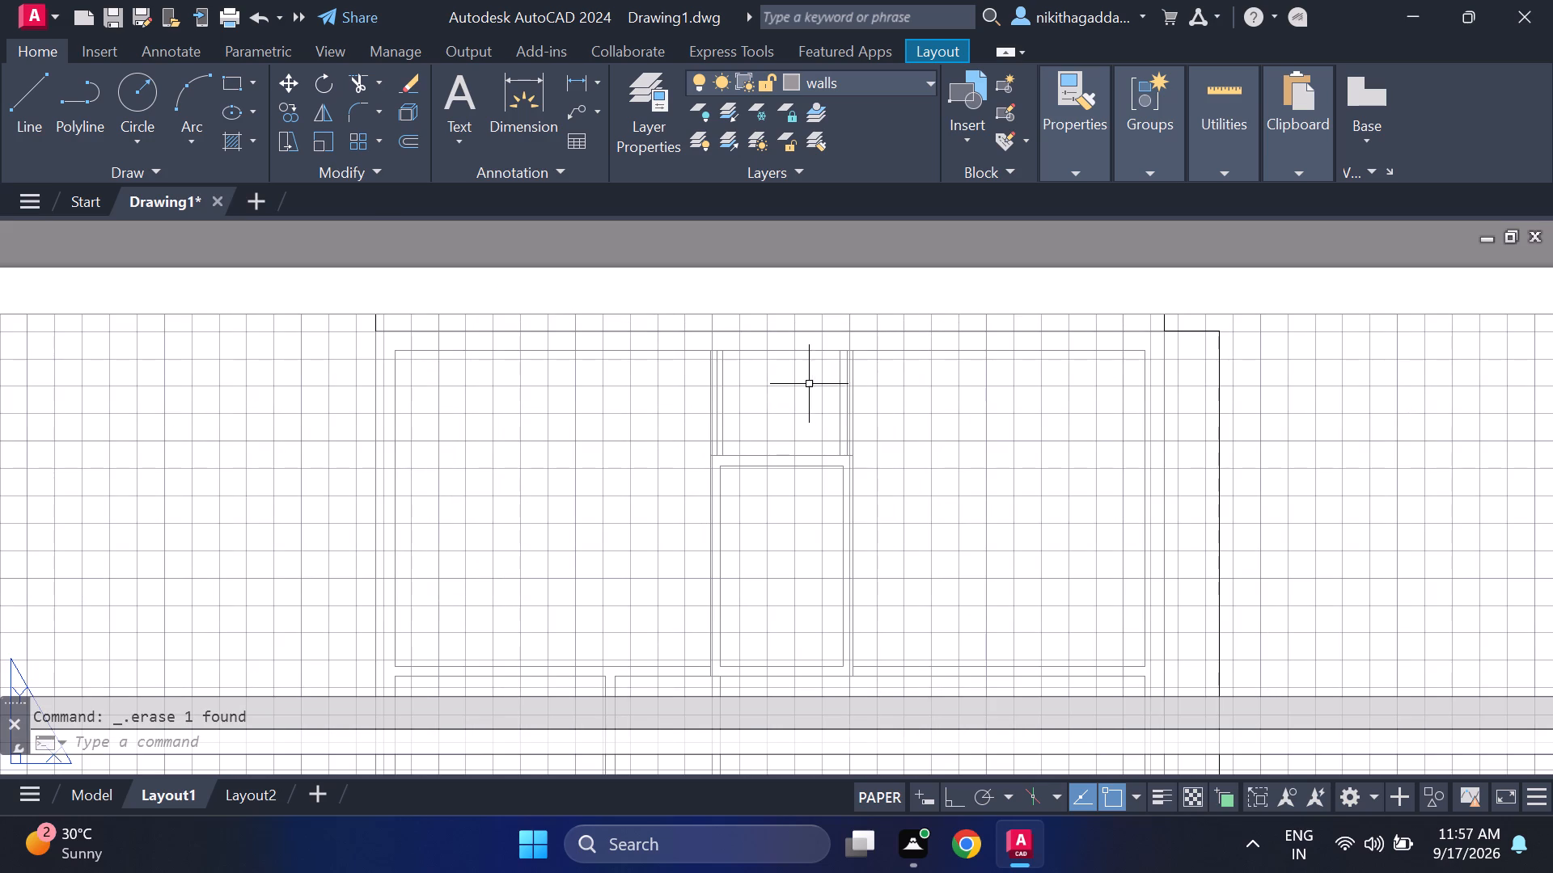
{"action": "scroll", "coordinate": [798, 383], "scroll_direction": "down", "scroll_amount": 4}
{"action": "scroll", "coordinate": [920, 431], "scroll_direction": "up", "scroll_amount": 2}
{"action": "scroll", "coordinate": [799, 459], "scroll_direction": "down", "scroll_amount": 1}
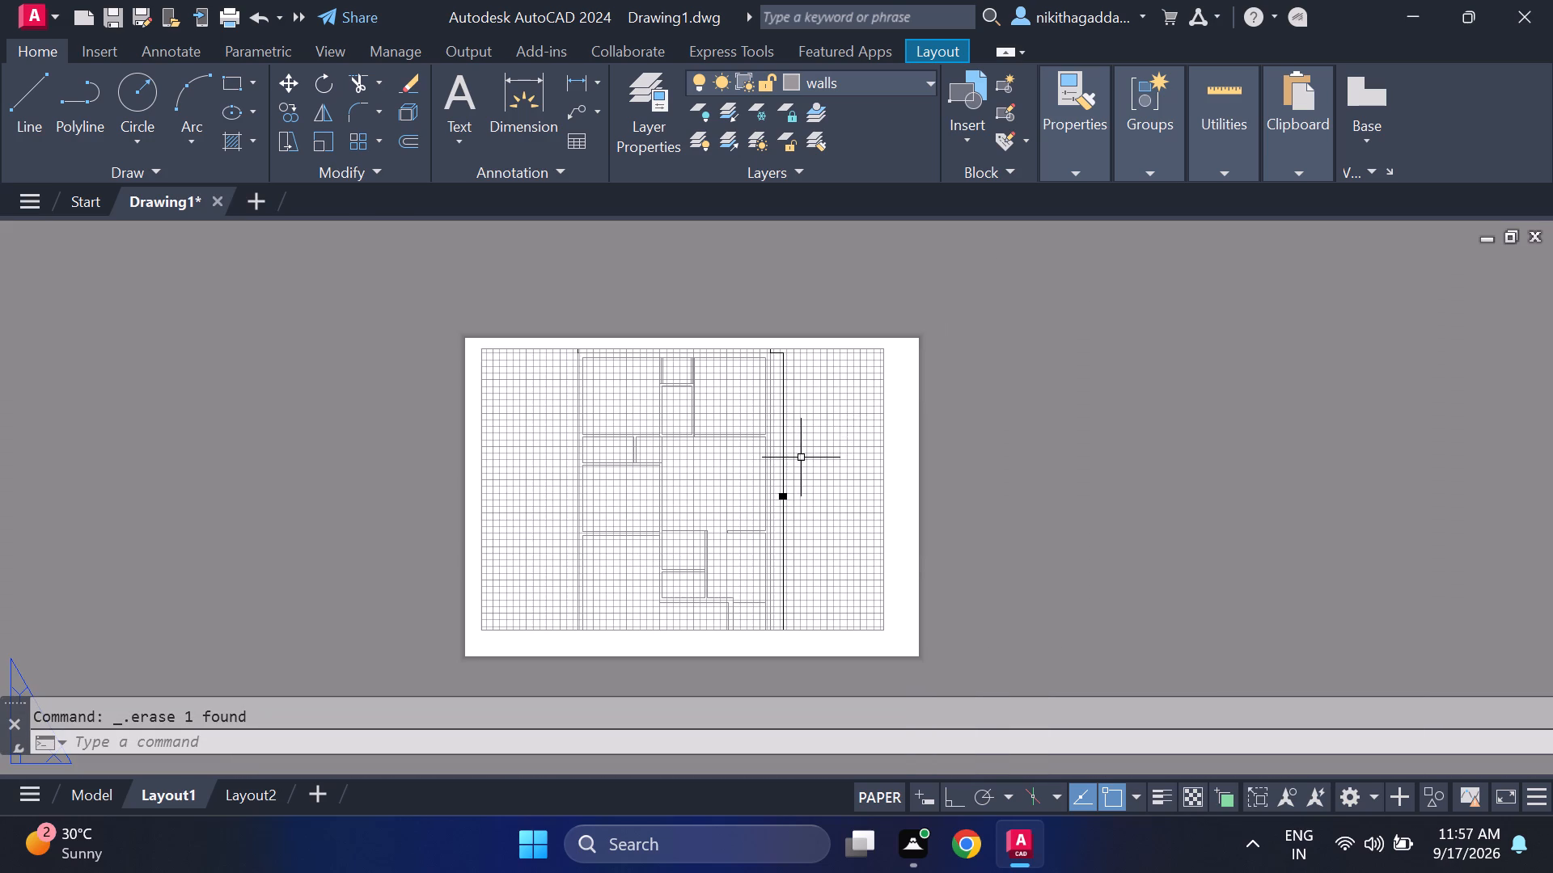
{"action": "left_click", "coordinate": [890, 353]}
{"action": "left_click", "coordinate": [497, 647]}
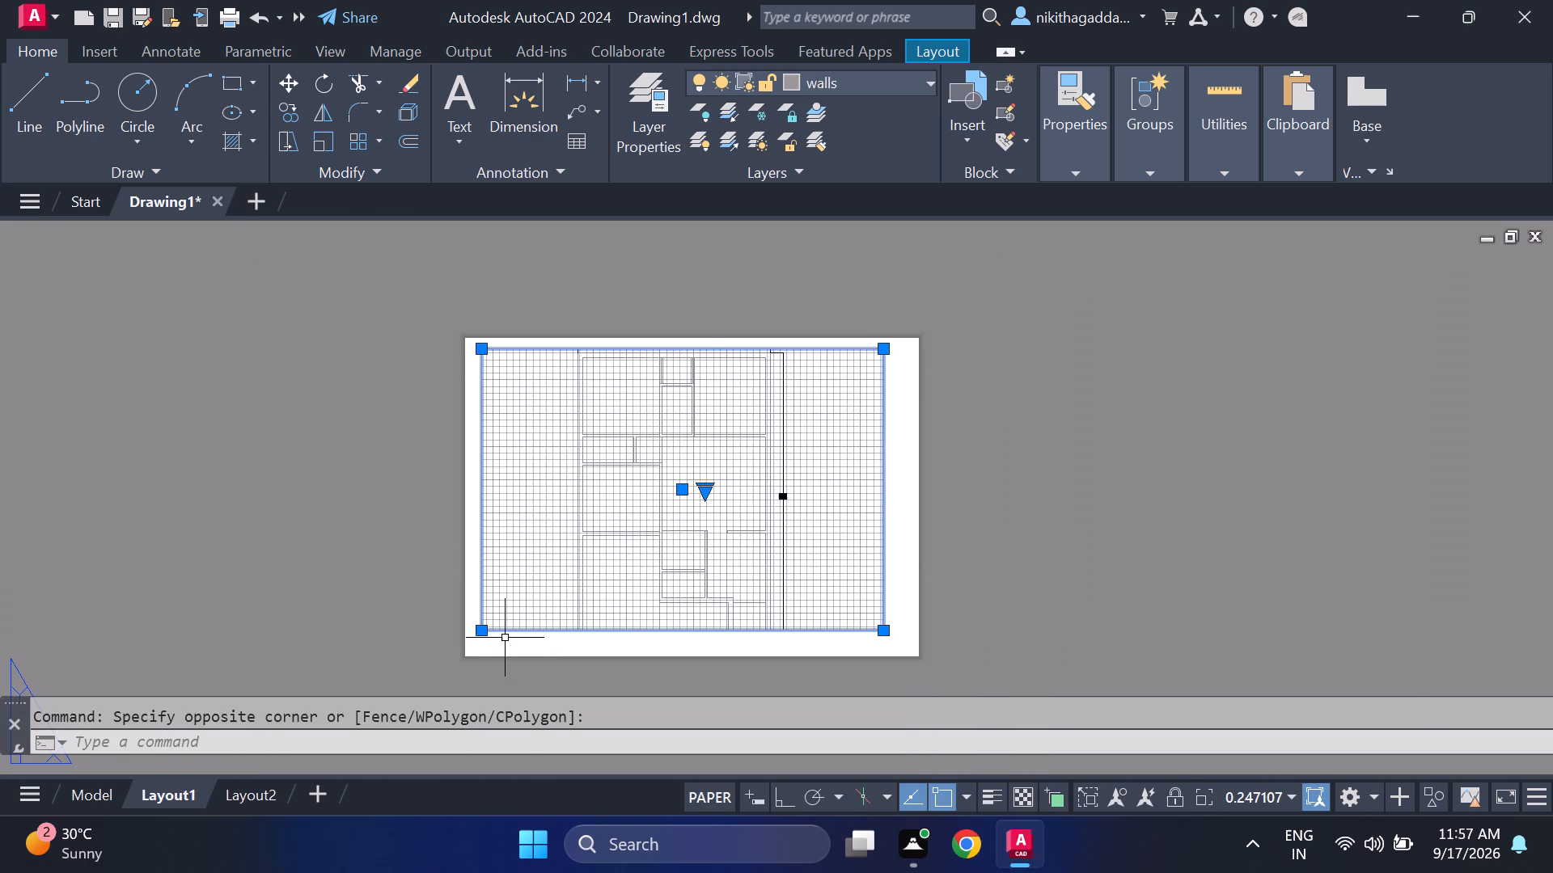
Delete the selected viewport from the Layout1 sheet.
{"action": "key", "text": "Delete"}
Modify Layout1's page setup to use the ISO full bleed B0 (1000.00 x 1414.00 MM) paper size.
{"action": "right_click", "coordinate": [149, 805]}
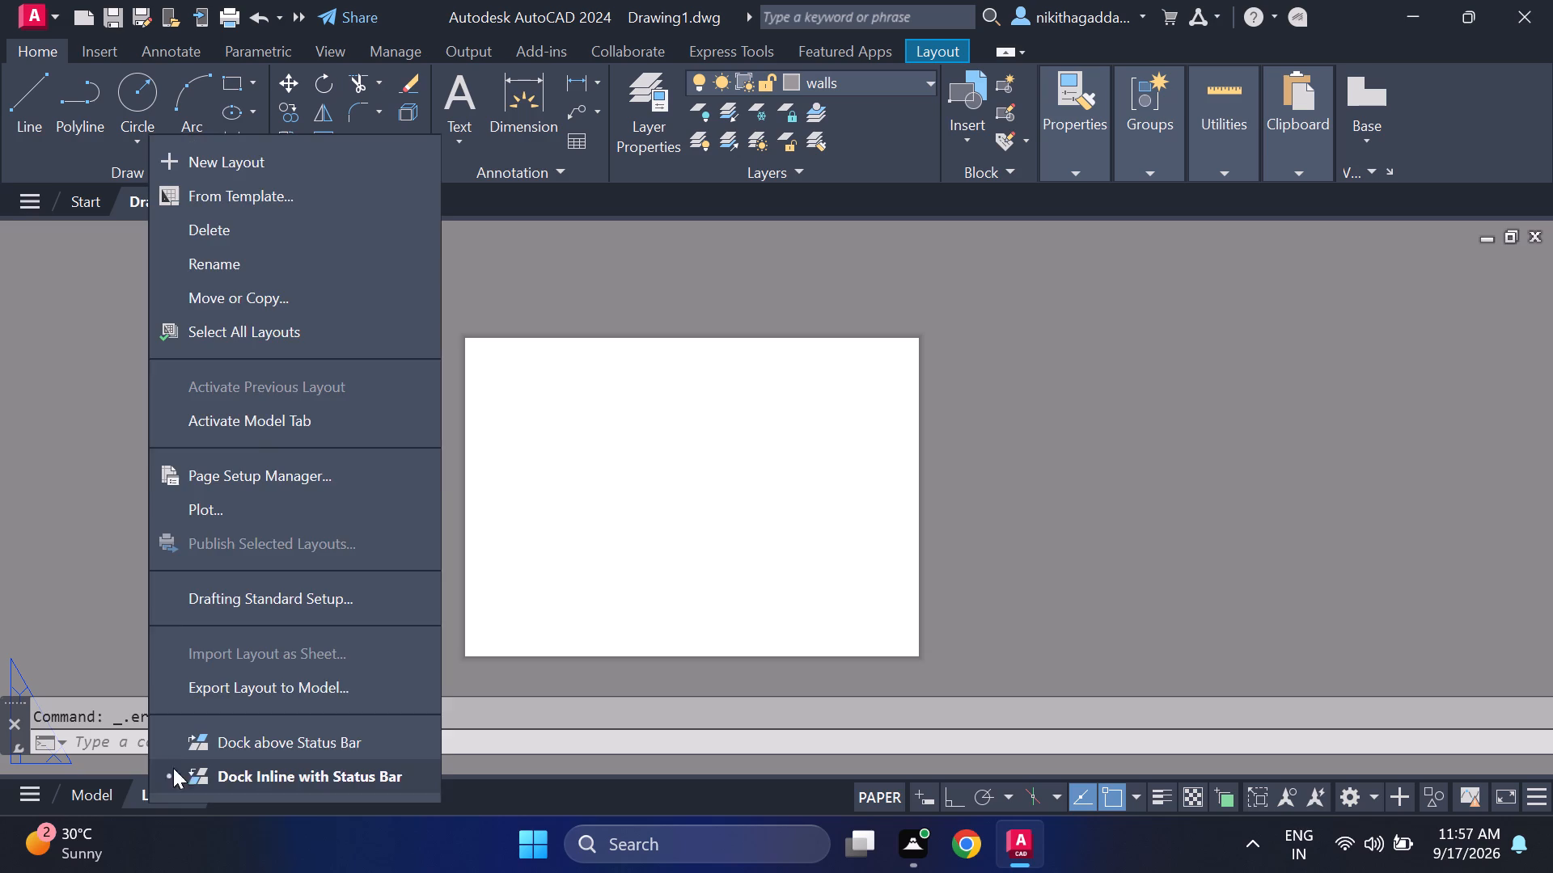
{"action": "left_click", "coordinate": [249, 467]}
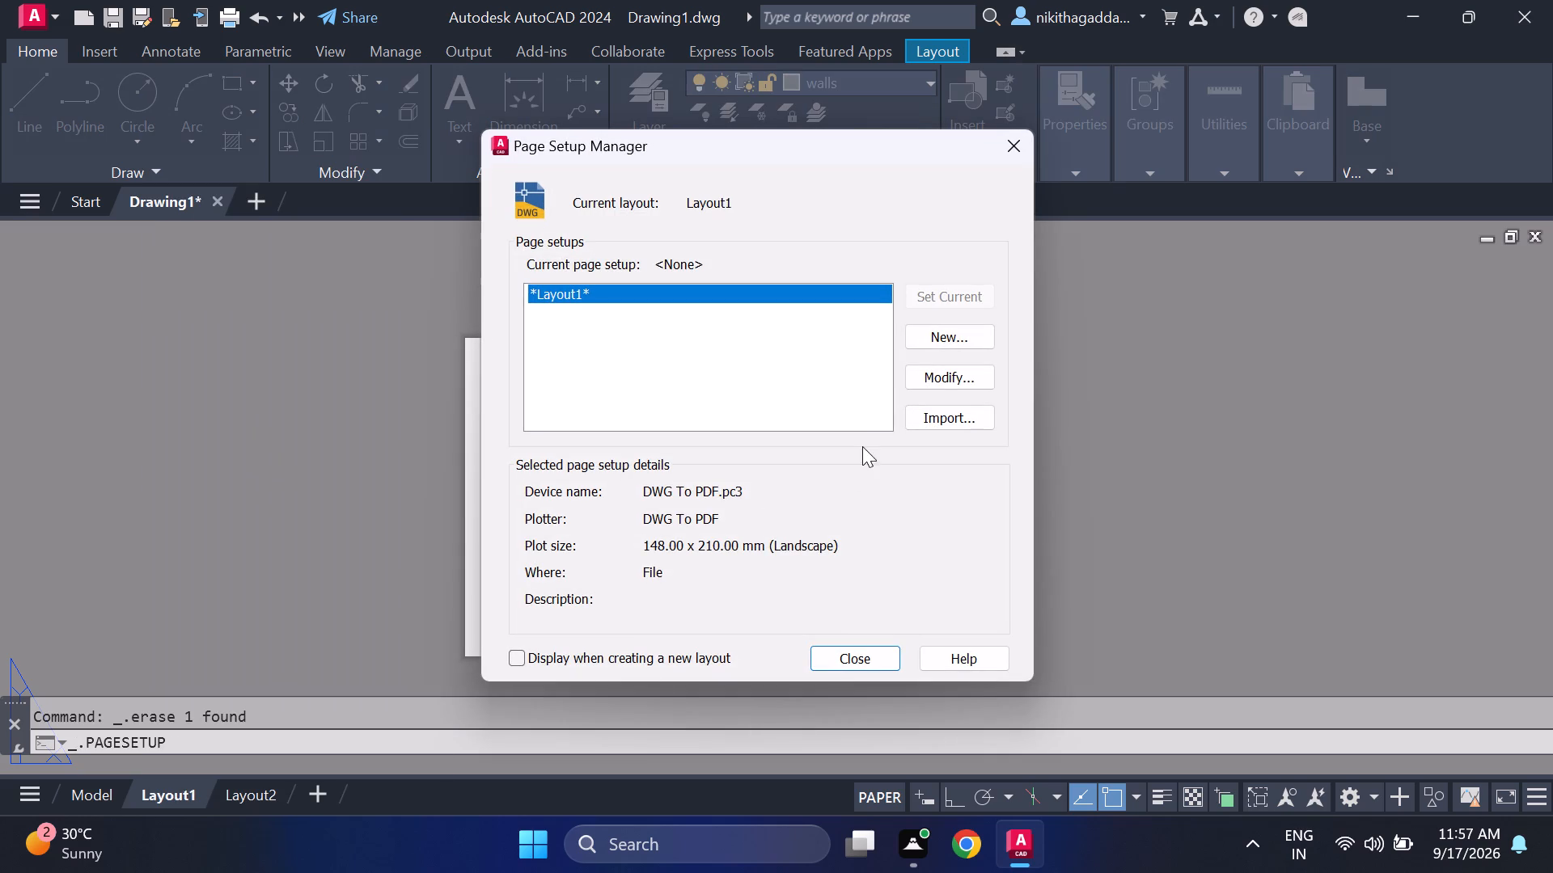
{"action": "left_click", "coordinate": [945, 379]}
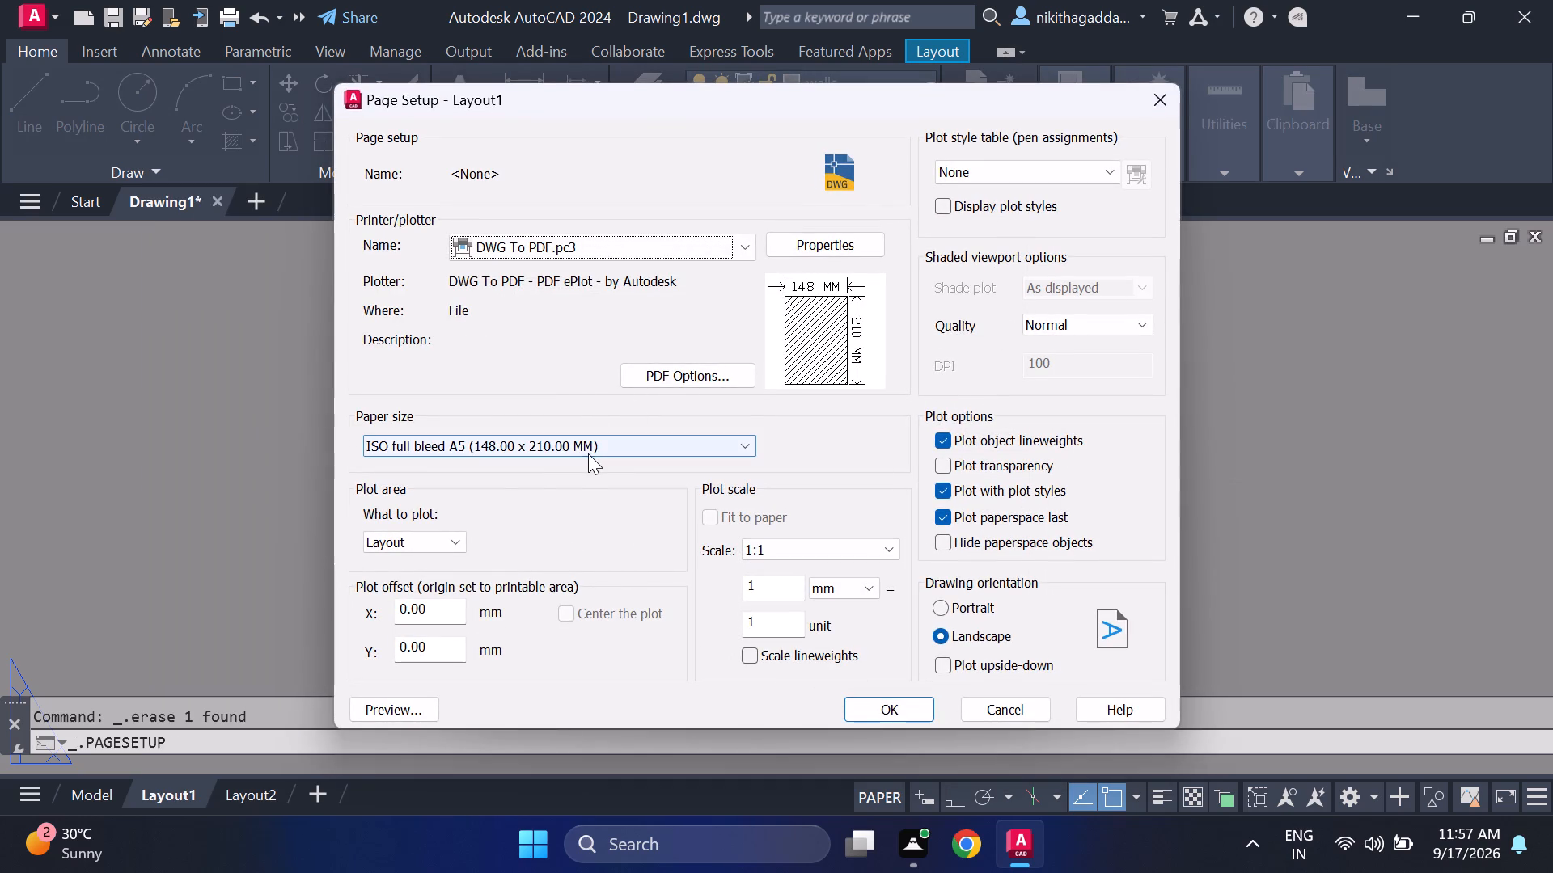
{"action": "left_click", "coordinate": [588, 453]}
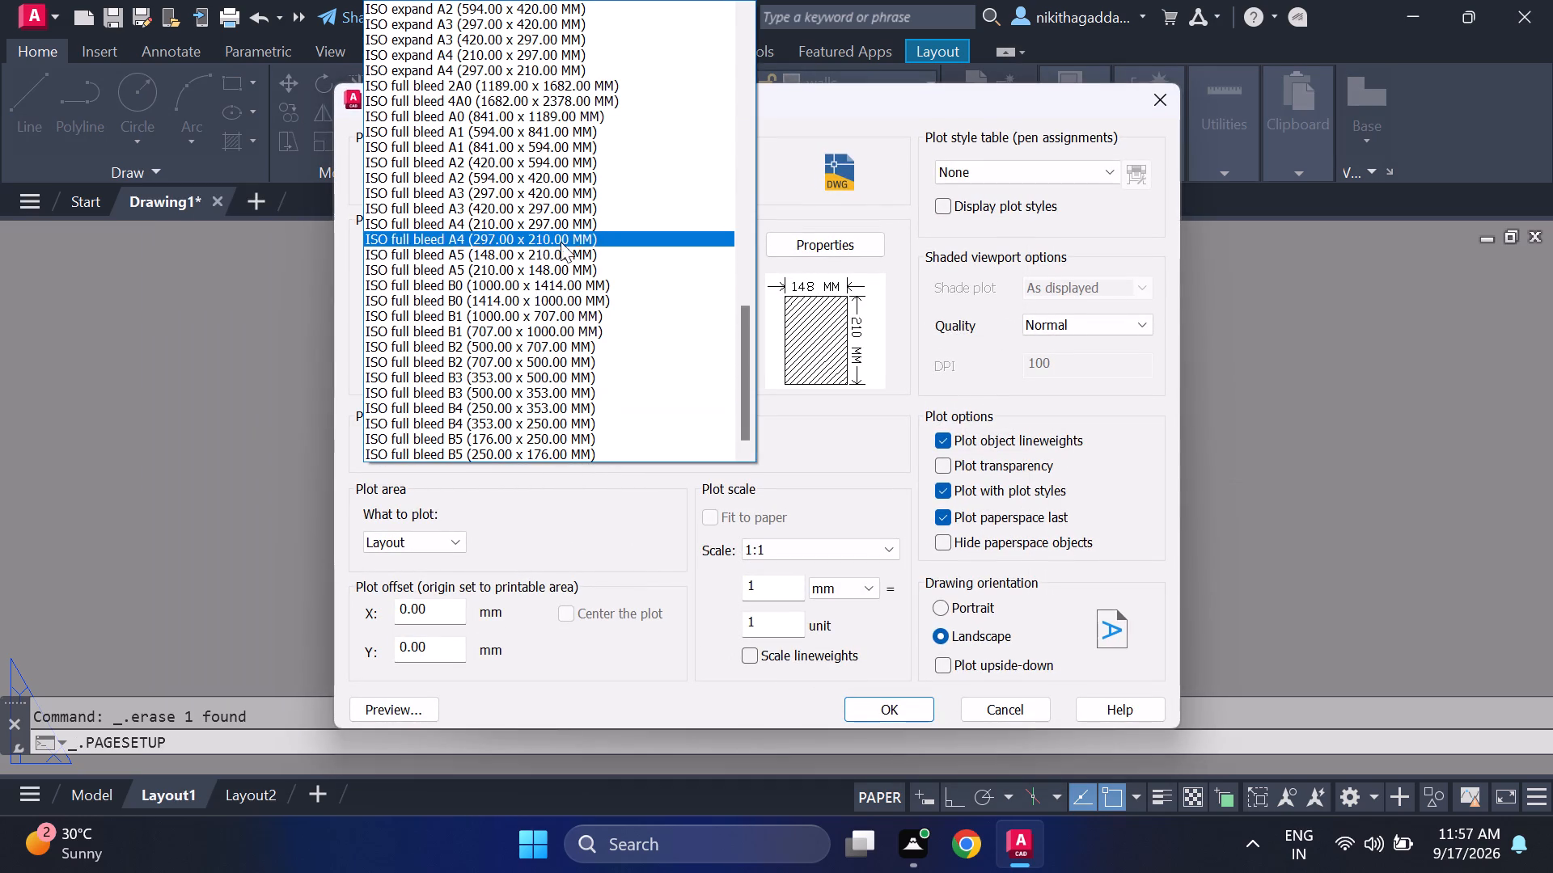
{"action": "scroll", "coordinate": [523, 298], "scroll_direction": "up", "scroll_amount": 1}
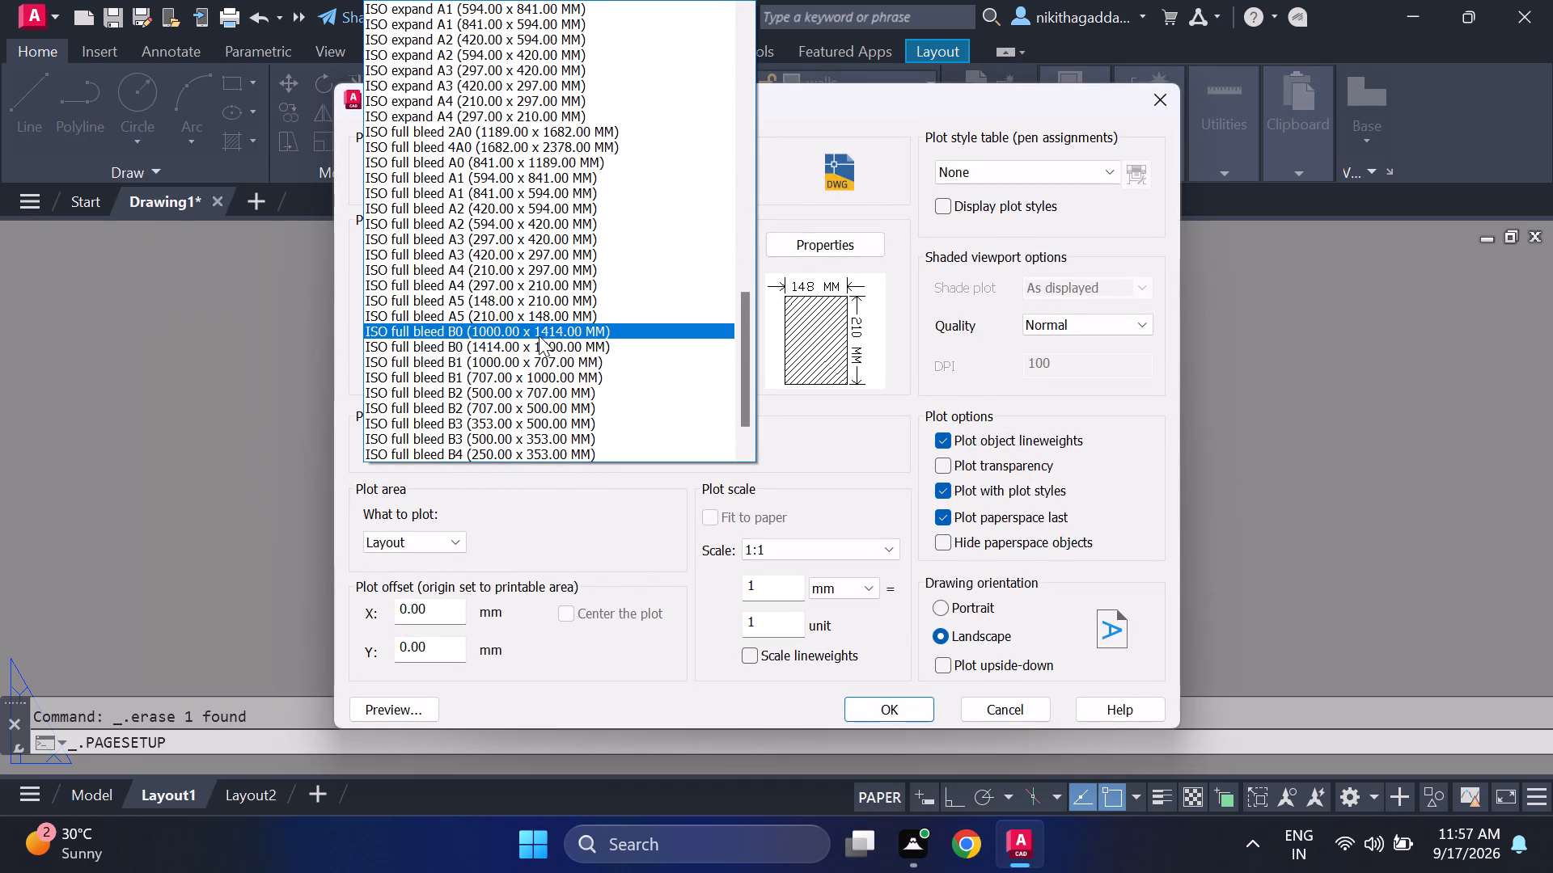
{"action": "scroll", "coordinate": [538, 327], "scroll_direction": "up", "scroll_amount": 1}
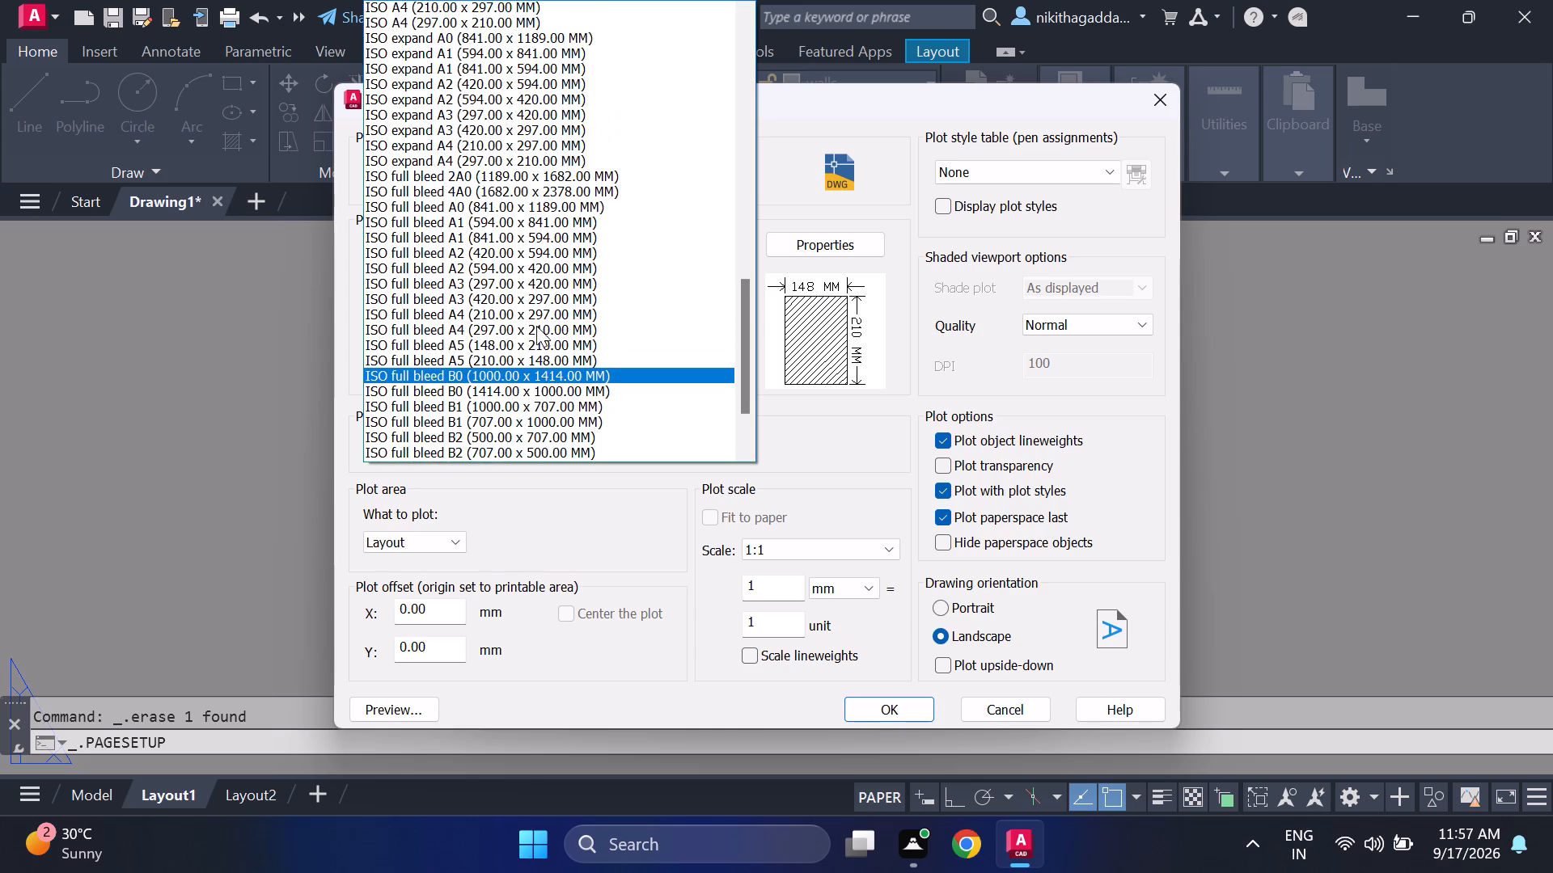
{"action": "left_click", "coordinate": [511, 373]}
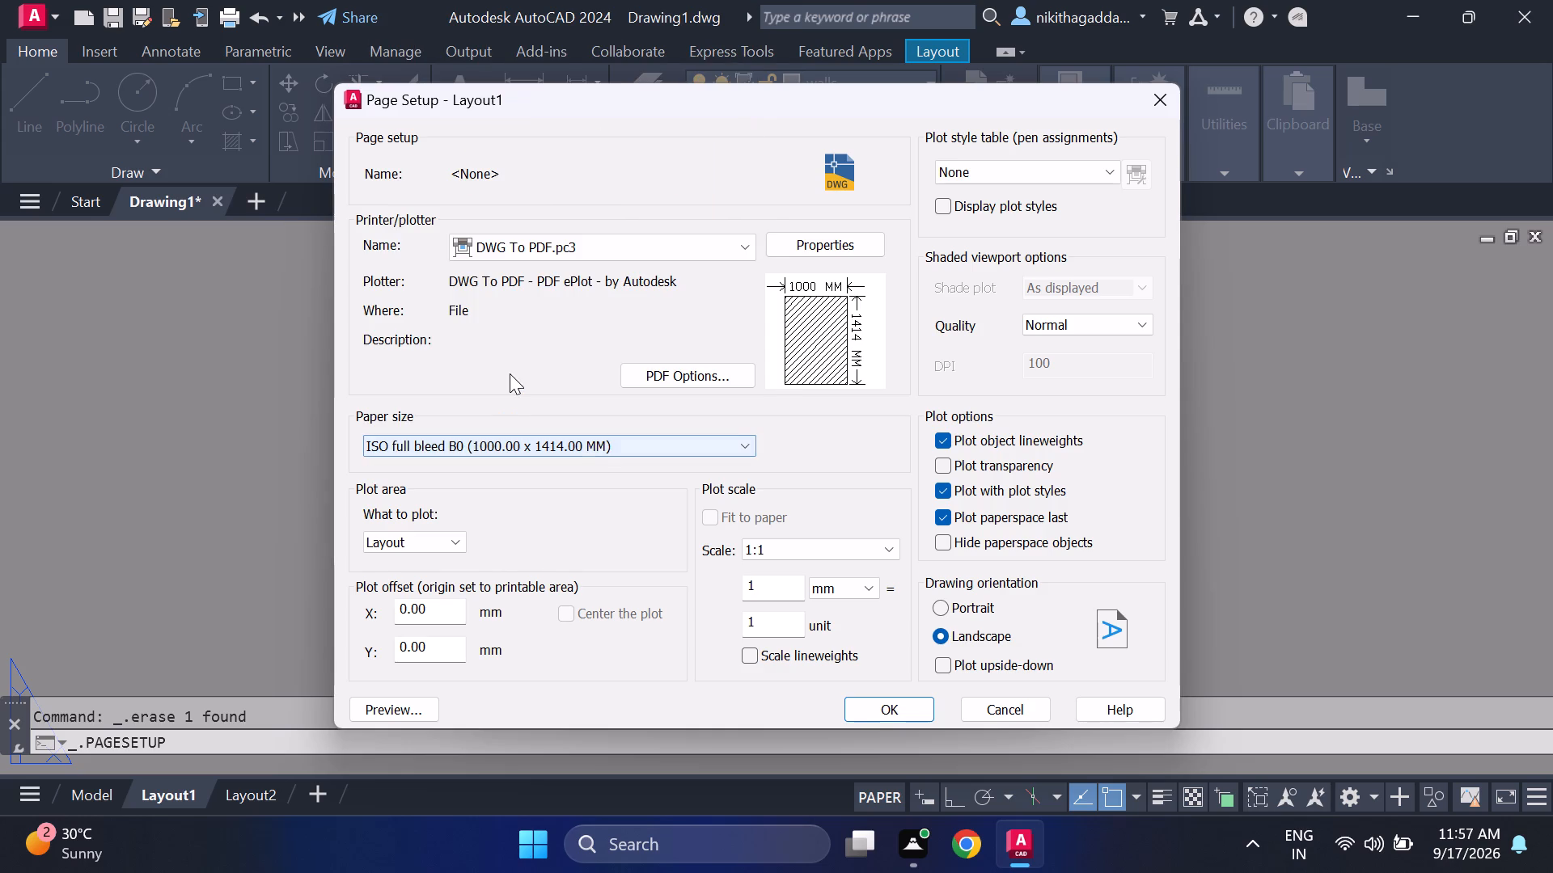
{"action": "left_click", "coordinate": [903, 709]}
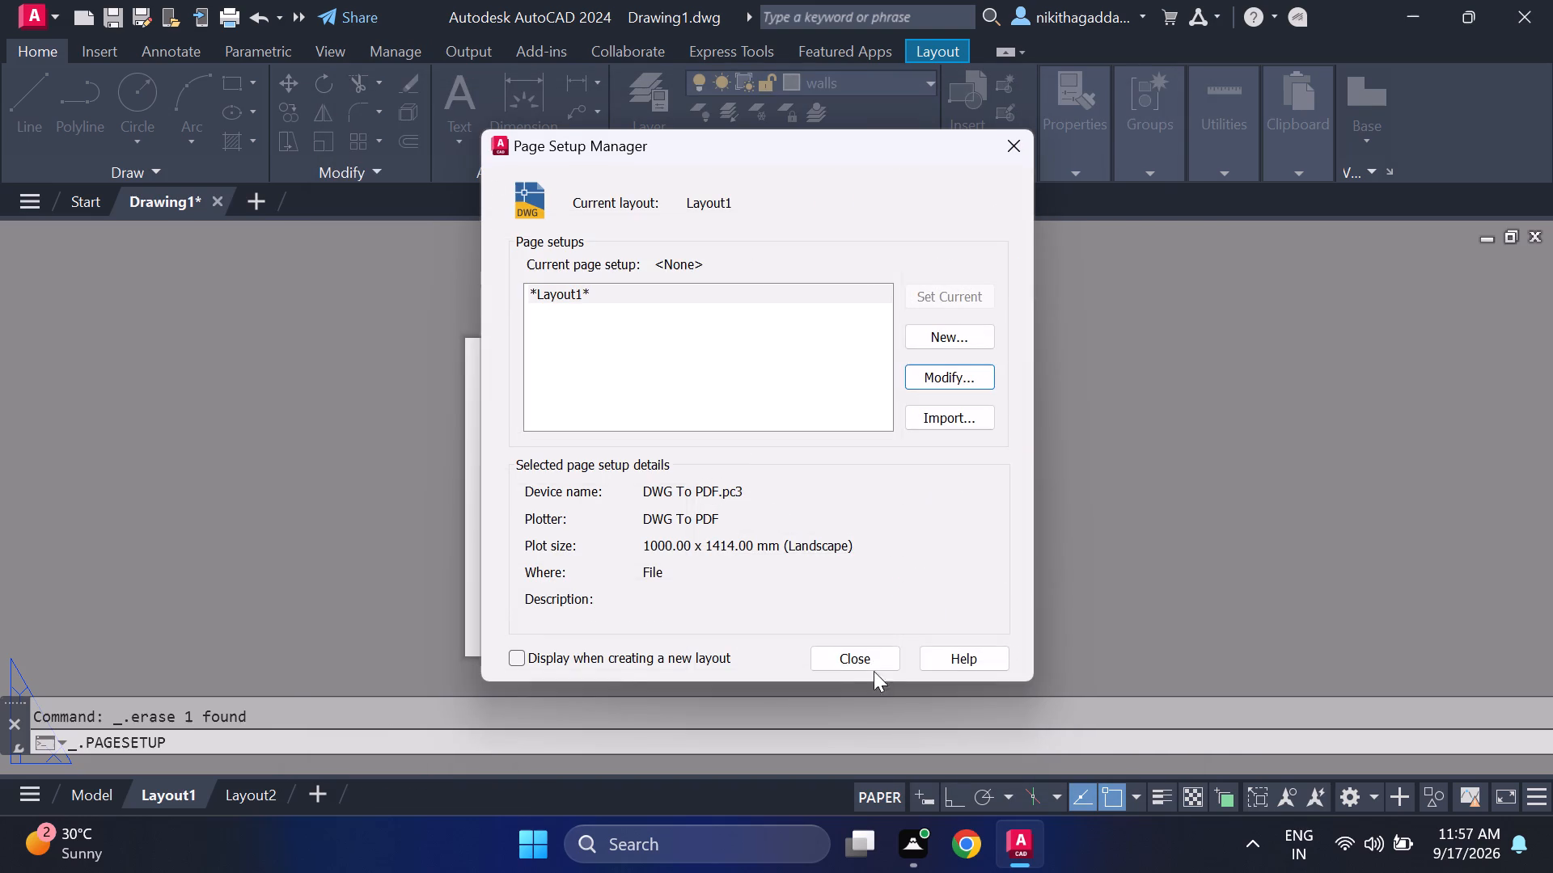
{"action": "left_click", "coordinate": [858, 656]}
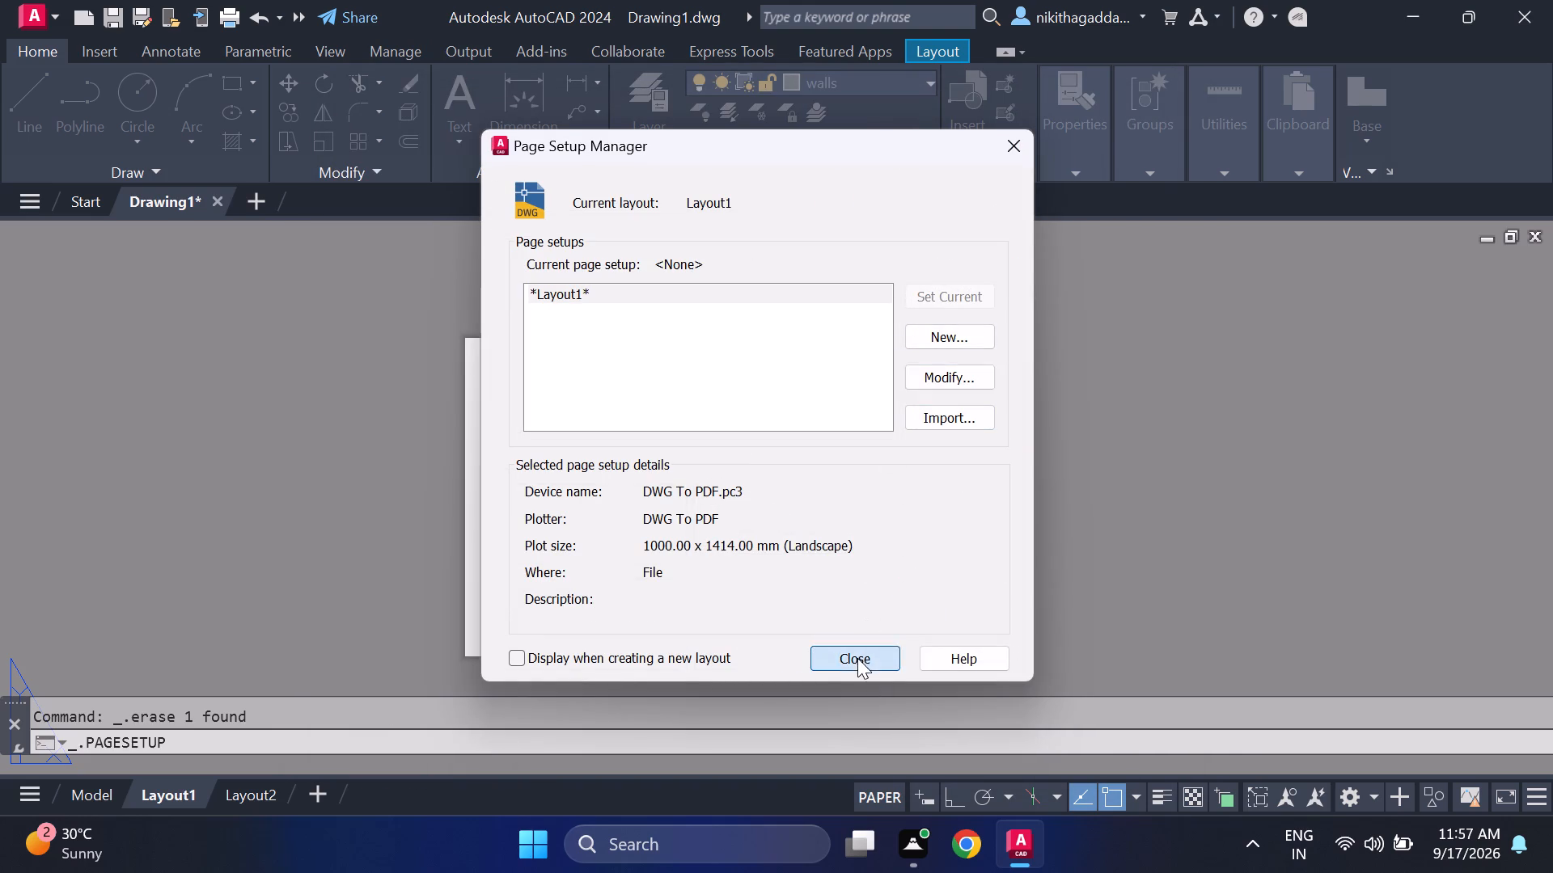
Create a Single viewport on Layout1 that spans the whole sheet from corner to corner.
{"action": "scroll", "coordinate": [812, 579], "scroll_direction": "down", "scroll_amount": 4}
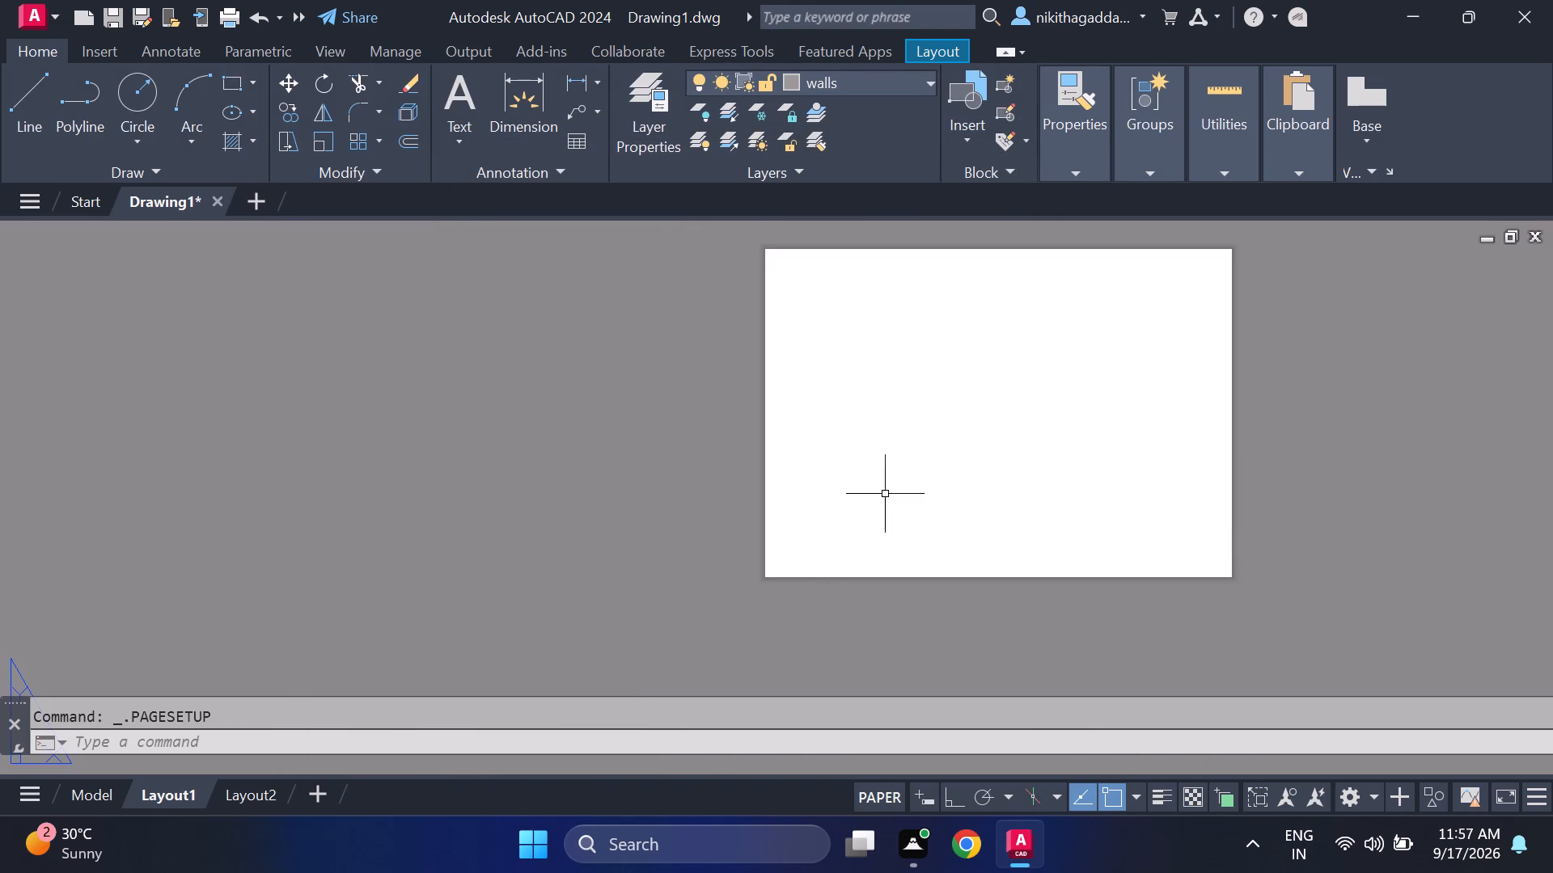
{"action": "middle_click_drag", "start_coordinate": [890, 487], "coordinate": [442, 552]}
{"action": "middle_click_drag", "start_coordinate": [530, 532], "coordinate": [630, 490]}
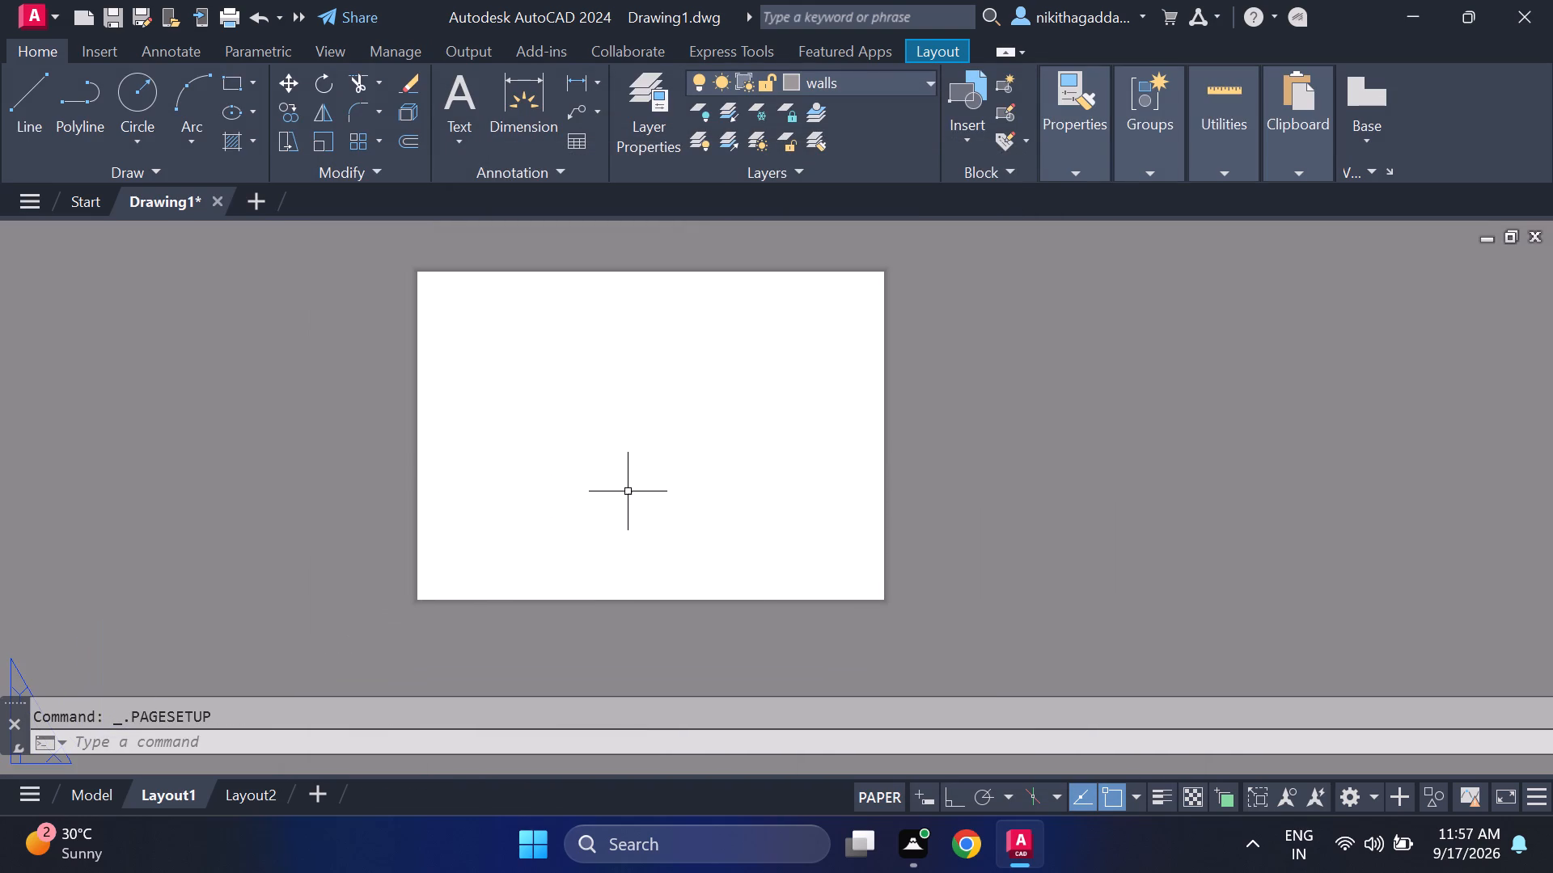
{"action": "type", "text": "viewports"}
{"action": "key", "text": "Return"}
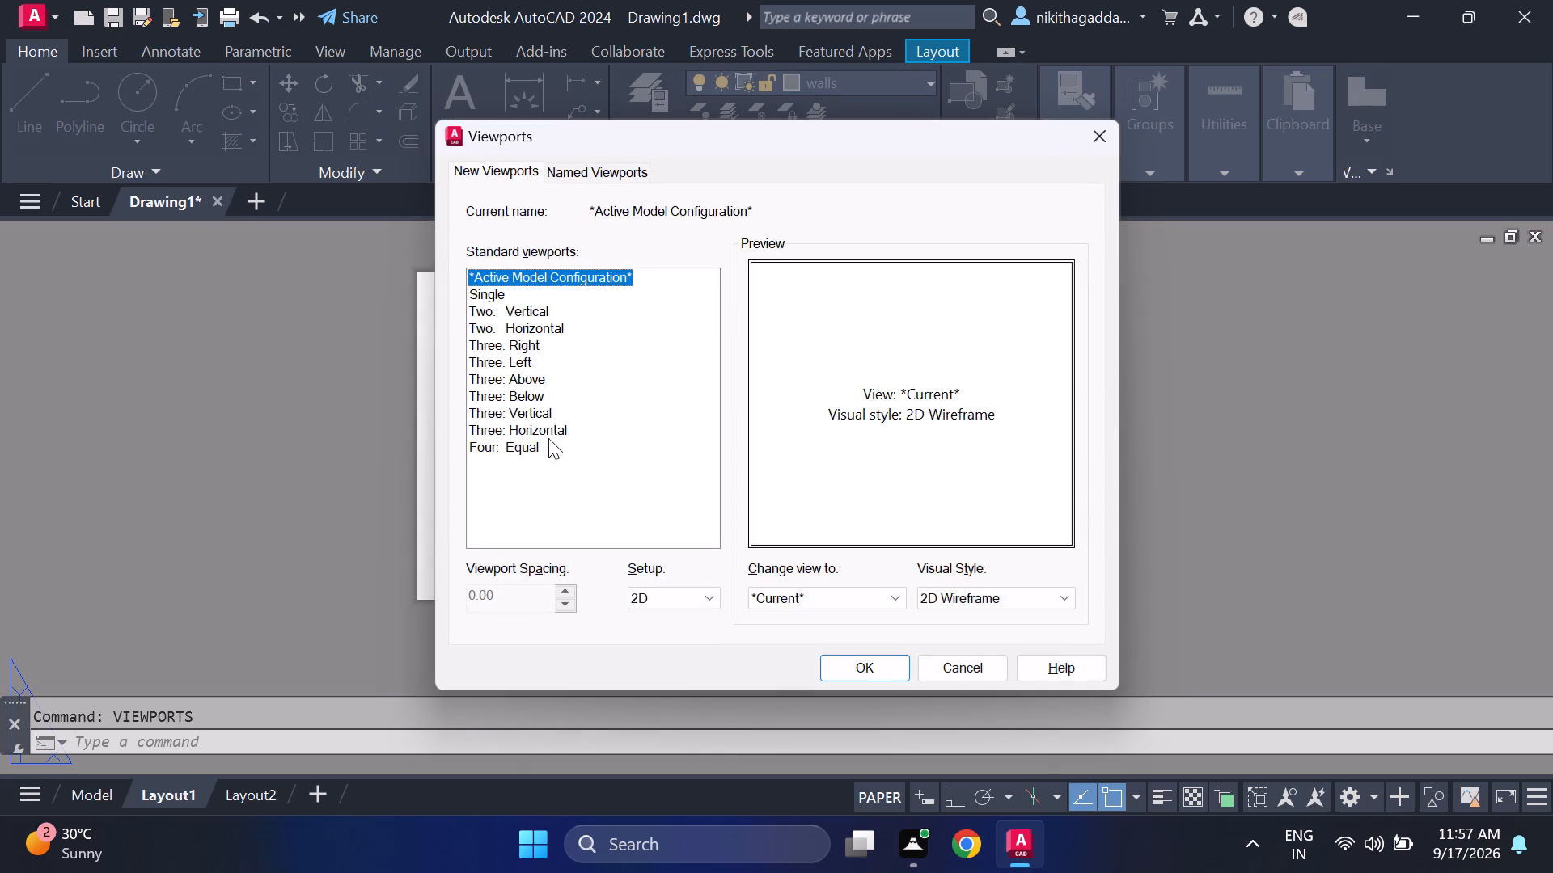
{"action": "left_click", "coordinate": [494, 296]}
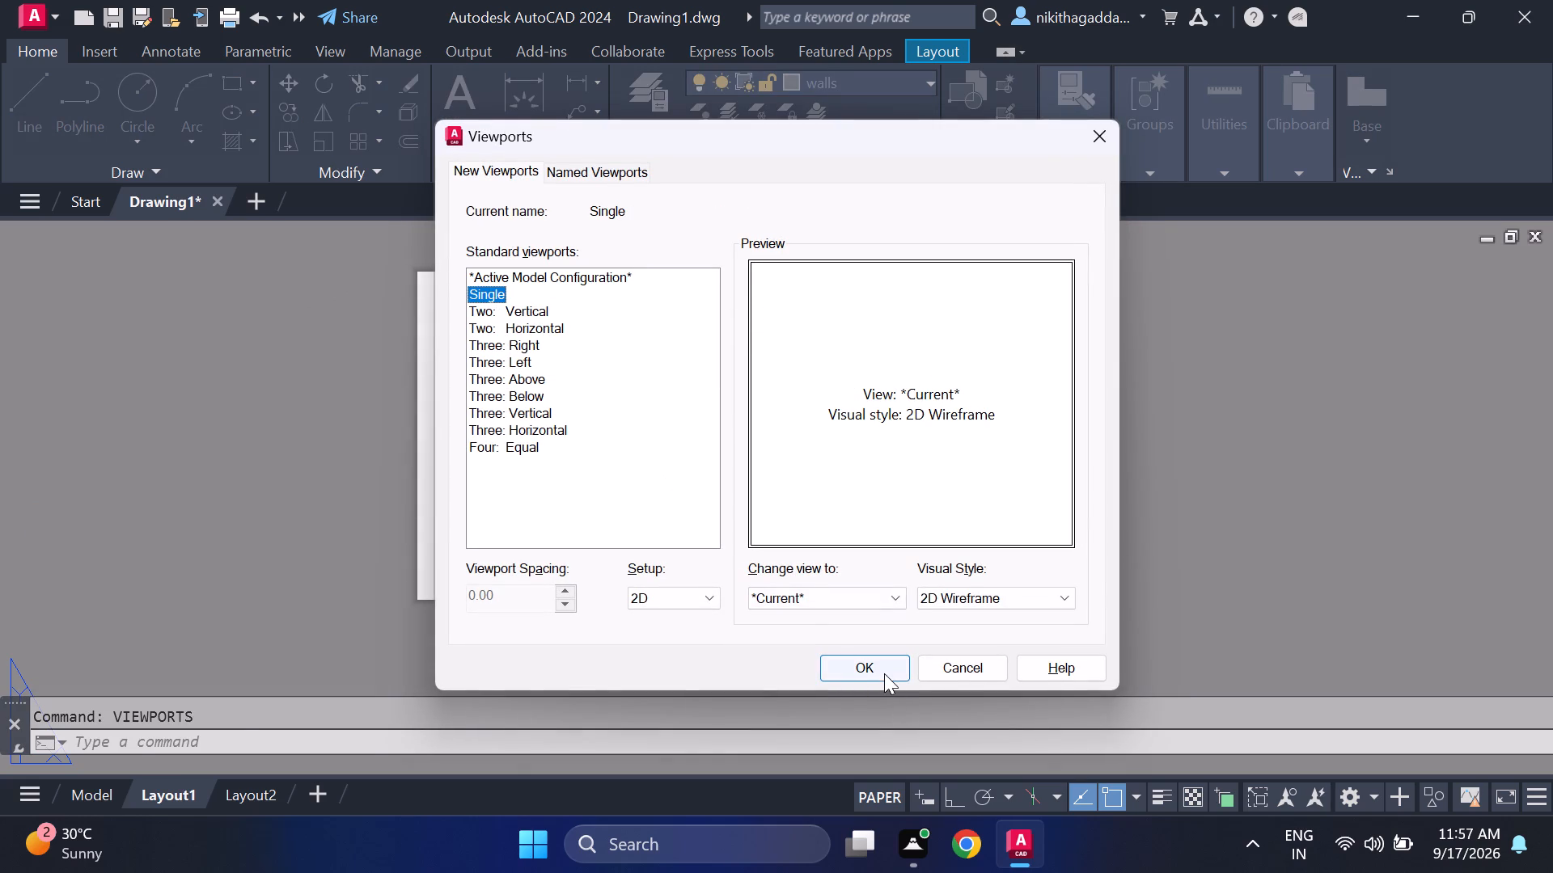
{"action": "left_click", "coordinate": [884, 673]}
{"action": "left_click", "coordinate": [415, 272]}
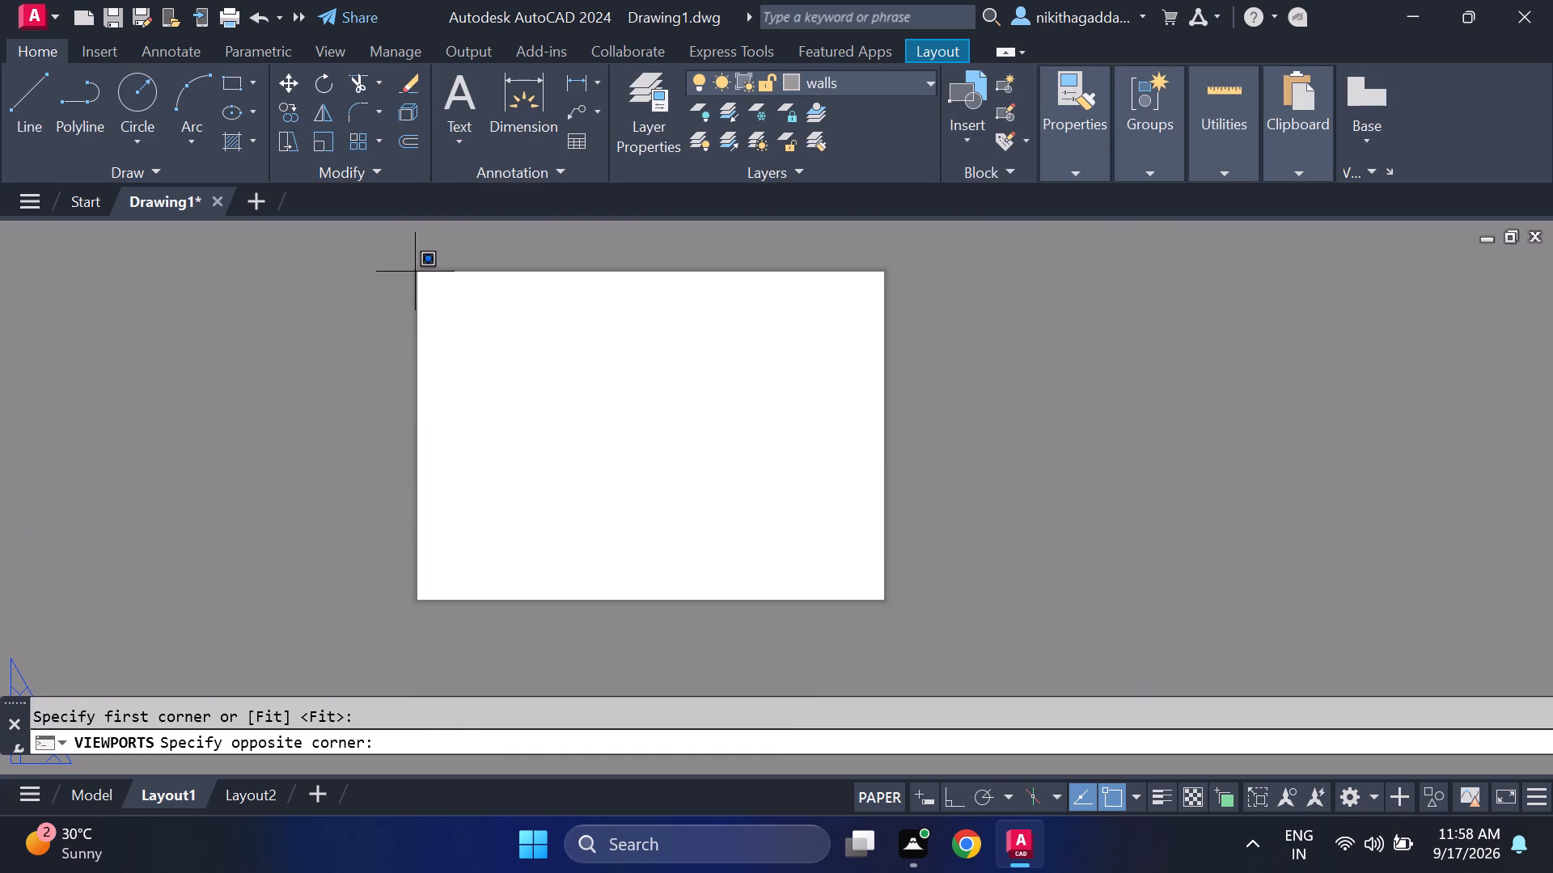
{"action": "left_click", "coordinate": [885, 600]}
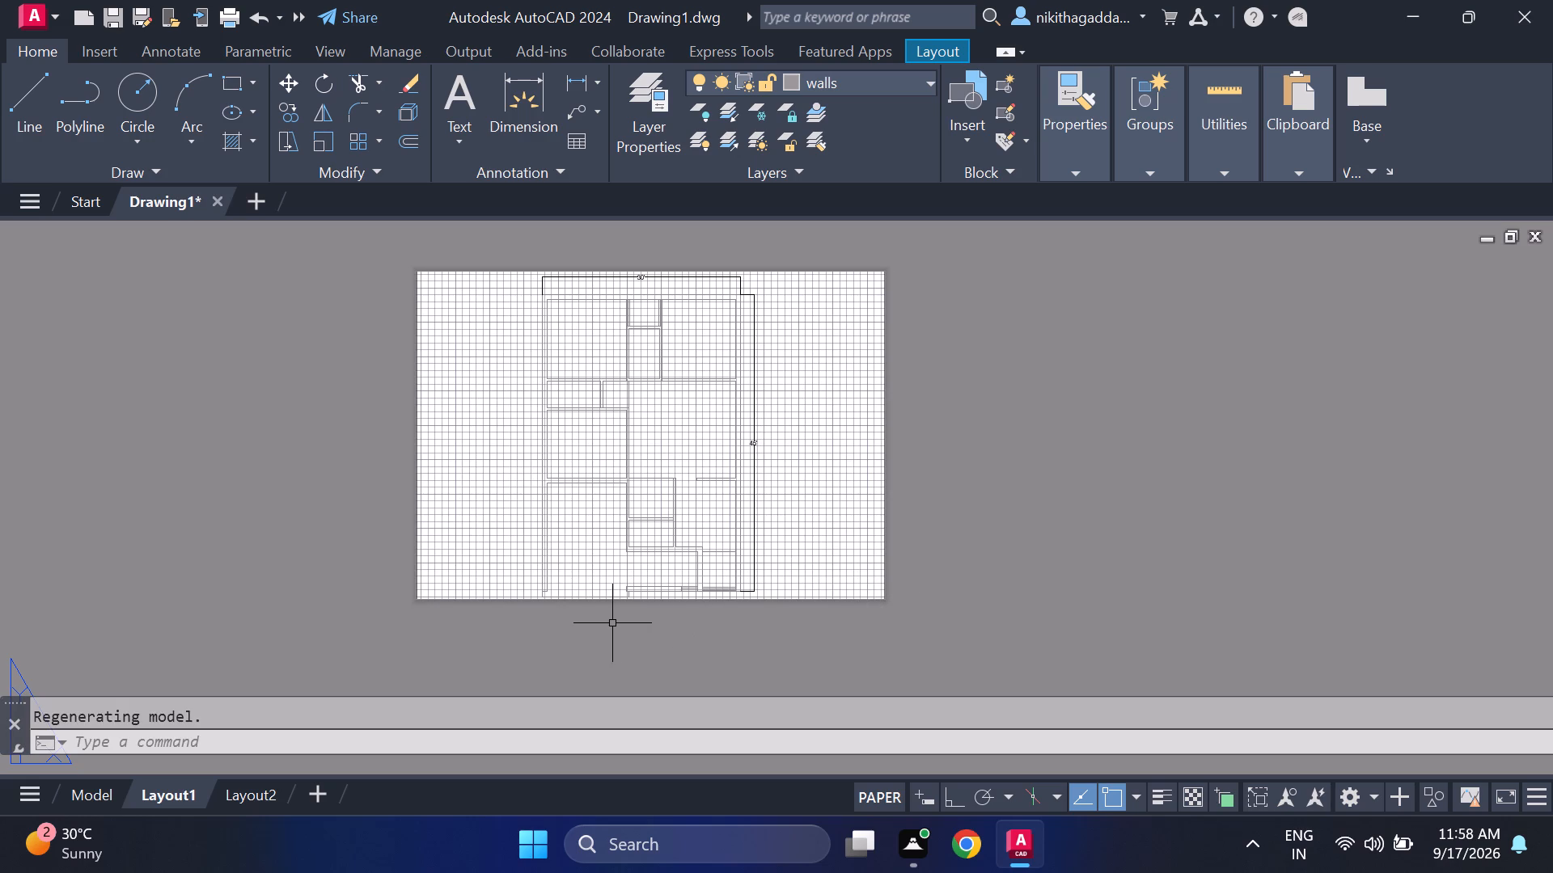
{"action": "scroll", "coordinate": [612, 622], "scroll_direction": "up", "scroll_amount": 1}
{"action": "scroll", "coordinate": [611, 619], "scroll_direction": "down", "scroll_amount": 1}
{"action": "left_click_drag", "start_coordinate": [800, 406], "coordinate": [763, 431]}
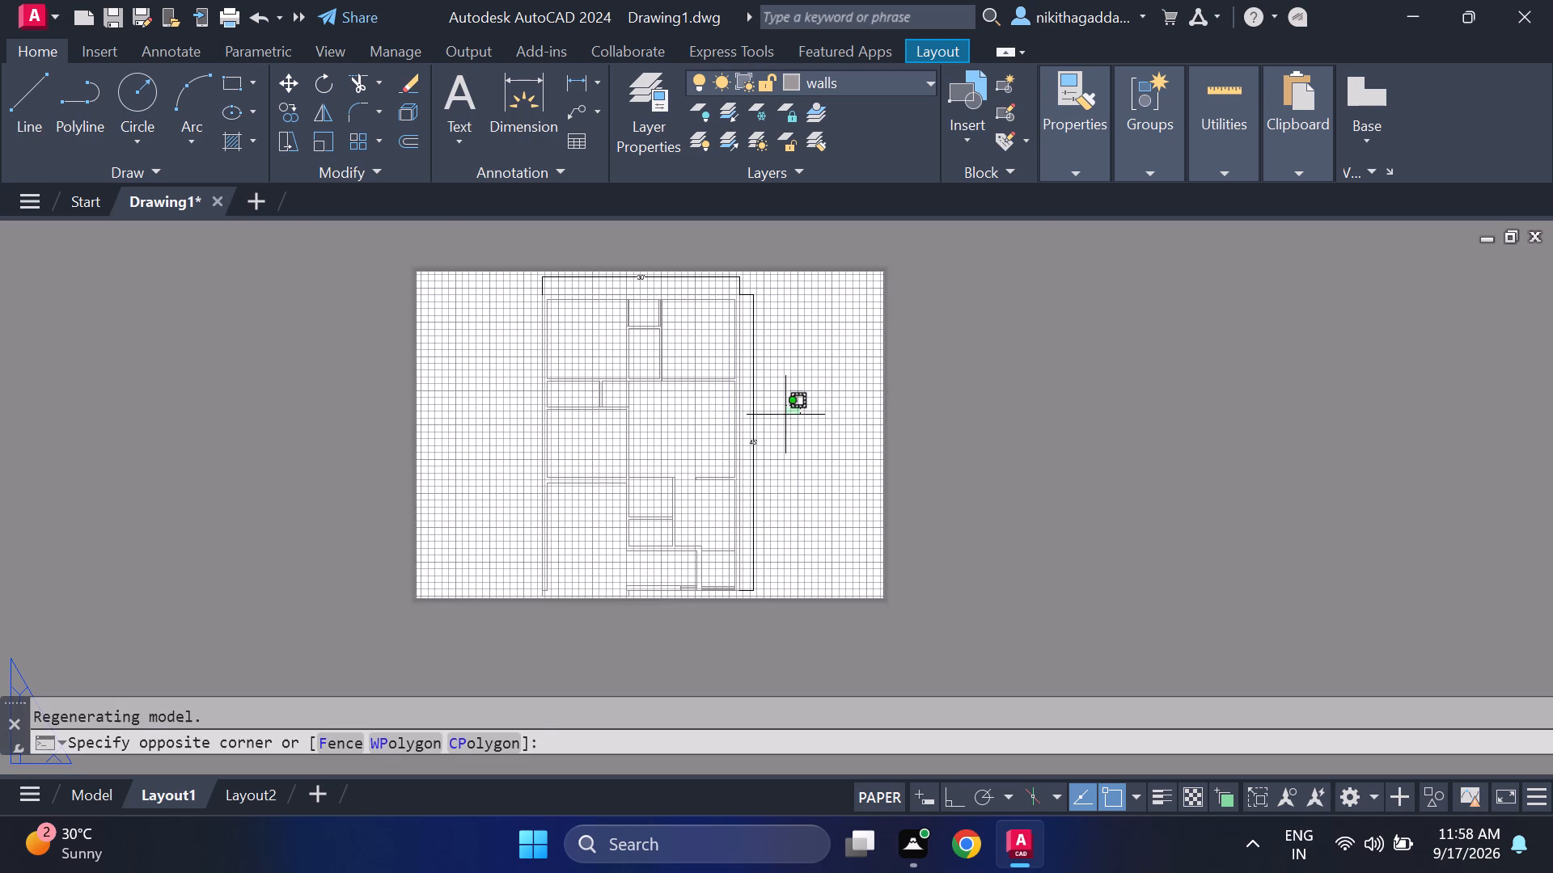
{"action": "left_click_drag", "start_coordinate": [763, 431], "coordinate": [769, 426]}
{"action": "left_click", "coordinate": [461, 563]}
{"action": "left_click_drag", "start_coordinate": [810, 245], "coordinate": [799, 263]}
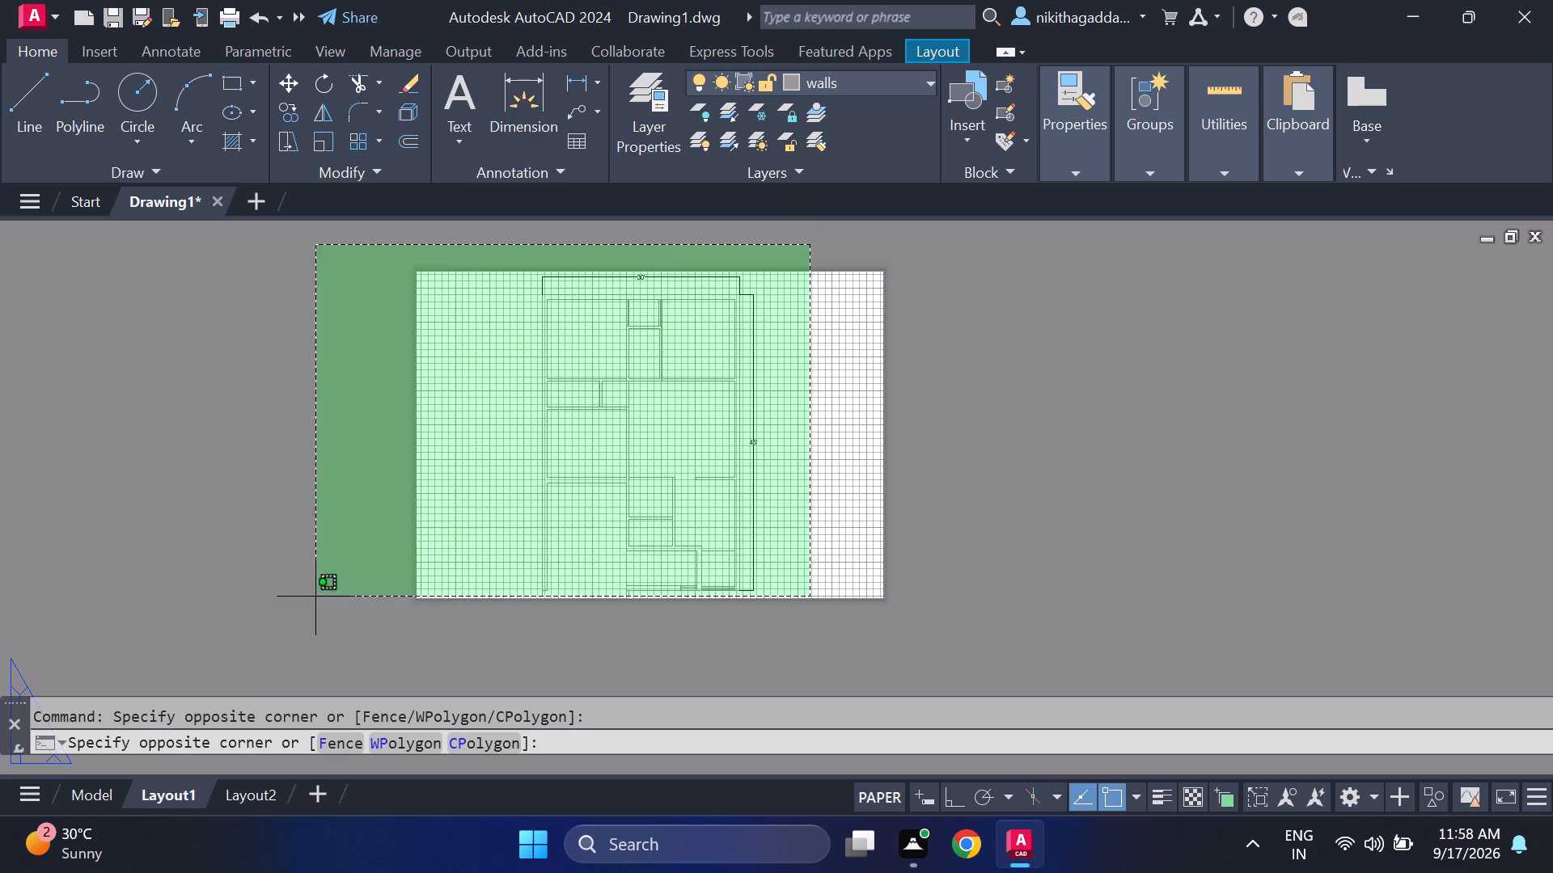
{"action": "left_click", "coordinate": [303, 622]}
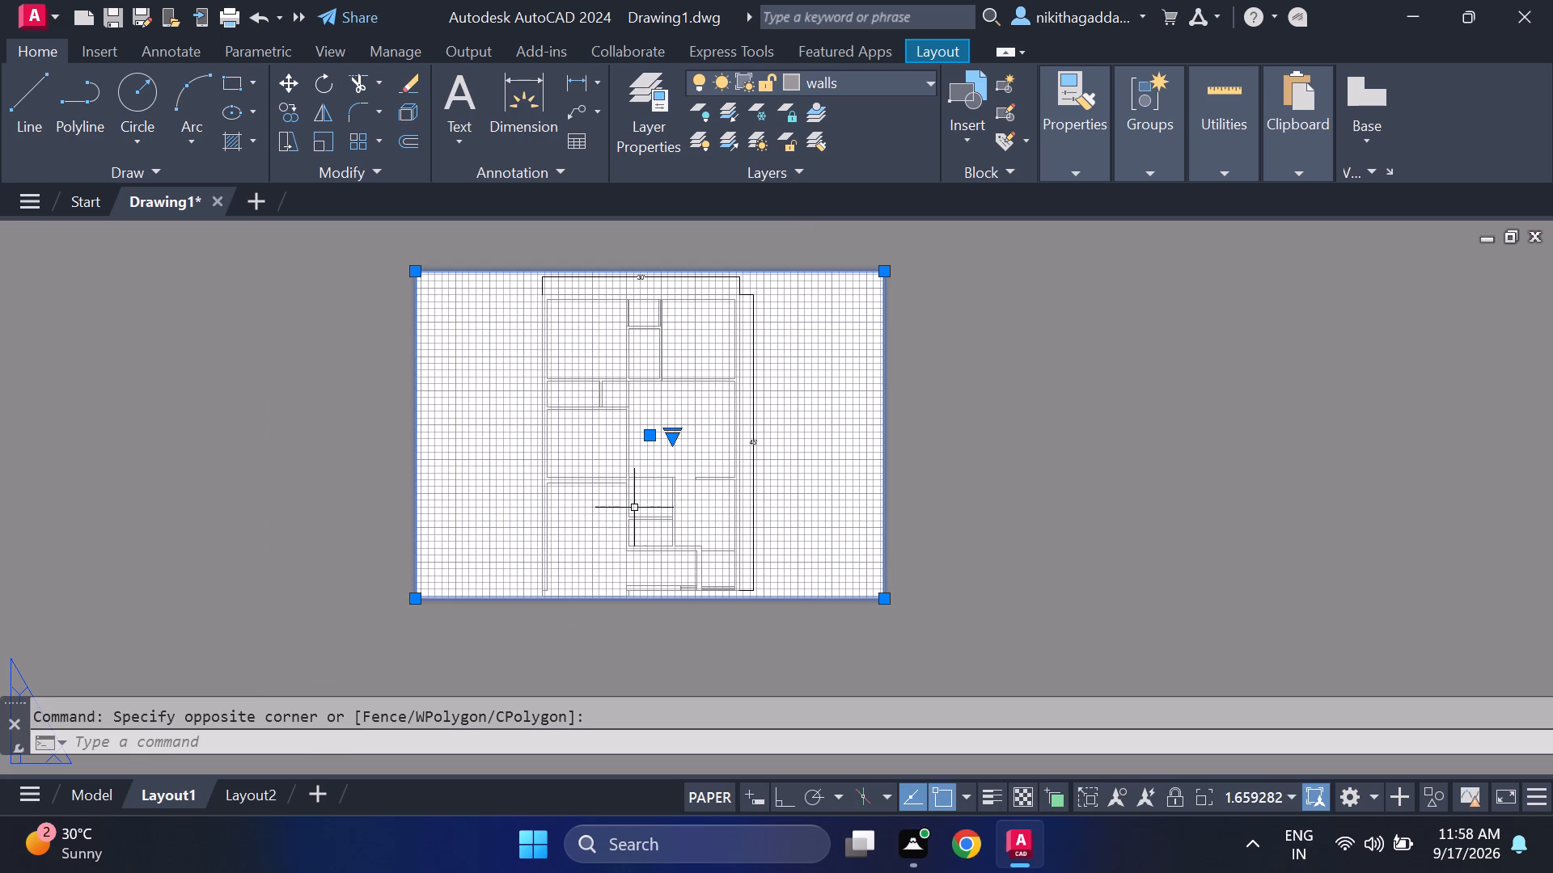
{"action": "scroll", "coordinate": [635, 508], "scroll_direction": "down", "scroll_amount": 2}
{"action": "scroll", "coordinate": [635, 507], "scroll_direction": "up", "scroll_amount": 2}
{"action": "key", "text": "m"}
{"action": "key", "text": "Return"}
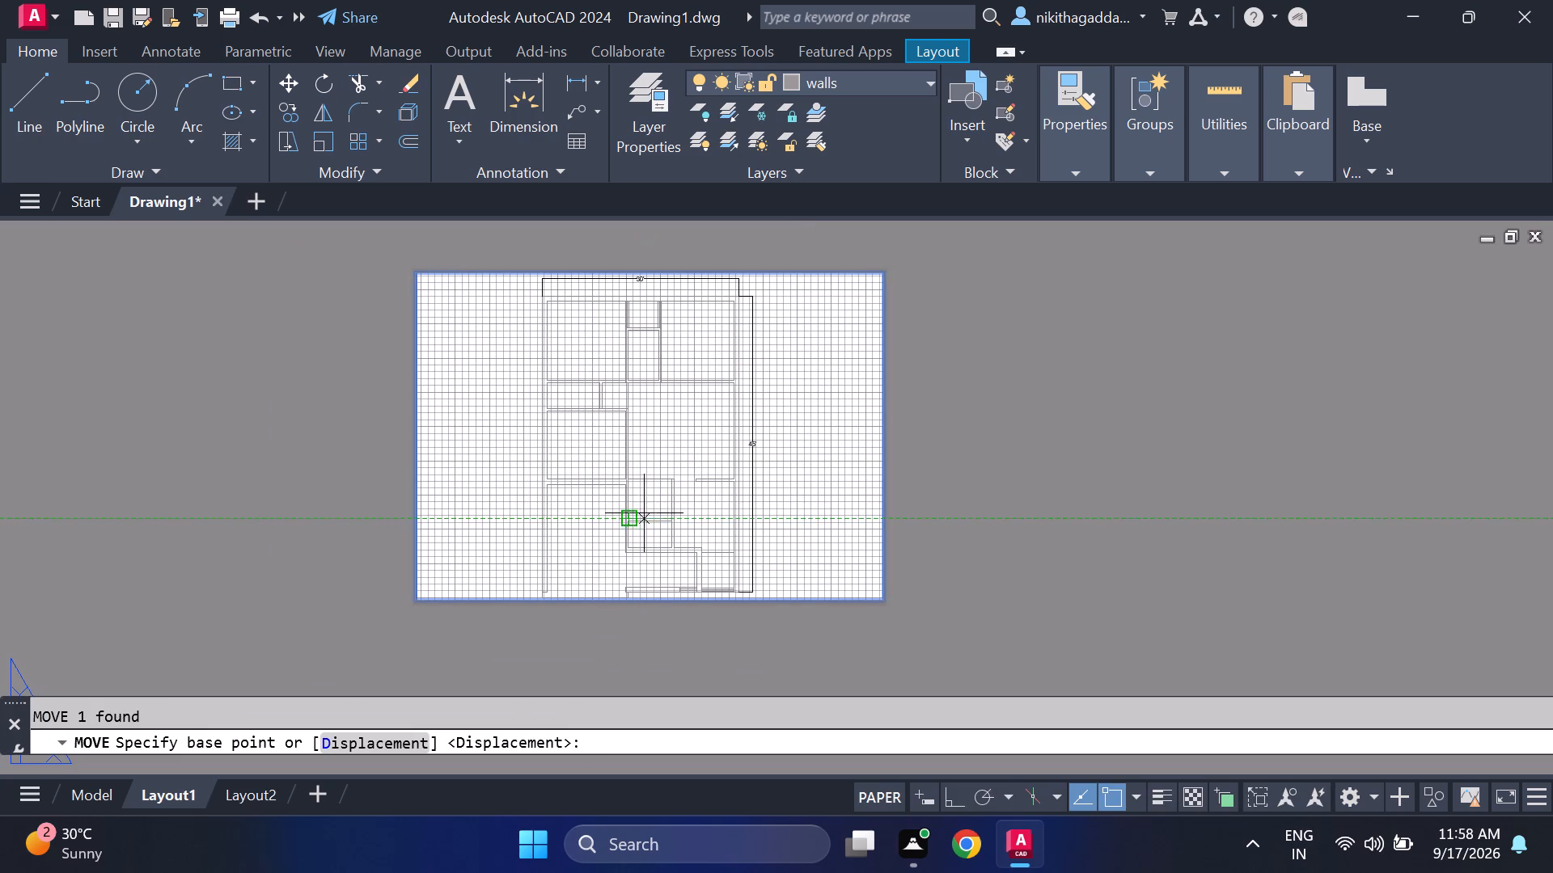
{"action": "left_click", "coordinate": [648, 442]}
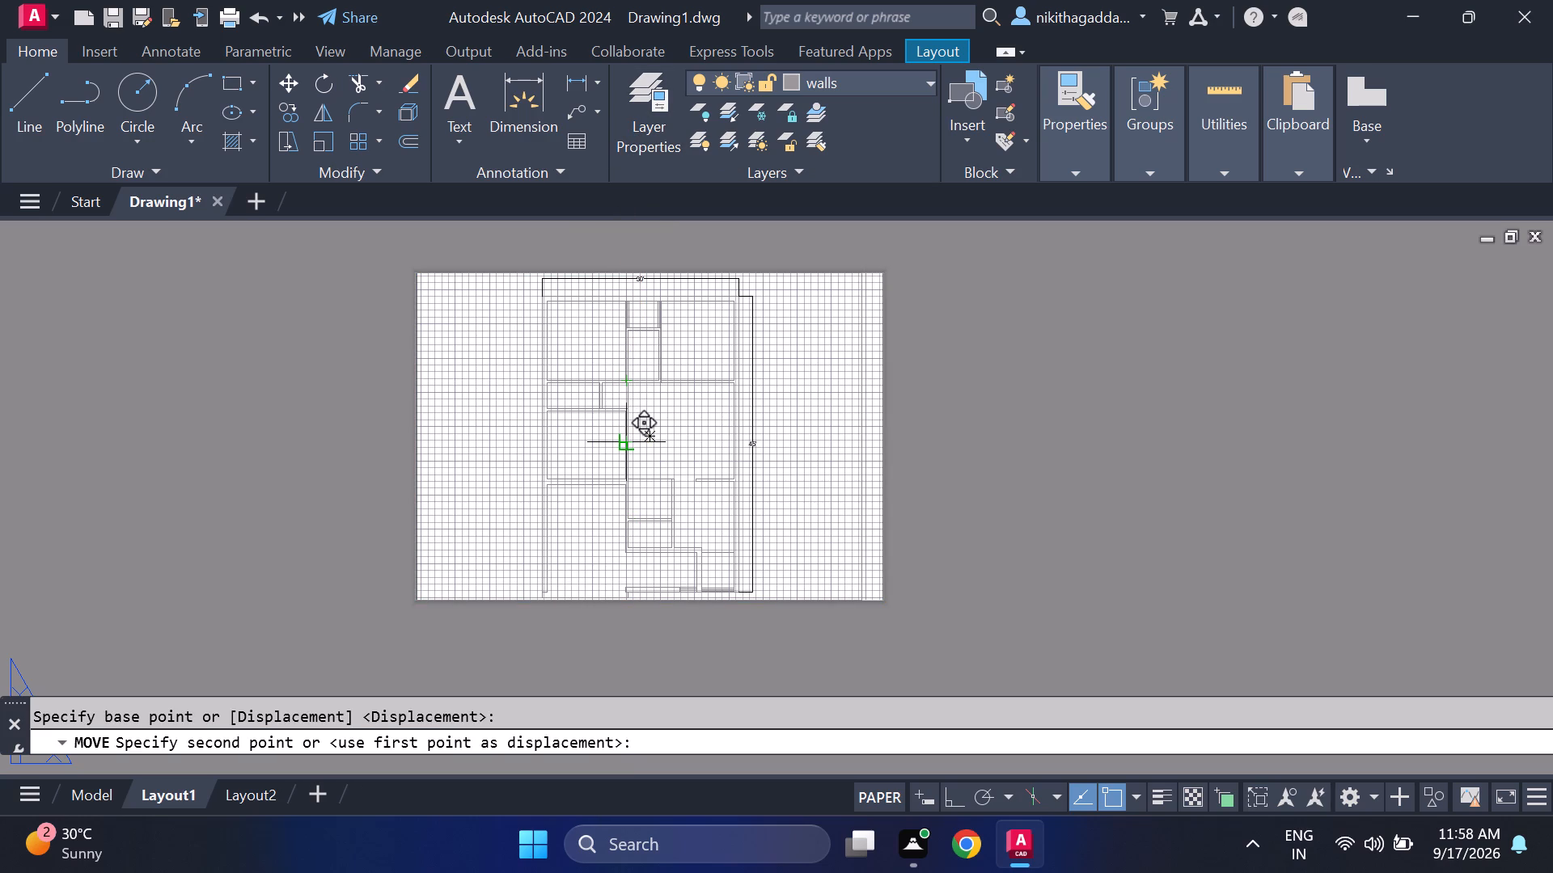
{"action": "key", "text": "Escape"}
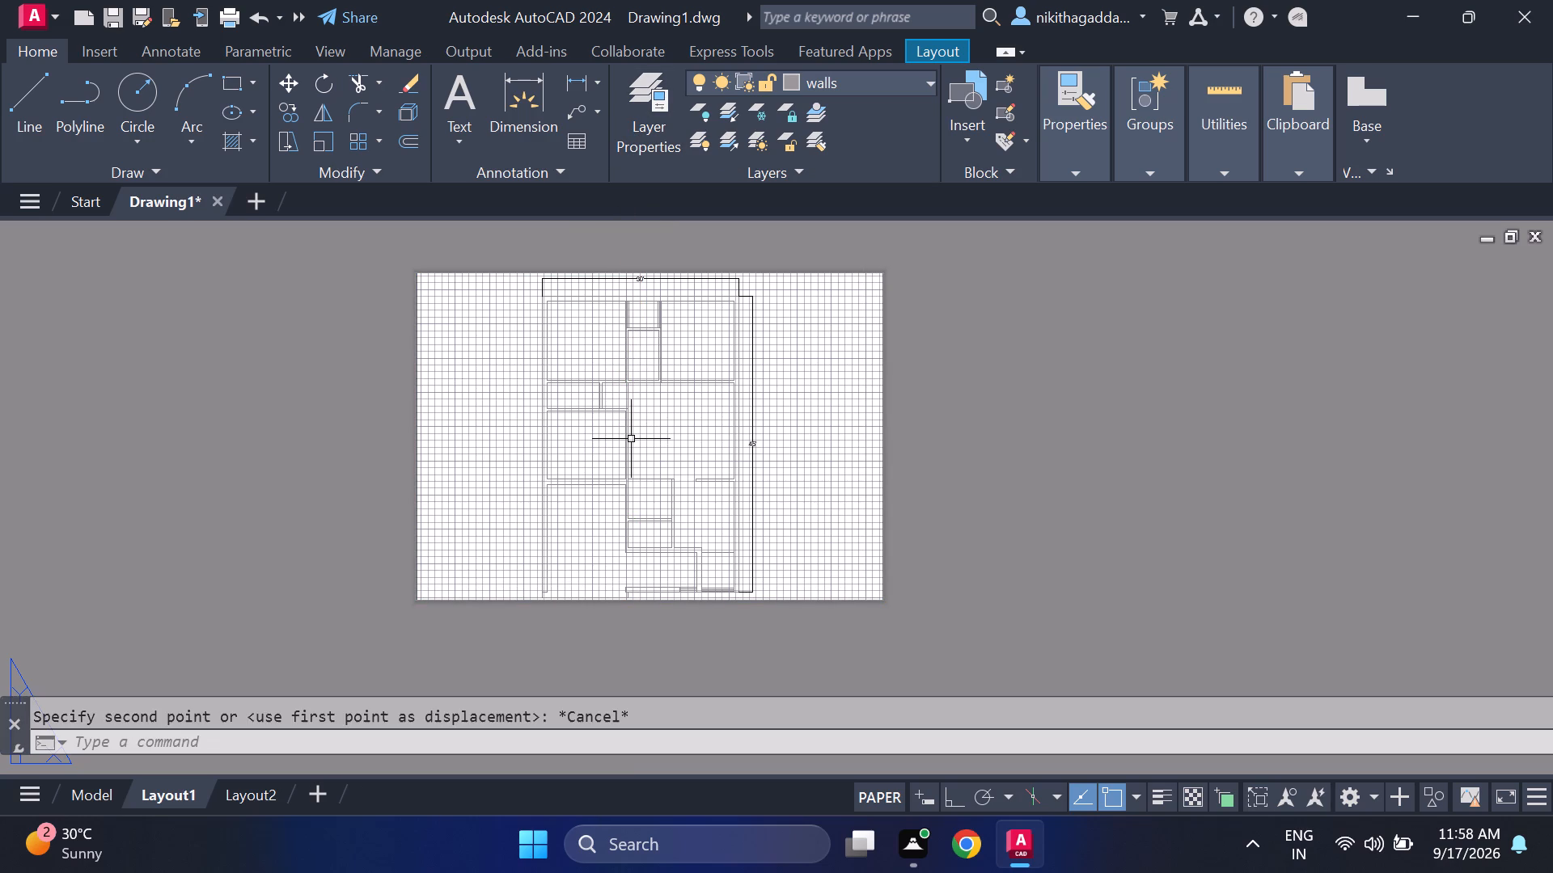
Scale the viewport down about its centre, leaving a white margin between it and the sheet edges.
{"action": "scroll", "coordinate": [614, 460], "scroll_direction": "down", "scroll_amount": 3}
{"action": "scroll", "coordinate": [620, 464], "scroll_direction": "up", "scroll_amount": 3}
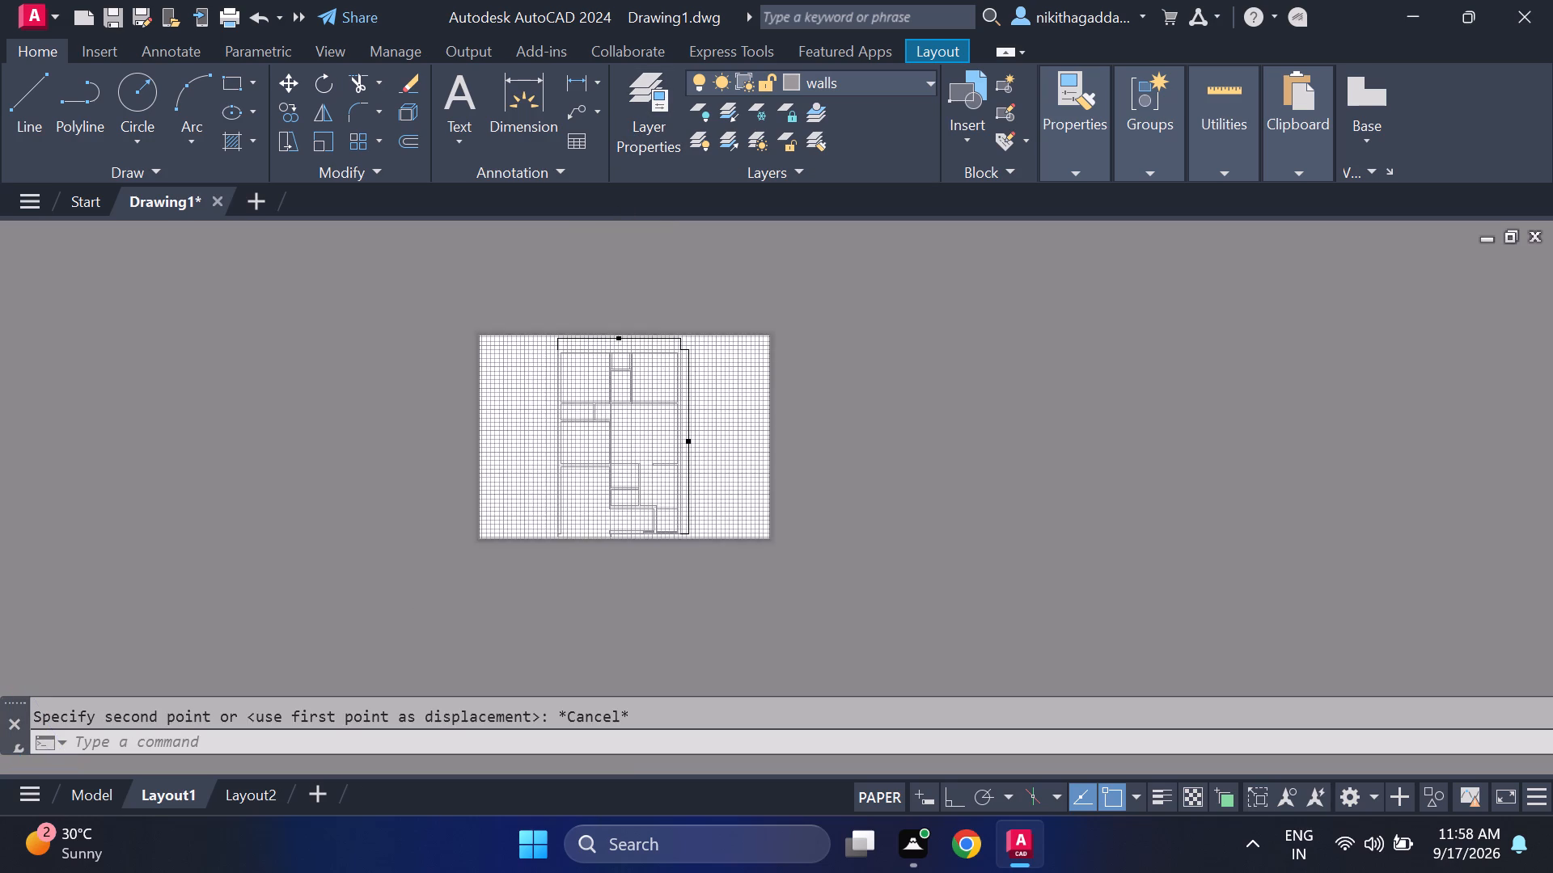
{"action": "left_click", "coordinate": [819, 250]}
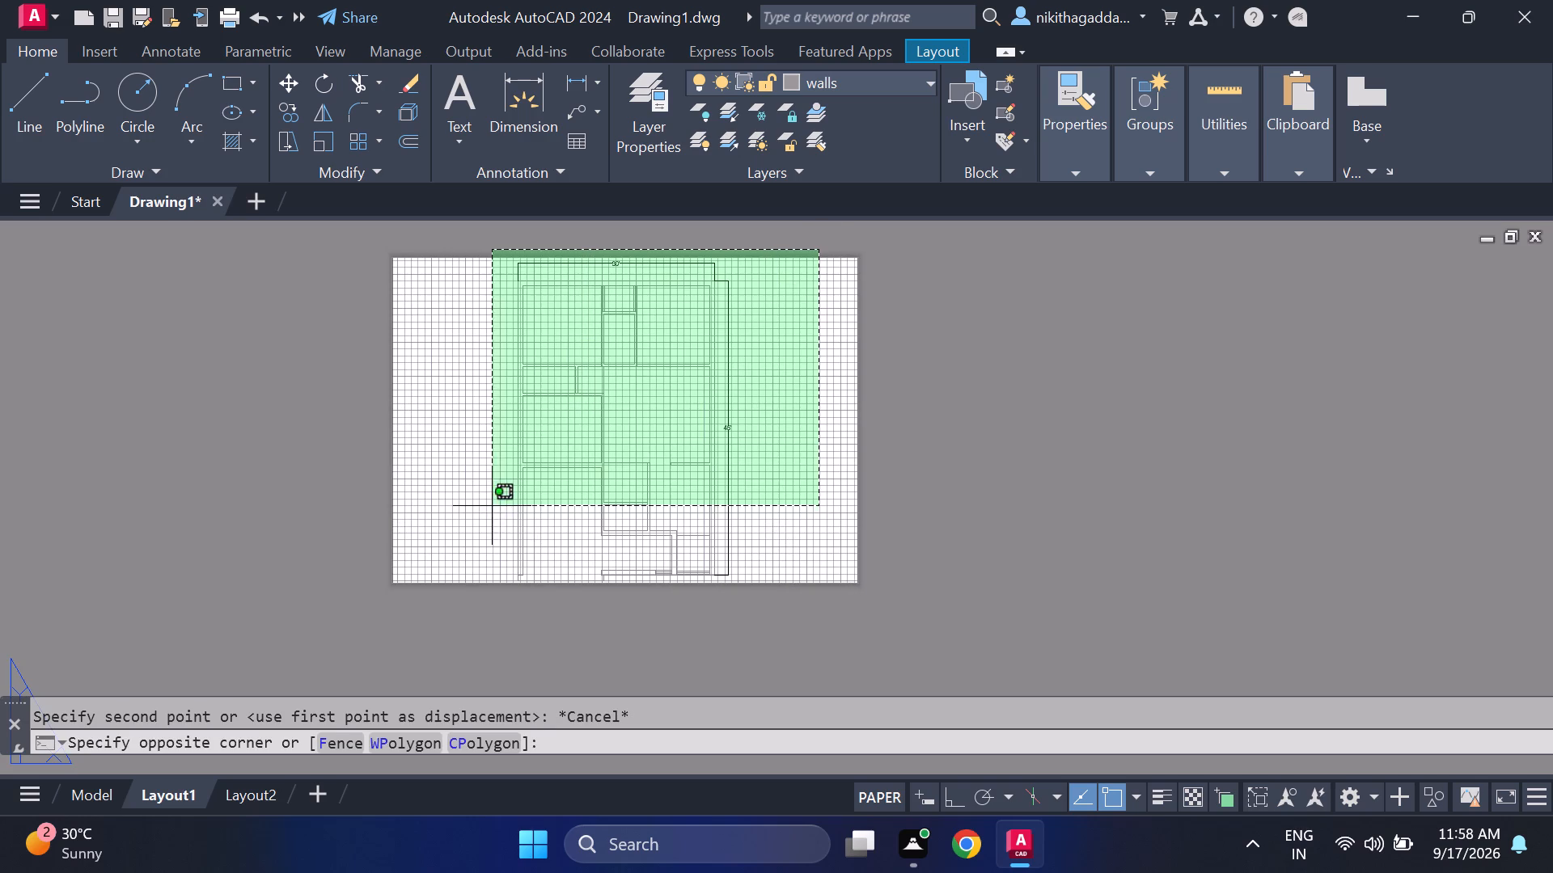
{"action": "left_click", "coordinate": [353, 602]}
{"action": "type", "text": "scale"}
{"action": "key", "text": "Return"}
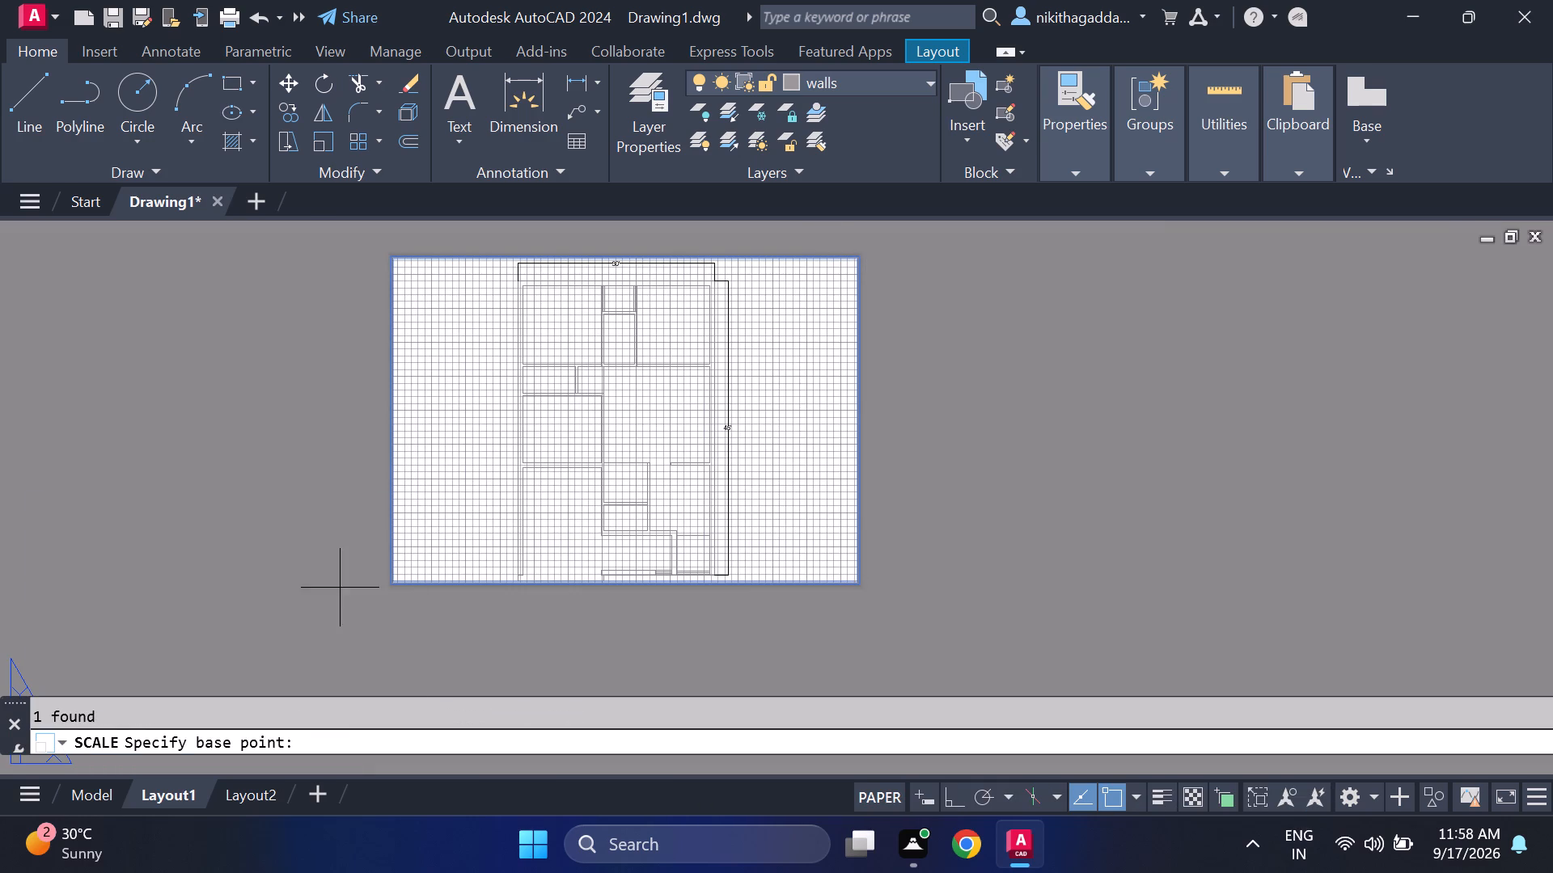
{"action": "left_click", "coordinate": [636, 424]}
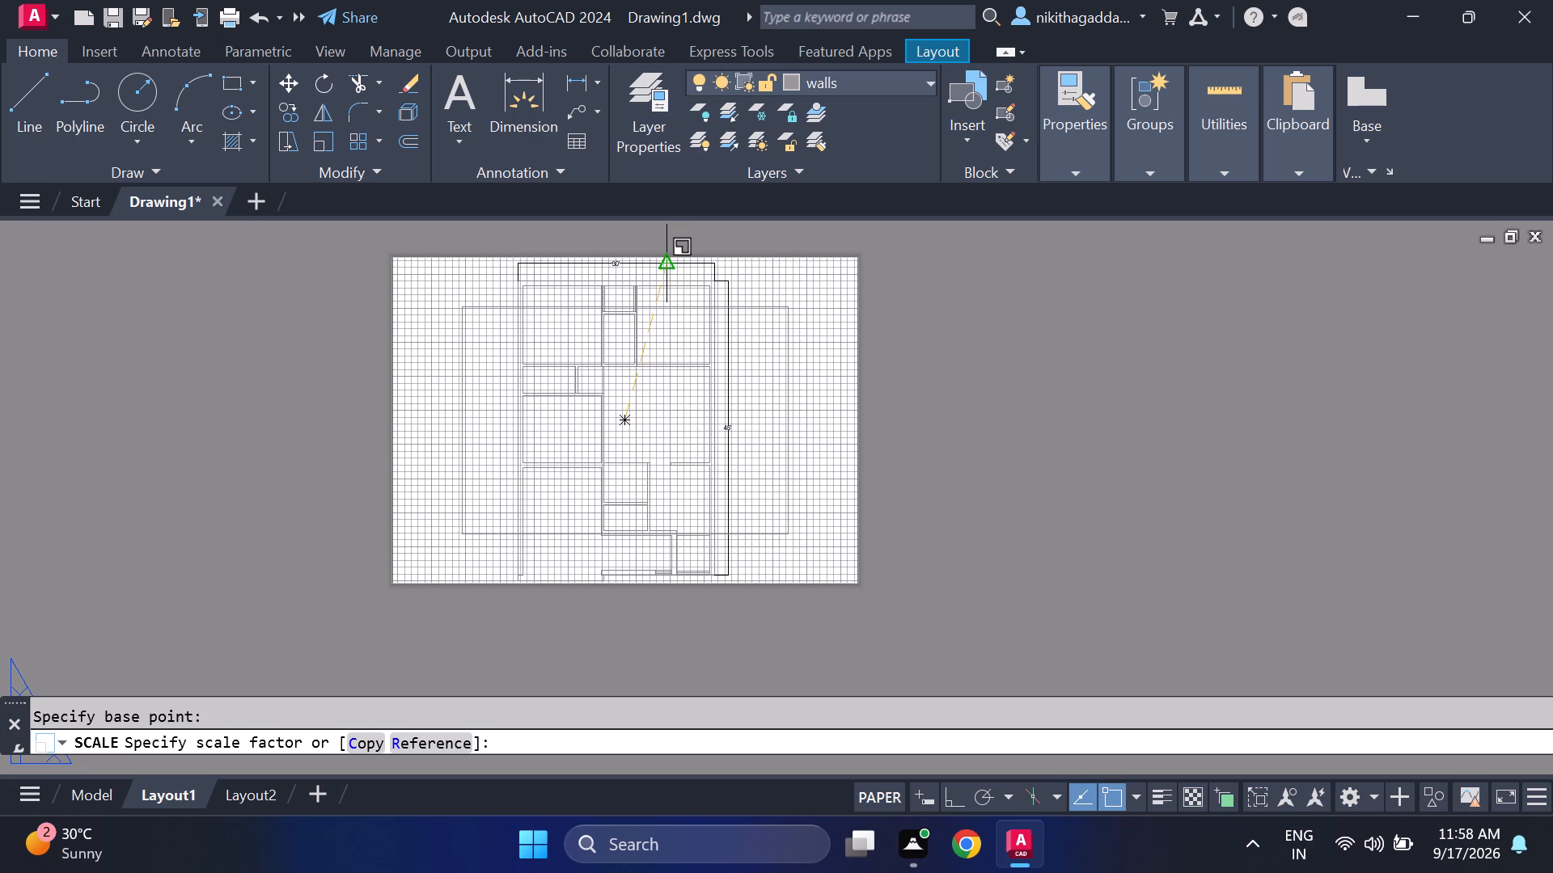
{"action": "left_click", "coordinate": [624, 228]}
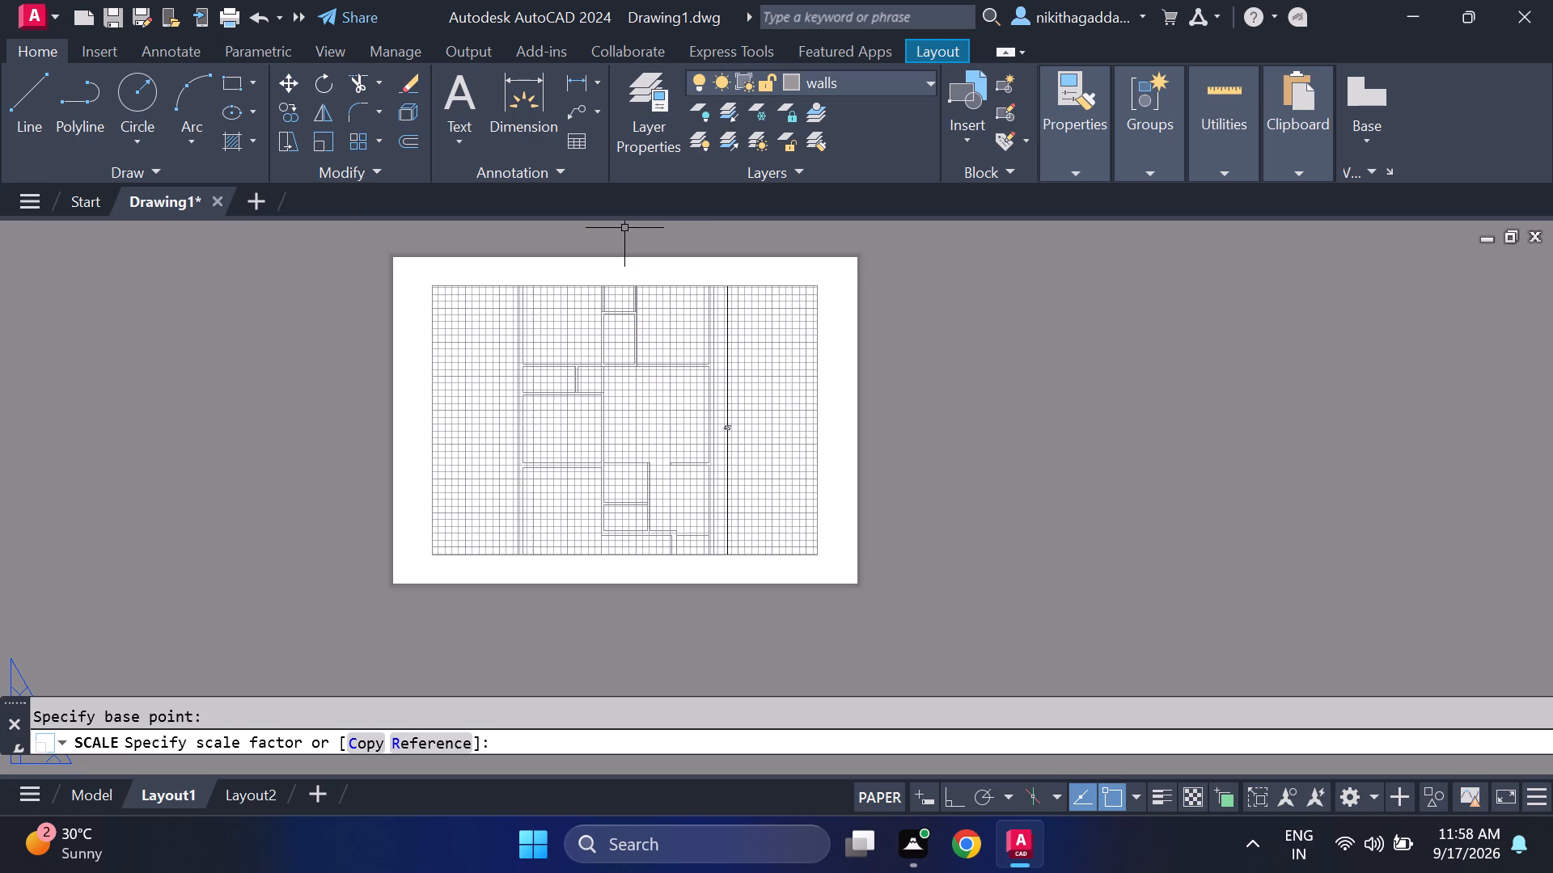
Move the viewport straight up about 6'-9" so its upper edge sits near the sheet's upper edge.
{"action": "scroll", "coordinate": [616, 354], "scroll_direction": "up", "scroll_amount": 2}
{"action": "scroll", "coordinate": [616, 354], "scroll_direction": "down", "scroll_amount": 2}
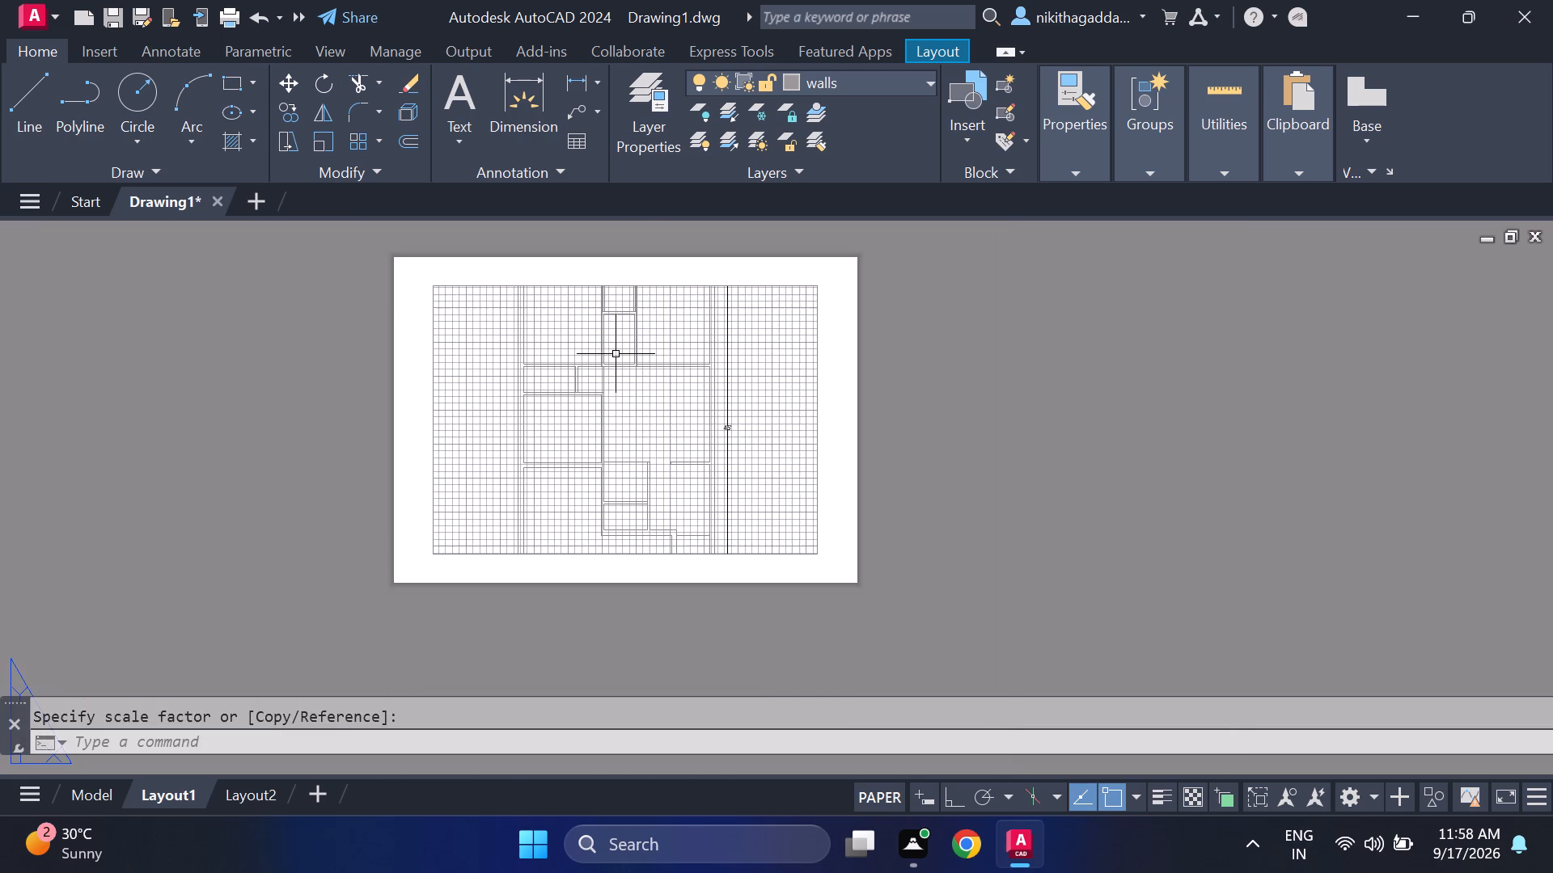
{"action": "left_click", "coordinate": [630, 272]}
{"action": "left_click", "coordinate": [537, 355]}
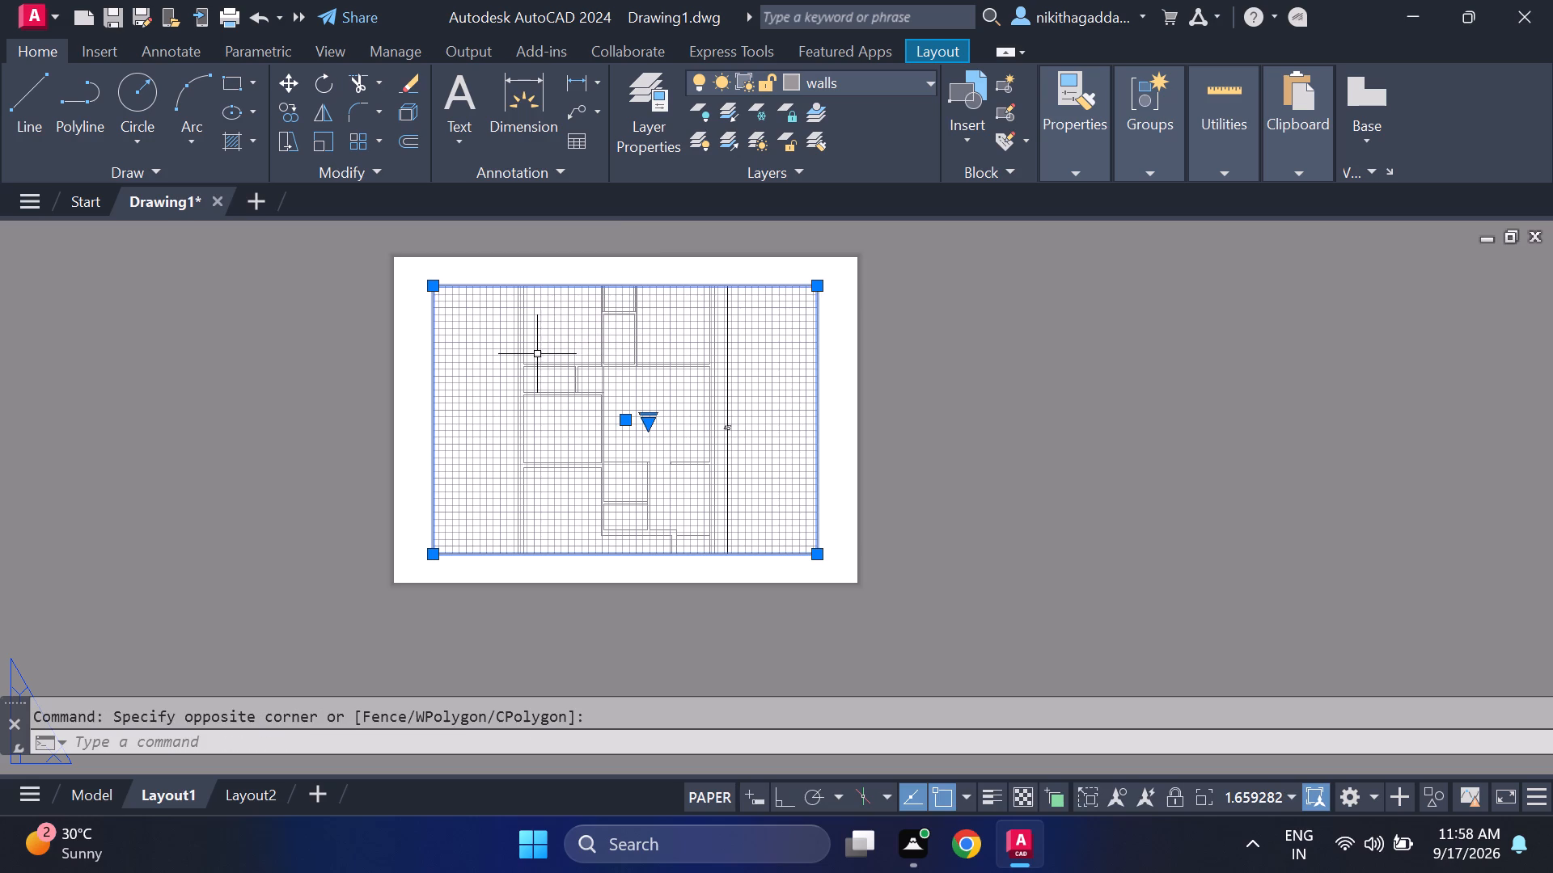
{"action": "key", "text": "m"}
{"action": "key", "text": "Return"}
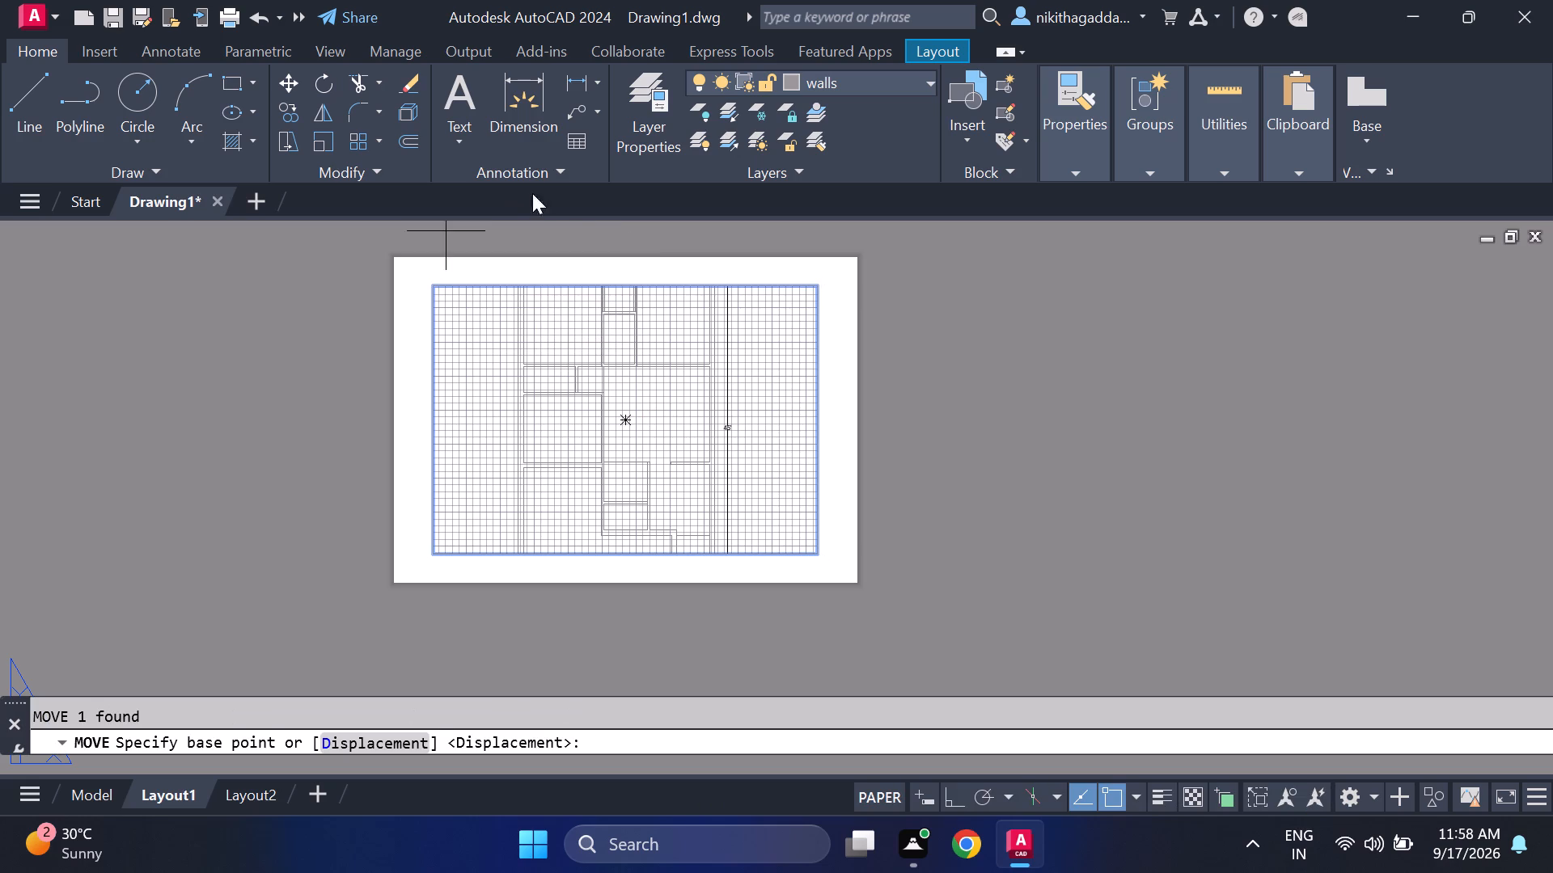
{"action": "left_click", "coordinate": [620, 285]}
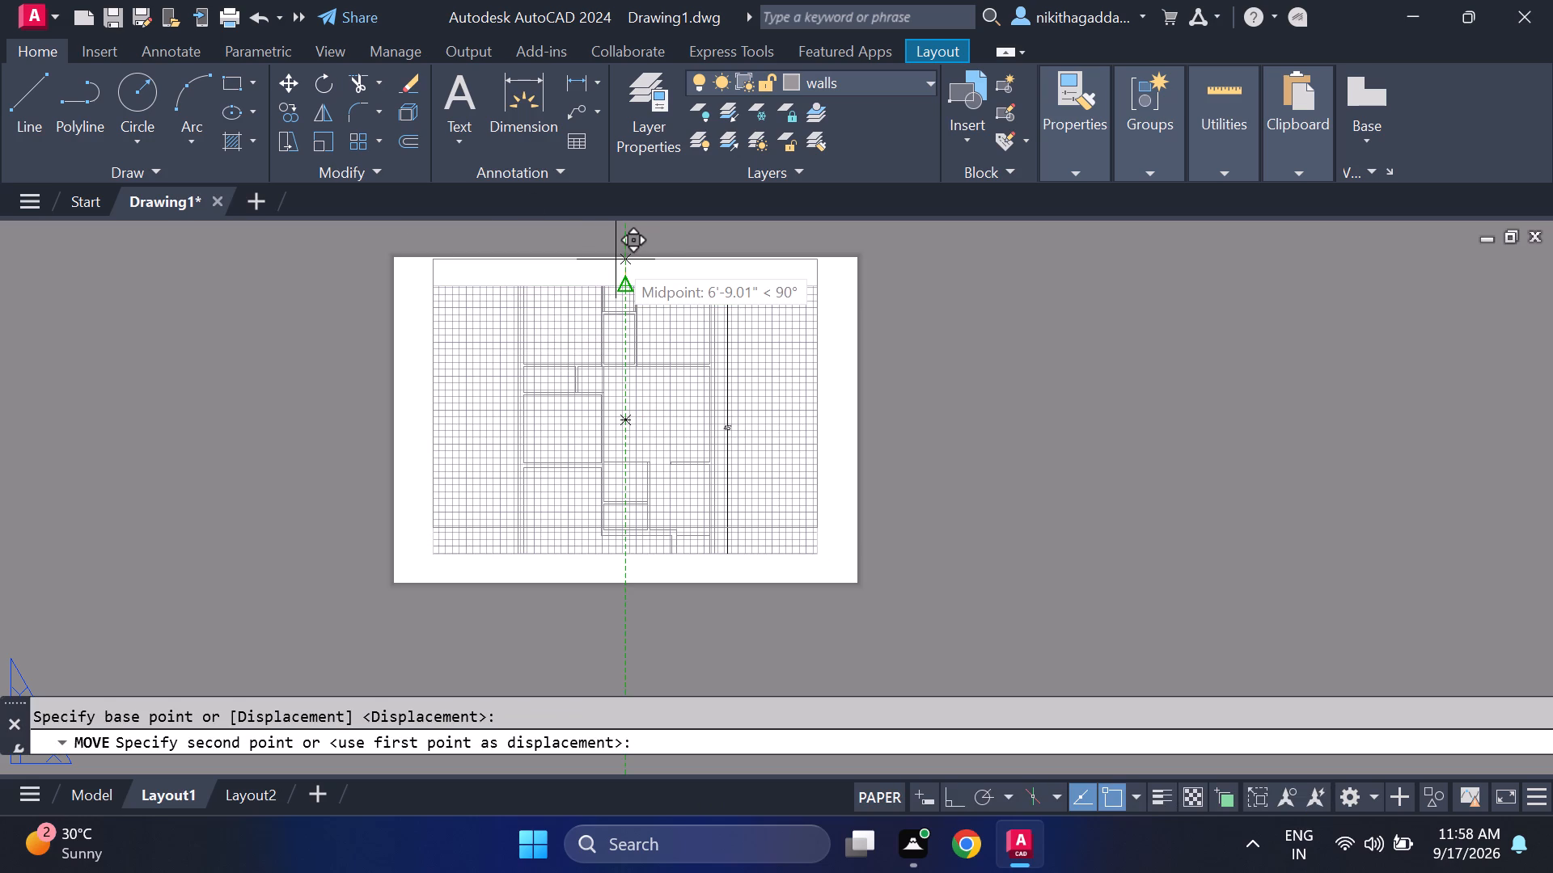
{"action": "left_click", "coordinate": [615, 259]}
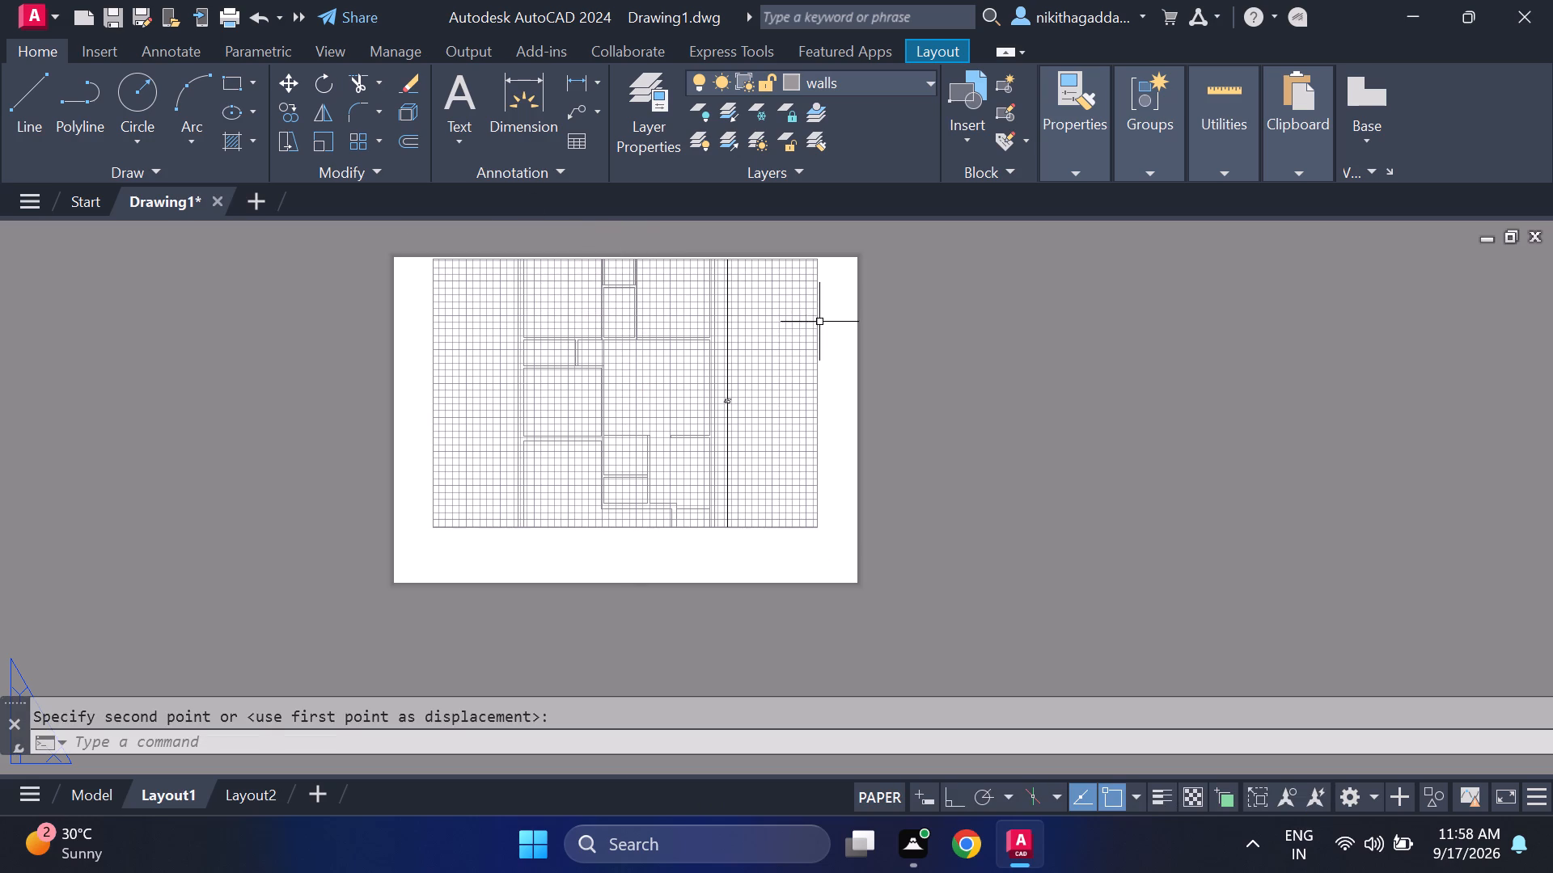
Move the viewport straight down about 7'-2" so it is vertically centred on the sheet.
{"action": "left_click", "coordinate": [831, 314]}
{"action": "left_click", "coordinate": [403, 558]}
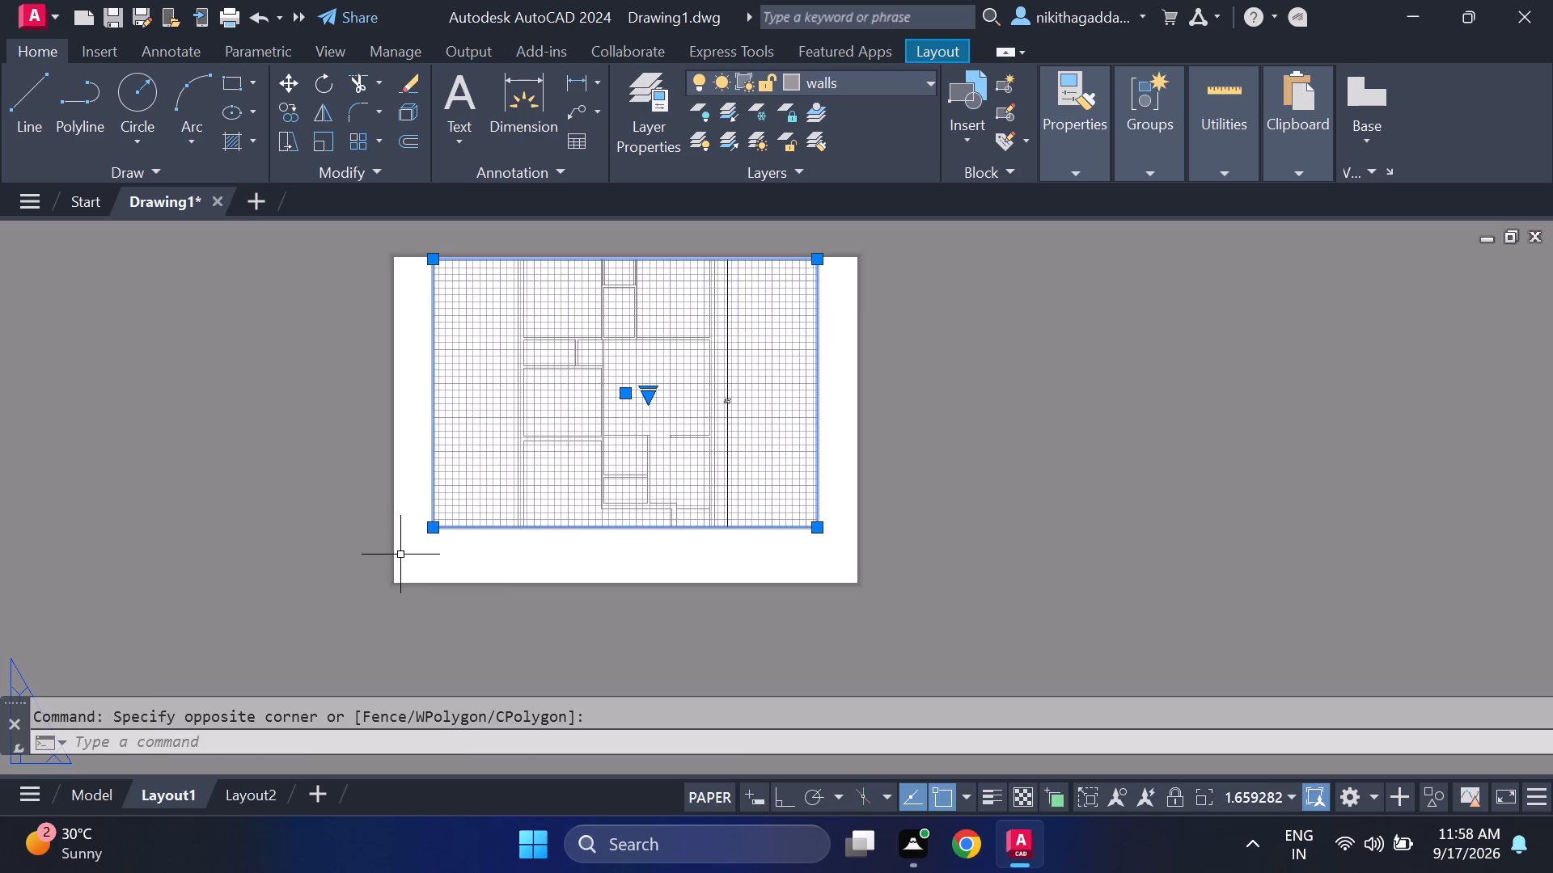
{"action": "key", "text": "m"}
{"action": "key", "text": "Return"}
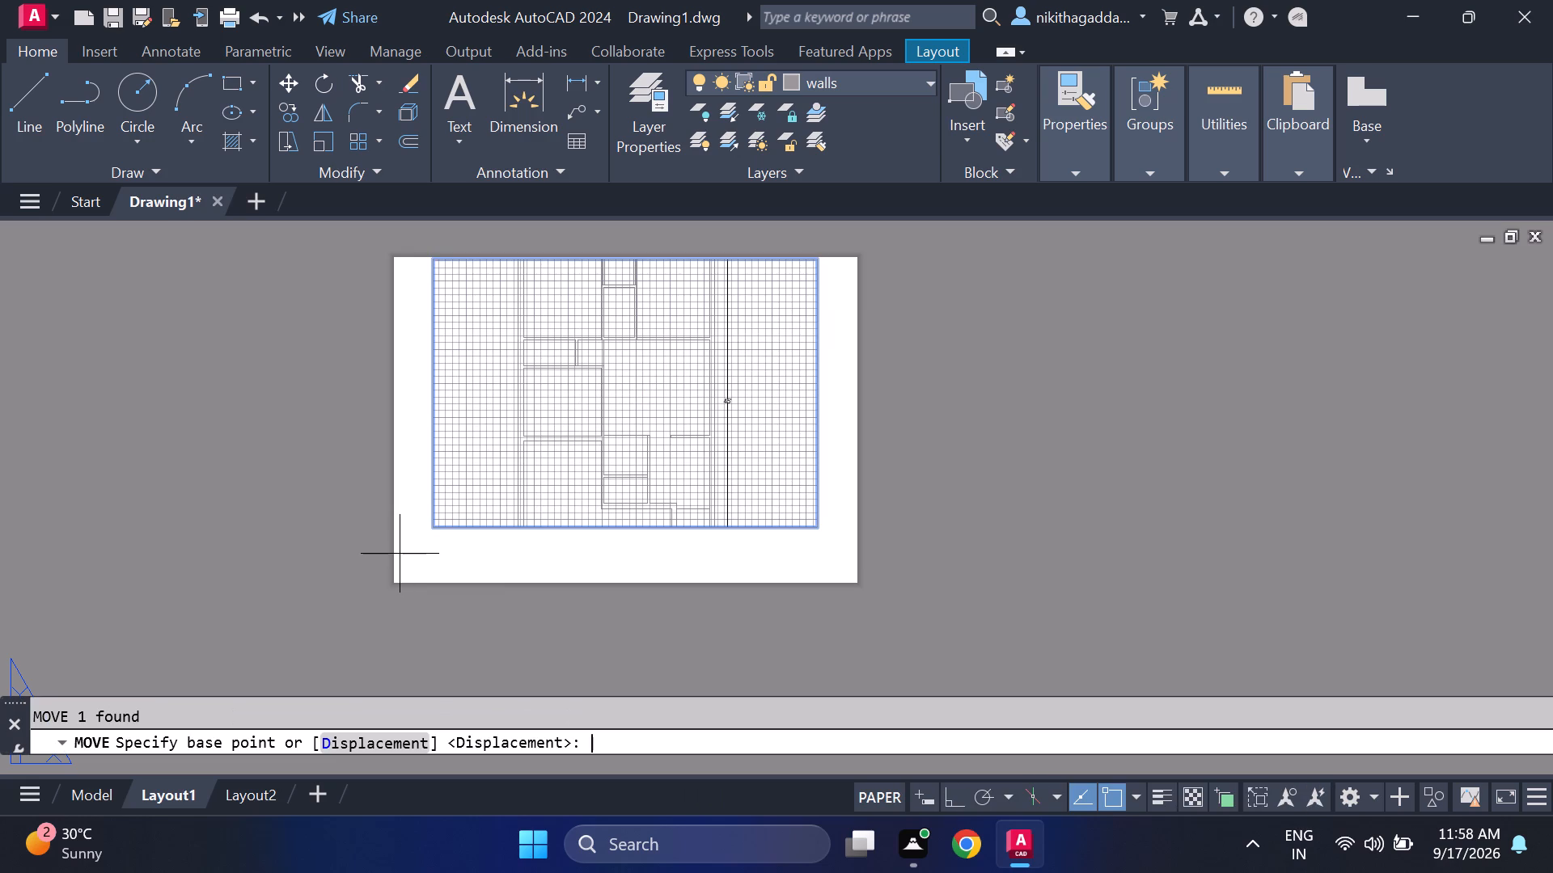
{"action": "left_click", "coordinate": [622, 397]}
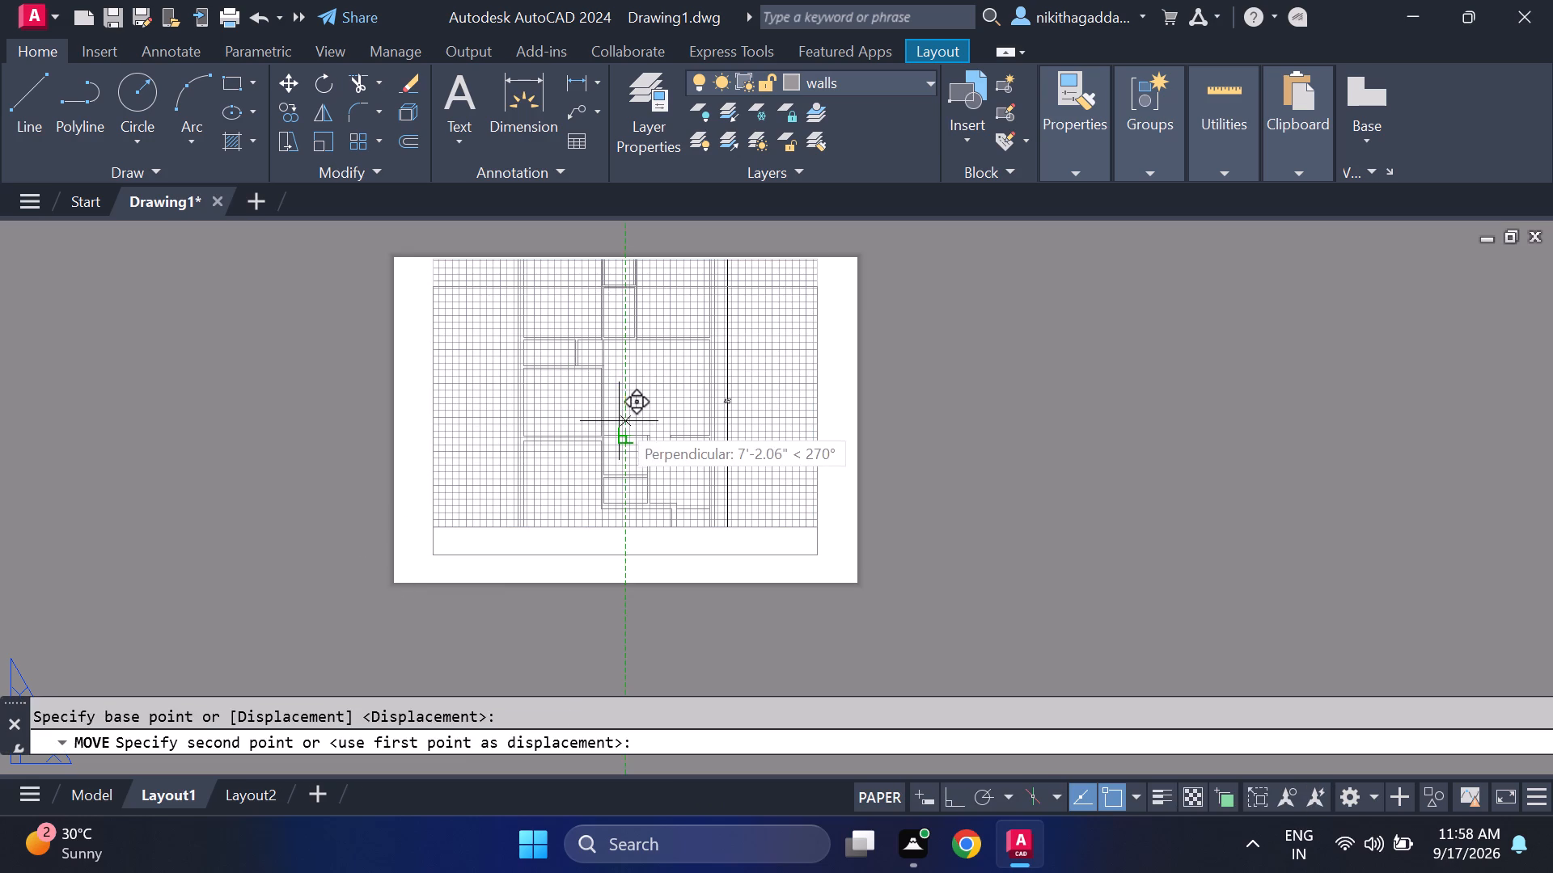
{"action": "left_click", "coordinate": [619, 421]}
{"action": "scroll", "coordinate": [631, 462], "scroll_direction": "up", "scroll_amount": 1}
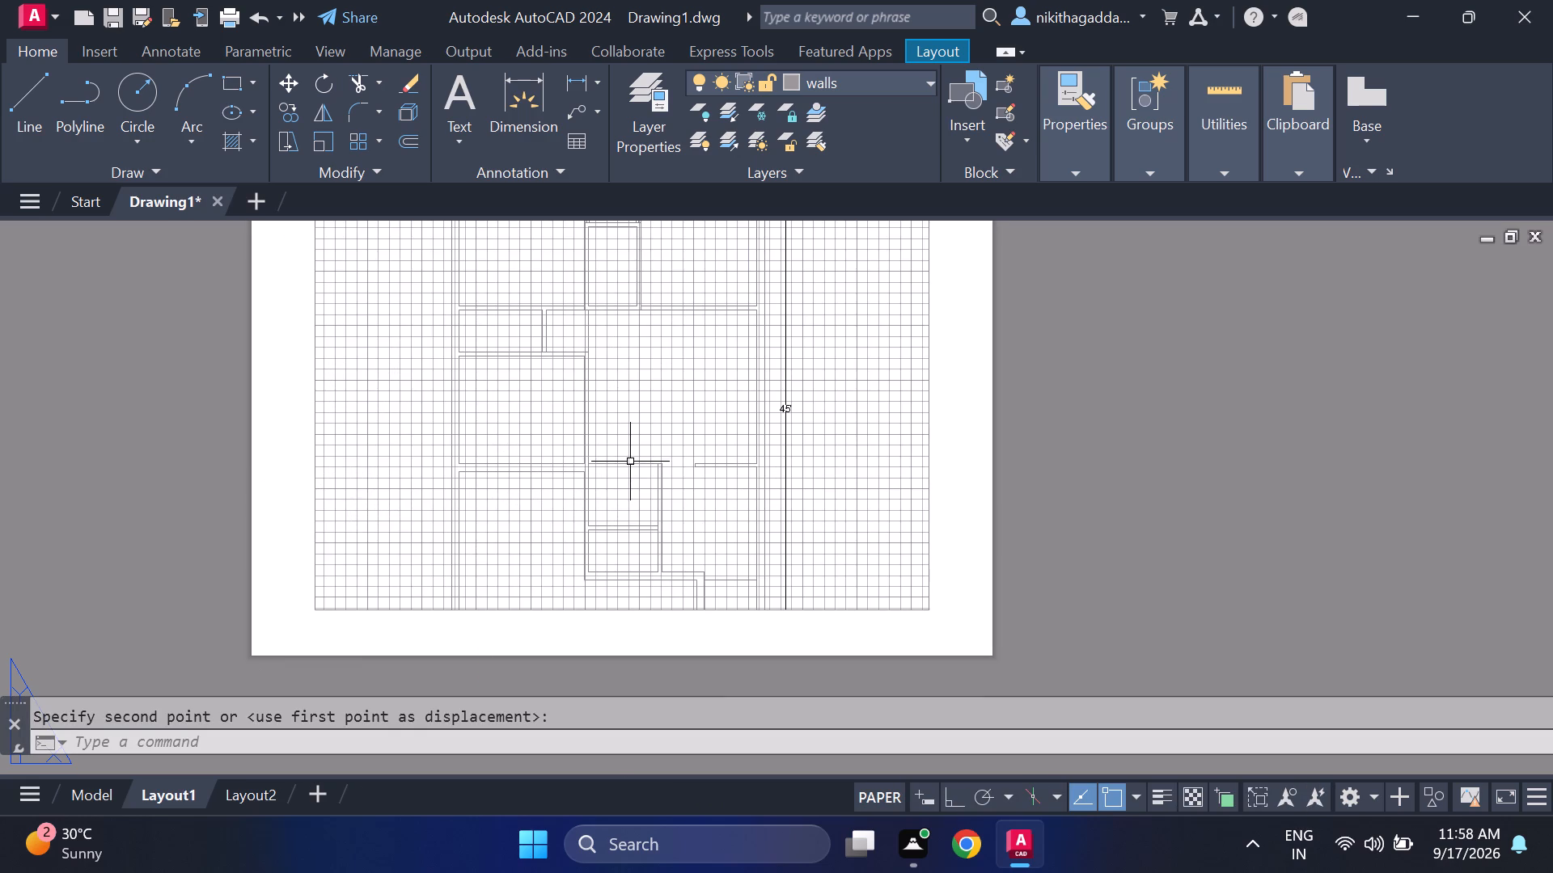
Scale the viewport up about its centre until its border reaches just past the sheet edges.
{"action": "scroll", "coordinate": [630, 461], "scroll_direction": "down", "scroll_amount": 2}
{"action": "left_click", "coordinate": [746, 341]}
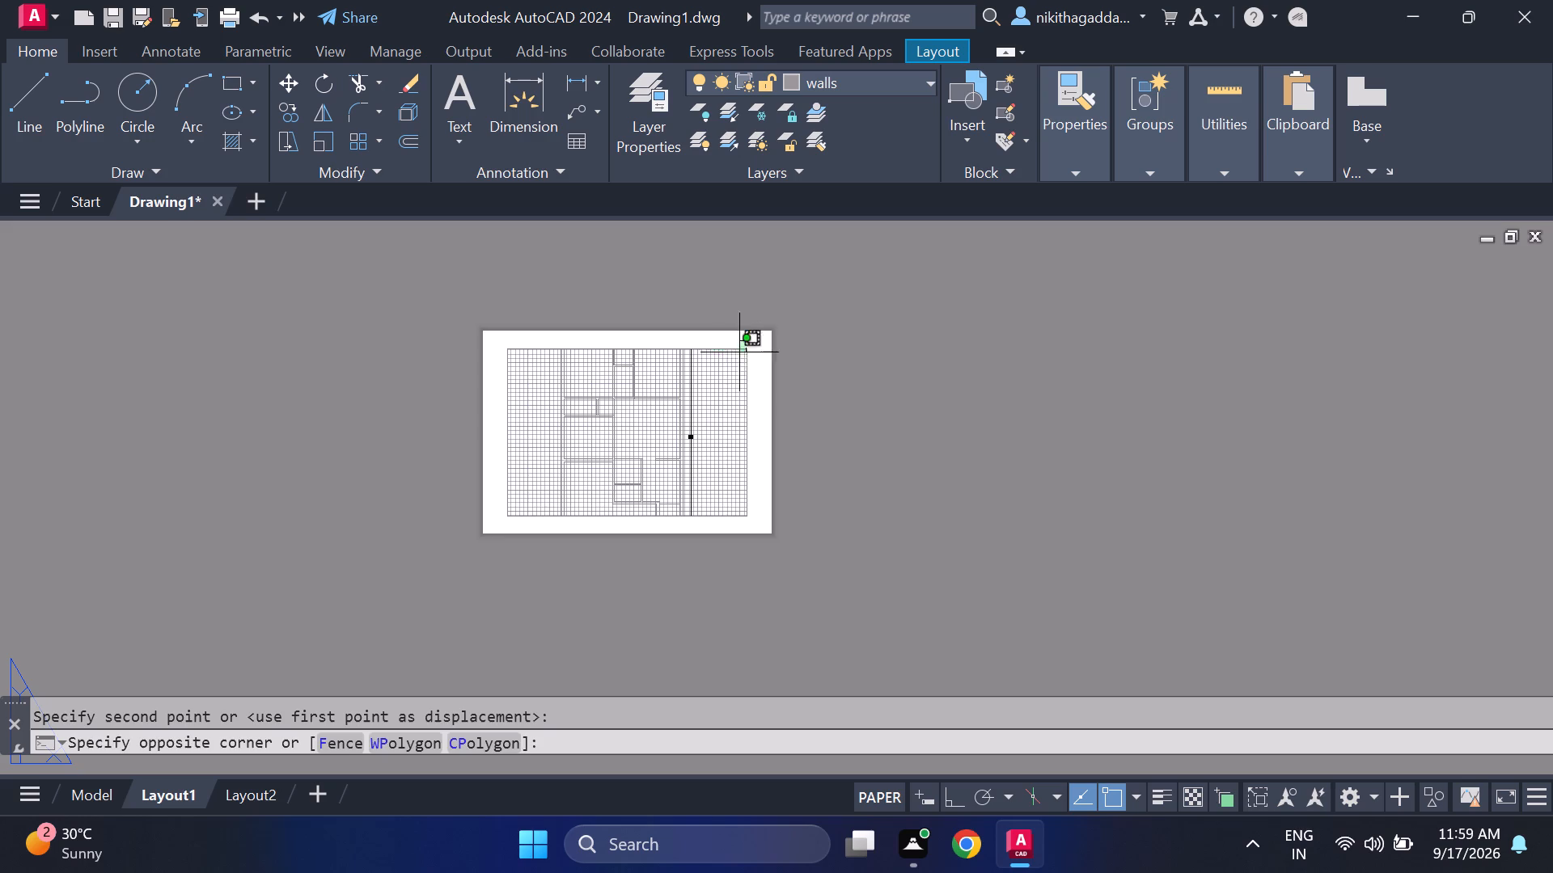
{"action": "left_click", "coordinate": [463, 536]}
{"action": "type", "text": "scale"}
{"action": "key", "text": "Return"}
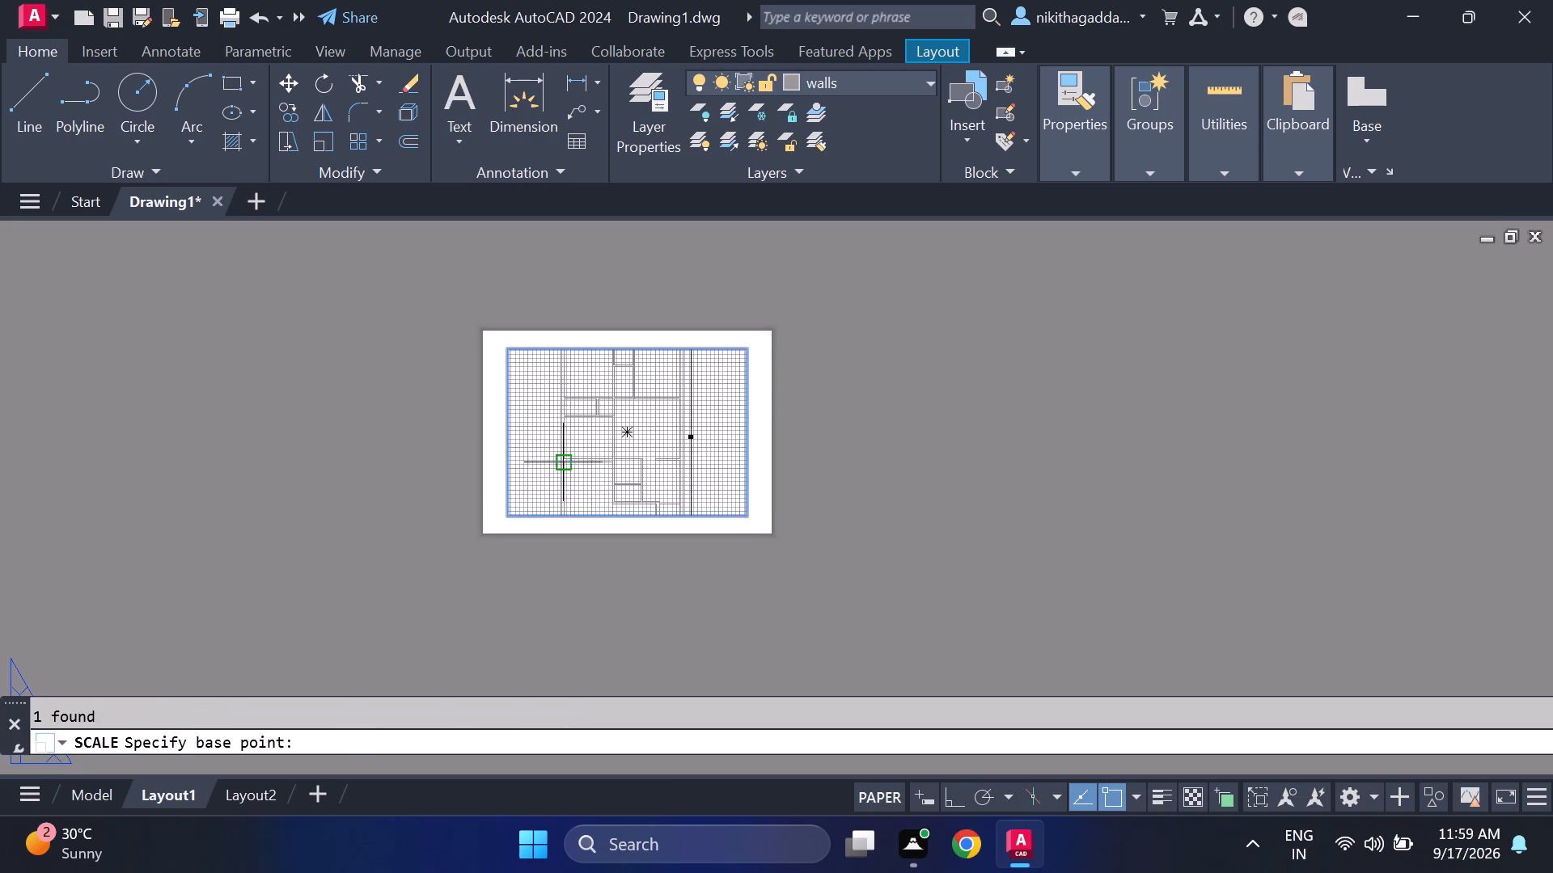
{"action": "scroll", "coordinate": [638, 407], "scroll_direction": "up", "scroll_amount": 2}
{"action": "scroll", "coordinate": [628, 482], "scroll_direction": "down", "scroll_amount": 2}
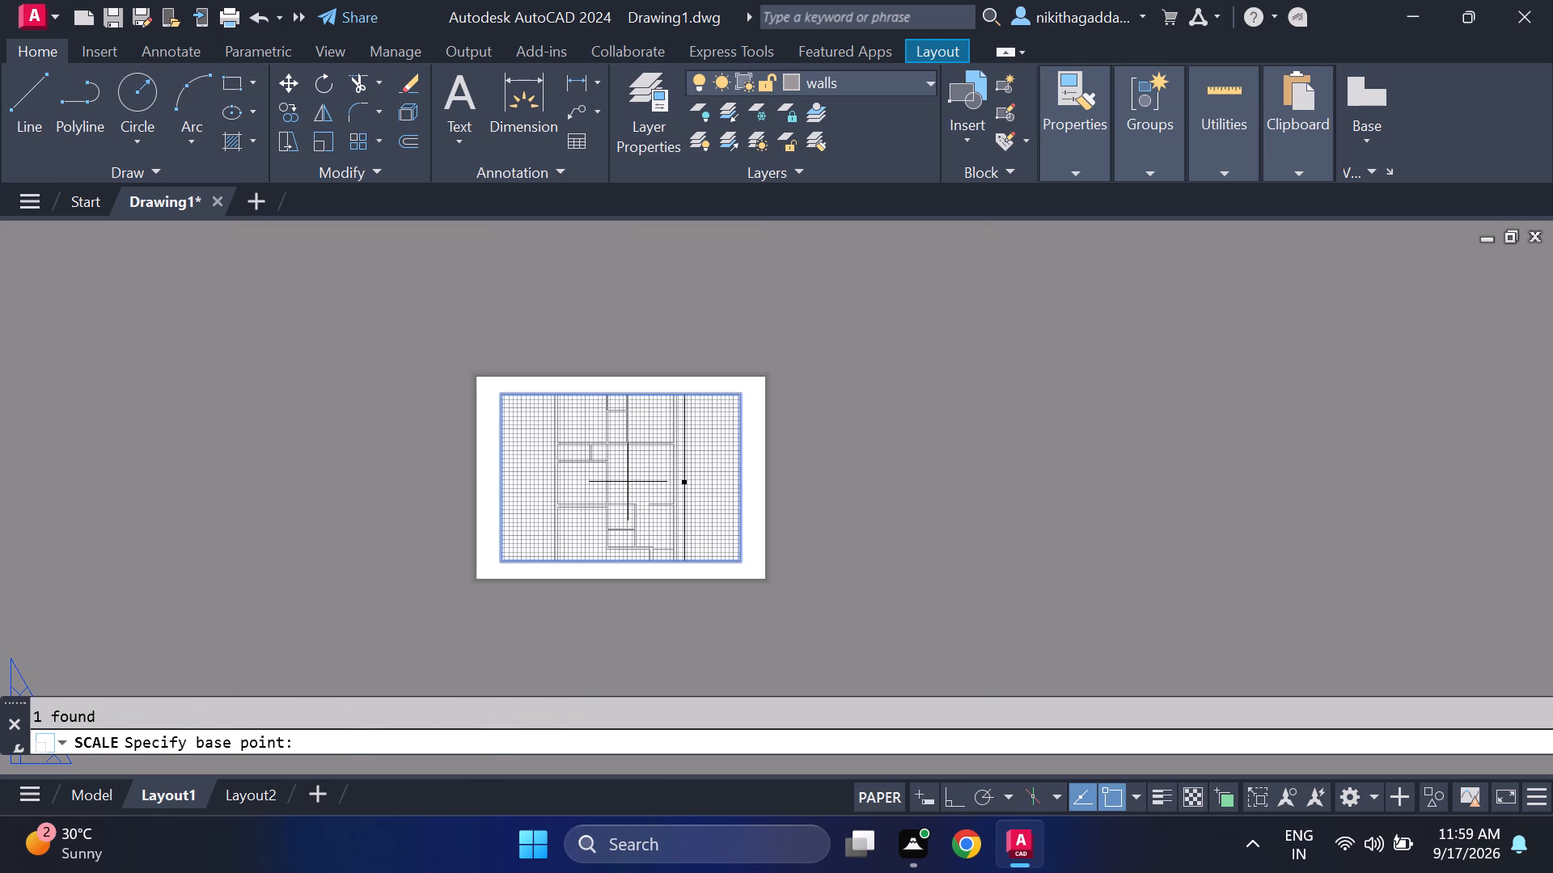
{"action": "left_click", "coordinate": [627, 482]}
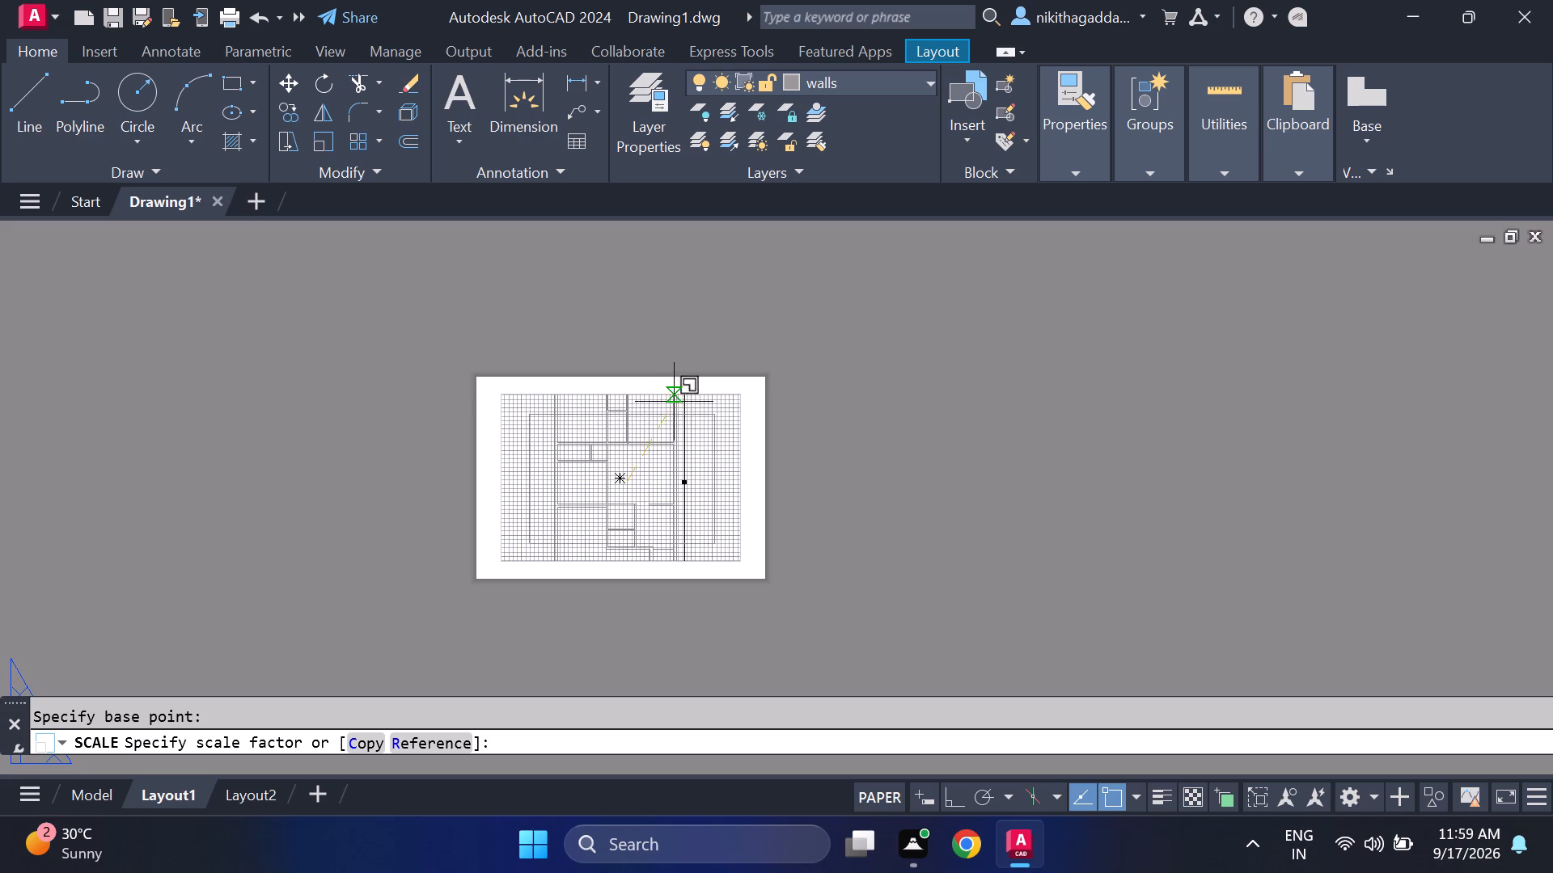
{"action": "left_click", "coordinate": [737, 382]}
{"action": "scroll", "coordinate": [610, 594], "scroll_direction": "up", "scroll_amount": 2}
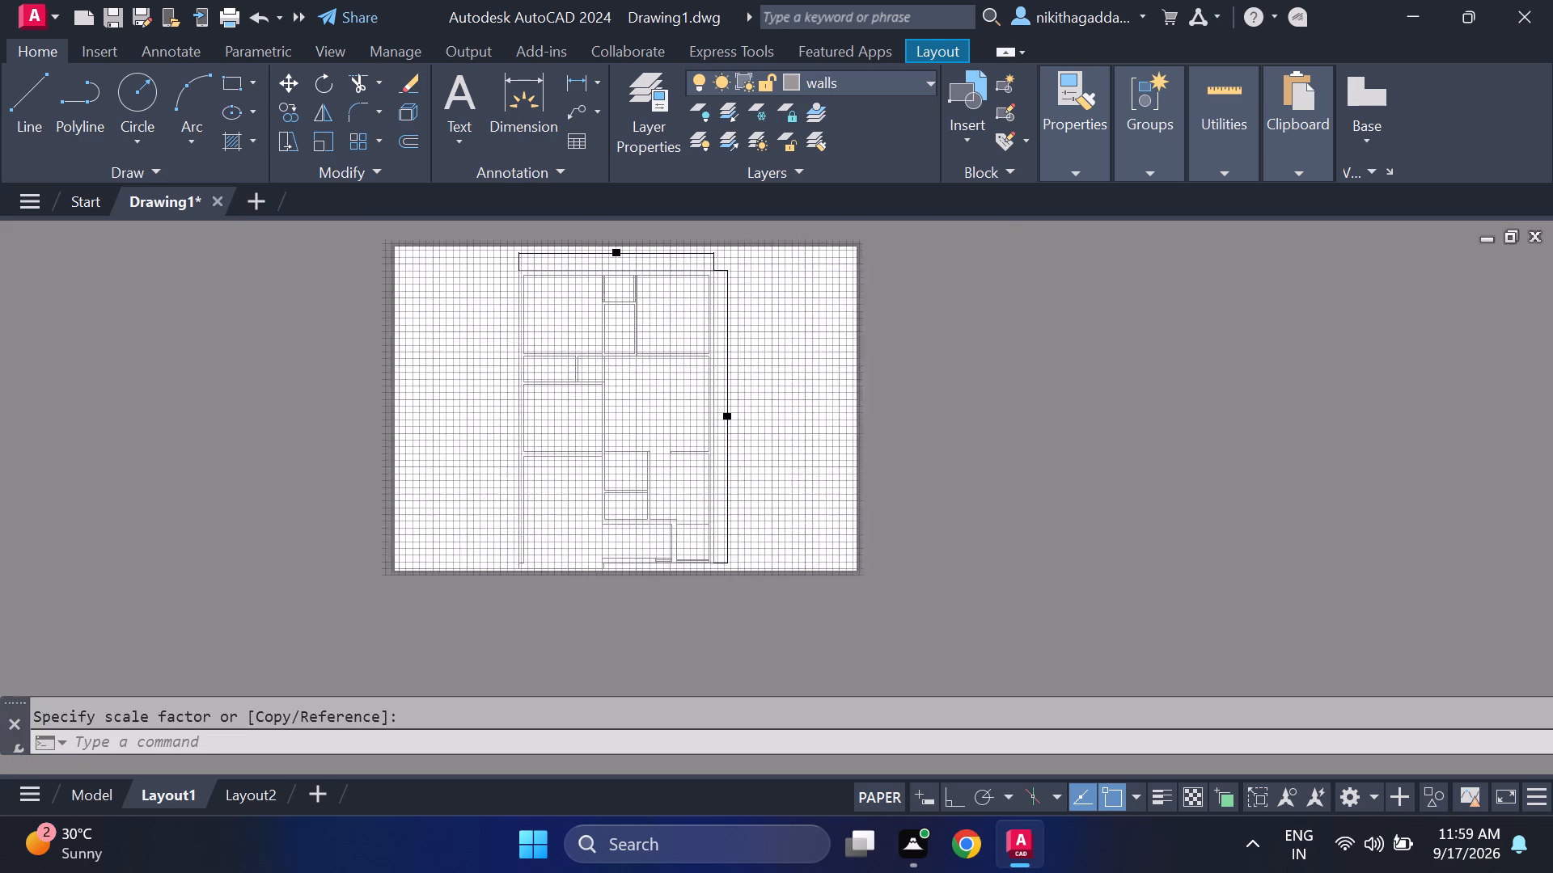
{"action": "scroll", "coordinate": [610, 594], "scroll_direction": "up", "scroll_amount": 1}
{"action": "scroll", "coordinate": [590, 569], "scroll_direction": "down", "scroll_amount": 3}
{"action": "scroll", "coordinate": [603, 483], "scroll_direction": "up", "scroll_amount": 2}
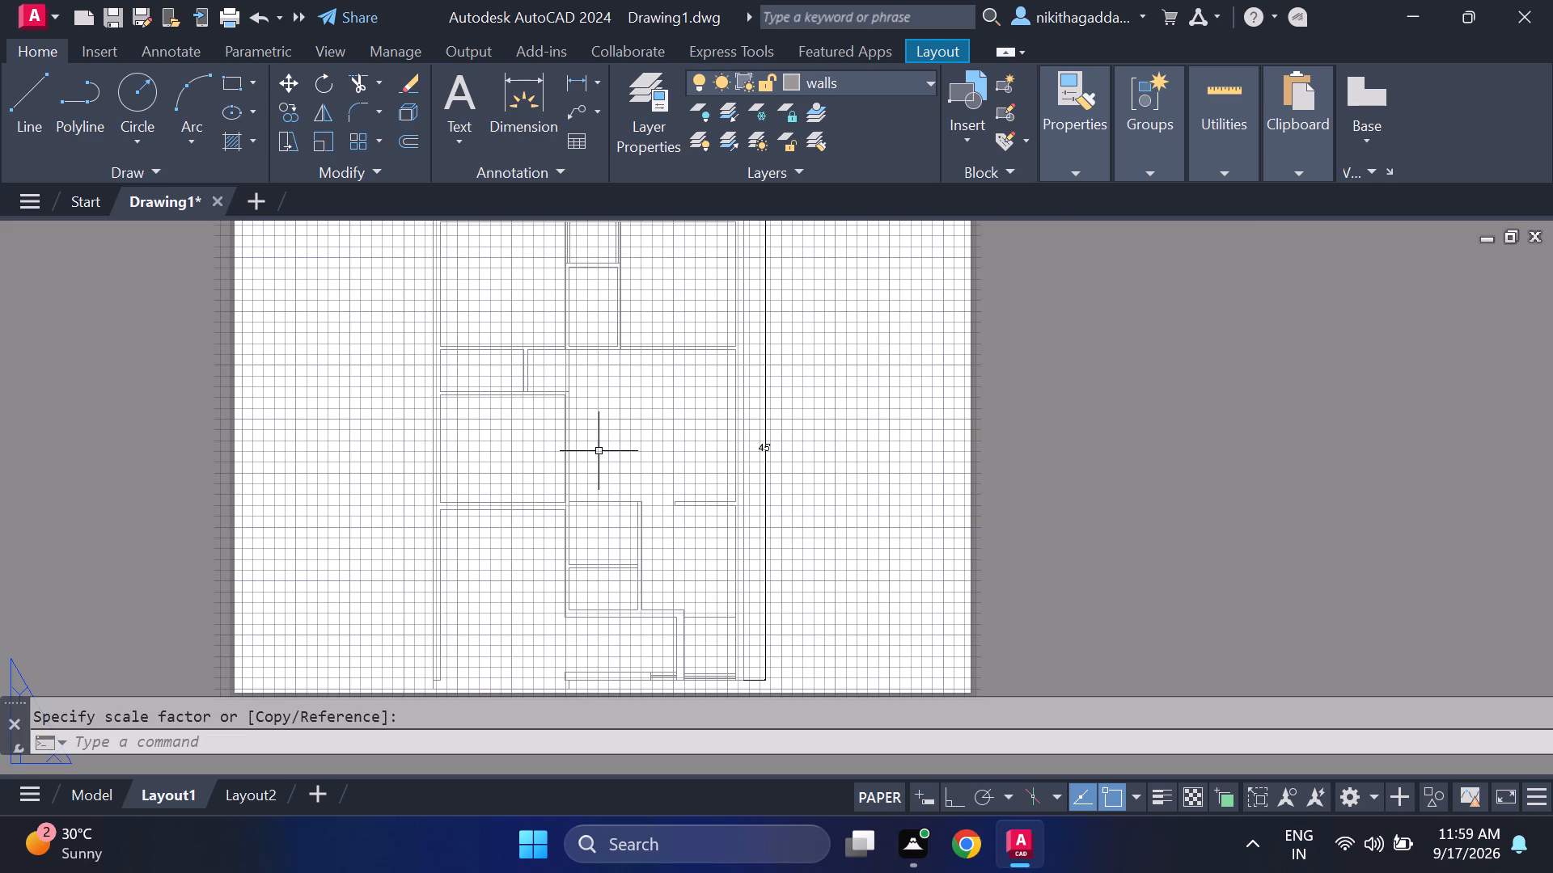
{"action": "middle_click_drag", "start_coordinate": [598, 451], "coordinate": [600, 581]}
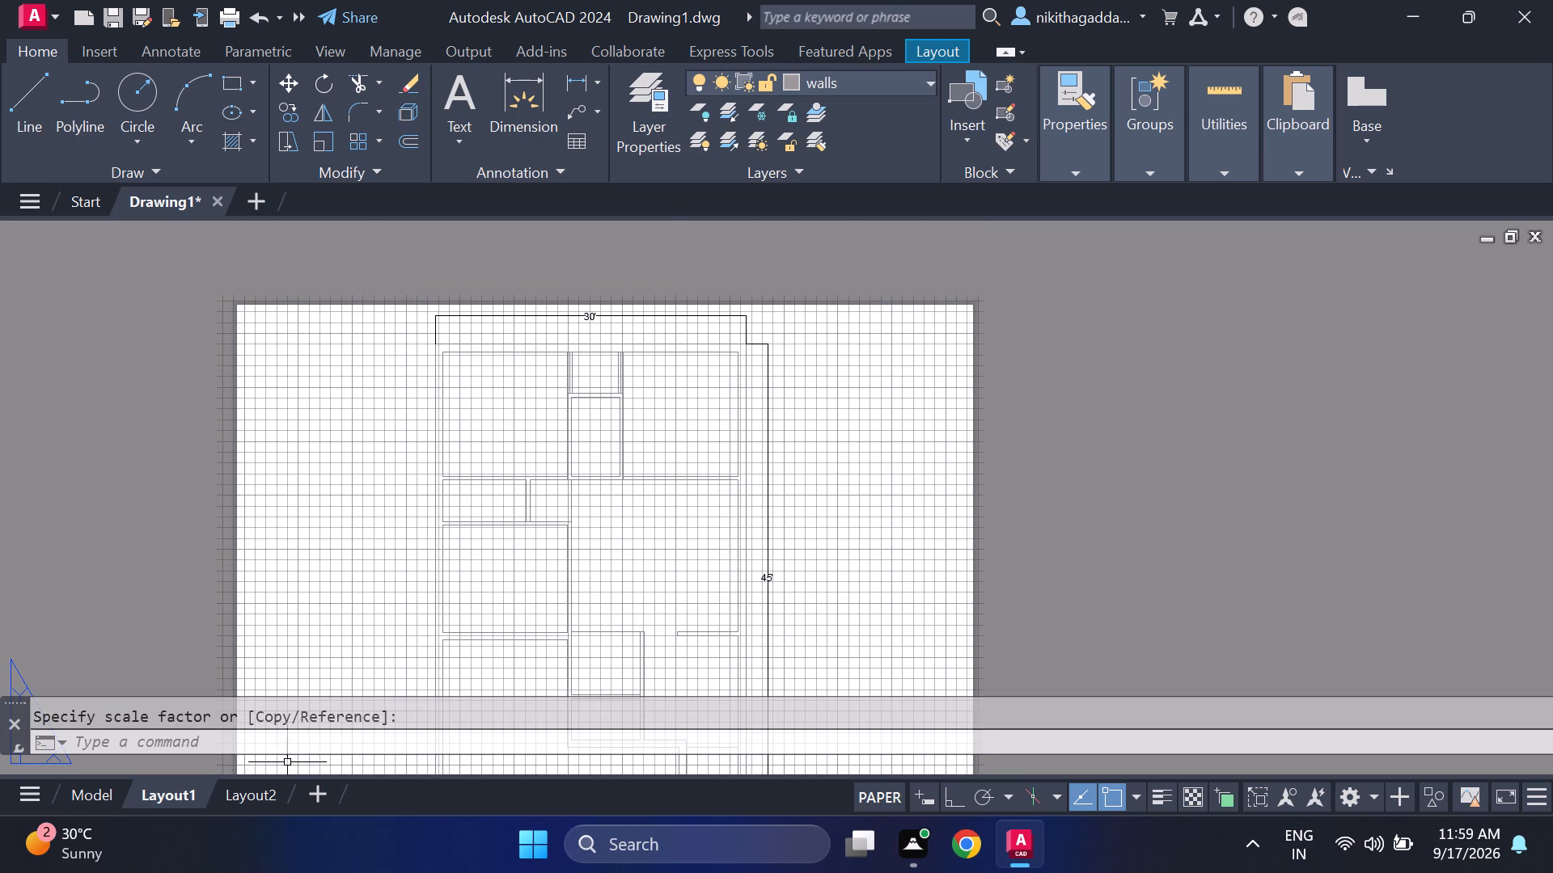
In model space, move the long front edge line below the lower-left room straight up to the midpoint of the short return line, with Ortho on.
{"action": "left_click", "coordinate": [82, 787]}
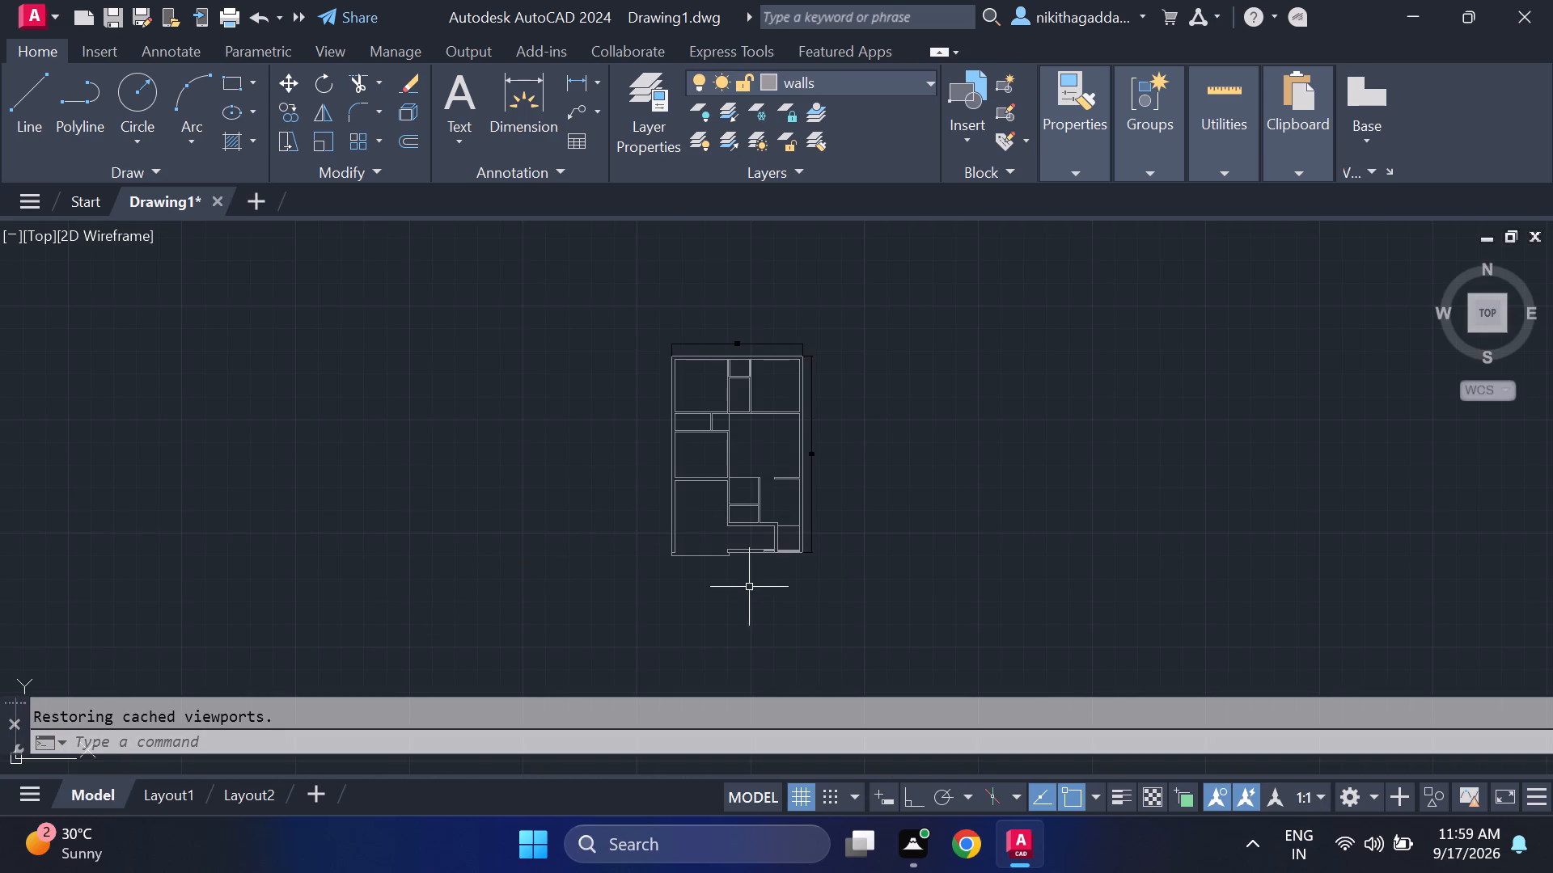
{"action": "scroll", "coordinate": [739, 583], "scroll_direction": "up", "scroll_amount": 3}
{"action": "middle_click_drag", "start_coordinate": [638, 499], "coordinate": [638, 543]}
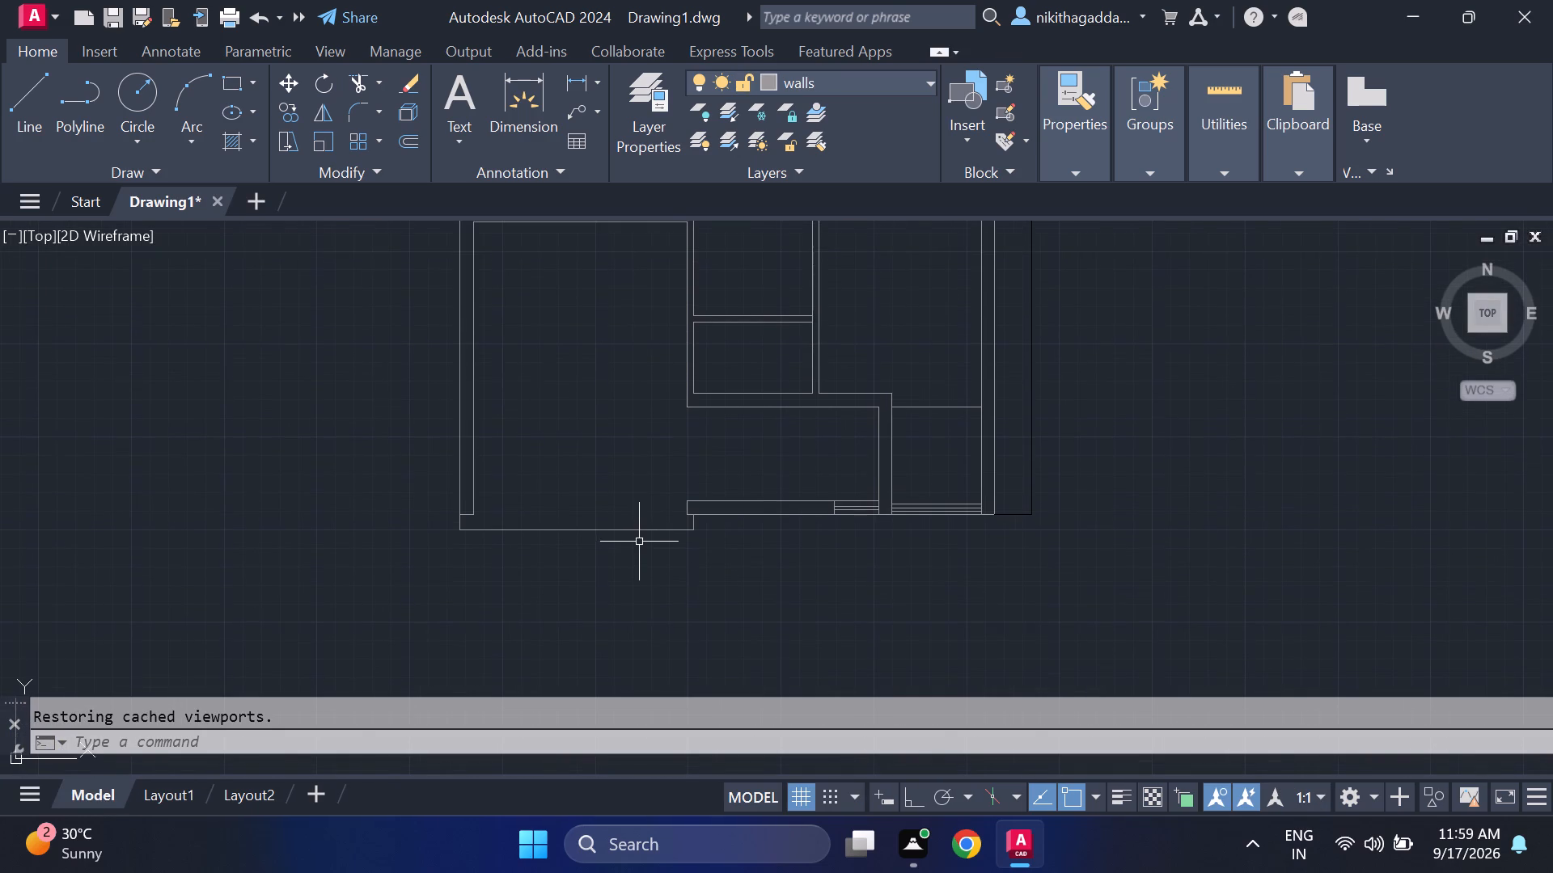
{"action": "scroll", "coordinate": [639, 541], "scroll_direction": "up", "scroll_amount": 1}
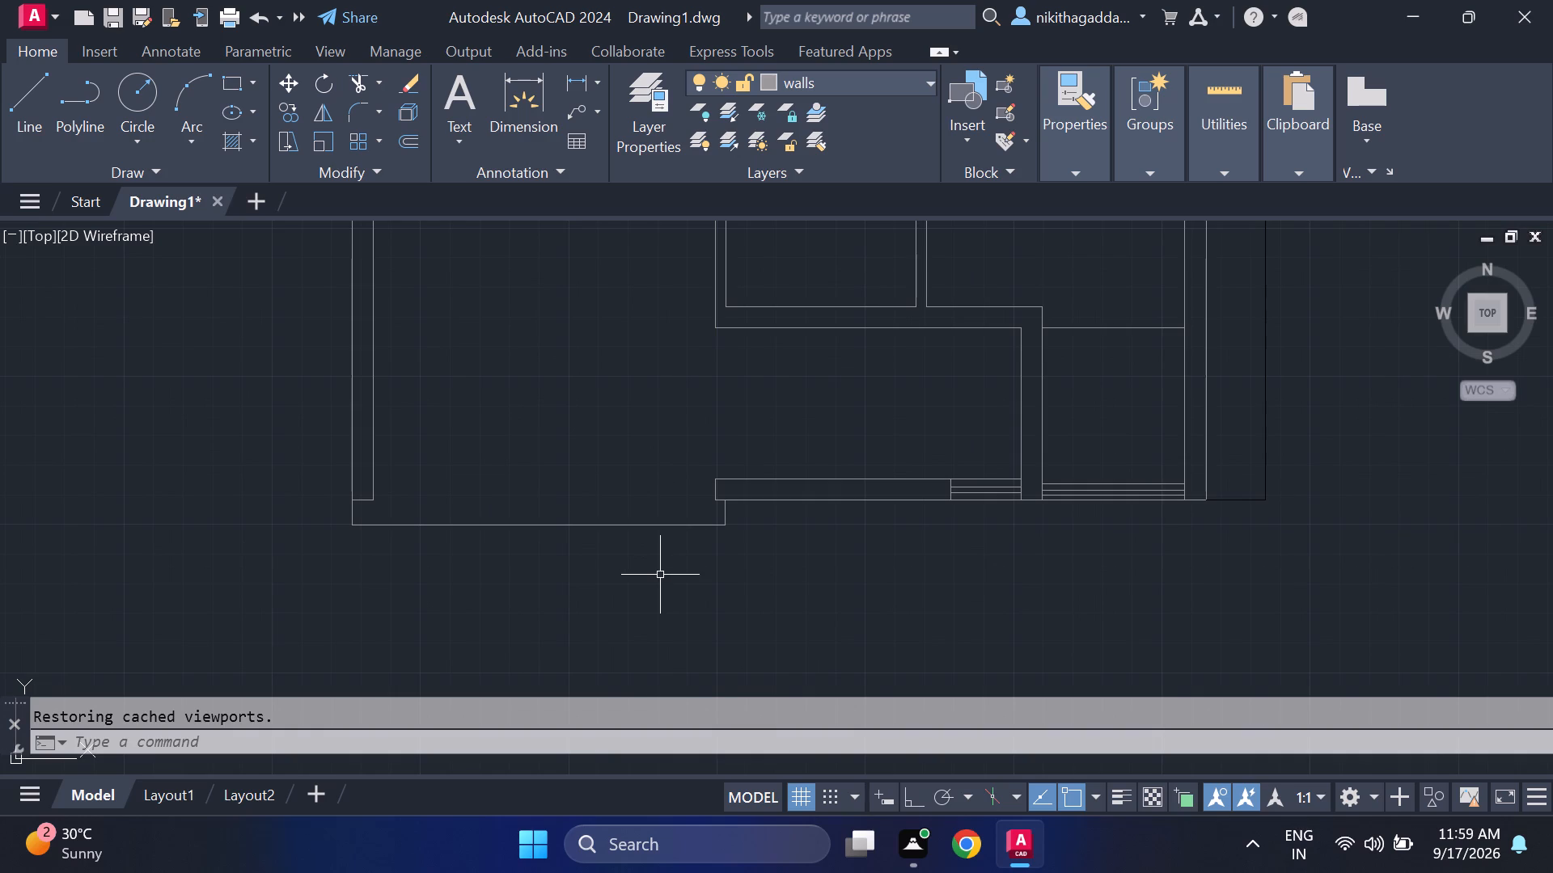
{"action": "left_click_drag", "start_coordinate": [618, 508], "coordinate": [610, 517]}
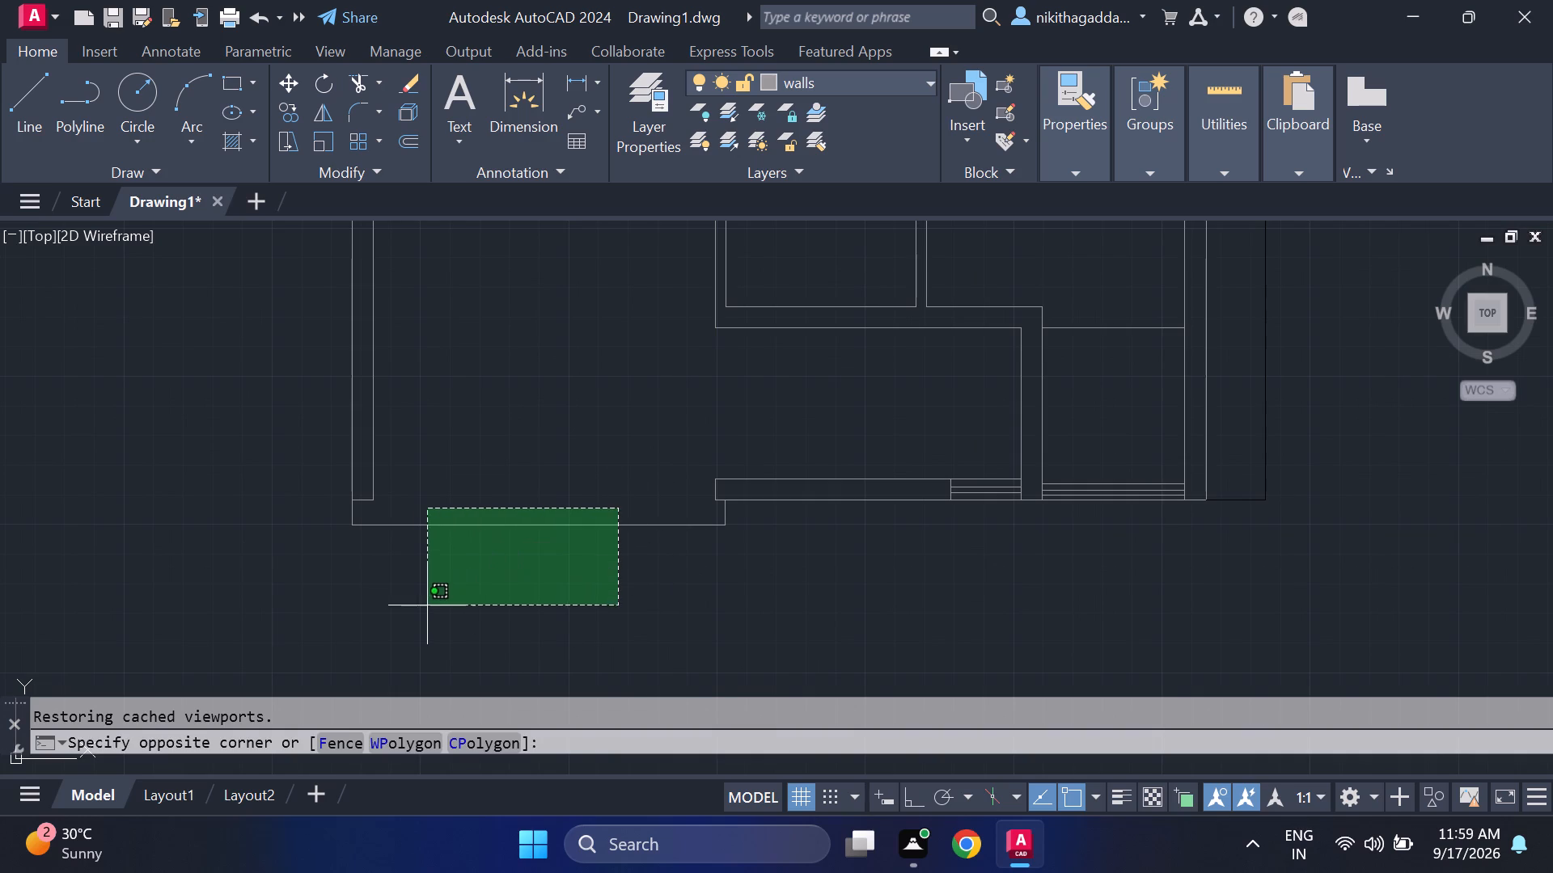
{"action": "left_click", "coordinate": [423, 550]}
{"action": "key", "text": "m"}
{"action": "key", "text": "Return"}
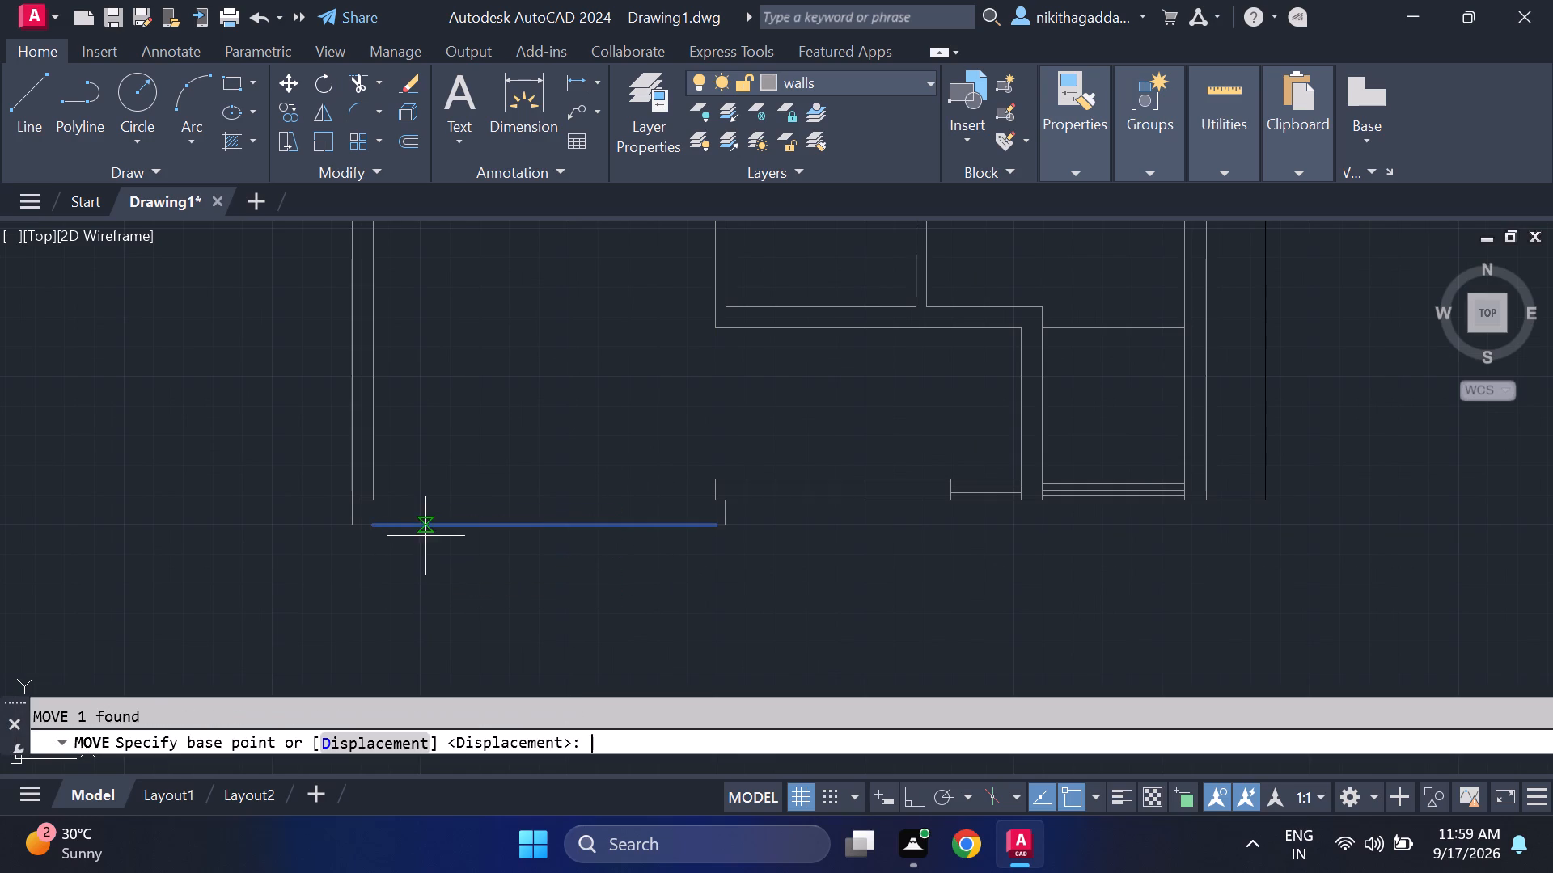
{"action": "left_click", "coordinate": [726, 520]}
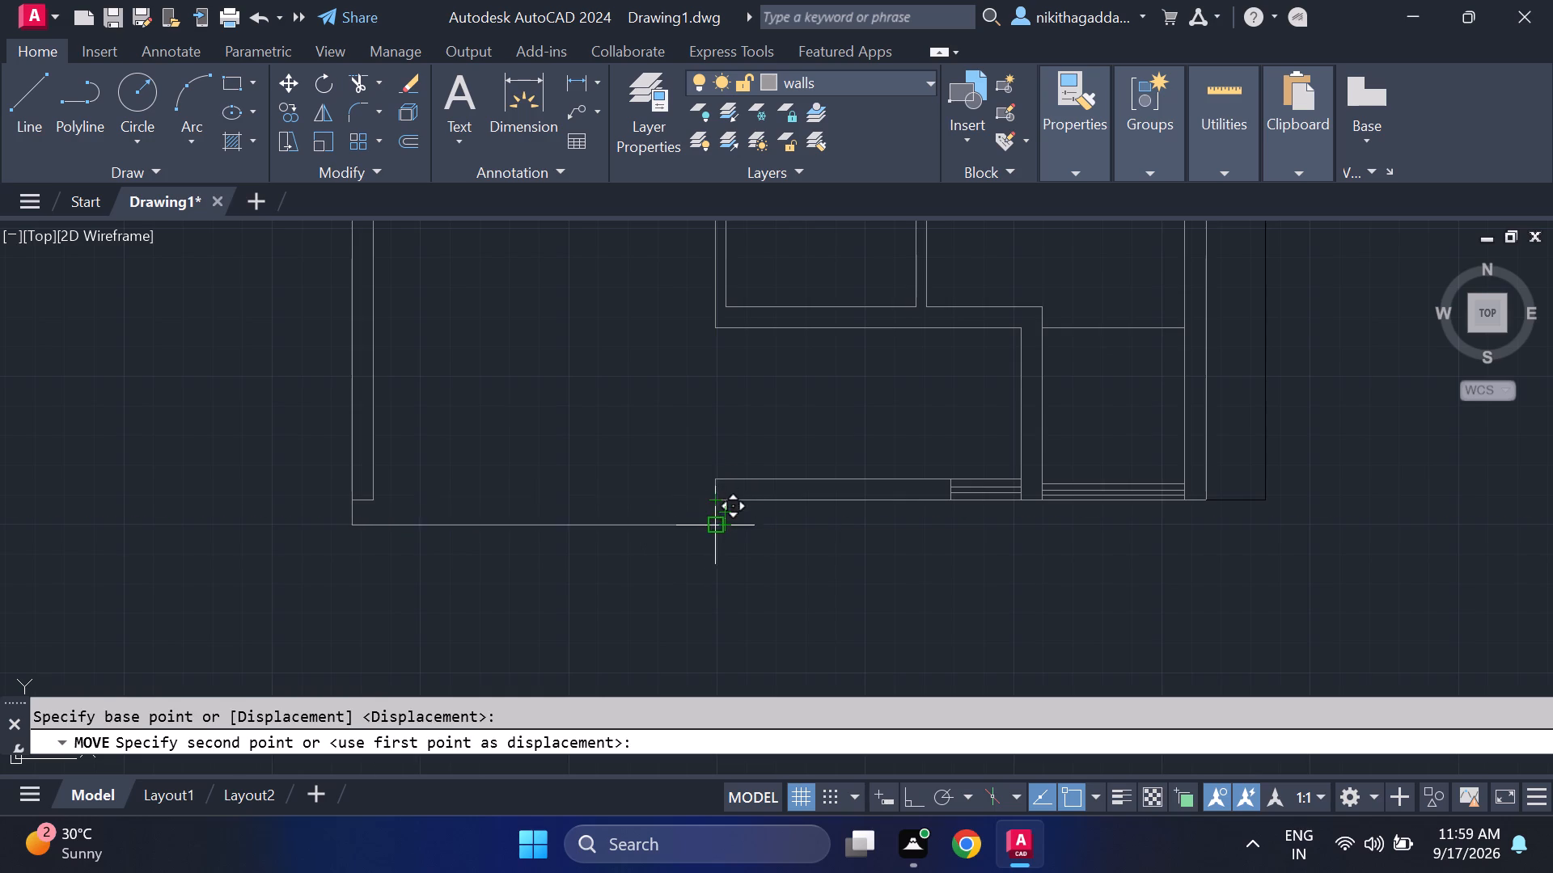
{"action": "scroll", "coordinate": [717, 527], "scroll_direction": "up", "scroll_amount": 2}
{"action": "scroll", "coordinate": [708, 499], "scroll_direction": "down", "scroll_amount": 1}
{"action": "middle_click_drag", "start_coordinate": [709, 505], "coordinate": [778, 551]}
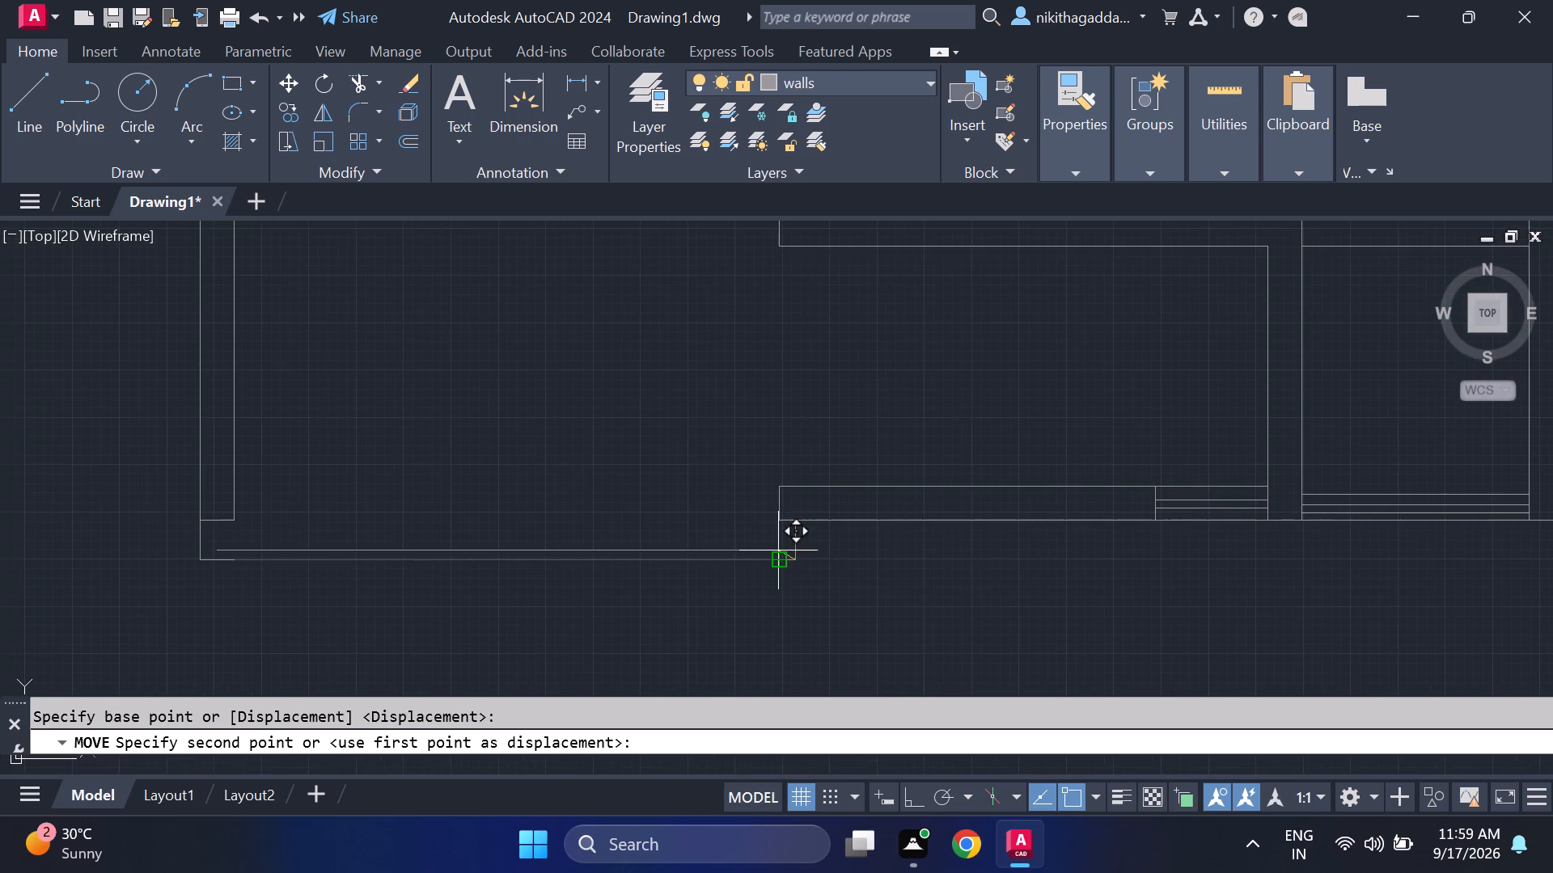
{"action": "key", "text": "F8"}
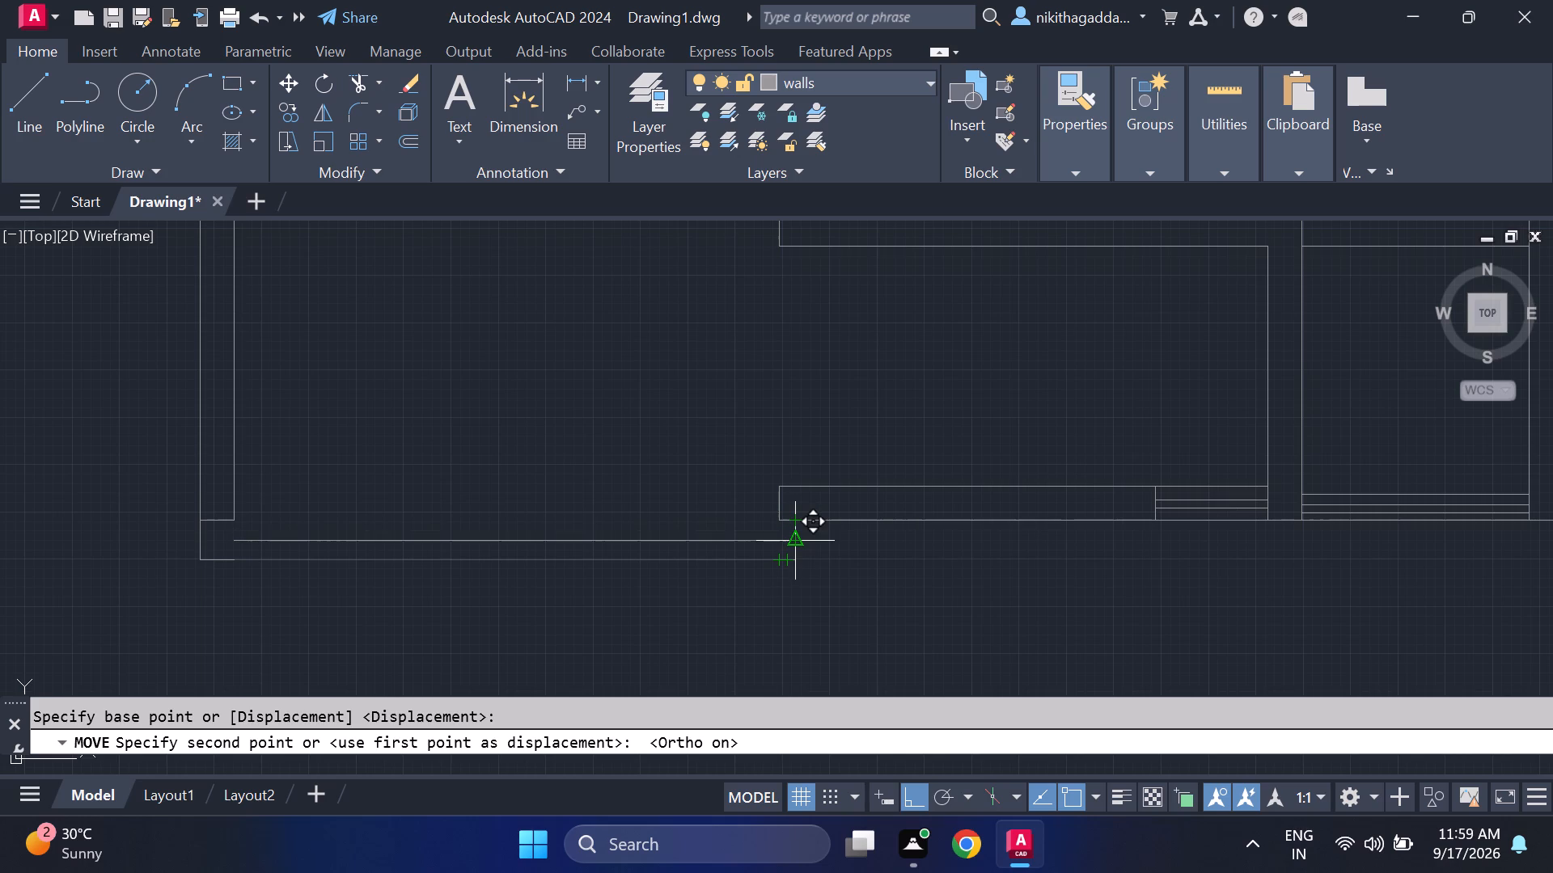
{"action": "left_click", "coordinate": [790, 537]}
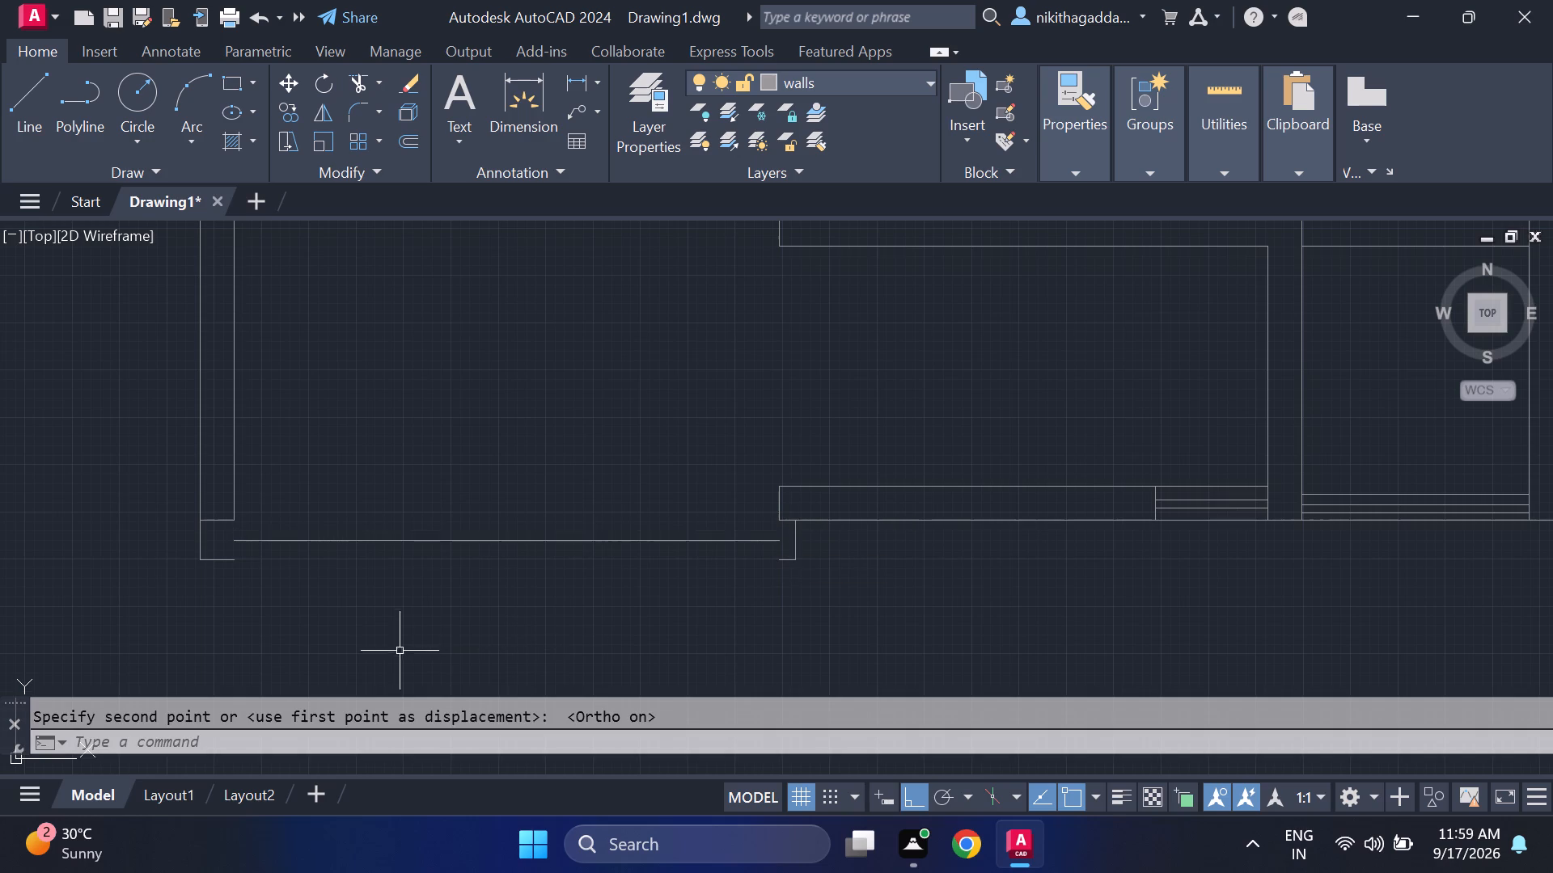
Move the two short lines at the front edge's left corner straight up to meet the long line's left end.
{"action": "left_click_drag", "start_coordinate": [218, 542], "coordinate": [209, 542]}
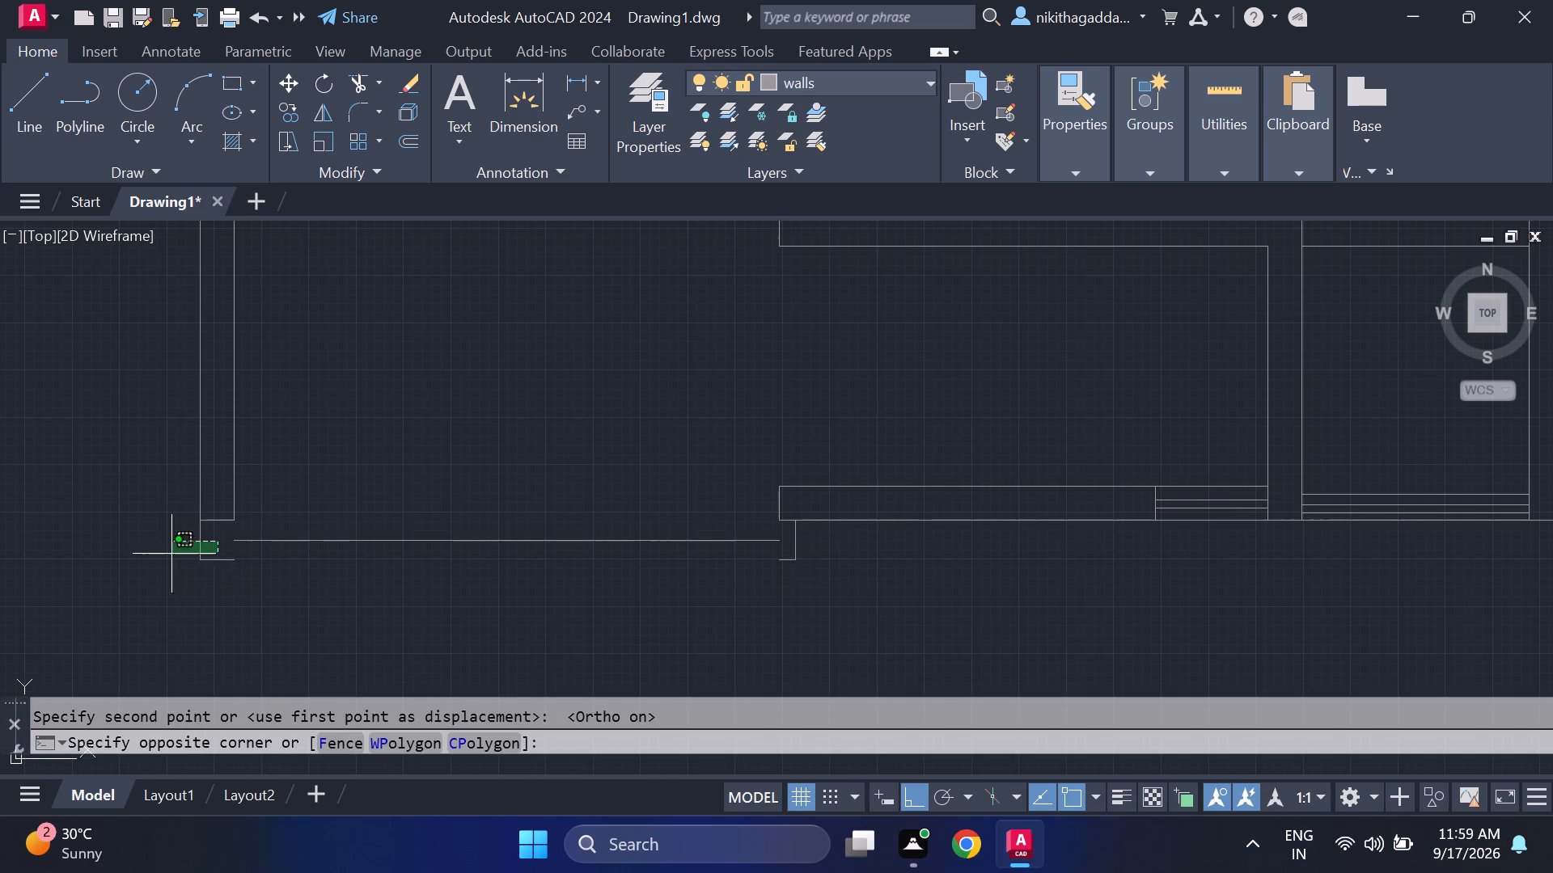
{"action": "left_click", "coordinate": [164, 558]}
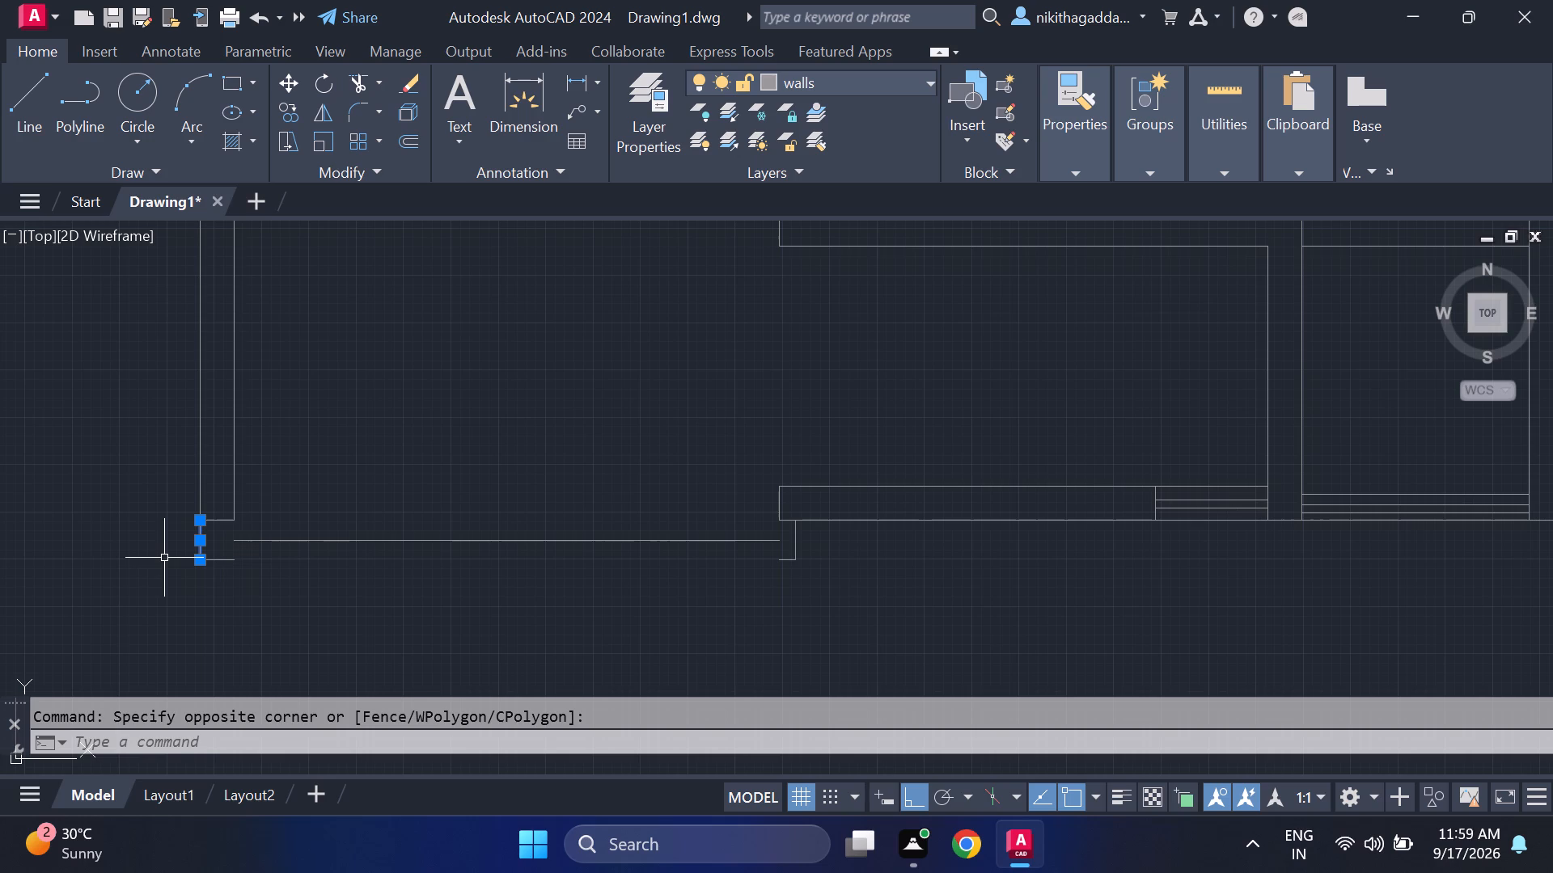
{"action": "left_click", "coordinate": [229, 550]}
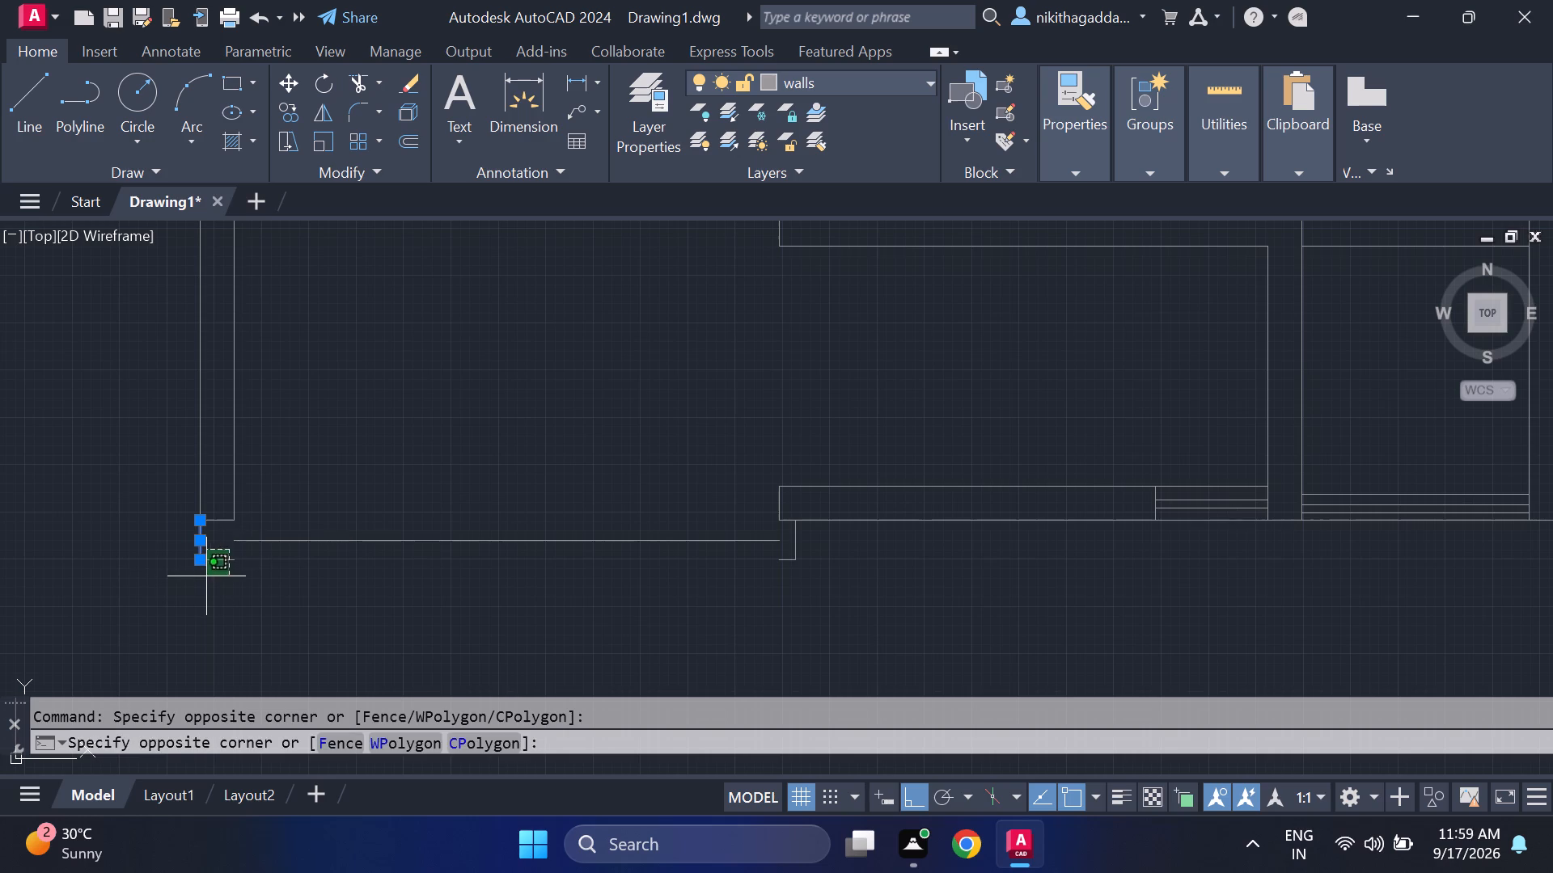
{"action": "left_click", "coordinate": [206, 576]}
{"action": "key", "text": "m"}
{"action": "key", "text": "Return"}
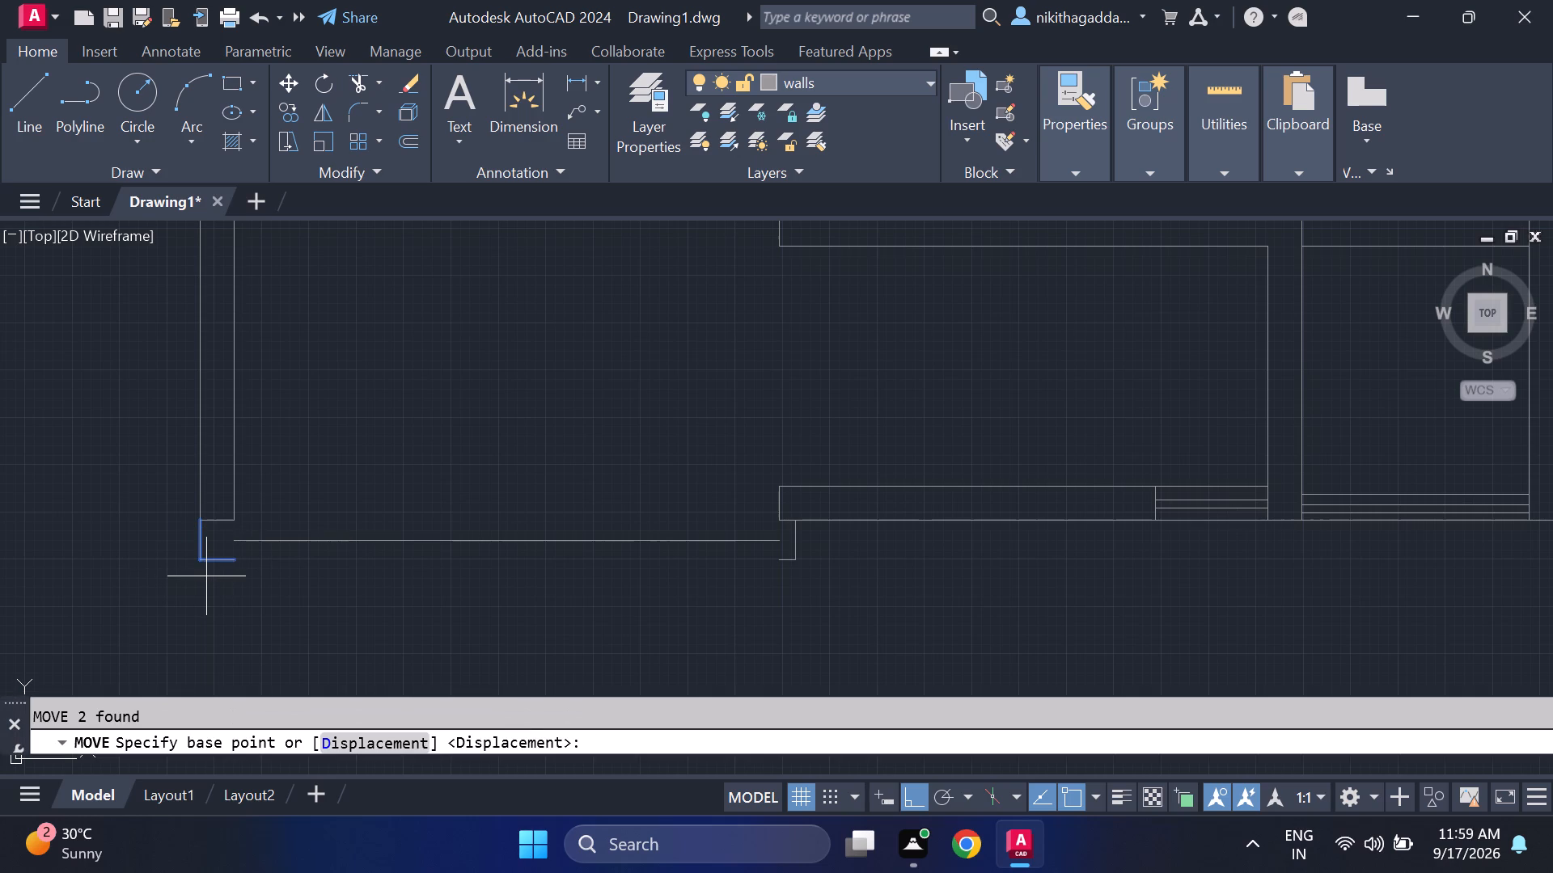
{"action": "left_click", "coordinate": [237, 558]}
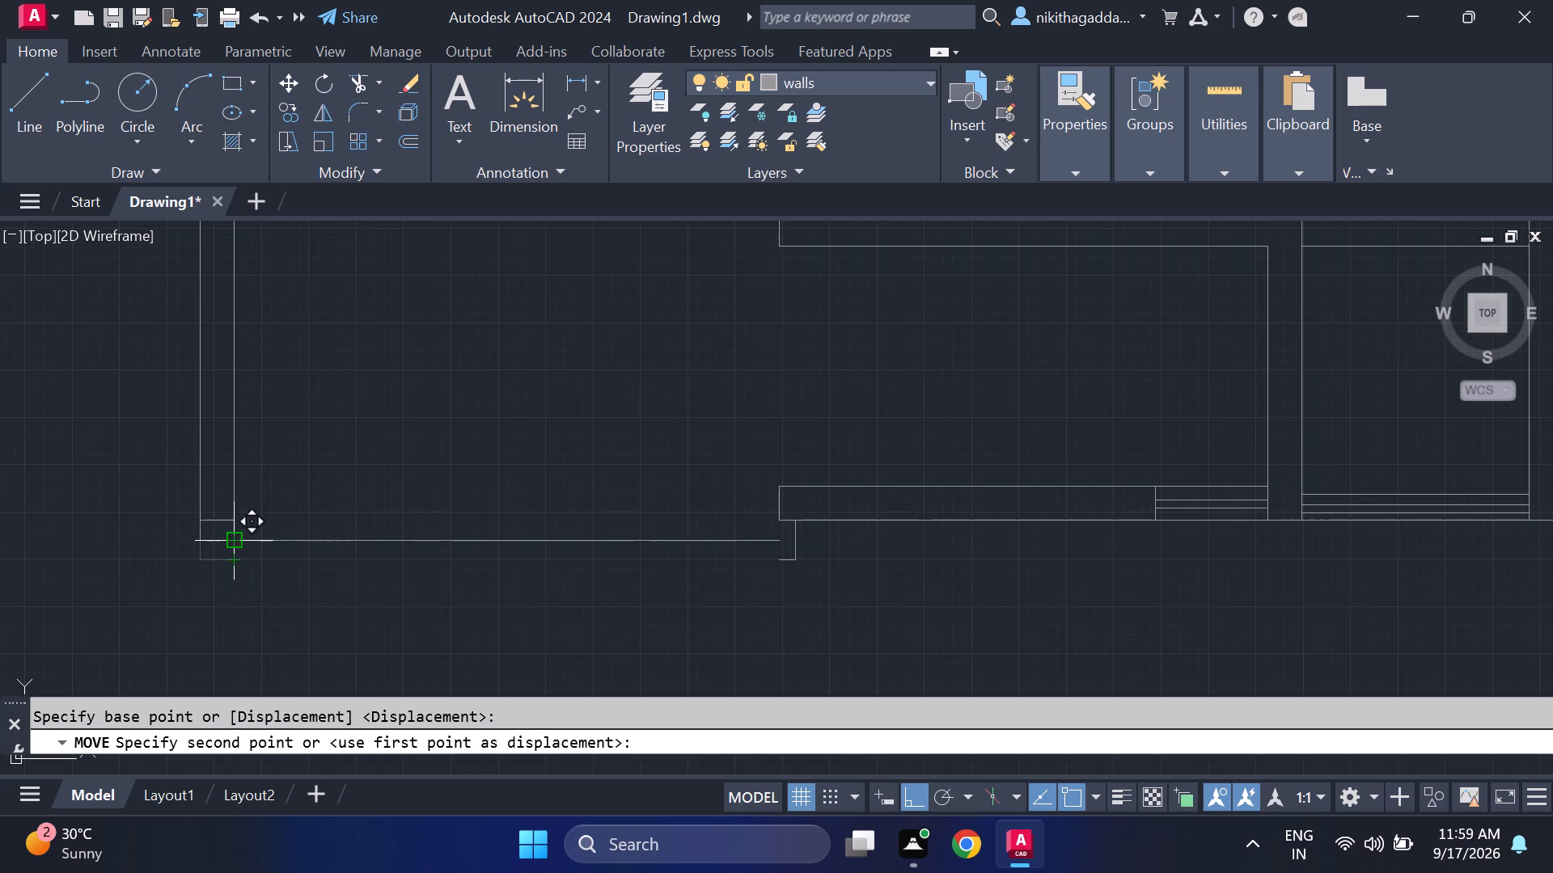
{"action": "left_click", "coordinate": [231, 538]}
{"action": "scroll", "coordinate": [204, 571], "scroll_direction": "up", "scroll_amount": 1}
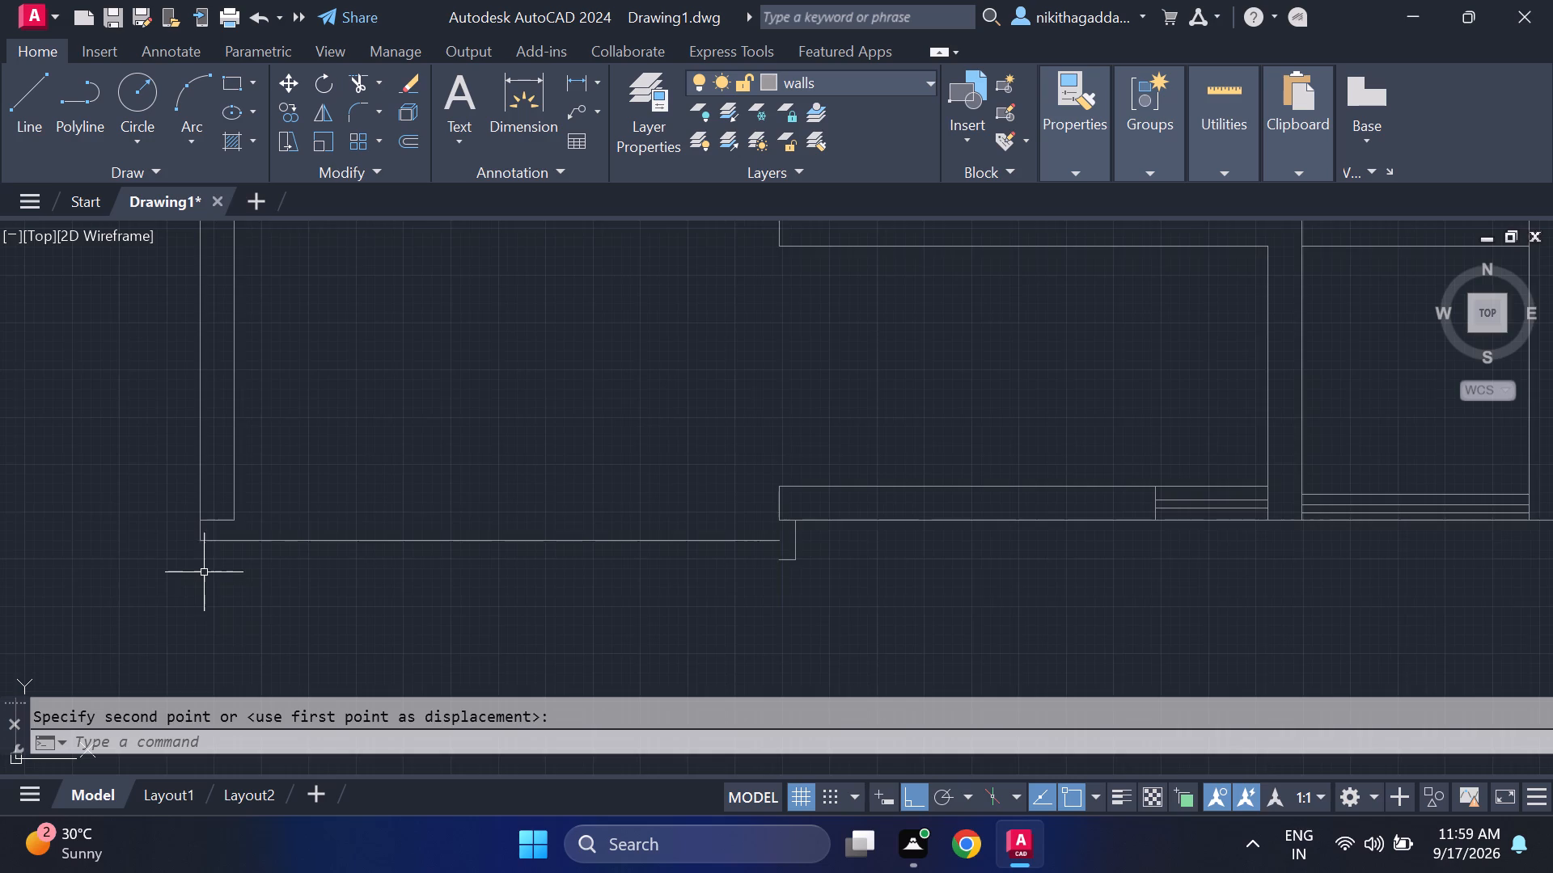
{"action": "scroll", "coordinate": [204, 571], "scroll_direction": "up", "scroll_amount": 2}
{"action": "scroll", "coordinate": [206, 569], "scroll_direction": "down", "scroll_amount": 3}
Move the two short lines at the front edge's right corner straight up to meet the long line's right end.
{"action": "left_click", "coordinate": [846, 546]}
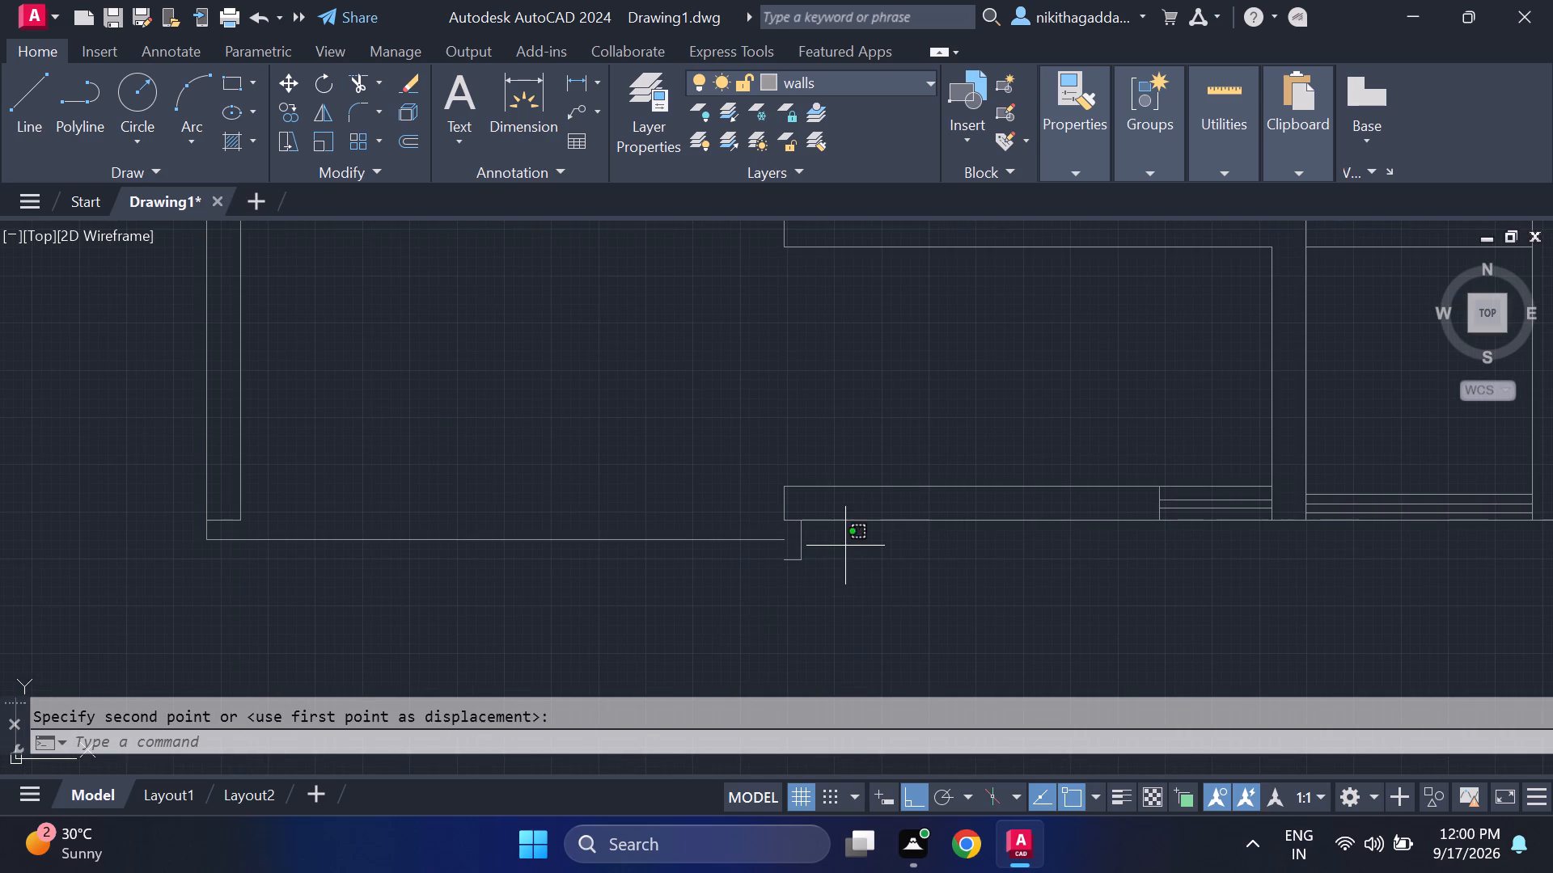
{"action": "left_click", "coordinate": [791, 574]}
{"action": "key", "text": "m"}
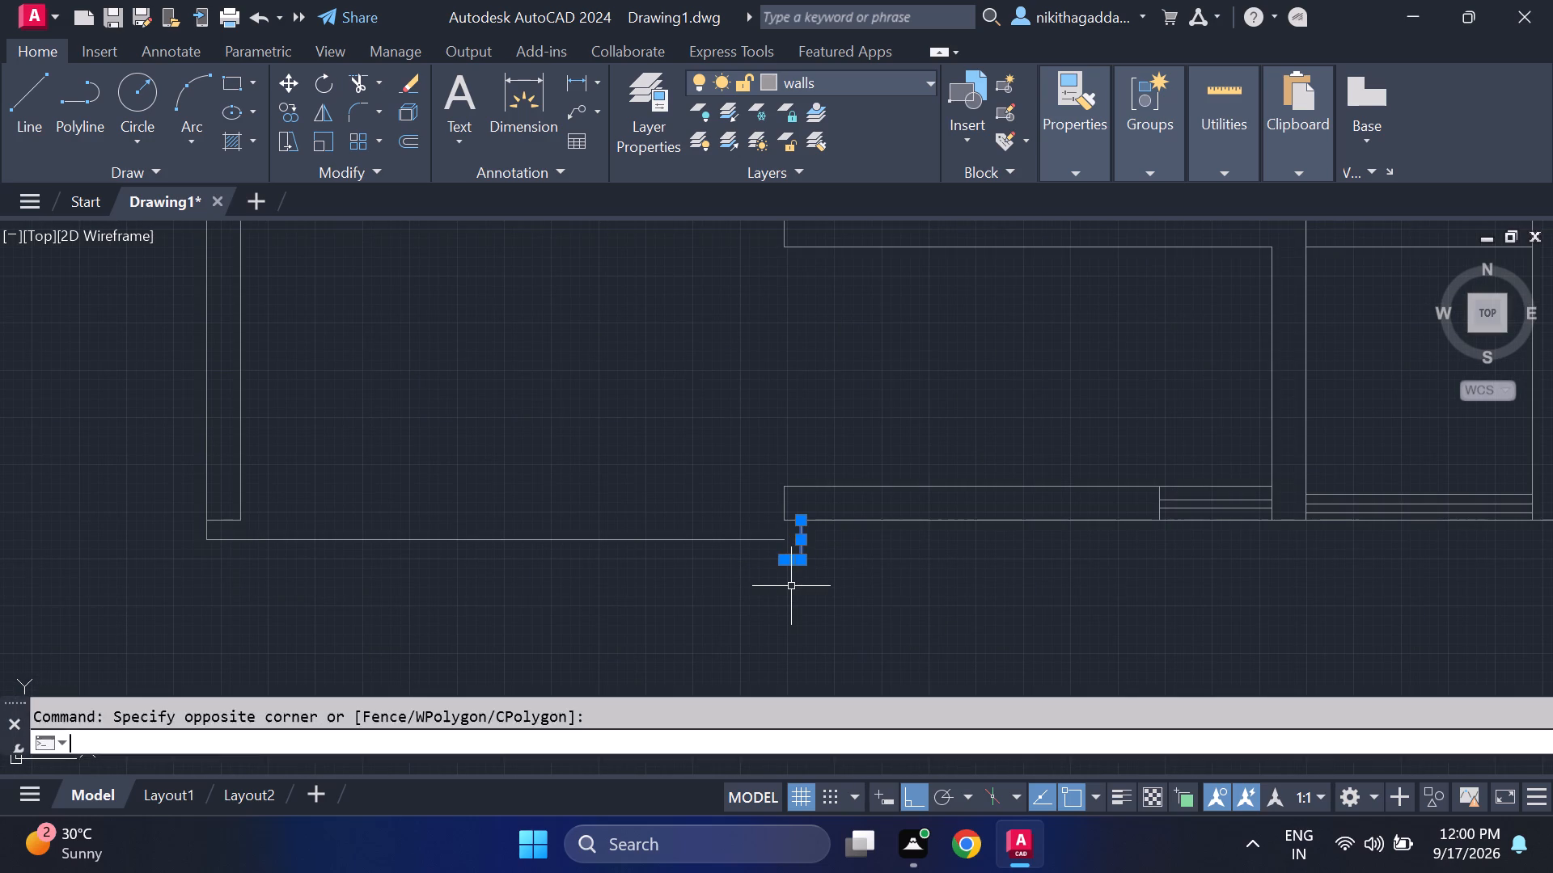
{"action": "key", "text": "Return"}
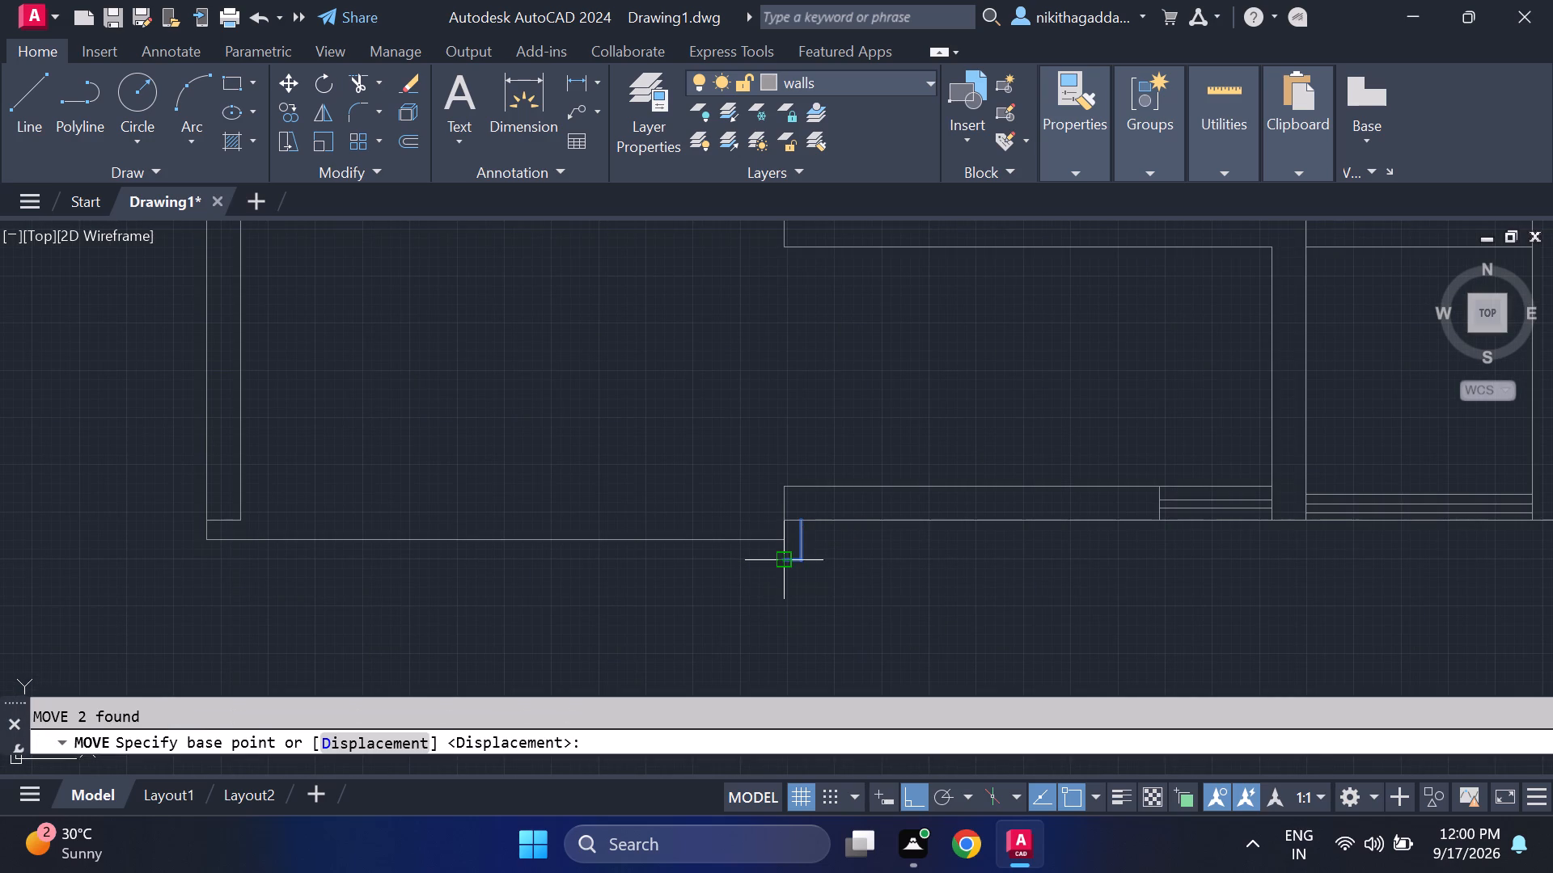
{"action": "left_click", "coordinate": [785, 567]}
{"action": "left_click", "coordinate": [788, 536]}
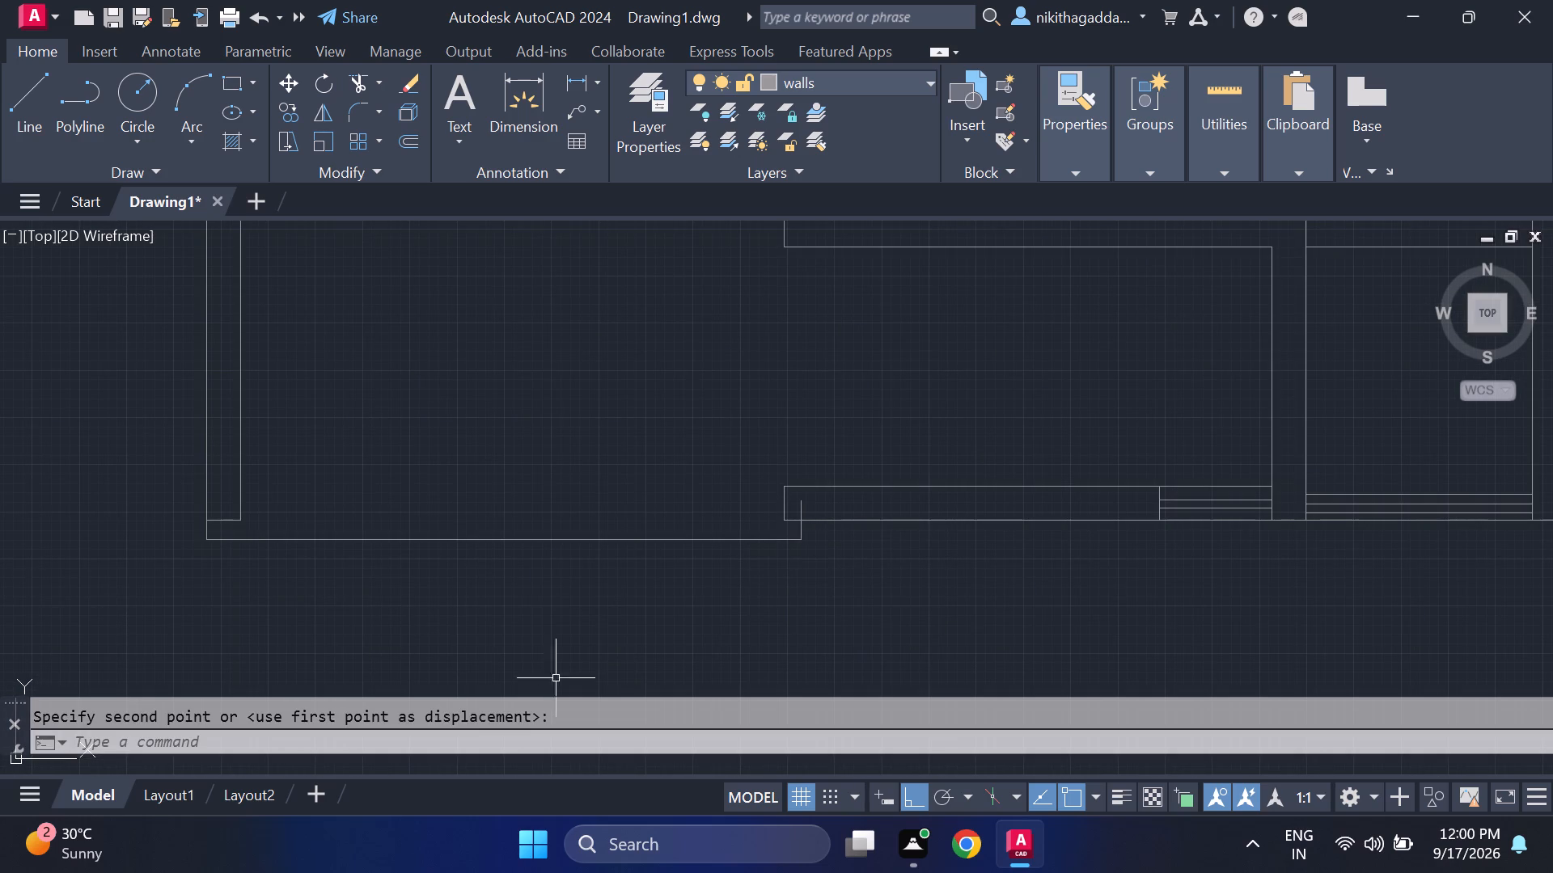
Trim the right return line's overhang inside the wall and the short horizontal piece at the front edge's left corner.
{"action": "type", "text": "tr"}
{"action": "key", "text": "Return"}
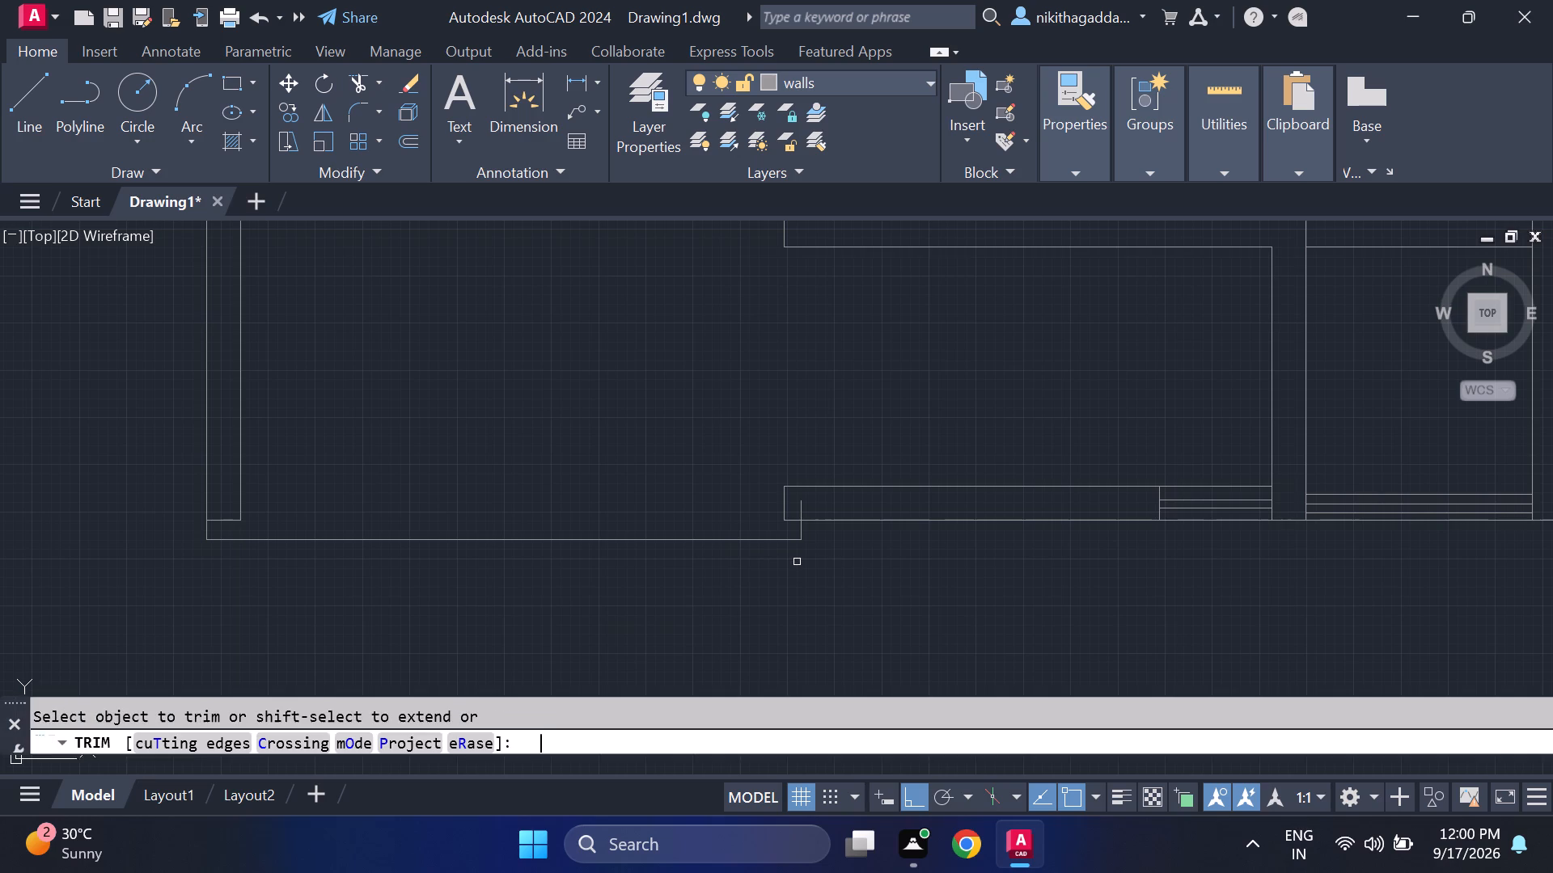
{"action": "left_click", "coordinate": [800, 516]}
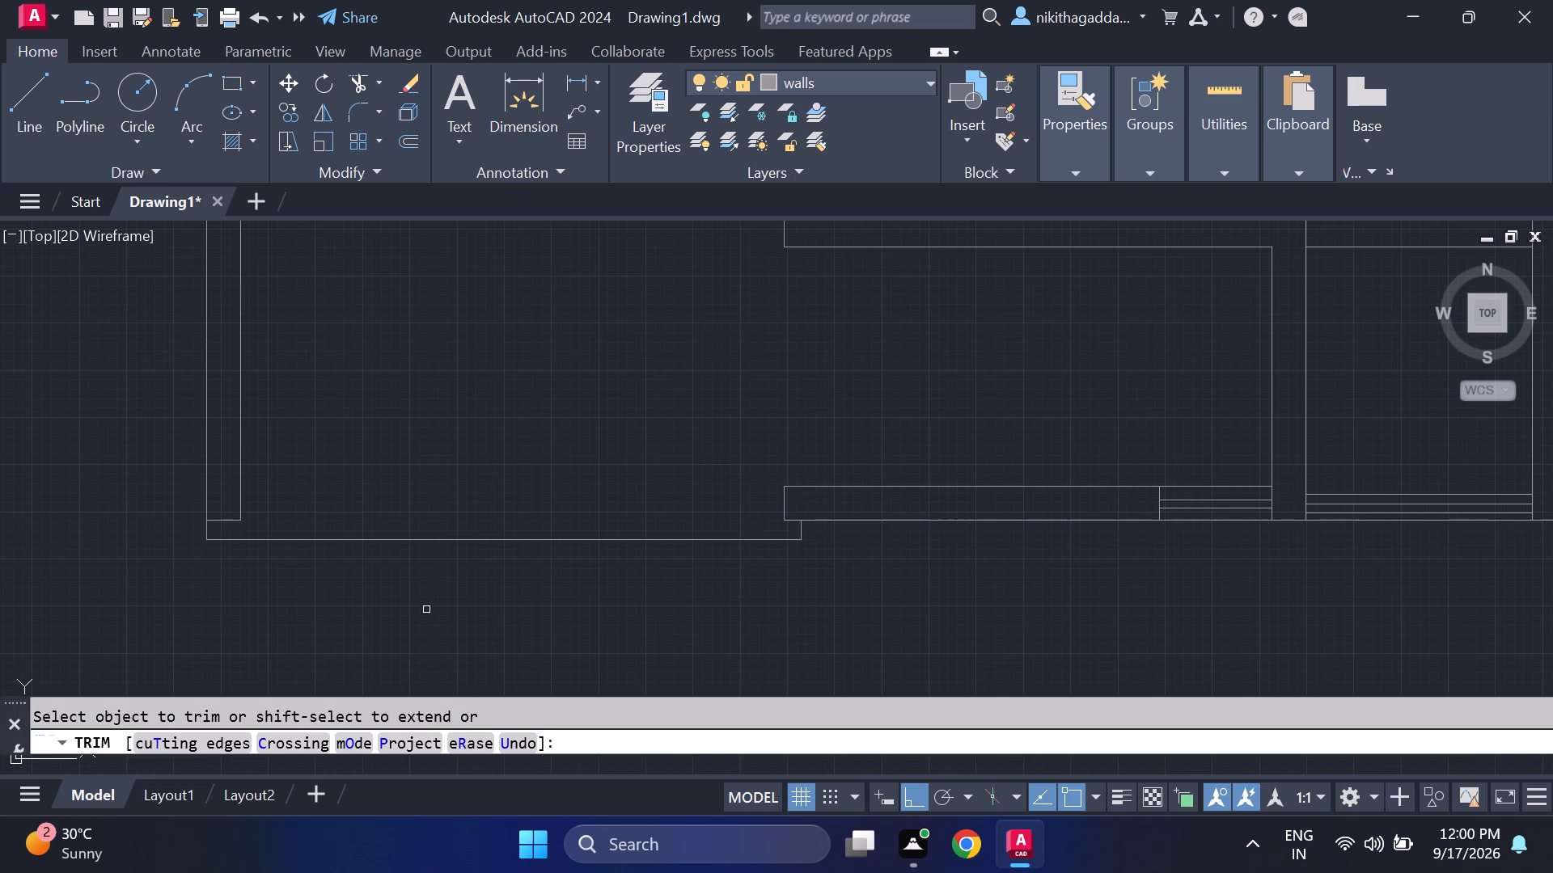
{"action": "left_click", "coordinate": [234, 542]}
{"action": "key", "text": "Escape"}
Extend the long front edge line left to the outer wall line to close the corner.
{"action": "type", "text": "ex"}
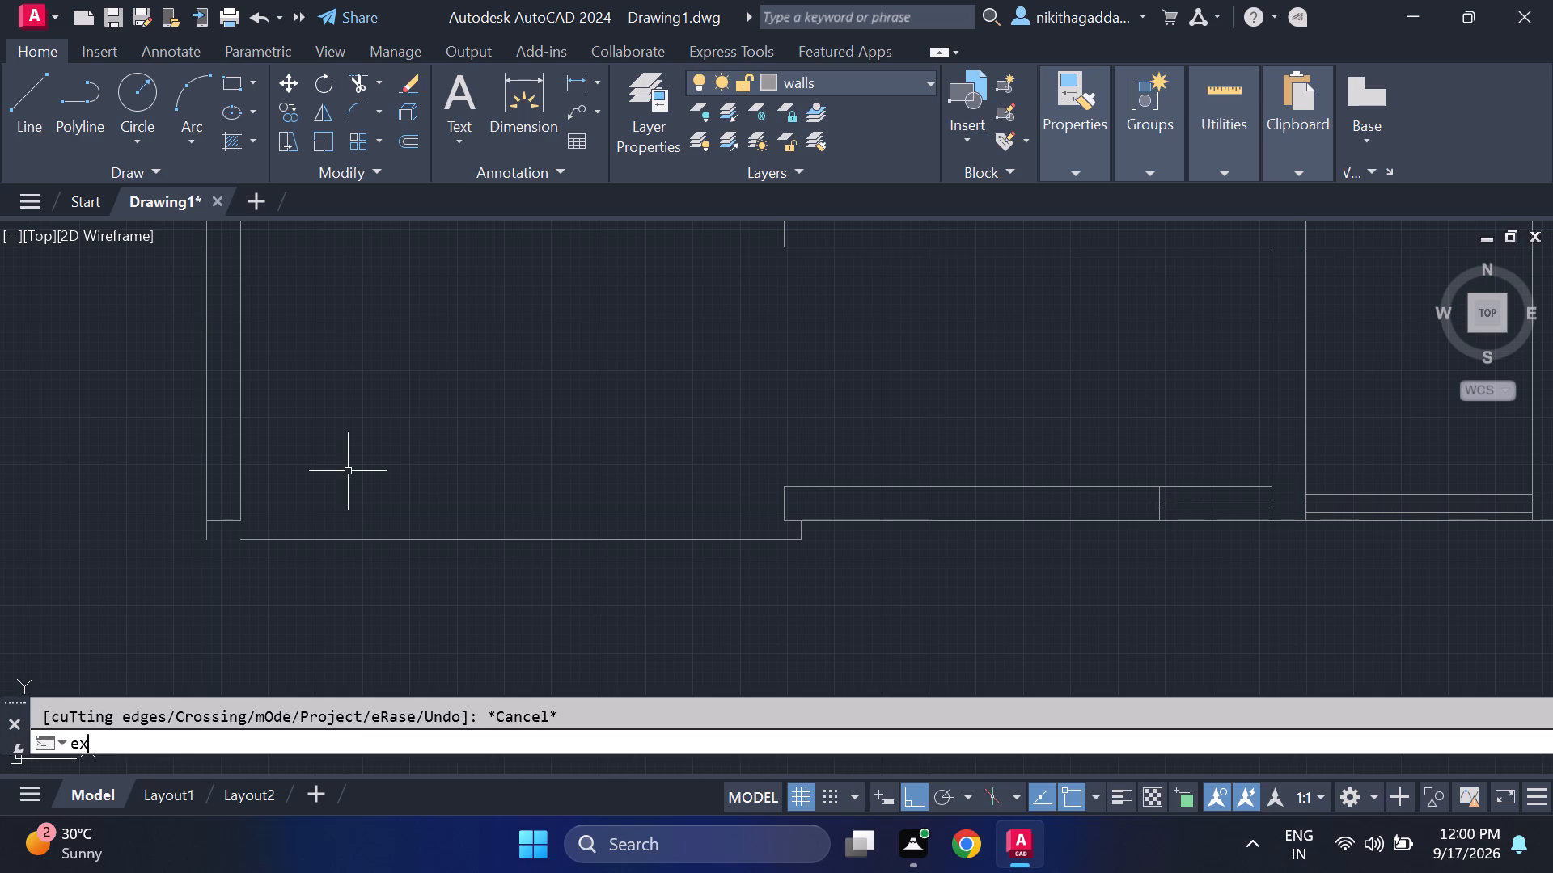
{"action": "key", "text": "Return"}
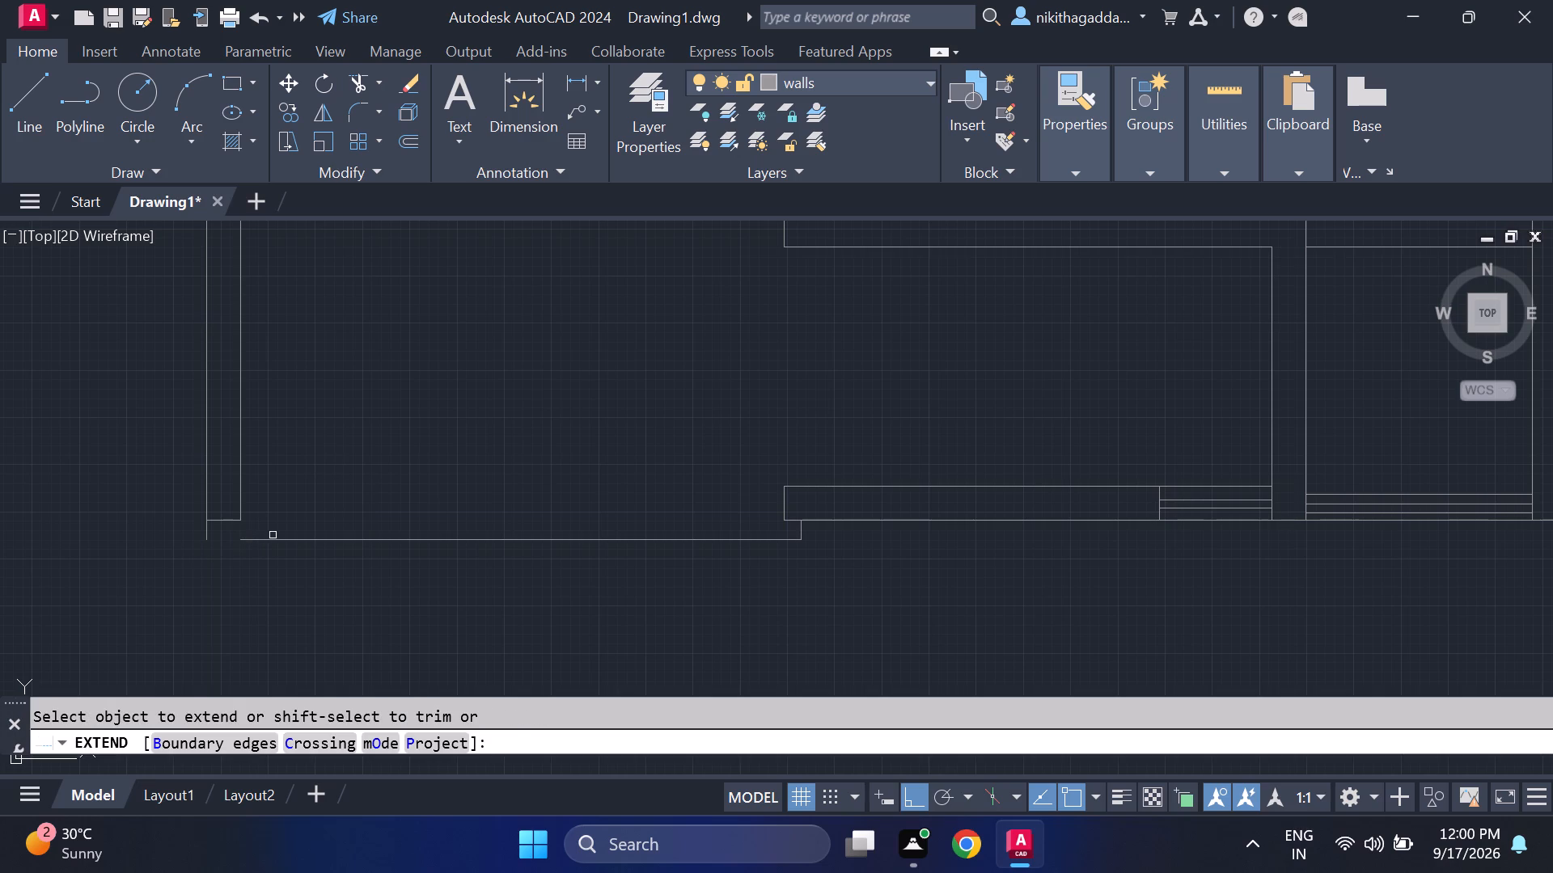
{"action": "left_click", "coordinate": [288, 542]}
{"action": "key", "text": "Escape"}
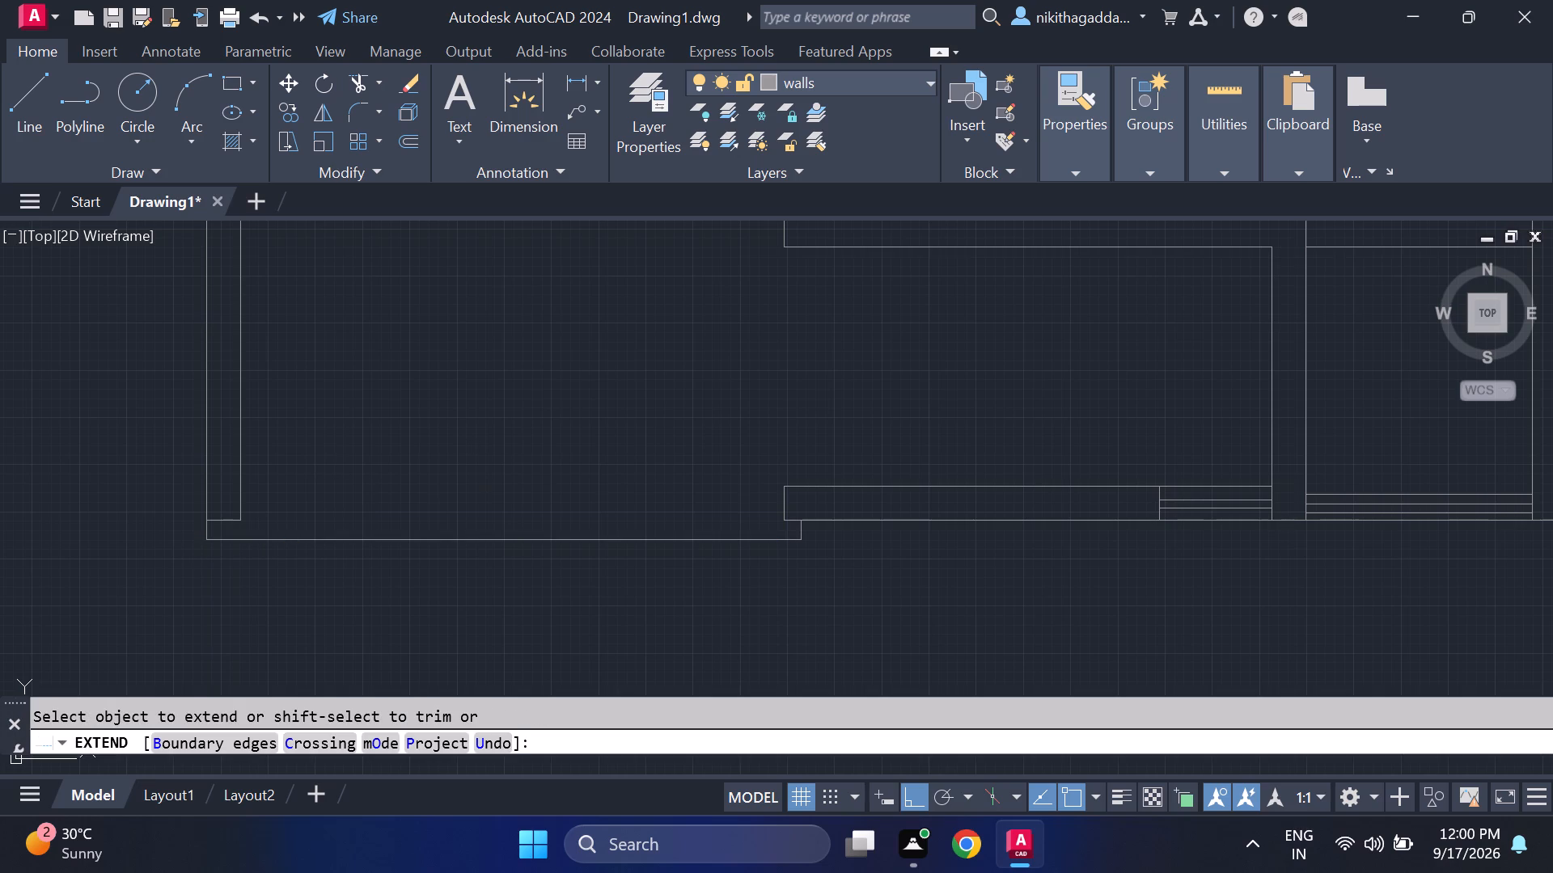
Return to Layout1 and check the plan's front edge against the lower edge of the sheet.
{"action": "left_click", "coordinate": [155, 800]}
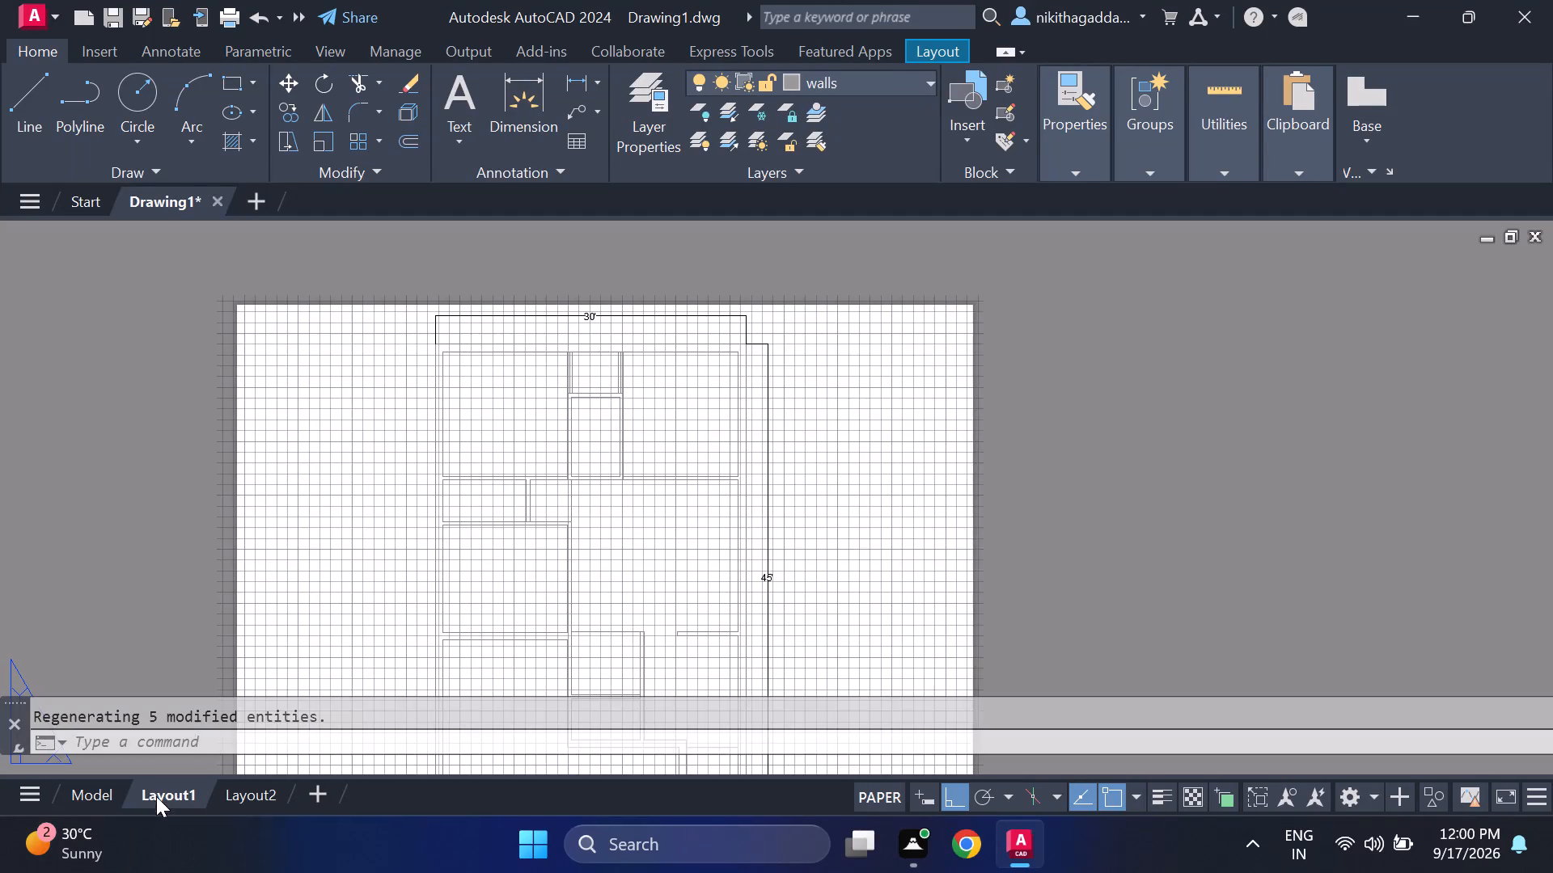
{"action": "scroll", "coordinate": [484, 650], "scroll_direction": "down", "scroll_amount": 2}
{"action": "middle_click_drag", "start_coordinate": [488, 620], "coordinate": [510, 456]}
{"action": "scroll", "coordinate": [519, 536], "scroll_direction": "up", "scroll_amount": 1}
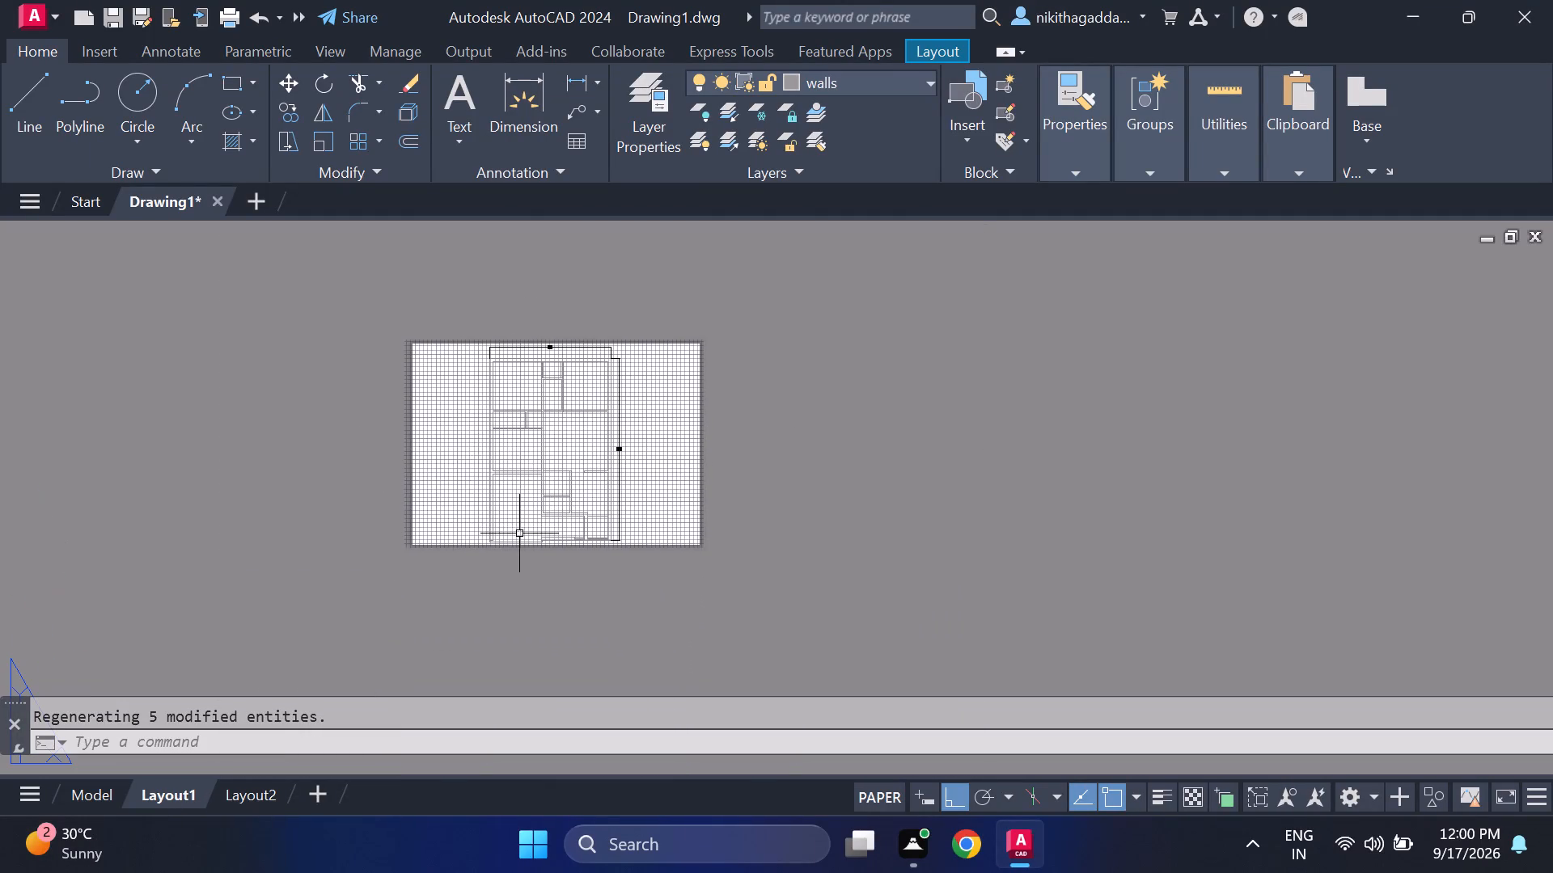
{"action": "scroll", "coordinate": [519, 537], "scroll_direction": "up", "scroll_amount": 3}
{"action": "scroll", "coordinate": [538, 570], "scroll_direction": "down", "scroll_amount": 2}
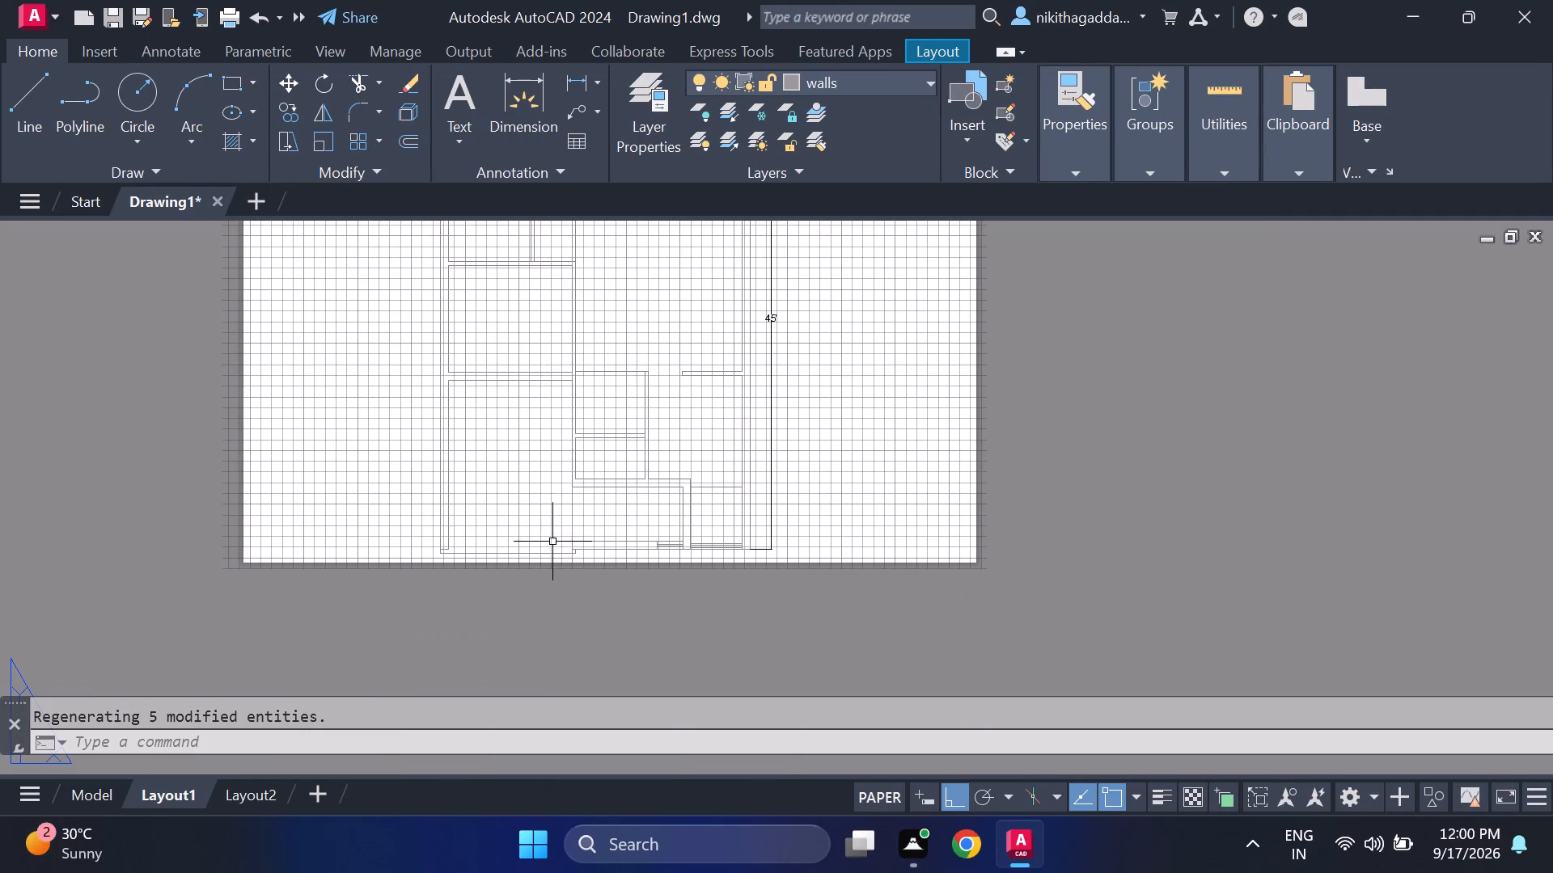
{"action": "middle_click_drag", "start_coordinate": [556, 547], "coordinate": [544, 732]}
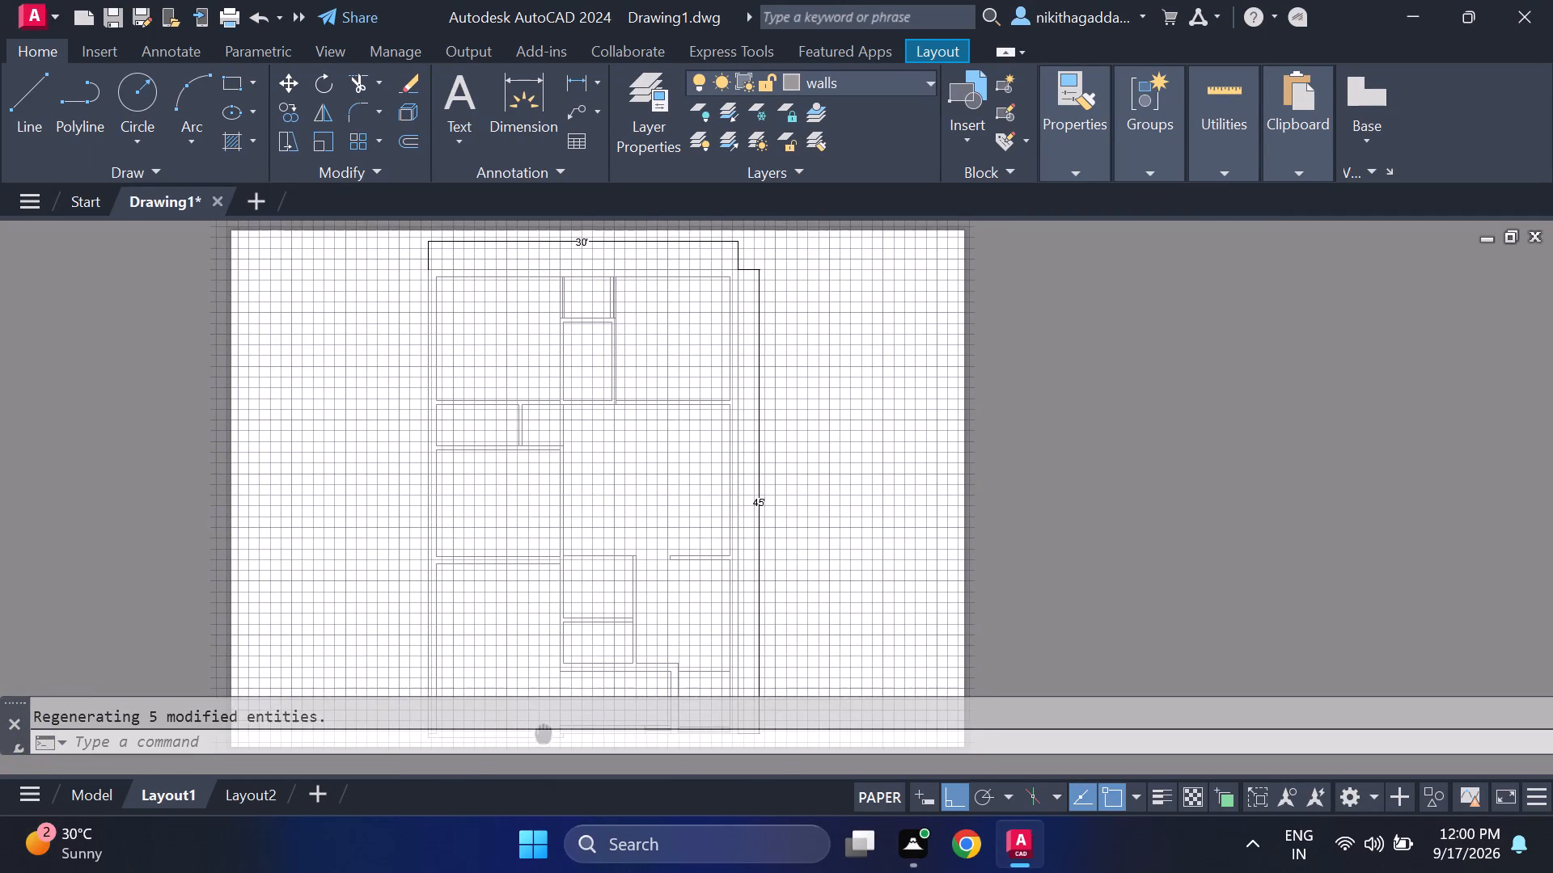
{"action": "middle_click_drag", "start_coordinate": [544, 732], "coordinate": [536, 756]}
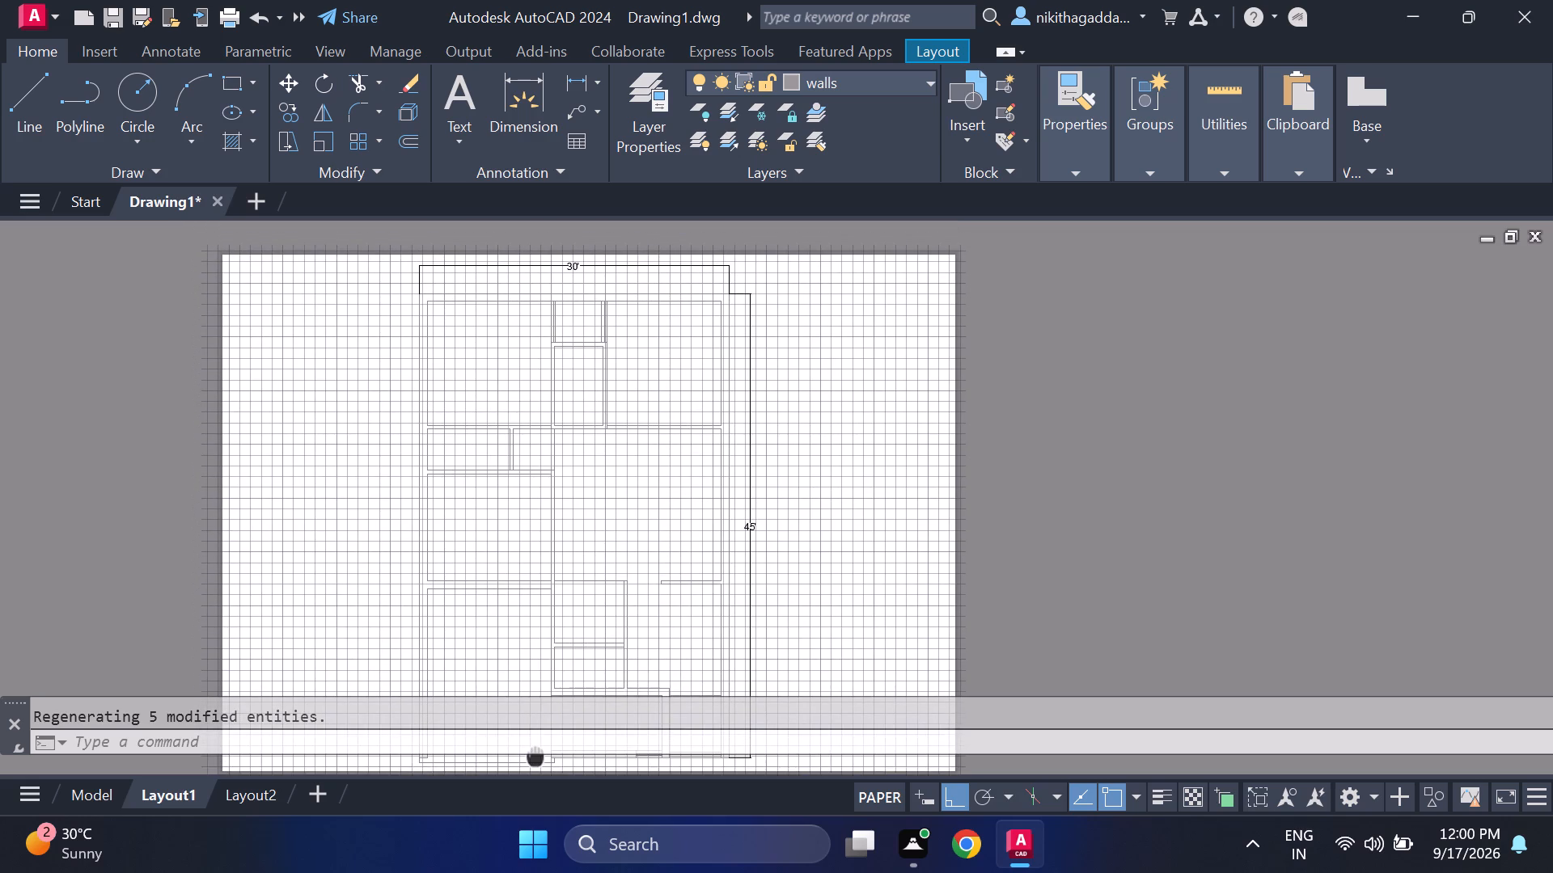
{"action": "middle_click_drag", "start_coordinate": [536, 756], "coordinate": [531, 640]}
In model space, open the recent blocks library with the whole plan in view and make furniture the current layer.
{"action": "left_click", "coordinate": [112, 792]}
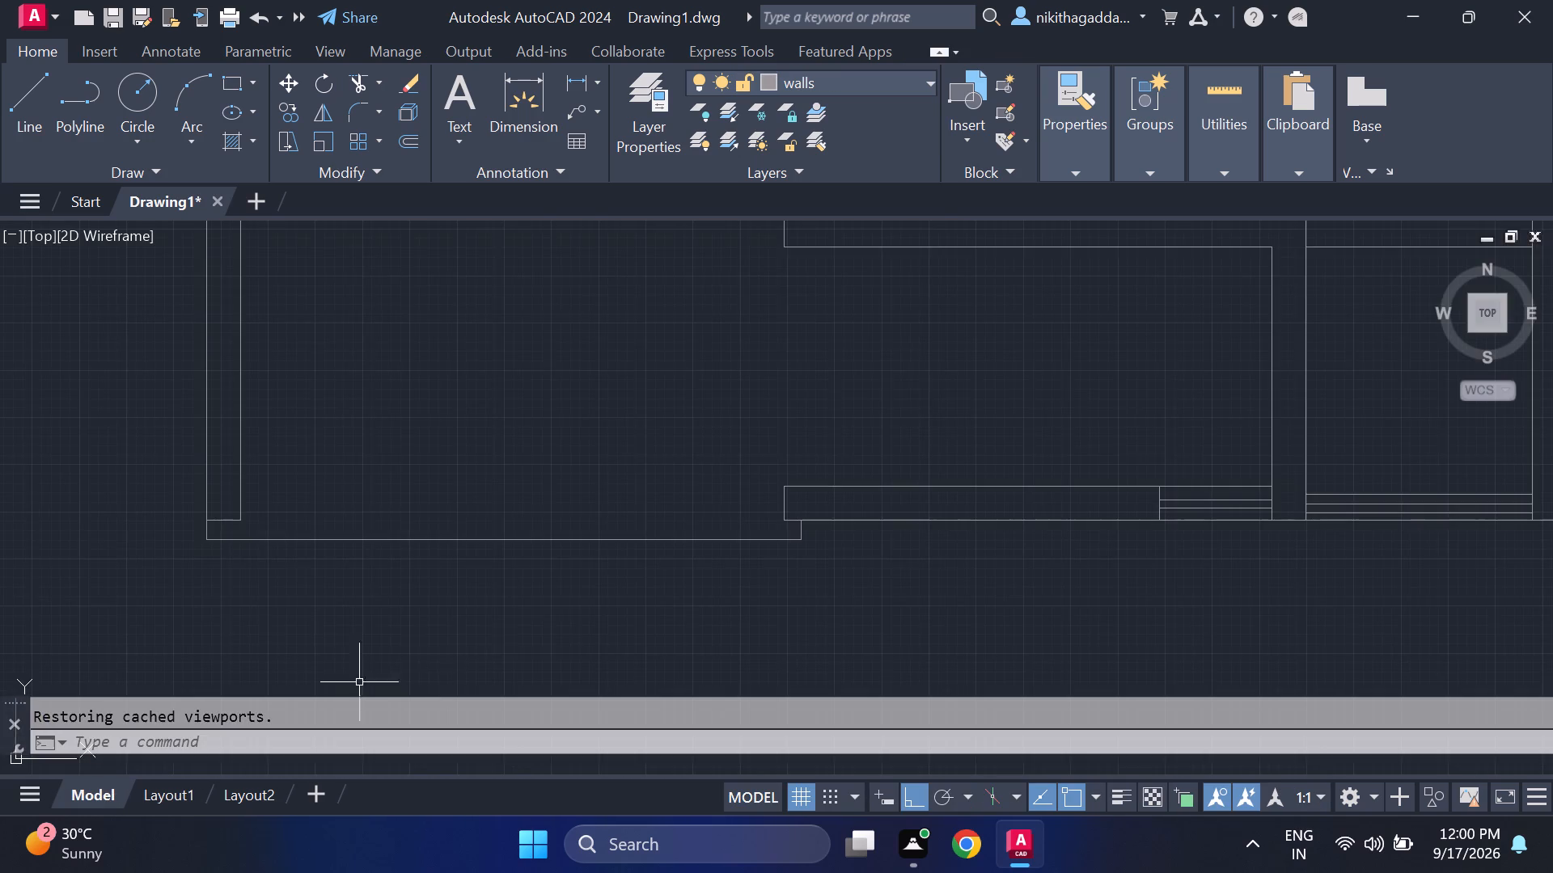
{"action": "scroll", "coordinate": [671, 564], "scroll_direction": "down", "scroll_amount": 4}
{"action": "middle_click_drag", "start_coordinate": [738, 482], "coordinate": [714, 582]}
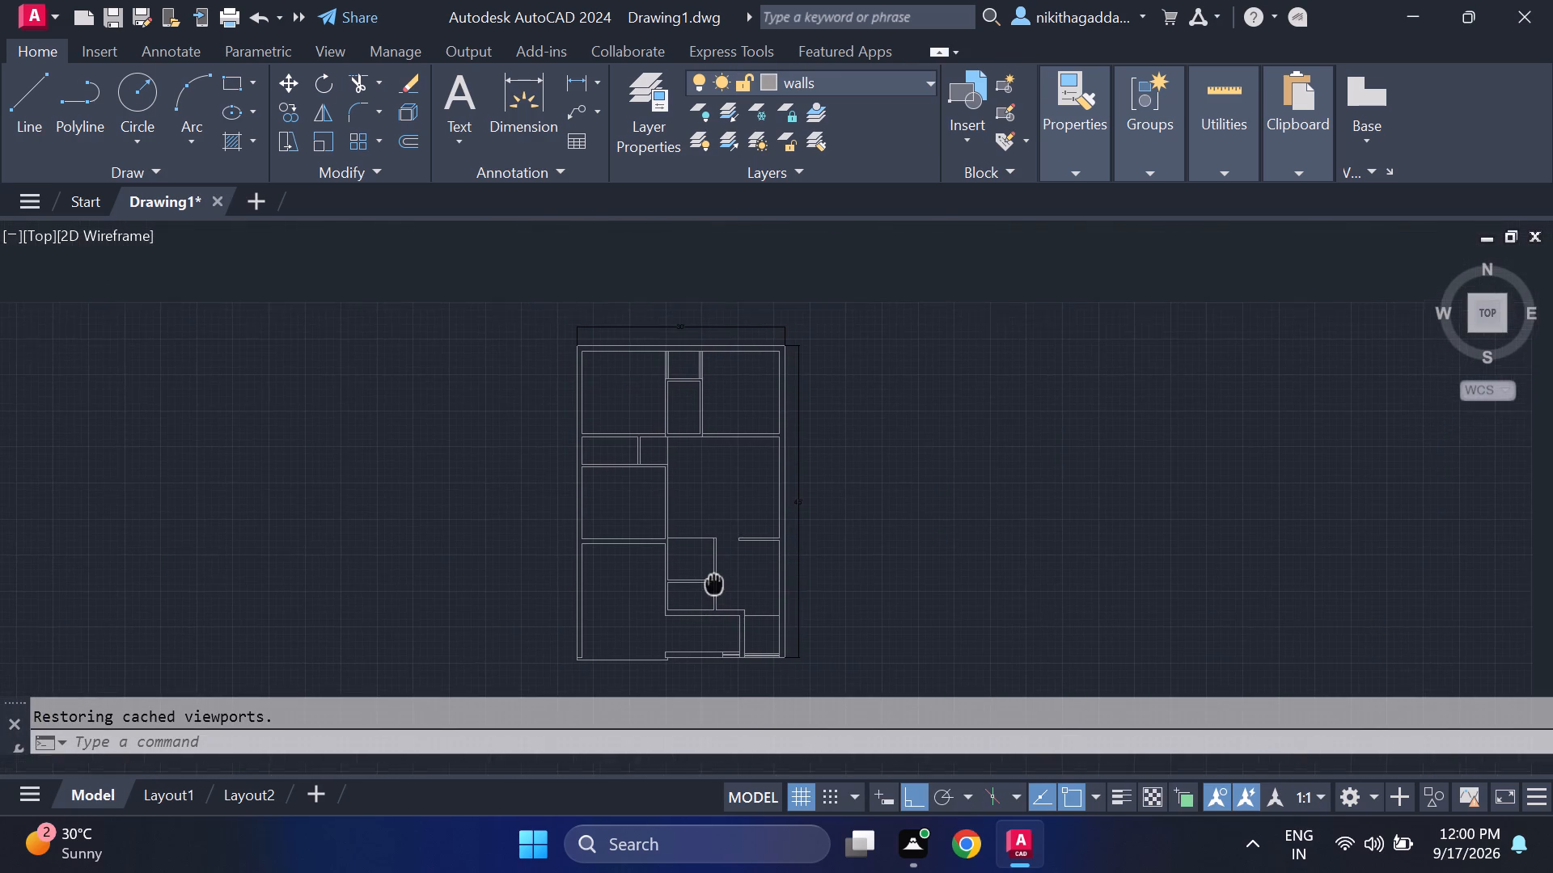
{"action": "middle_click_drag", "start_coordinate": [714, 582], "coordinate": [688, 546]}
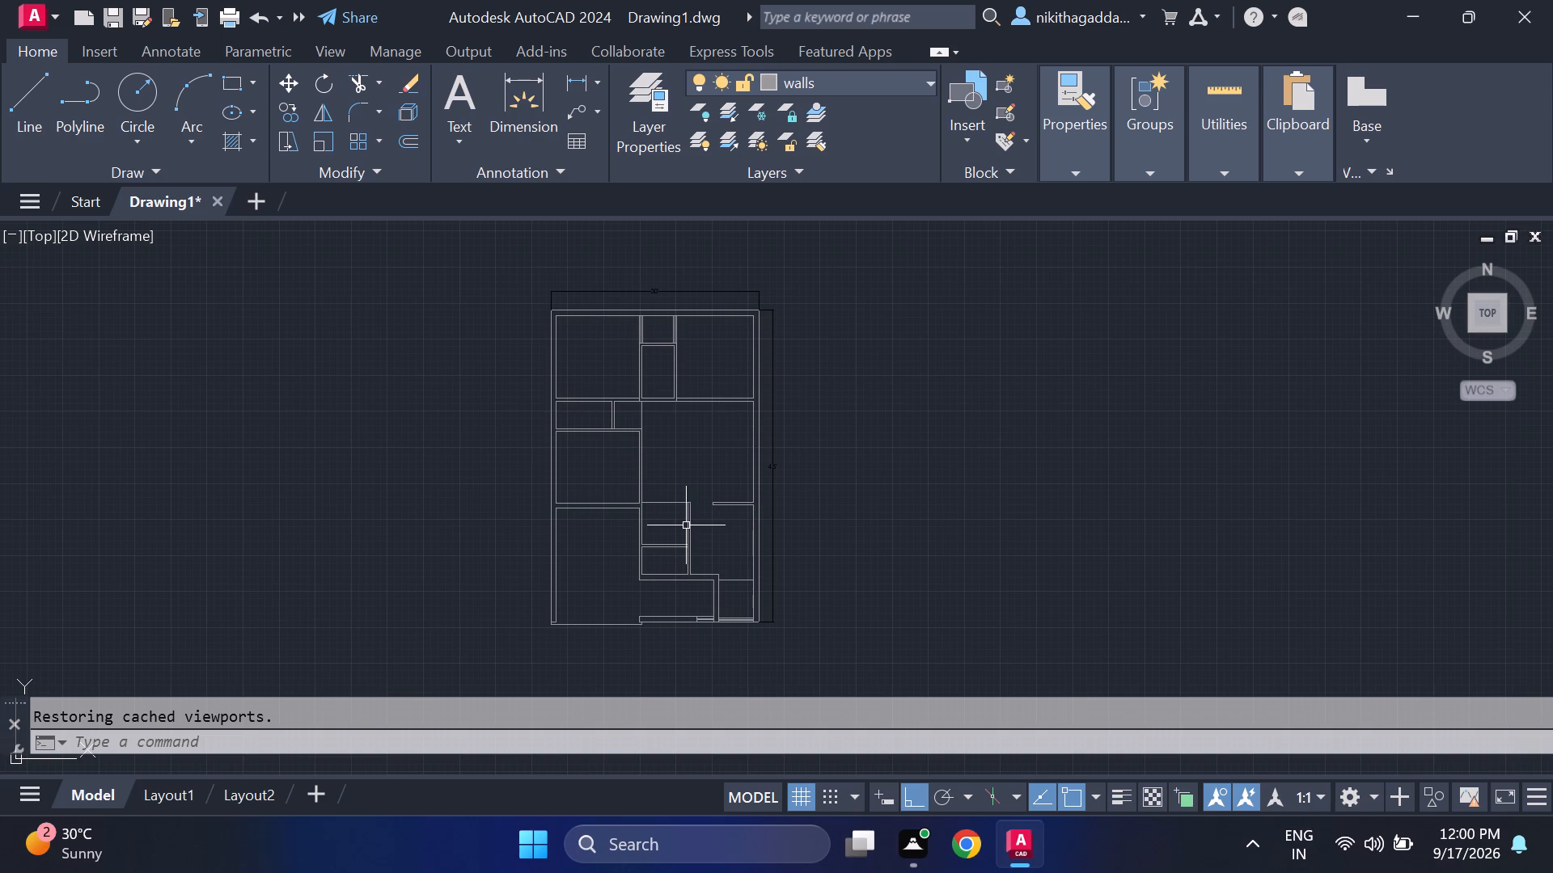
{"action": "key", "text": "i"}
{"action": "key", "text": "Return"}
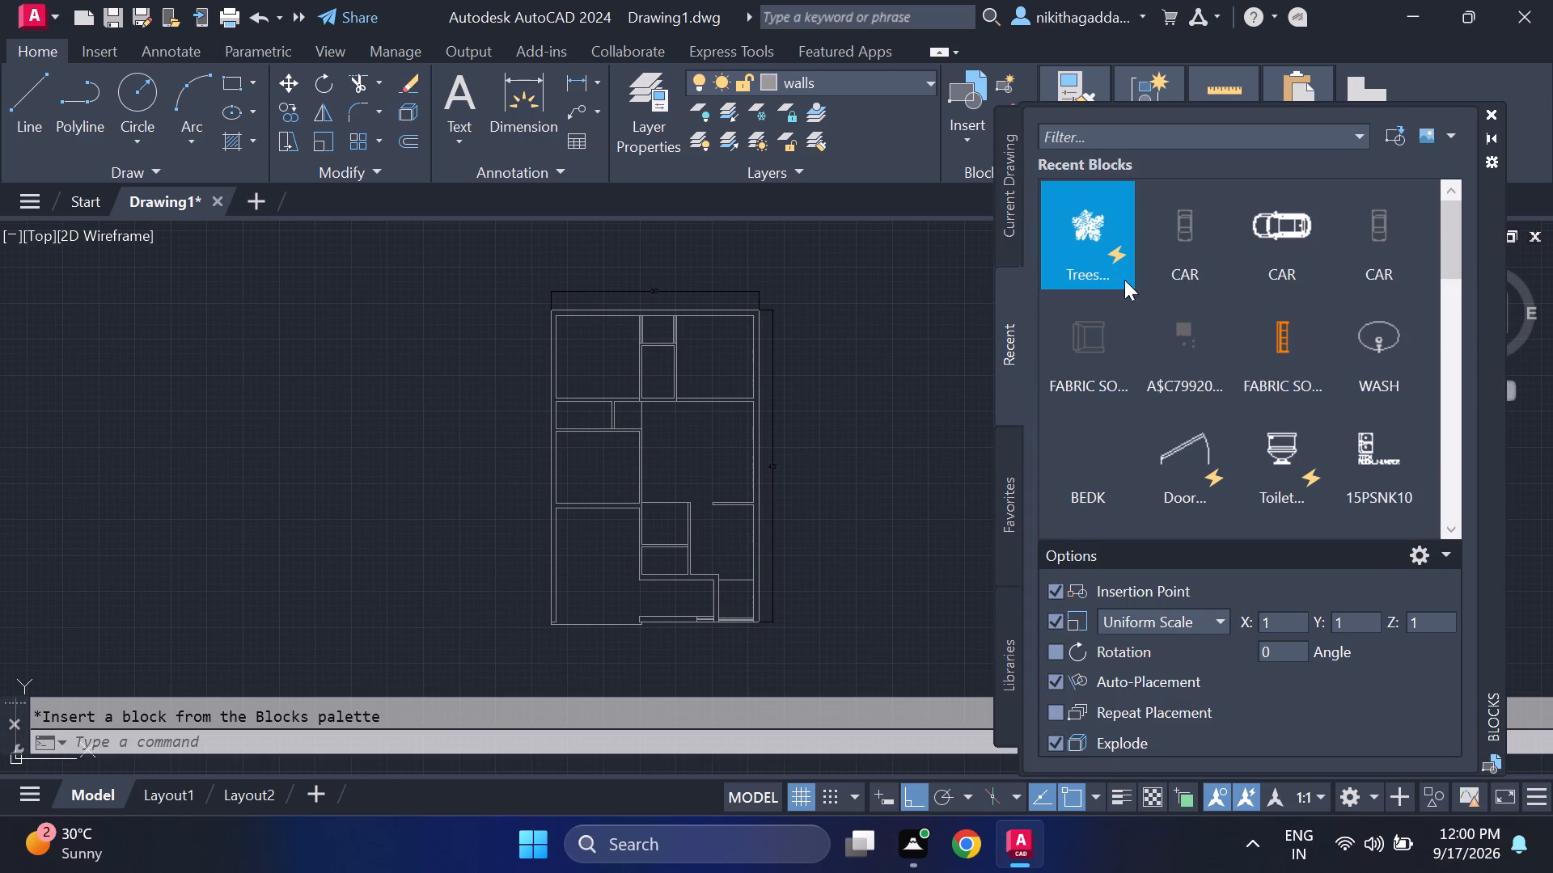
{"action": "left_click", "coordinate": [916, 79]}
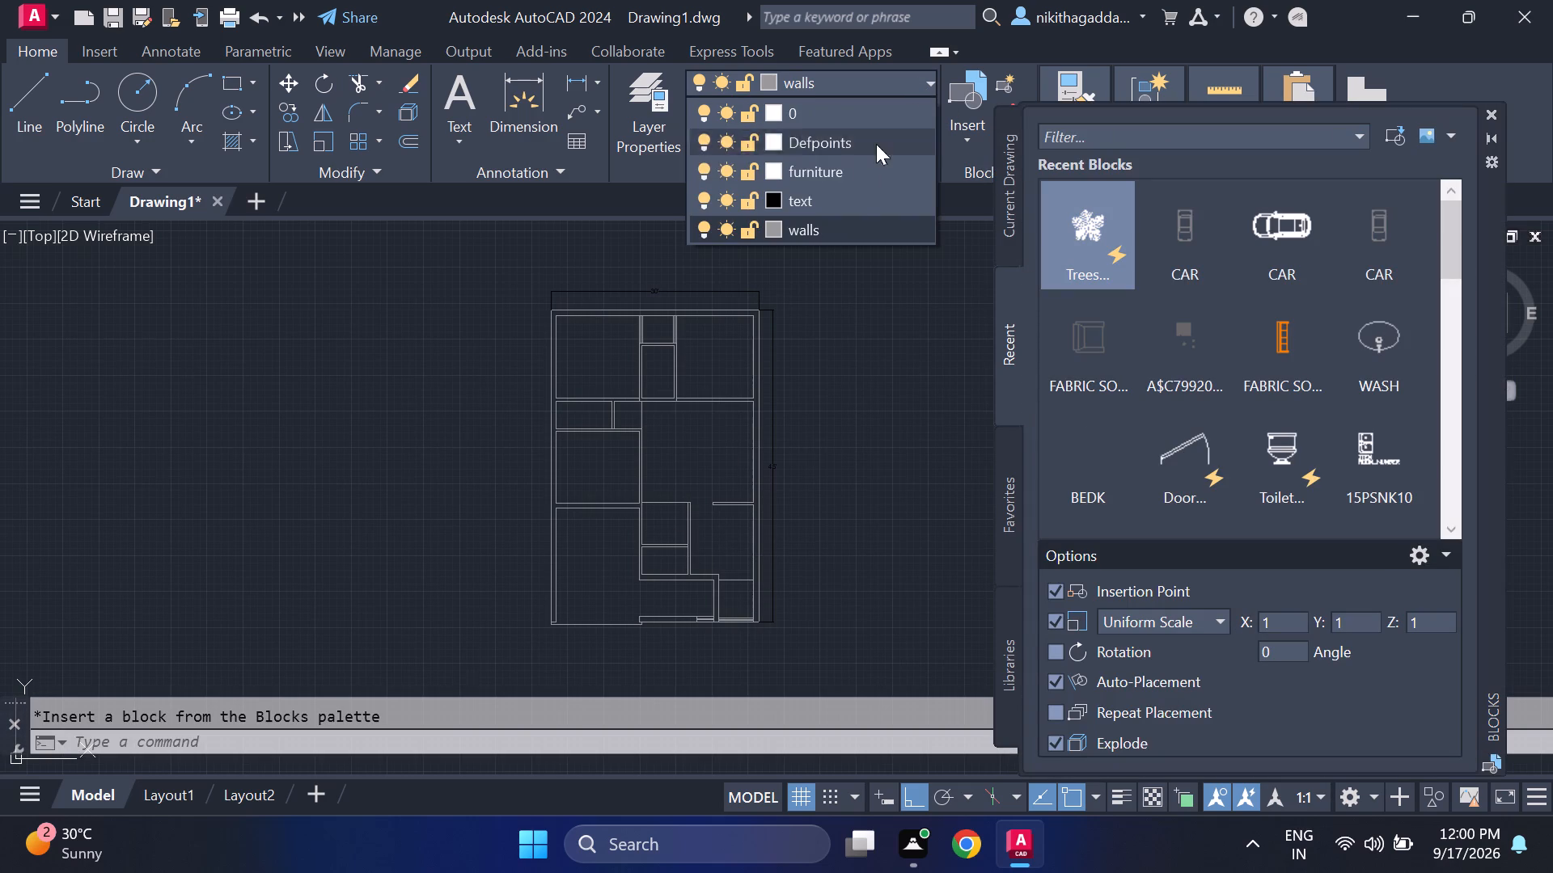
{"action": "left_click", "coordinate": [845, 176]}
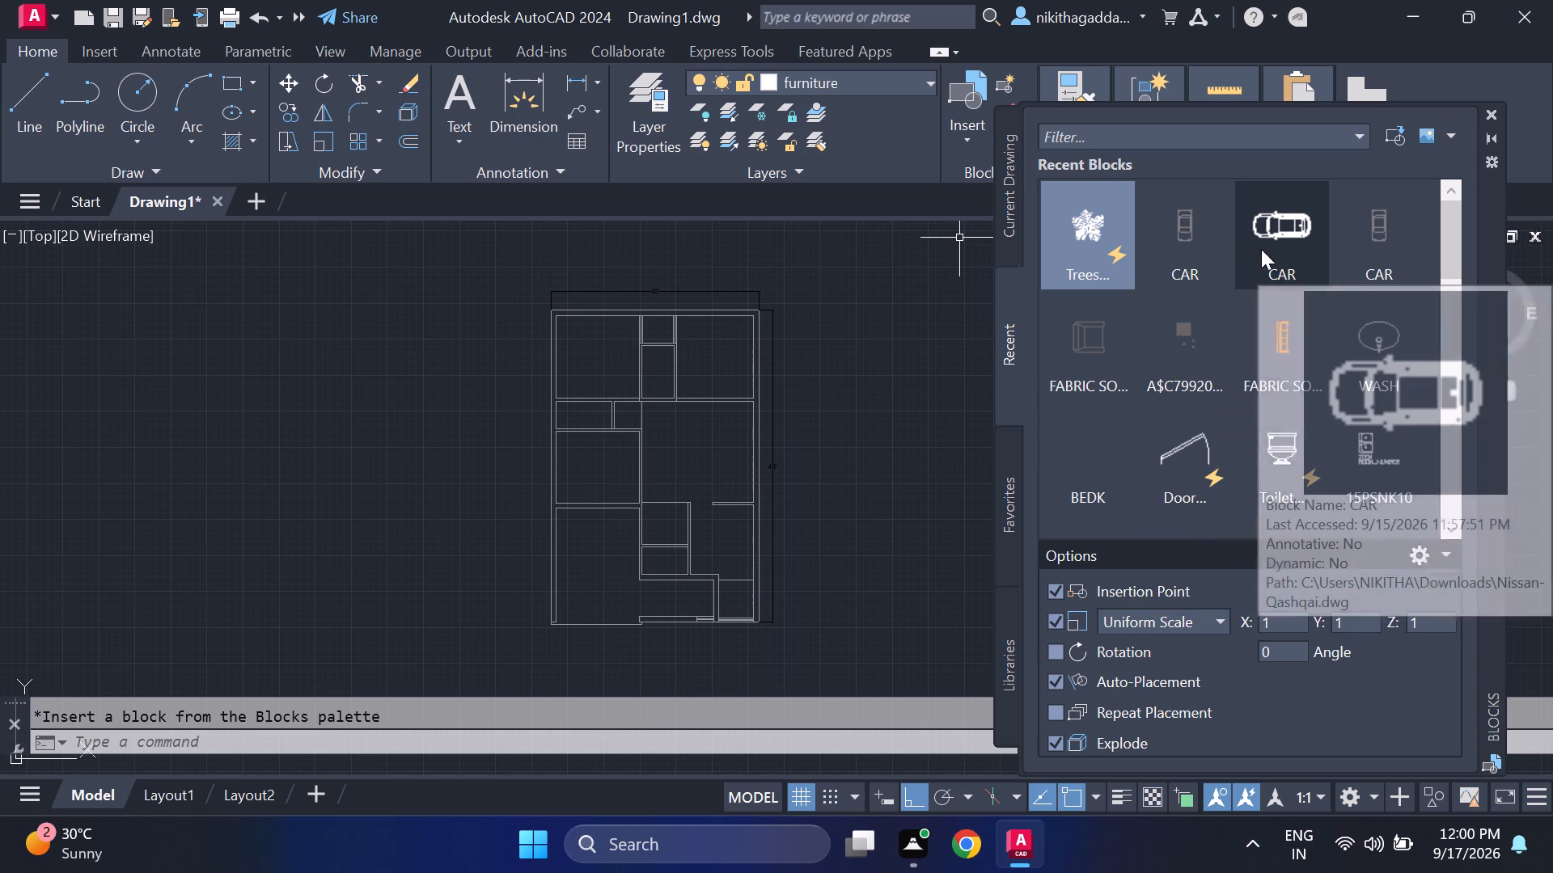
Insert the white side-facing CAR block and the FABRIC SOFA 4S block in the empty area left of the floor plan.
{"action": "left_click_drag", "start_coordinate": [1272, 205], "coordinate": [591, 412]}
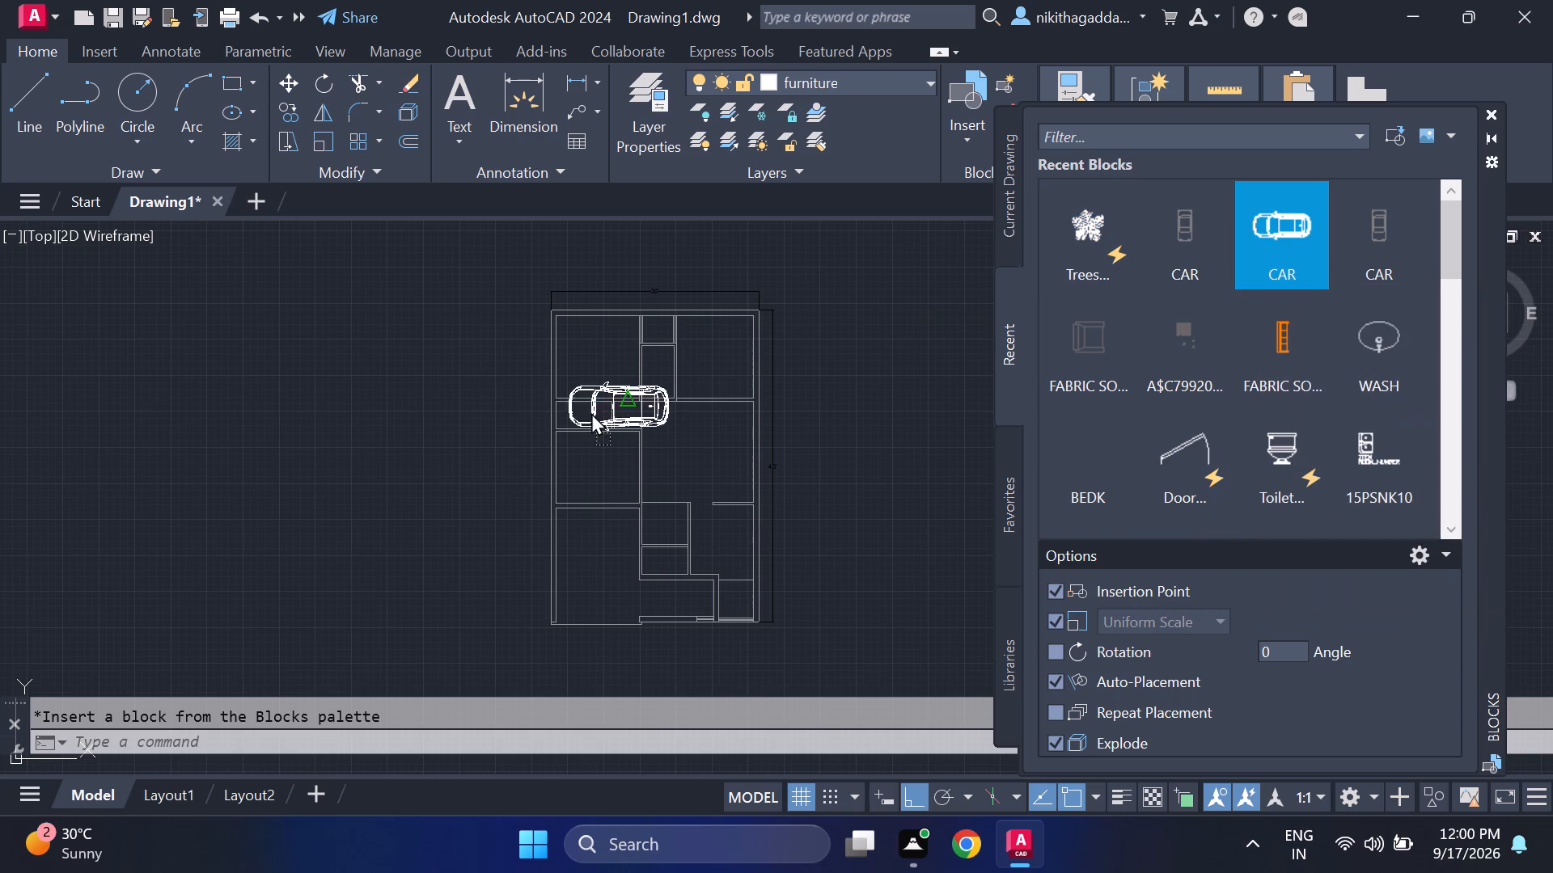
{"action": "left_click_drag", "start_coordinate": [591, 412], "coordinate": [322, 435]}
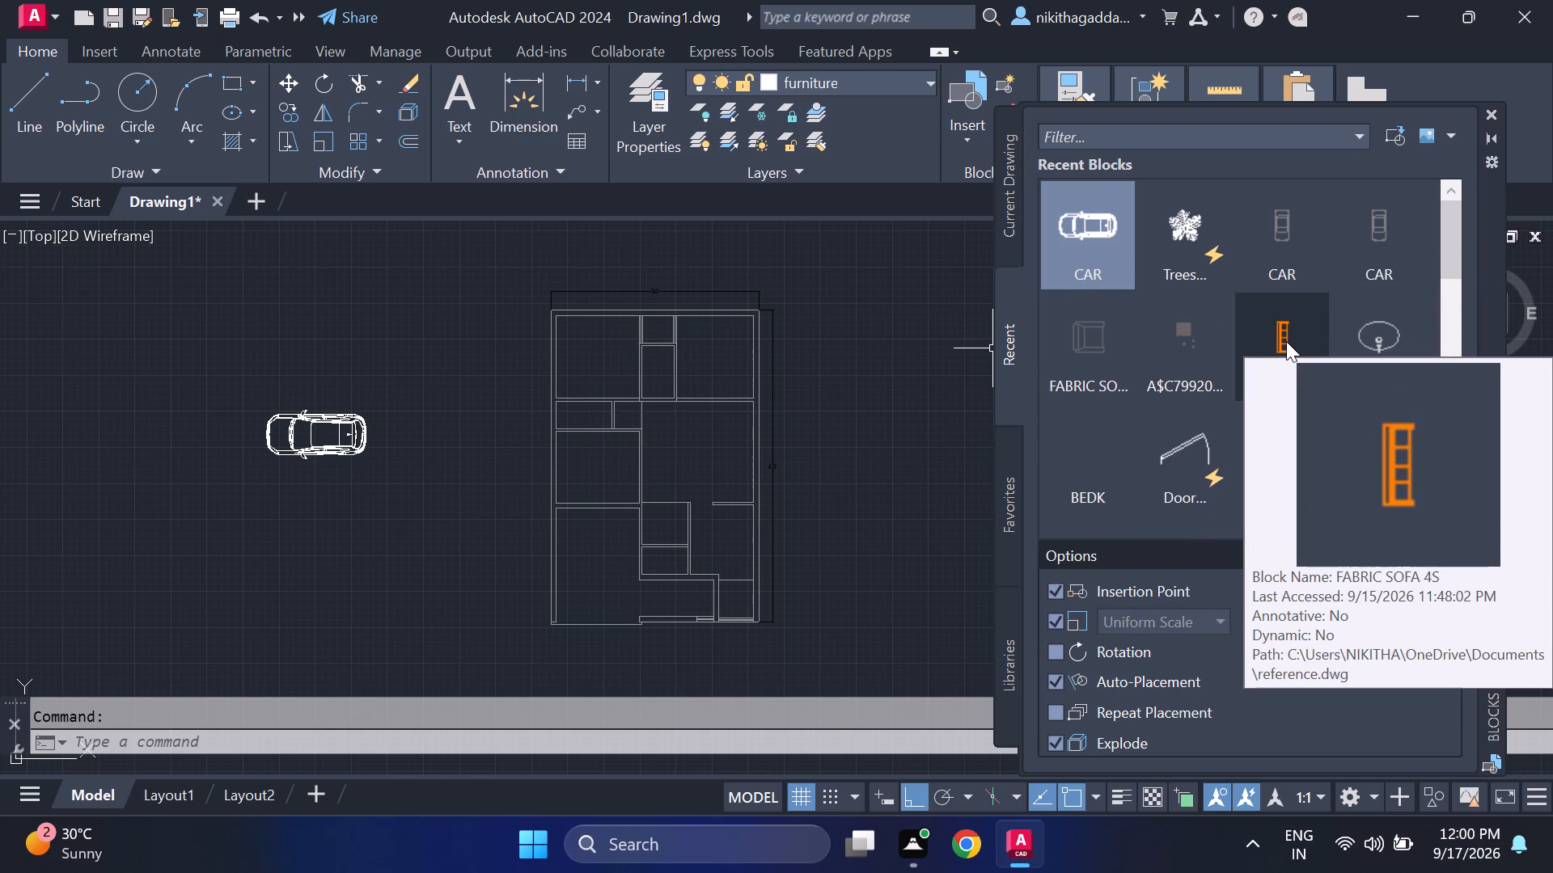
{"action": "left_click_drag", "start_coordinate": [1286, 341], "coordinate": [317, 518]}
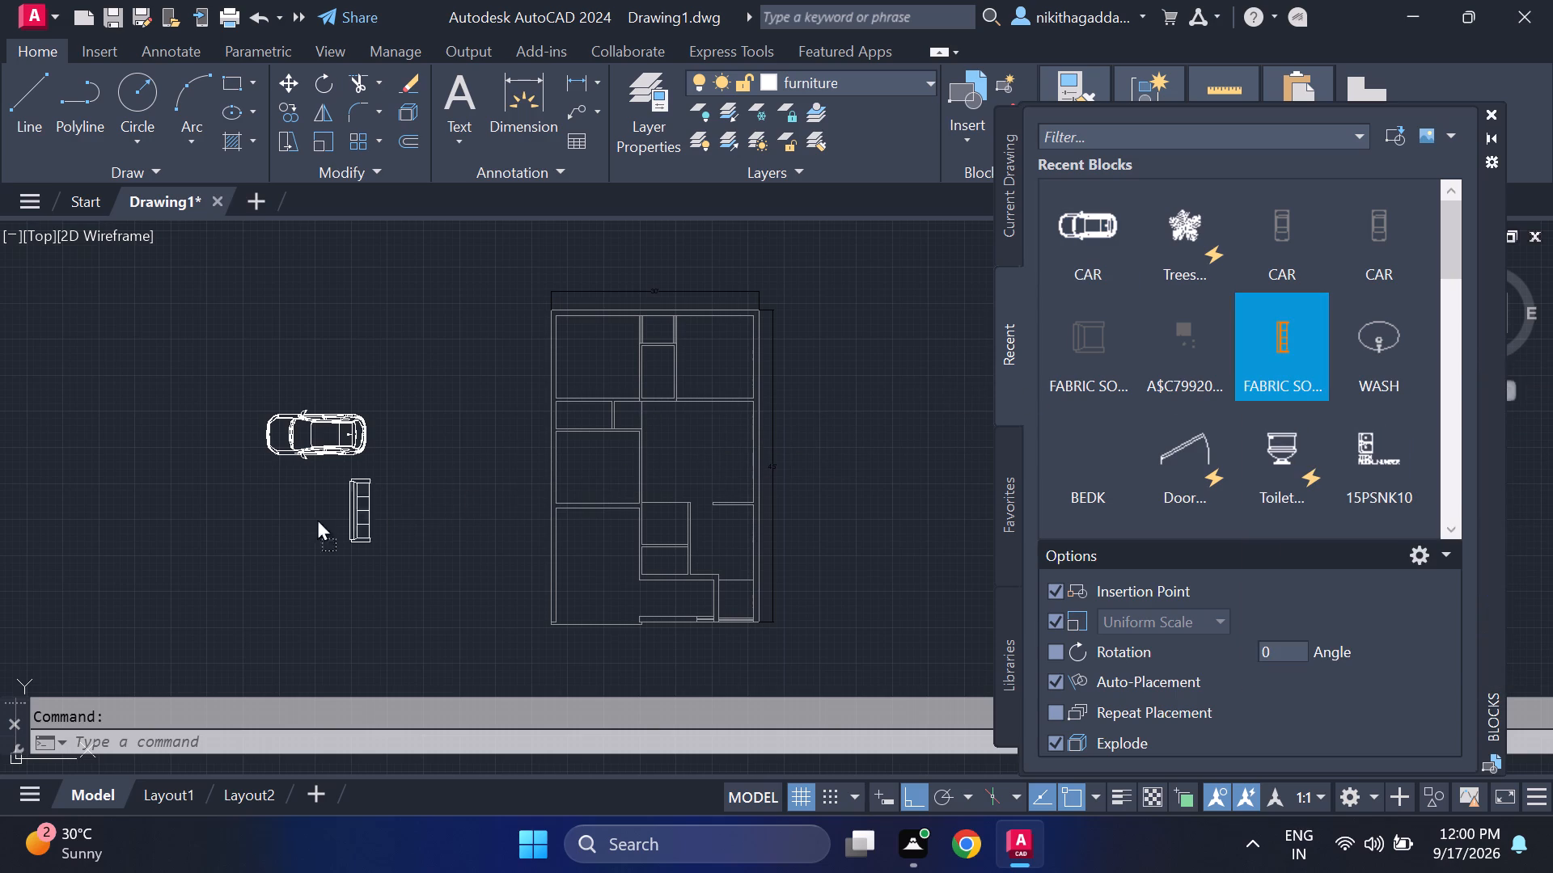
{"action": "left_click_drag", "start_coordinate": [317, 518], "coordinate": [234, 528]}
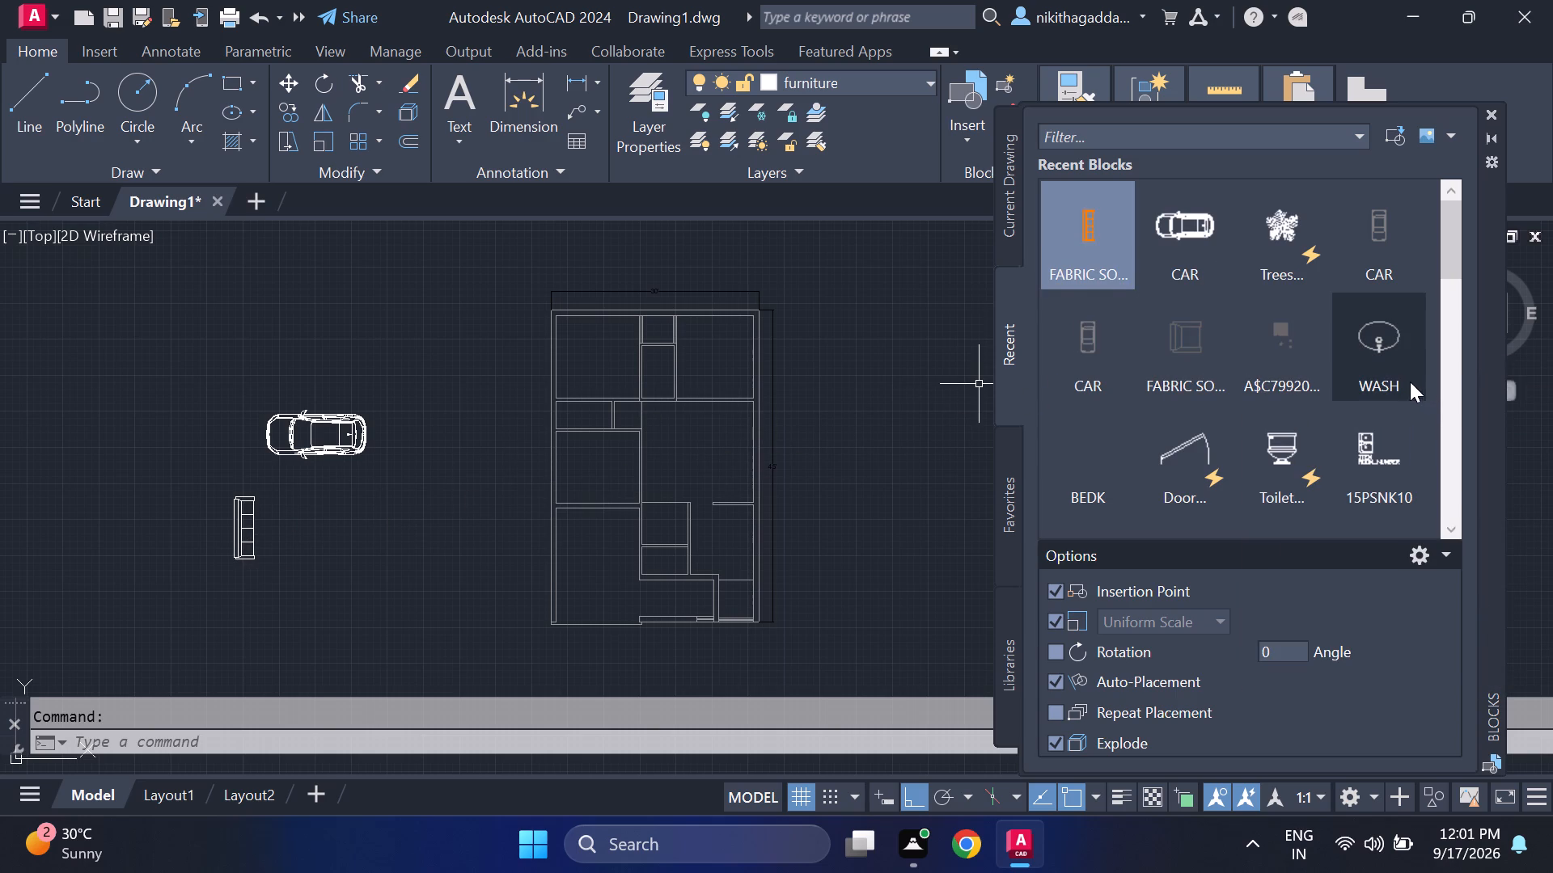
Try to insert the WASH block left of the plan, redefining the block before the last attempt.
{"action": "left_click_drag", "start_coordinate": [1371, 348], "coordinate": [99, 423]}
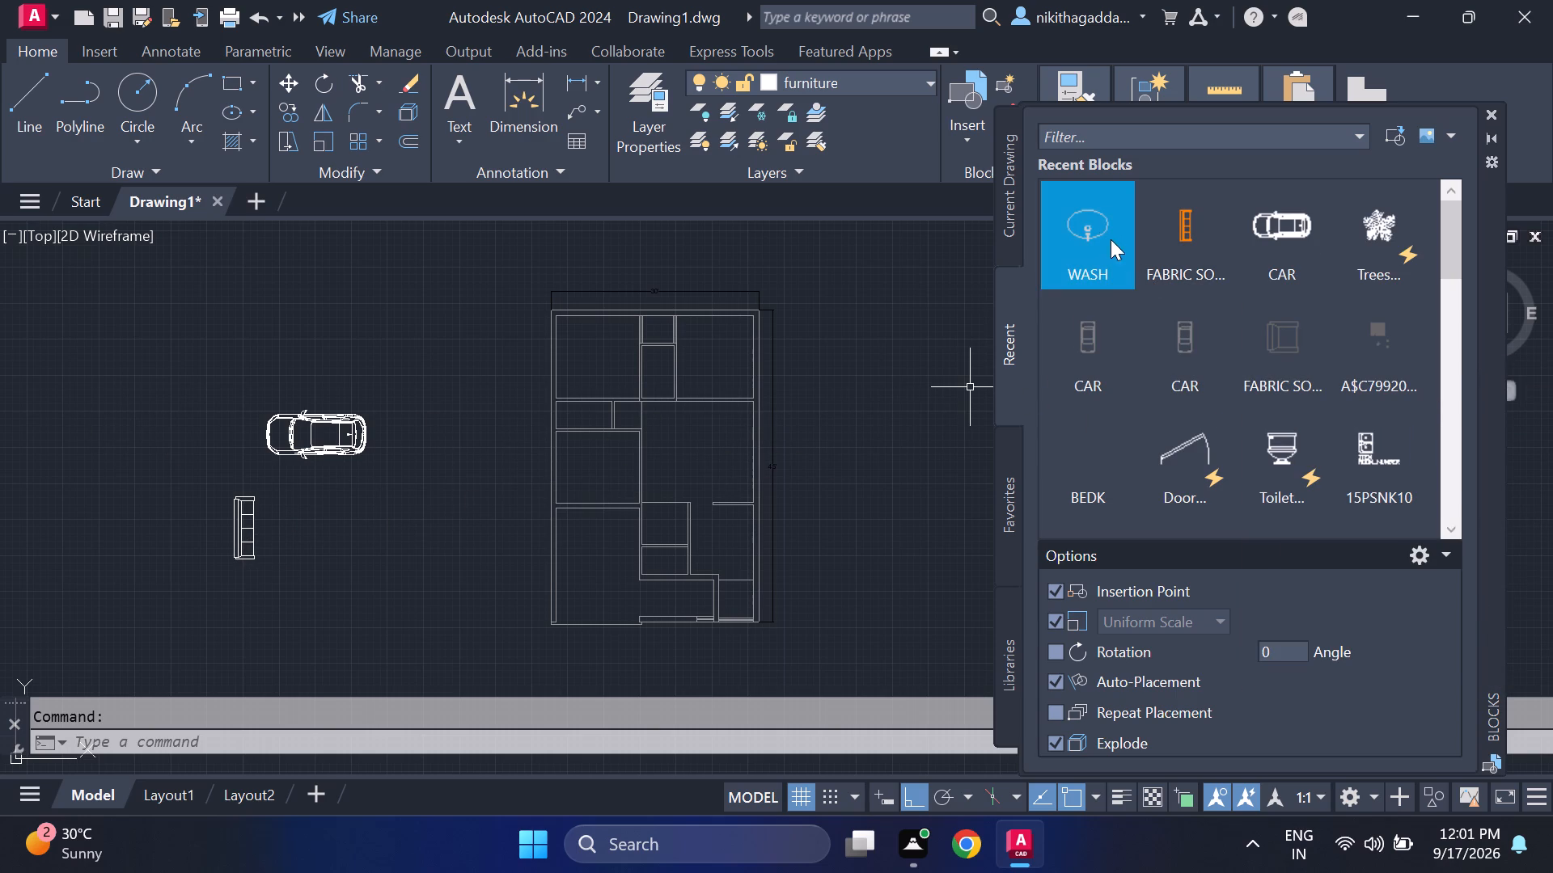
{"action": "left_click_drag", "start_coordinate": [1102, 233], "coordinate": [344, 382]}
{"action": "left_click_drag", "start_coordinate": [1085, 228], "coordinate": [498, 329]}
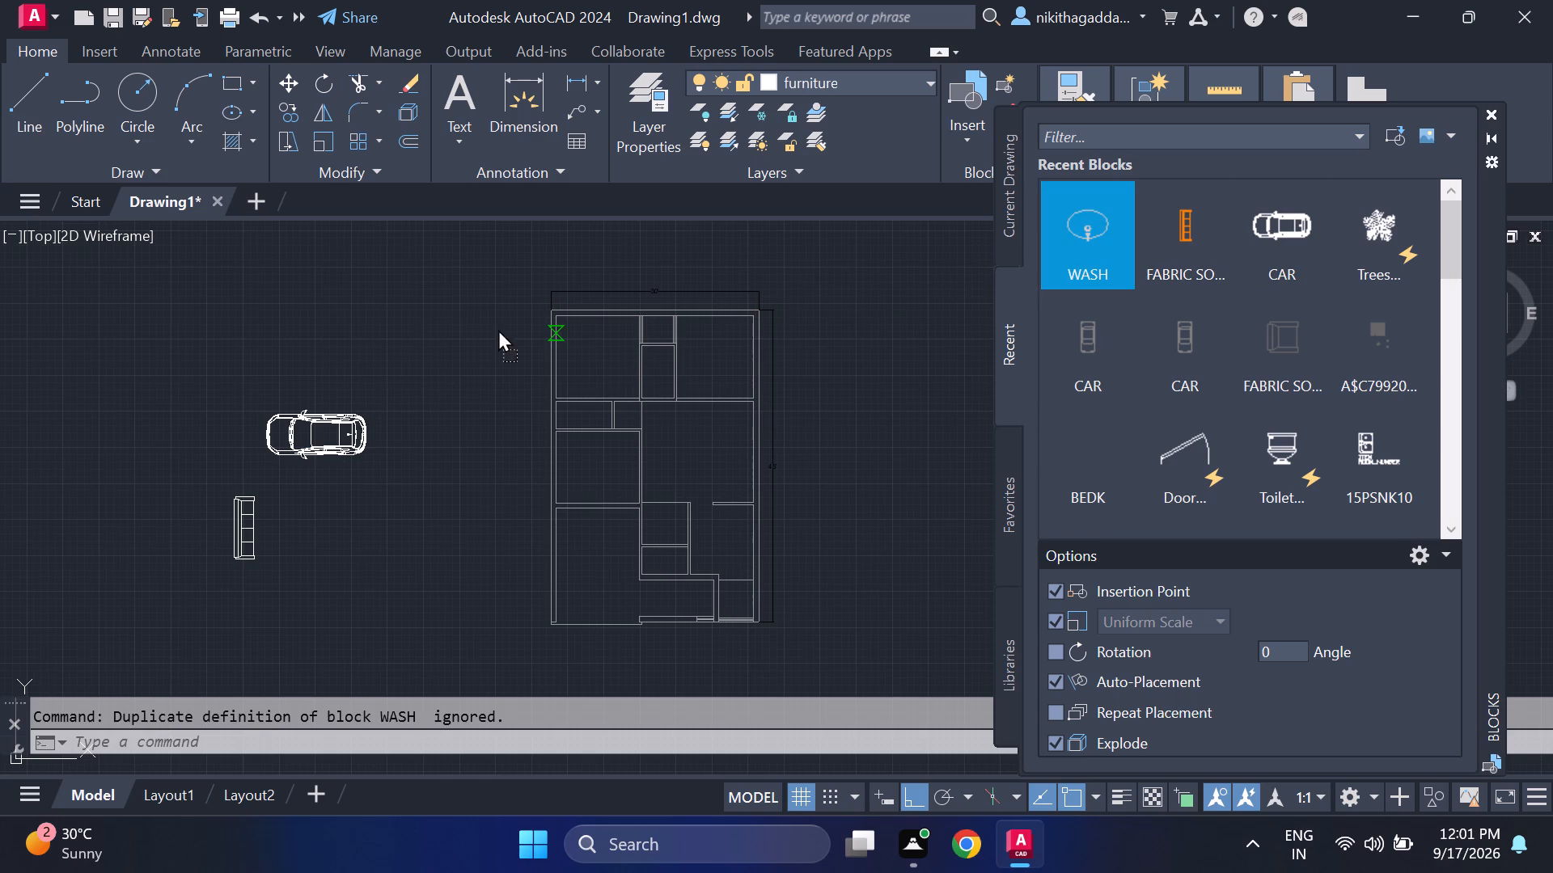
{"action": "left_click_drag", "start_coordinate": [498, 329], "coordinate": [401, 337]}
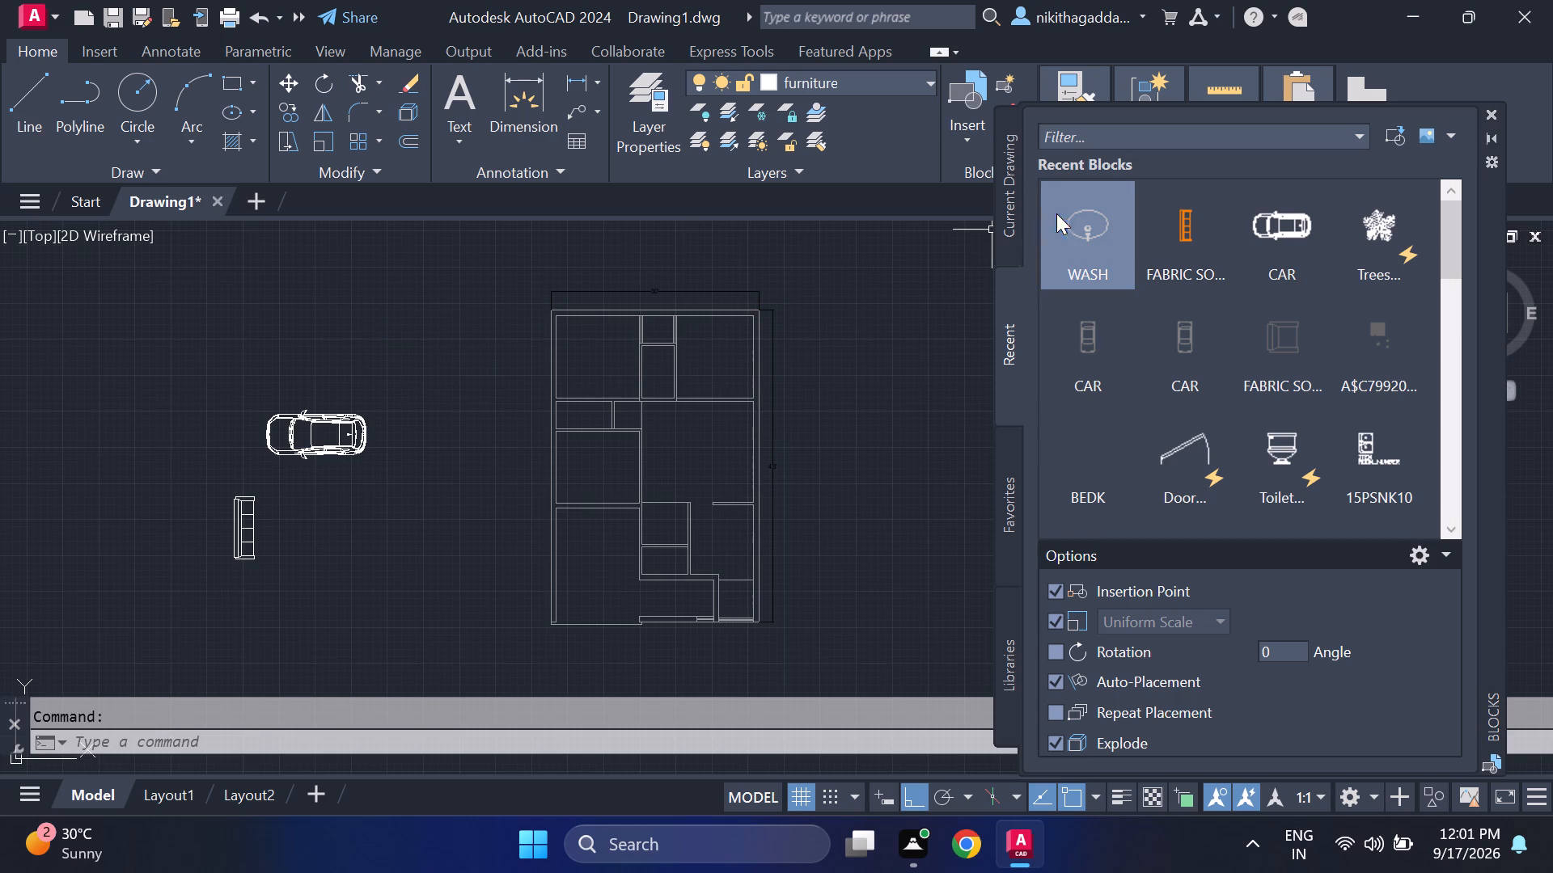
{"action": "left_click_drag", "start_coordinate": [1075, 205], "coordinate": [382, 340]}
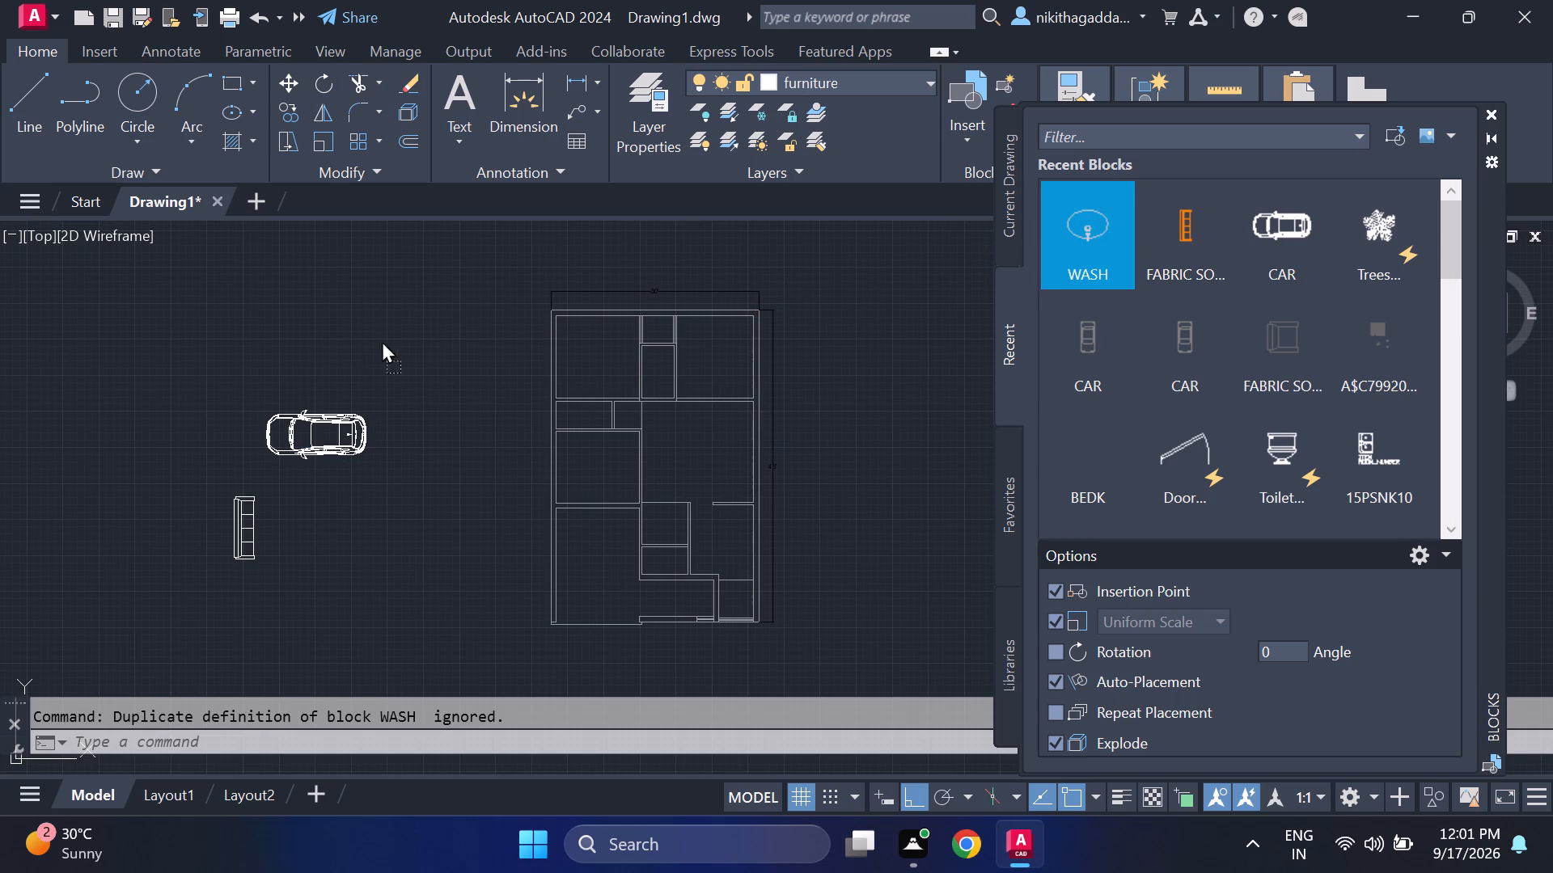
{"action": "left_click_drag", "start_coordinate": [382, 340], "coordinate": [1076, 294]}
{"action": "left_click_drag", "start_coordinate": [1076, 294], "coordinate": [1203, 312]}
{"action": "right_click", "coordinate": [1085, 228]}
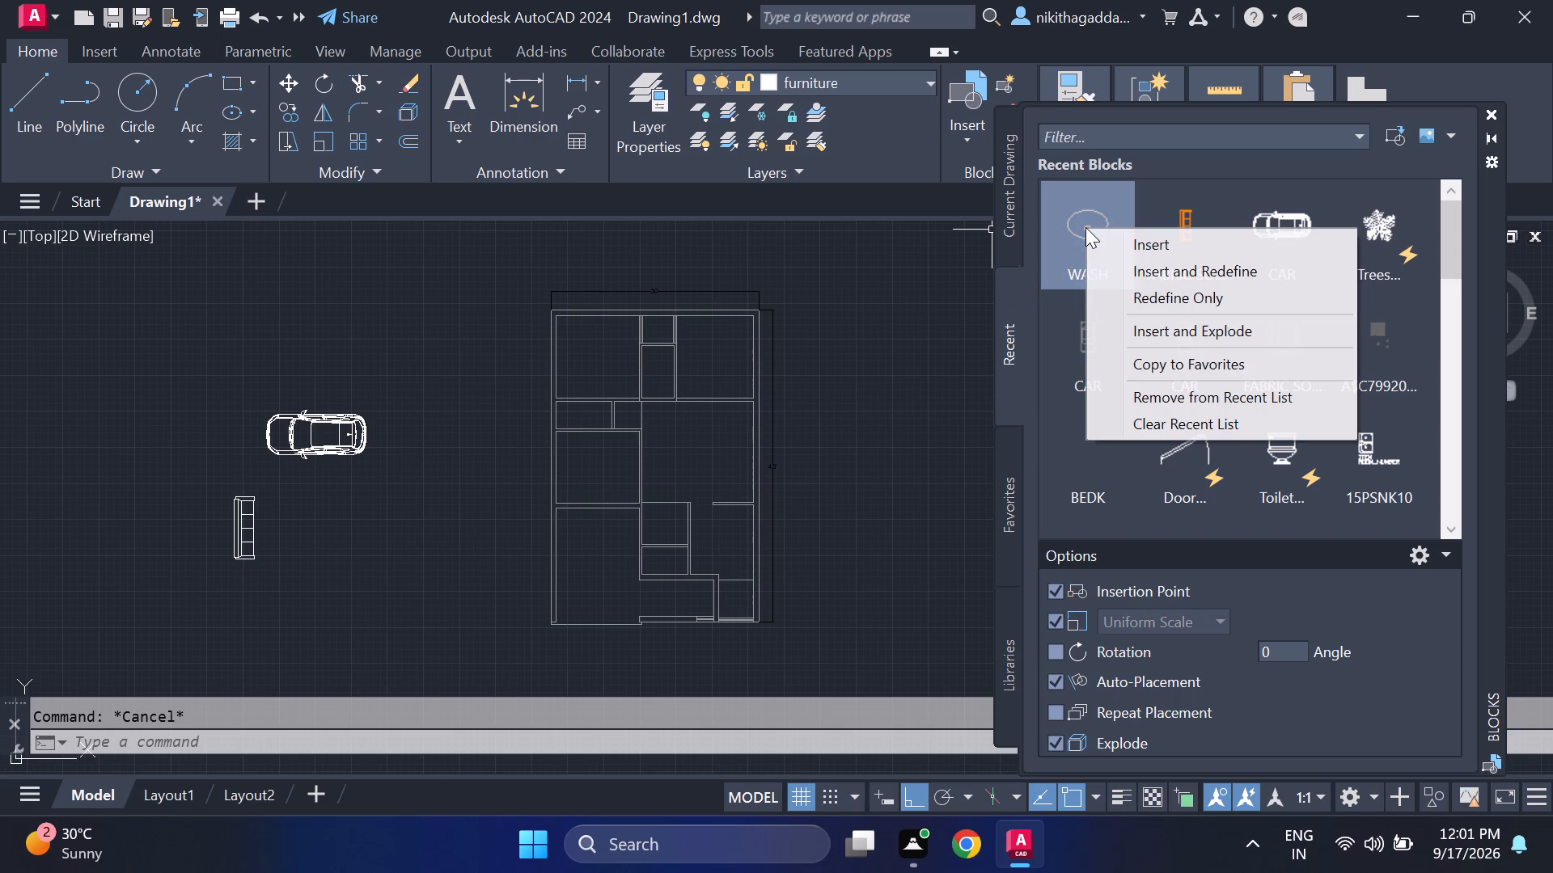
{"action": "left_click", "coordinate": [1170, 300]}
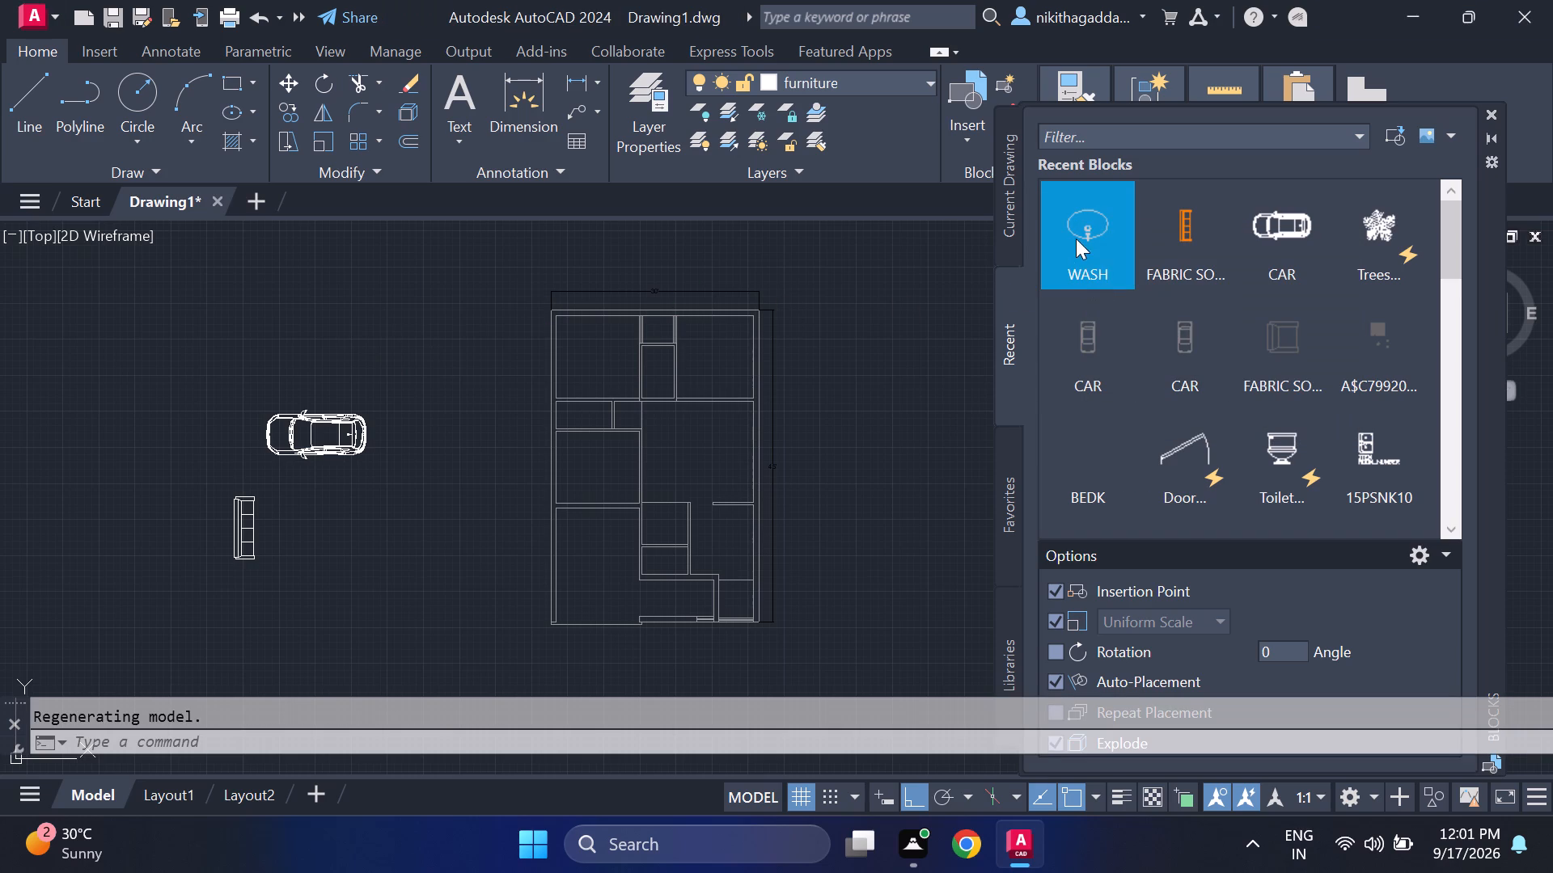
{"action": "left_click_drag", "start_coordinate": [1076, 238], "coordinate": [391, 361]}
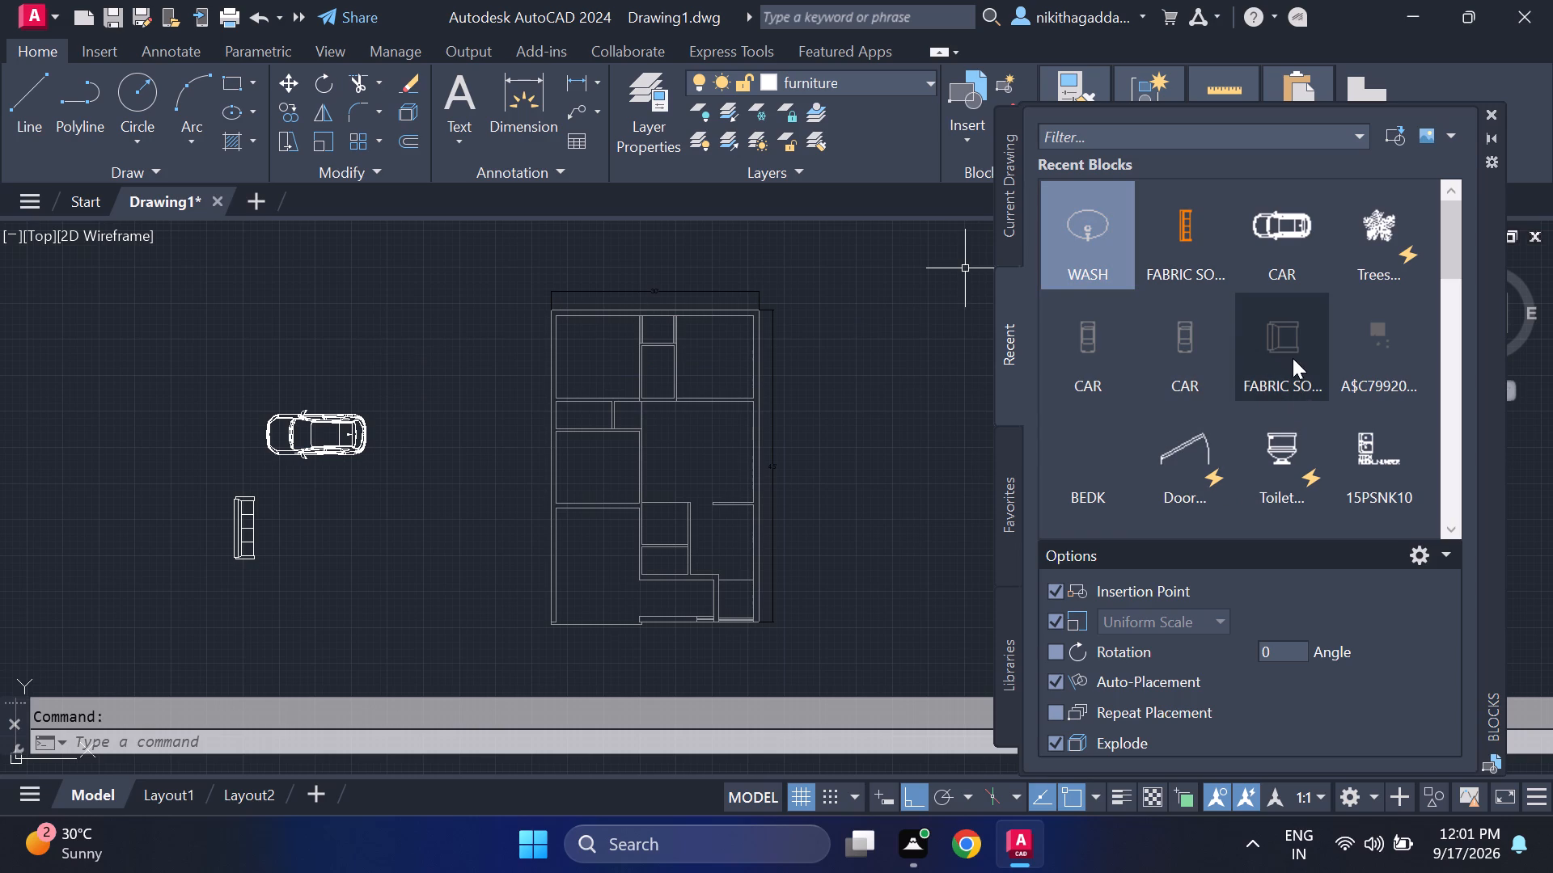
Insert the single-seat FABRIC SOFA block beside the four-seat sofa and the recent A$C79920… block between it and the plan.
{"action": "left_click_drag", "start_coordinate": [1293, 358], "coordinate": [277, 532]}
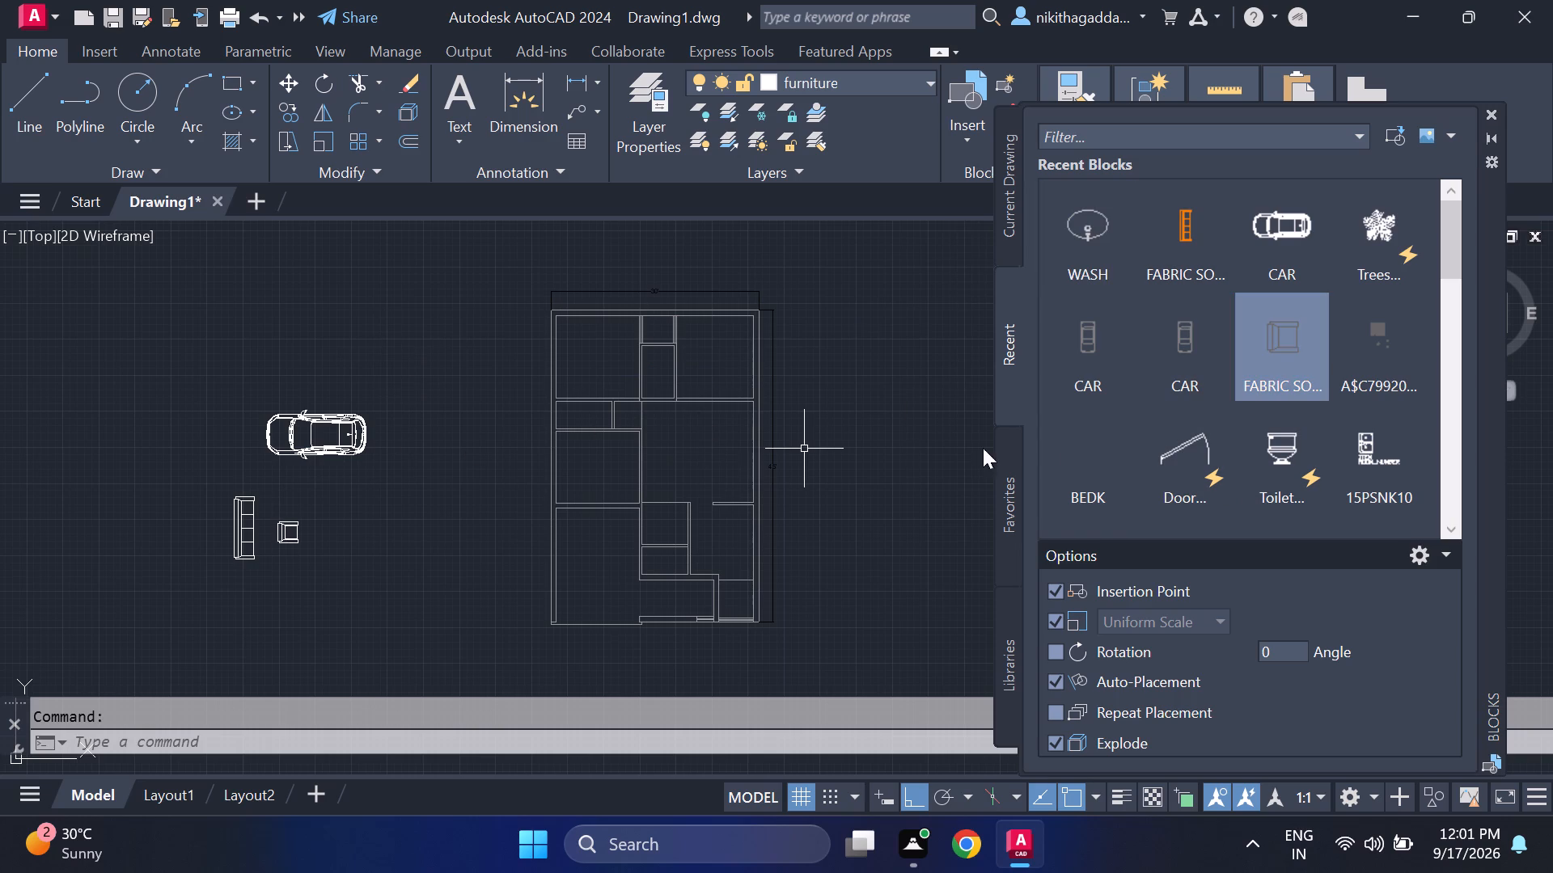
{"action": "left_click_drag", "start_coordinate": [1373, 333], "coordinate": [666, 515]}
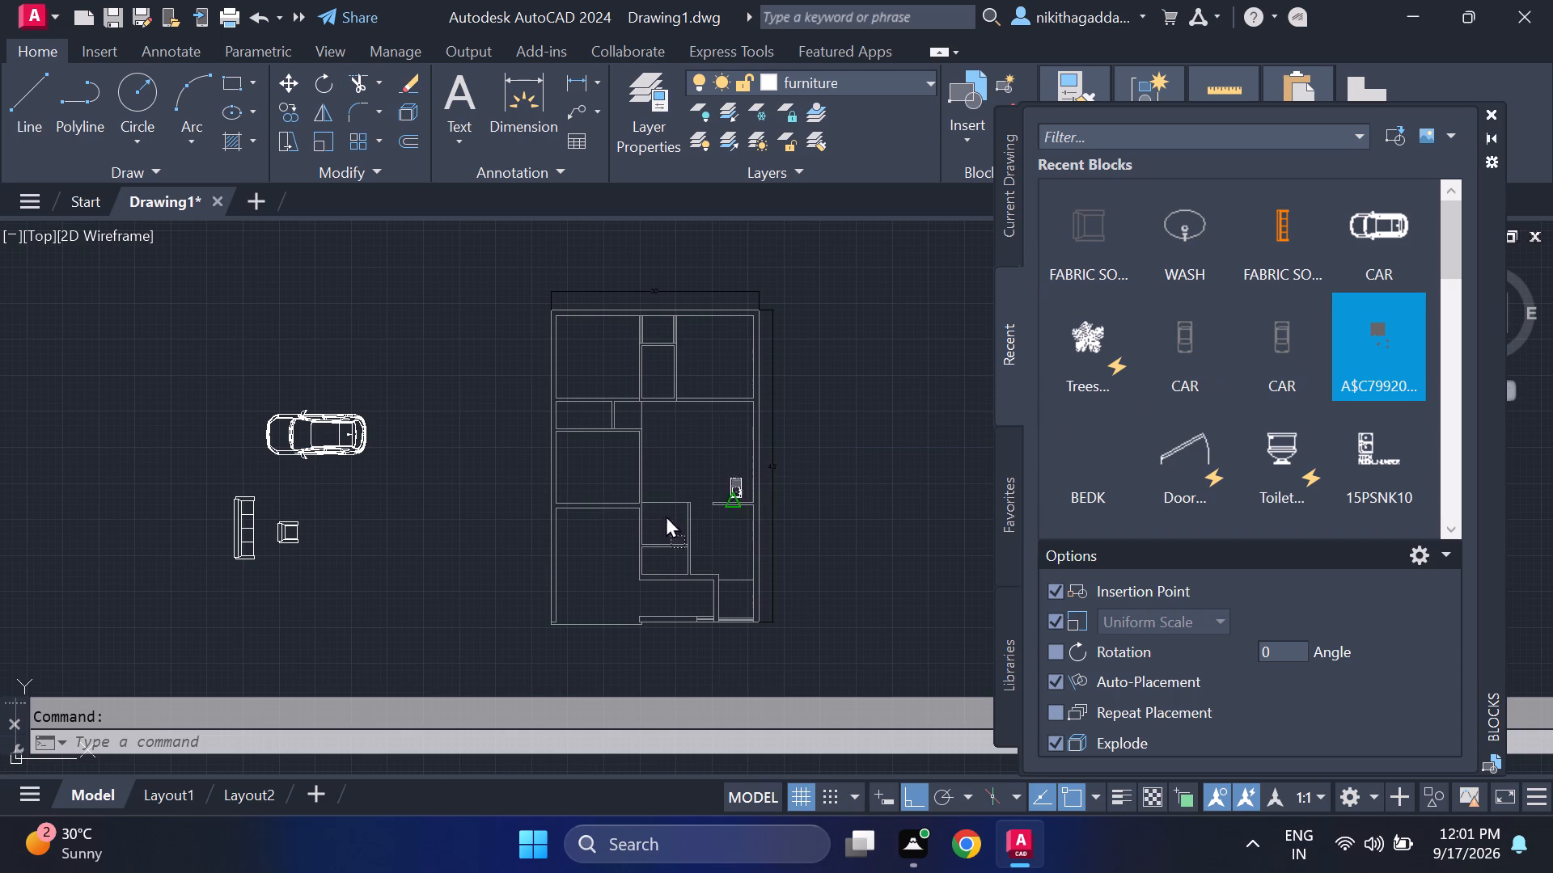
{"action": "left_click_drag", "start_coordinate": [666, 515], "coordinate": [412, 558]}
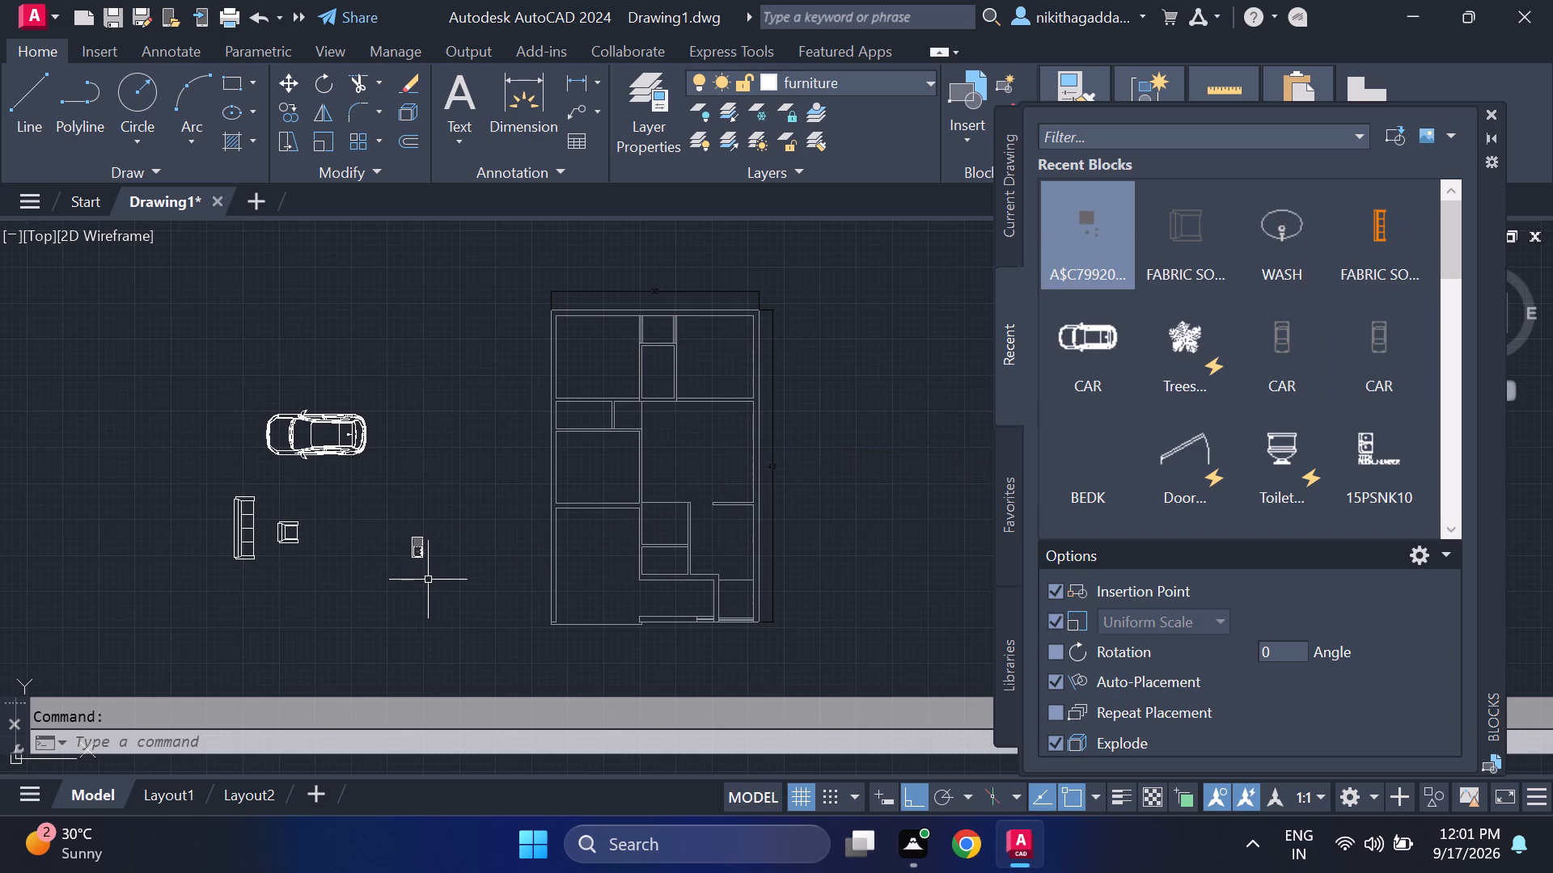
Insert the Toilet - Imperial block in the empty area left of the plan, below the A$C79920… block.
{"action": "scroll", "coordinate": [428, 578], "scroll_direction": "up", "scroll_amount": 2}
{"action": "scroll", "coordinate": [428, 578], "scroll_direction": "down", "scroll_amount": 2}
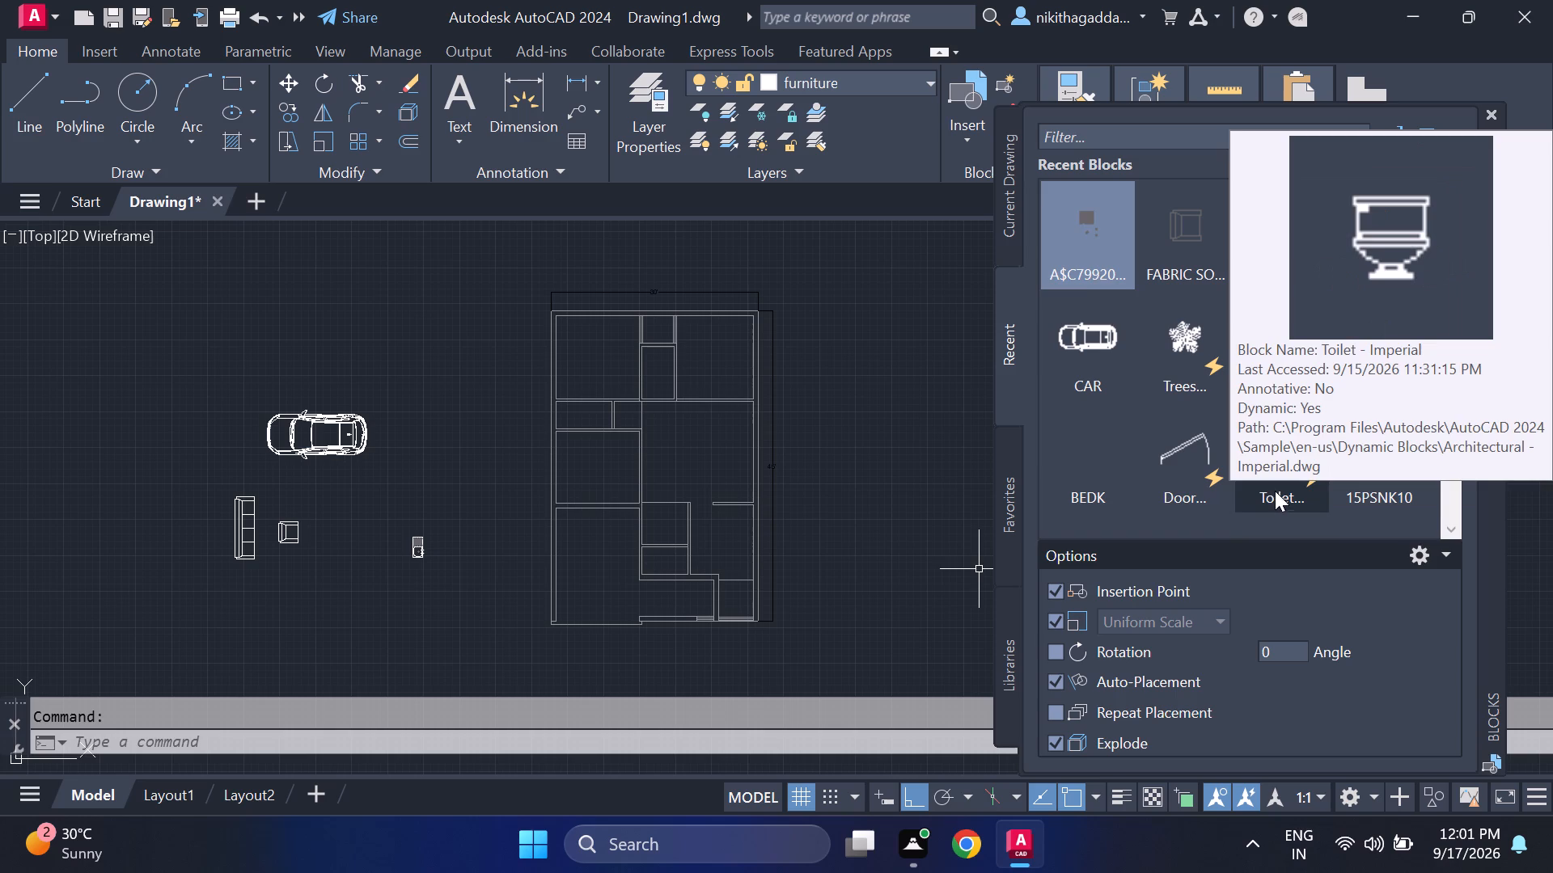
{"action": "left_click_drag", "start_coordinate": [1274, 488], "coordinate": [383, 618]}
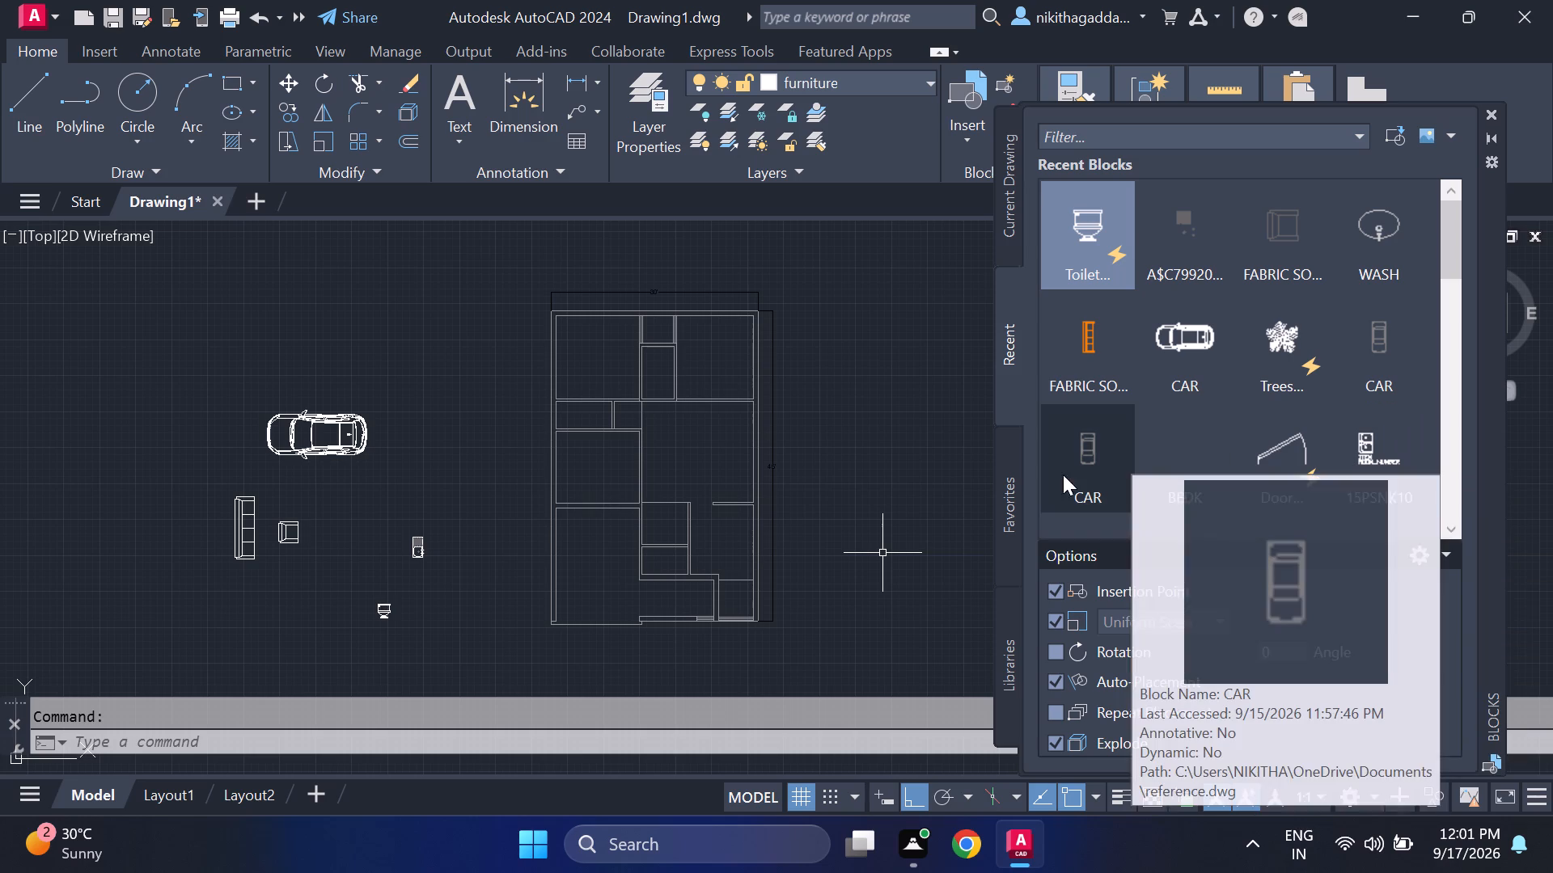
Find the white Dining Set - 36 x 72 in. block among the recent blocks and insert it left of the four-seat sofa.
{"action": "scroll", "coordinate": [1184, 394], "scroll_direction": "down", "scroll_amount": 2}
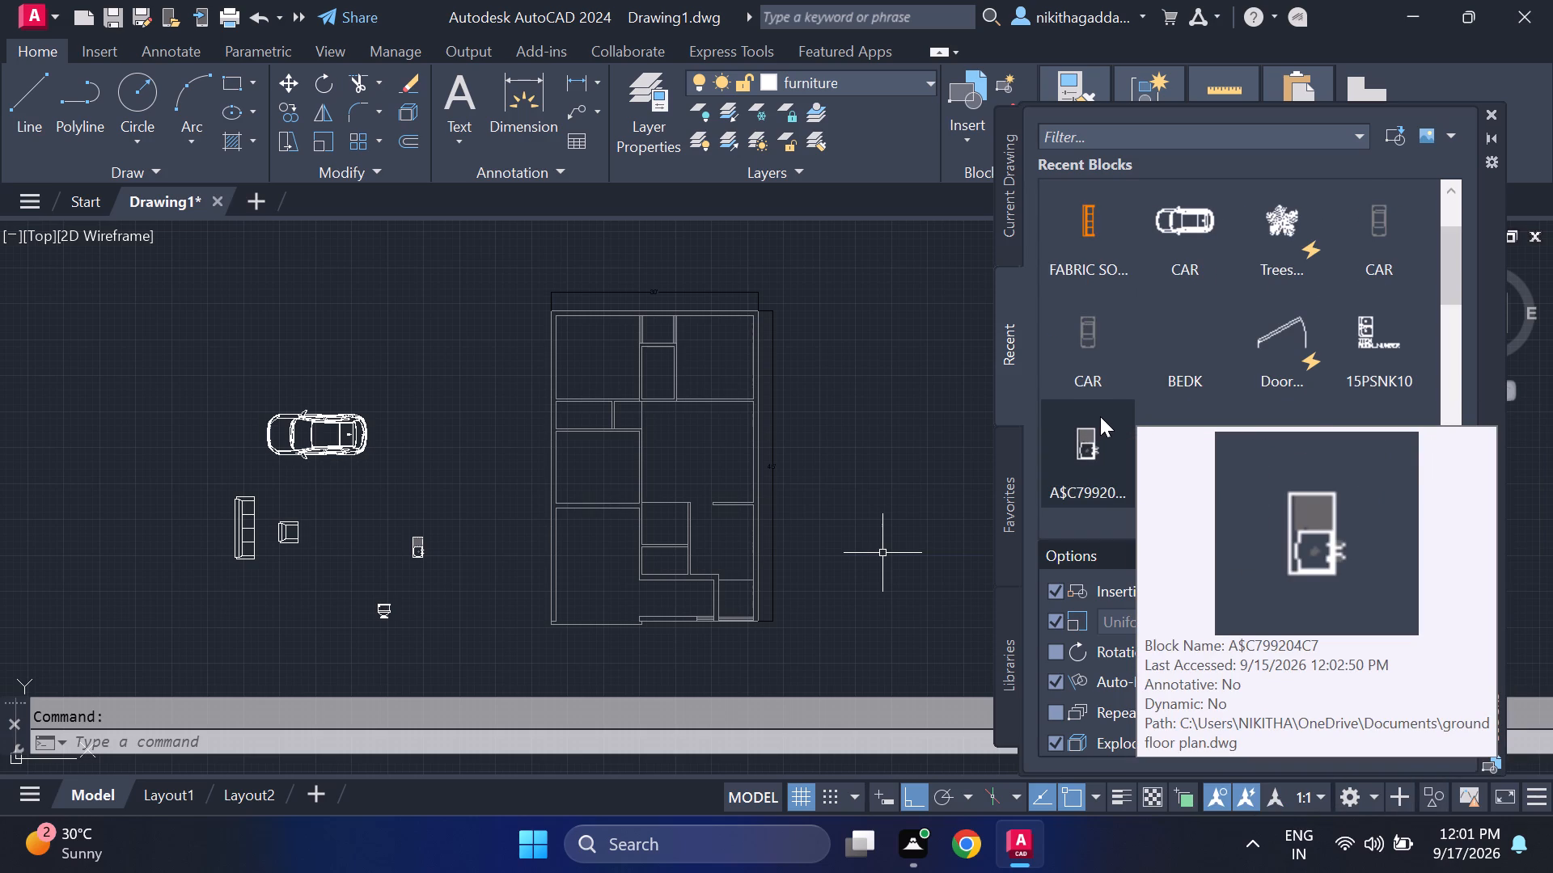
{"action": "scroll", "coordinate": [1100, 416], "scroll_direction": "down", "scroll_amount": 1}
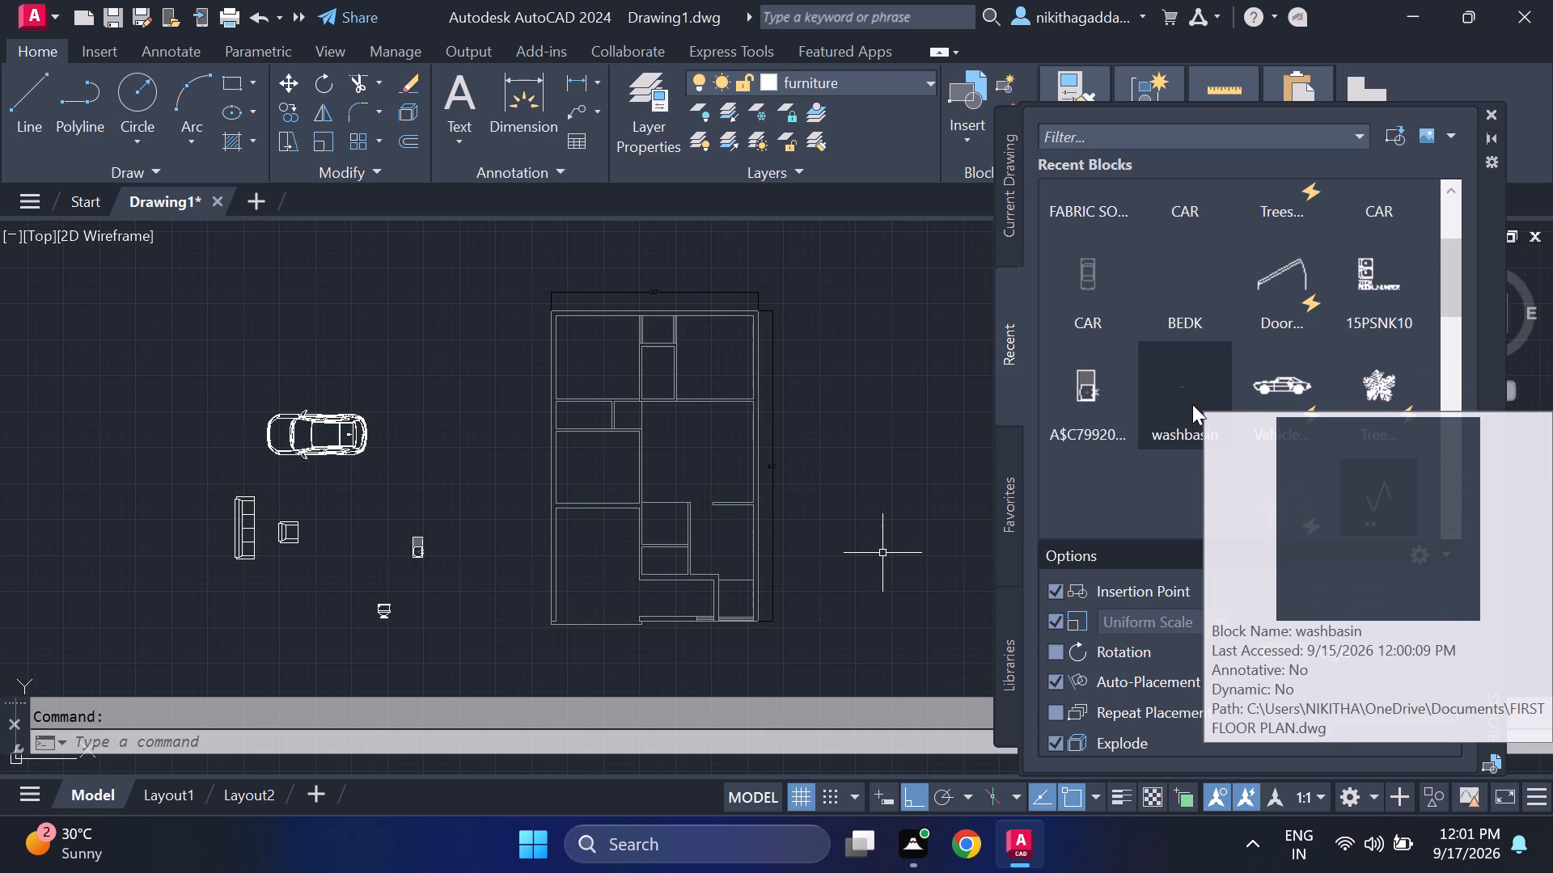
{"action": "scroll", "coordinate": [1191, 404], "scroll_direction": "down", "scroll_amount": 6}
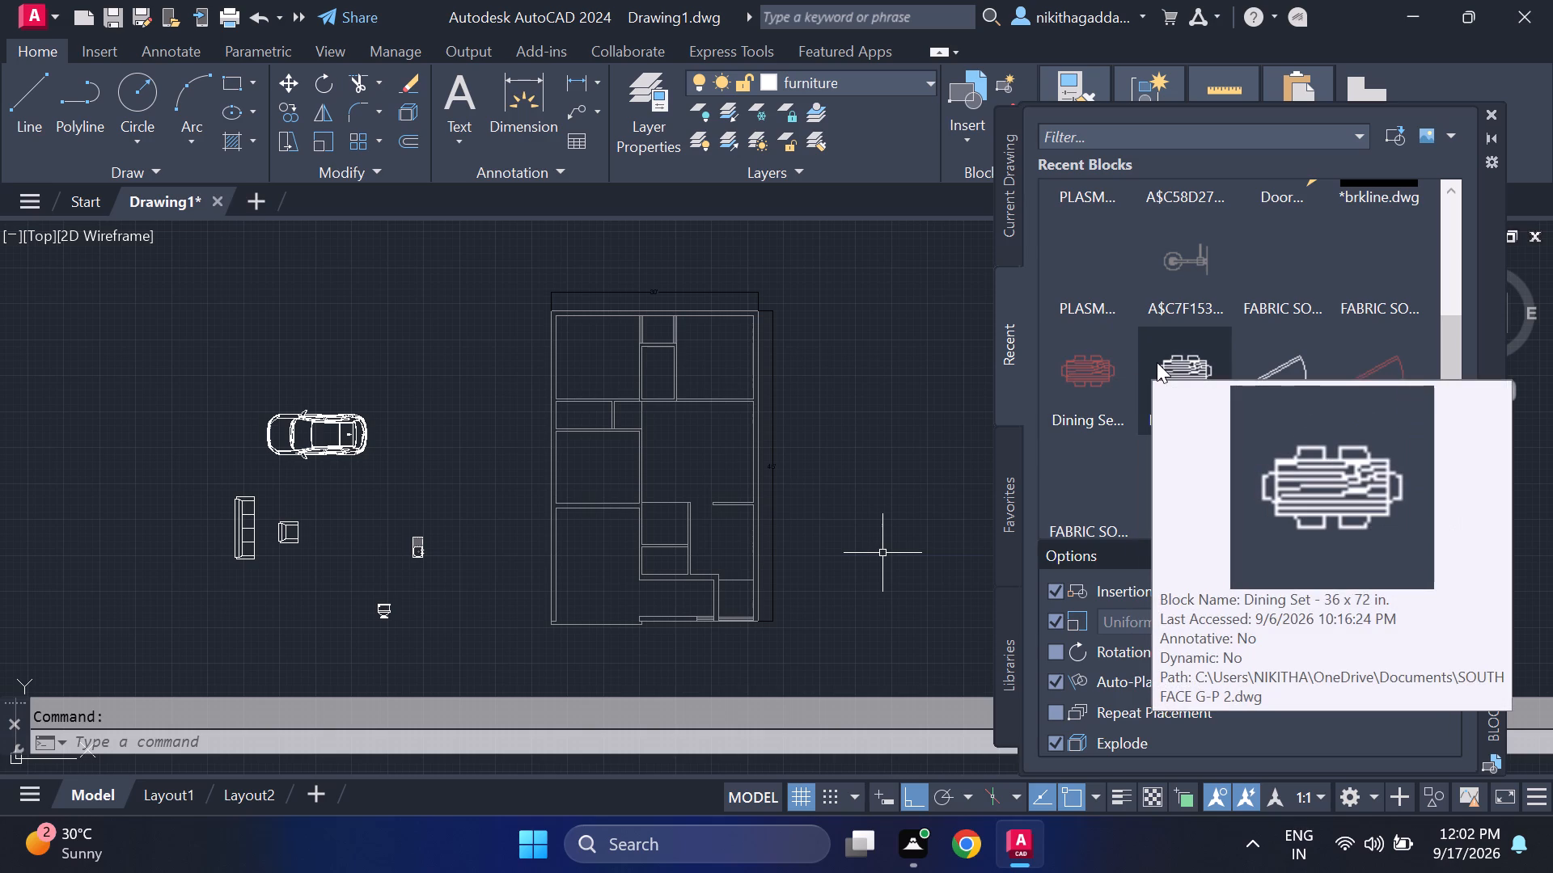
{"action": "left_click_drag", "start_coordinate": [1157, 362], "coordinate": [0, 512]}
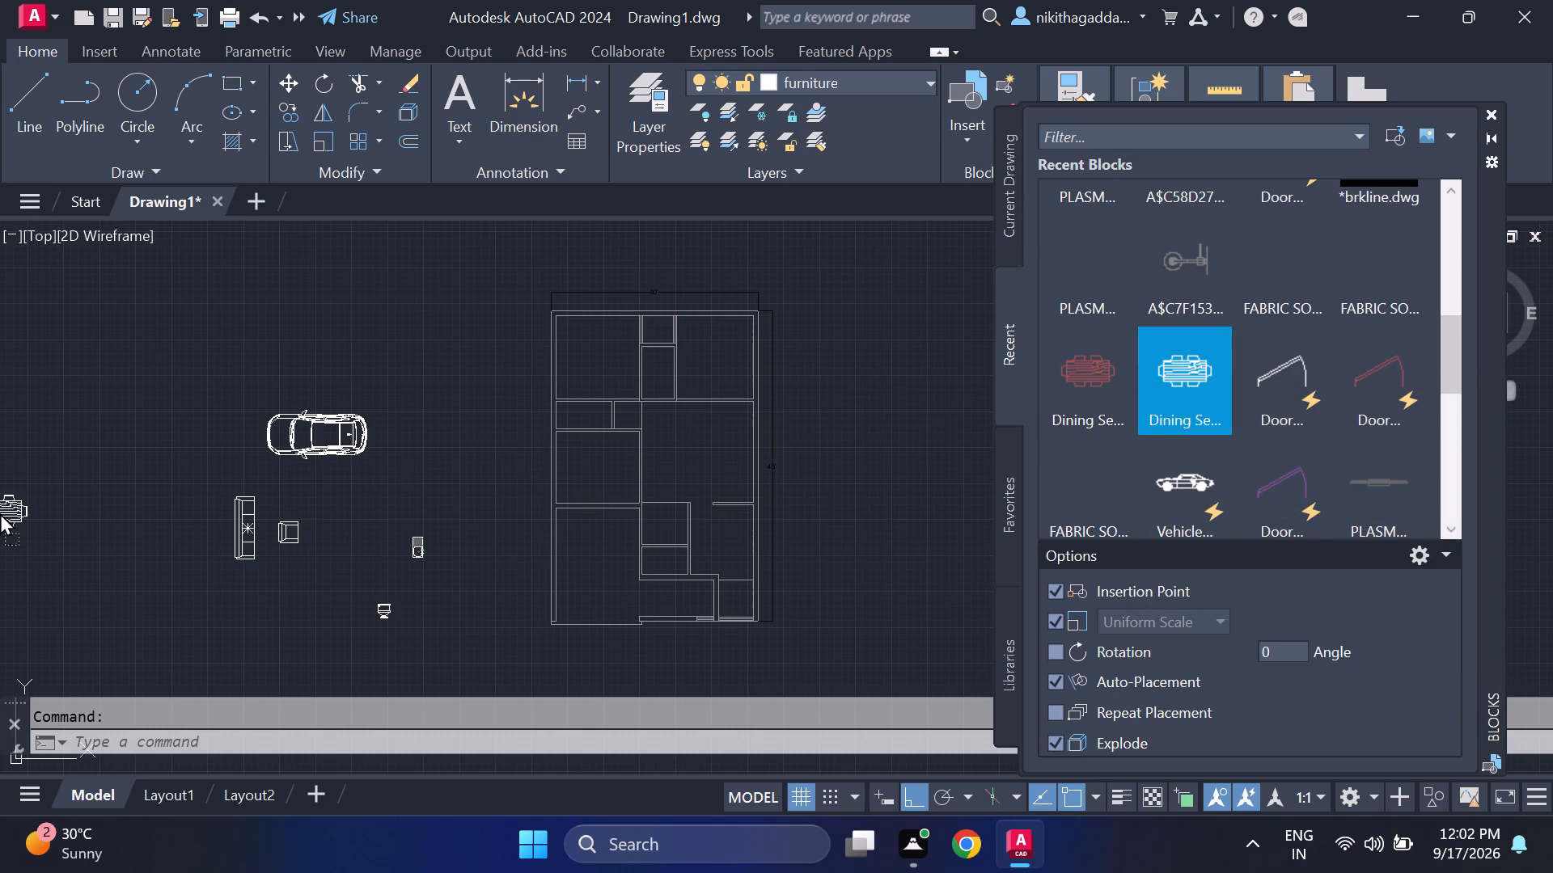
{"action": "left_click_drag", "start_coordinate": [0, 512], "coordinate": [129, 483]}
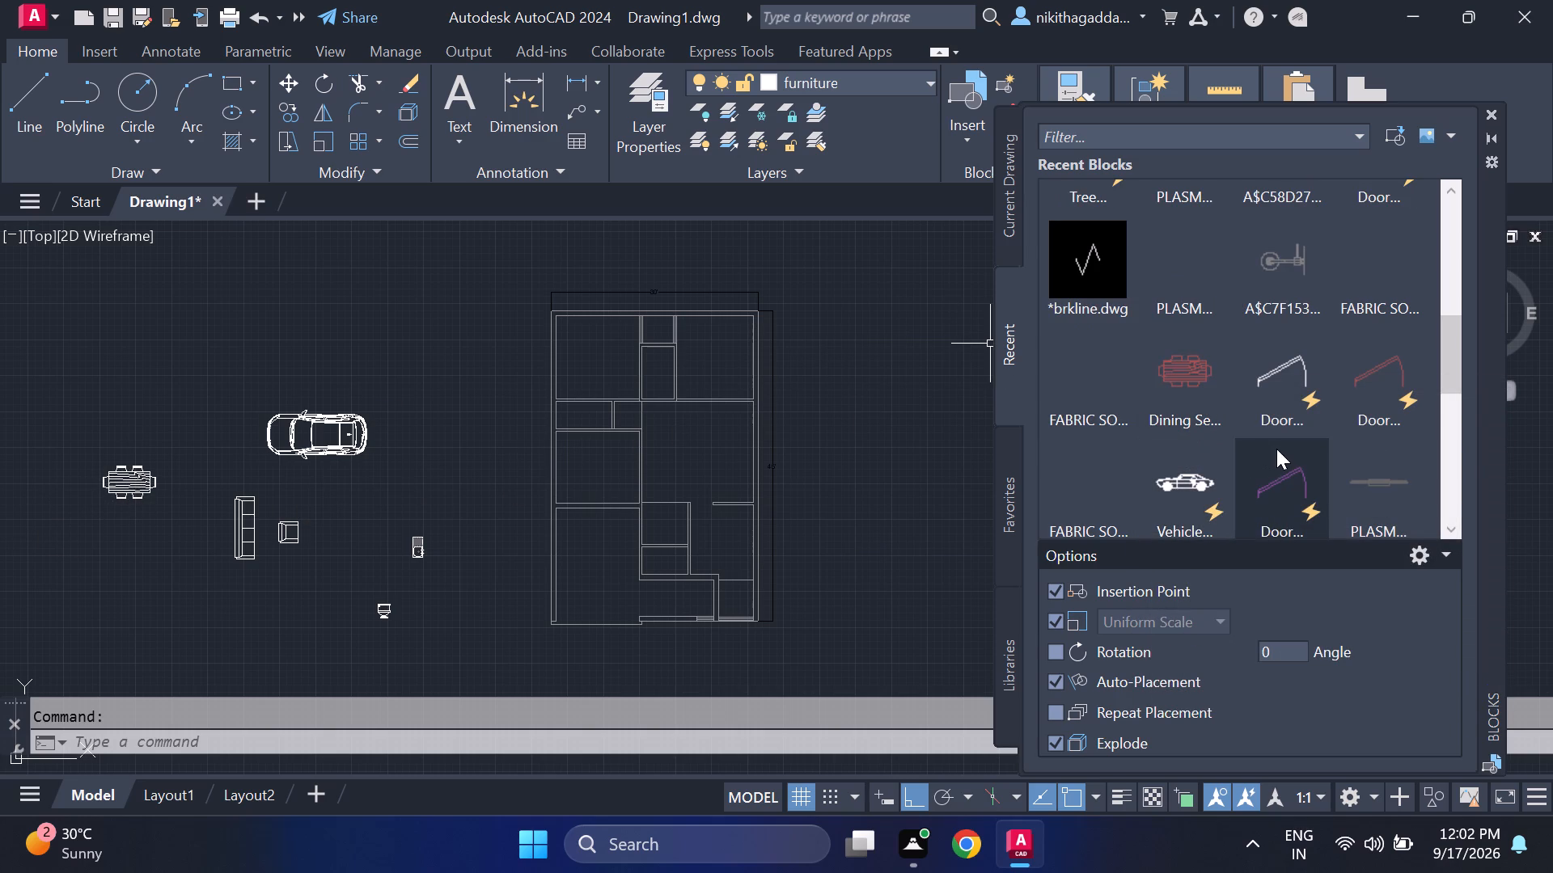
Insert the grey PLASM… television block between the toilet and the floor plan.
{"action": "left_click_drag", "start_coordinate": [1386, 474], "coordinate": [465, 597]}
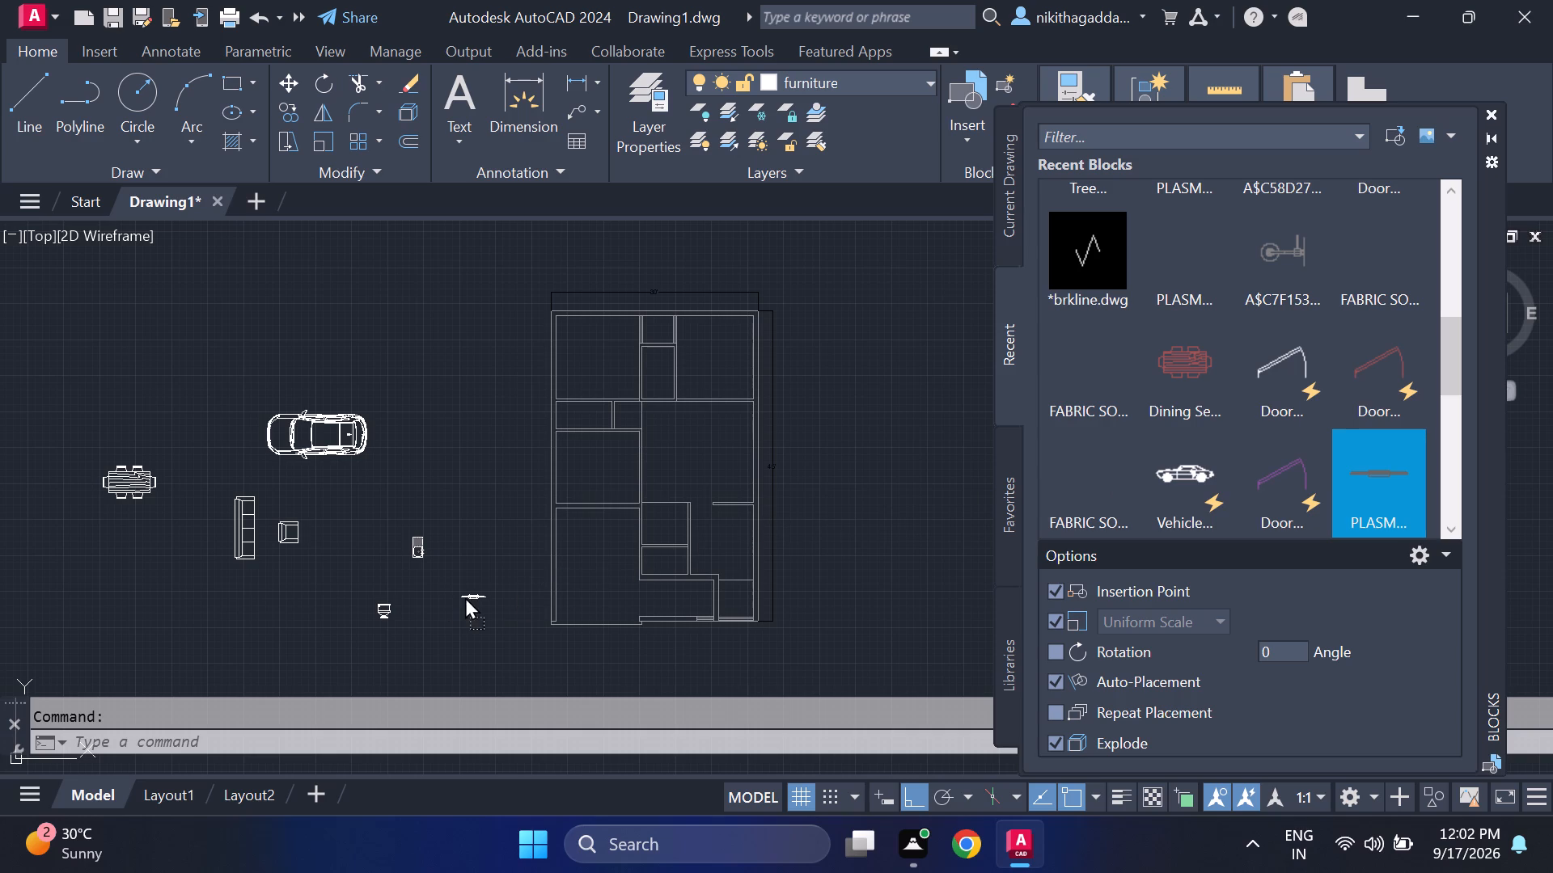
{"action": "left_click_drag", "start_coordinate": [465, 597], "coordinate": [448, 600]}
Insert the orange A$C58D270C6 bed block below the dining set.
{"action": "scroll", "coordinate": [1365, 466], "scroll_direction": "down", "scroll_amount": 2}
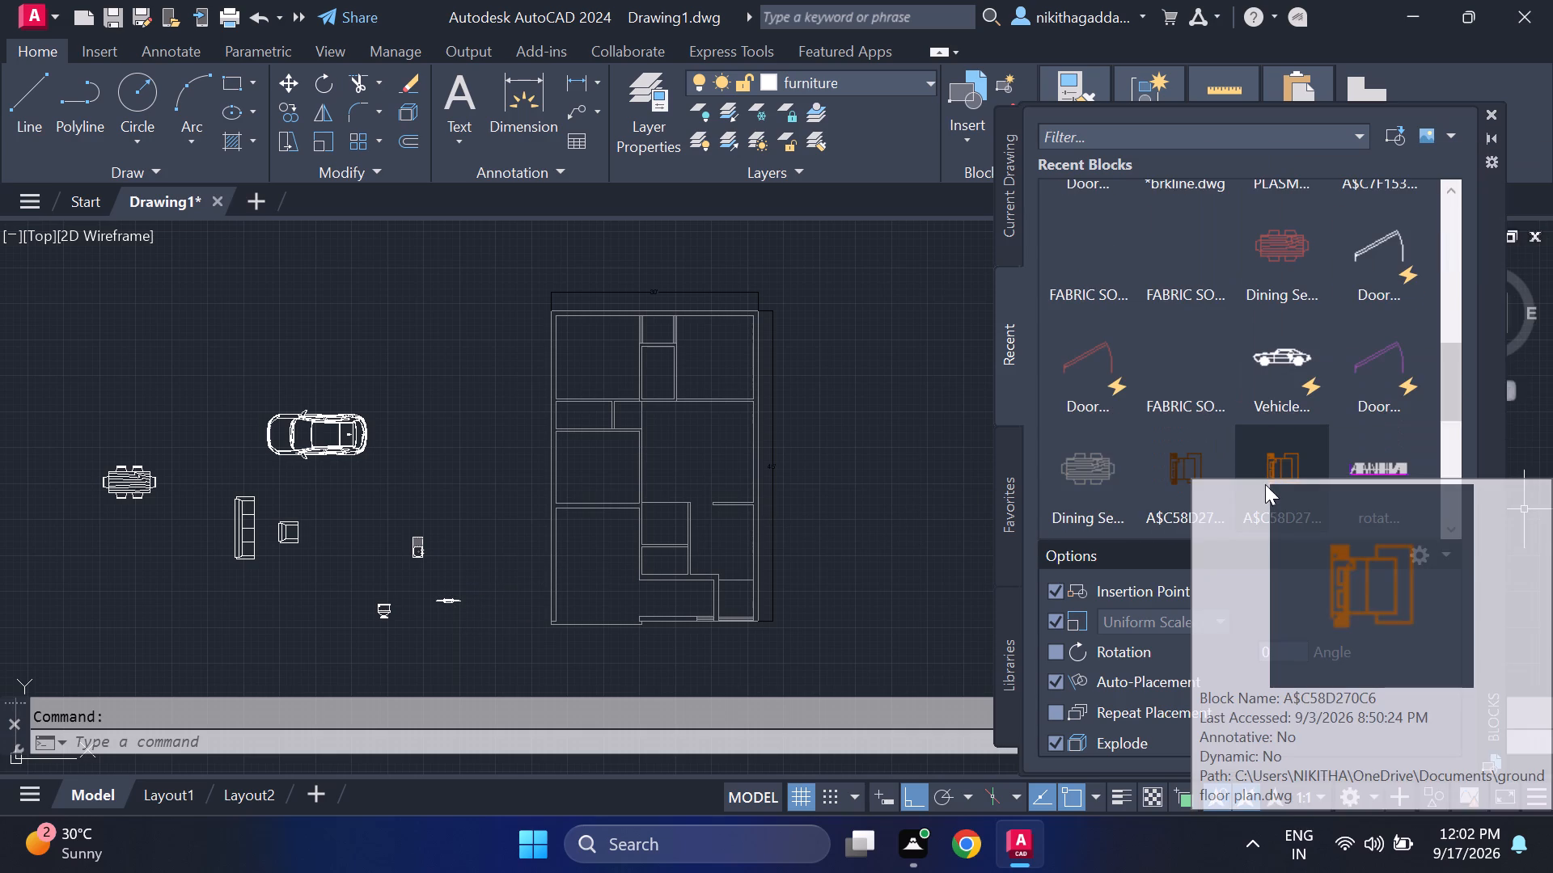
{"action": "left_click_drag", "start_coordinate": [1282, 464], "coordinate": [203, 660]}
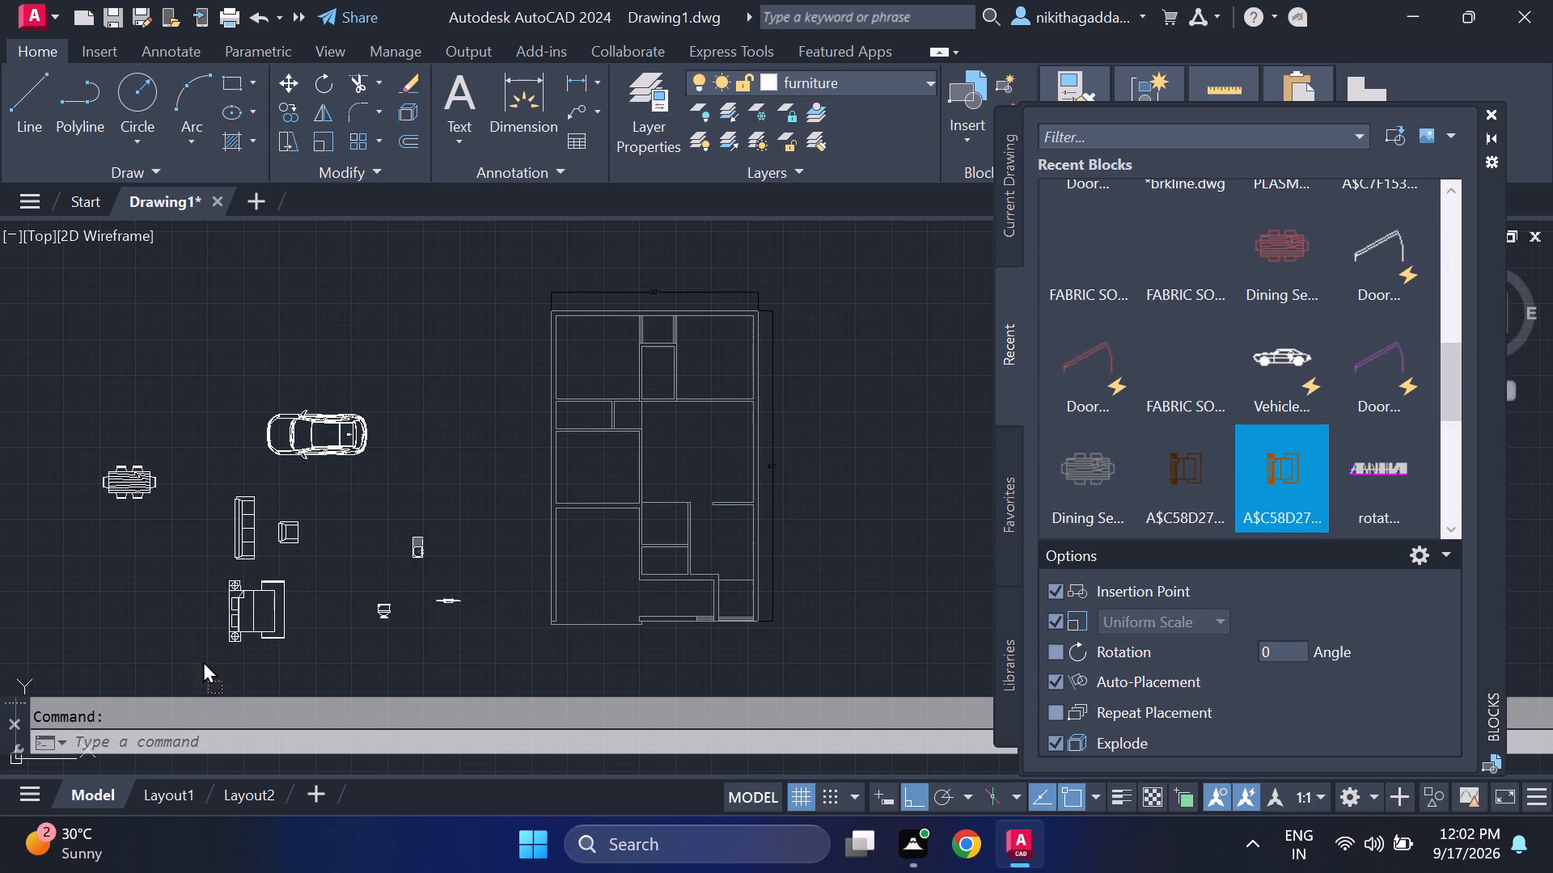
{"action": "left_click_drag", "start_coordinate": [203, 660], "coordinate": [89, 635]}
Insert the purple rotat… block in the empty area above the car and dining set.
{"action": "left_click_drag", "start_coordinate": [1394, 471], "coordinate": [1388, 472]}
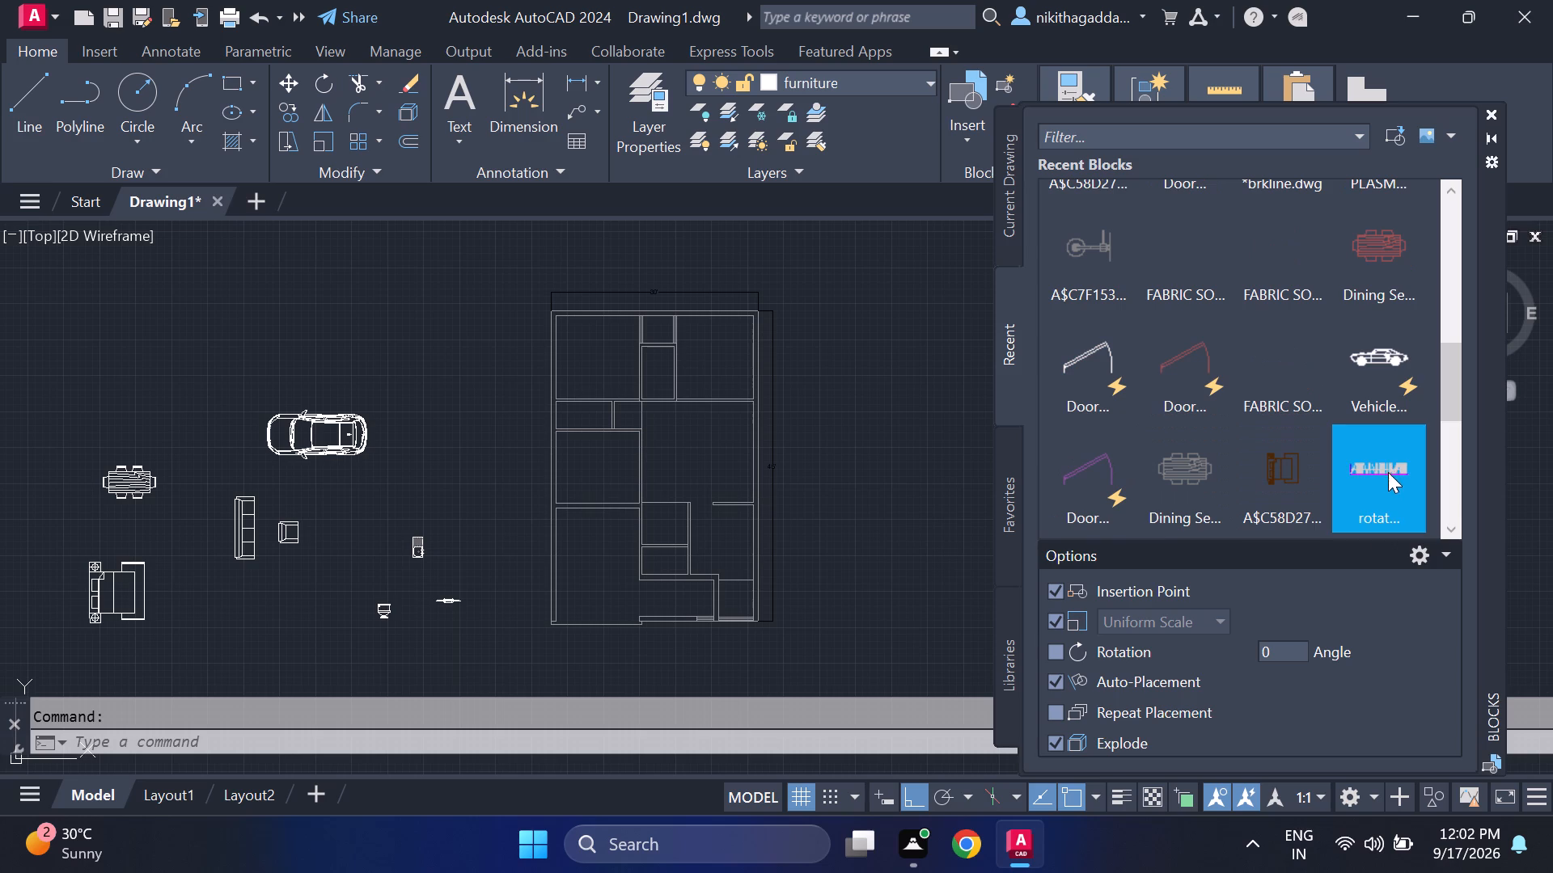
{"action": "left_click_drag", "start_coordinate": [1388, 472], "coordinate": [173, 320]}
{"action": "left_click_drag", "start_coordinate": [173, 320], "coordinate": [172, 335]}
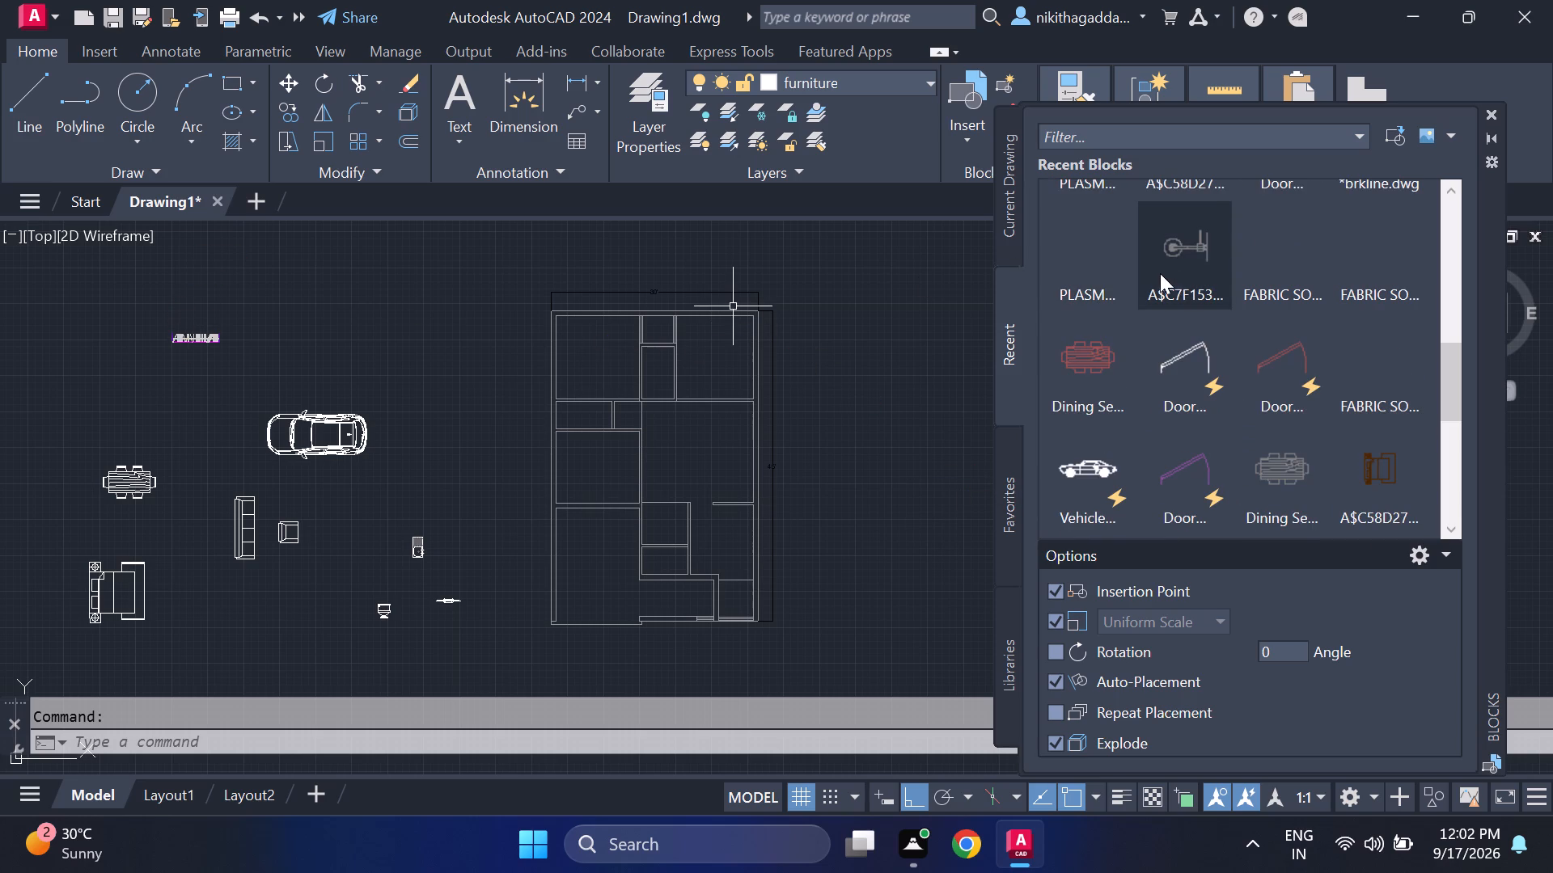
Insert the small A$C7F153… tap block just above the car.
{"action": "scroll", "coordinate": [1090, 292], "scroll_direction": "up", "scroll_amount": 1}
{"action": "left_click_drag", "start_coordinate": [1195, 293], "coordinate": [626, 369]}
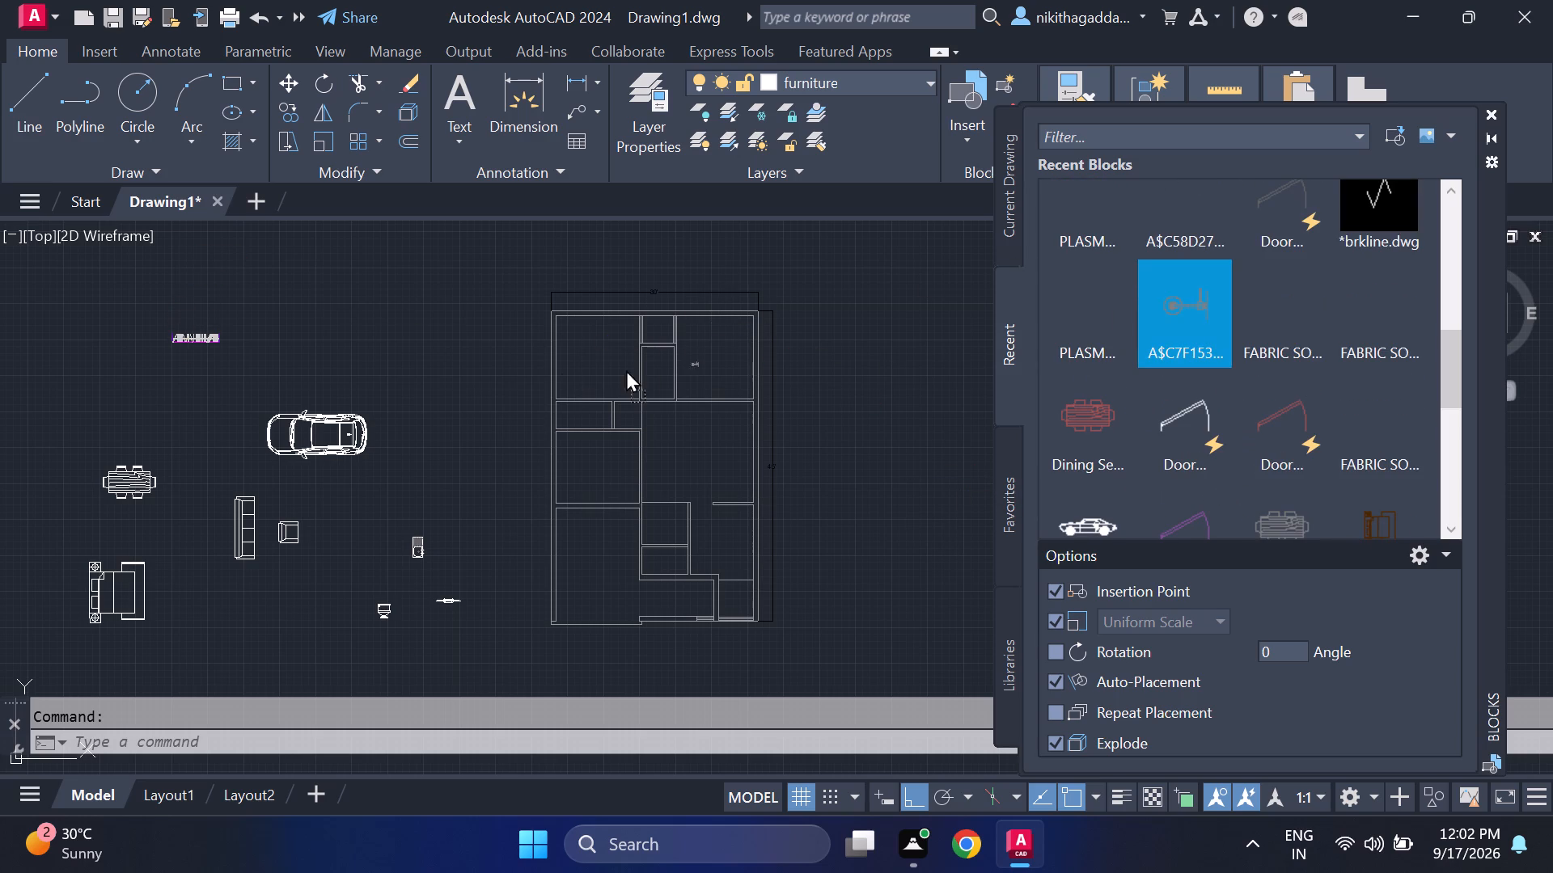
{"action": "left_click_drag", "start_coordinate": [626, 369], "coordinate": [303, 360]}
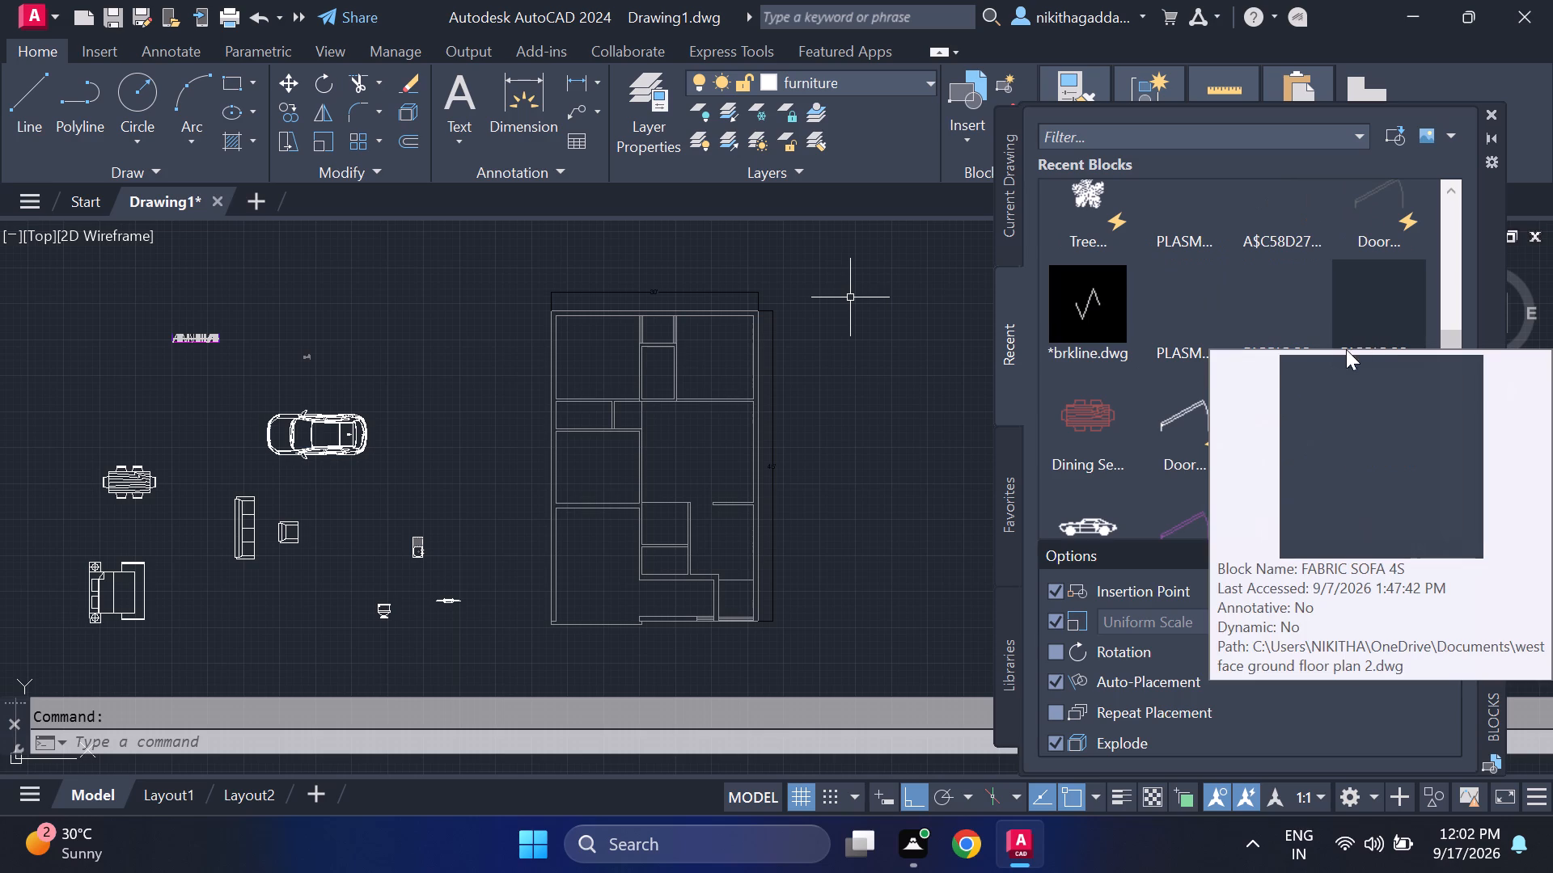
Find the washbasin block among the recent blocks and insert it between the car and the floor plan.
{"action": "scroll", "coordinate": [1181, 348], "scroll_direction": "up", "scroll_amount": 1}
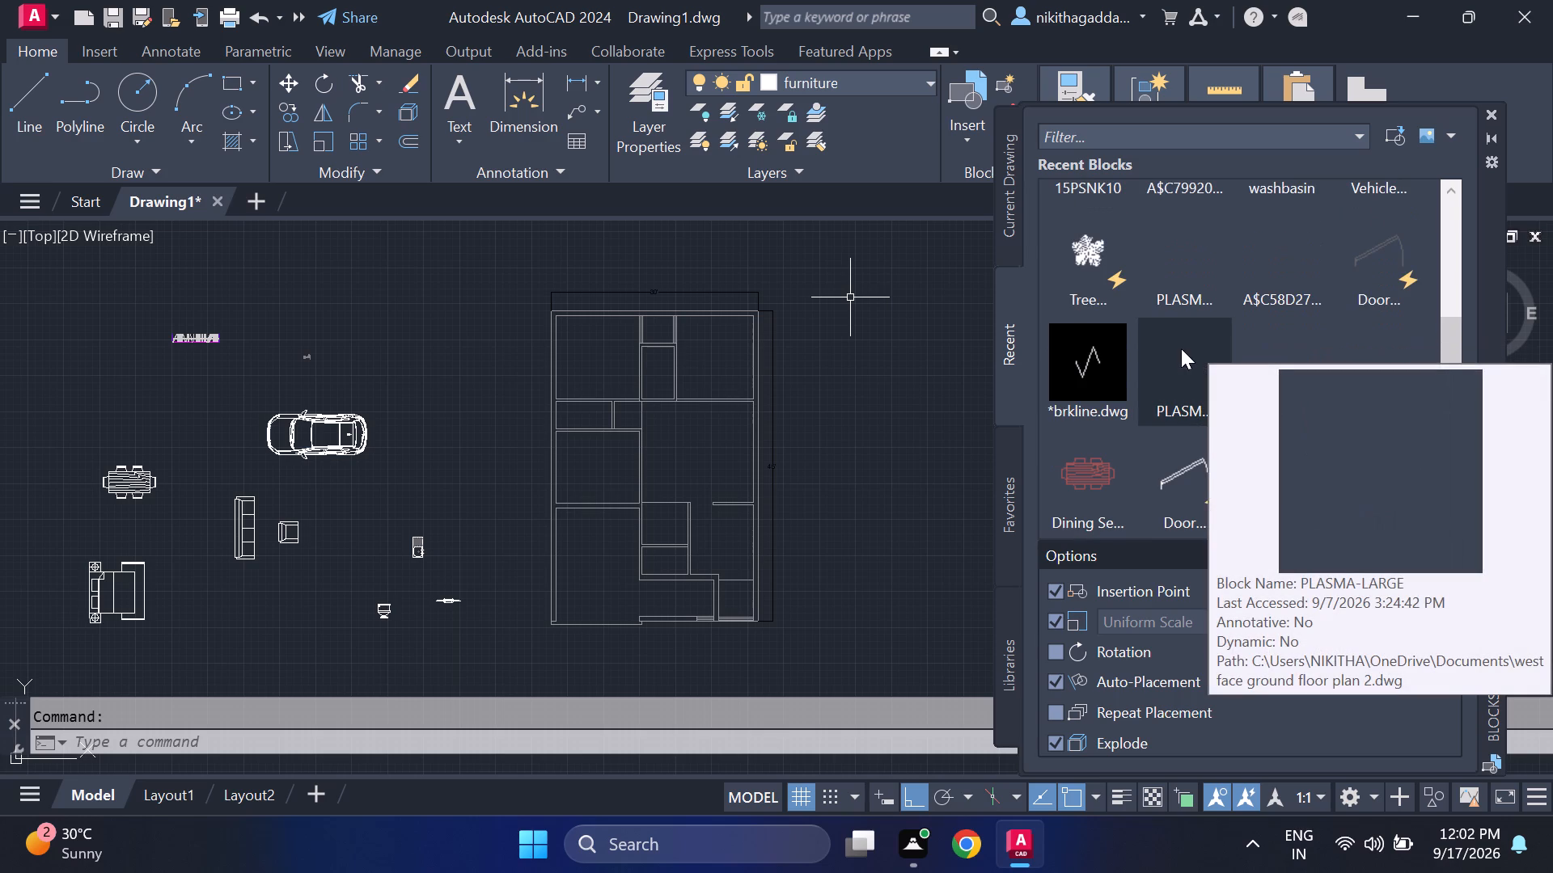
{"action": "scroll", "coordinate": [1173, 394], "scroll_direction": "up", "scroll_amount": 2}
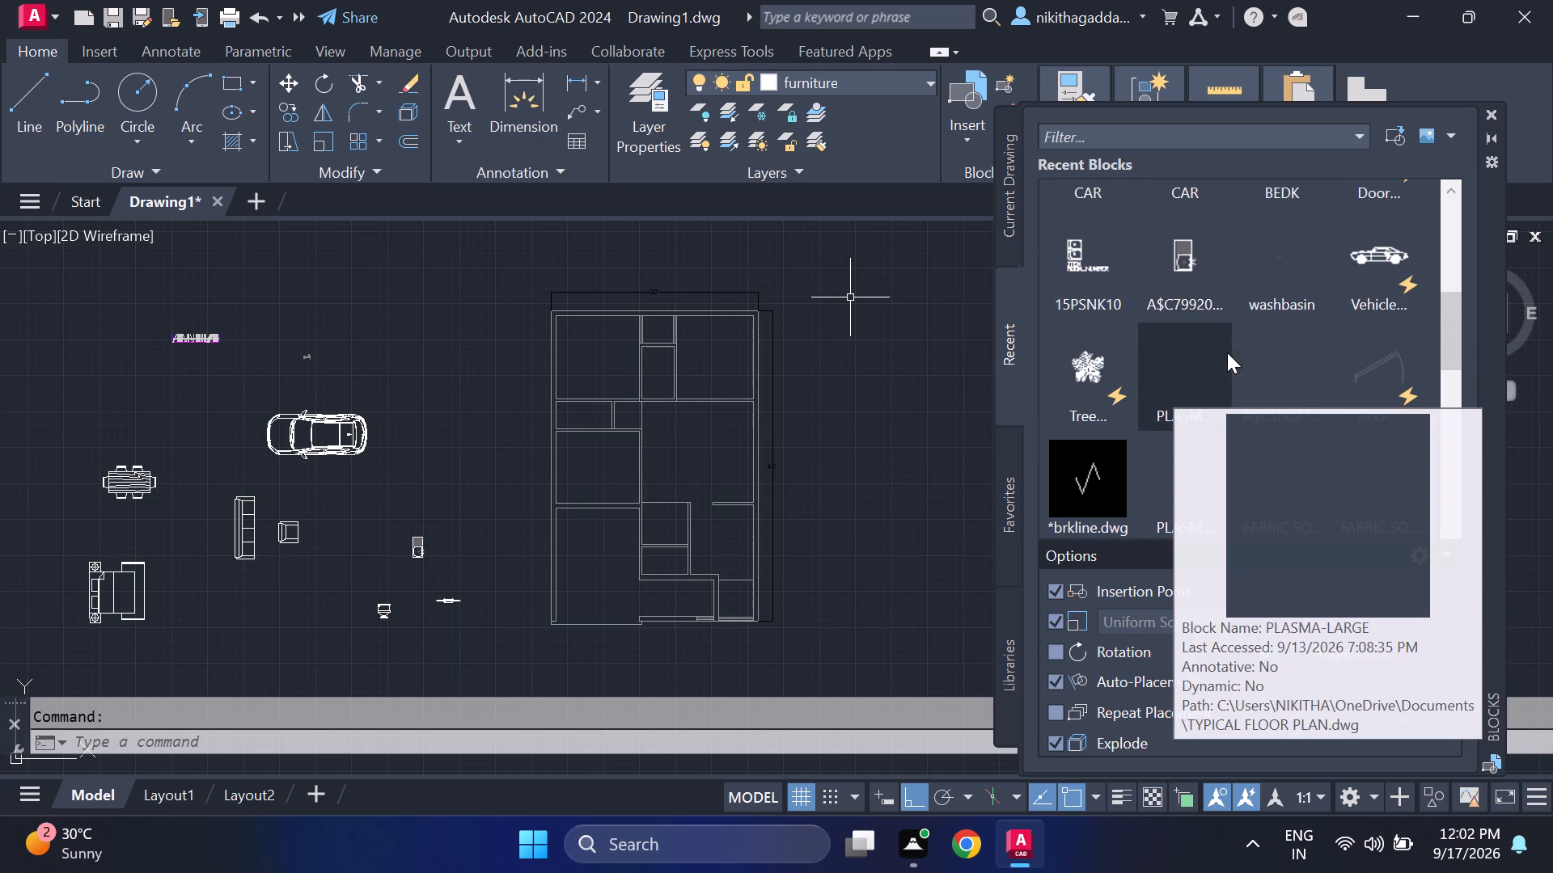
{"action": "scroll", "coordinate": [1242, 336], "scroll_direction": "up", "scroll_amount": 1}
{"action": "left_click_drag", "start_coordinate": [1284, 333], "coordinate": [768, 381]}
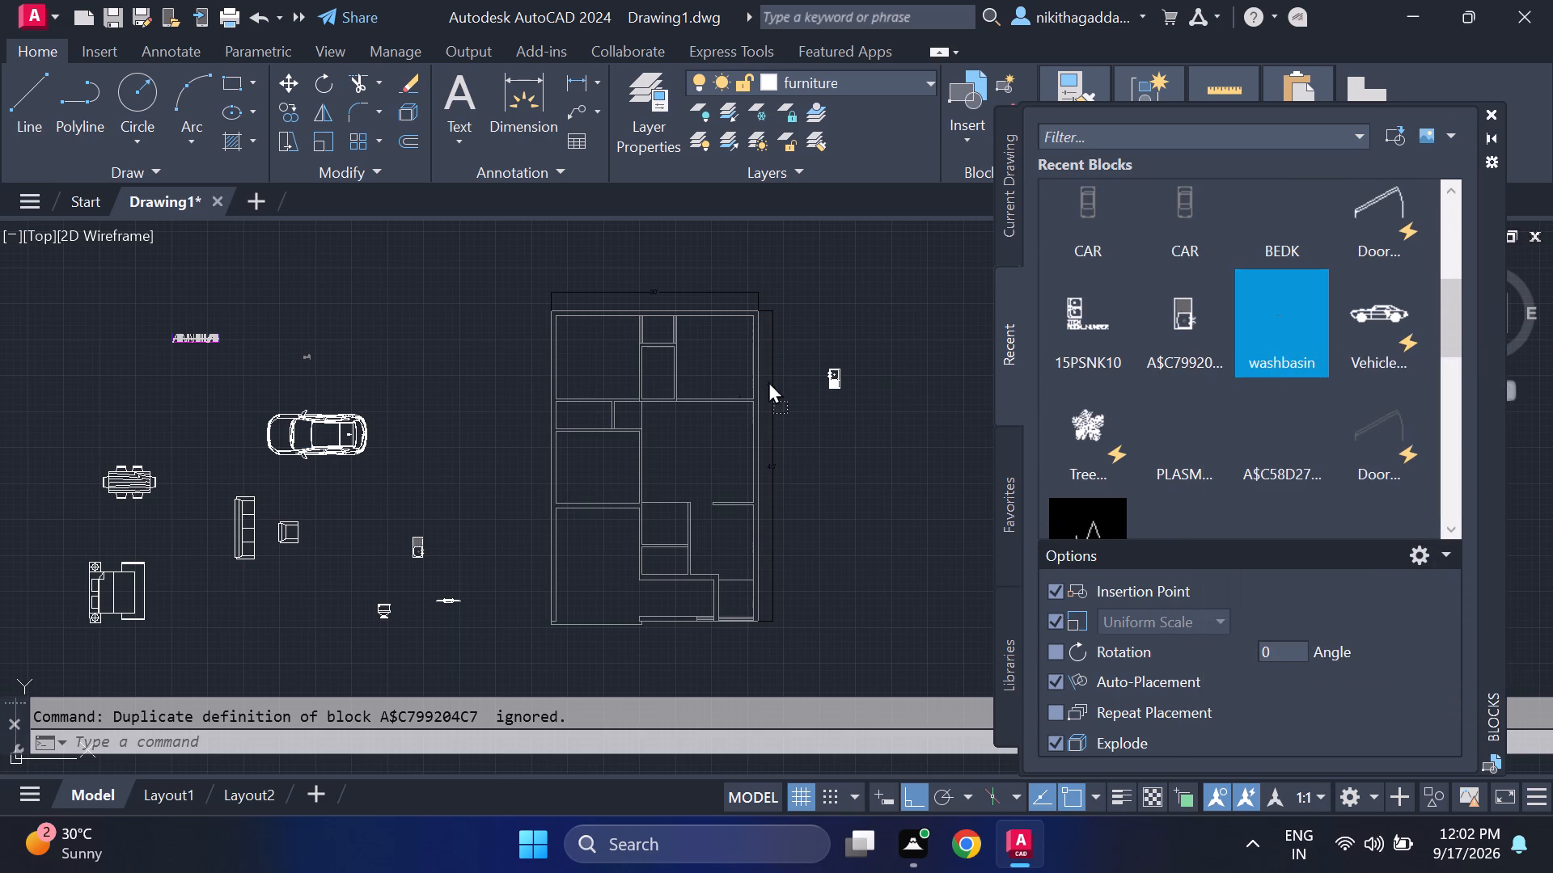
{"action": "left_click_drag", "start_coordinate": [768, 381], "coordinate": [441, 390]}
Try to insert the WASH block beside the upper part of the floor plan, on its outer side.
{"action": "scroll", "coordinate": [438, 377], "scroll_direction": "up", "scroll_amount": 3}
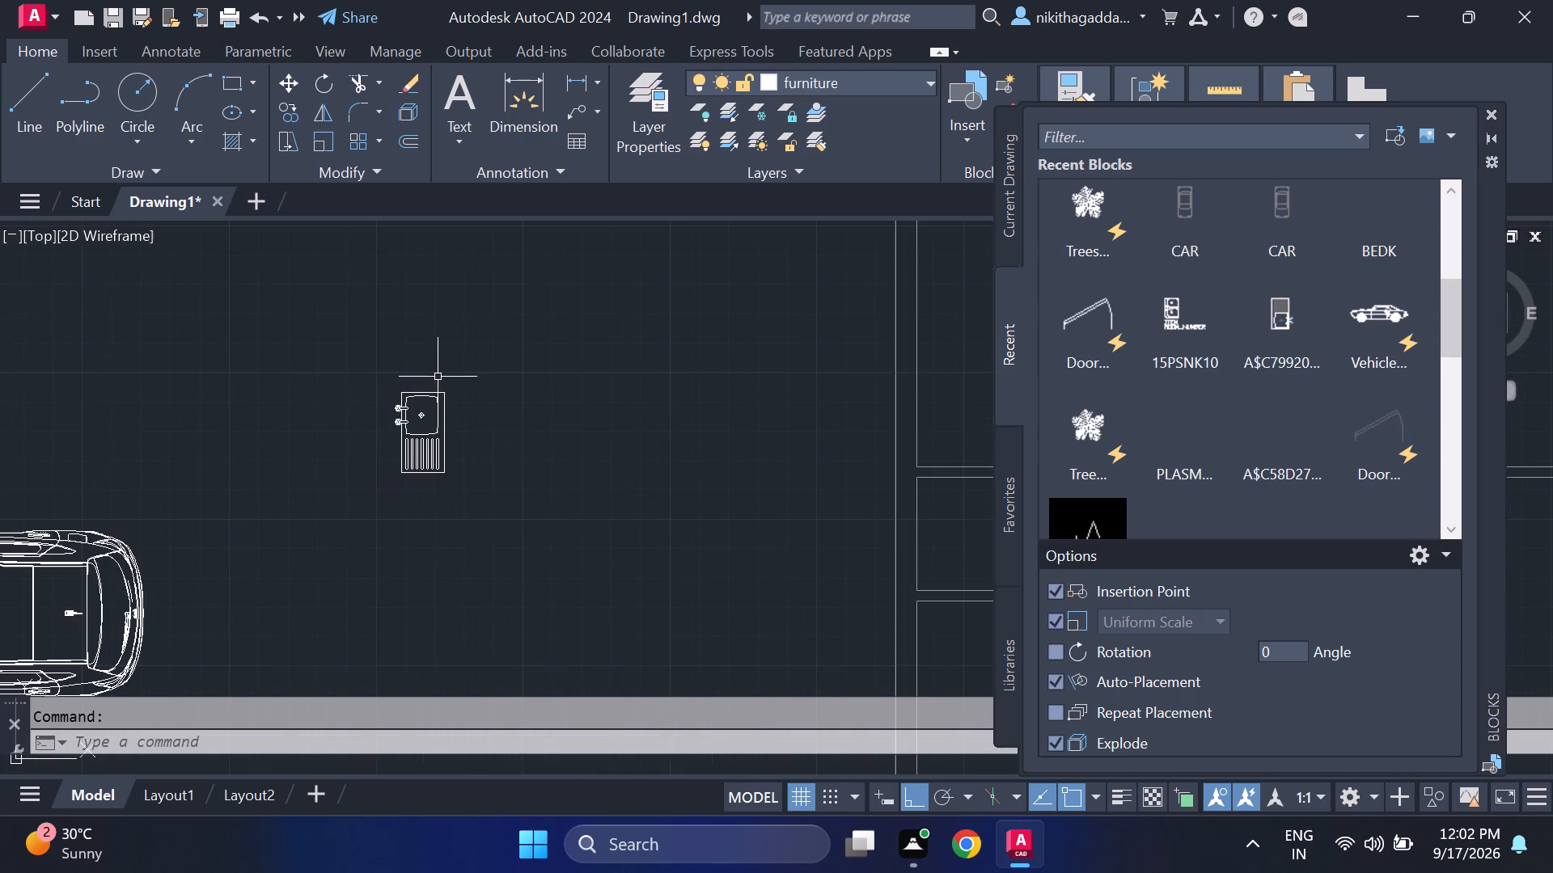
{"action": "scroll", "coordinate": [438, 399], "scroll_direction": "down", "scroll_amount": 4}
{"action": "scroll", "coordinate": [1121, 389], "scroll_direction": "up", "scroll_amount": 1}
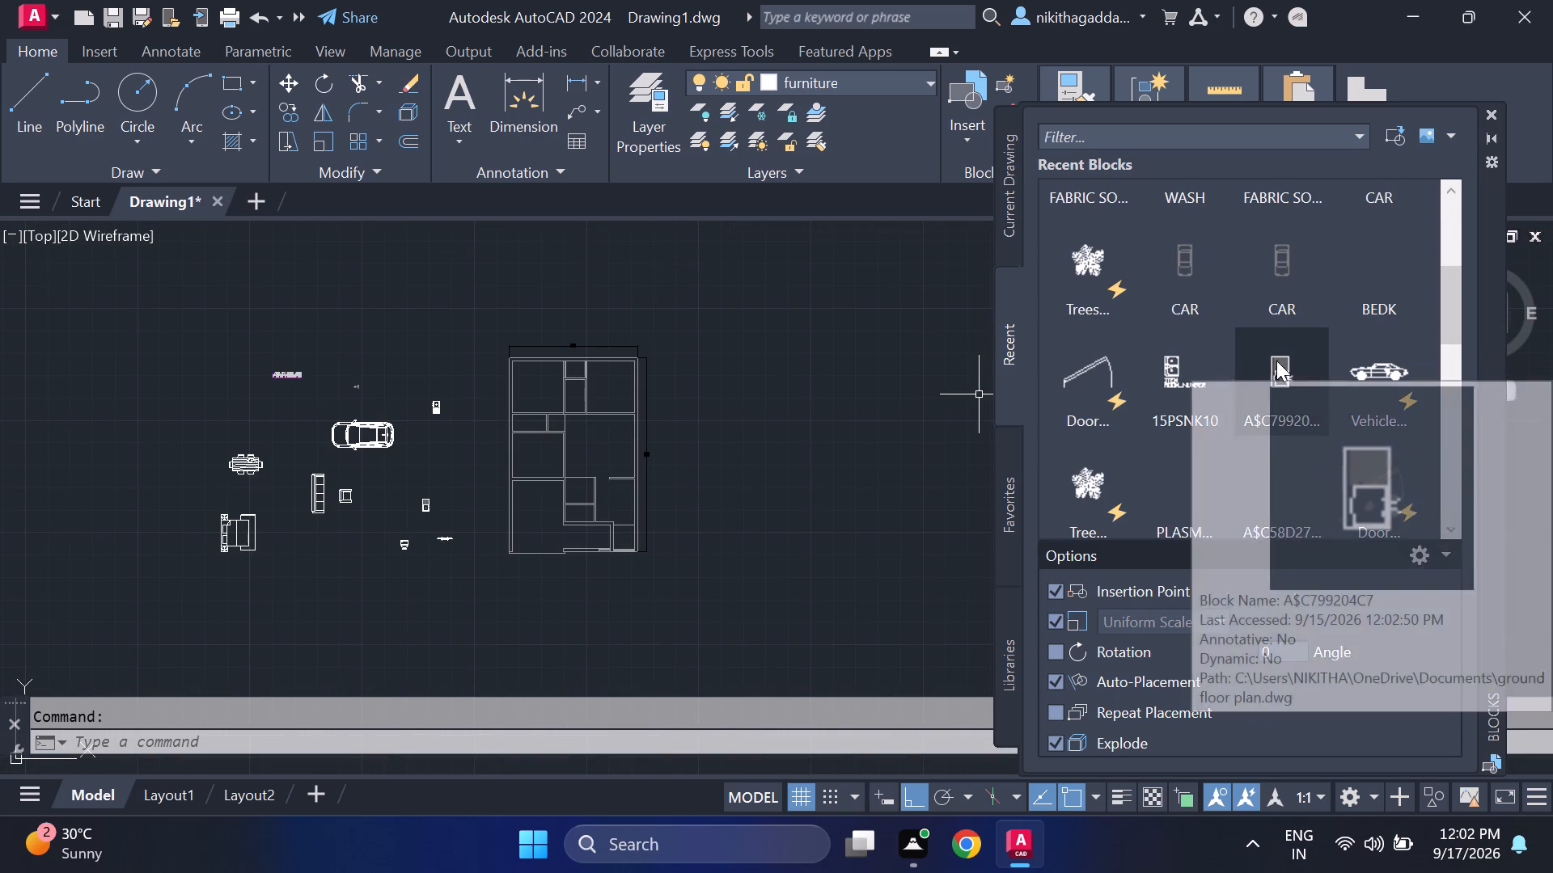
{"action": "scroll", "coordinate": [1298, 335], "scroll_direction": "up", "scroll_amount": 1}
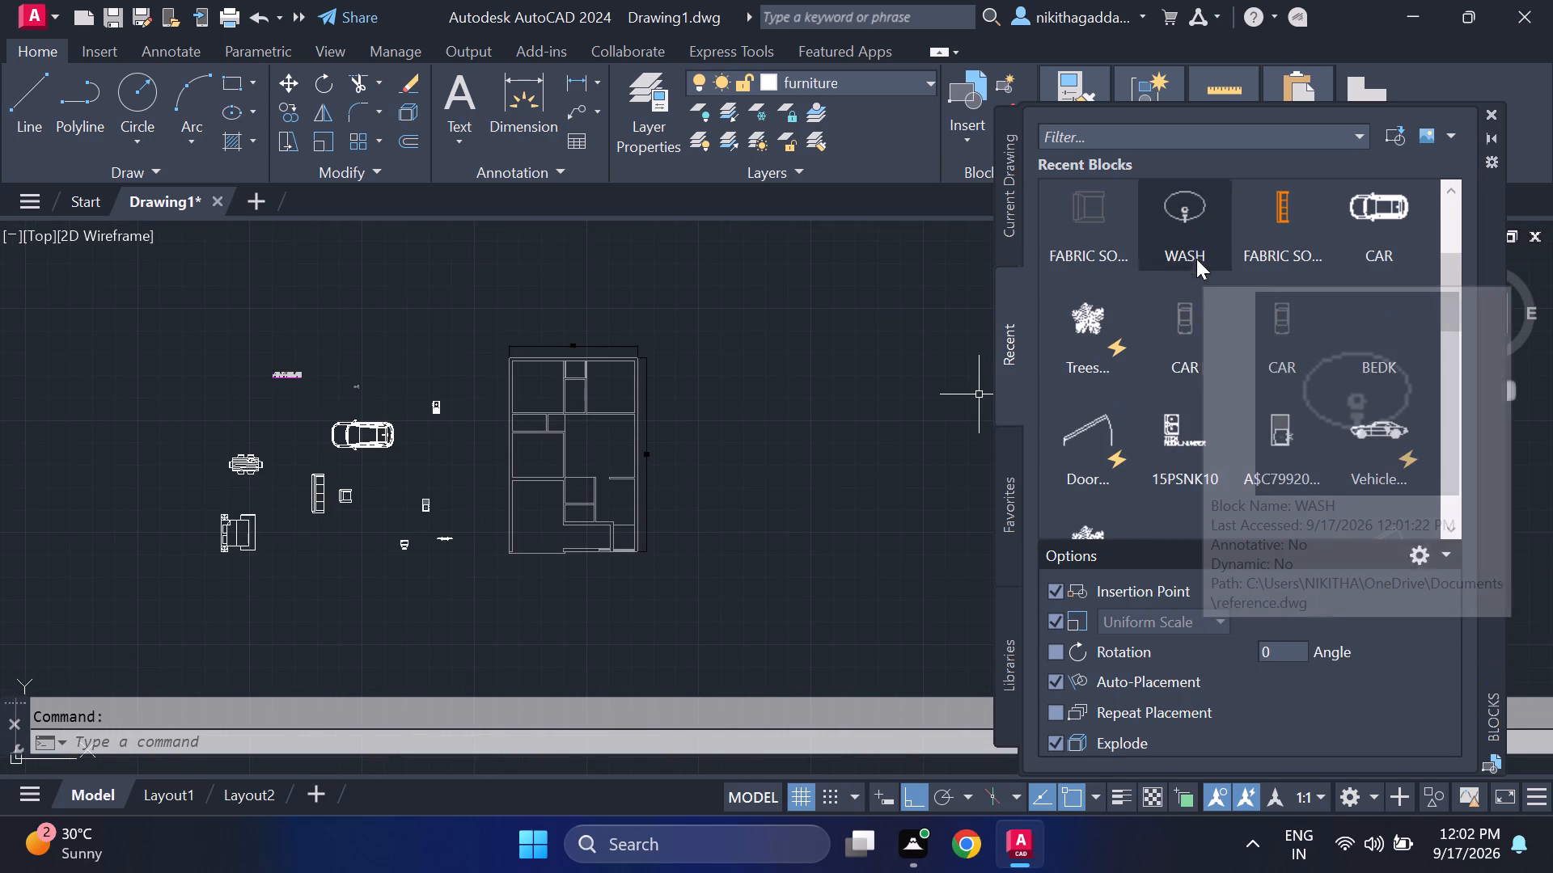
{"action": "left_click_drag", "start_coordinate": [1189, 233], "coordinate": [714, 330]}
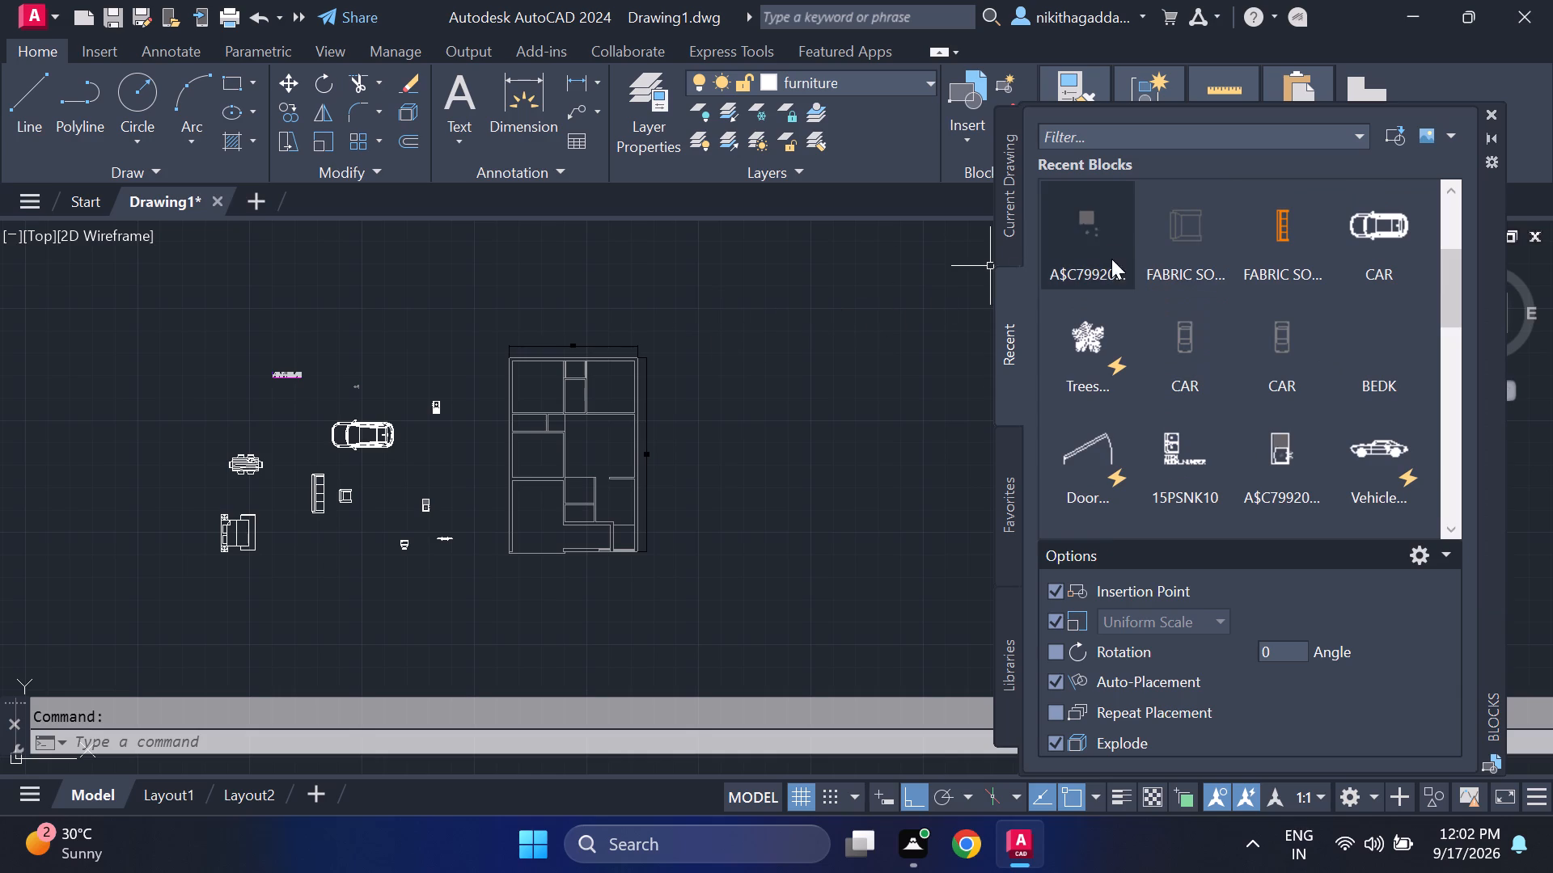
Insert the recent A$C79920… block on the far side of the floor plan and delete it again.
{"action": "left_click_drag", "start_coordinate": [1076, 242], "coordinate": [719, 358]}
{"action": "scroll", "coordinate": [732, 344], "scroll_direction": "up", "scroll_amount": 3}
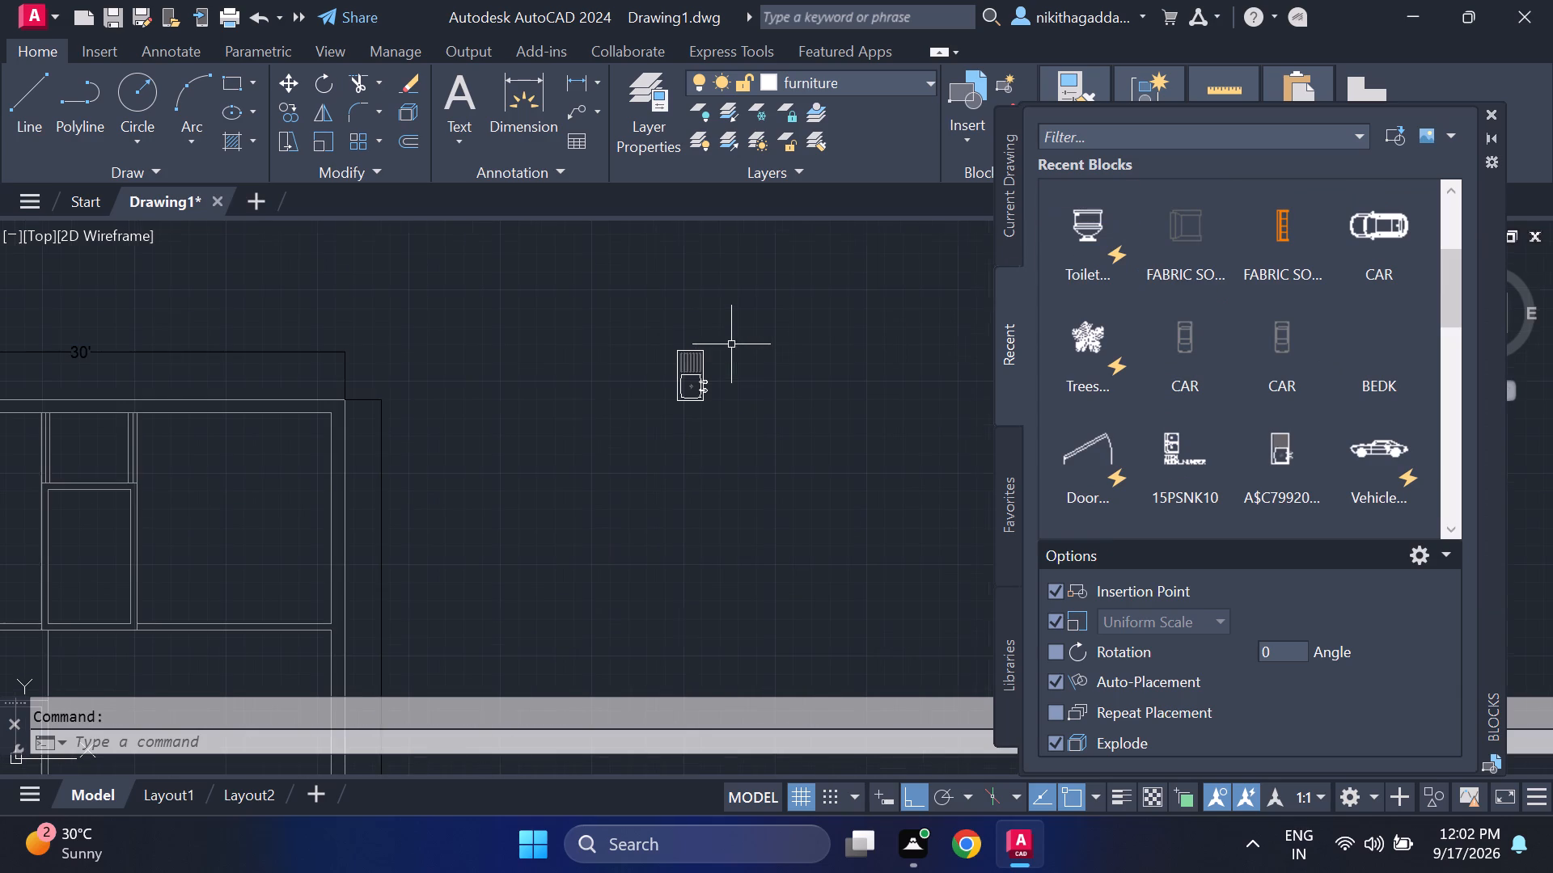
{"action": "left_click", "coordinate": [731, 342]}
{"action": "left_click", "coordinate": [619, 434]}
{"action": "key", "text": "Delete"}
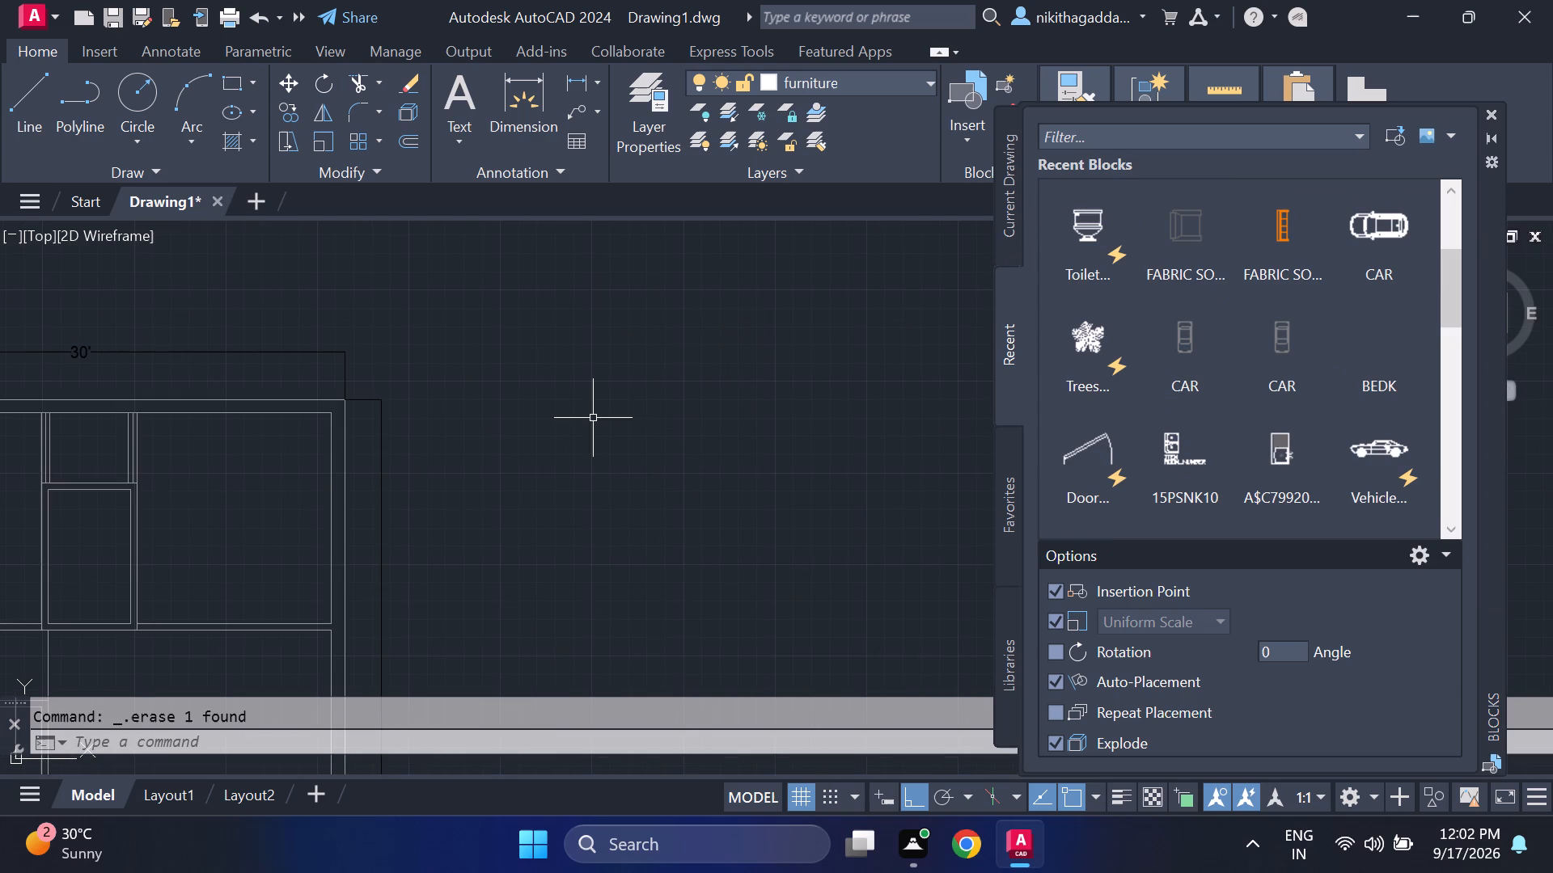
Clear the whole list of recent blocks and close the Blocks palette.
{"action": "scroll", "coordinate": [1125, 396], "scroll_direction": "down", "scroll_amount": 1}
{"action": "scroll", "coordinate": [1143, 364], "scroll_direction": "up", "scroll_amount": 2}
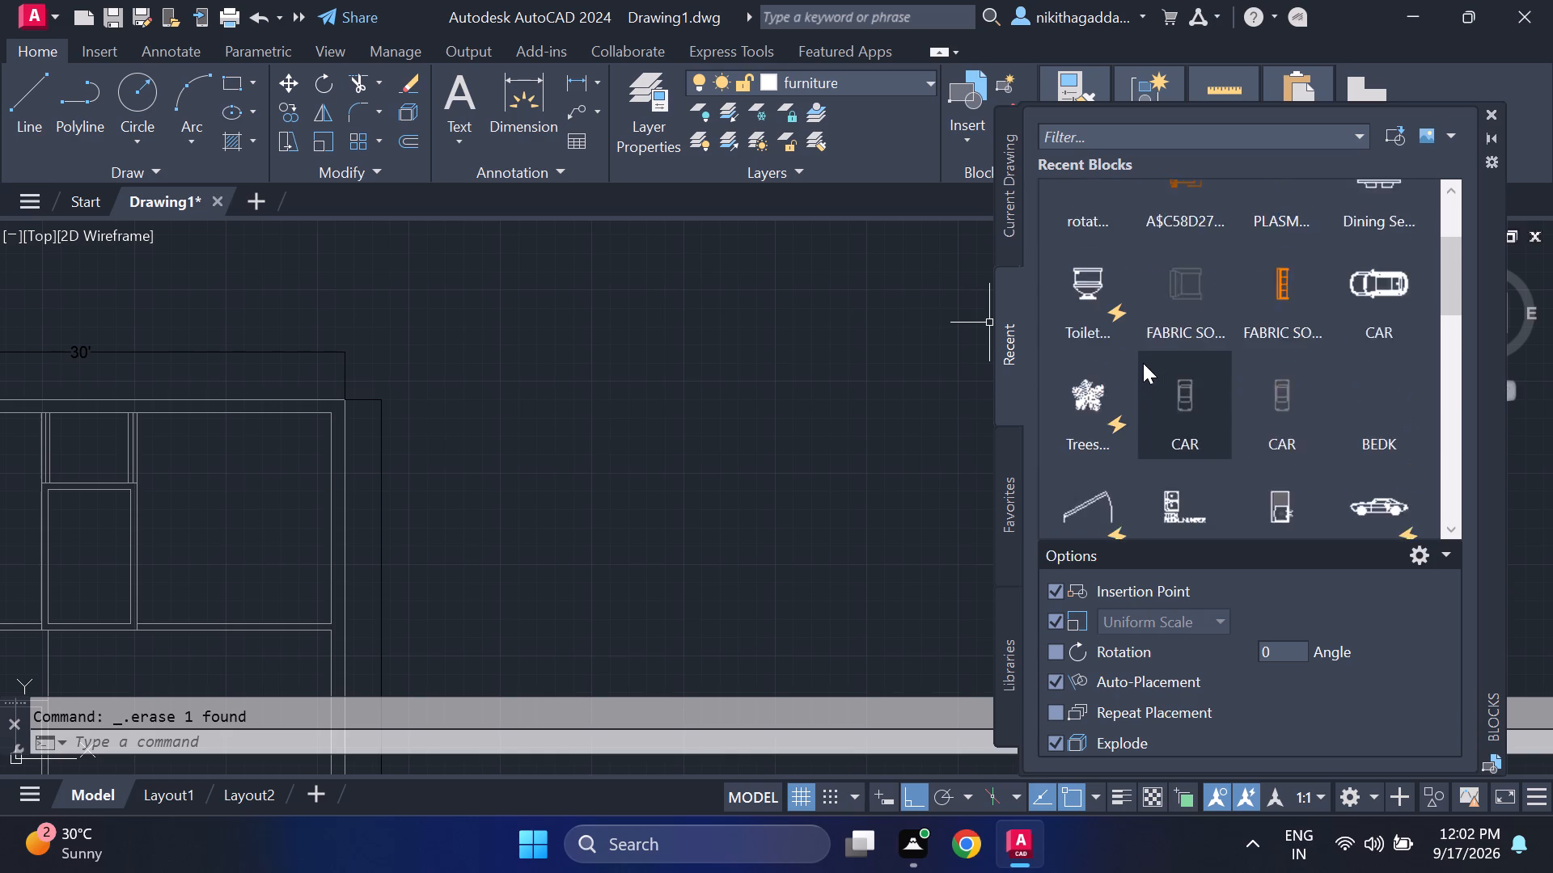
{"action": "scroll", "coordinate": [1143, 363], "scroll_direction": "up", "scroll_amount": 4}
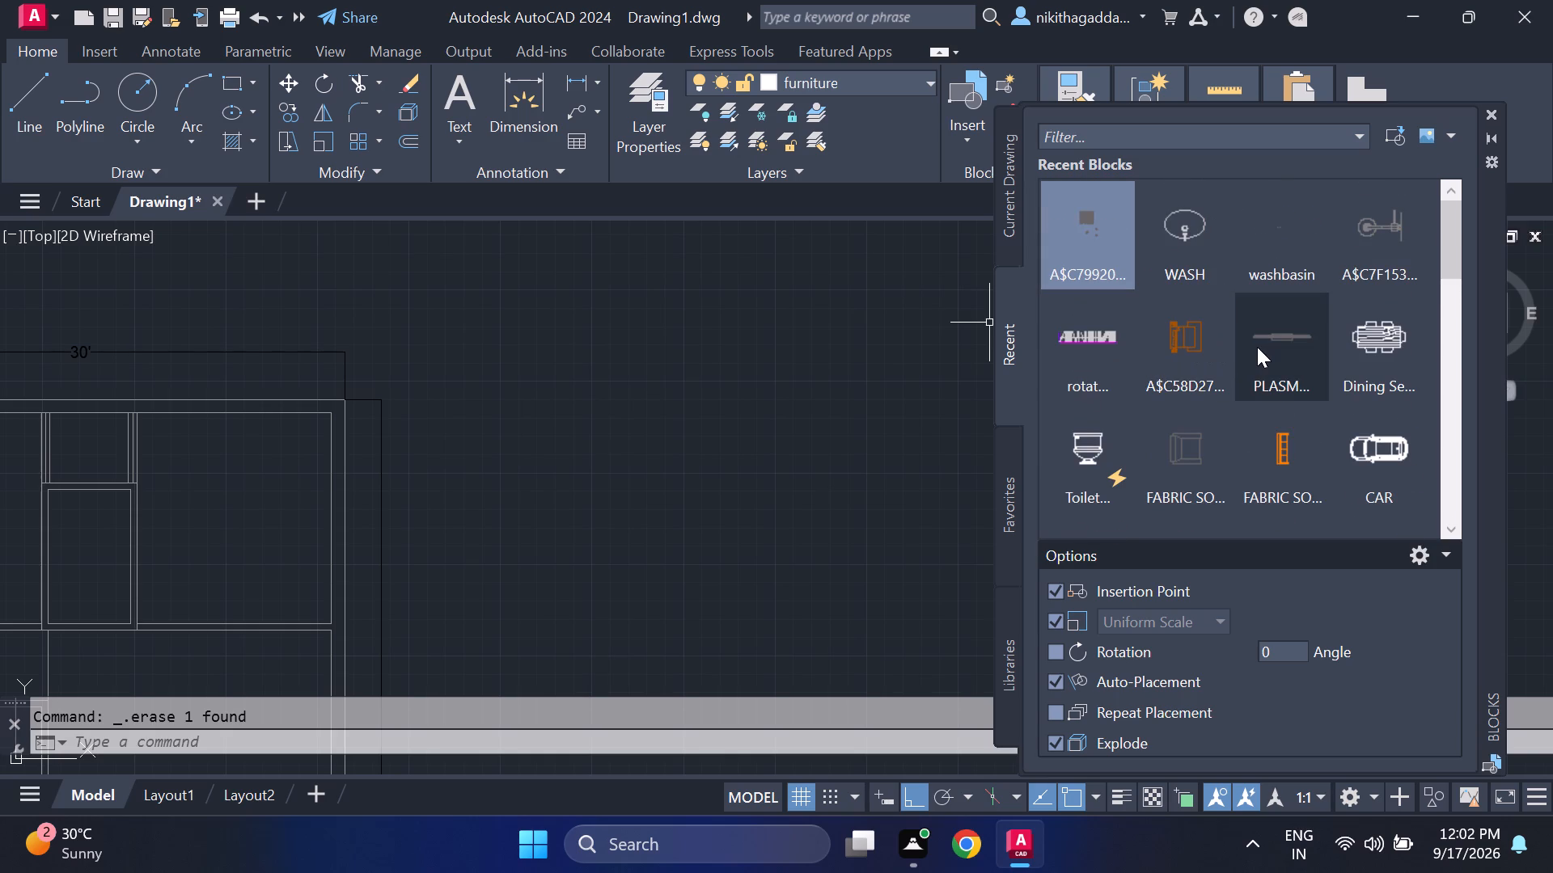
{"action": "right_click", "coordinate": [1287, 247]}
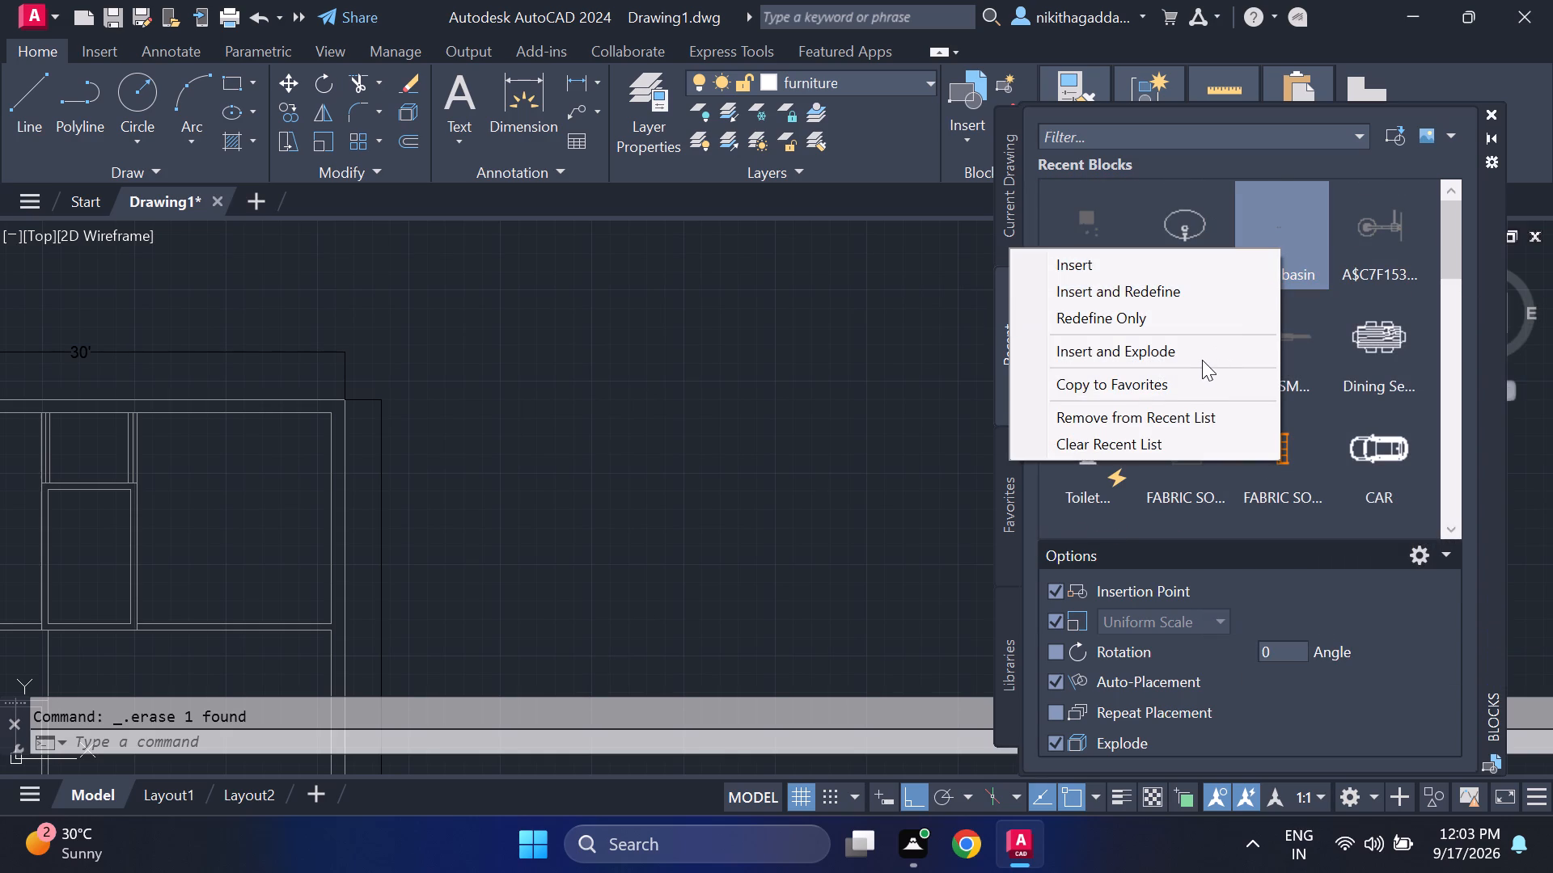
{"action": "left_click", "coordinate": [1123, 438]}
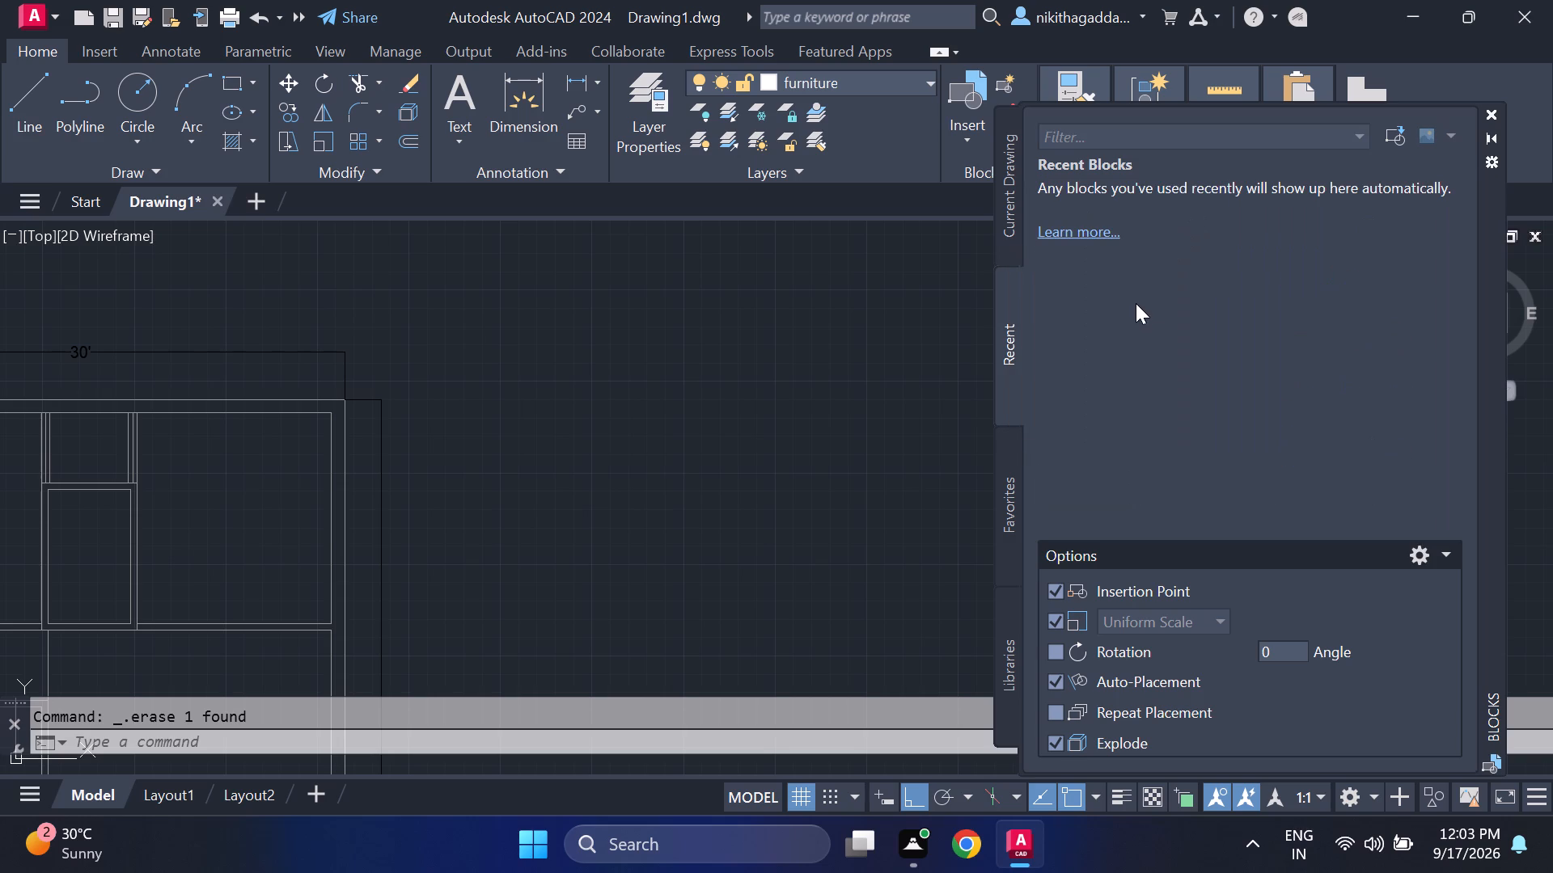
{"action": "scroll", "coordinate": [1136, 303], "scroll_direction": "down", "scroll_amount": 1}
{"action": "left_click", "coordinate": [1015, 347]}
{"action": "left_click", "coordinate": [1492, 112]}
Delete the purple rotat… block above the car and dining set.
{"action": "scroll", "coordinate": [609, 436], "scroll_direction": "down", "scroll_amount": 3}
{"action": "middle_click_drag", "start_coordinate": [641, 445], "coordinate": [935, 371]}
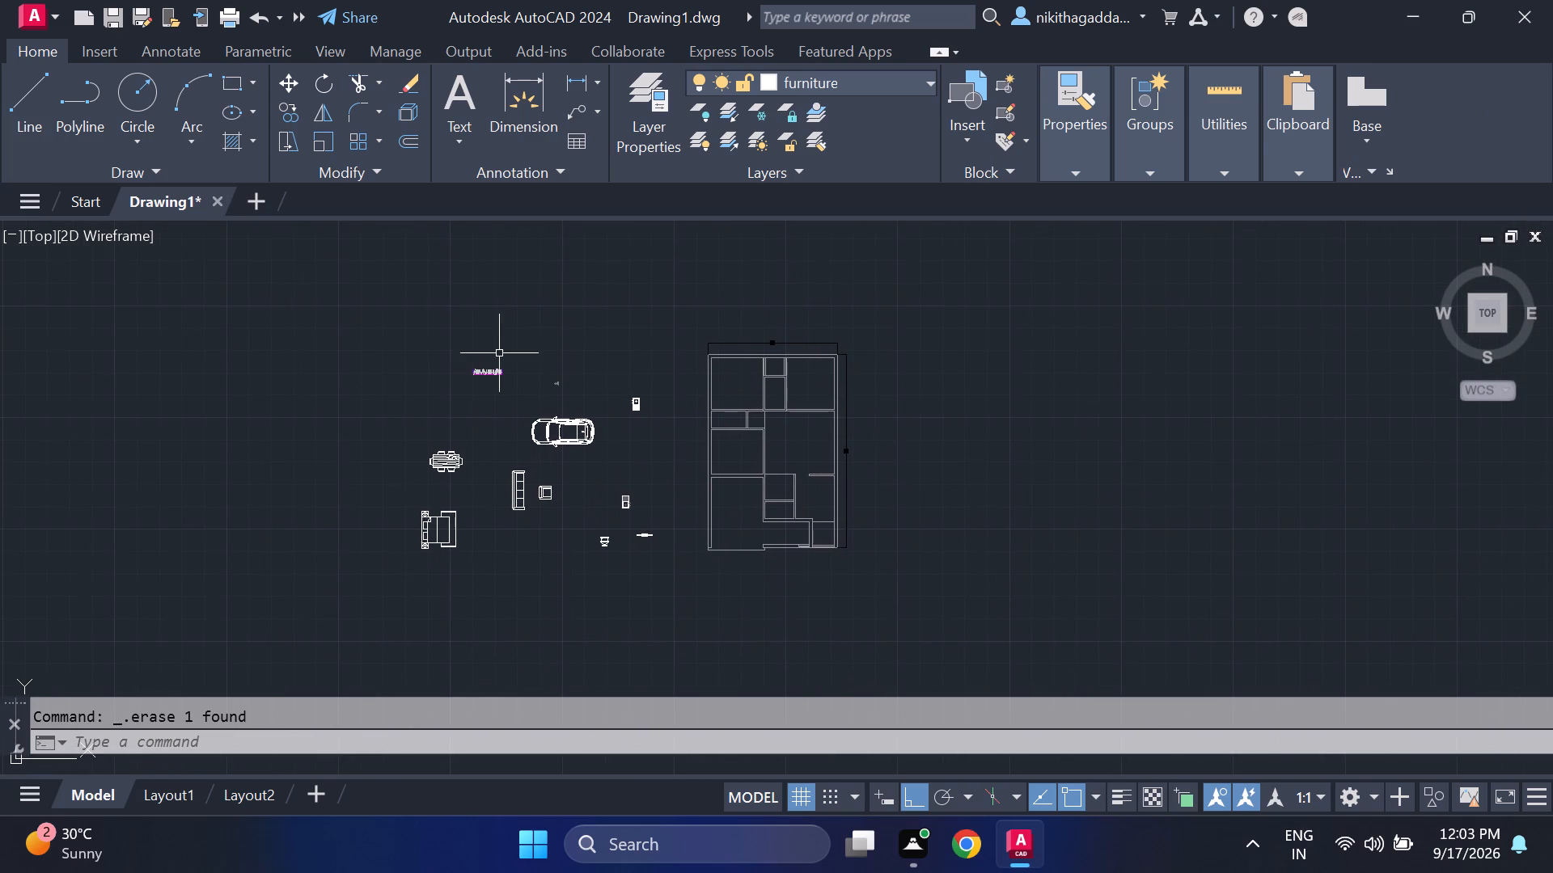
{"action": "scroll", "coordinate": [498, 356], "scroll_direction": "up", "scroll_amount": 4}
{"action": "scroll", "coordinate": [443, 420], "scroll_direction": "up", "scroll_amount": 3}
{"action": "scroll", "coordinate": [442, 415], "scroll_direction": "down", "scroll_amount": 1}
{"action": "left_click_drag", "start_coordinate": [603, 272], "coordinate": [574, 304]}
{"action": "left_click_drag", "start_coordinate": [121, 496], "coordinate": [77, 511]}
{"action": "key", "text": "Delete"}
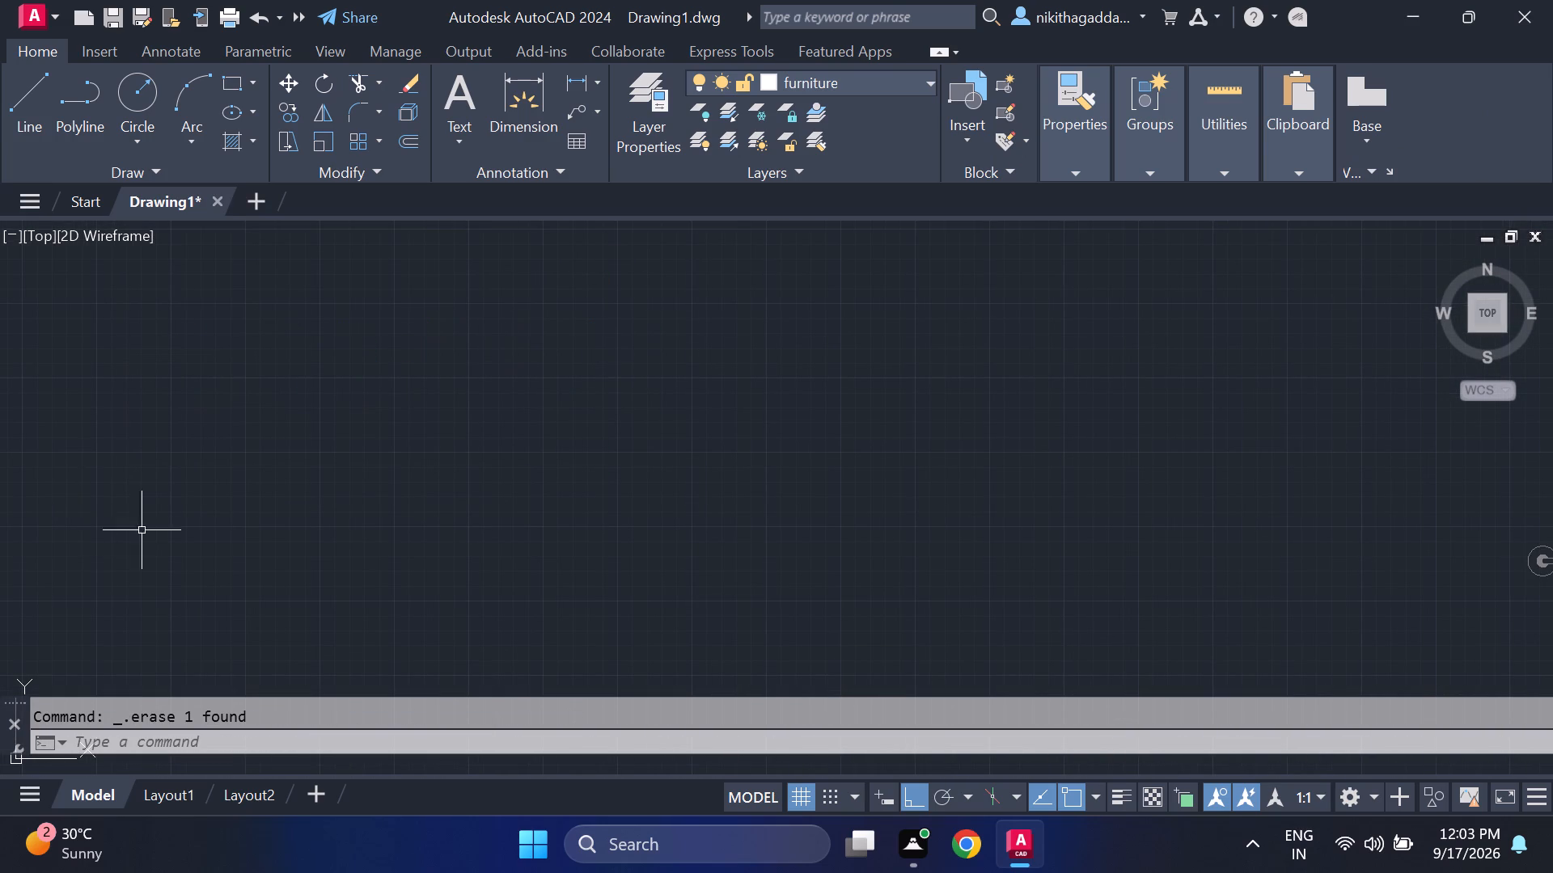
Change the colour of the PLUMBING FIXTURES layer to index colour 250.
{"action": "scroll", "coordinate": [154, 504], "scroll_direction": "down", "scroll_amount": 6}
{"action": "scroll", "coordinate": [374, 500], "scroll_direction": "up", "scroll_amount": 4}
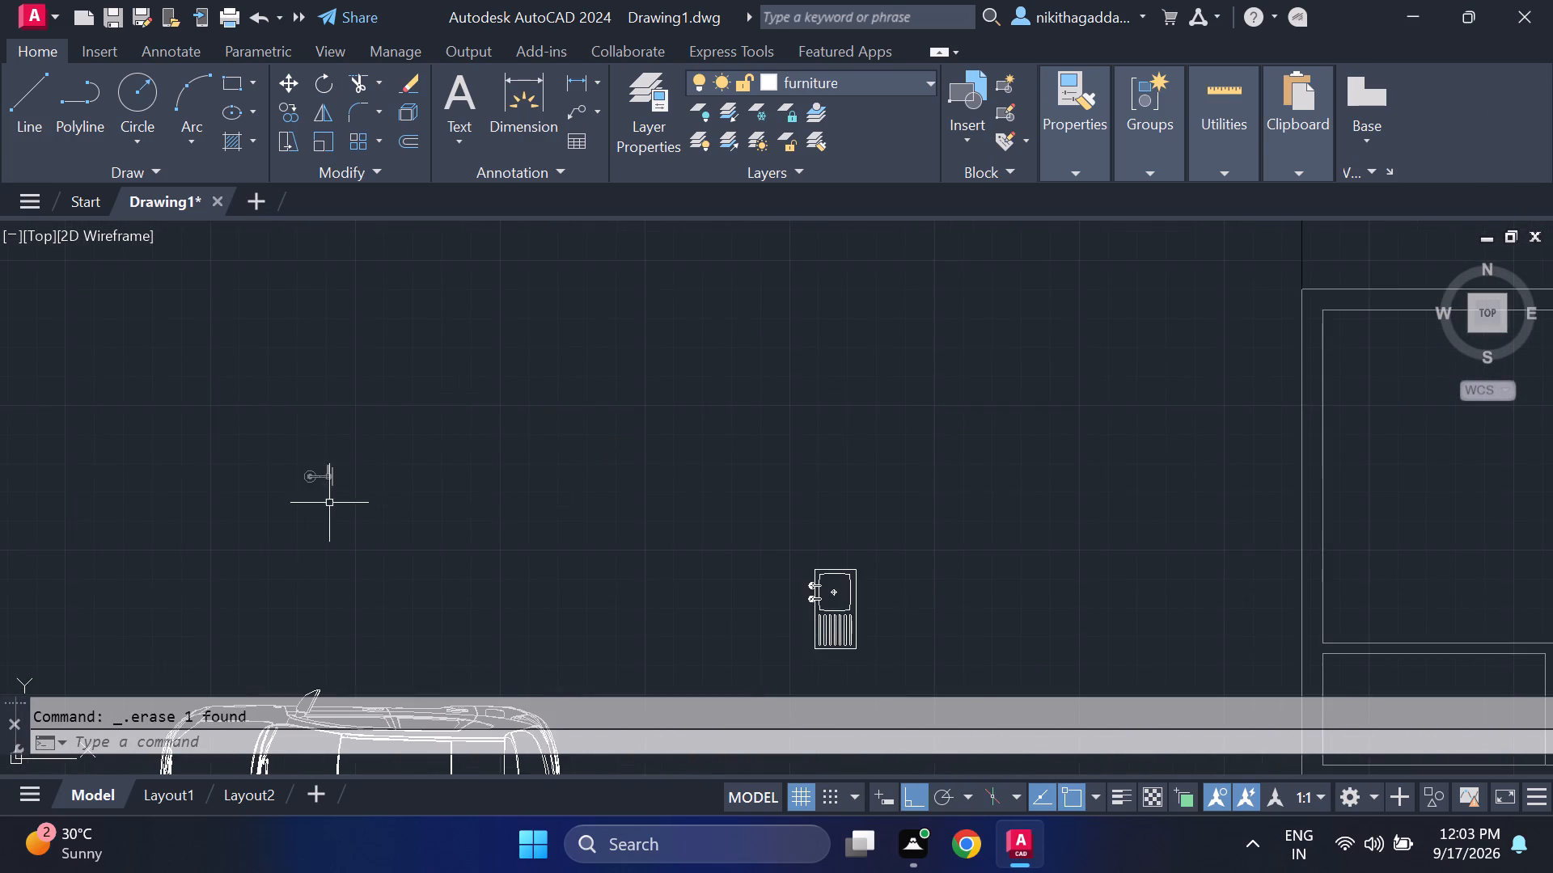
{"action": "scroll", "coordinate": [329, 500], "scroll_direction": "up", "scroll_amount": 4}
{"action": "left_click", "coordinate": [408, 286]}
{"action": "left_click", "coordinate": [28, 504]}
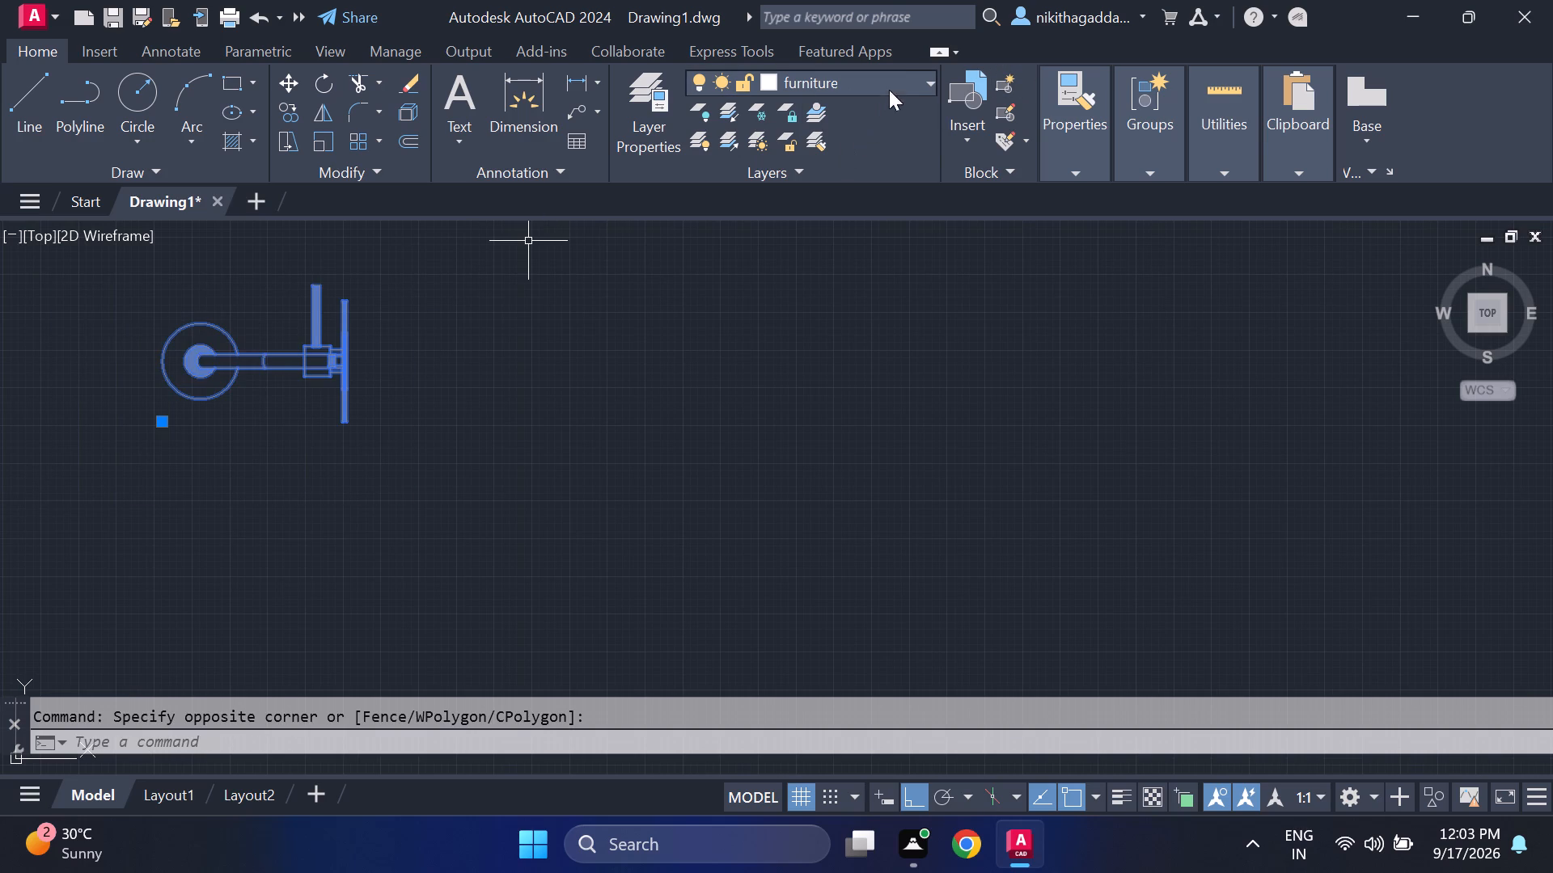
{"action": "left_click", "coordinate": [903, 75]}
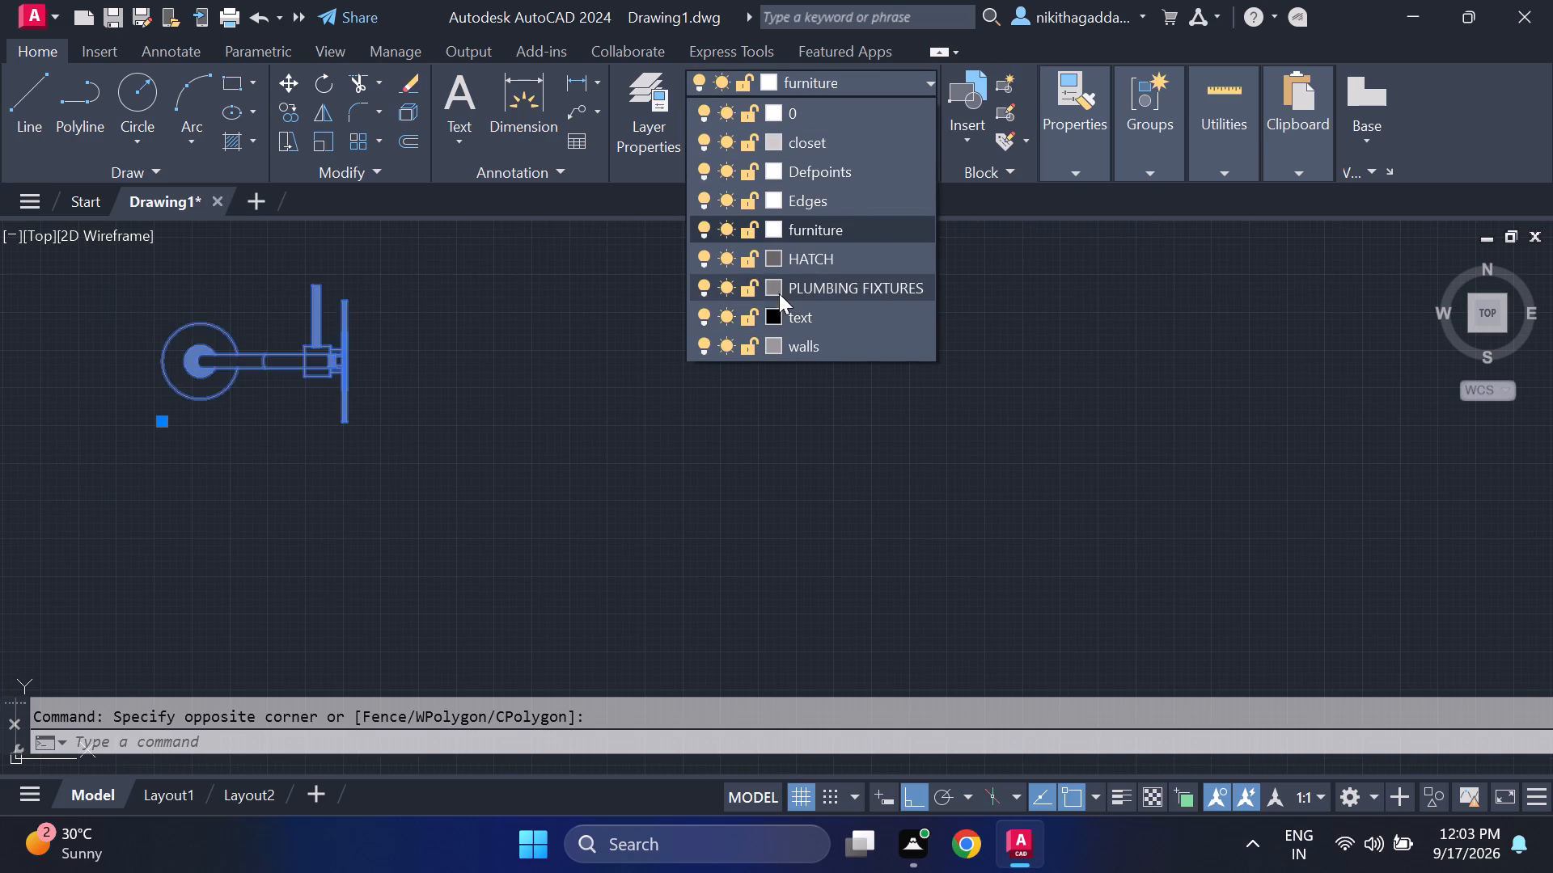
{"action": "left_click", "coordinate": [774, 290]}
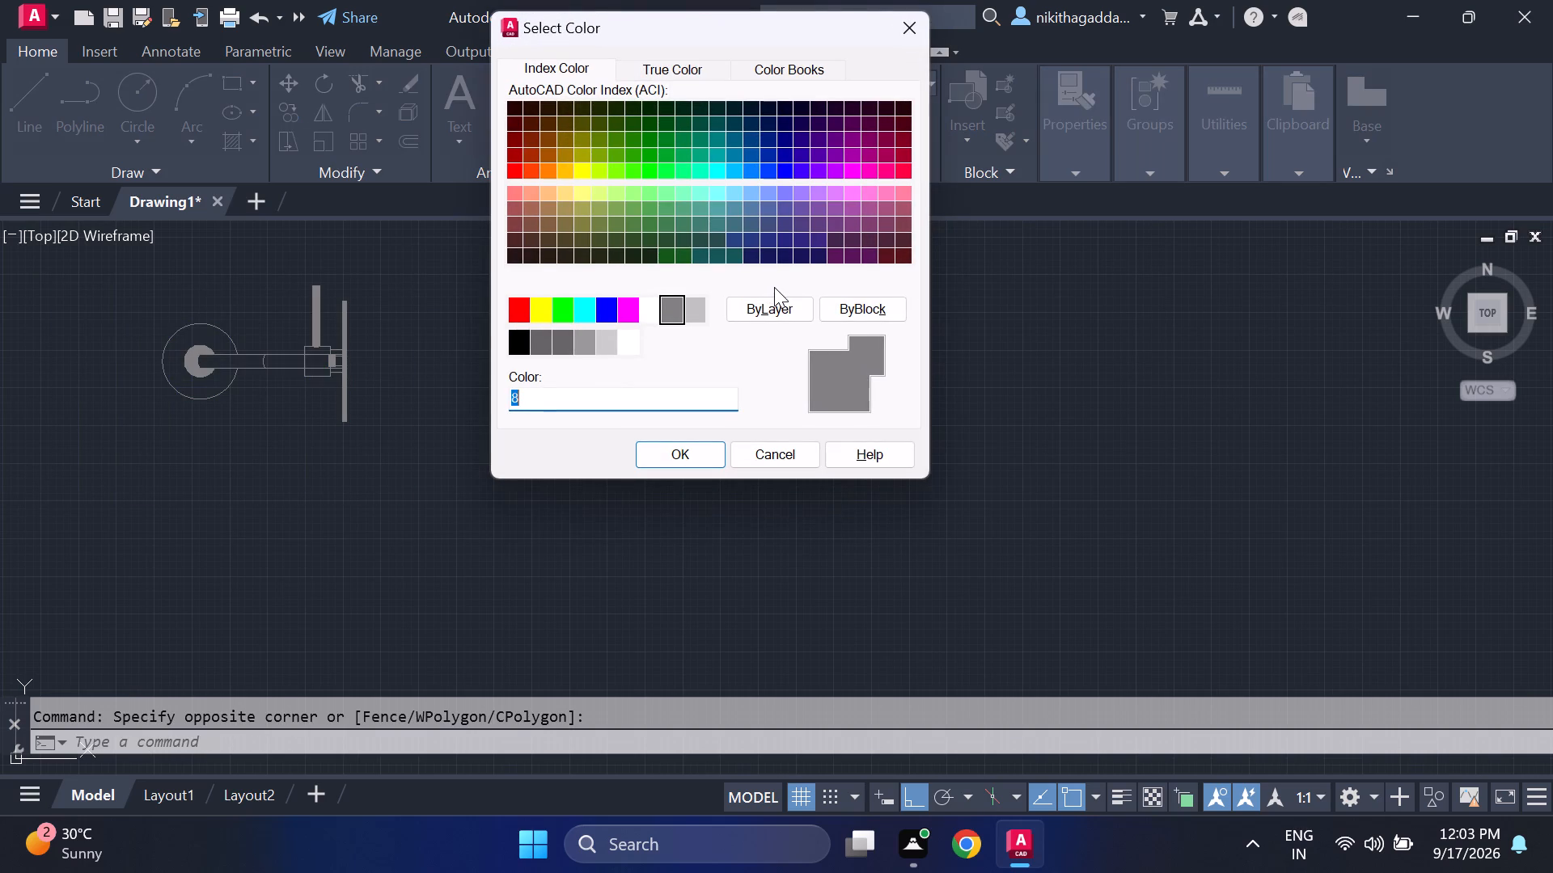
{"action": "left_click", "coordinate": [513, 347]}
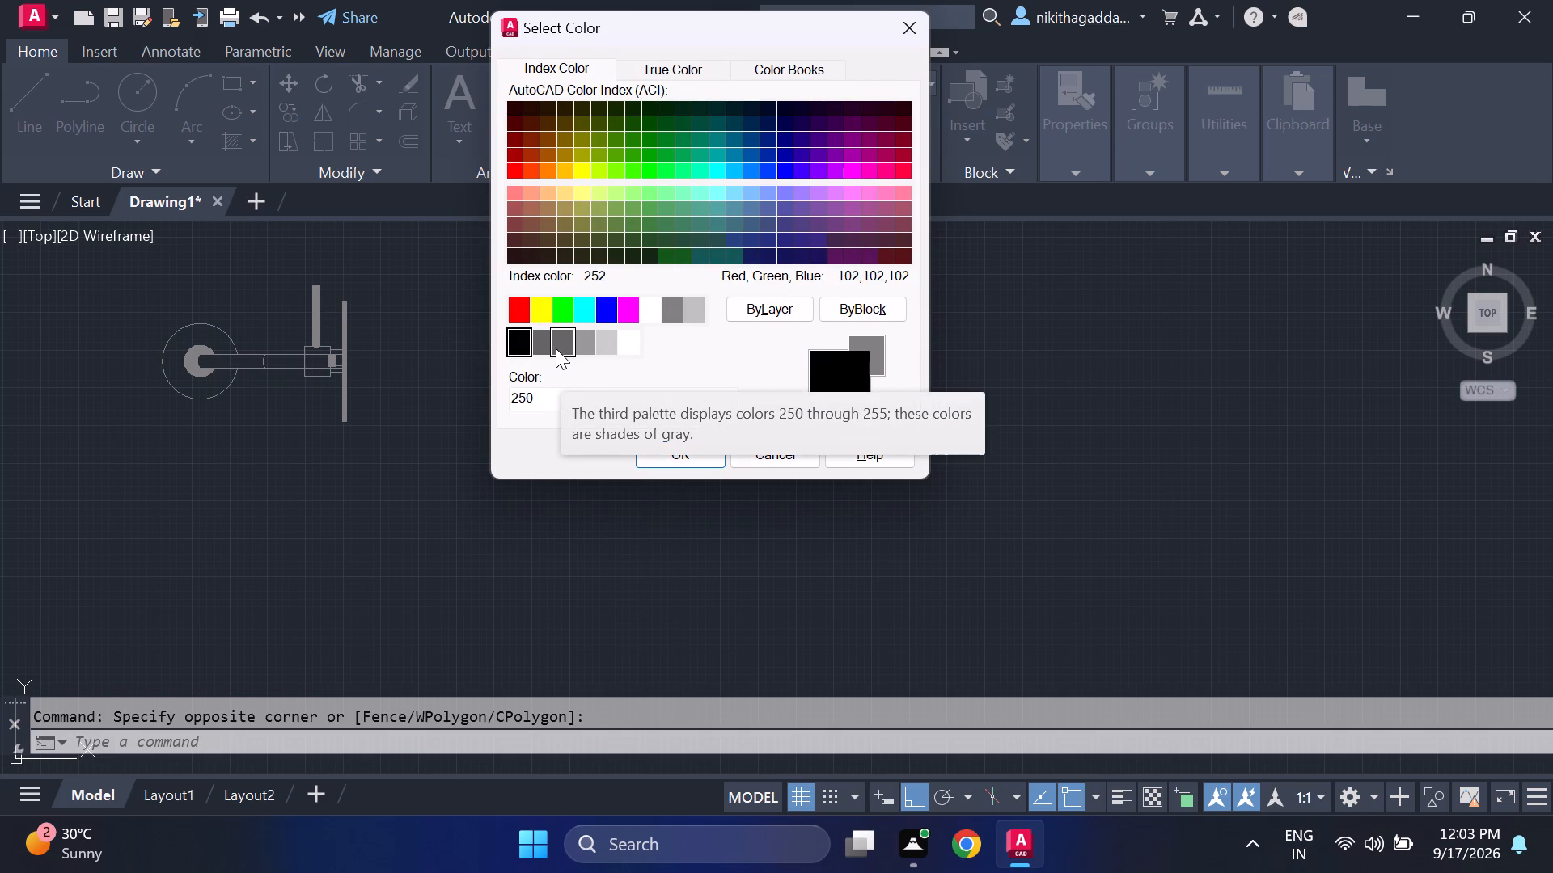
{"action": "left_click", "coordinate": [679, 454]}
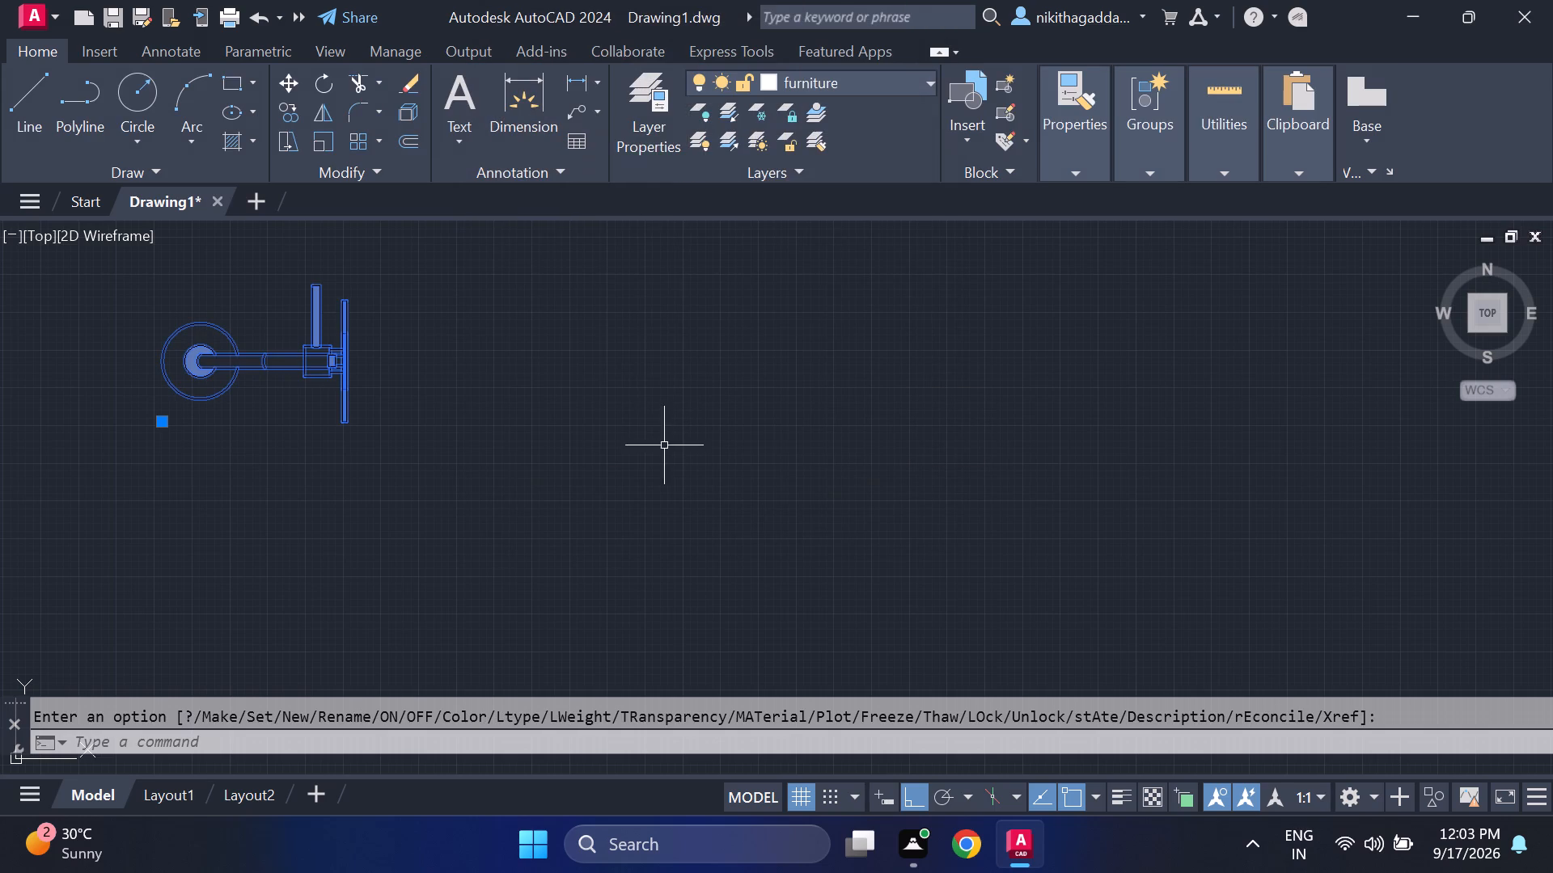
{"action": "key", "text": "Escape"}
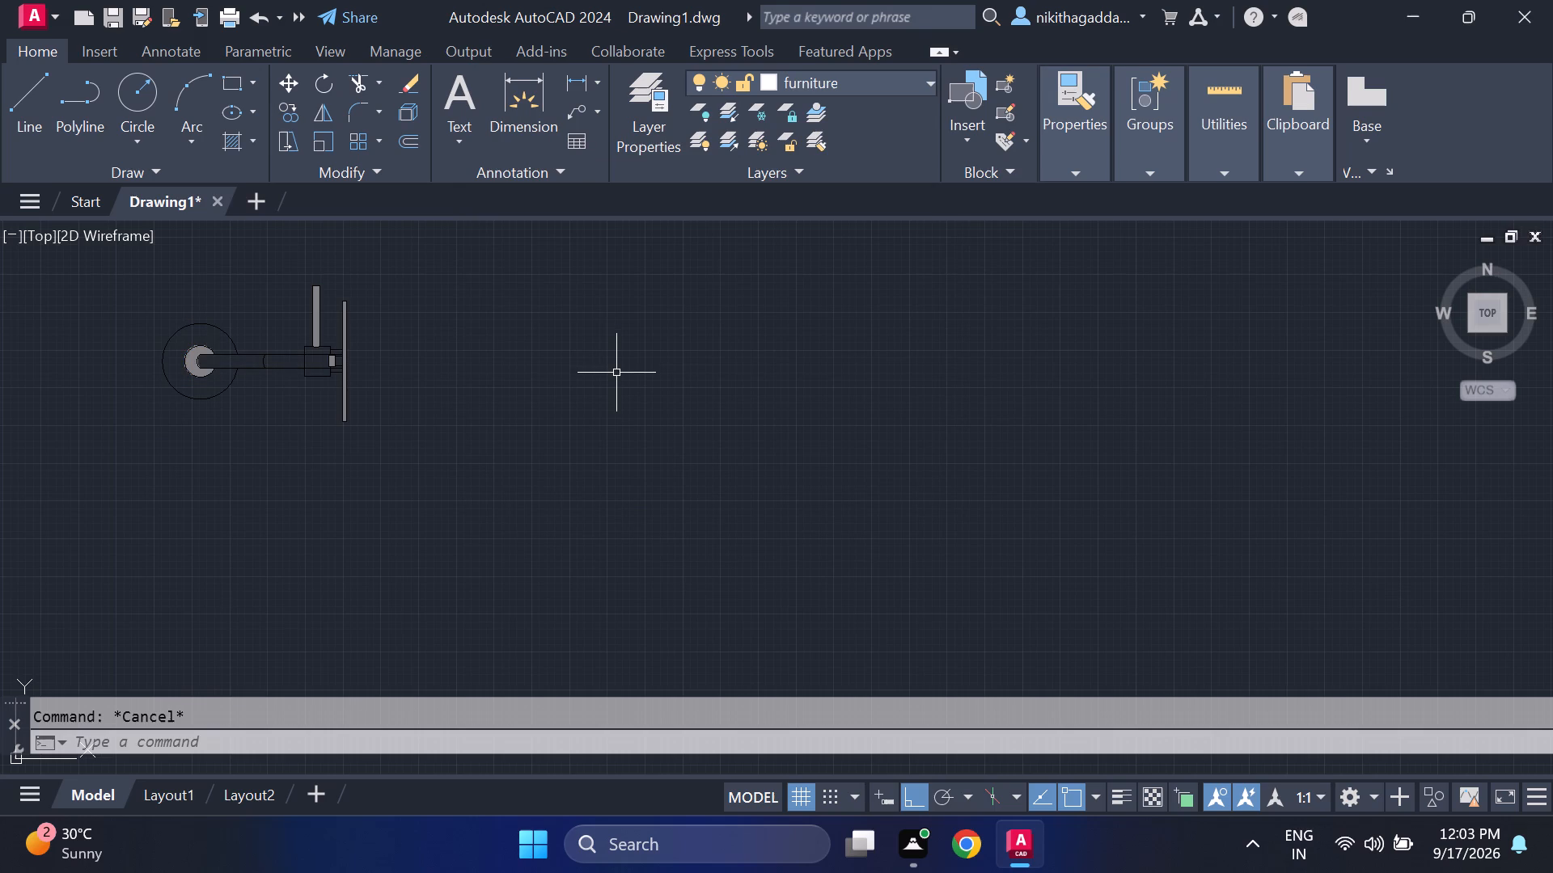
Scale up the small shower fixture block above the car, using the centre of its round head as base point.
{"action": "scroll", "coordinate": [620, 373], "scroll_direction": "down", "scroll_amount": 4}
{"action": "middle_click", "coordinate": [662, 485]}
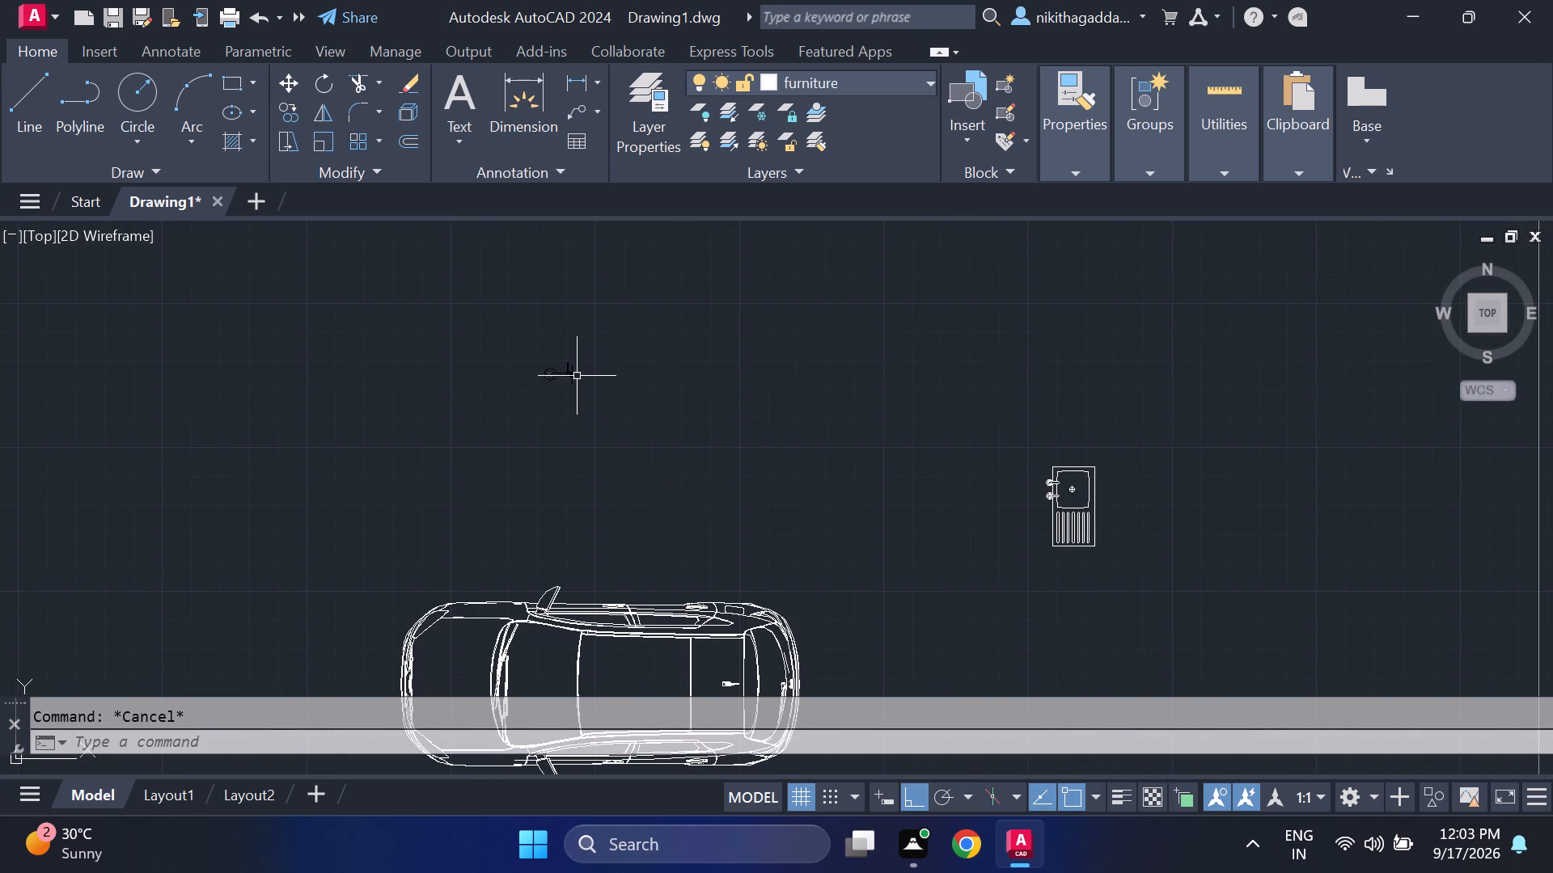
{"action": "scroll", "coordinate": [577, 374], "scroll_direction": "up", "scroll_amount": 2}
{"action": "left_click_drag", "start_coordinate": [628, 307], "coordinate": [599, 328]}
{"action": "left_click", "coordinate": [311, 476]}
{"action": "type", "text": "scake"}
{"action": "key", "text": "Return"}
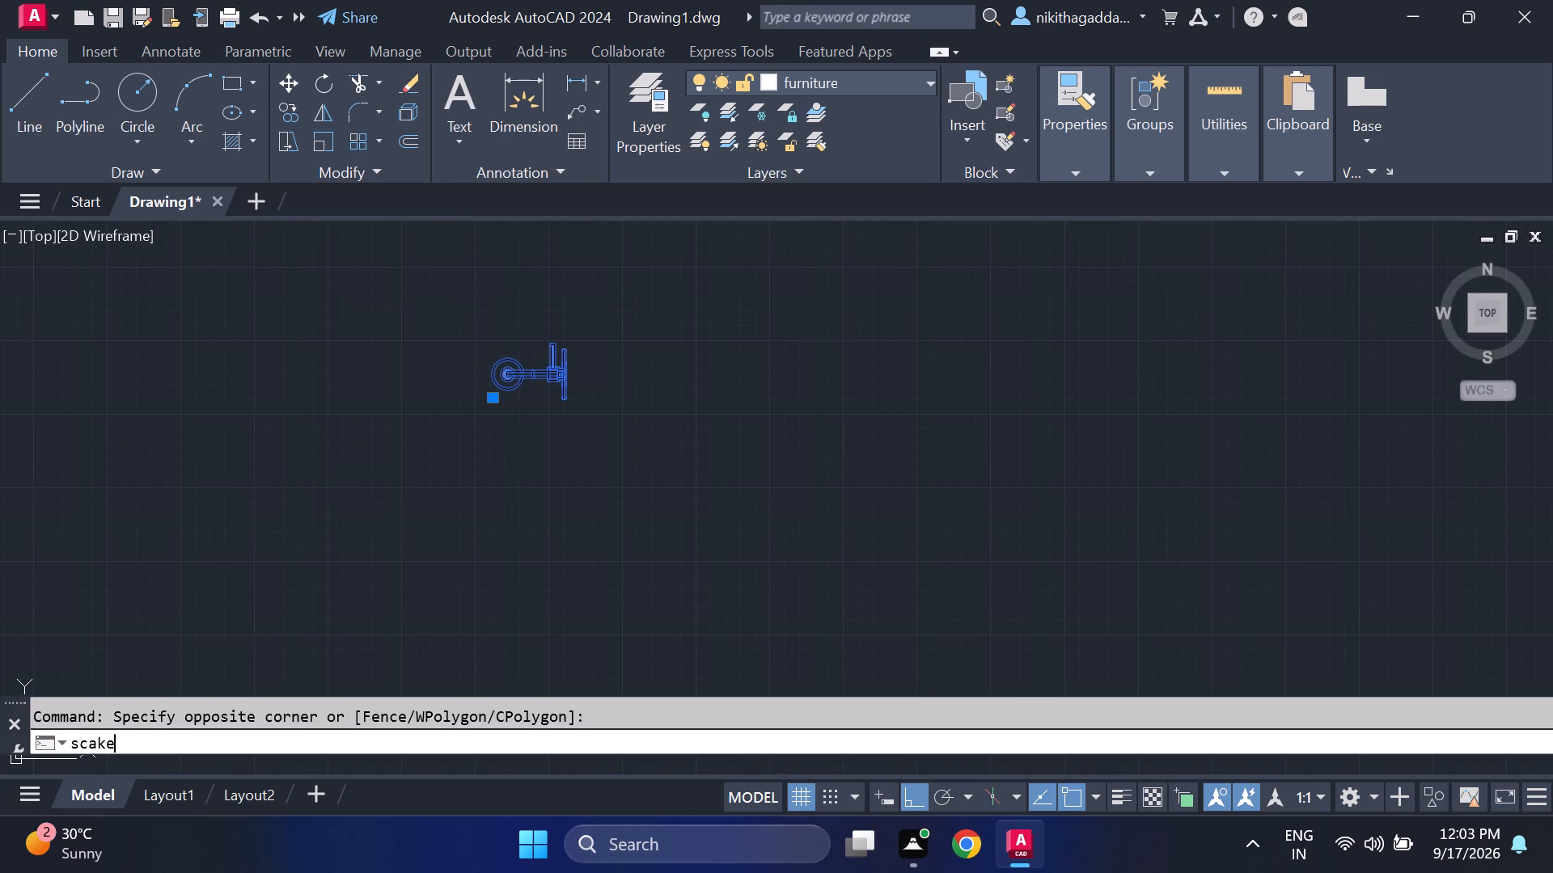
{"action": "key", "text": "BackSpace"}
{"action": "key", "text": "BackSpace"}
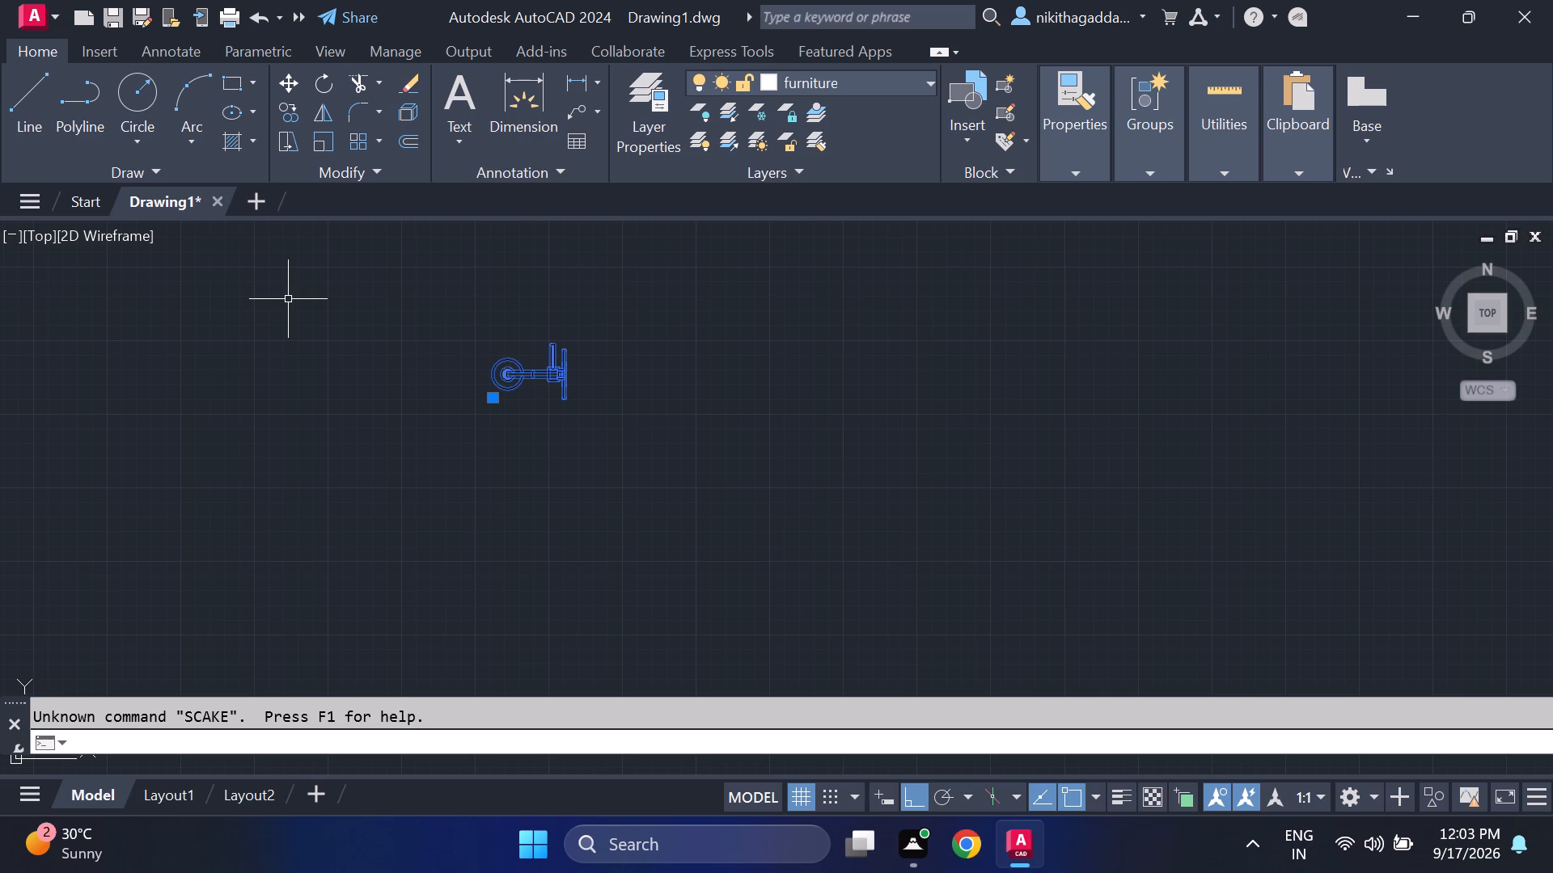
{"action": "type", "text": "scale"}
{"action": "key", "text": "Return"}
{"action": "left_click", "coordinate": [508, 374]}
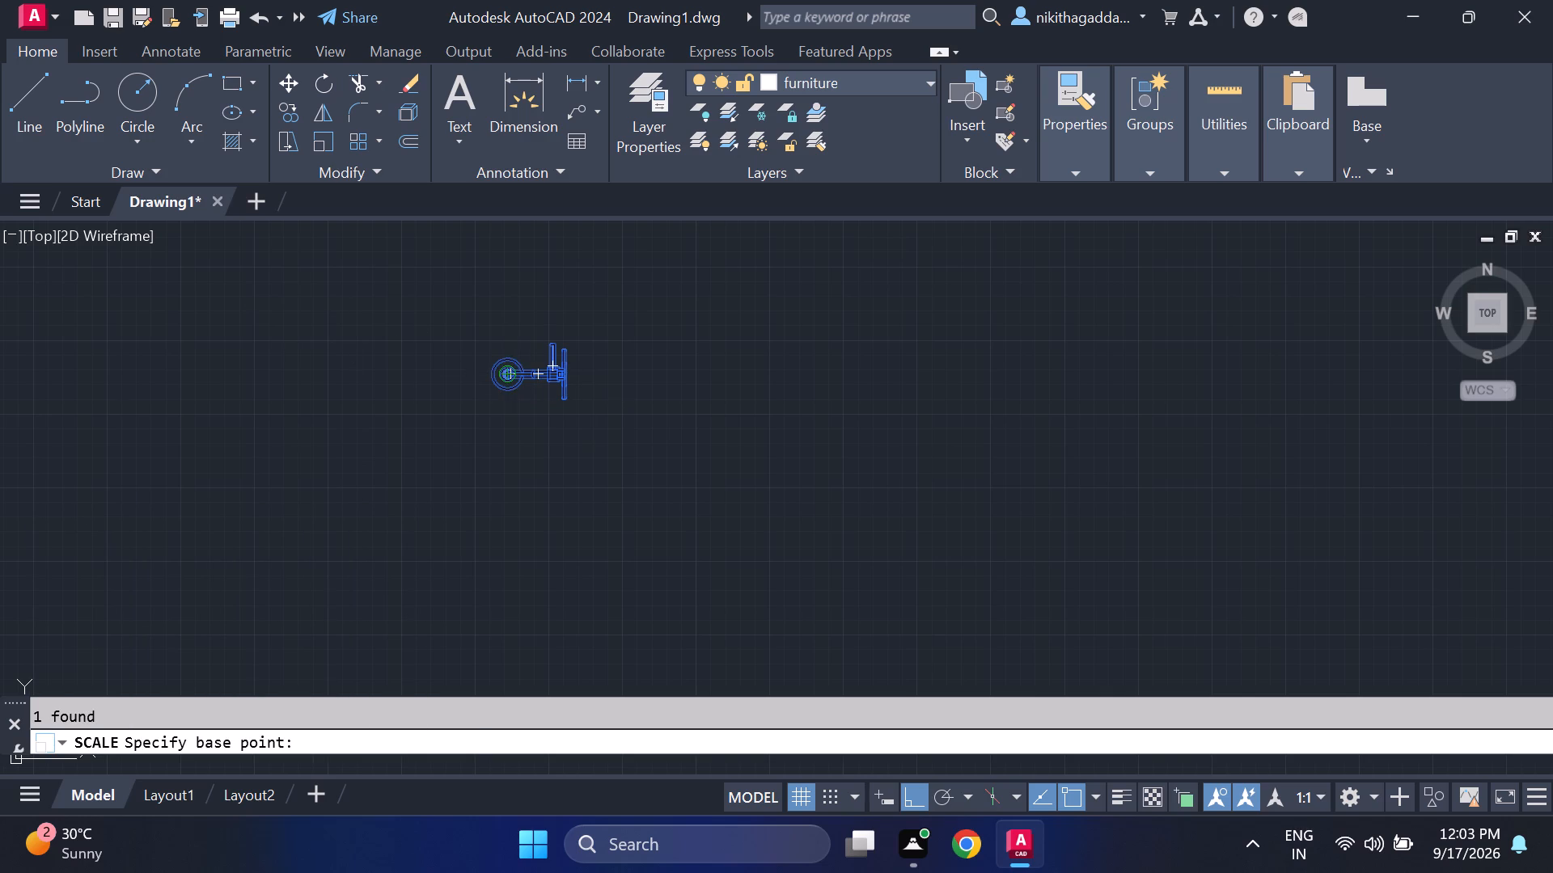
{"action": "left_click", "coordinate": [594, 419]}
Change the colour of the furniture layer to index colour 250.
{"action": "scroll", "coordinate": [684, 504], "scroll_direction": "down", "scroll_amount": 4}
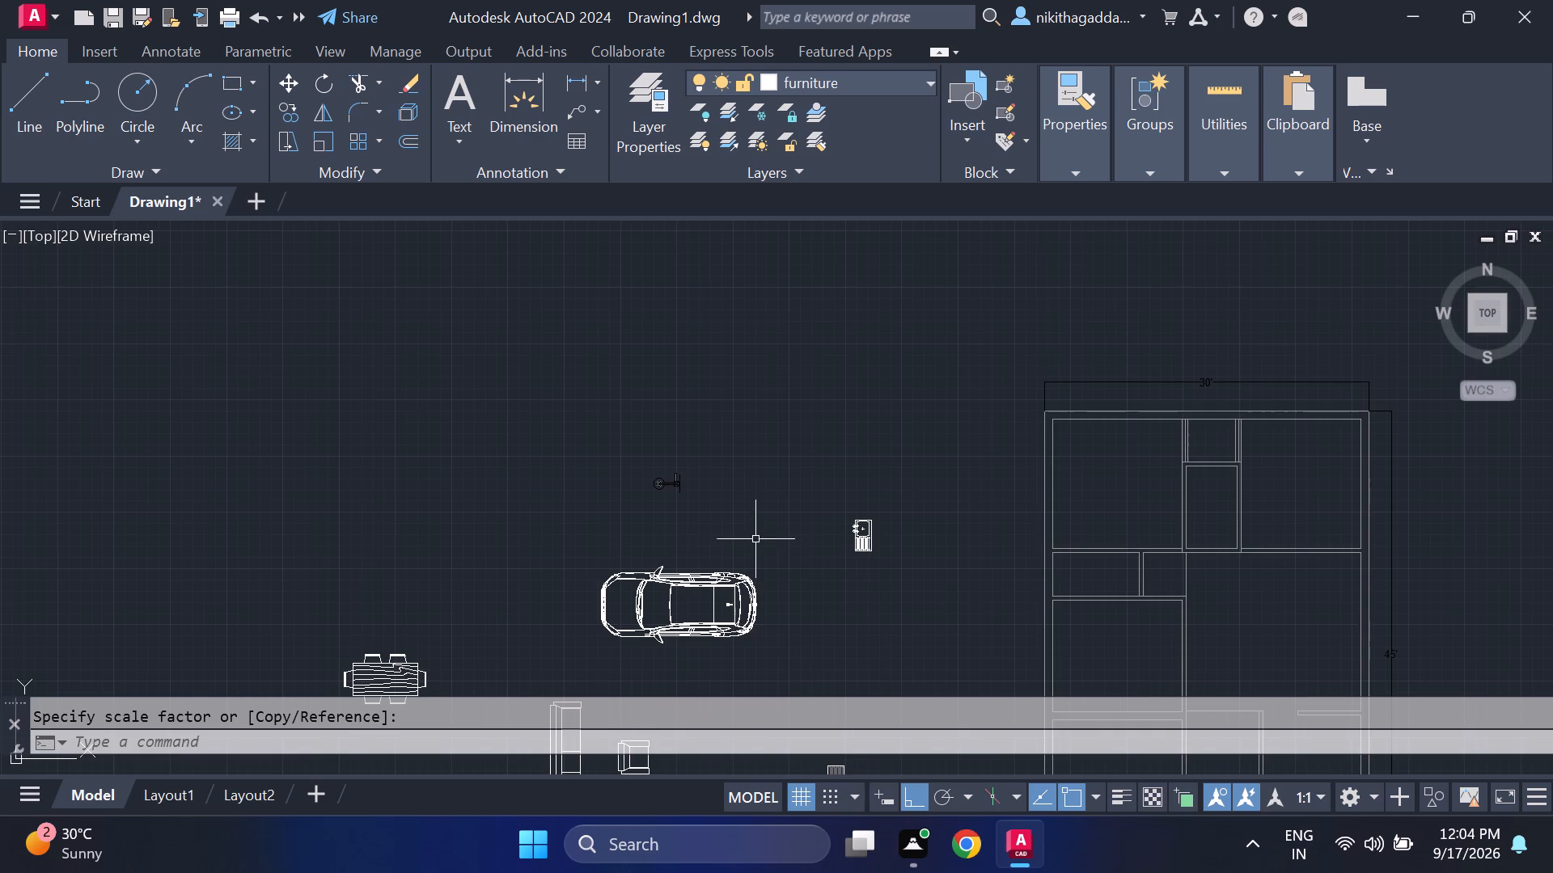
{"action": "middle_click_drag", "start_coordinate": [754, 533], "coordinate": [734, 415]}
{"action": "left_click", "coordinate": [730, 436]}
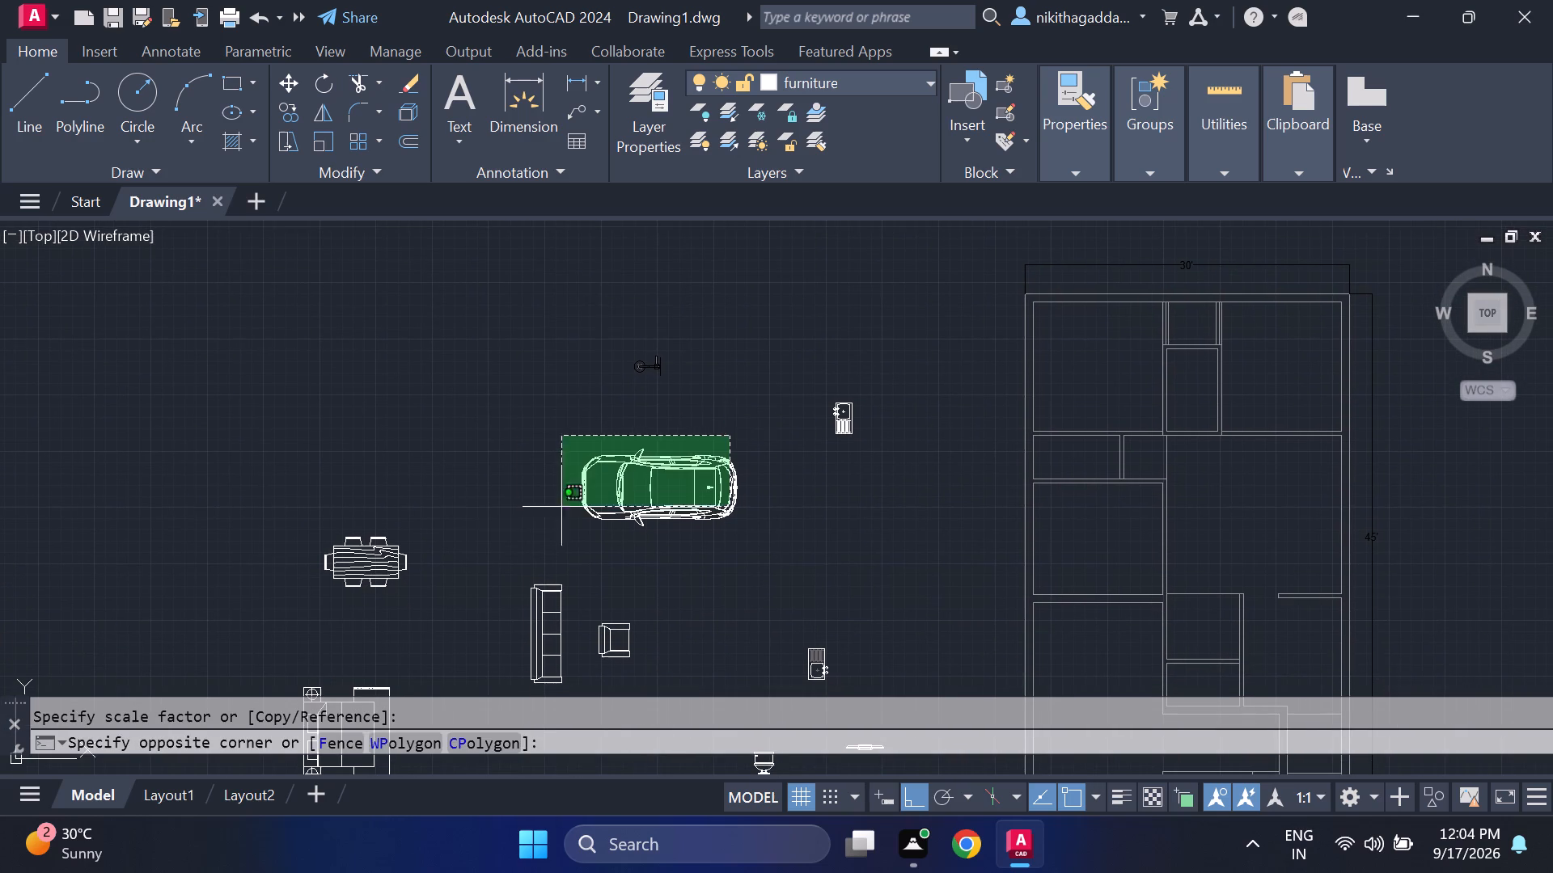
{"action": "left_click", "coordinate": [472, 551]}
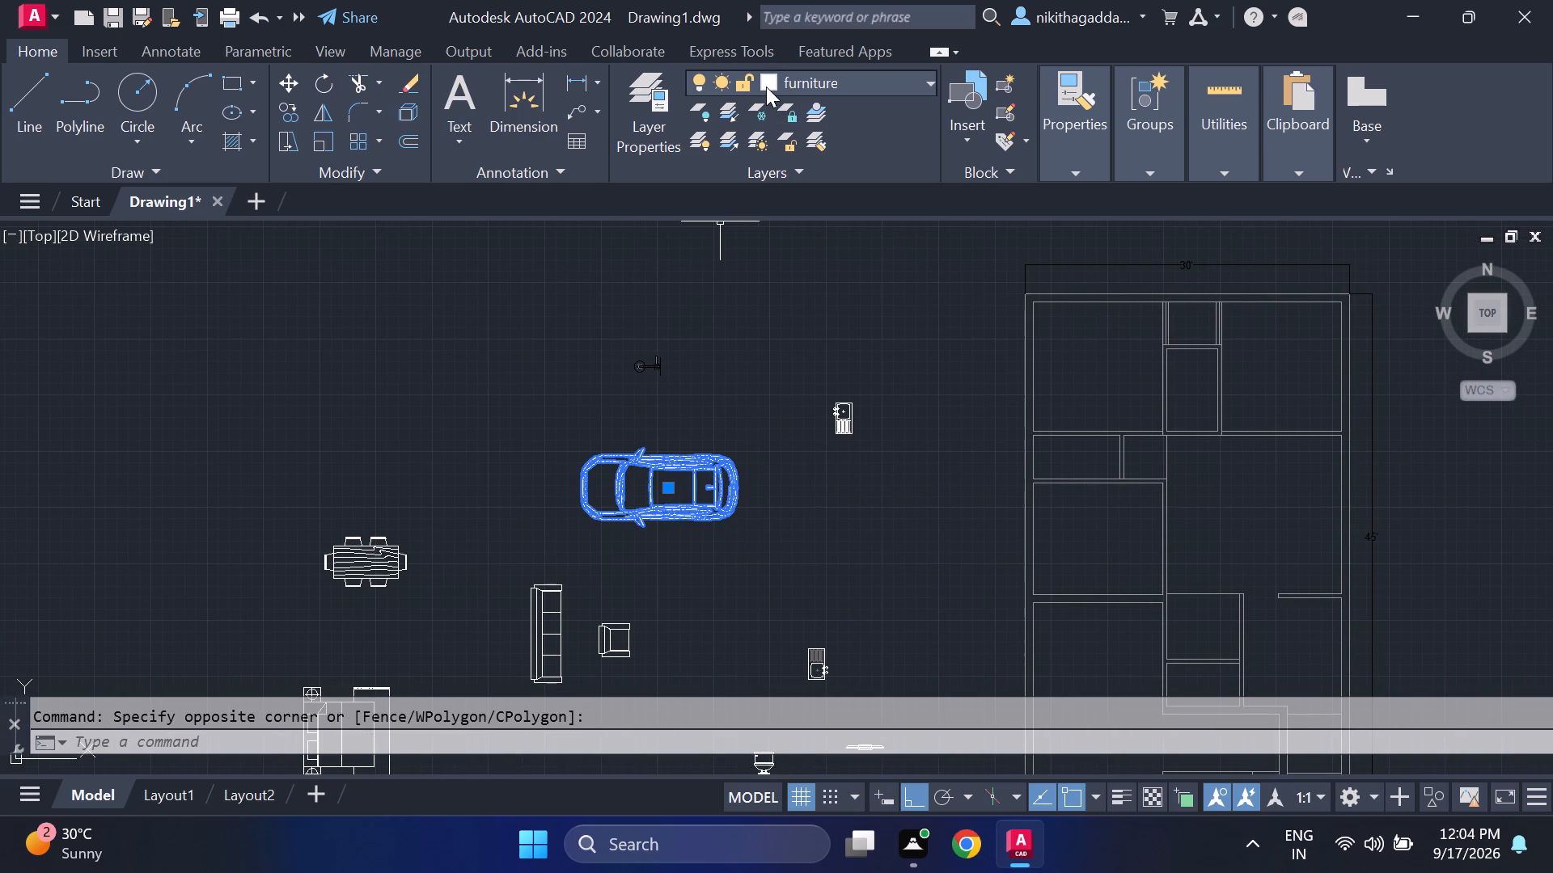
{"action": "left_click", "coordinate": [766, 82]}
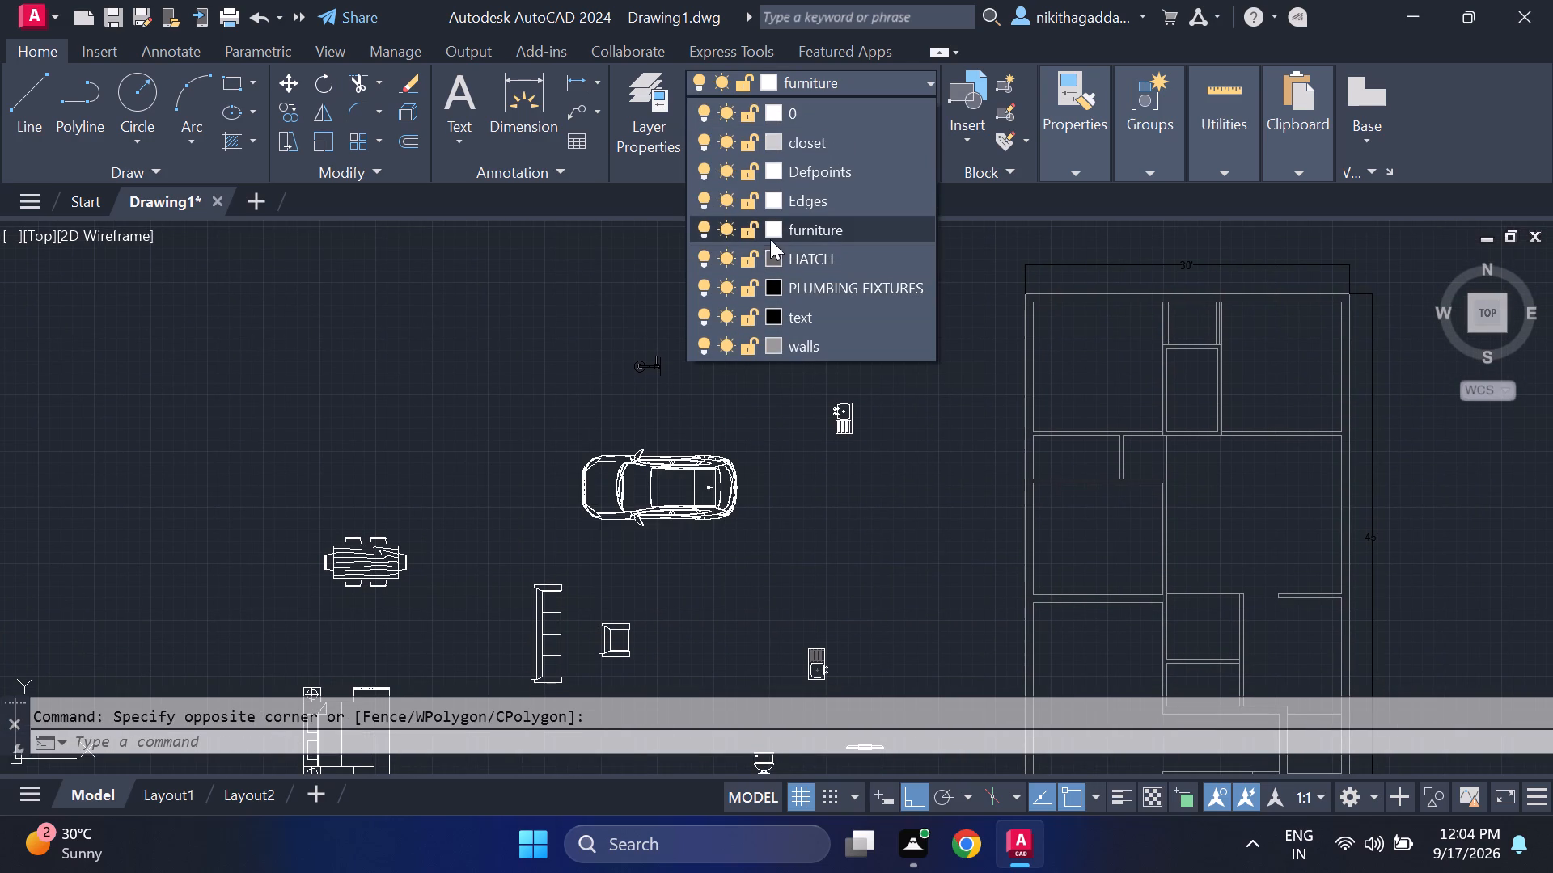
{"action": "left_click", "coordinate": [770, 231]}
{"action": "left_click", "coordinate": [519, 336]}
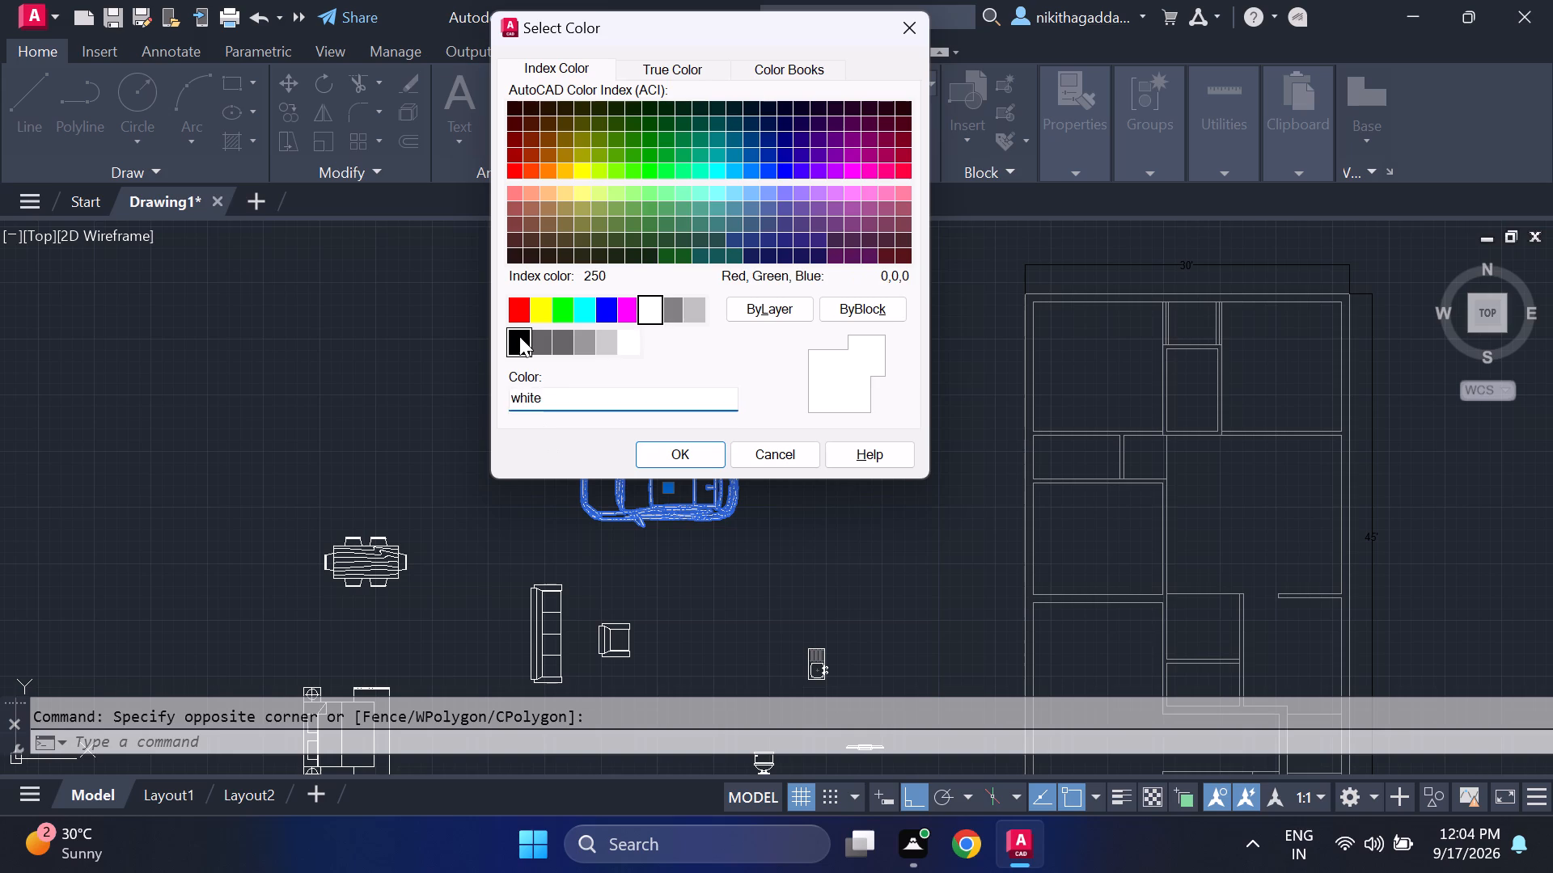
{"action": "left_click", "coordinate": [696, 453]}
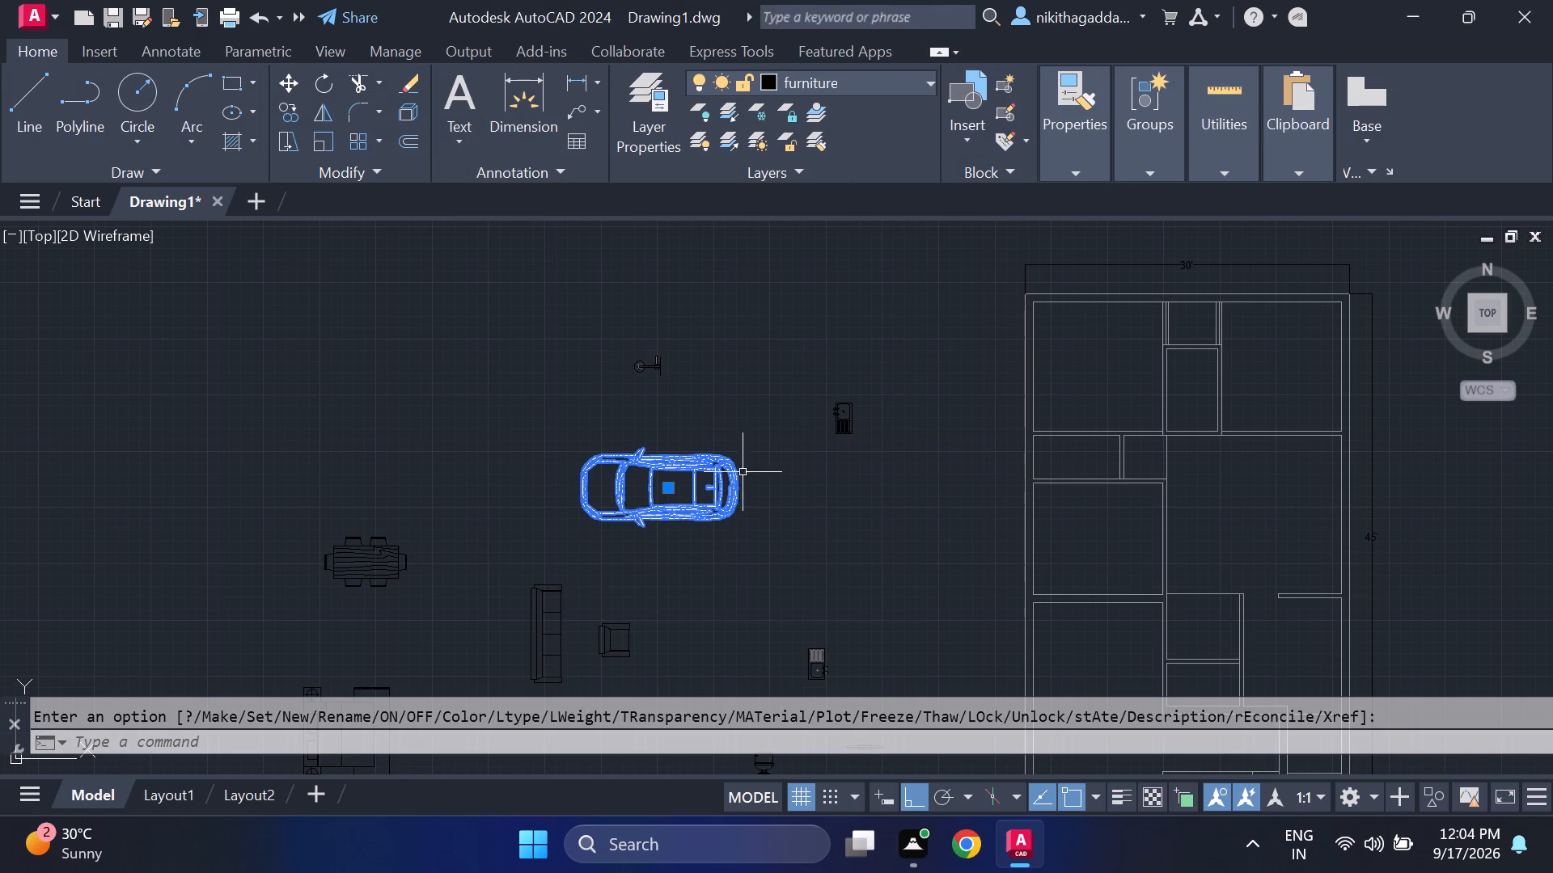
{"action": "middle_click_drag", "start_coordinate": [776, 526], "coordinate": [738, 339]}
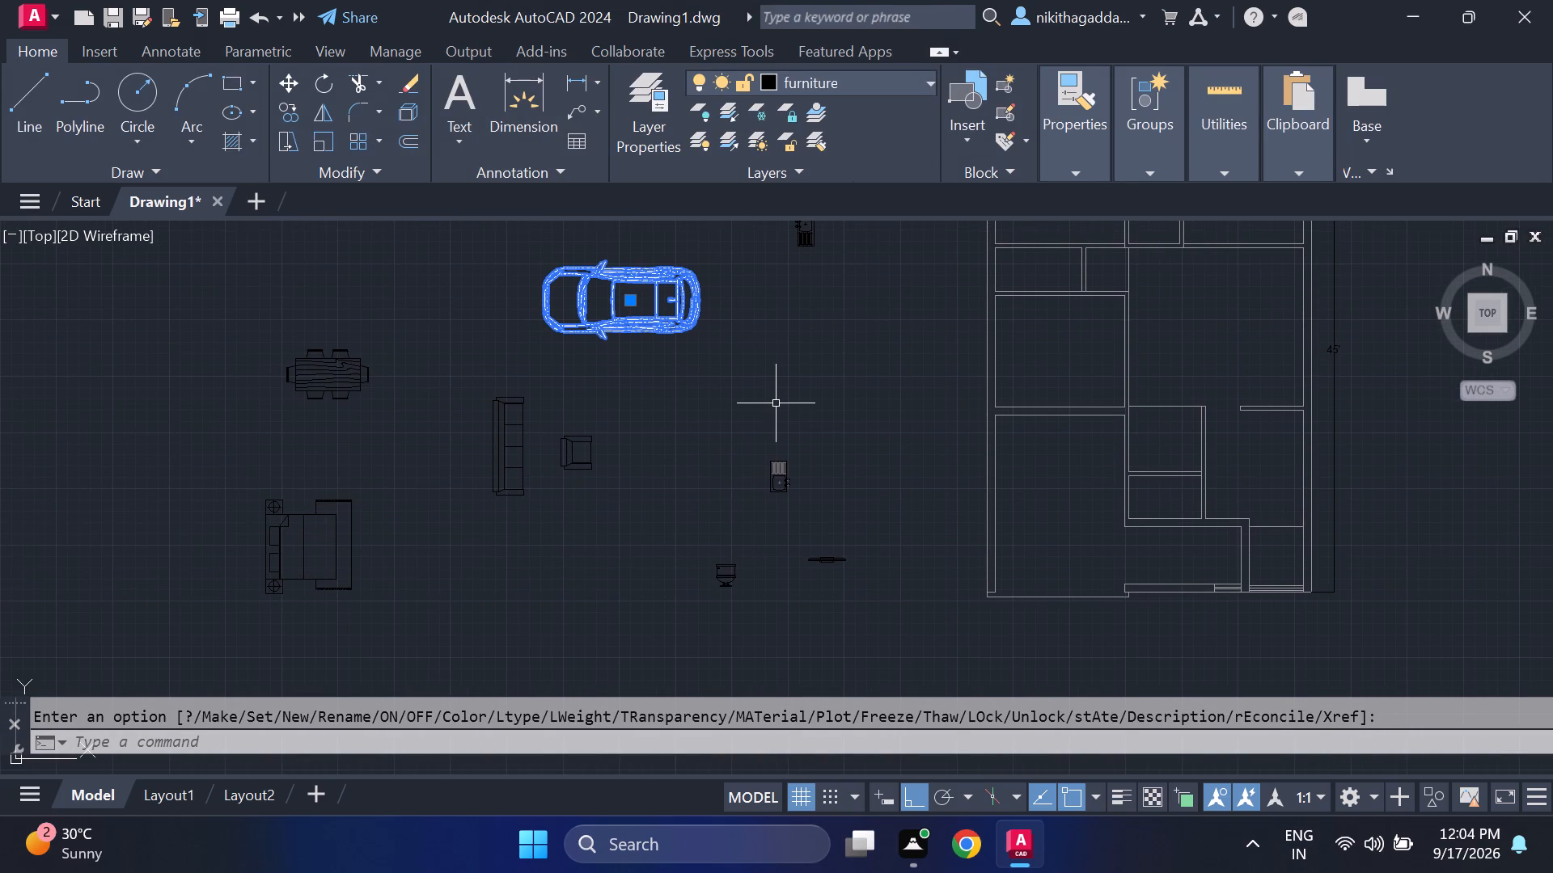
{"action": "key", "text": "Escape"}
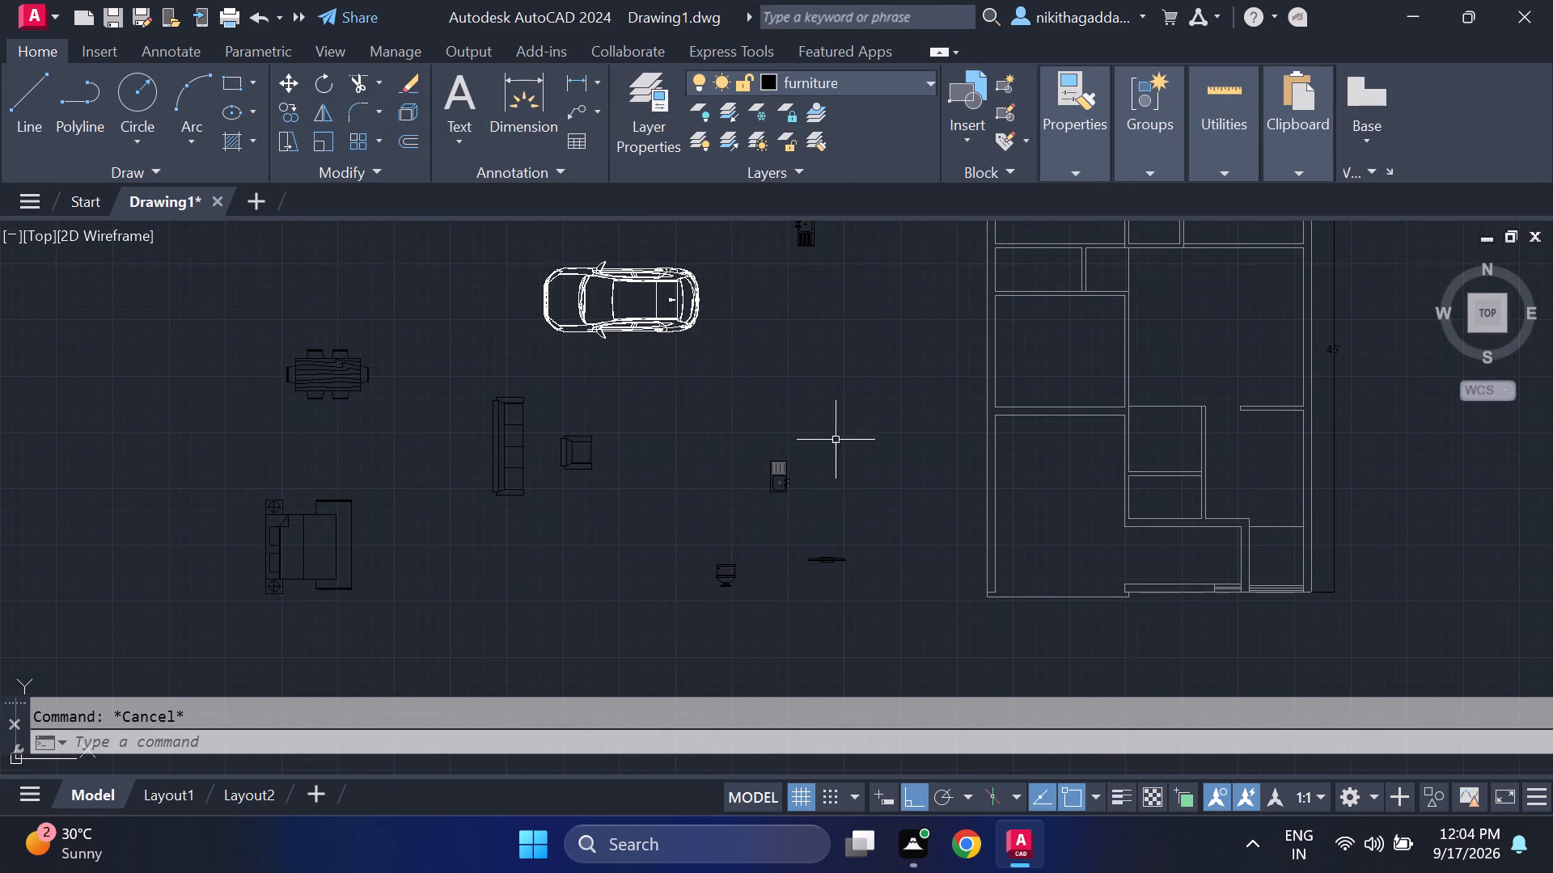
Delete the second kitchen sink block, the one below the car with its drainboard above the basin.
{"action": "middle_click_drag", "start_coordinate": [865, 339], "coordinate": [864, 430]}
{"action": "scroll", "coordinate": [827, 322], "scroll_direction": "up", "scroll_amount": 5}
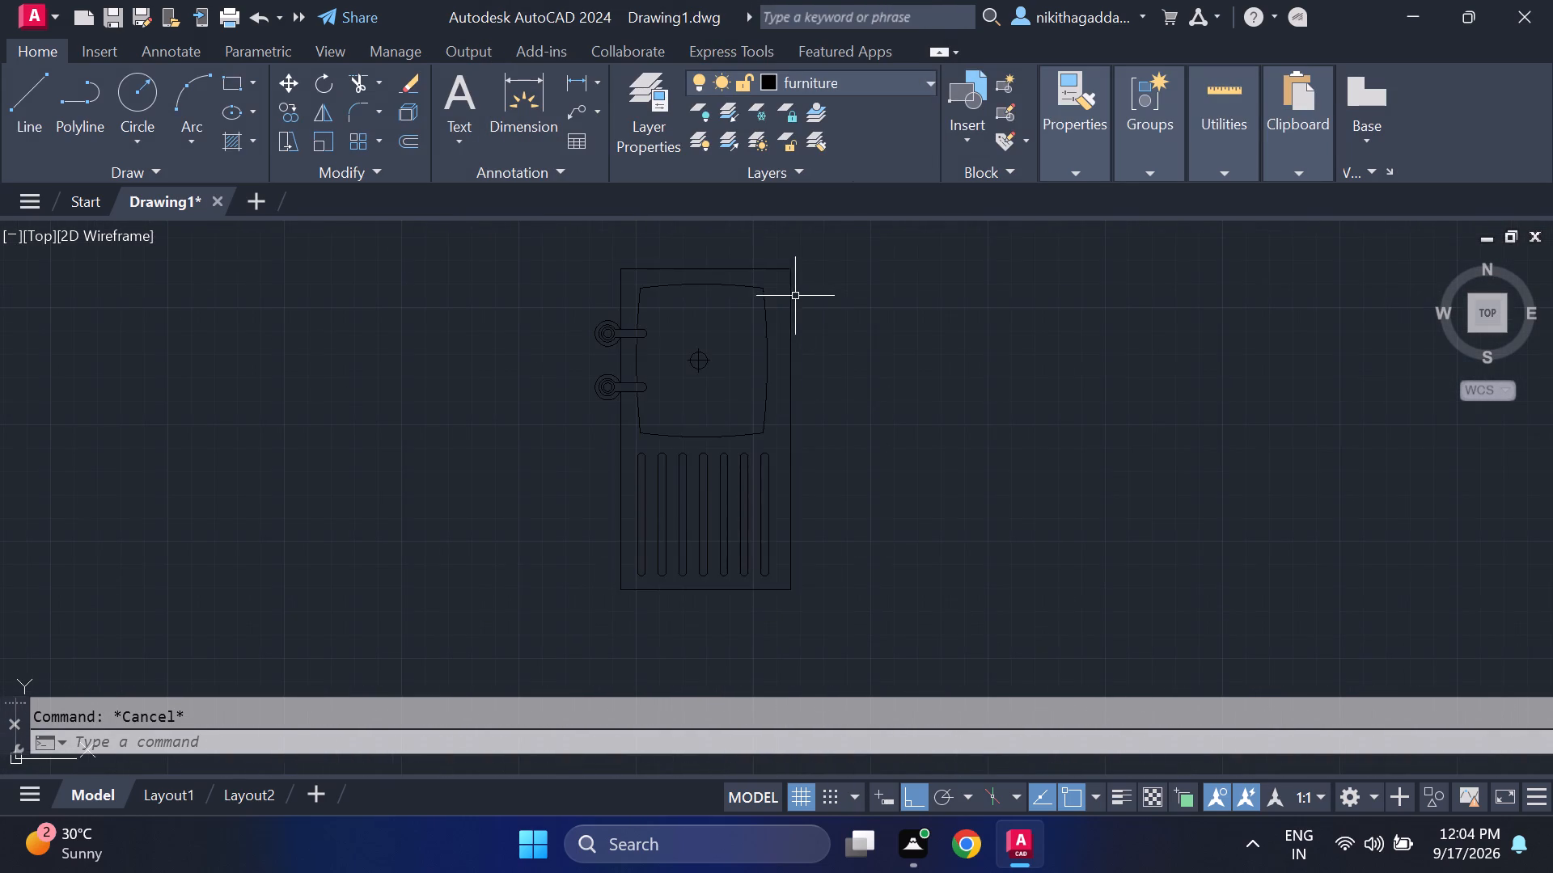
{"action": "scroll", "coordinate": [847, 380], "scroll_direction": "down", "scroll_amount": 3}
{"action": "middle_click_drag", "start_coordinate": [854, 612], "coordinate": [869, 359]}
{"action": "scroll", "coordinate": [810, 540], "scroll_direction": "down", "scroll_amount": 3}
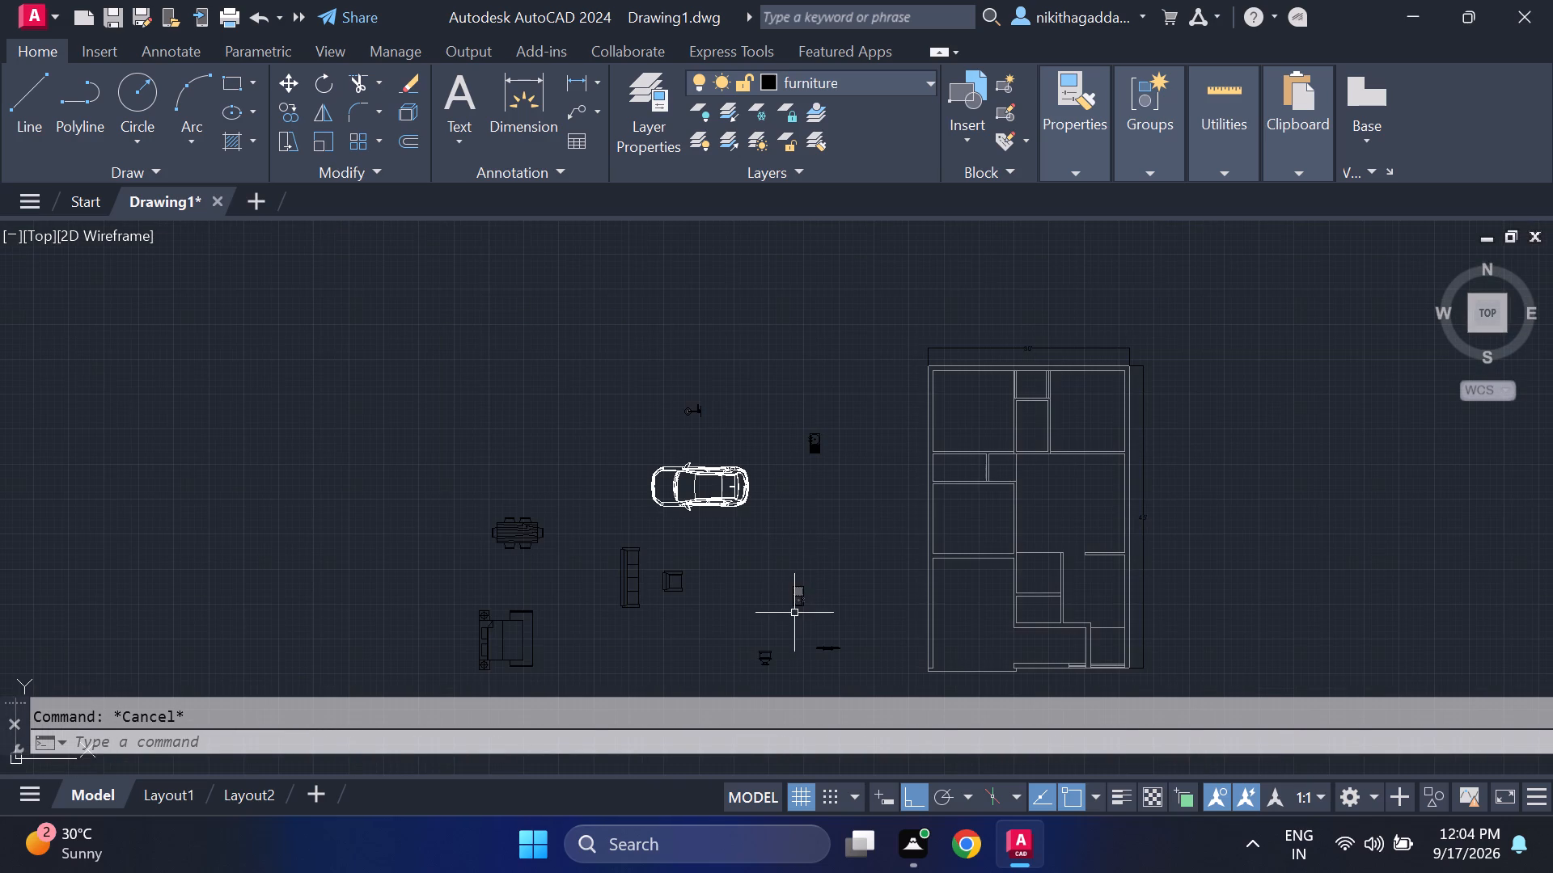
{"action": "scroll", "coordinate": [793, 614], "scroll_direction": "up", "scroll_amount": 4}
{"action": "scroll", "coordinate": [829, 529], "scroll_direction": "up", "scroll_amount": 2}
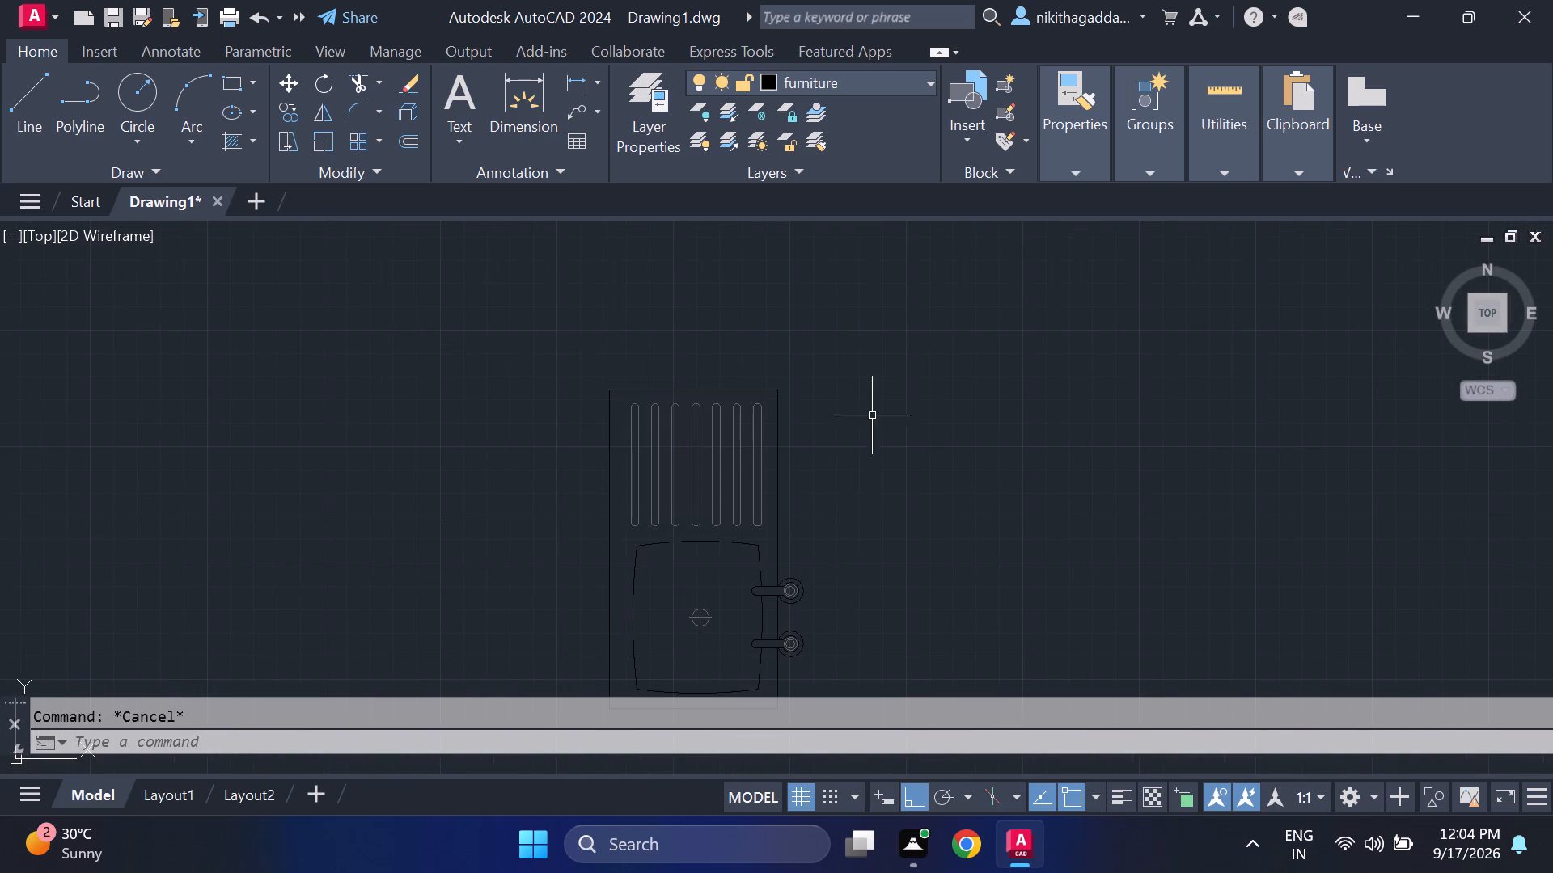
{"action": "left_click_drag", "start_coordinate": [879, 386], "coordinate": [870, 392]}
{"action": "left_click", "coordinate": [485, 620]}
{"action": "key", "text": "Delete"}
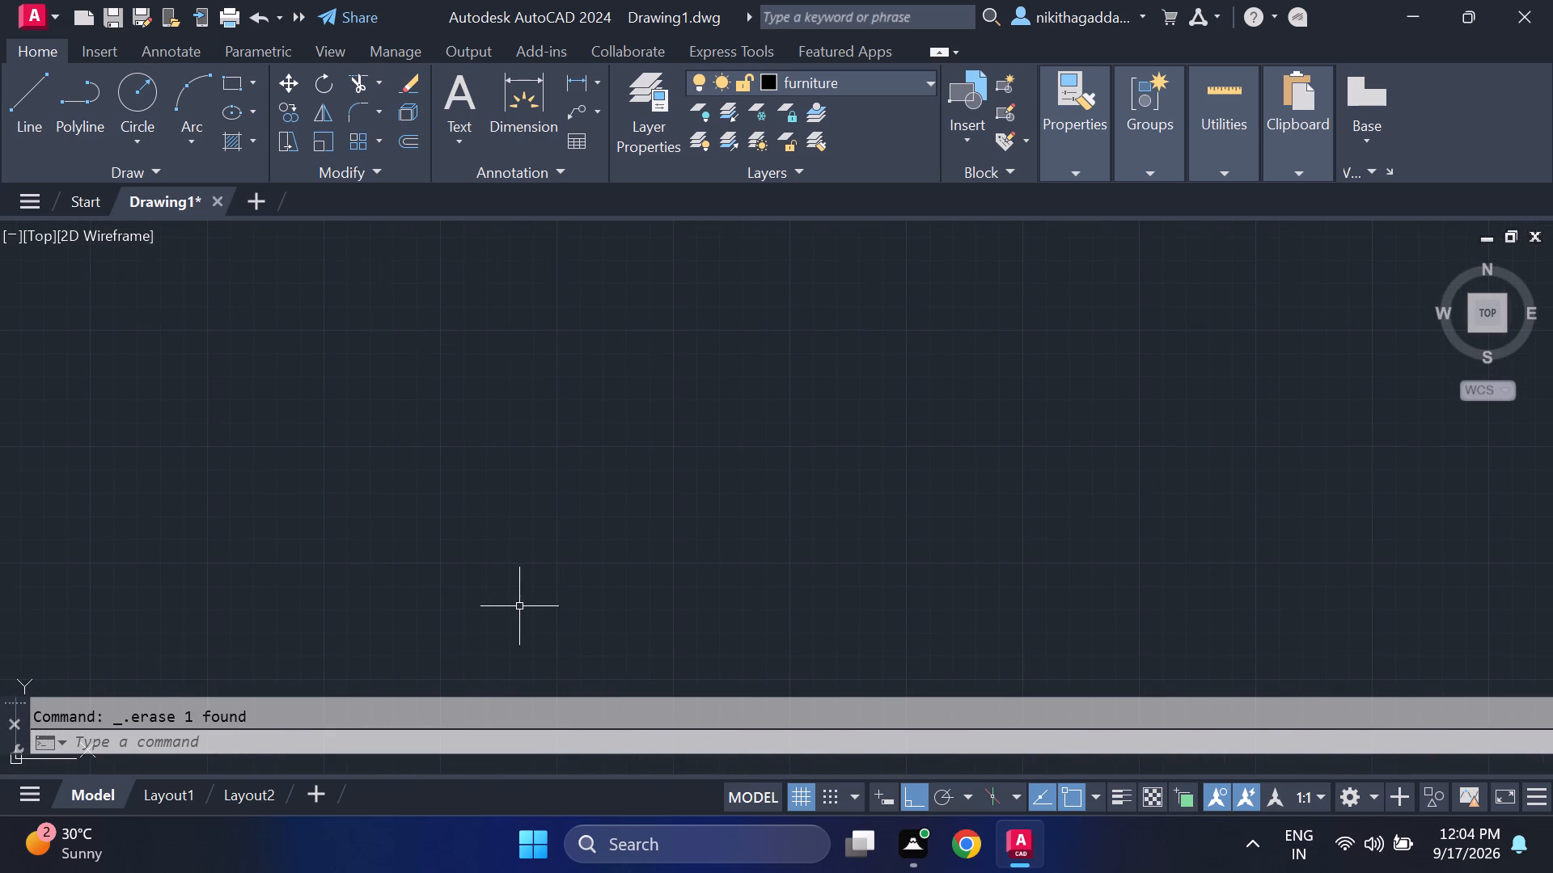
Examine the two small furniture blocks standing near the lower corner of the floor plan.
{"action": "scroll", "coordinate": [521, 478], "scroll_direction": "down", "scroll_amount": 4}
{"action": "scroll", "coordinate": [527, 563], "scroll_direction": "down", "scroll_amount": 3}
{"action": "scroll", "coordinate": [547, 600], "scroll_direction": "up", "scroll_amount": 3}
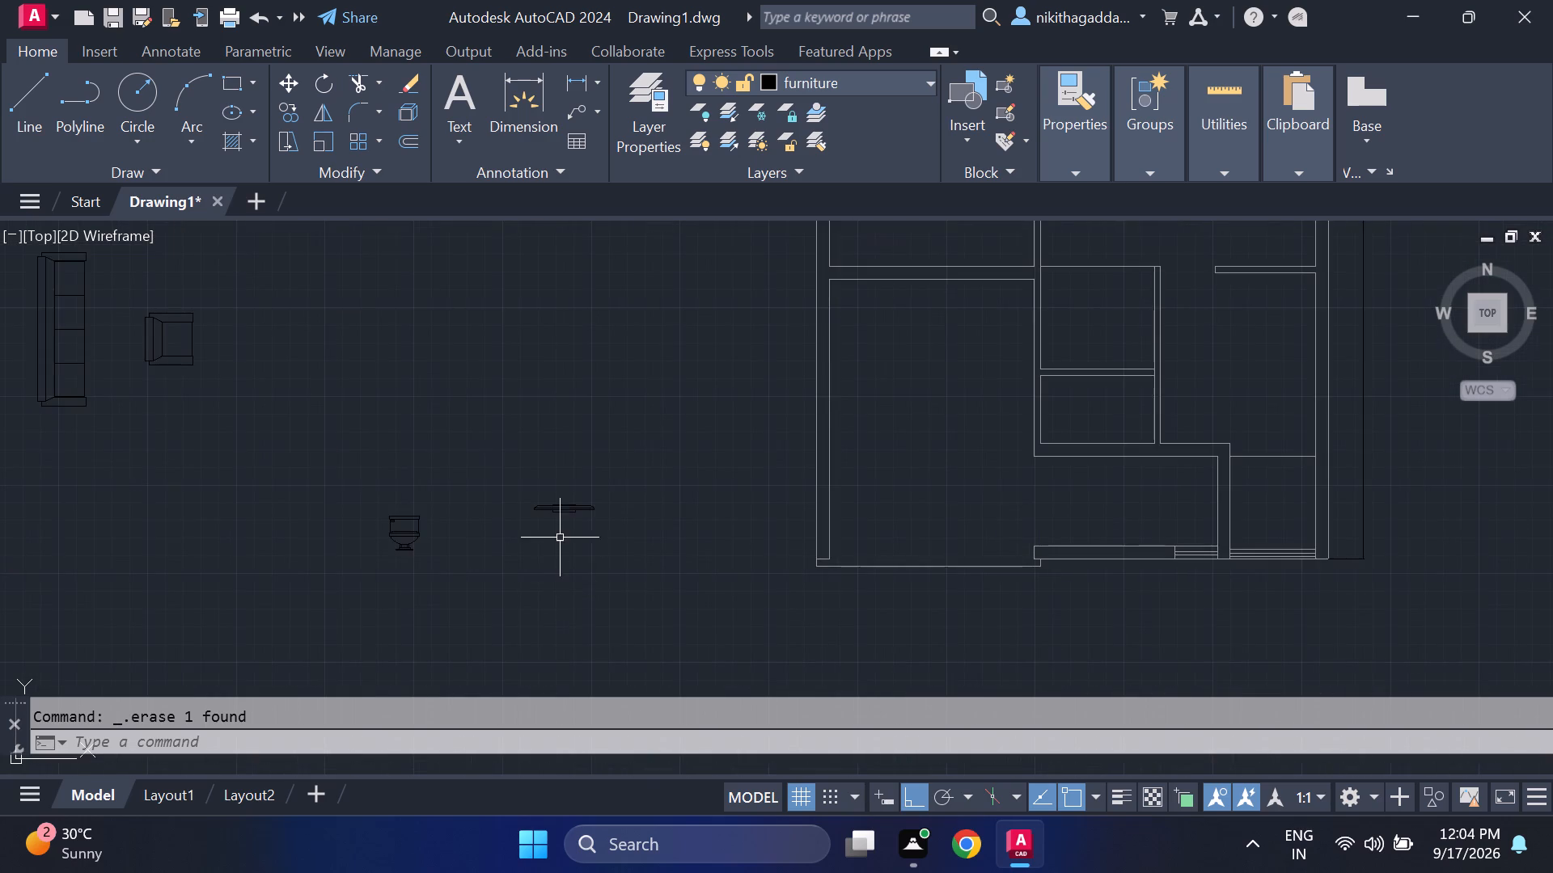
{"action": "scroll", "coordinate": [557, 533], "scroll_direction": "up", "scroll_amount": 3}
{"action": "scroll", "coordinate": [546, 535], "scroll_direction": "down", "scroll_amount": 4}
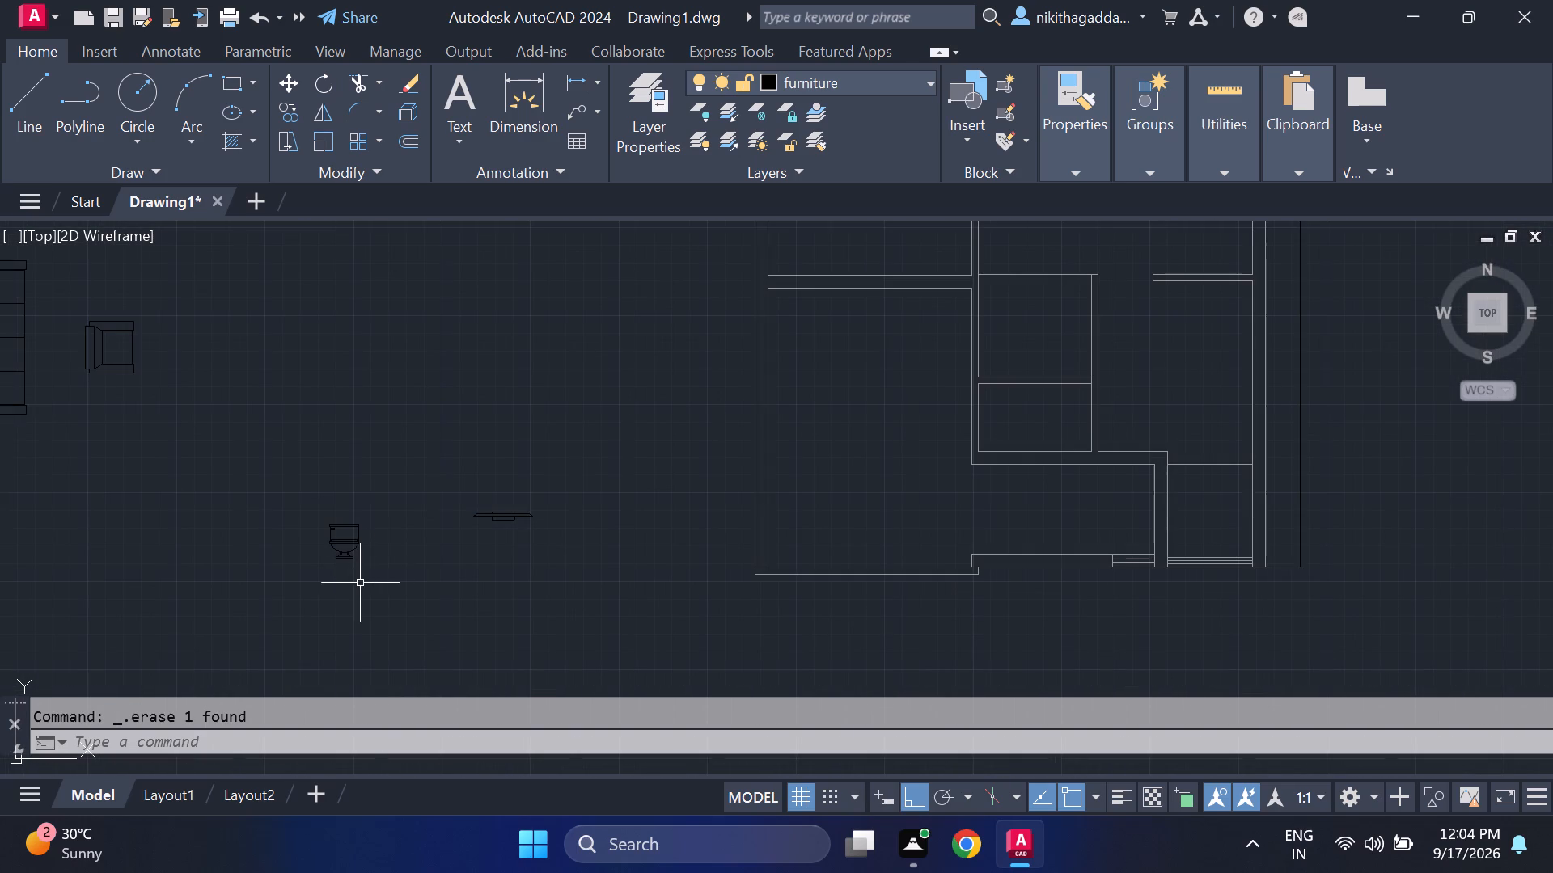
{"action": "scroll", "coordinate": [338, 566], "scroll_direction": "up", "scroll_amount": 4}
{"action": "scroll", "coordinate": [327, 559], "scroll_direction": "down", "scroll_amount": 5}
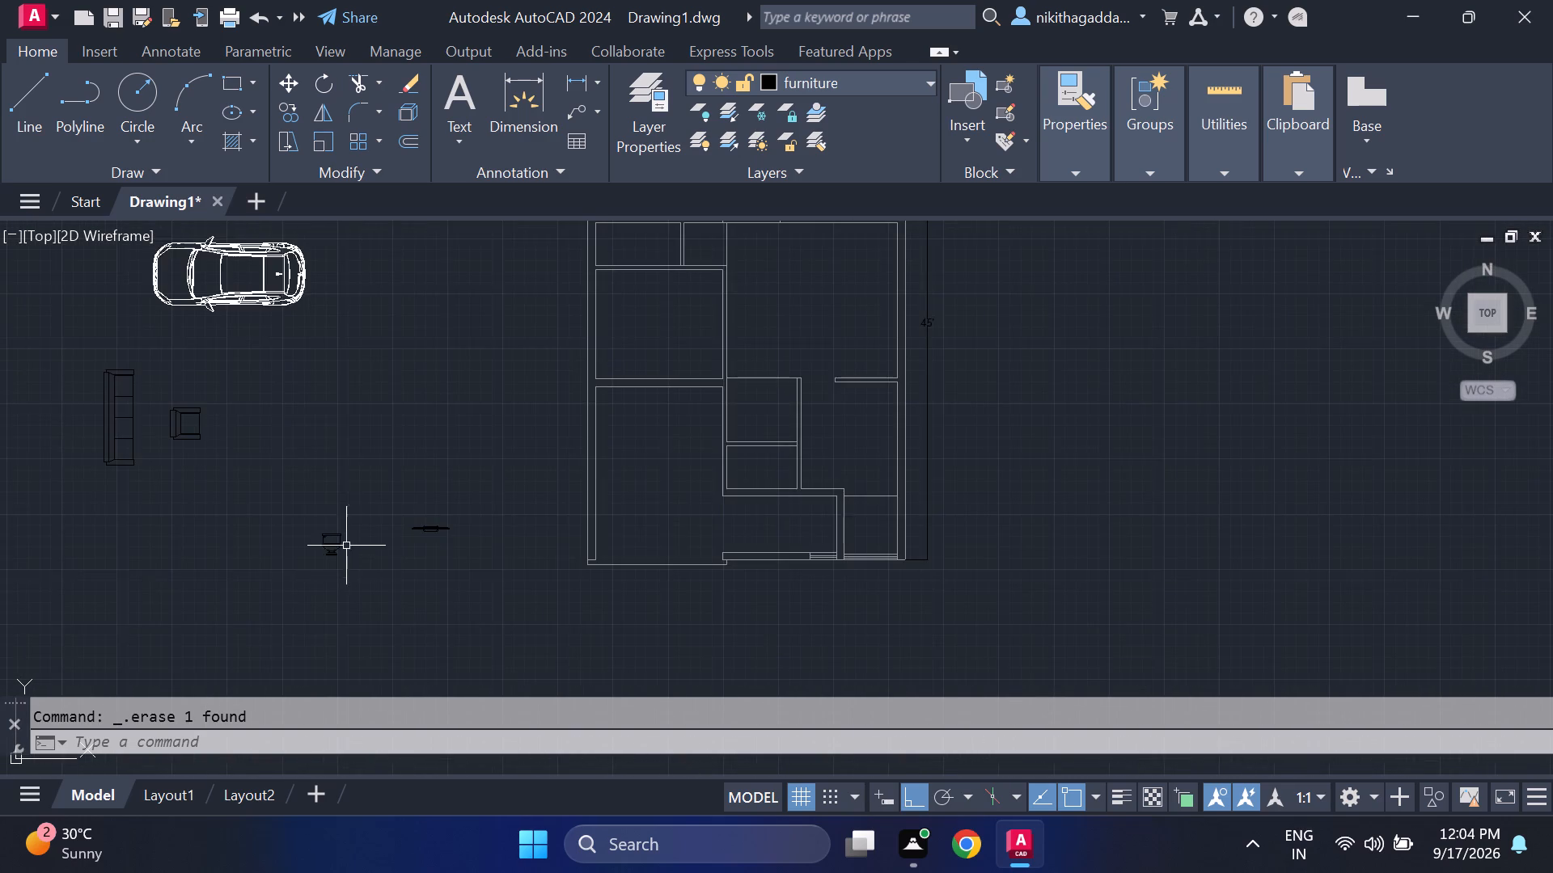
{"action": "scroll", "coordinate": [327, 530], "scroll_direction": "down", "scroll_amount": 3}
{"action": "scroll", "coordinate": [290, 522], "scroll_direction": "up", "scroll_amount": 3}
Scale up the bed block with its side tables, using a point at the middle of the bed as base.
{"action": "middle_click_drag", "start_coordinate": [239, 535], "coordinate": [415, 538]}
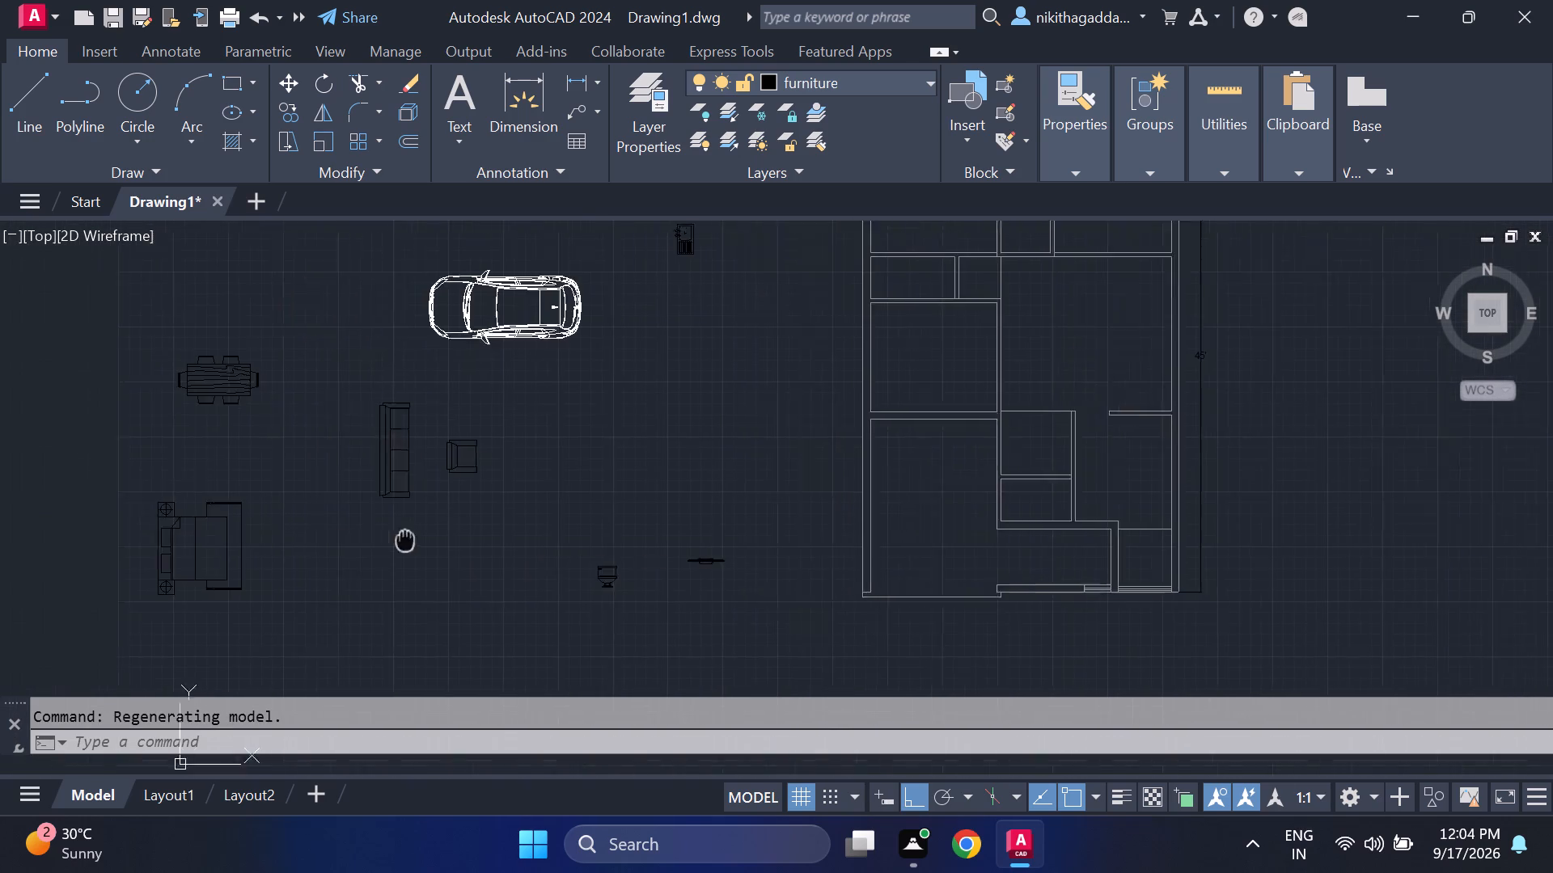
{"action": "middle_click_drag", "start_coordinate": [415, 538], "coordinate": [579, 527]}
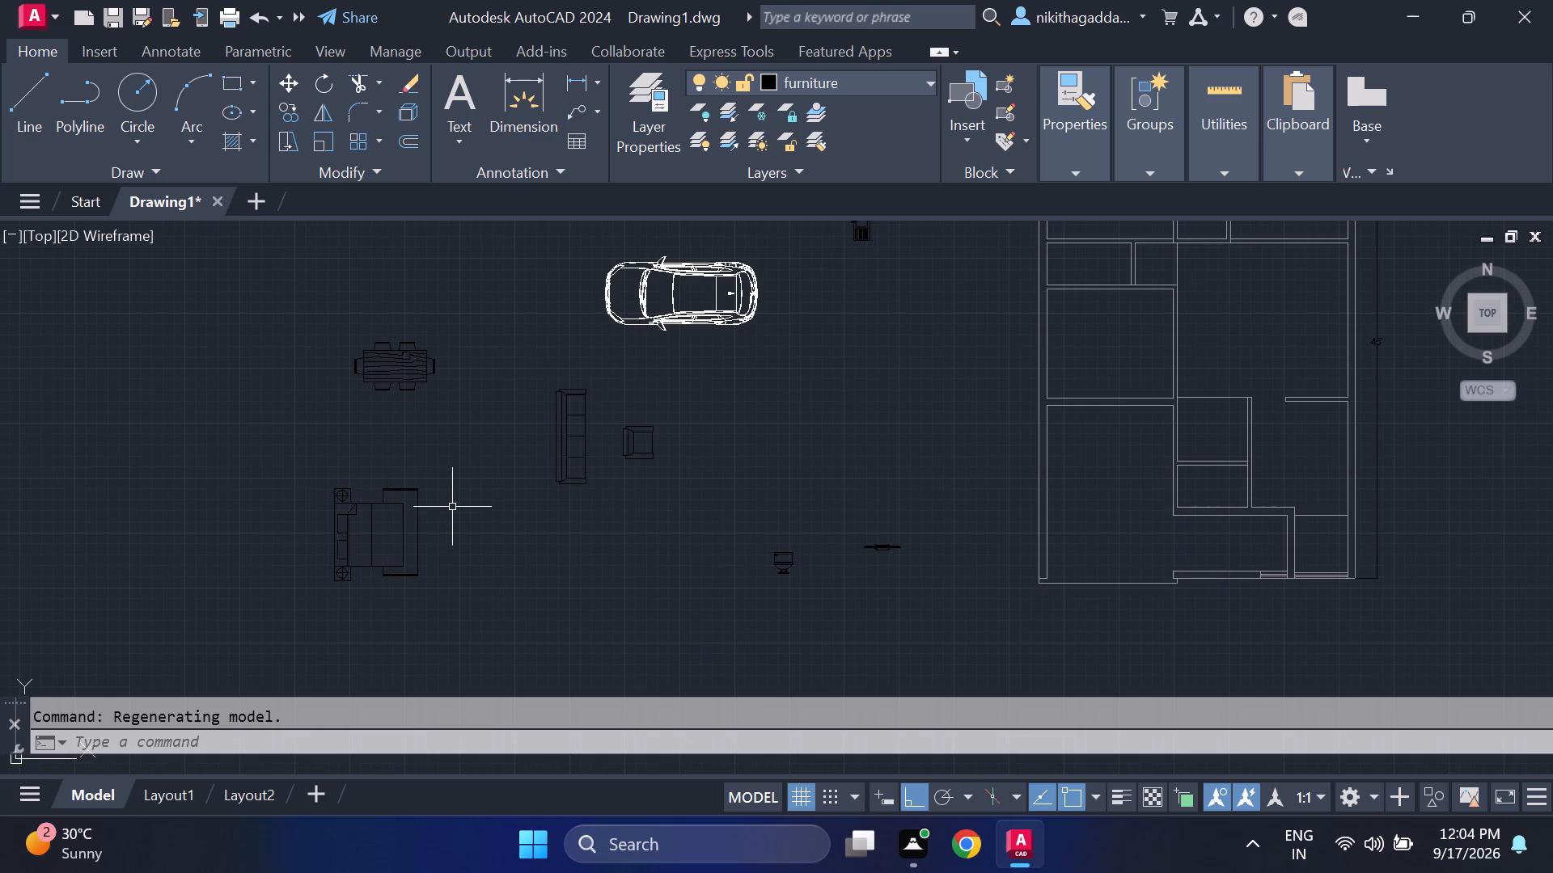
{"action": "middle_click_drag", "start_coordinate": [451, 462], "coordinate": [464, 422]}
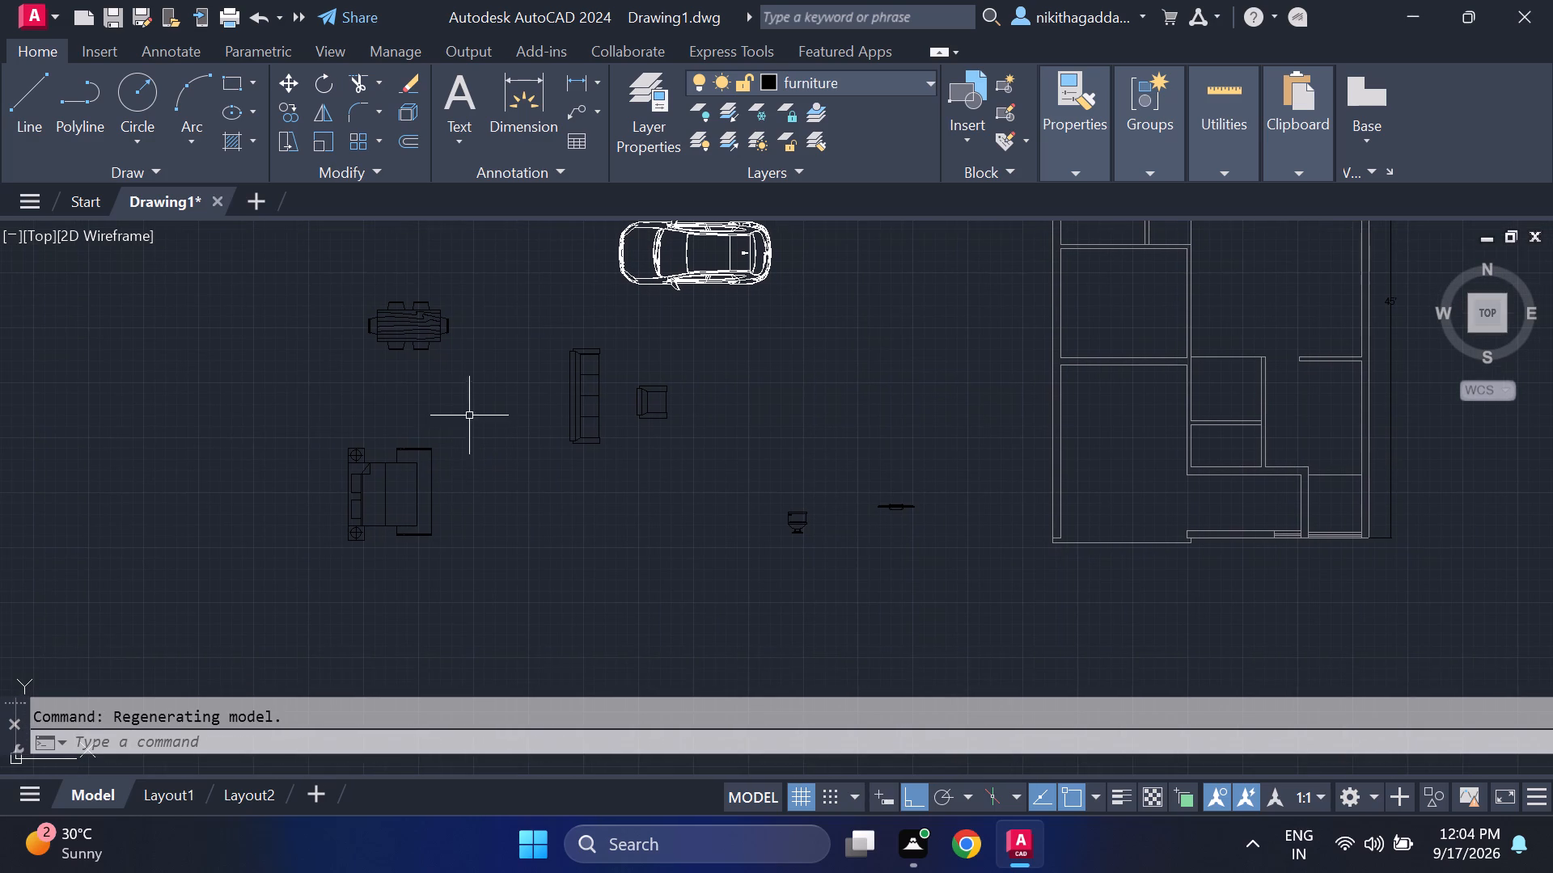
{"action": "left_click_drag", "start_coordinate": [469, 415], "coordinate": [438, 448]}
{"action": "left_click", "coordinate": [210, 584]}
{"action": "type", "text": "scale"}
{"action": "key", "text": "Return"}
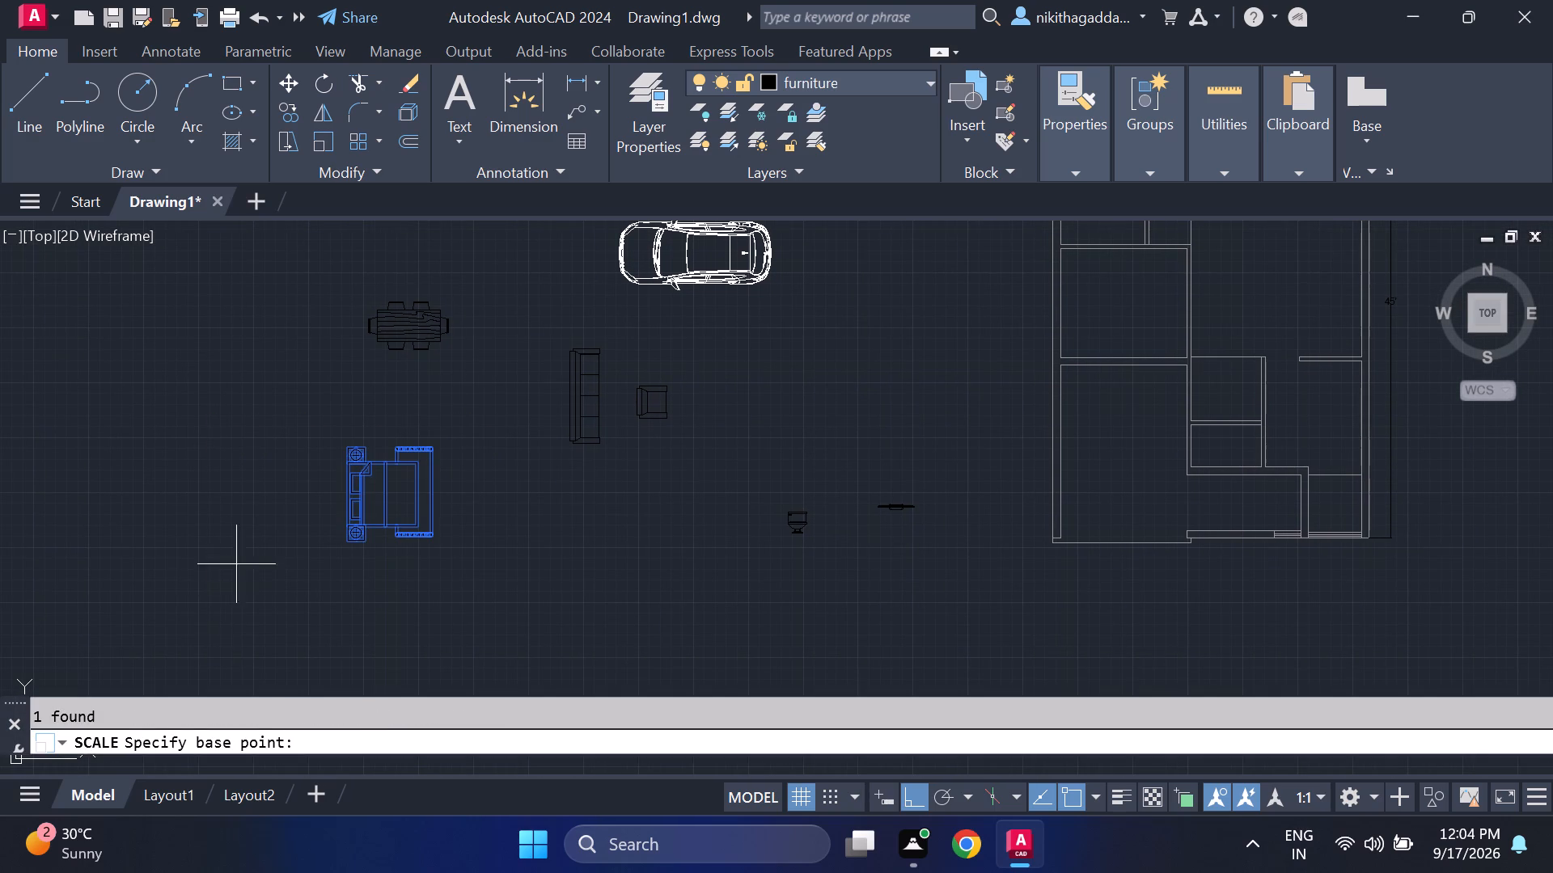
{"action": "left_click", "coordinate": [383, 495]}
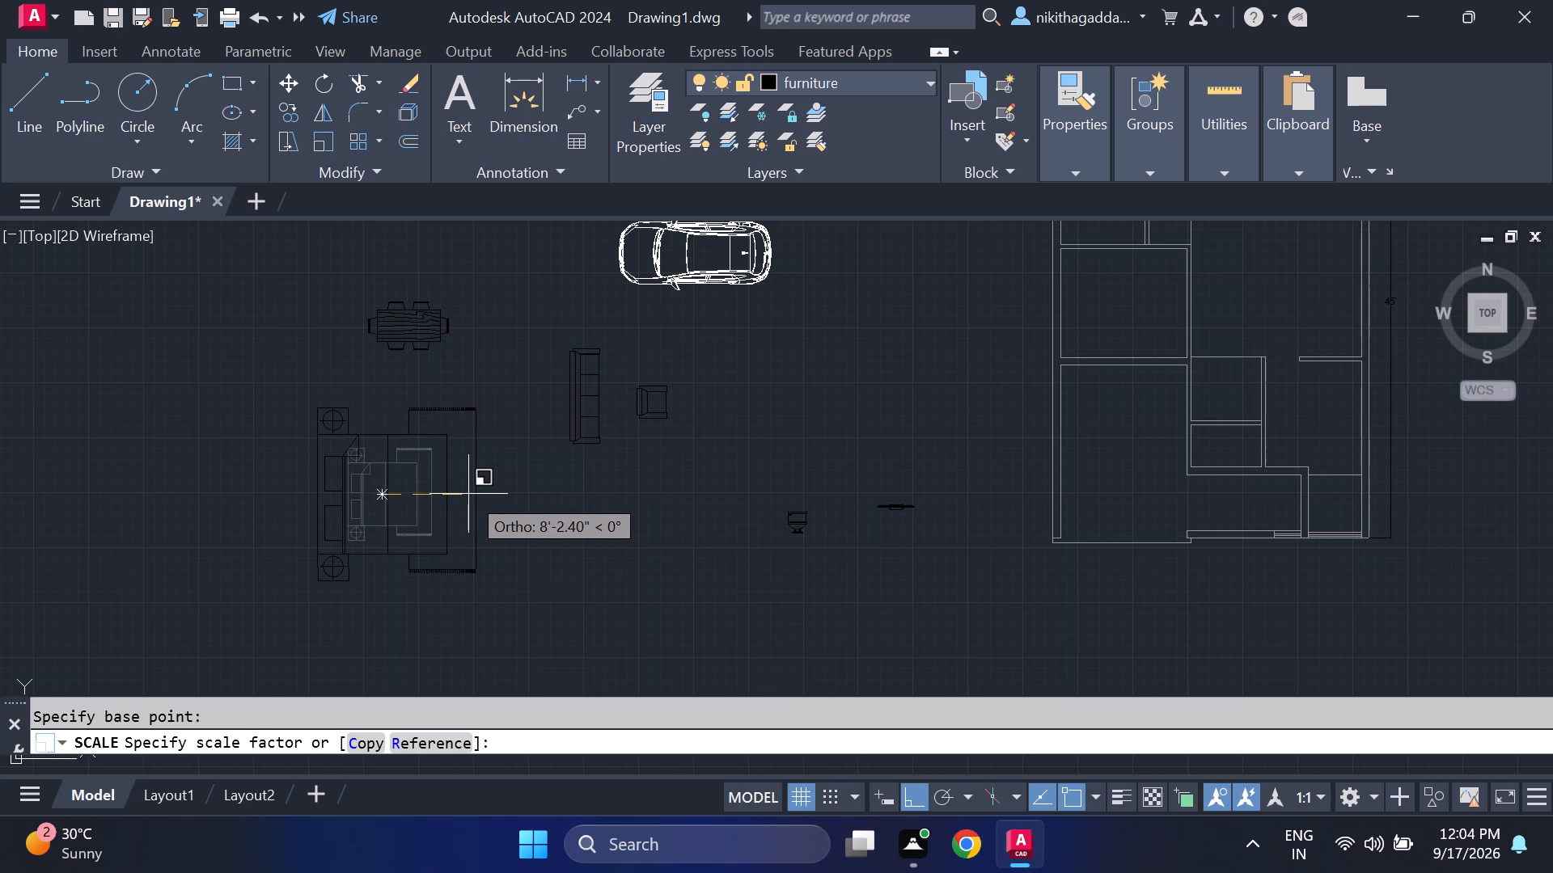
{"action": "left_click", "coordinate": [463, 497]}
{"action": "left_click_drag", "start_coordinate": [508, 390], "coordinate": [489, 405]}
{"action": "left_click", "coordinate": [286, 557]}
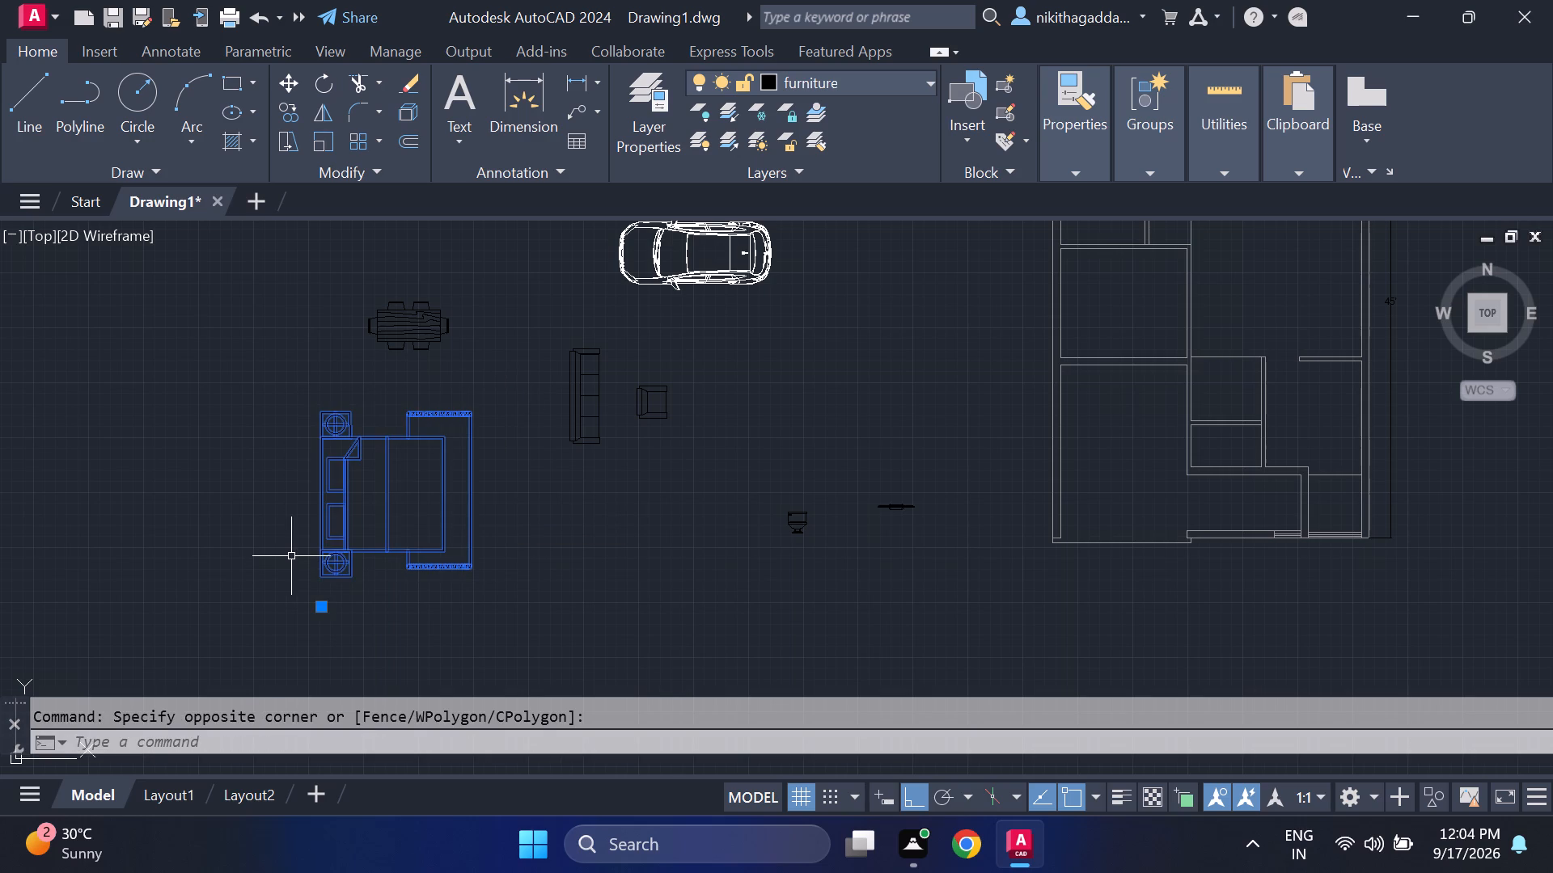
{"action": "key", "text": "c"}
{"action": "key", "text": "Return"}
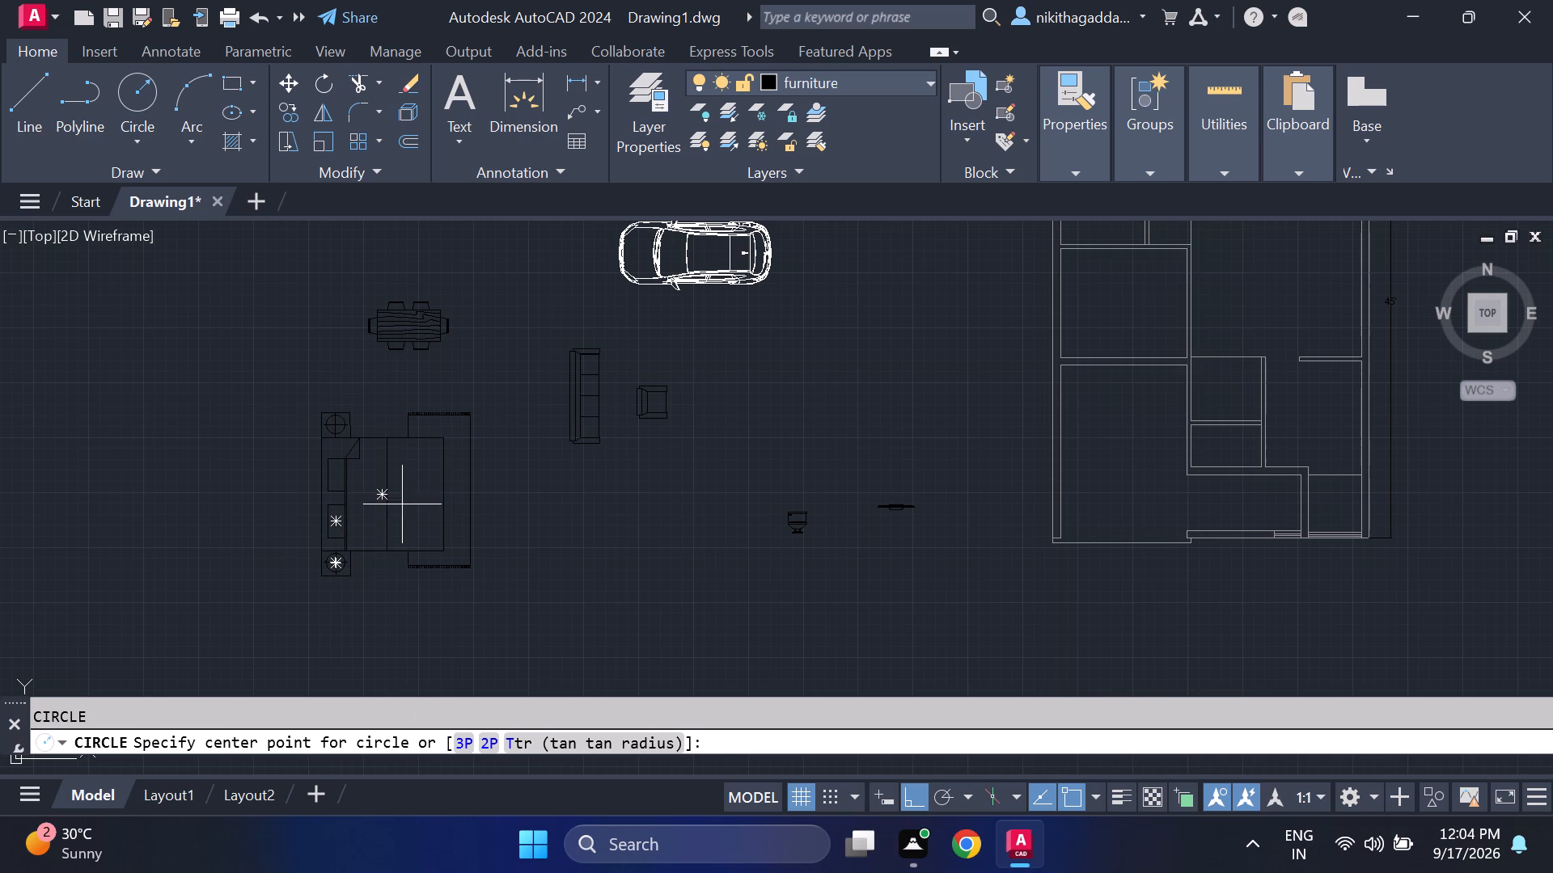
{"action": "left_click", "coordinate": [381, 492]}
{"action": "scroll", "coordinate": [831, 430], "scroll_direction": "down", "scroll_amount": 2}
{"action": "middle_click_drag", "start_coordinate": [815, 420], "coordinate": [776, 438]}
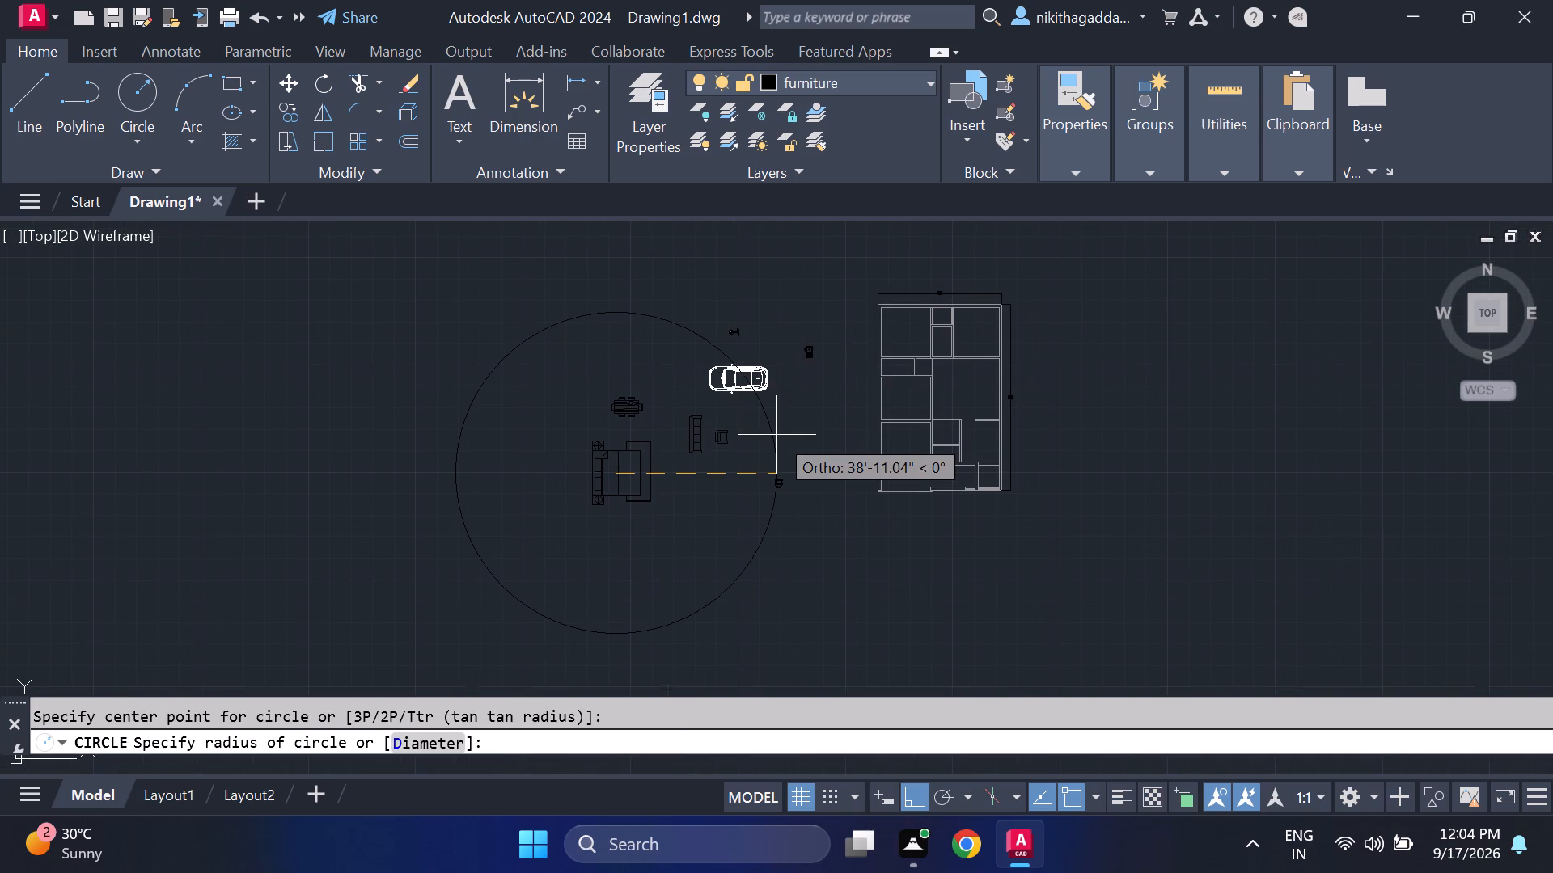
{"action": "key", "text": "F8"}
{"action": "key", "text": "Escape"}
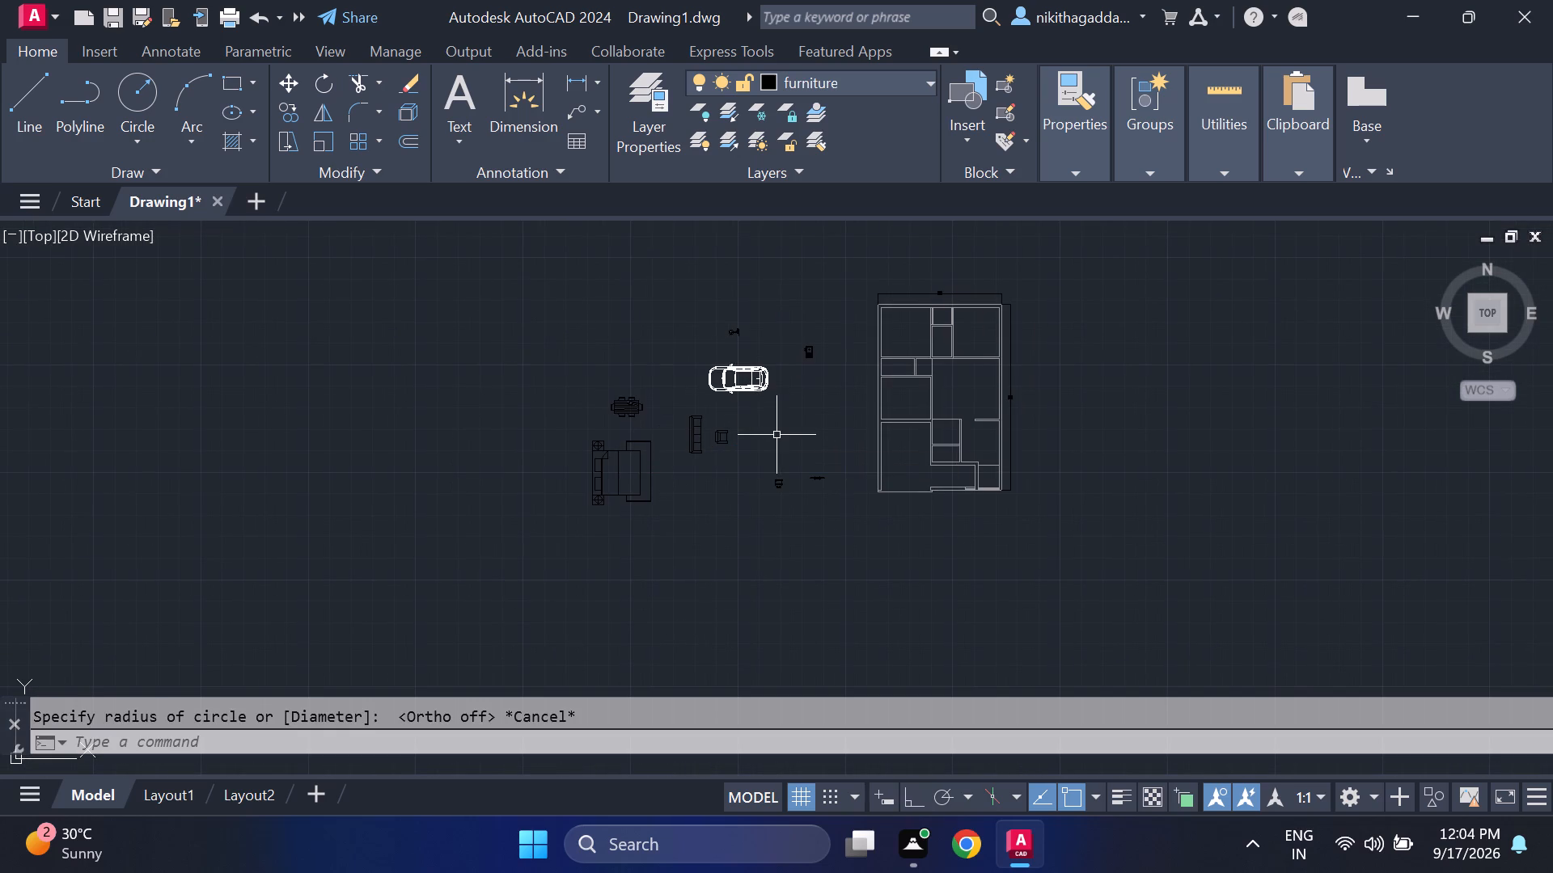
Copy the bed block with its side tables to the open space just left of the floor plan's upper-left room.
{"action": "left_click_drag", "start_coordinate": [663, 441], "coordinate": [633, 461]}
{"action": "left_click", "coordinate": [496, 534]}
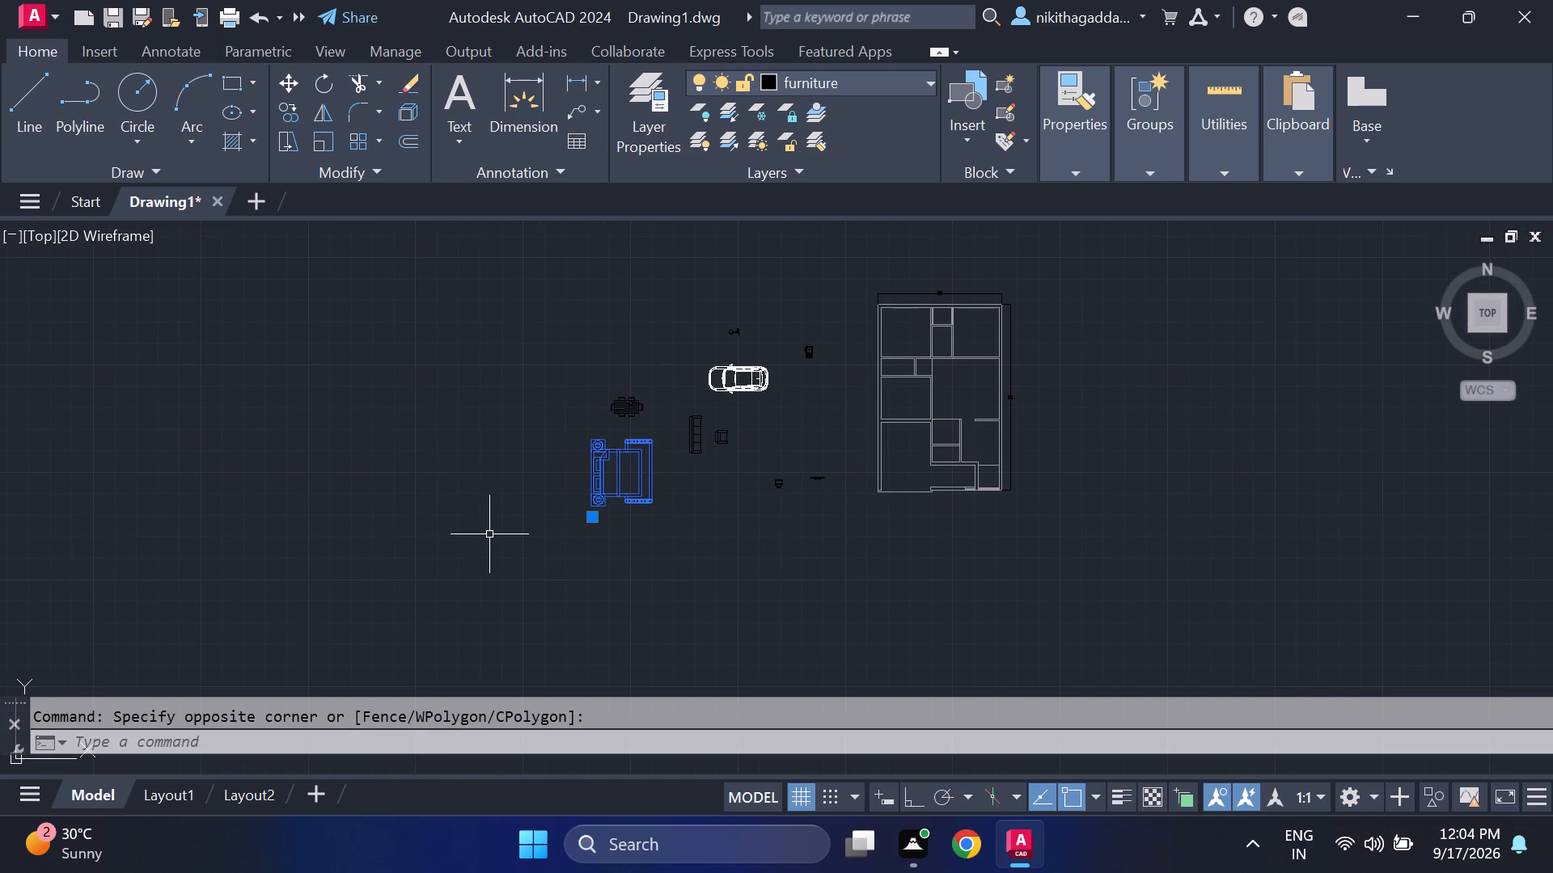
{"action": "type", "text": "co"}
{"action": "key", "text": "Return"}
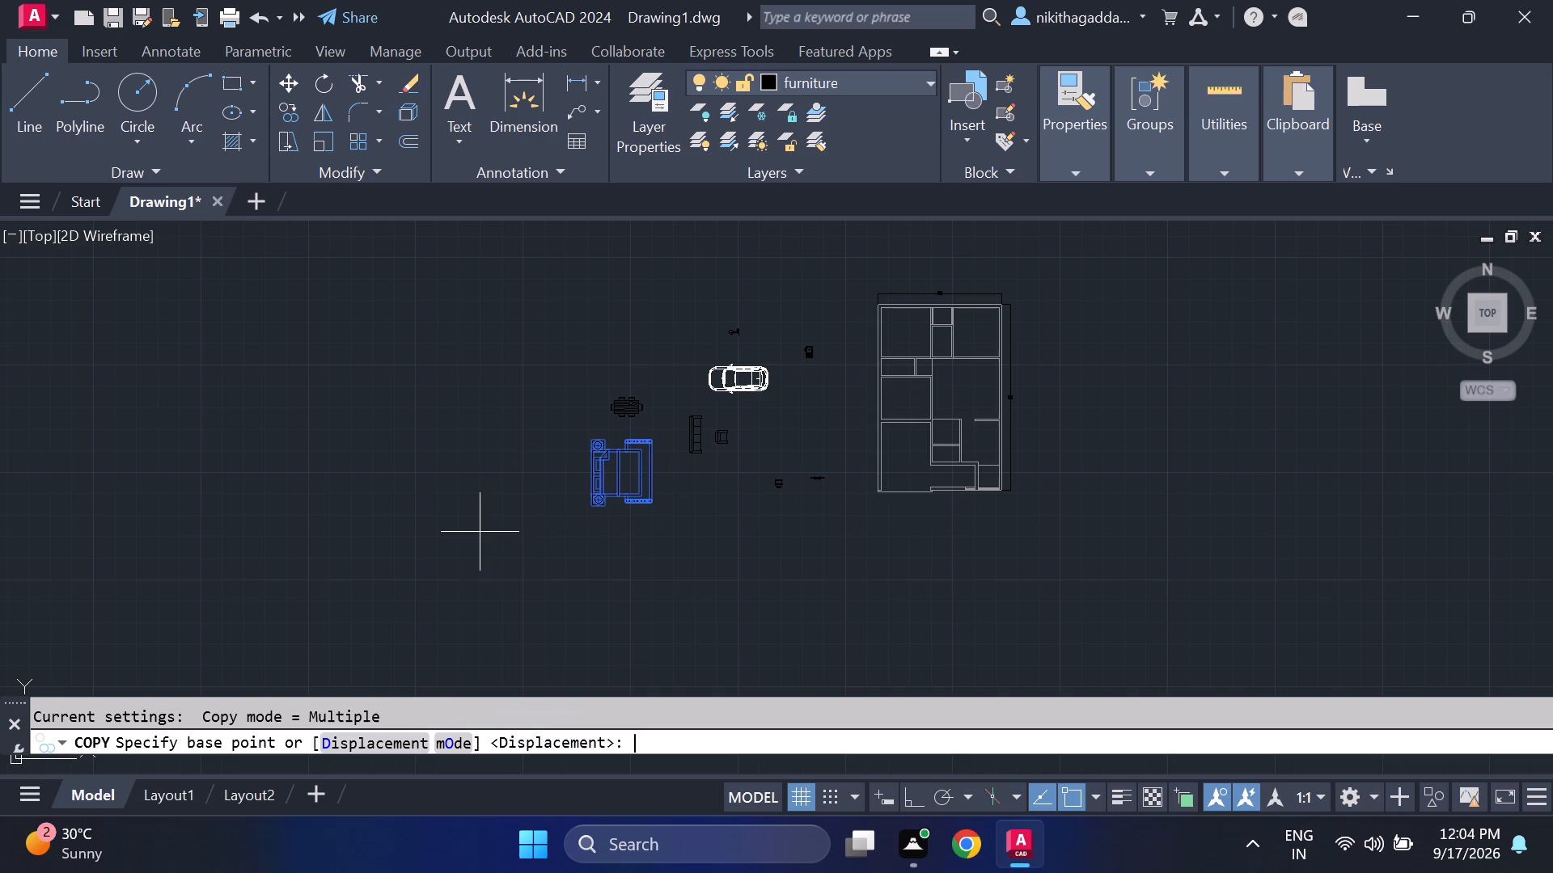
{"action": "left_click", "coordinate": [615, 478]}
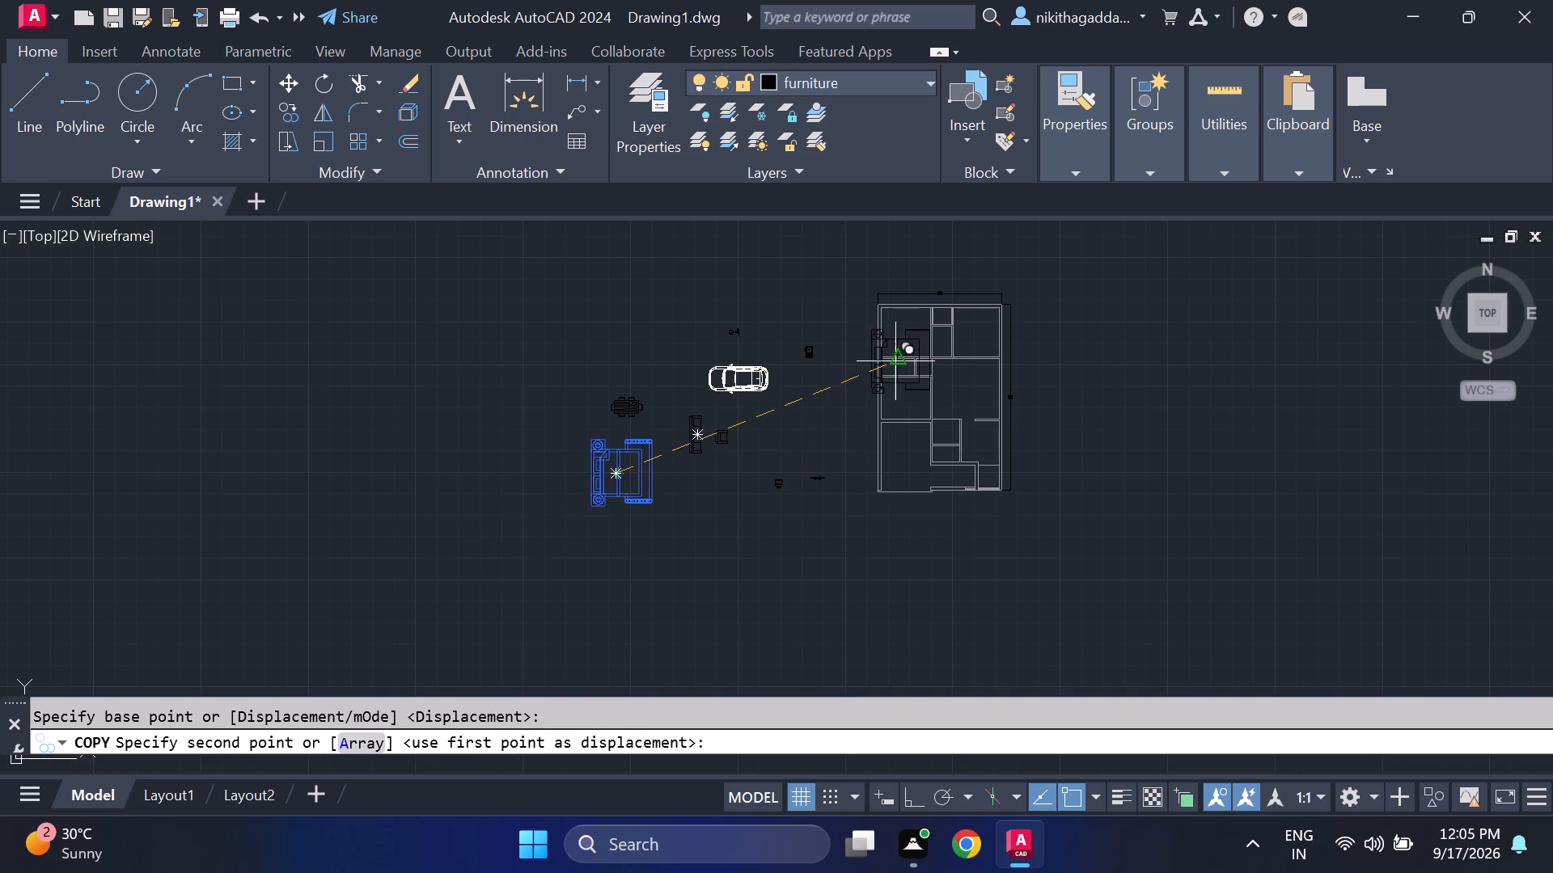
{"action": "middle_click_drag", "start_coordinate": [896, 357], "coordinate": [798, 450]}
{"action": "scroll", "coordinate": [816, 401], "scroll_direction": "up", "scroll_amount": 2}
{"action": "scroll", "coordinate": [790, 474], "scroll_direction": "up", "scroll_amount": 3}
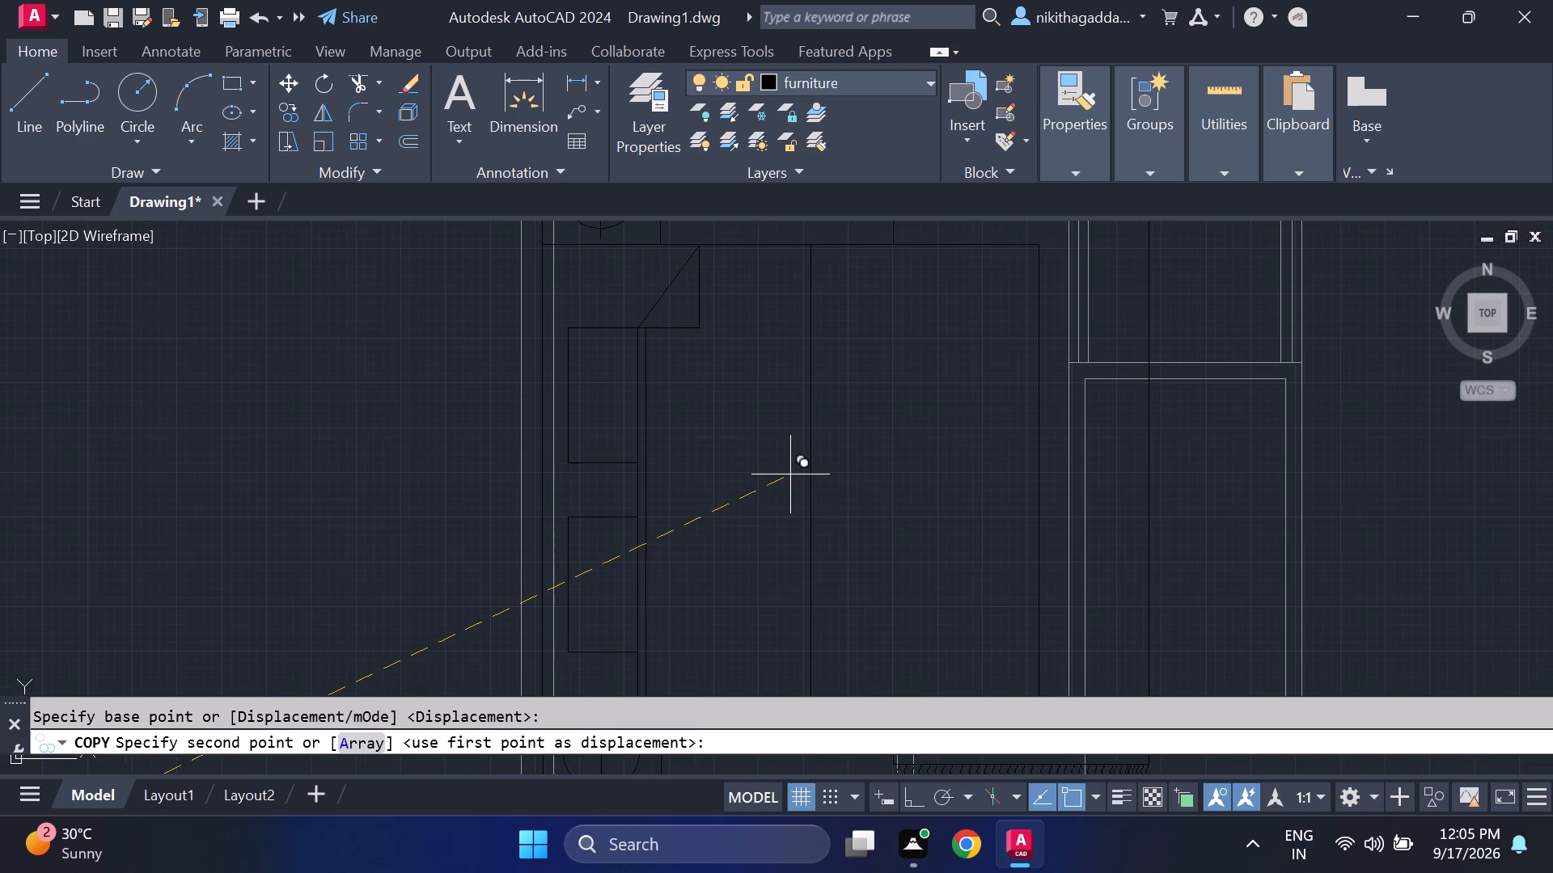
{"action": "scroll", "coordinate": [790, 470], "scroll_direction": "down", "scroll_amount": 1}
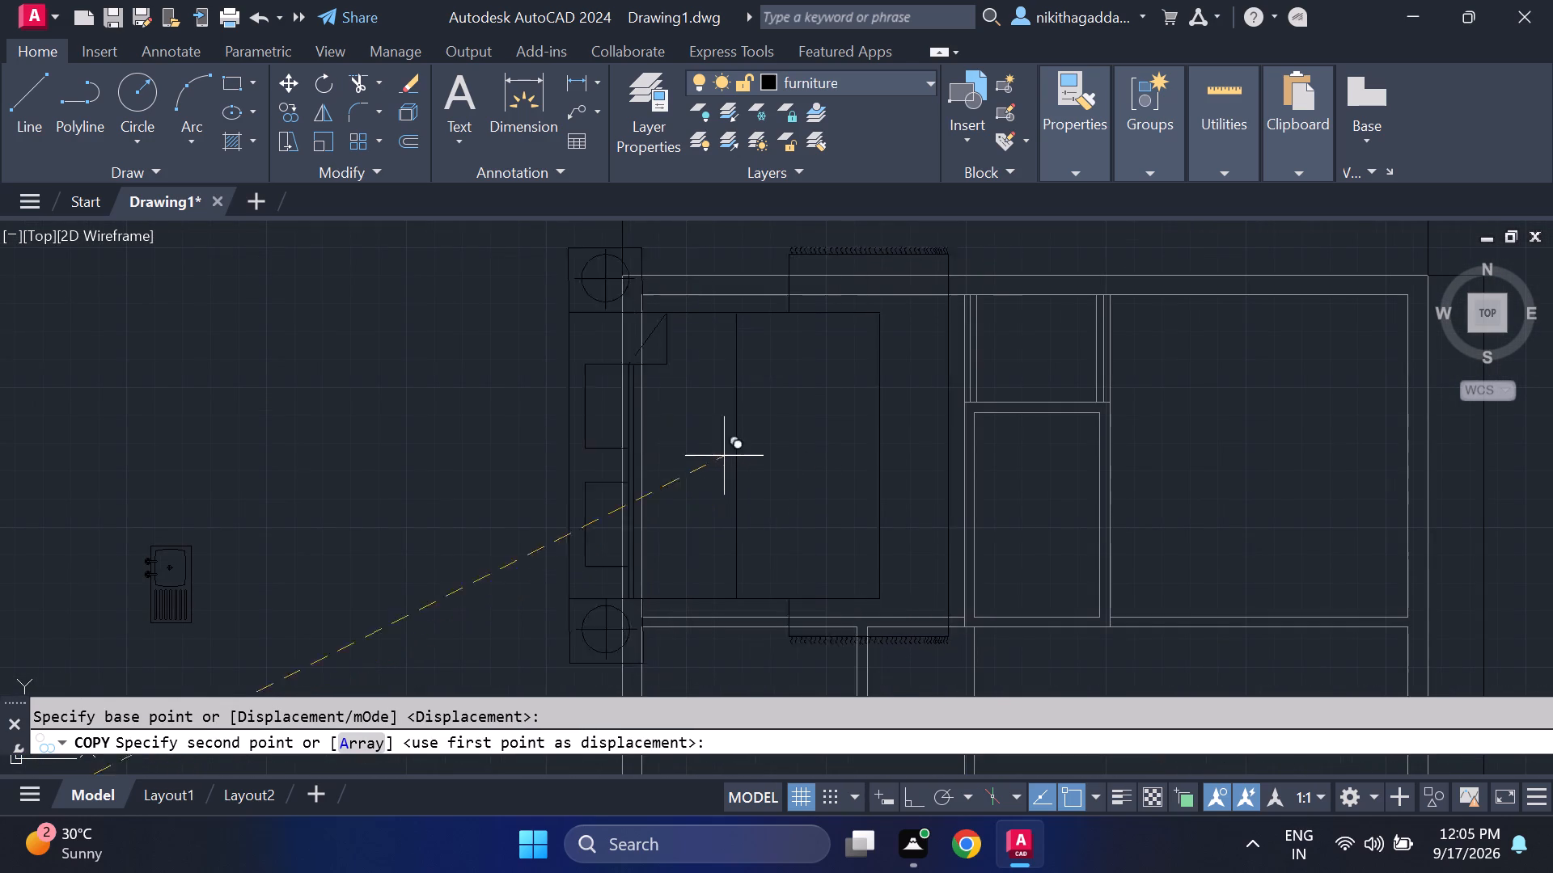
{"action": "left_click", "coordinate": [332, 429]}
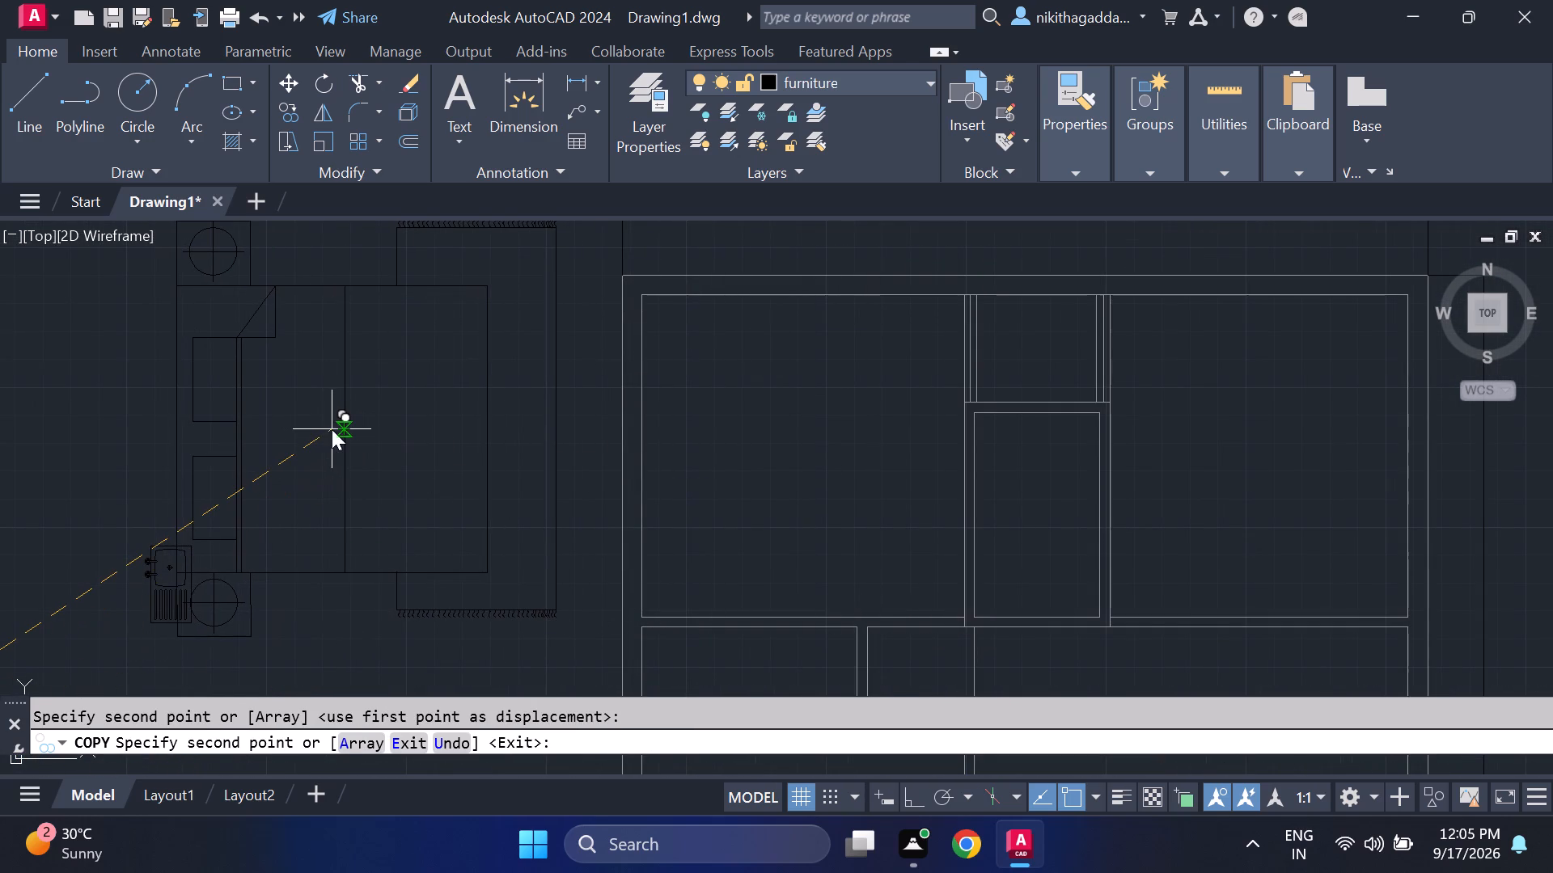
{"action": "key", "text": "Escape"}
Scale down the new bed copy to roughly half its size, using a point at the middle of the bed as base.
{"action": "scroll", "coordinate": [542, 426], "scroll_direction": "down", "scroll_amount": 1}
{"action": "left_click_drag", "start_coordinate": [517, 263], "coordinate": [496, 282]}
{"action": "left_click", "coordinate": [401, 437]}
{"action": "type", "text": "scale"}
{"action": "key", "text": "Return"}
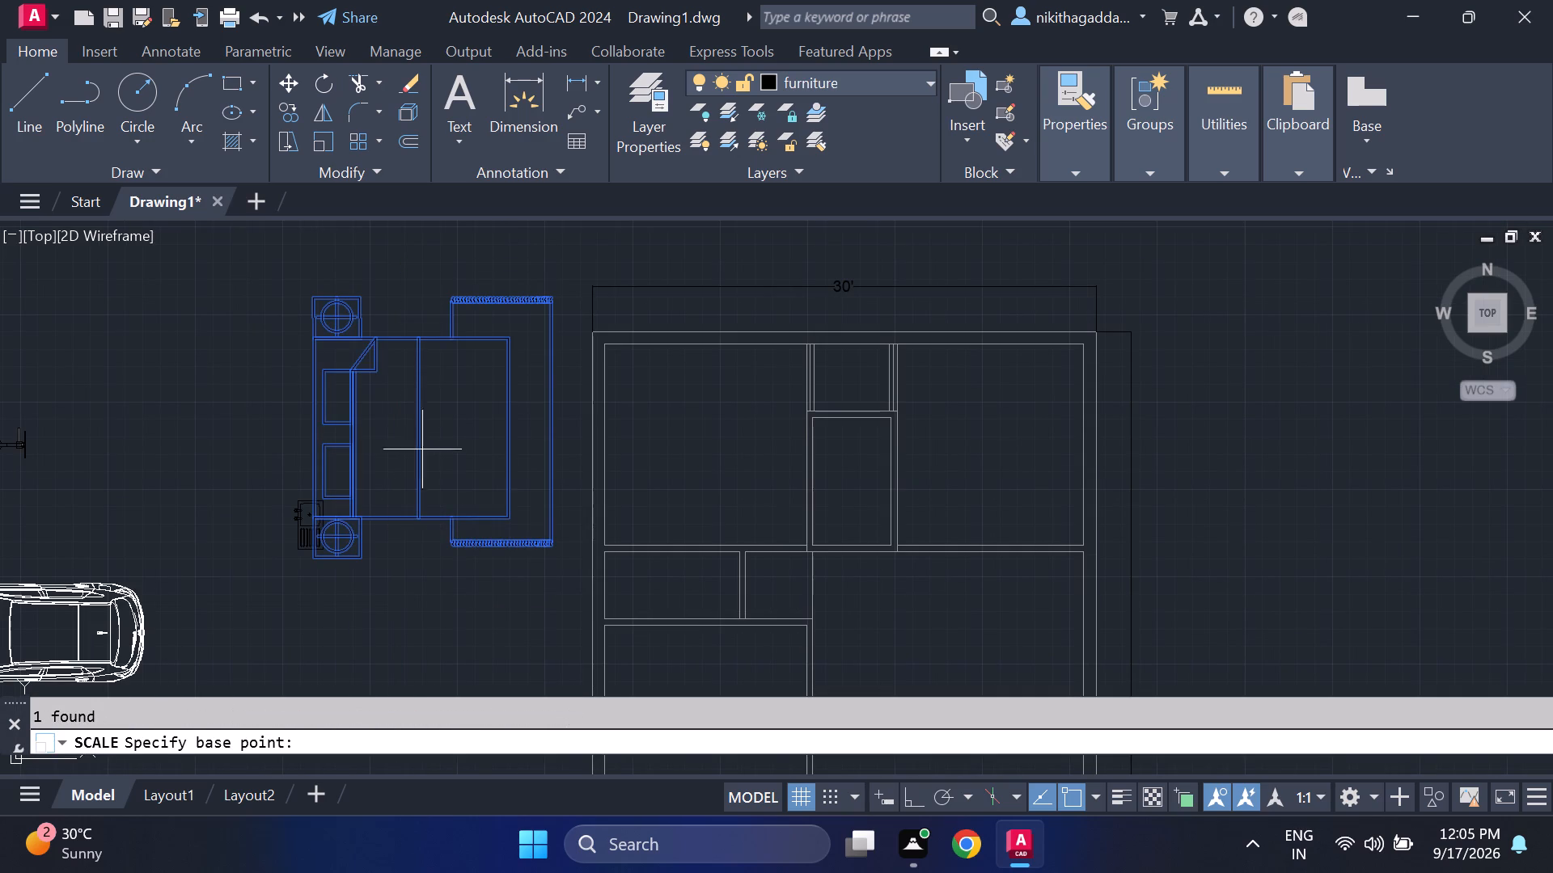
{"action": "left_click", "coordinate": [421, 427]}
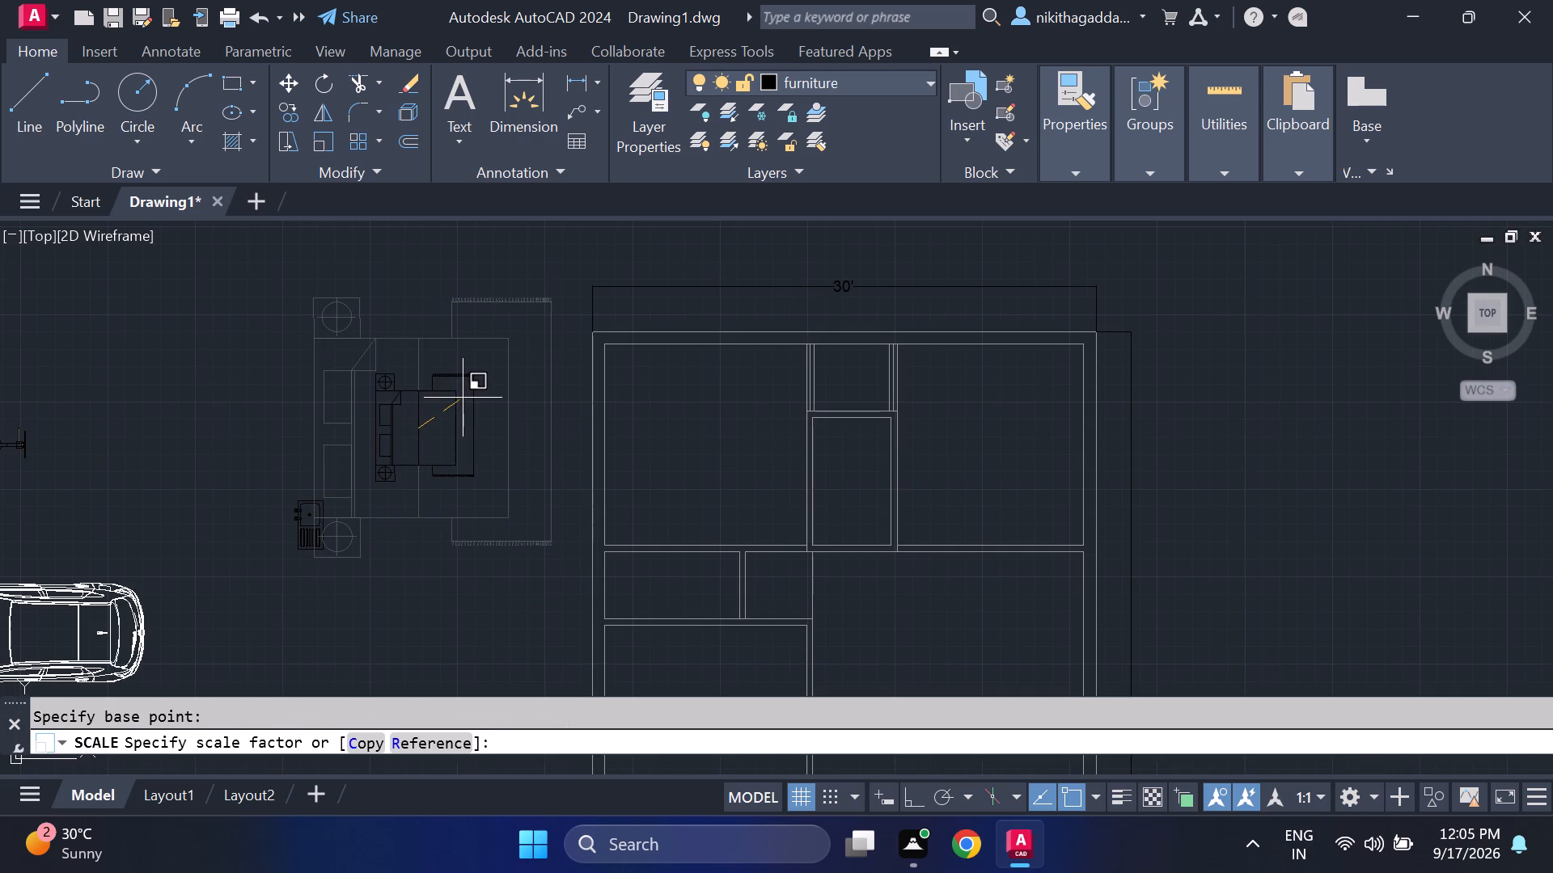
{"action": "left_click", "coordinate": [472, 384]}
Copy the reduced bed block into the floor plan's upper-left room and into the middle room on the left side, directly below it.
{"action": "left_click_drag", "start_coordinate": [525, 327], "coordinate": [508, 337]}
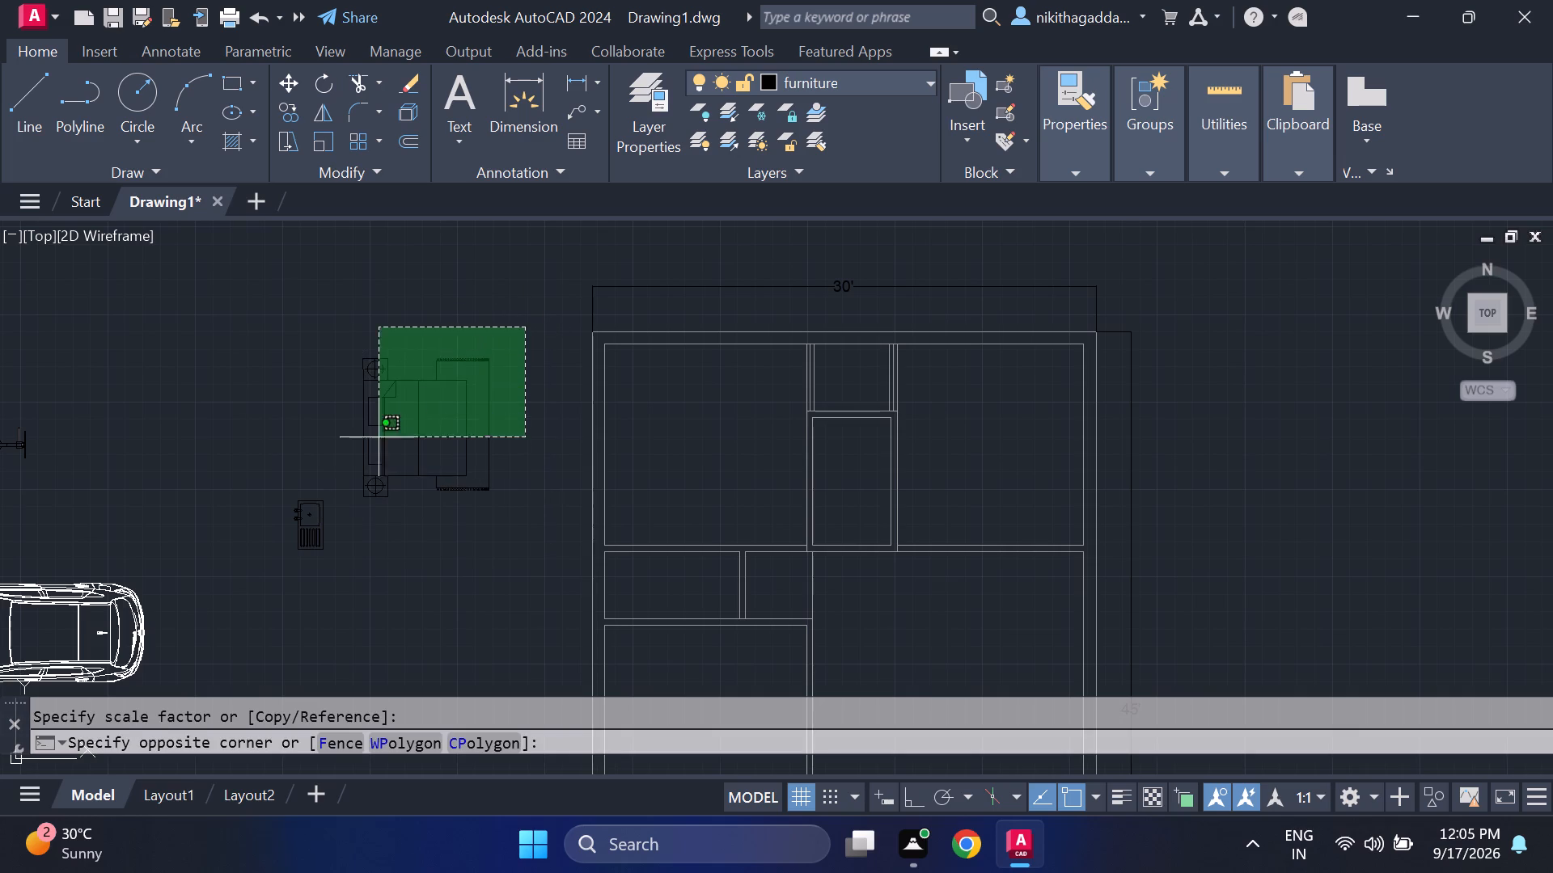
{"action": "left_click", "coordinate": [345, 500]}
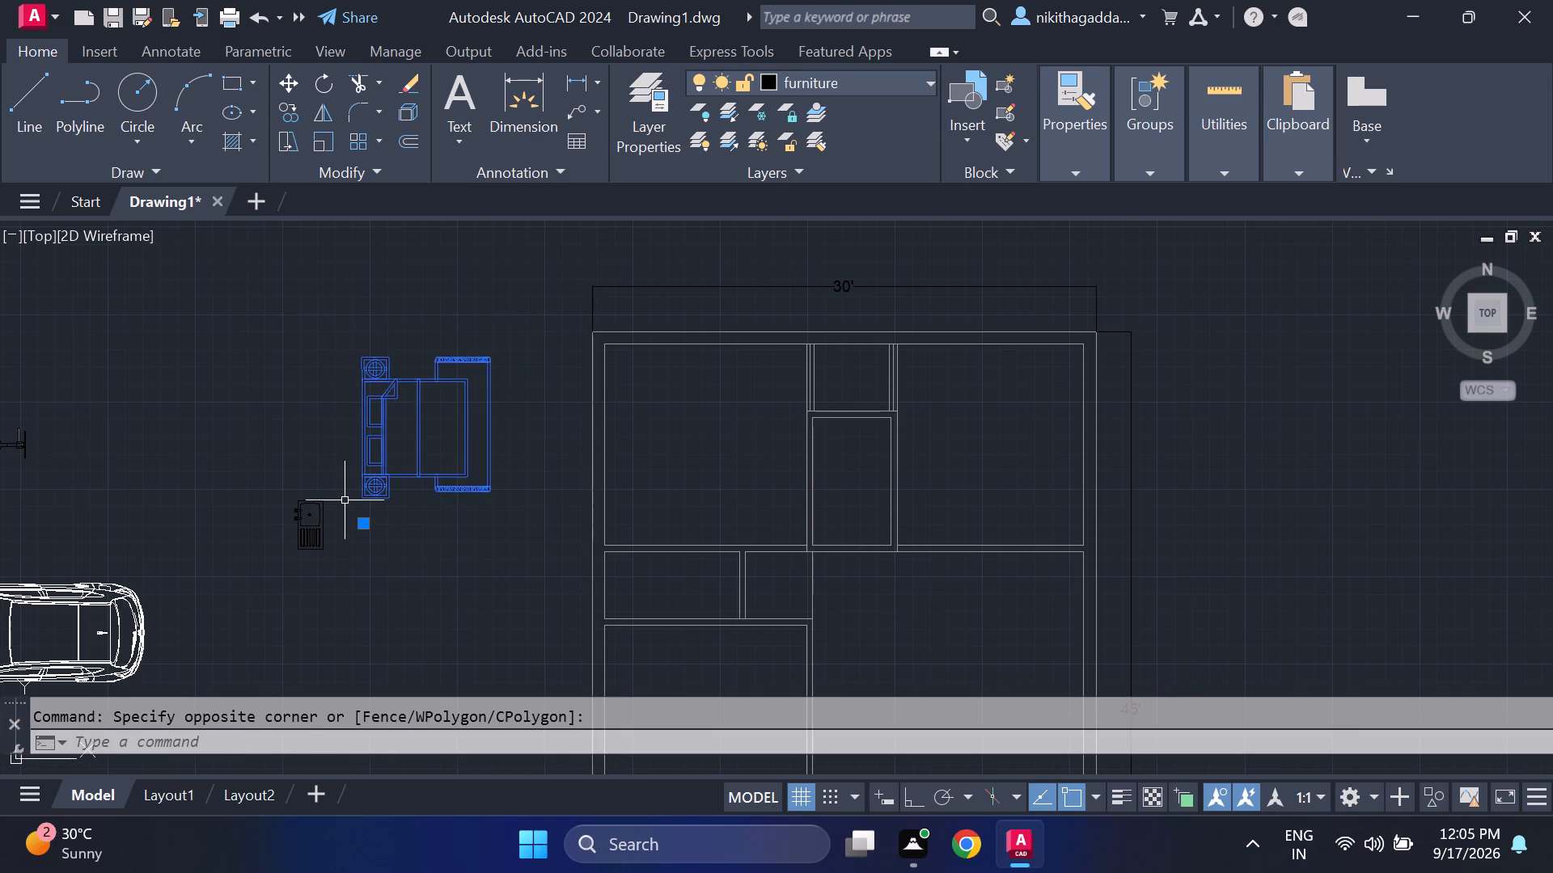
{"action": "type", "text": "co"}
{"action": "key", "text": "Return"}
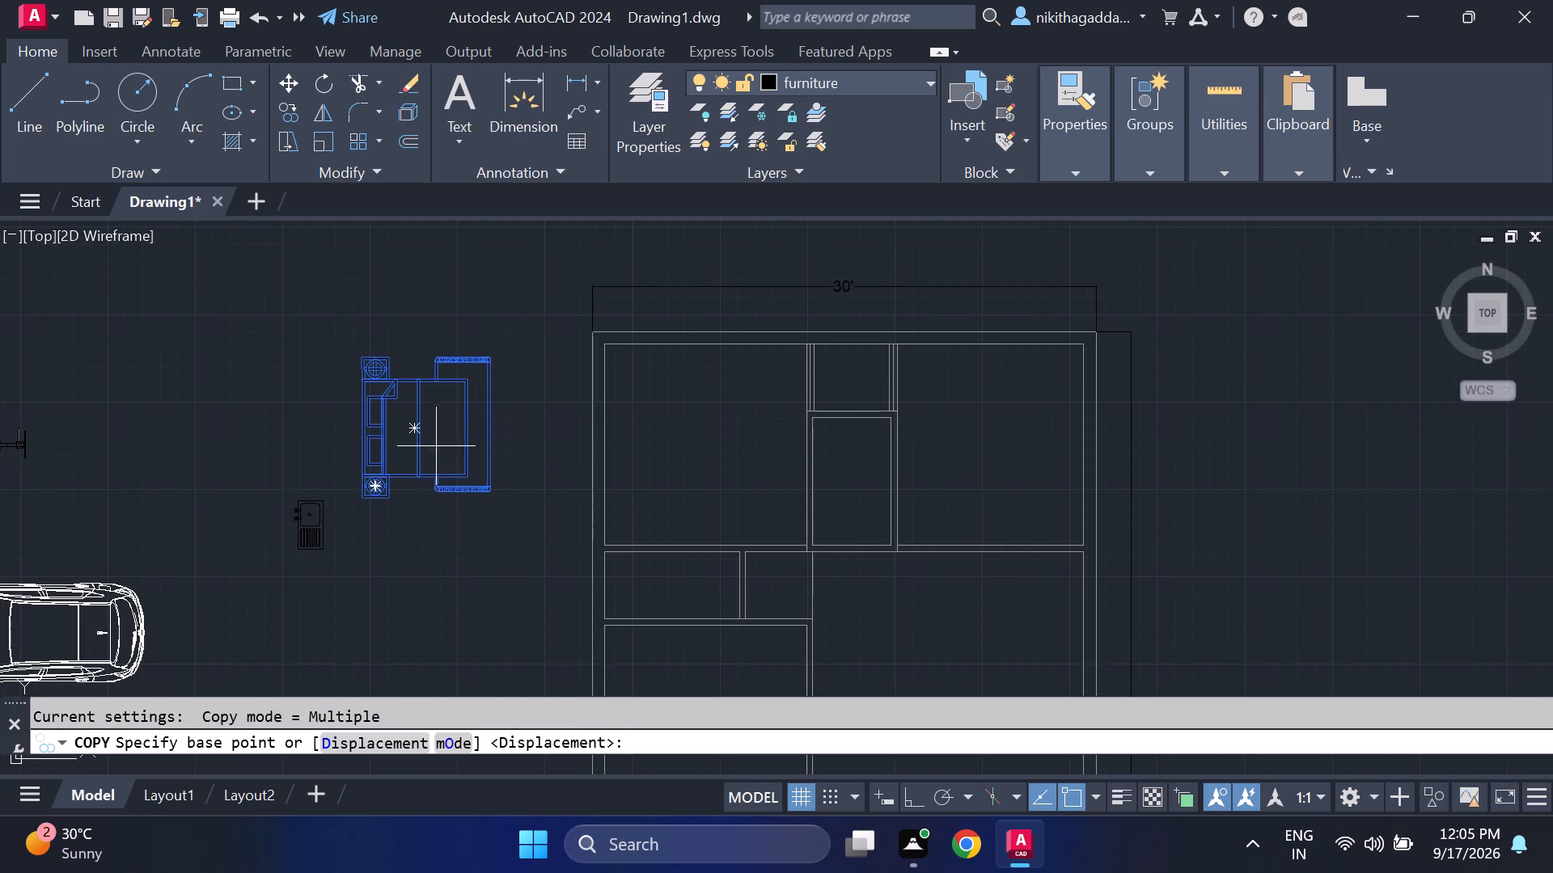
{"action": "left_click", "coordinate": [417, 432]}
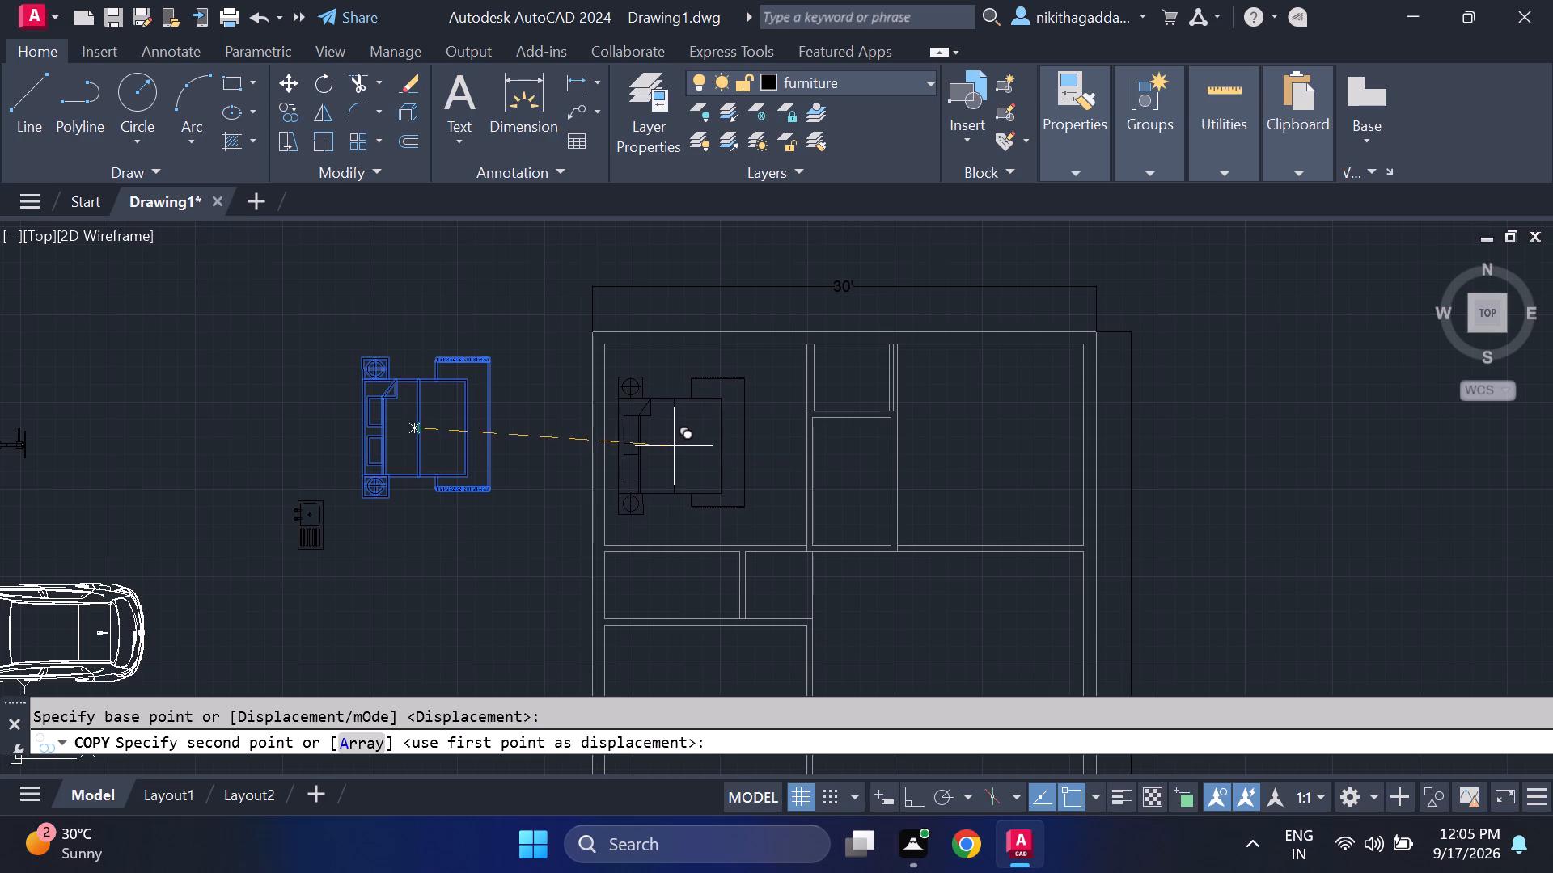
{"action": "left_click", "coordinate": [674, 446]}
{"action": "middle_click_drag", "start_coordinate": [667, 529], "coordinate": [668, 395]}
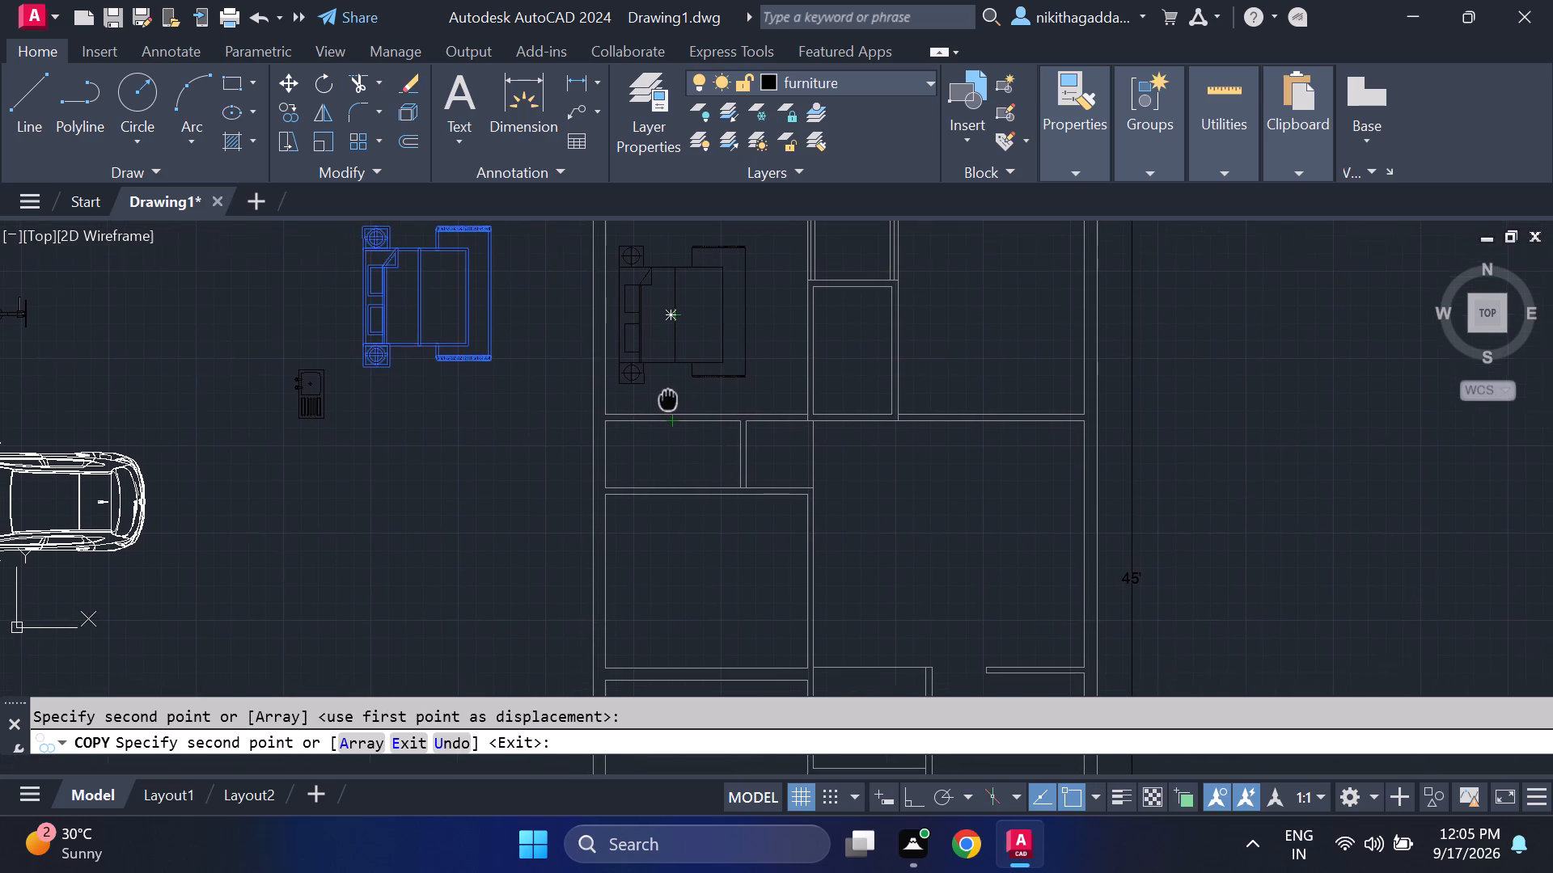
{"action": "middle_click_drag", "start_coordinate": [668, 395], "coordinate": [670, 393]}
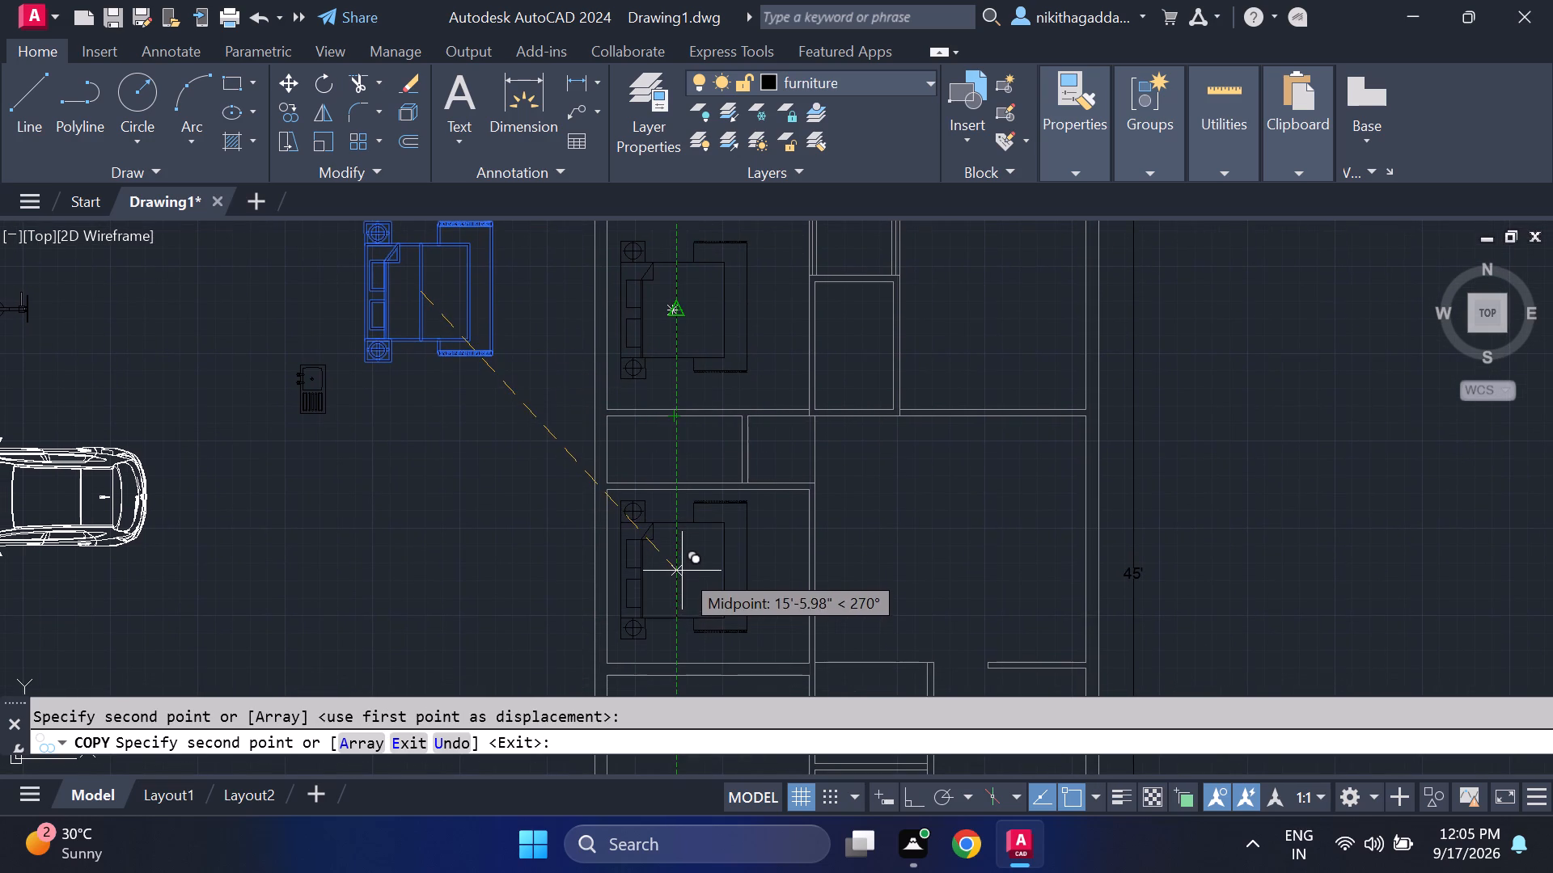
{"action": "left_click", "coordinate": [675, 577]}
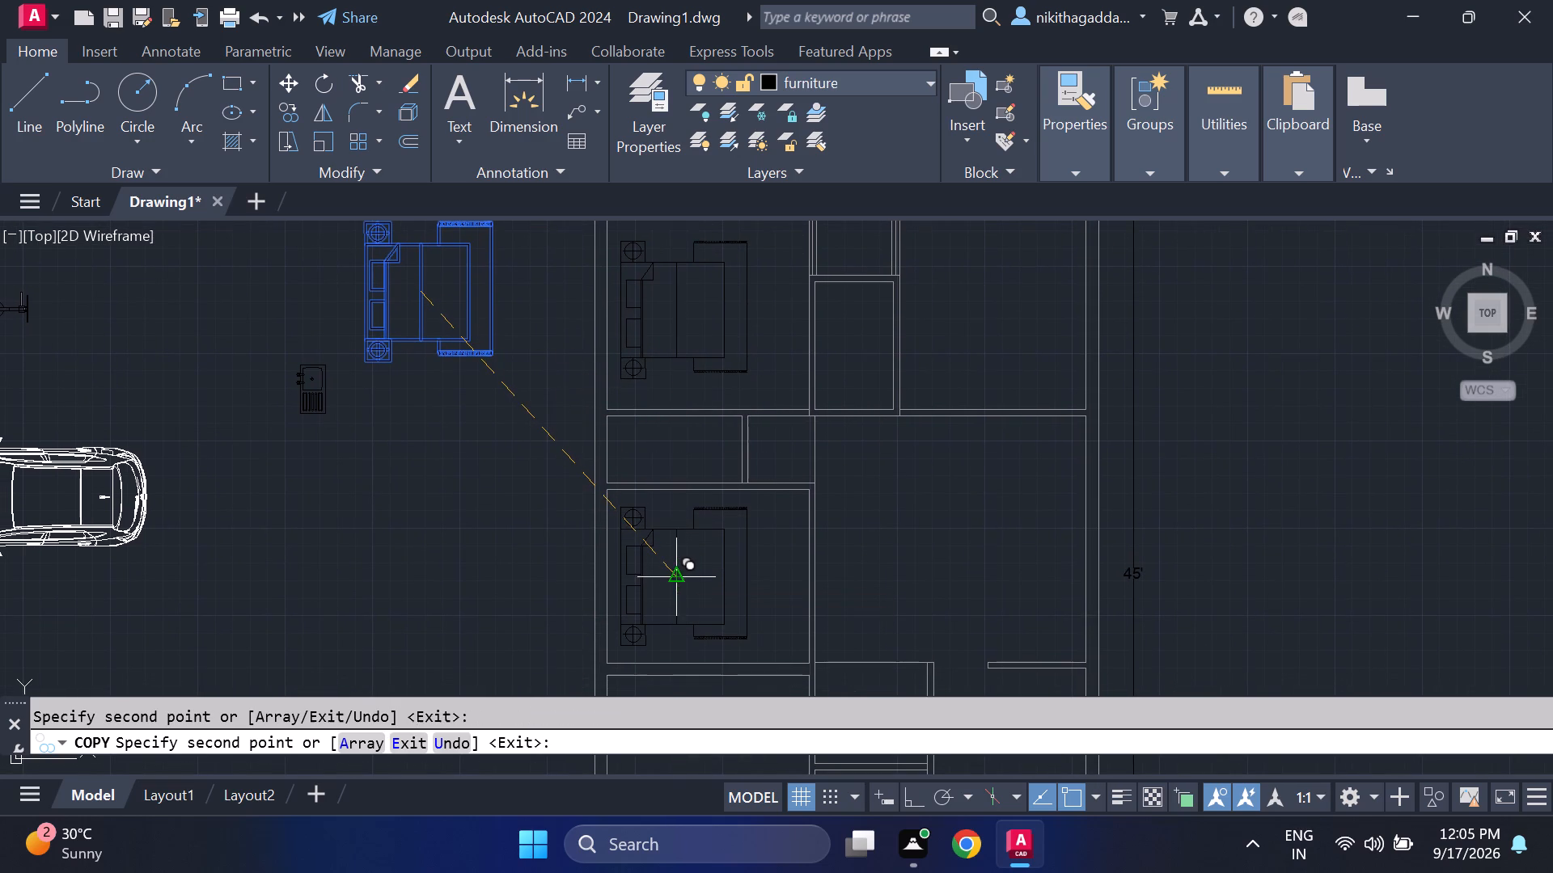
{"action": "scroll", "coordinate": [691, 568], "scroll_direction": "down", "scroll_amount": 4}
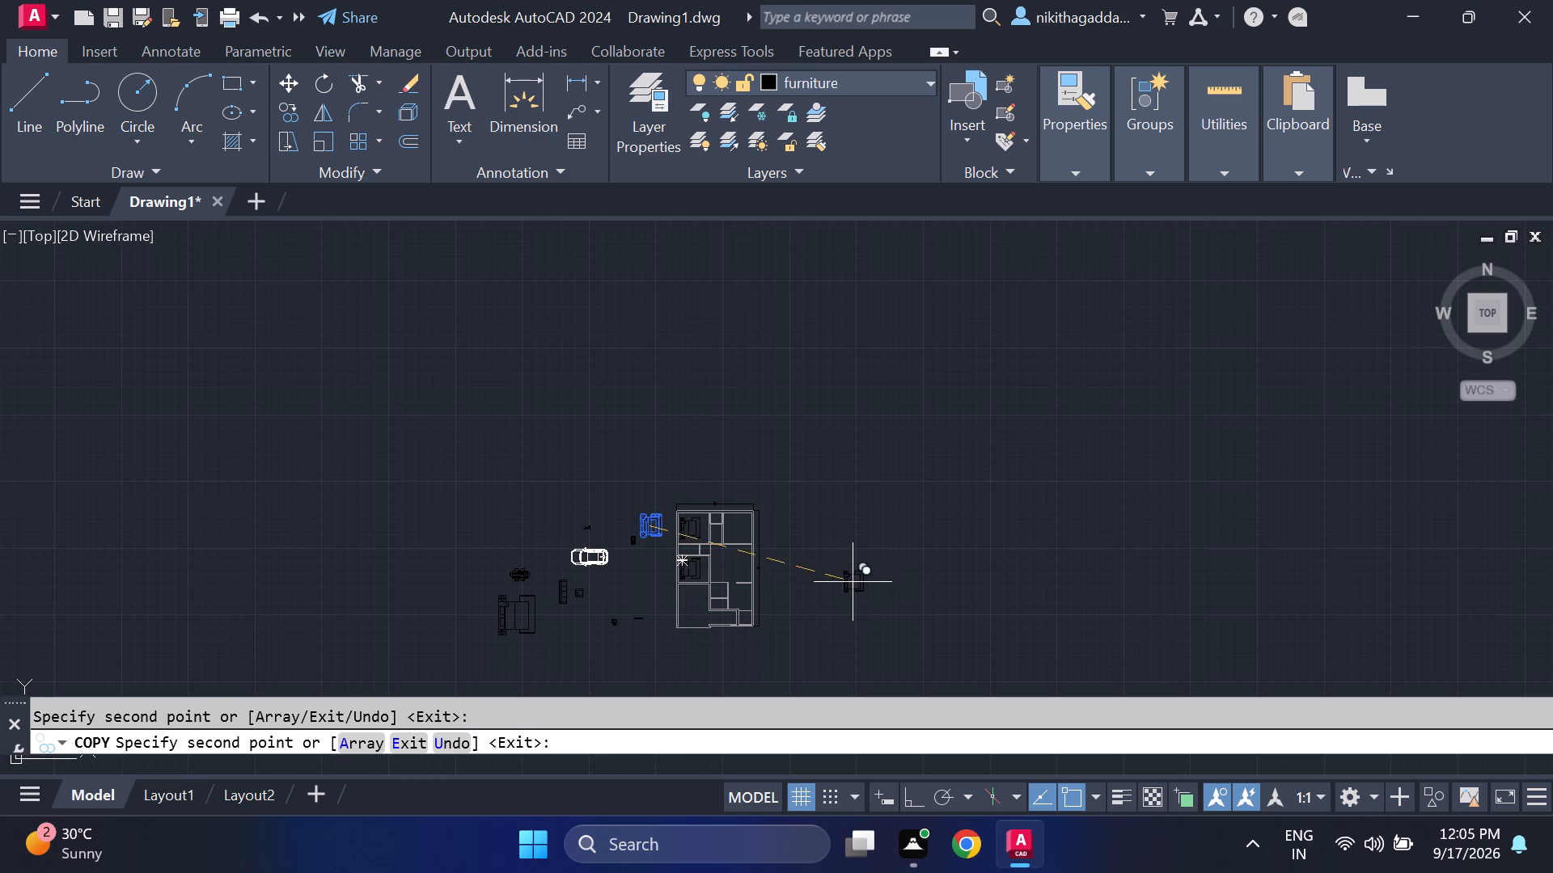
{"action": "key", "text": "Escape"}
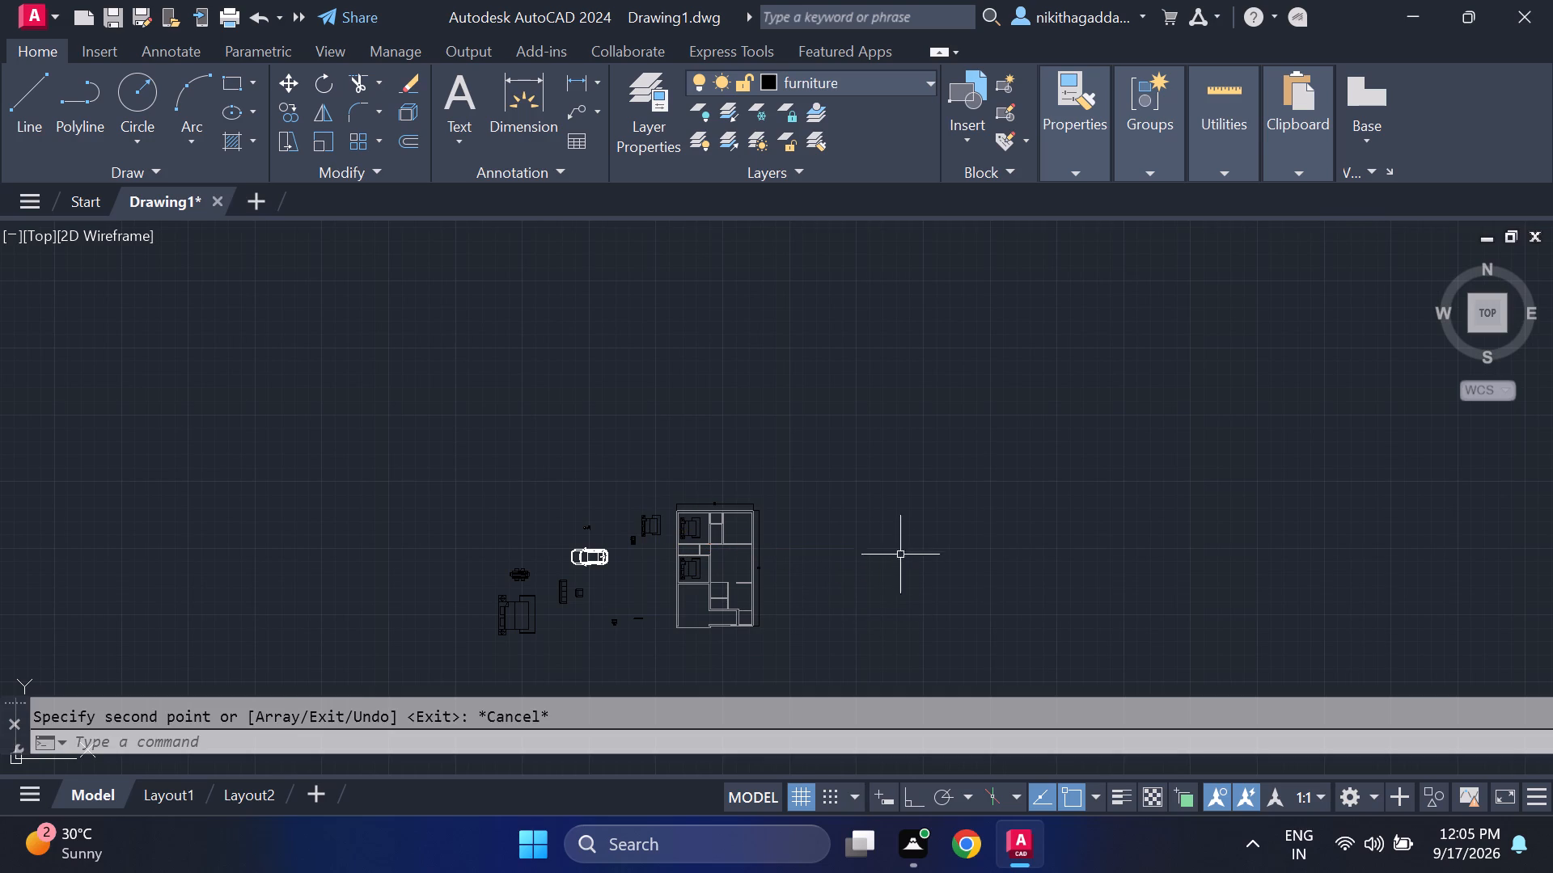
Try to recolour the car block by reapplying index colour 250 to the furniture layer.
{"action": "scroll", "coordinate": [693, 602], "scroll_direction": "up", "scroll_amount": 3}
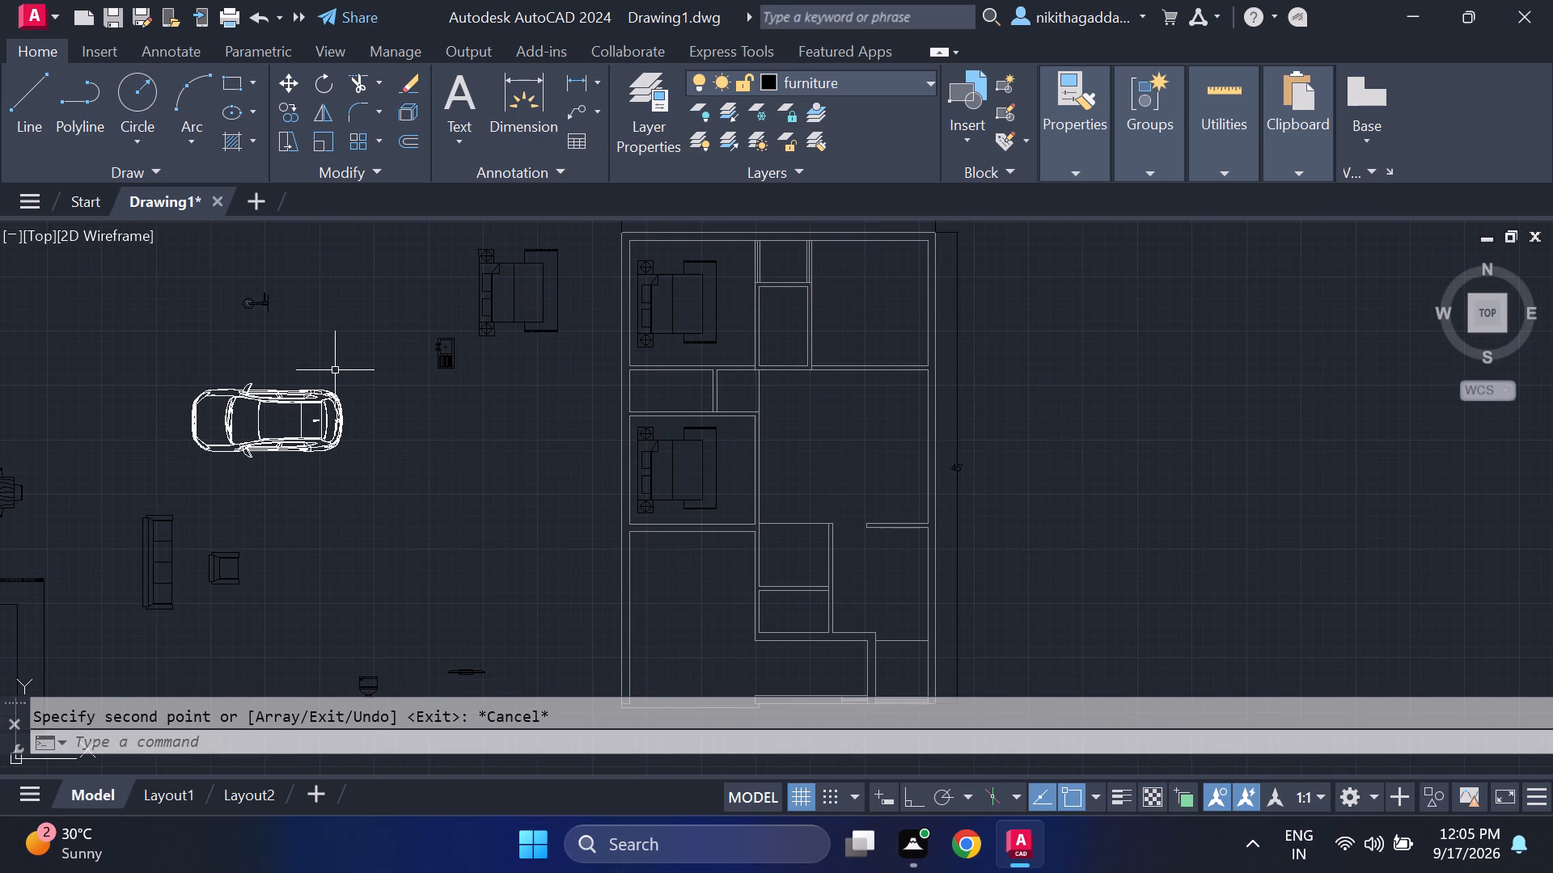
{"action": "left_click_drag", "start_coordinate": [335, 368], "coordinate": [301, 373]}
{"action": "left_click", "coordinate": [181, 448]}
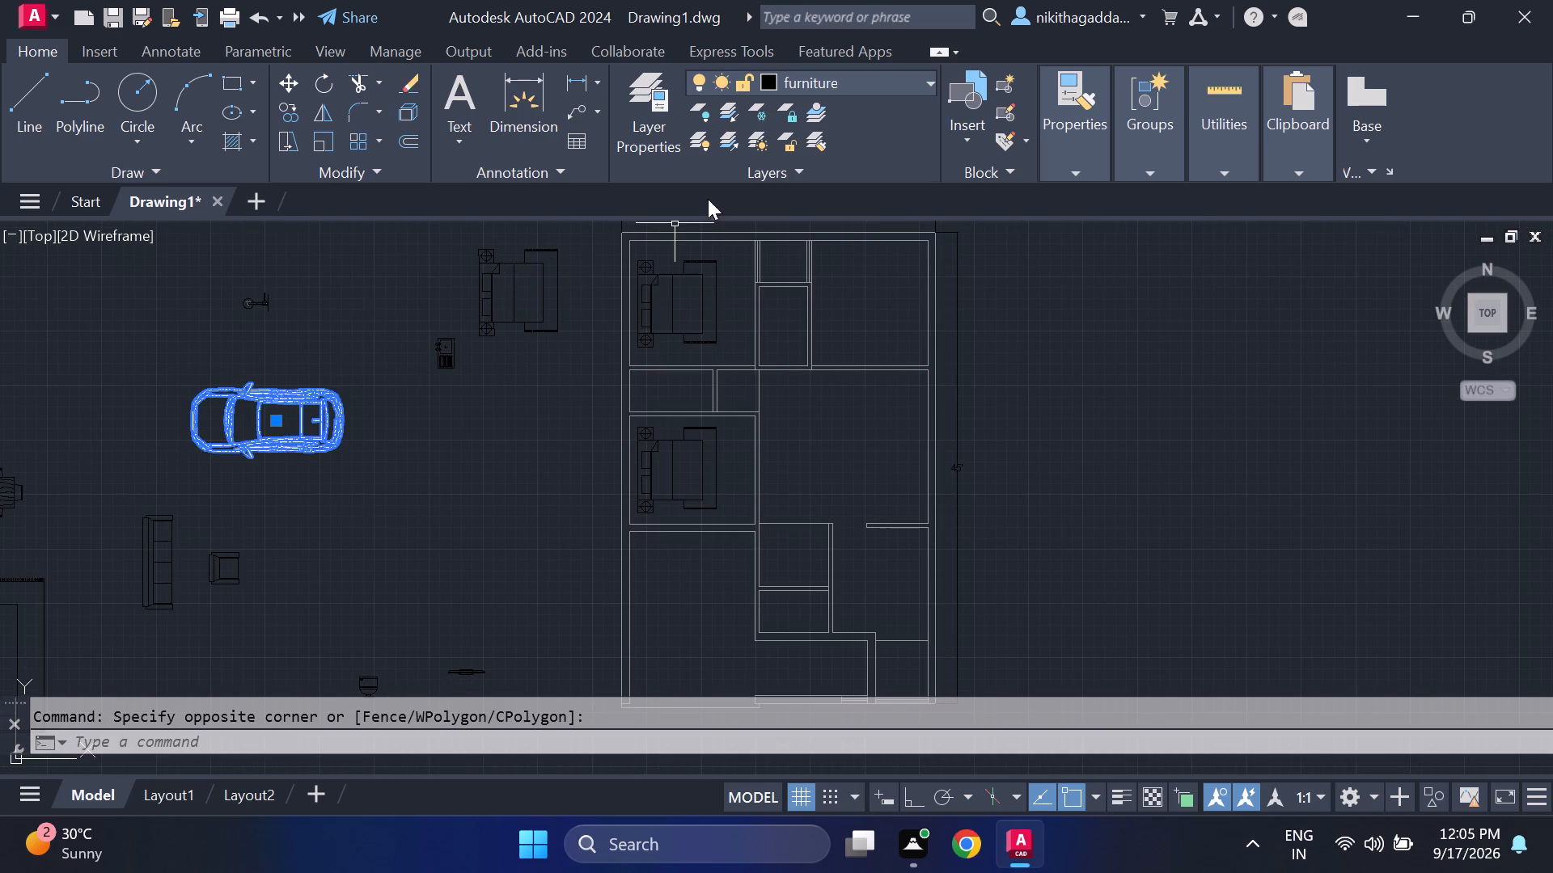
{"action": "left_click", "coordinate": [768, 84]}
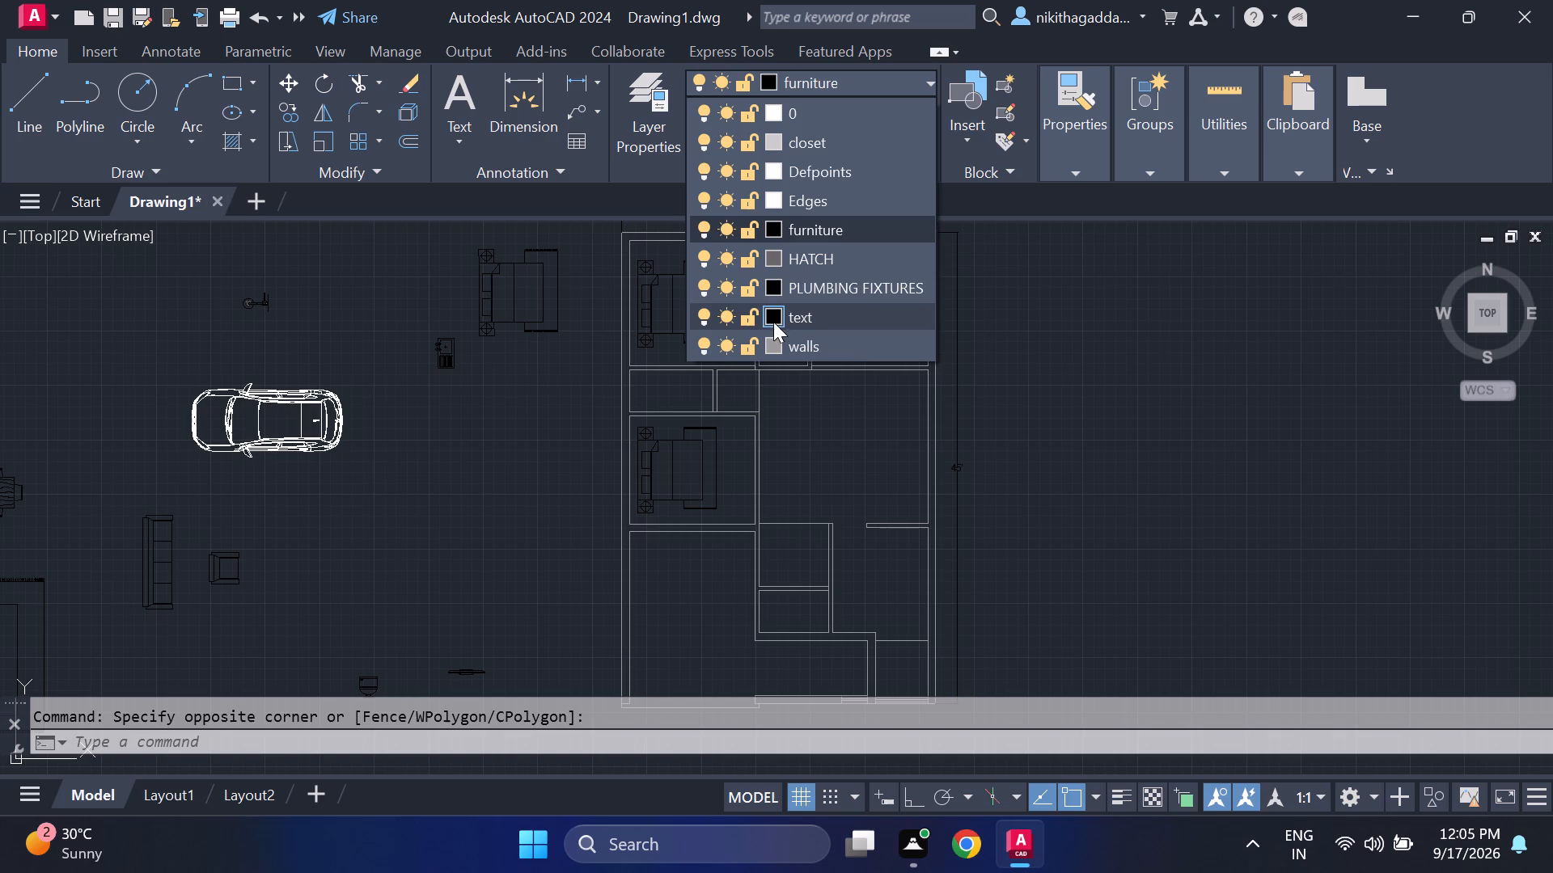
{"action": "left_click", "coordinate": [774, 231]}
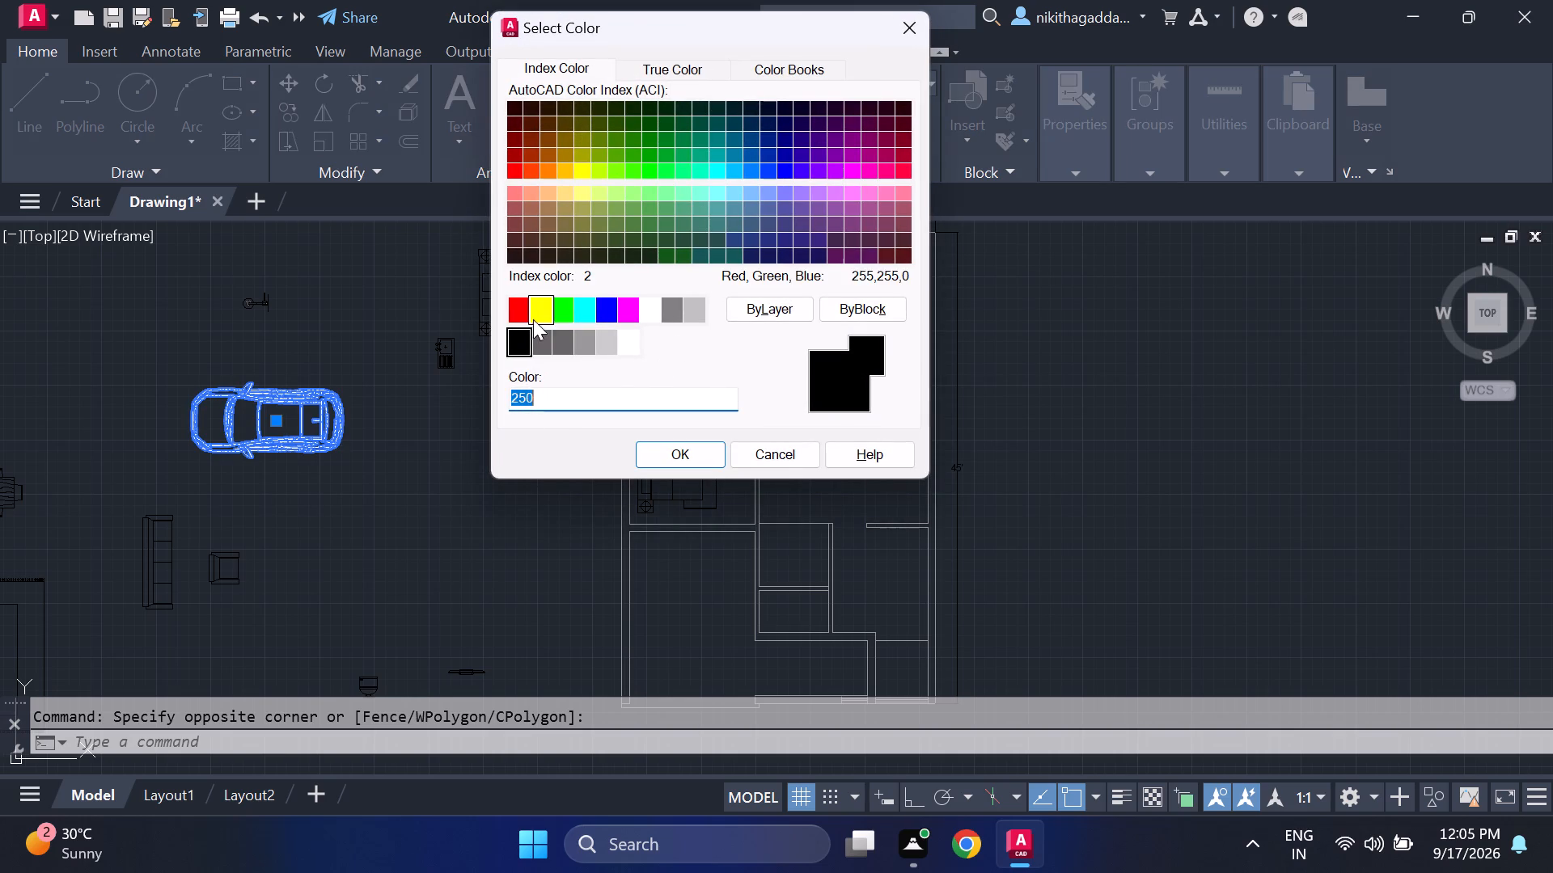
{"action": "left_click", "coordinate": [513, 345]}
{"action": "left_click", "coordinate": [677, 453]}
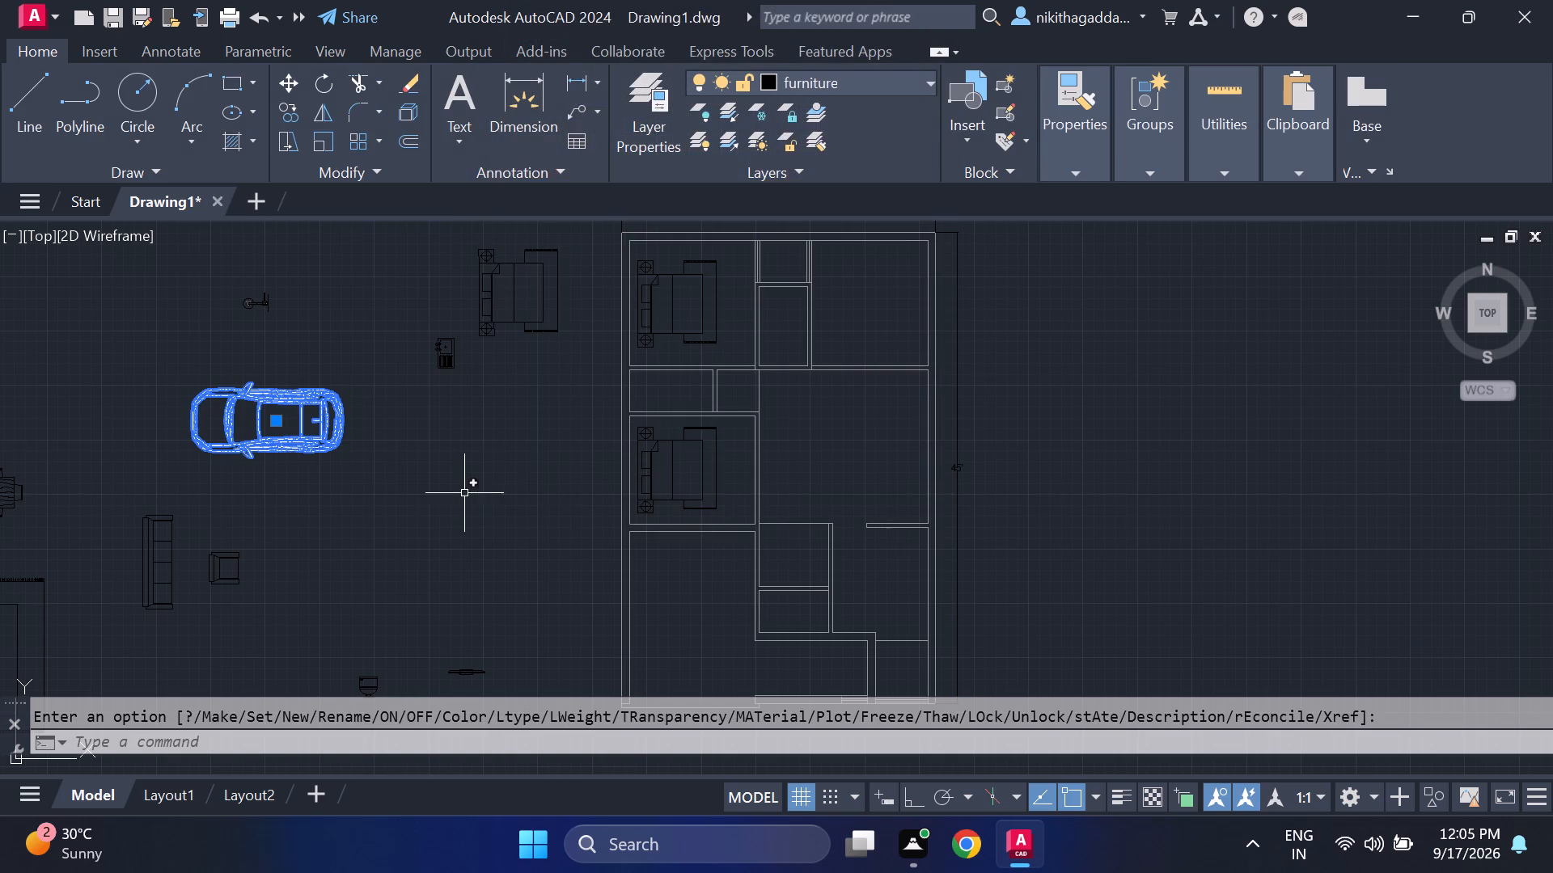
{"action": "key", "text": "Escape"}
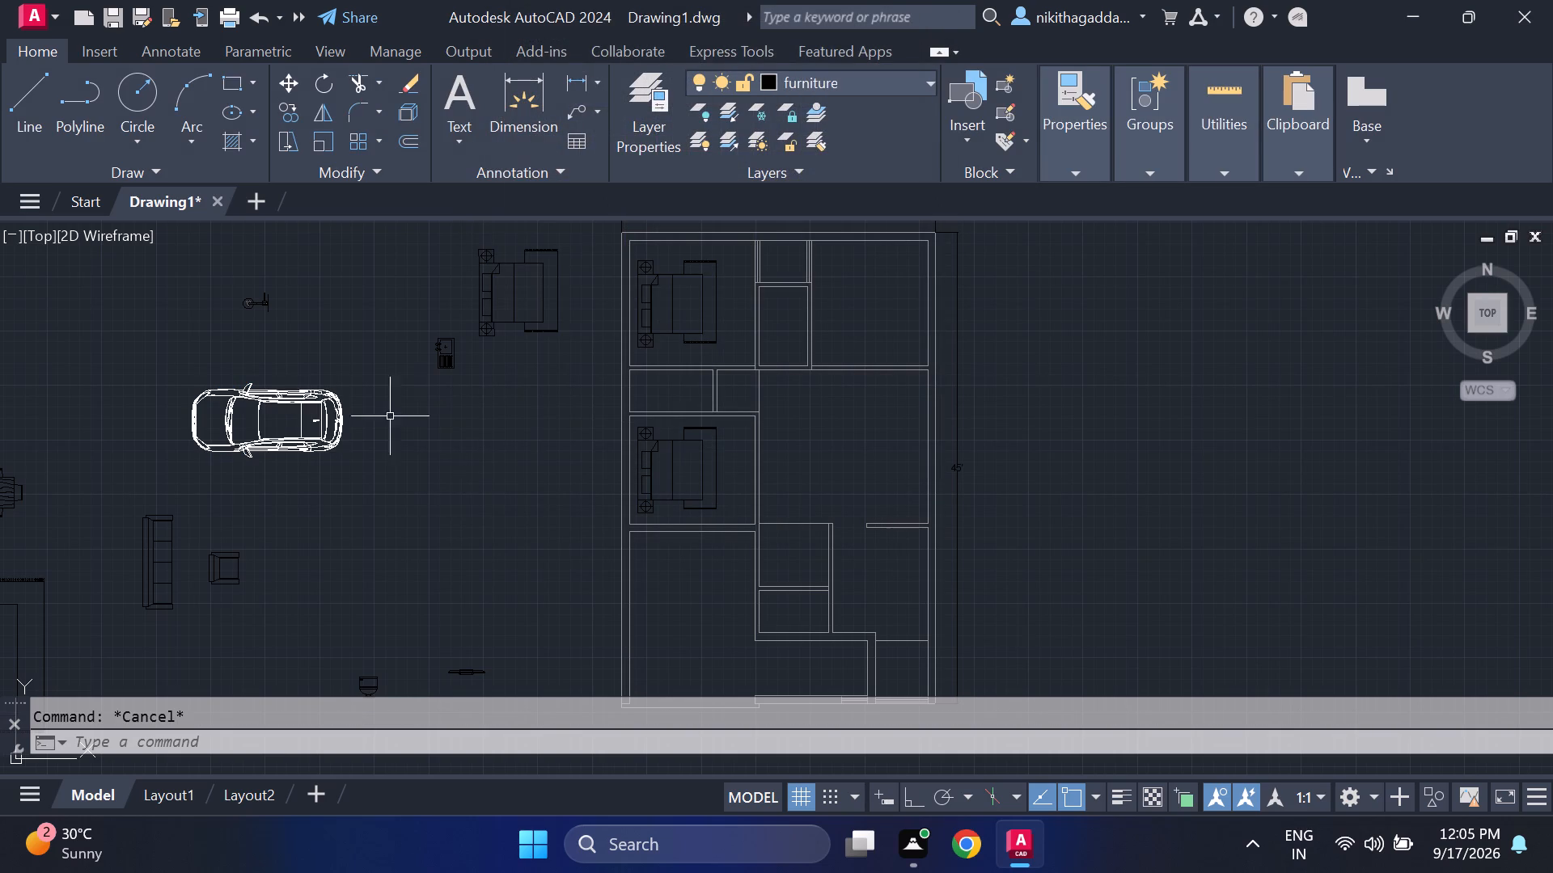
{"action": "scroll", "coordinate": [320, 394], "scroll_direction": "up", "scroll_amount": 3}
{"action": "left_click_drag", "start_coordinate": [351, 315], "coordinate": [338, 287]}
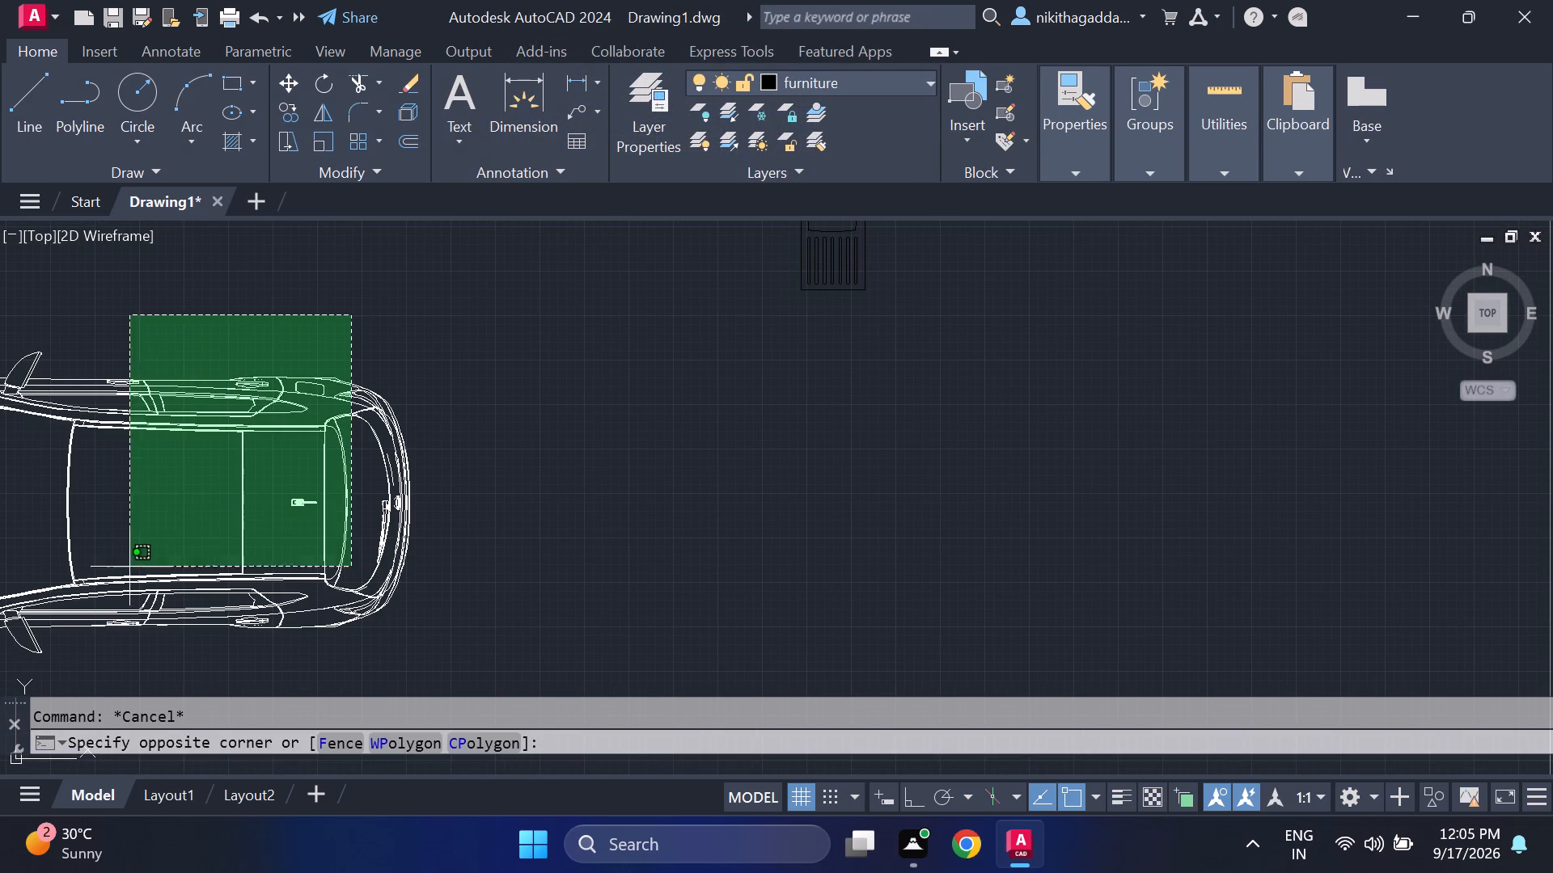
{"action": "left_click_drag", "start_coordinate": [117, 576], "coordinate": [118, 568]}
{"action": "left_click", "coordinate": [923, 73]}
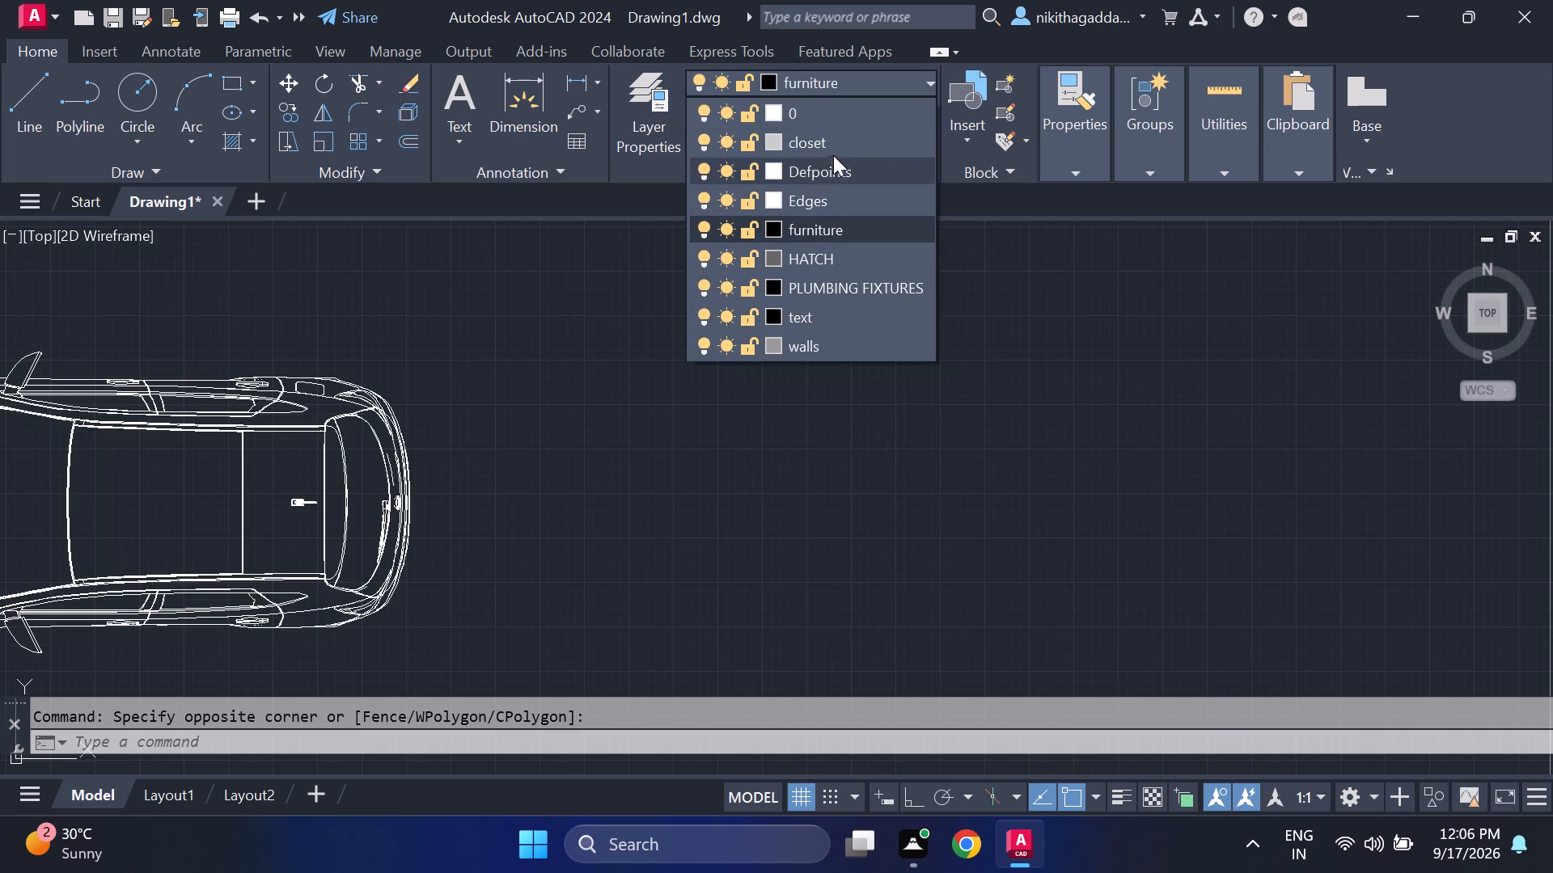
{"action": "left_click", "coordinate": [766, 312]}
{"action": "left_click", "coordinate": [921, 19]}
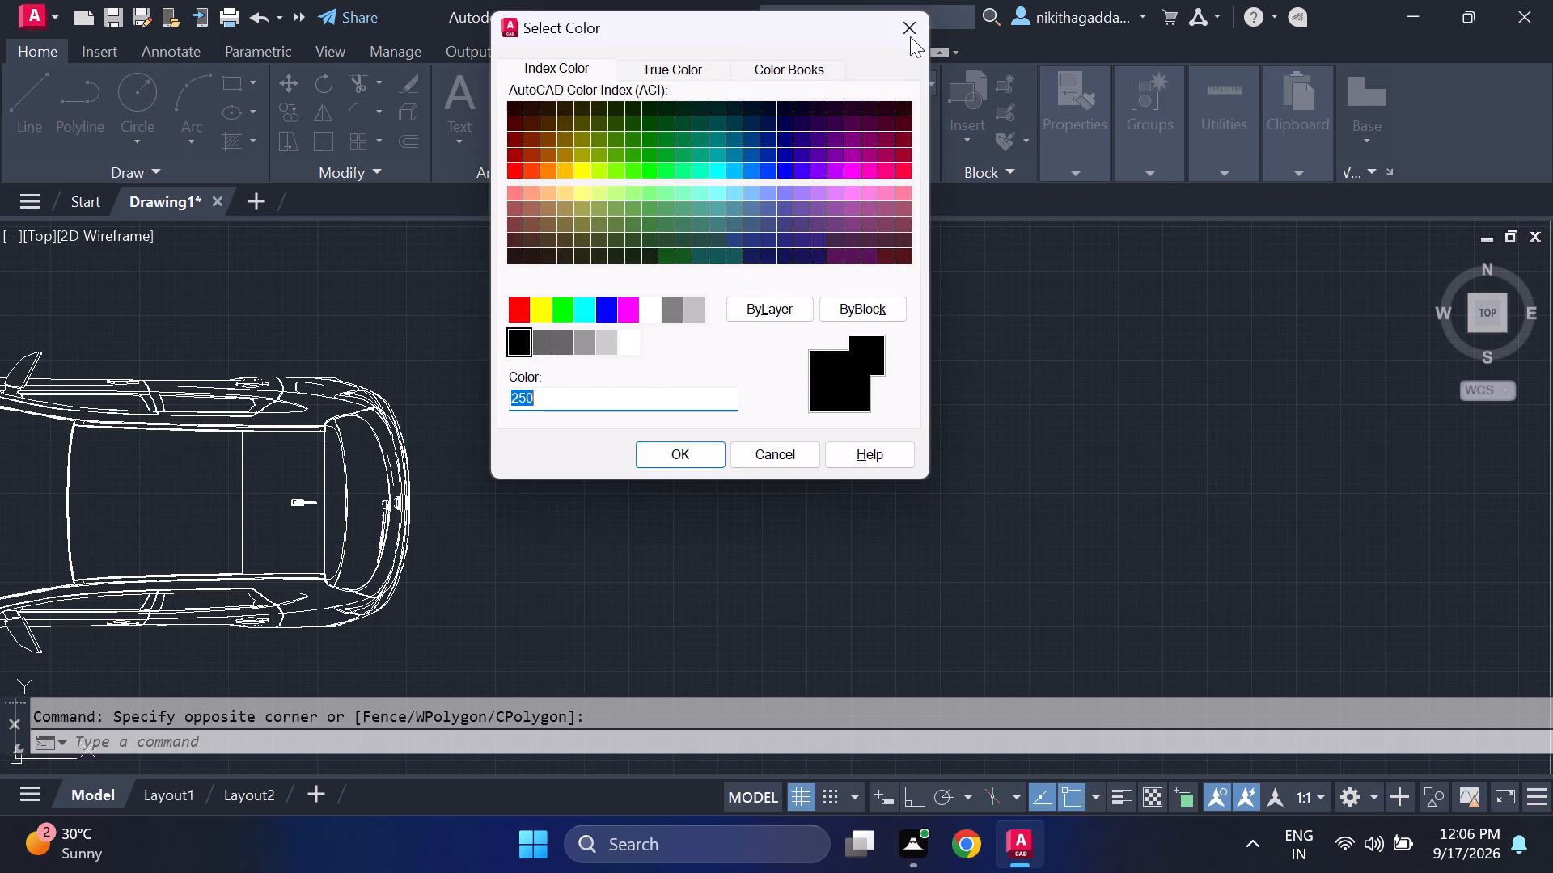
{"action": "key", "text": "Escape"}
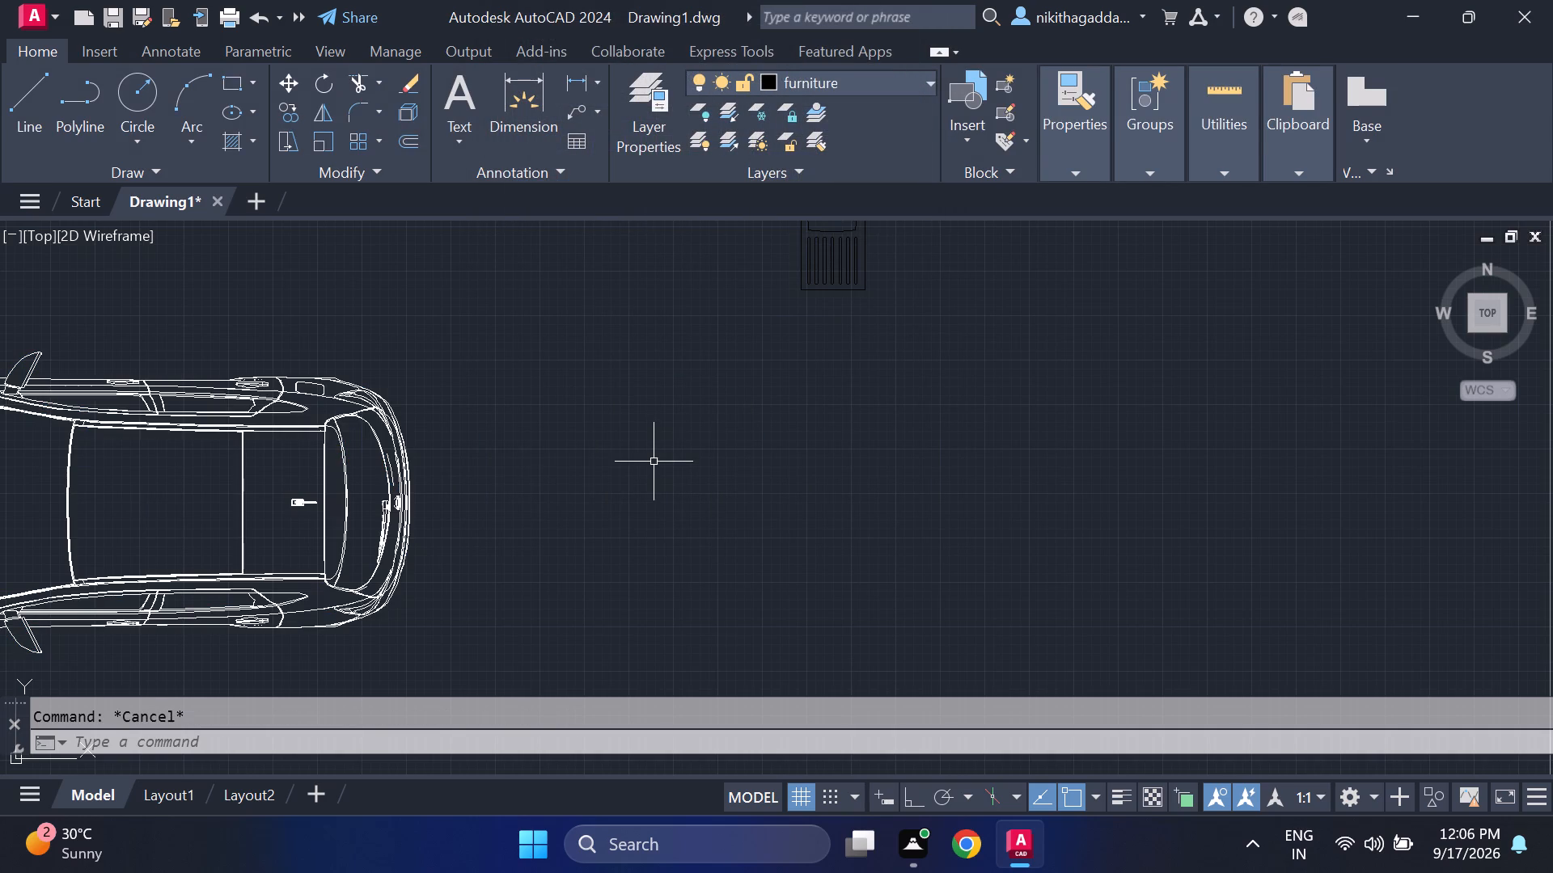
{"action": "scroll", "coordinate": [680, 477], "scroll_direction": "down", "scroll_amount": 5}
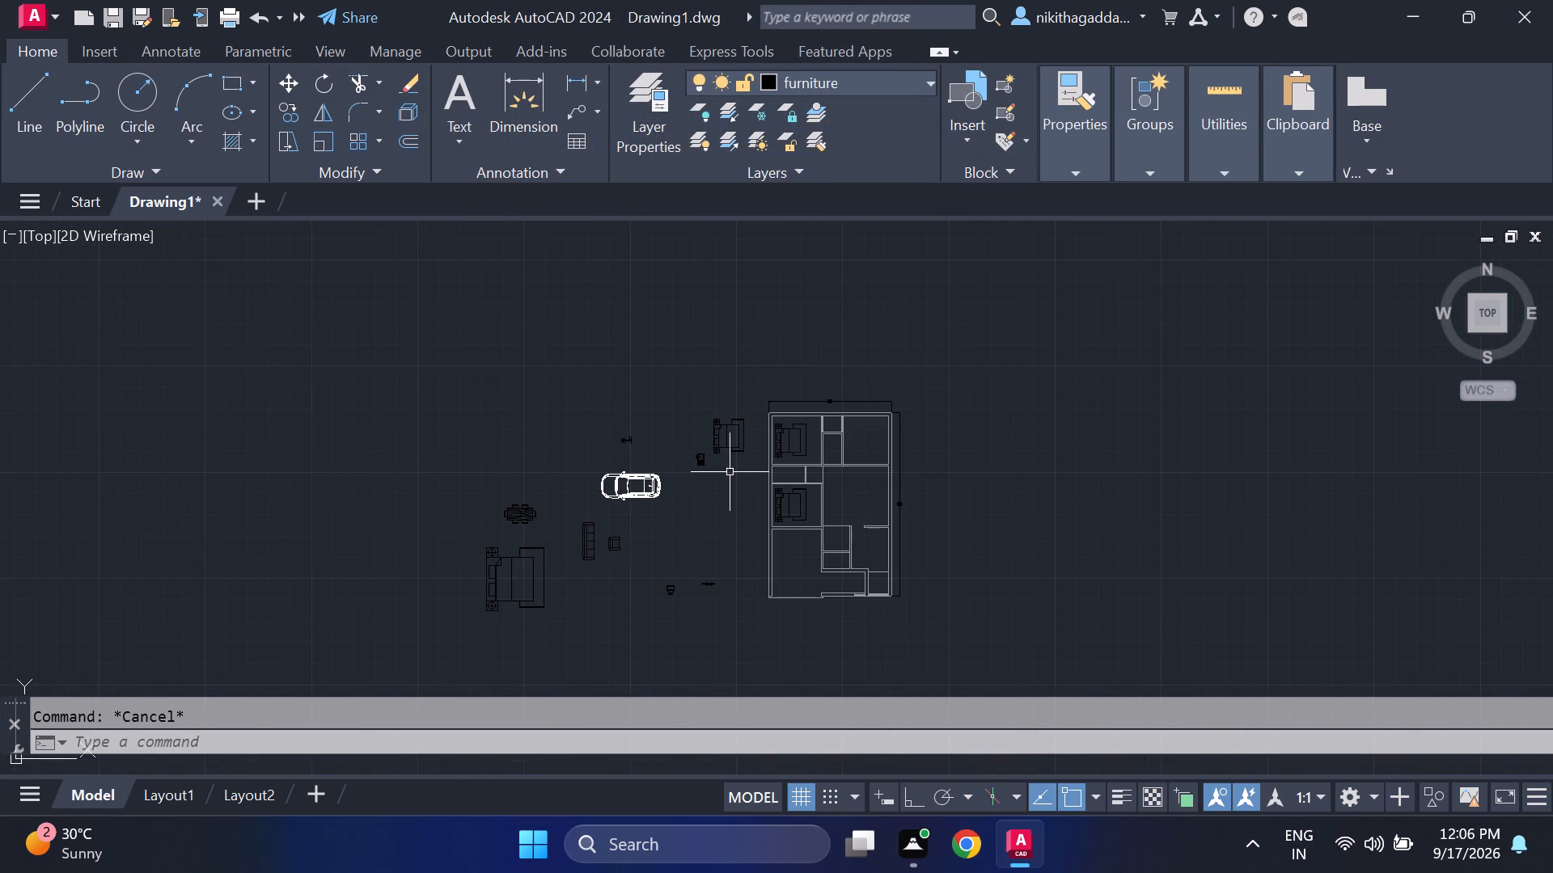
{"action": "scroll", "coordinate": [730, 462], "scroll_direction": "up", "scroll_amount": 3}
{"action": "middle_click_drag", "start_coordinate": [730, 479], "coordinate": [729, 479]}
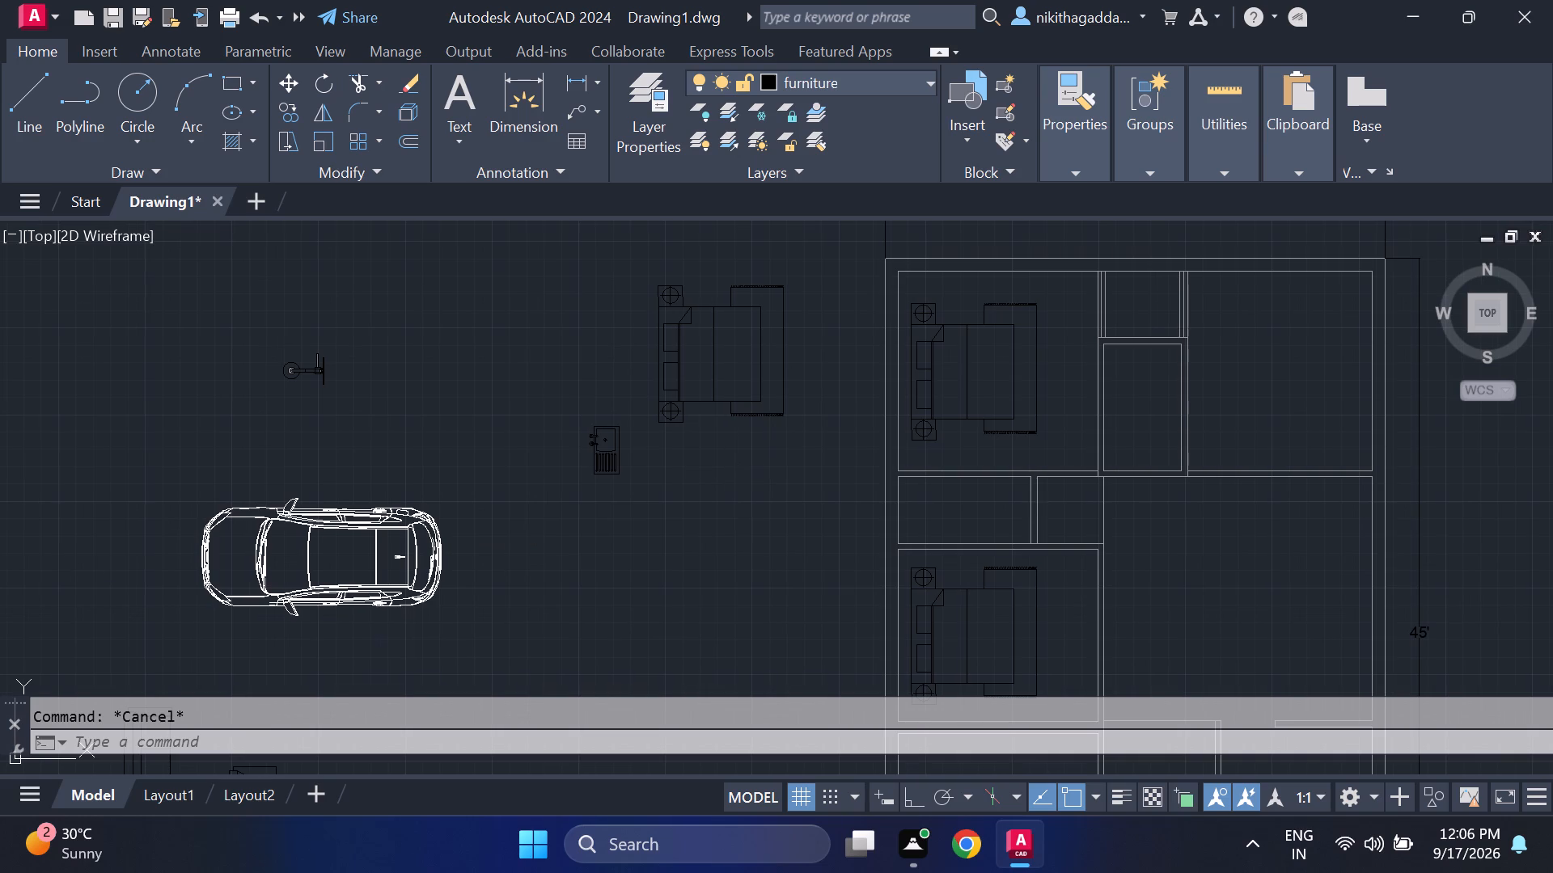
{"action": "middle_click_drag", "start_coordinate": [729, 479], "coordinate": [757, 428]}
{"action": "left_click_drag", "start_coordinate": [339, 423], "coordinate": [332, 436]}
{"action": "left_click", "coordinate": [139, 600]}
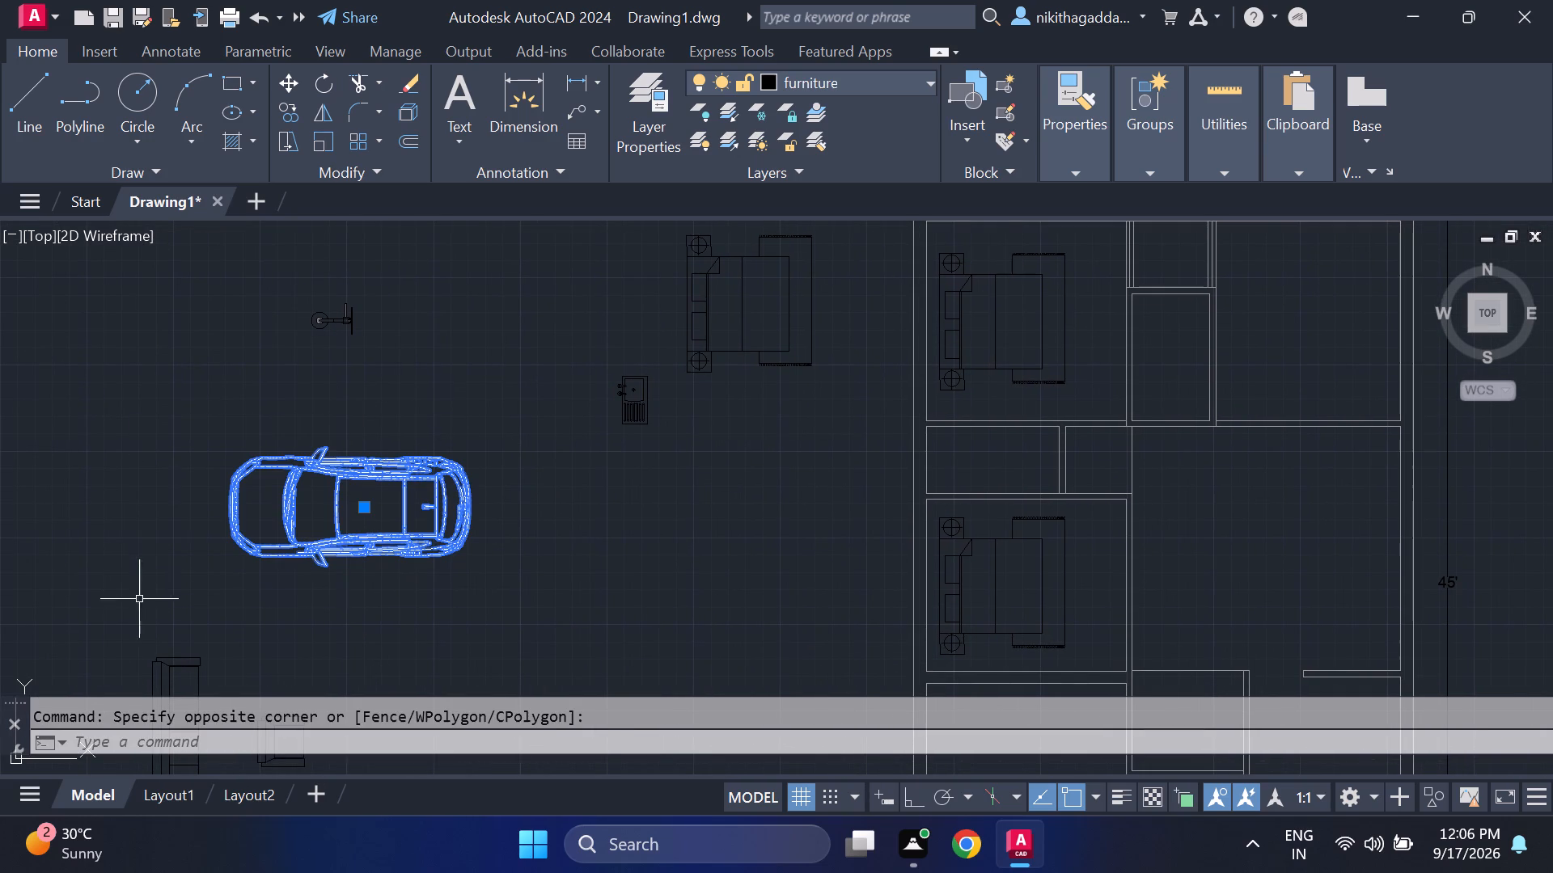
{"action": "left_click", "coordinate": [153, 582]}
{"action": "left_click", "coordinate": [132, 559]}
Open the drawing 25X45 3BHk-HP from the Documents folder.
{"action": "left_click", "coordinate": [38, 196]}
{"action": "left_click", "coordinate": [128, 403]}
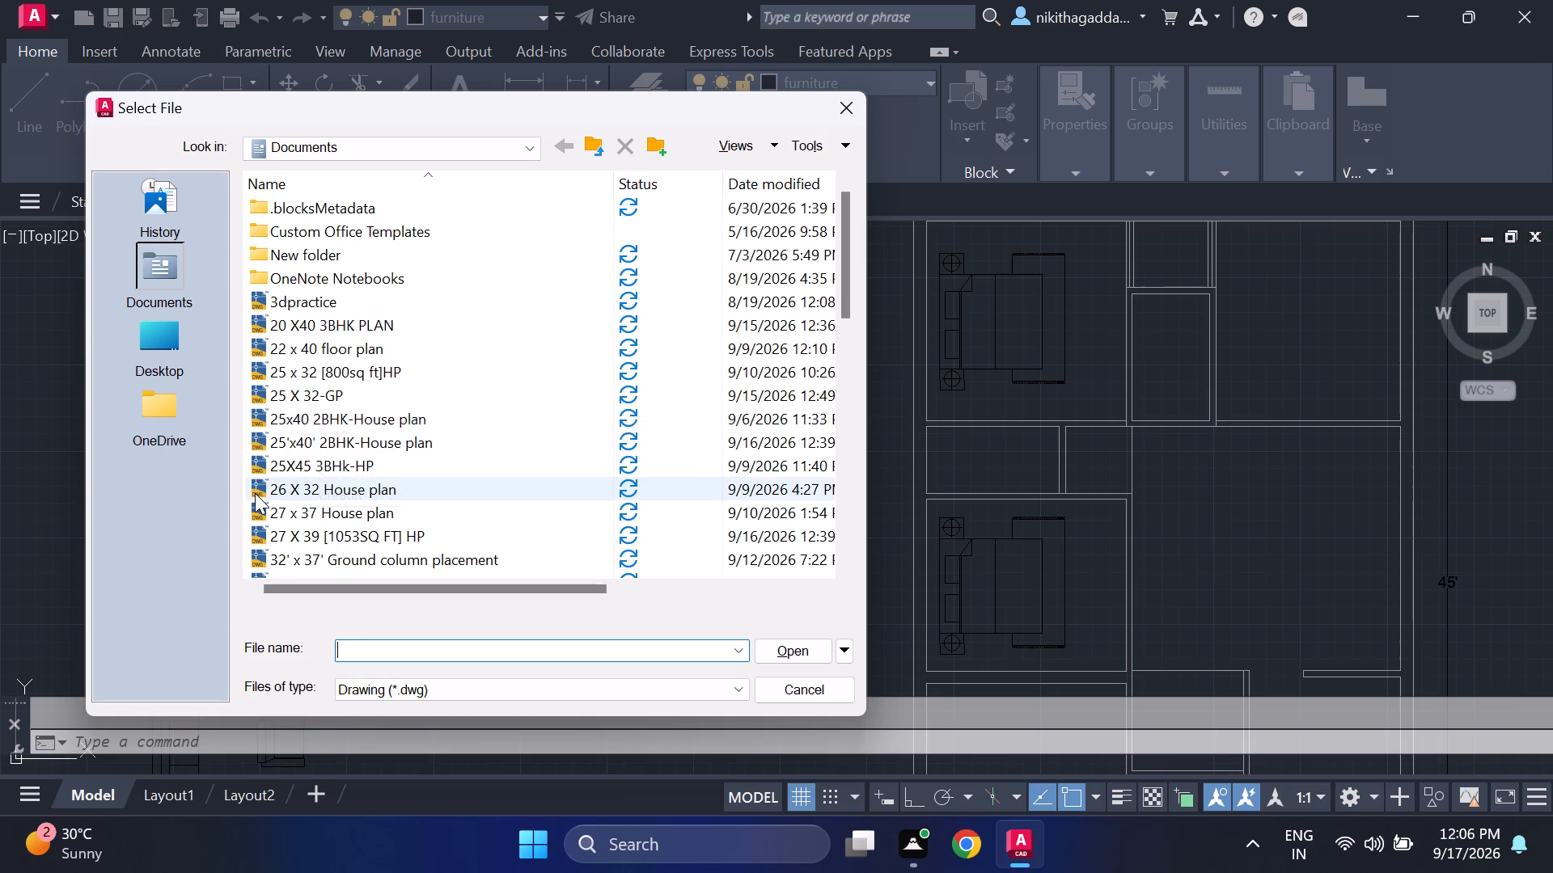
{"action": "left_click", "coordinate": [326, 466]}
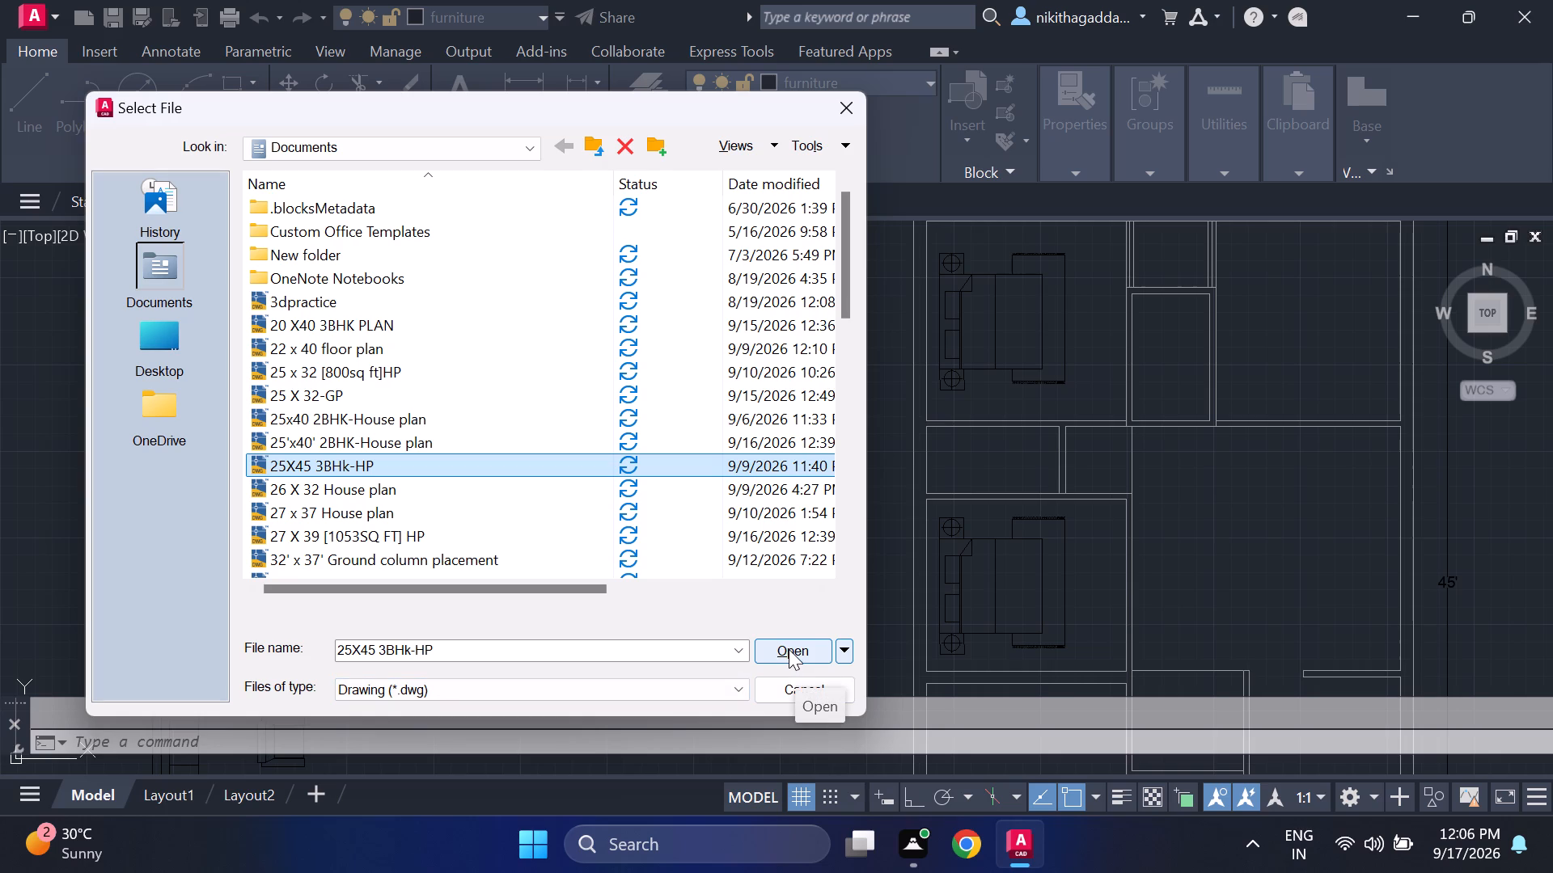
{"action": "left_click", "coordinate": [788, 648]}
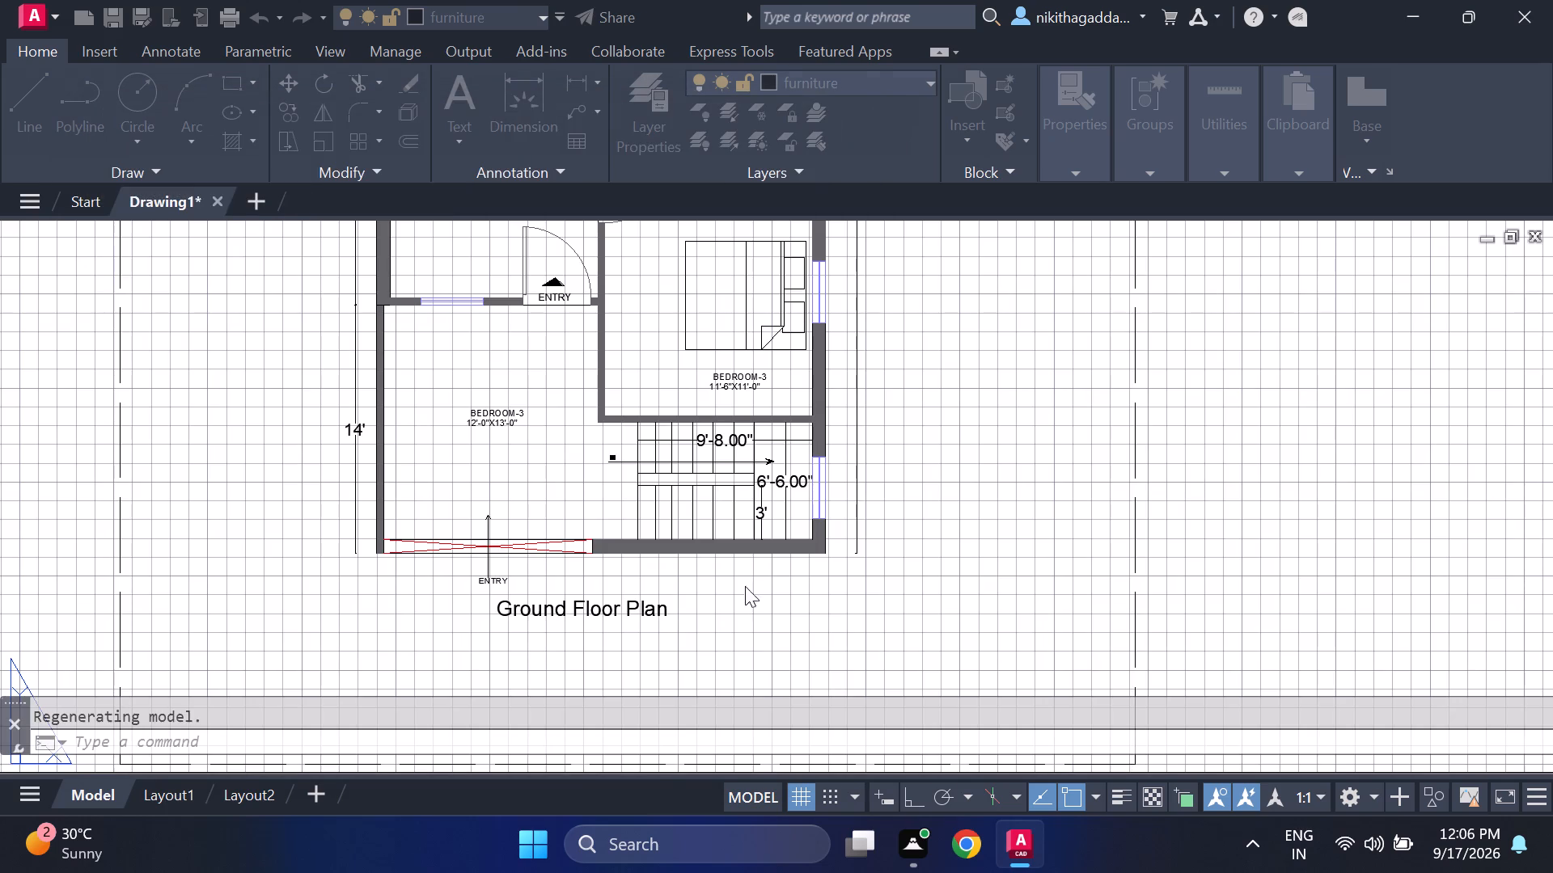
{"action": "scroll", "coordinate": [443, 607], "scroll_direction": "down", "scroll_amount": 3}
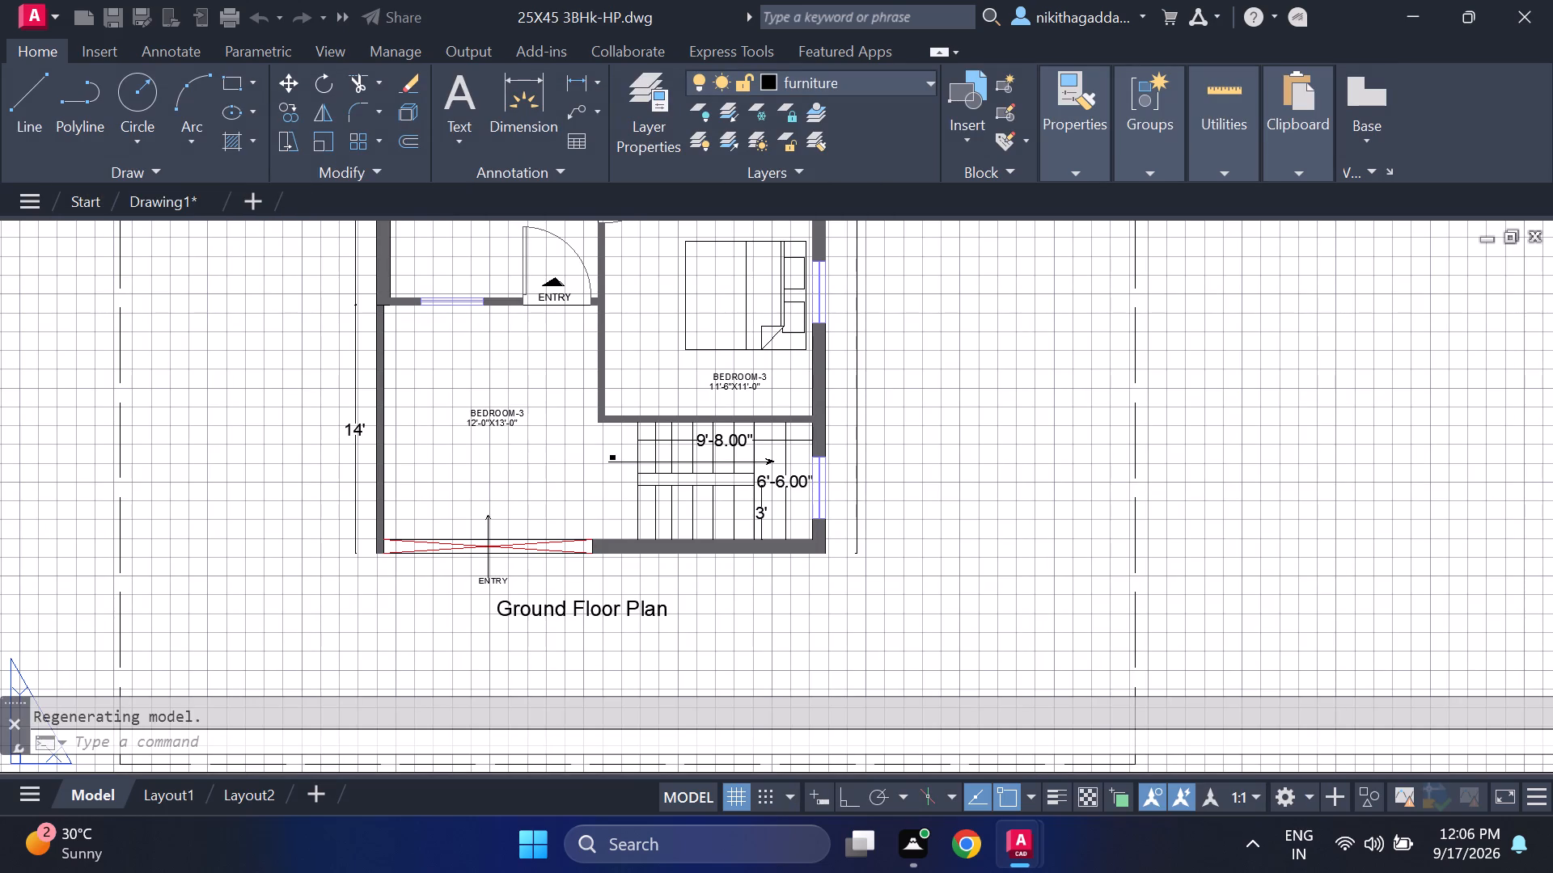
Examine the house plan on Layout1's sheet and check that layout's page setup.
{"action": "scroll", "coordinate": [516, 547], "scroll_direction": "down", "scroll_amount": 3}
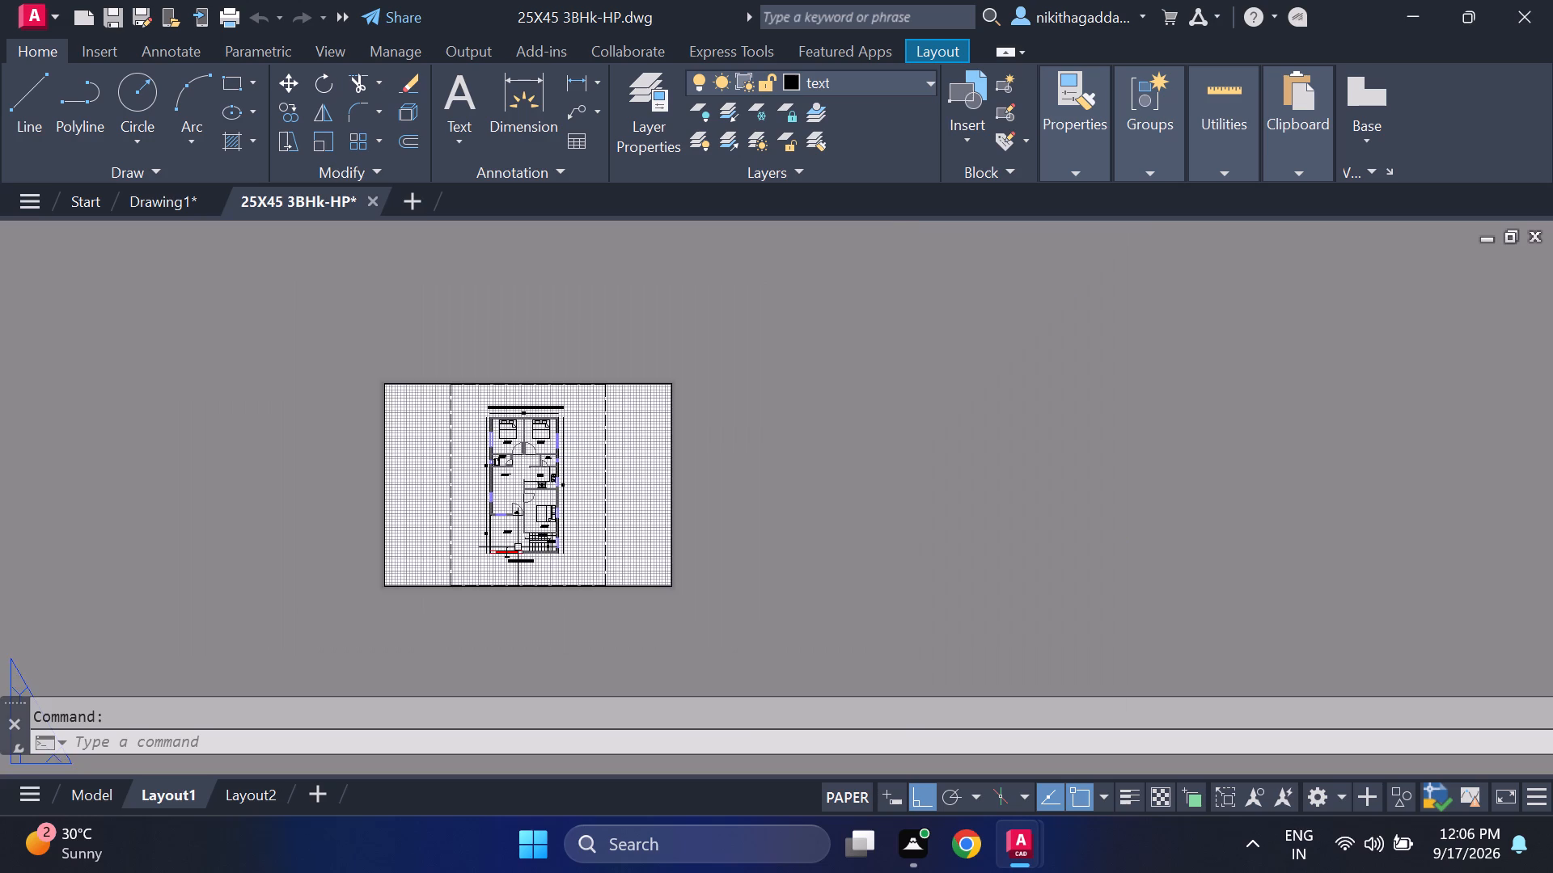
{"action": "scroll", "coordinate": [518, 547], "scroll_direction": "up", "scroll_amount": 3}
{"action": "scroll", "coordinate": [518, 547], "scroll_direction": "down", "scroll_amount": 2}
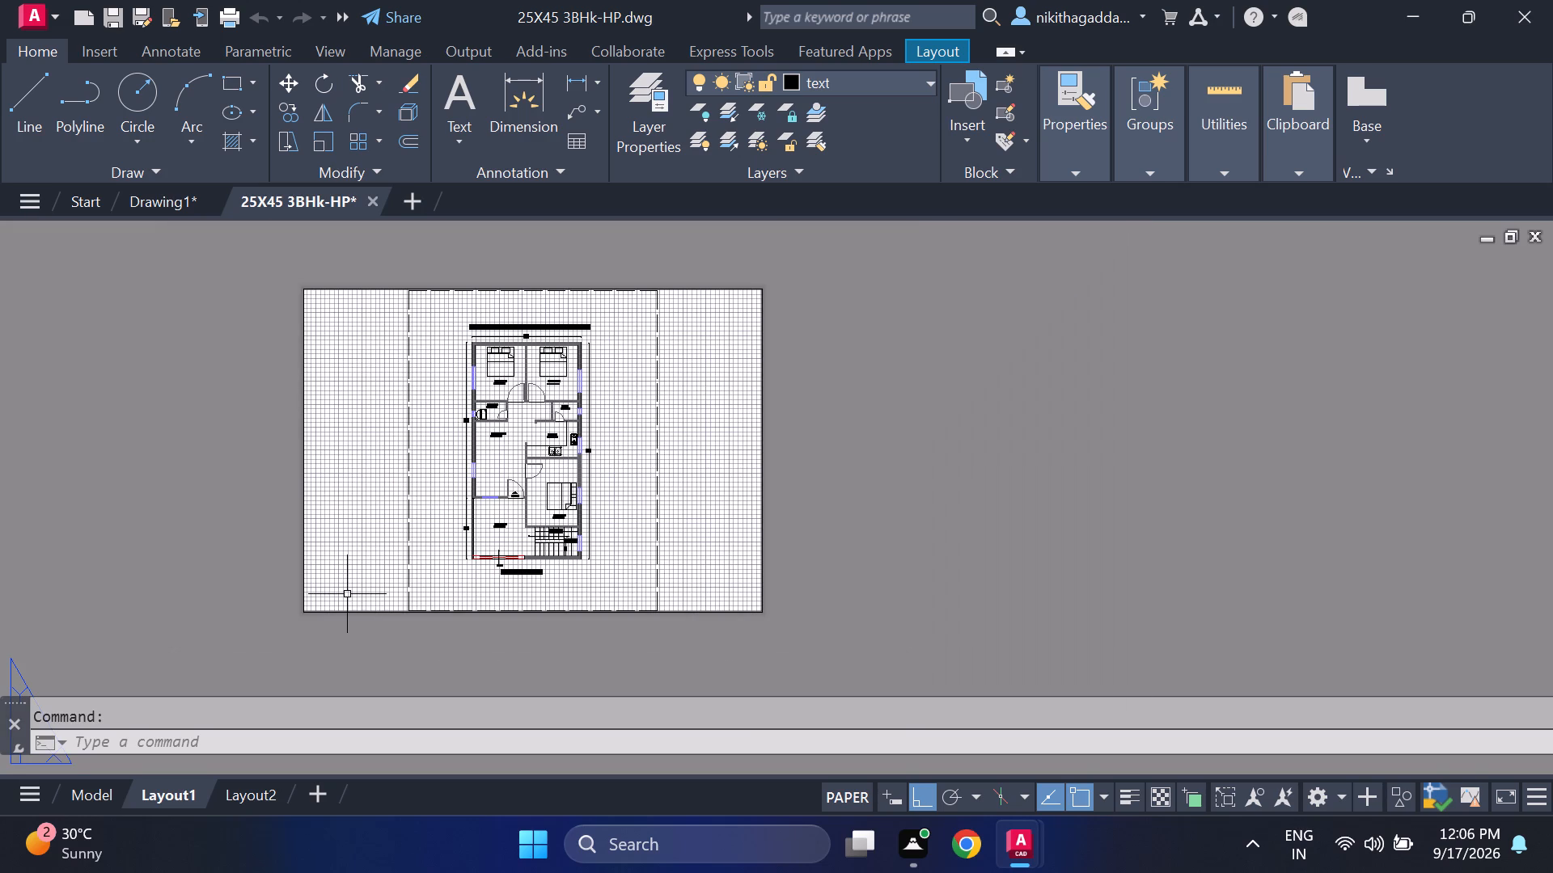
{"action": "middle_click_drag", "start_coordinate": [361, 597], "coordinate": [487, 605]}
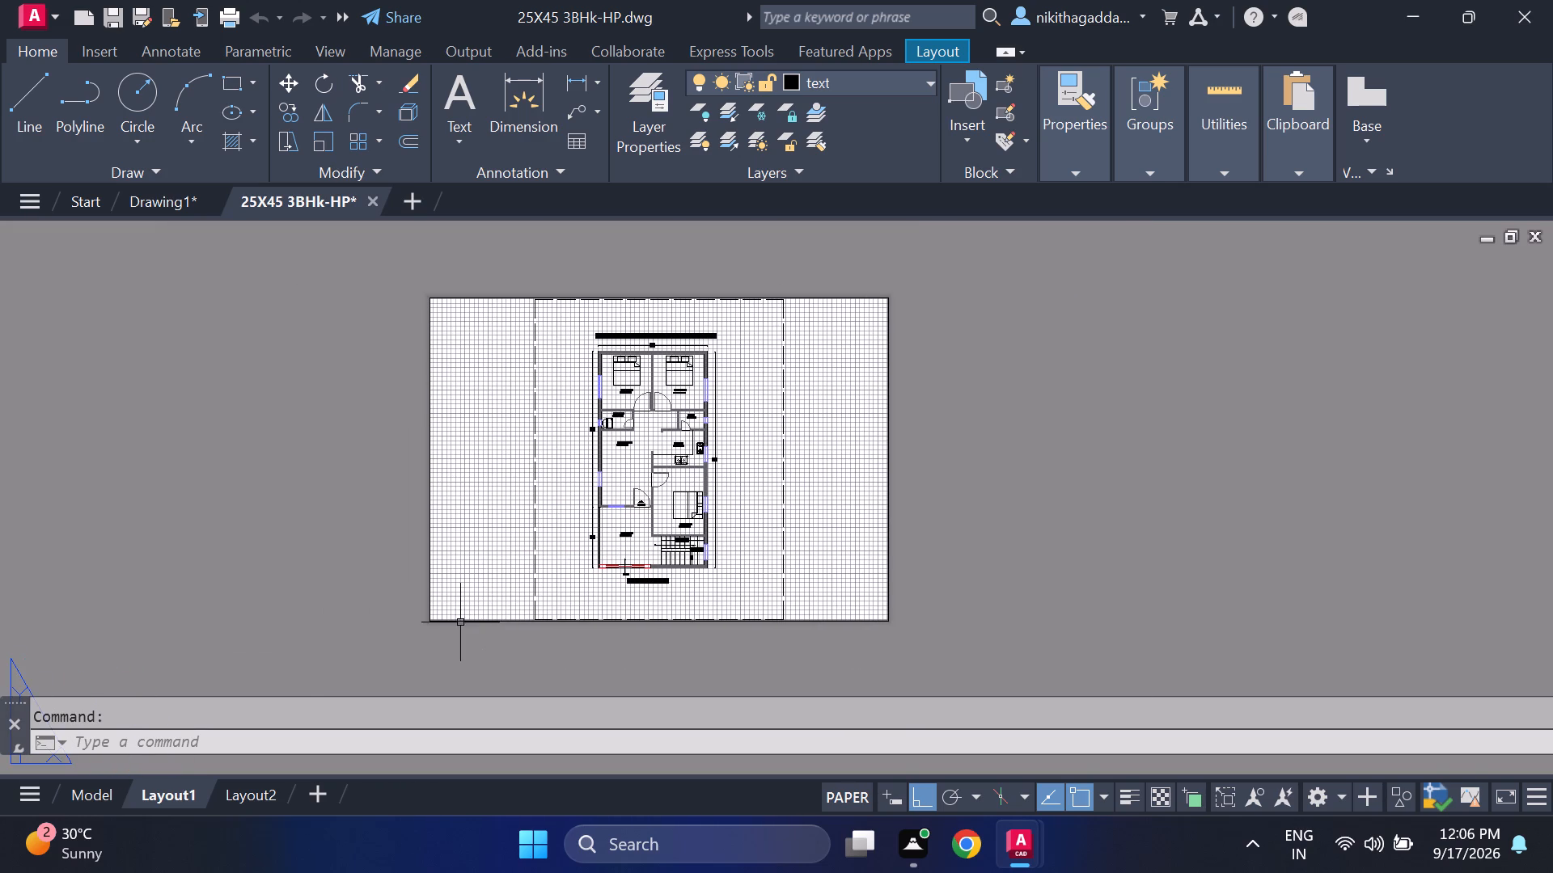
{"action": "right_click", "coordinate": [153, 797]}
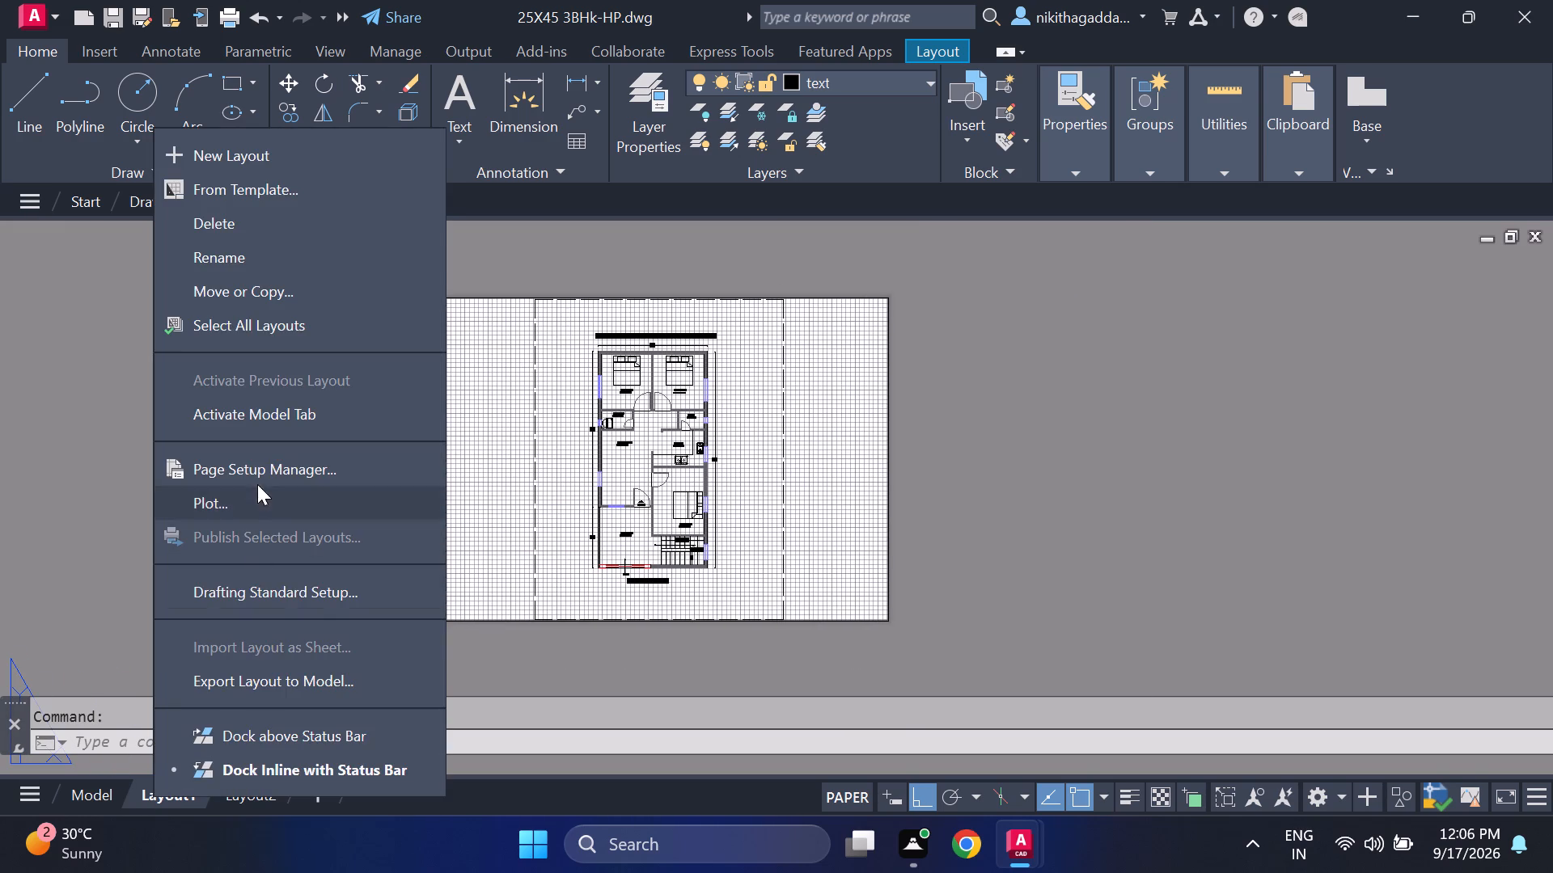
{"action": "left_click", "coordinate": [273, 464]}
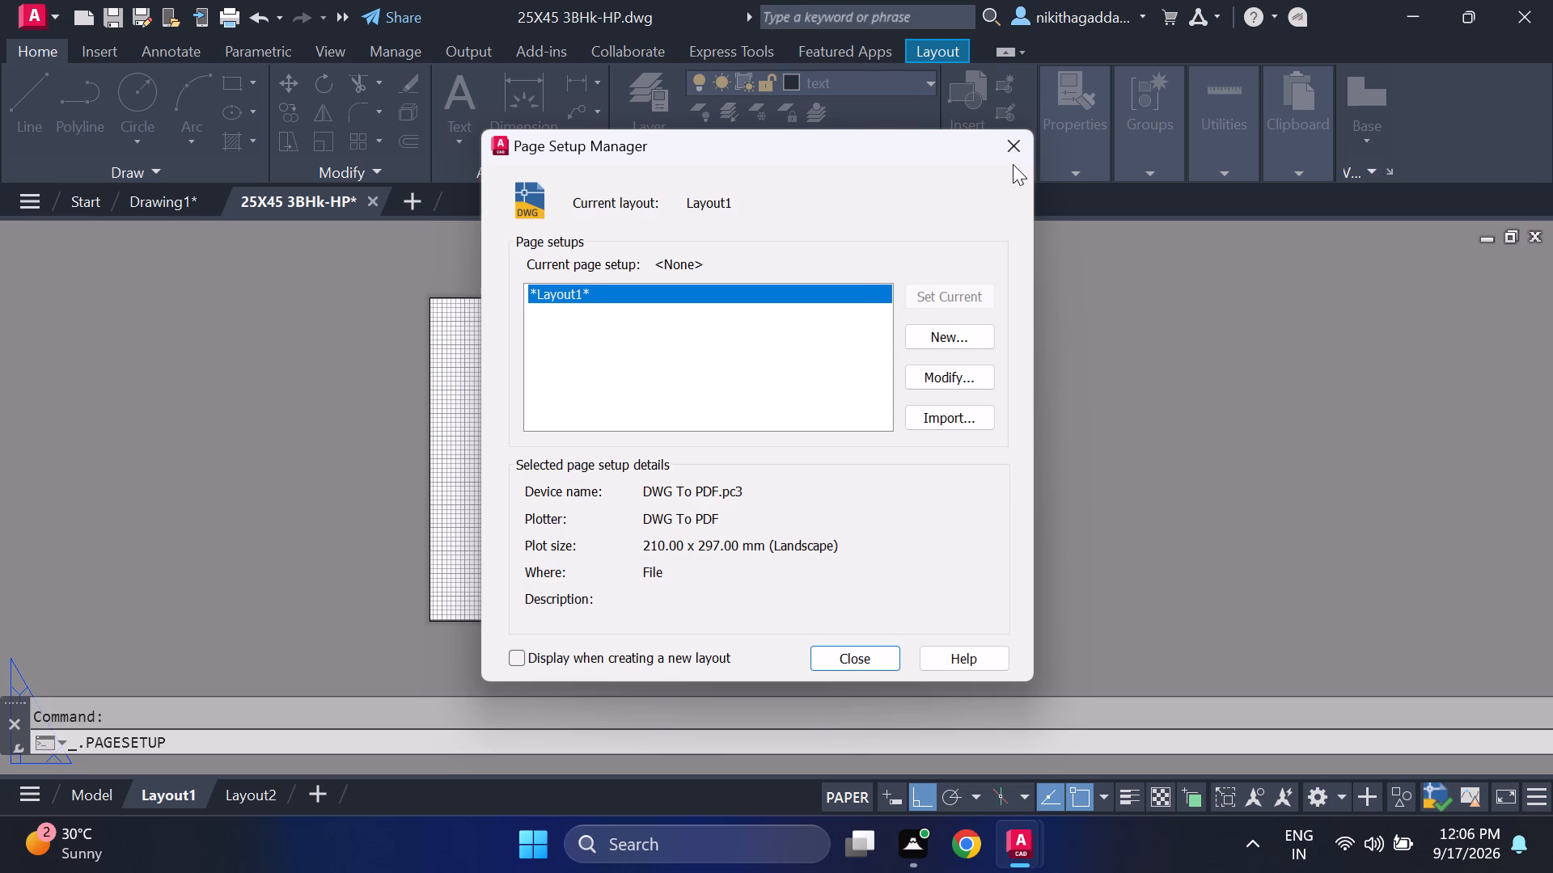
{"action": "left_click", "coordinate": [1007, 135]}
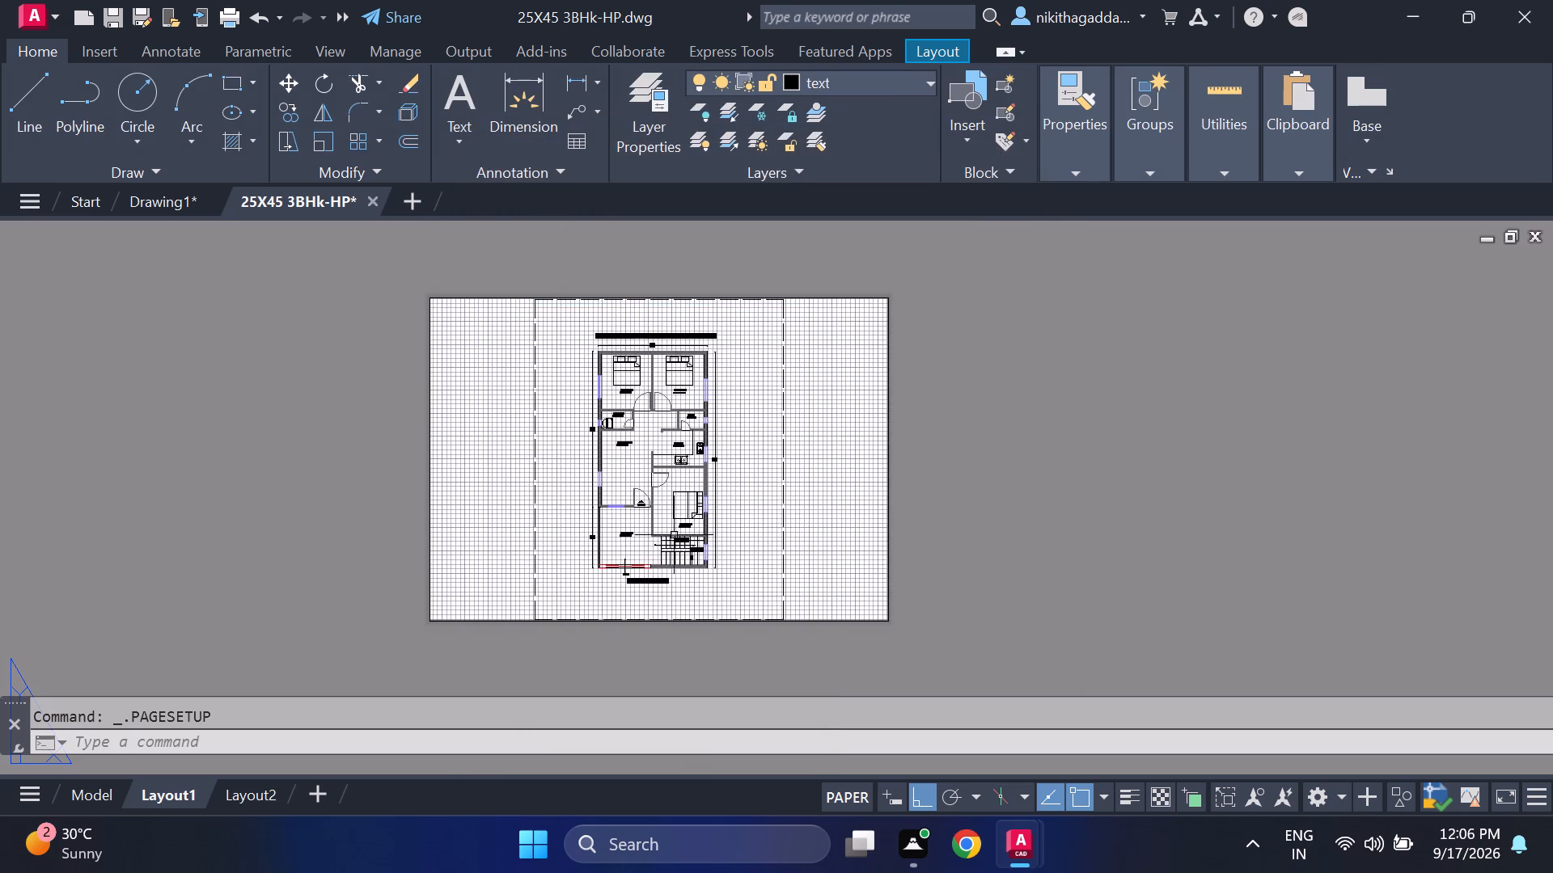
{"action": "scroll", "coordinate": [653, 556], "scroll_direction": "up", "scroll_amount": 2}
{"action": "scroll", "coordinate": [653, 556], "scroll_direction": "down", "scroll_amount": 2}
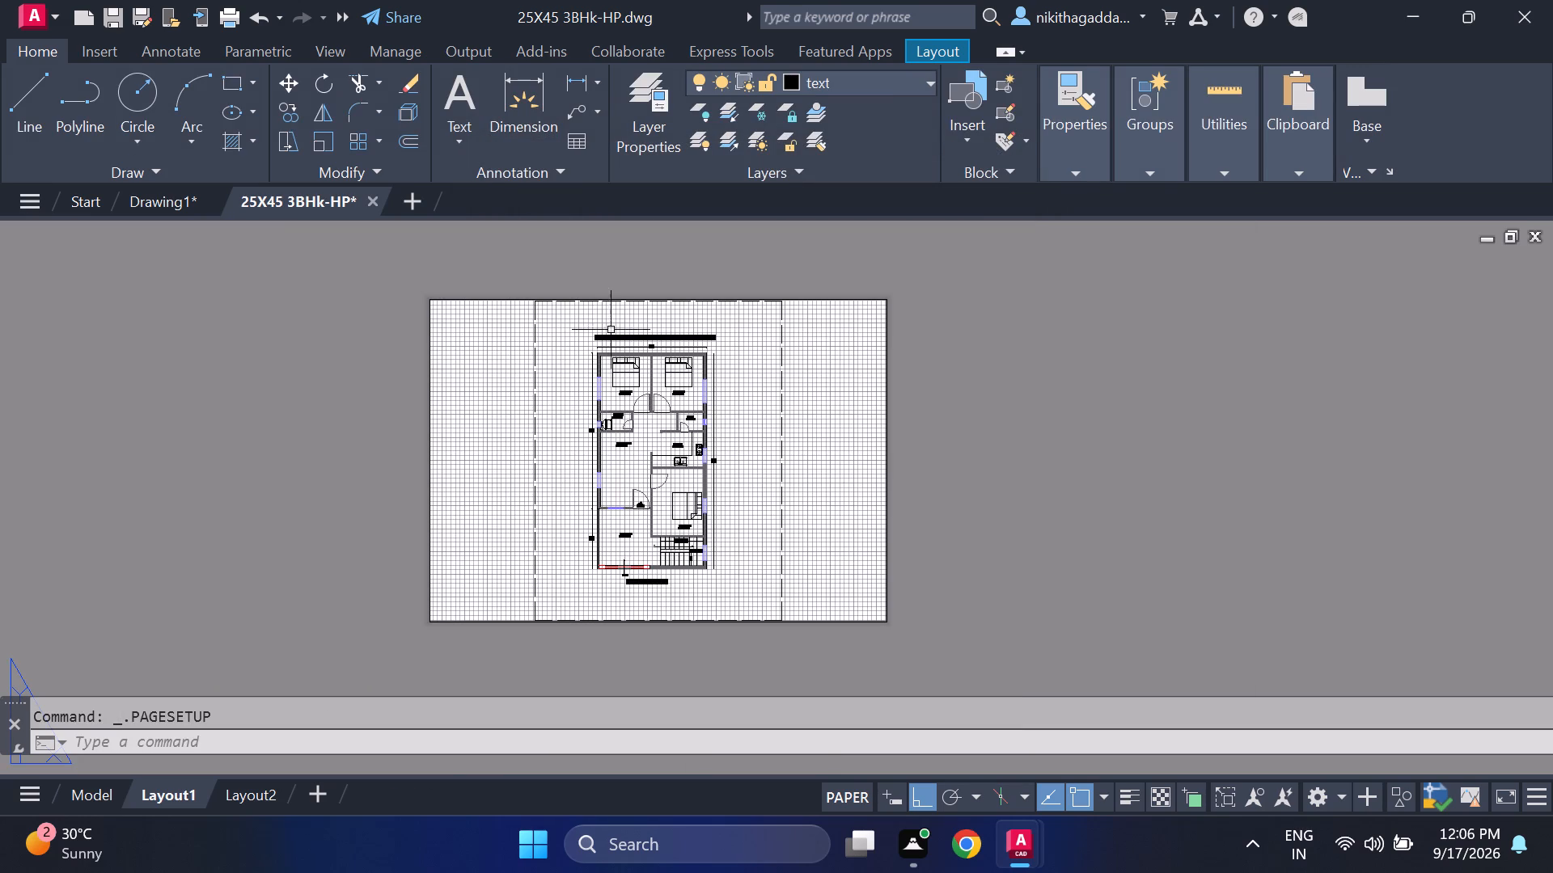
{"action": "scroll", "coordinate": [579, 313], "scroll_direction": "up", "scroll_amount": 4}
{"action": "scroll", "coordinate": [577, 335], "scroll_direction": "down", "scroll_amount": 2}
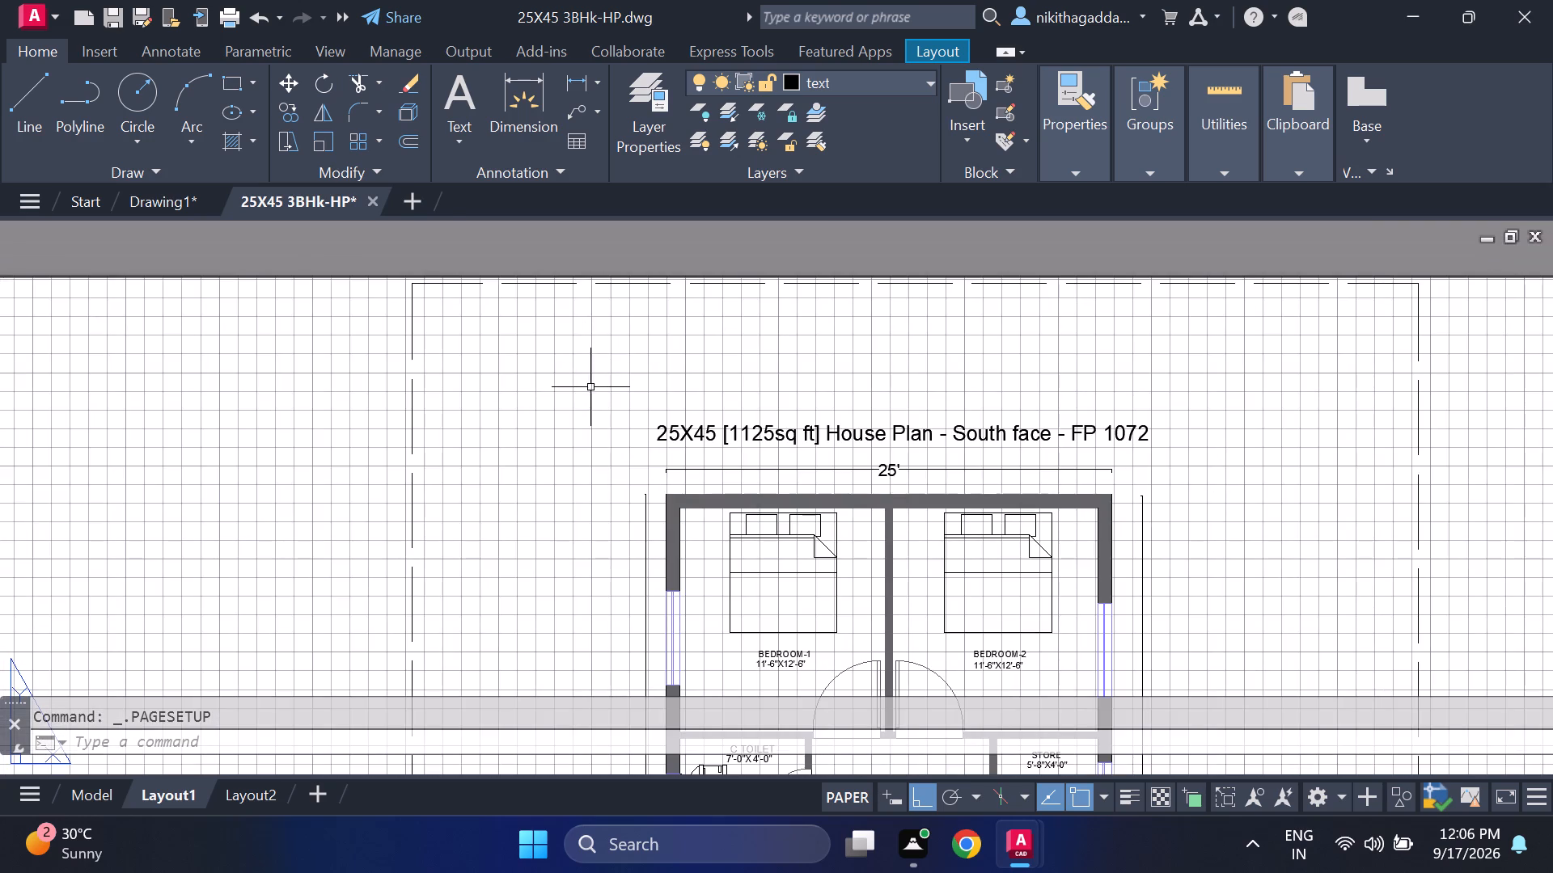
{"action": "scroll", "coordinate": [628, 510], "scroll_direction": "down", "scroll_amount": 3}
{"action": "middle_click_drag", "start_coordinate": [669, 588], "coordinate": [674, 465]}
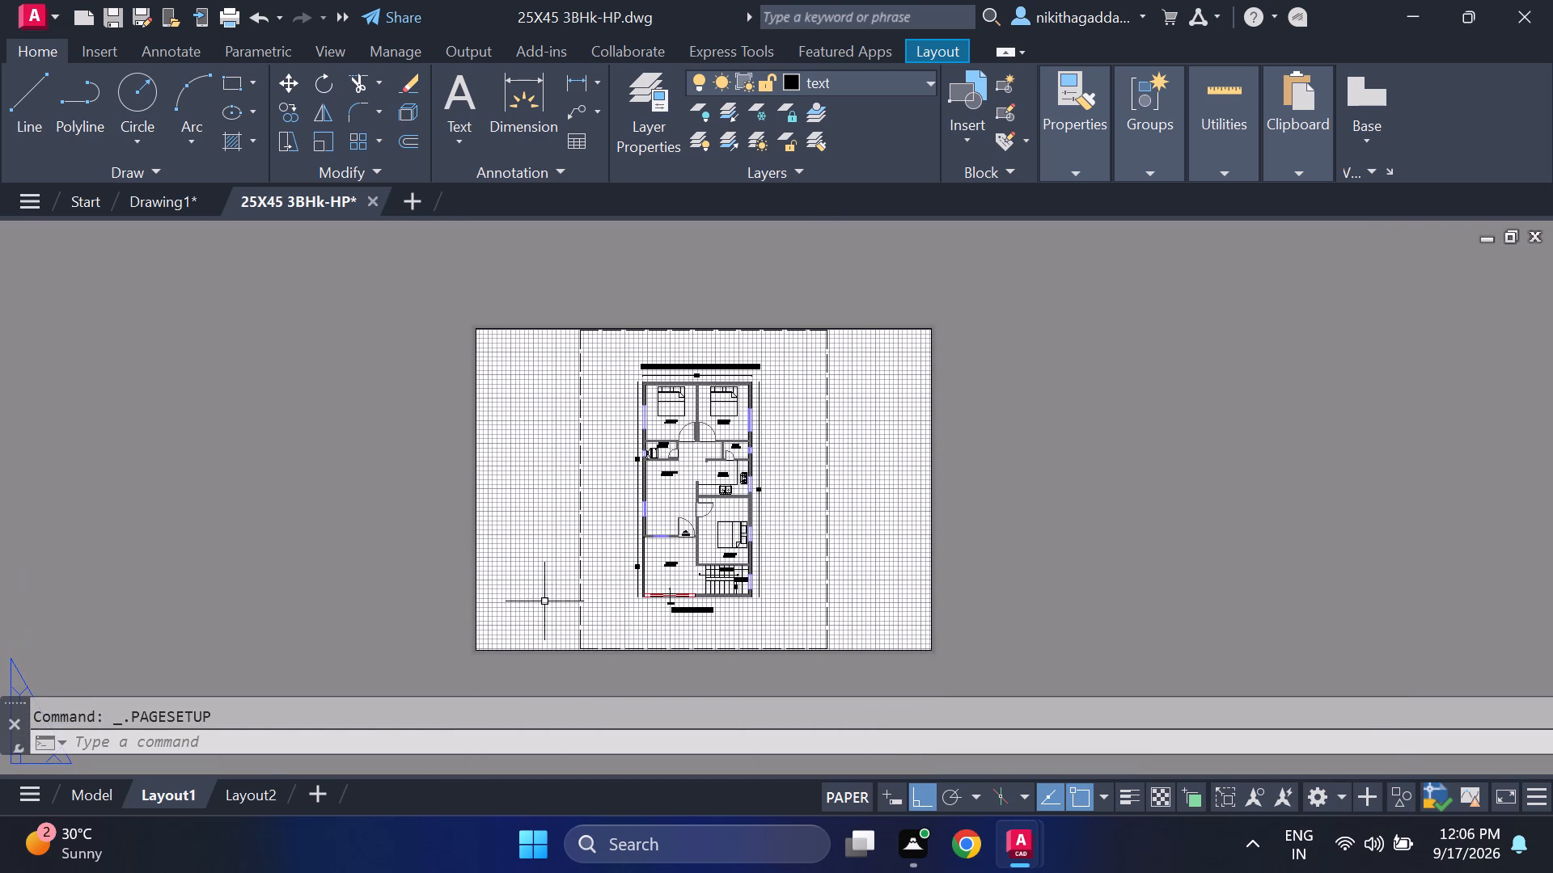
In model space, copy the complete two-burner stove beside the kitchen window to the clipboard, including its outline and rounded corners.
{"action": "left_click", "coordinate": [83, 798]}
{"action": "scroll", "coordinate": [433, 572], "scroll_direction": "down", "scroll_amount": 2}
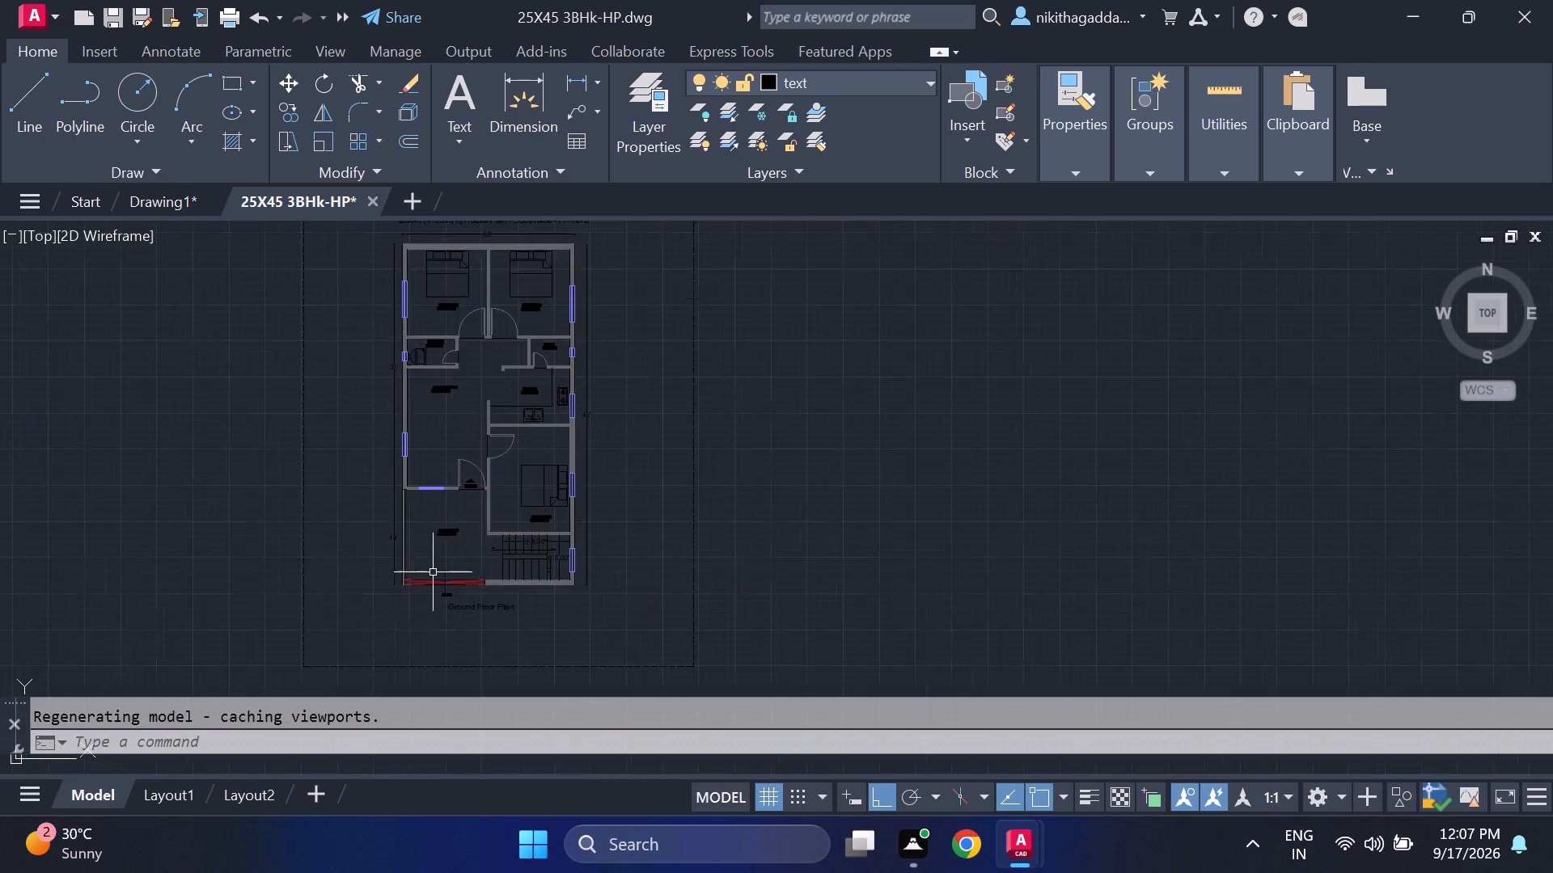
{"action": "scroll", "coordinate": [433, 572], "scroll_direction": "down", "scroll_amount": 2}
{"action": "scroll", "coordinate": [458, 471], "scroll_direction": "up", "scroll_amount": 2}
{"action": "middle_click_drag", "start_coordinate": [434, 490], "coordinate": [466, 533]}
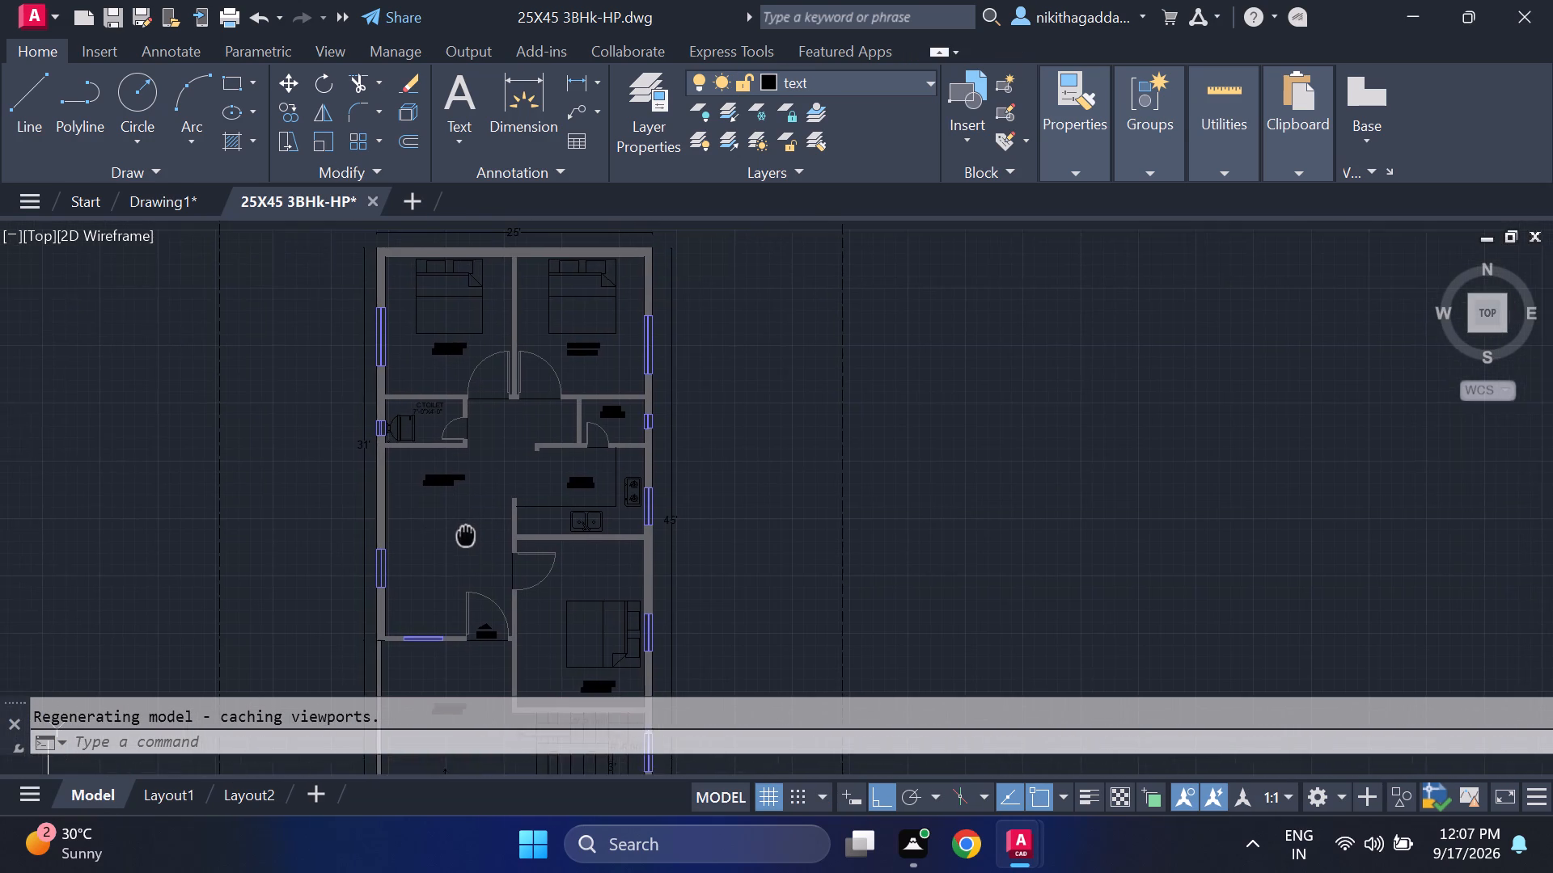
{"action": "middle_click_drag", "start_coordinate": [466, 533], "coordinate": [480, 550]}
{"action": "scroll", "coordinate": [531, 521], "scroll_direction": "up", "scroll_amount": 3}
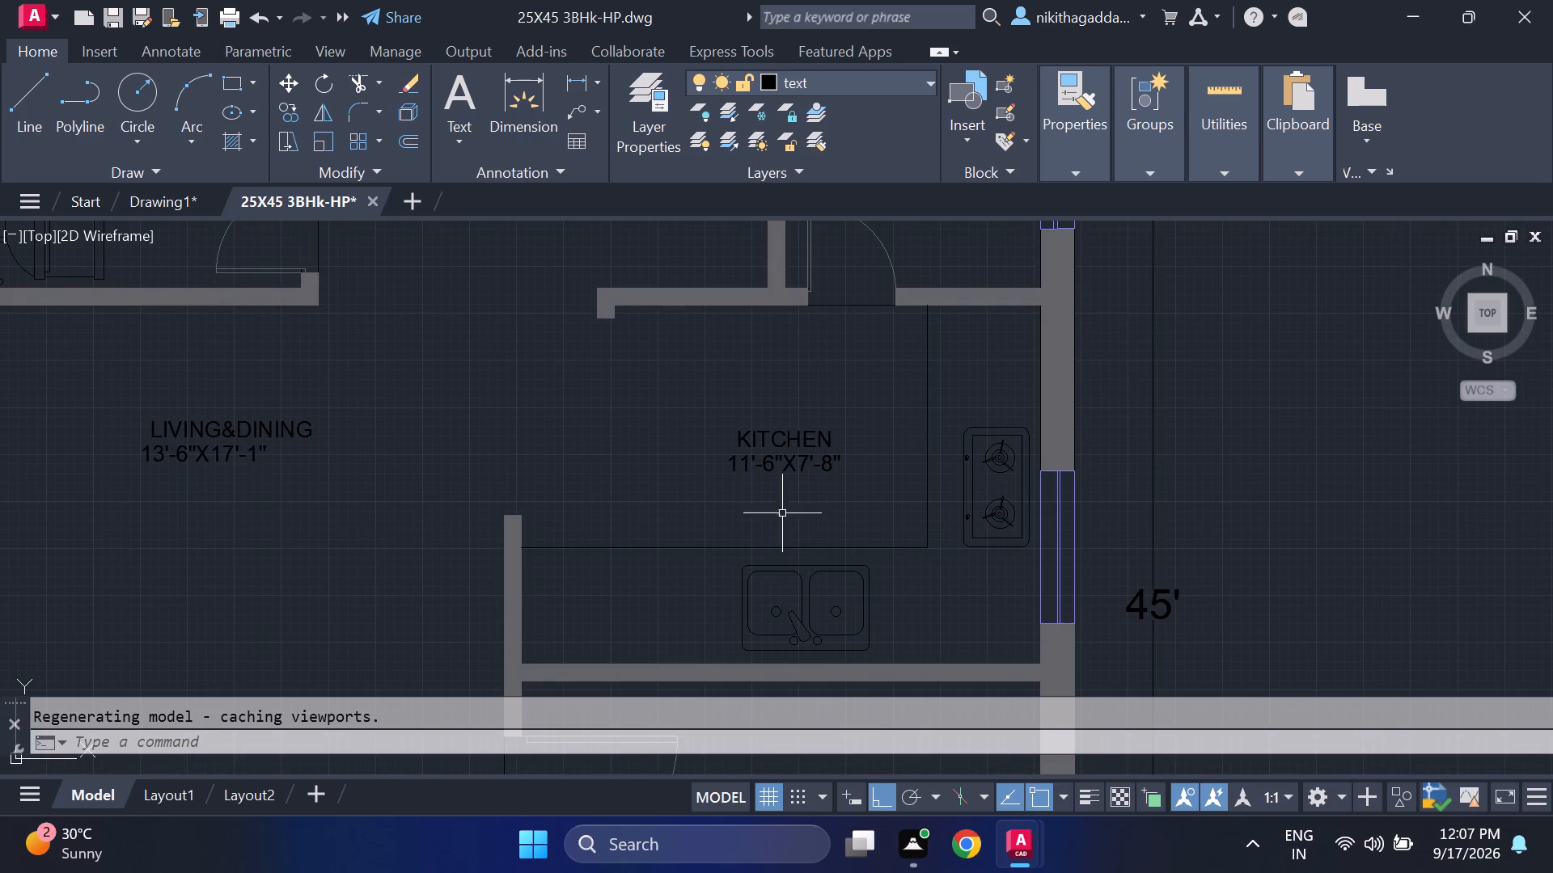
{"action": "scroll", "coordinate": [981, 447], "scroll_direction": "up", "scroll_amount": 1}
{"action": "left_click", "coordinate": [1020, 380]}
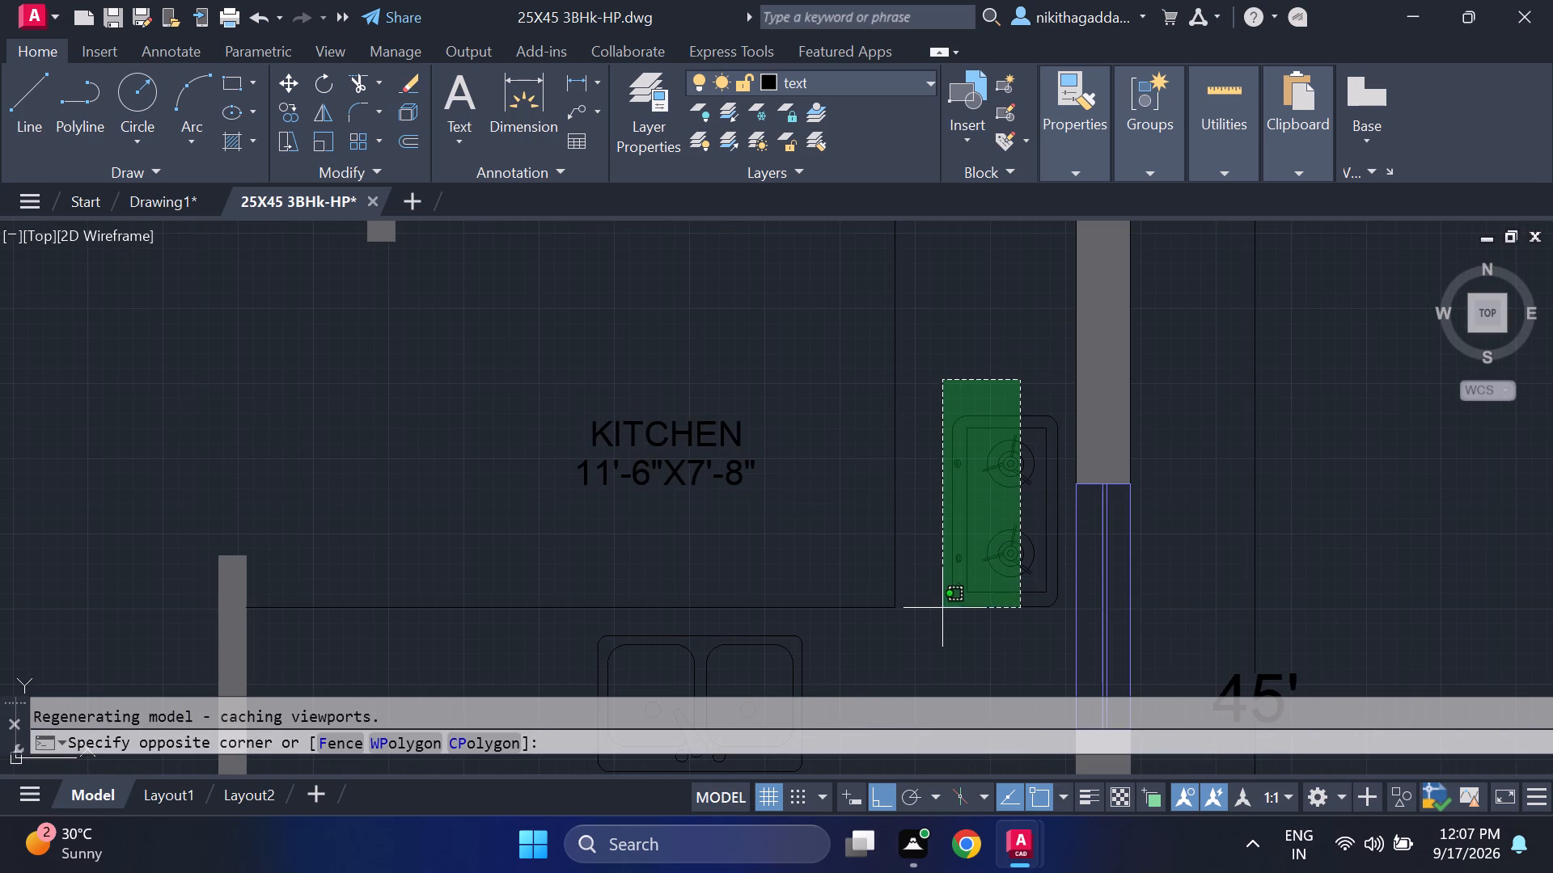
{"action": "left_click", "coordinate": [943, 609]}
{"action": "scroll", "coordinate": [1029, 538], "scroll_direction": "up", "scroll_amount": 2}
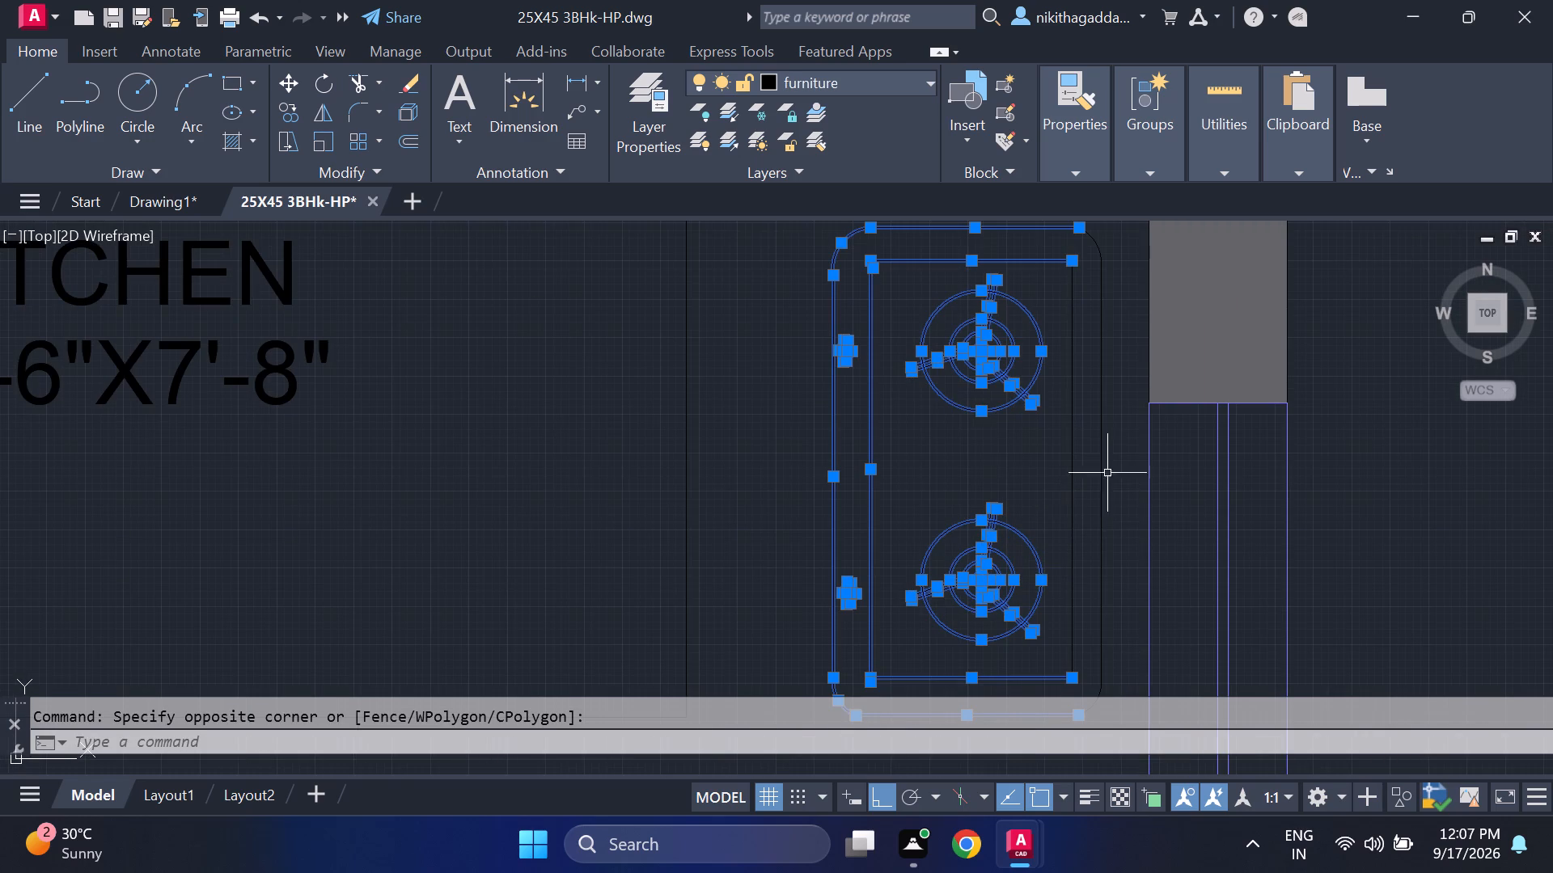
{"action": "left_click", "coordinate": [1115, 462]}
{"action": "left_click", "coordinate": [963, 590]}
{"action": "scroll", "coordinate": [987, 575], "scroll_direction": "down", "scroll_amount": 3}
{"action": "scroll", "coordinate": [1009, 521], "scroll_direction": "up", "scroll_amount": 3}
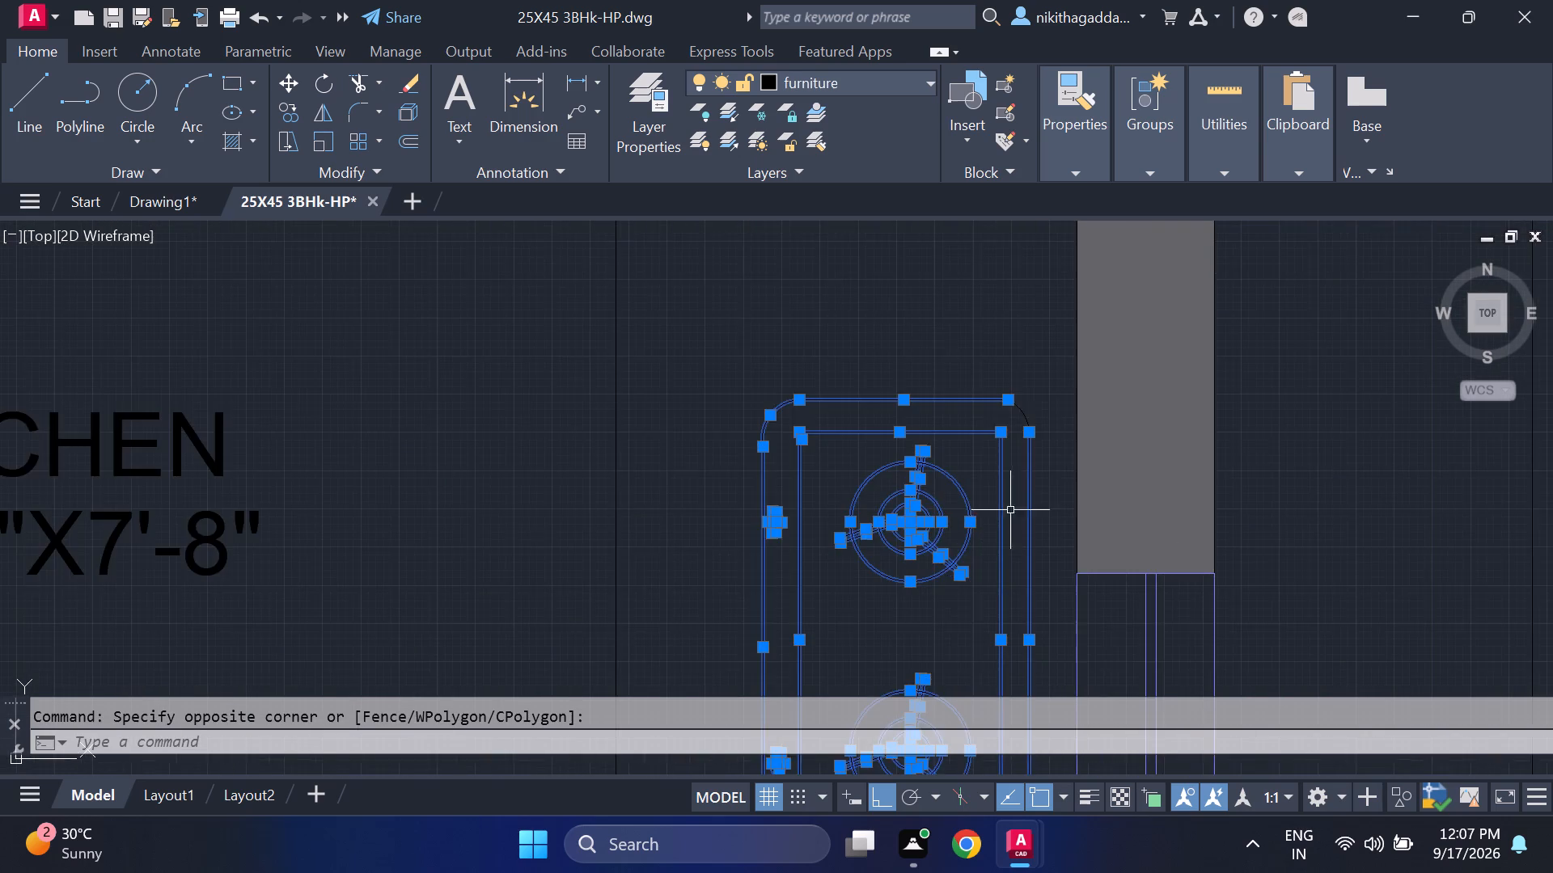
{"action": "scroll", "coordinate": [1043, 401], "scroll_direction": "up", "scroll_amount": 3}
{"action": "left_click_drag", "start_coordinate": [1043, 400], "coordinate": [1033, 411]}
{"action": "left_click", "coordinate": [385, 660]}
{"action": "scroll", "coordinate": [464, 615], "scroll_direction": "down", "scroll_amount": 3}
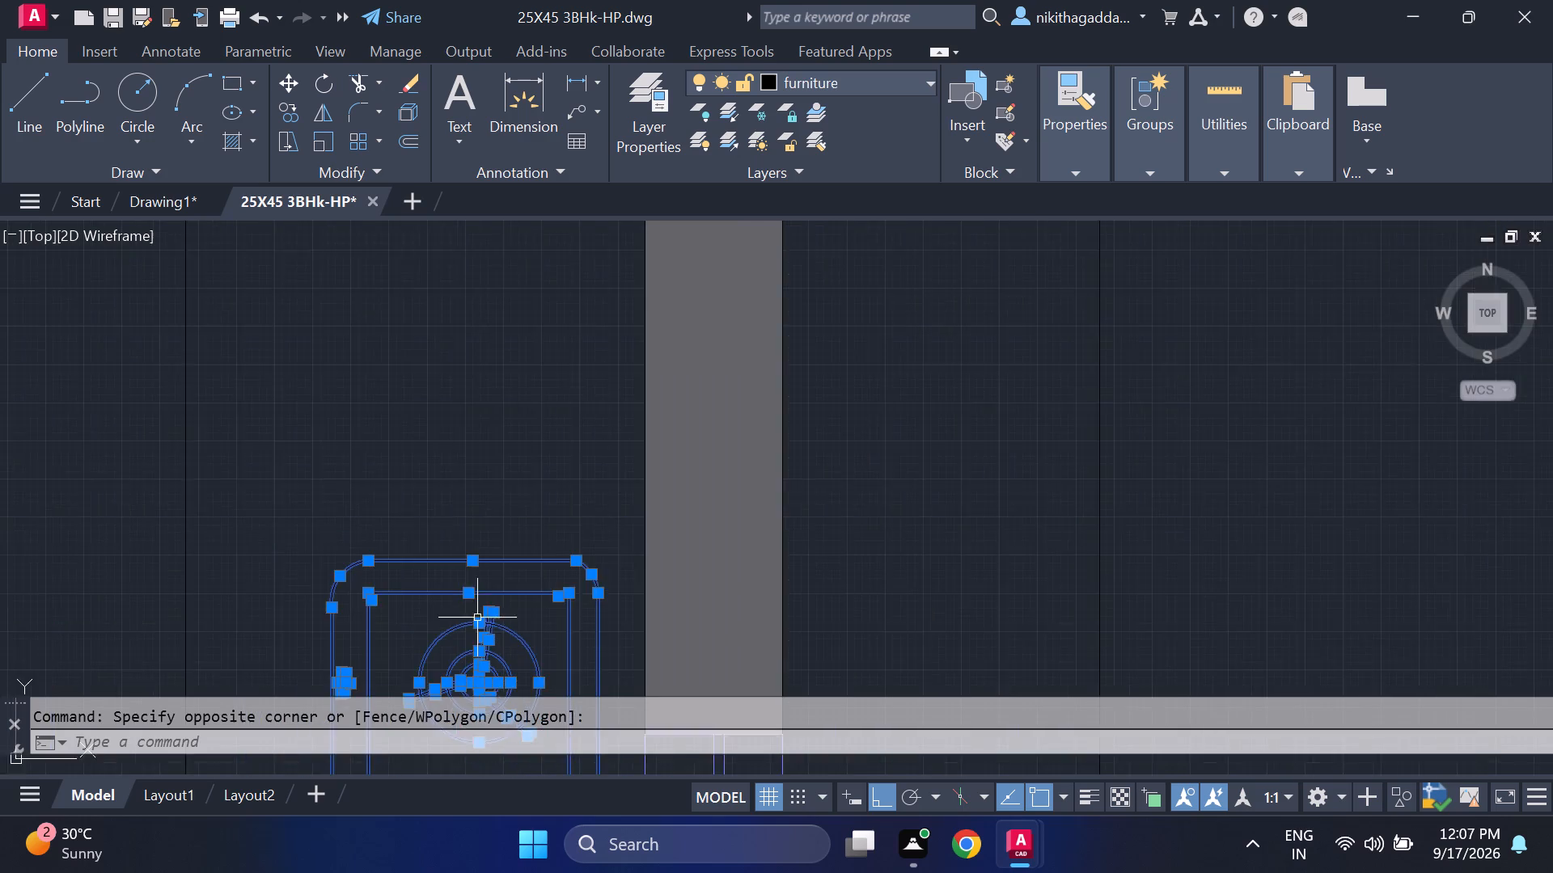
{"action": "middle_click_drag", "start_coordinate": [476, 609], "coordinate": [487, 375]}
{"action": "scroll", "coordinate": [508, 619], "scroll_direction": "down", "scroll_amount": 1}
{"action": "middle_click_drag", "start_coordinate": [505, 618], "coordinate": [505, 406]}
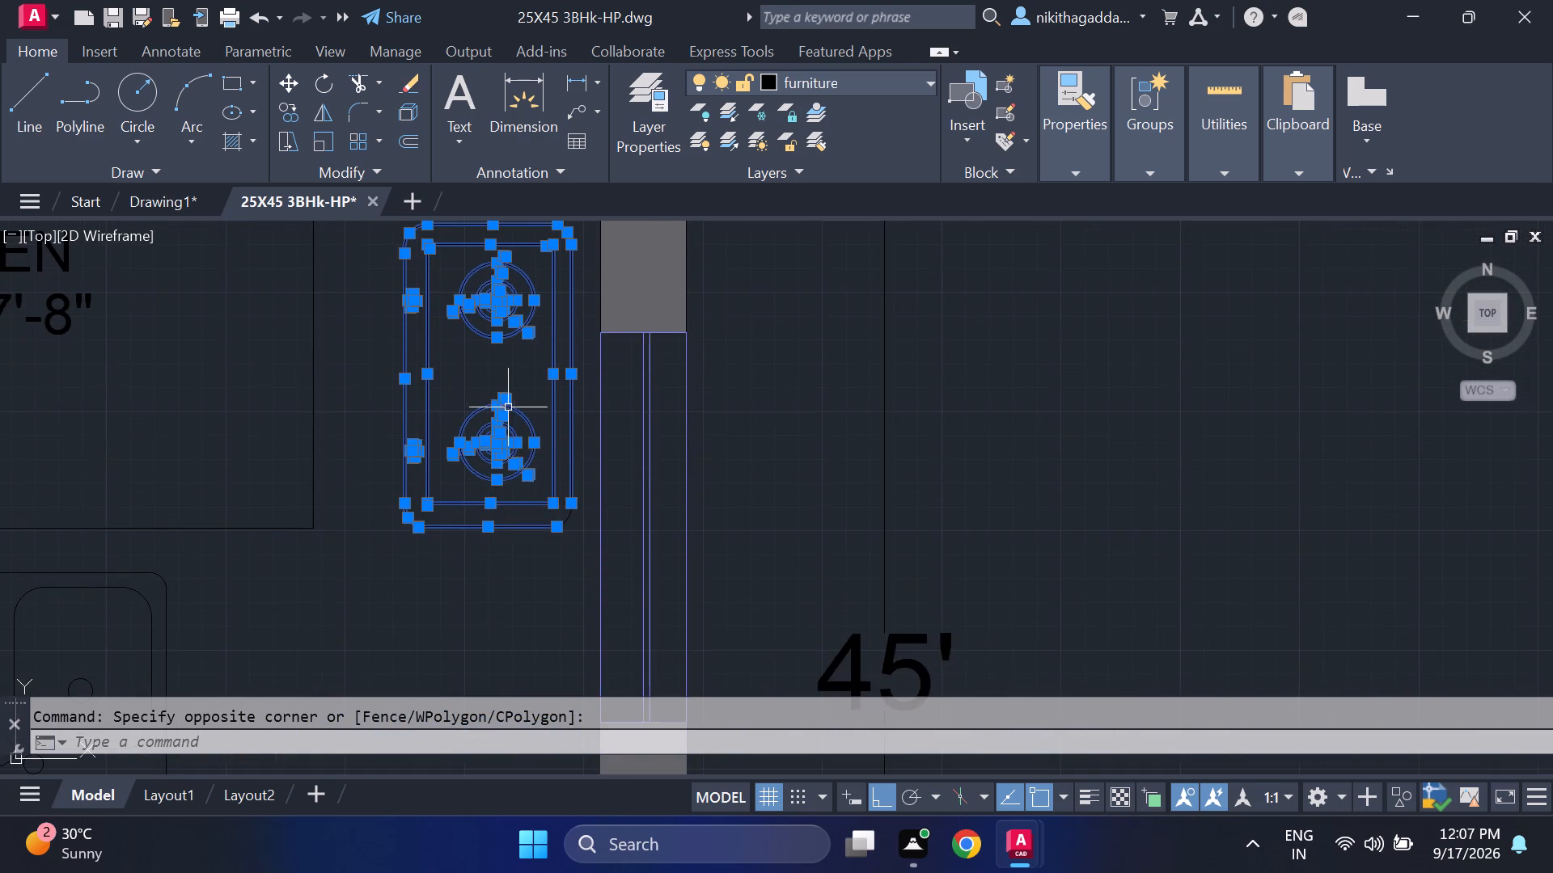
{"action": "scroll", "coordinate": [540, 515], "scroll_direction": "up", "scroll_amount": 3}
{"action": "left_click", "coordinate": [683, 427]}
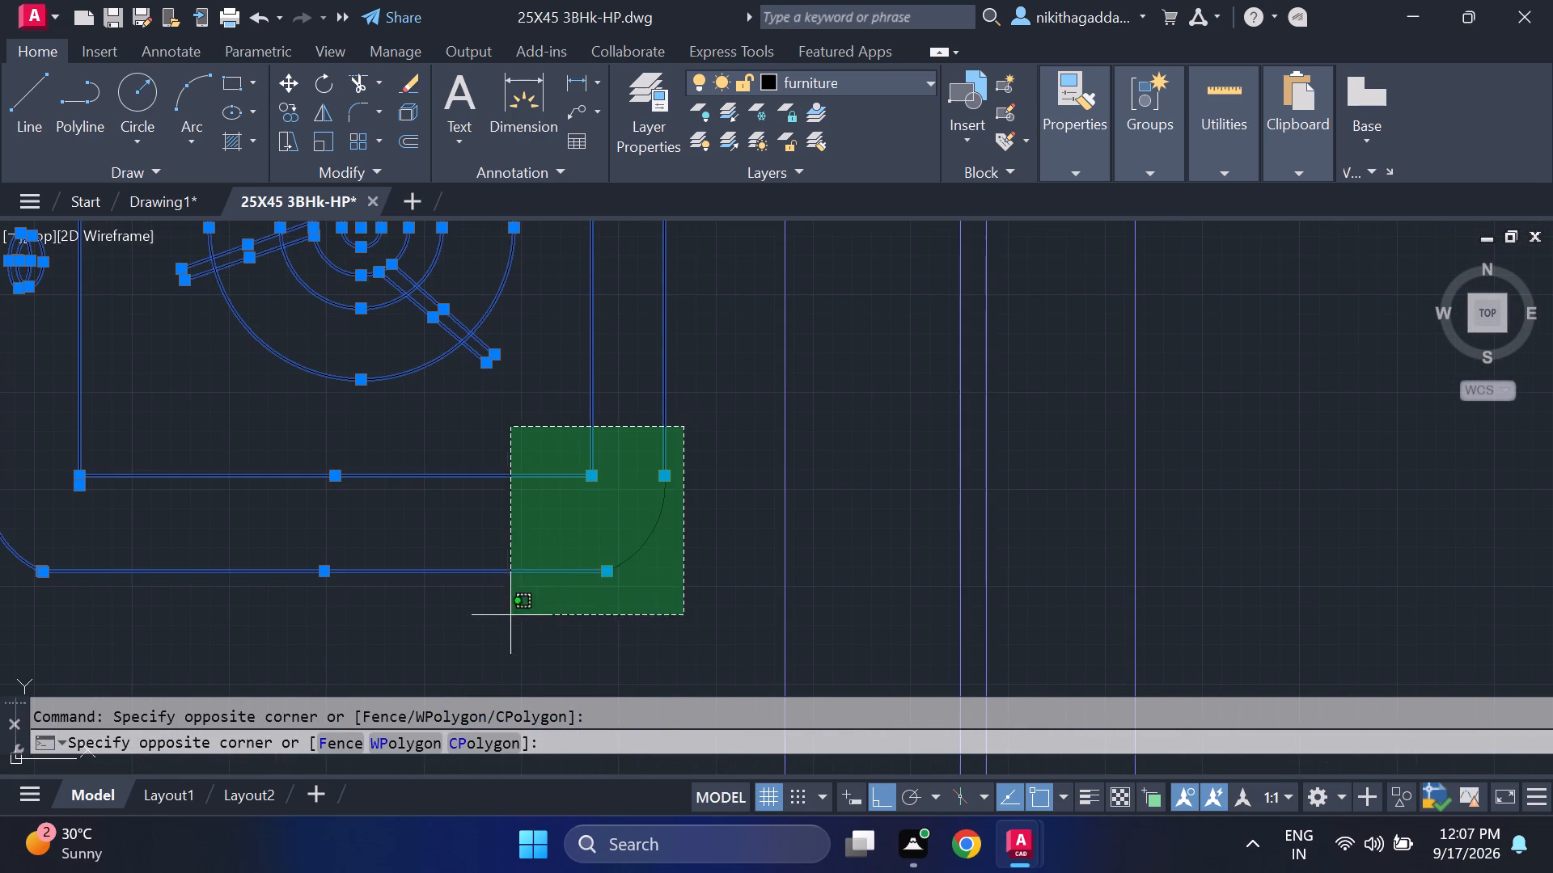
{"action": "left_click", "coordinate": [490, 629]}
{"action": "key", "text": "ctrl+c"}
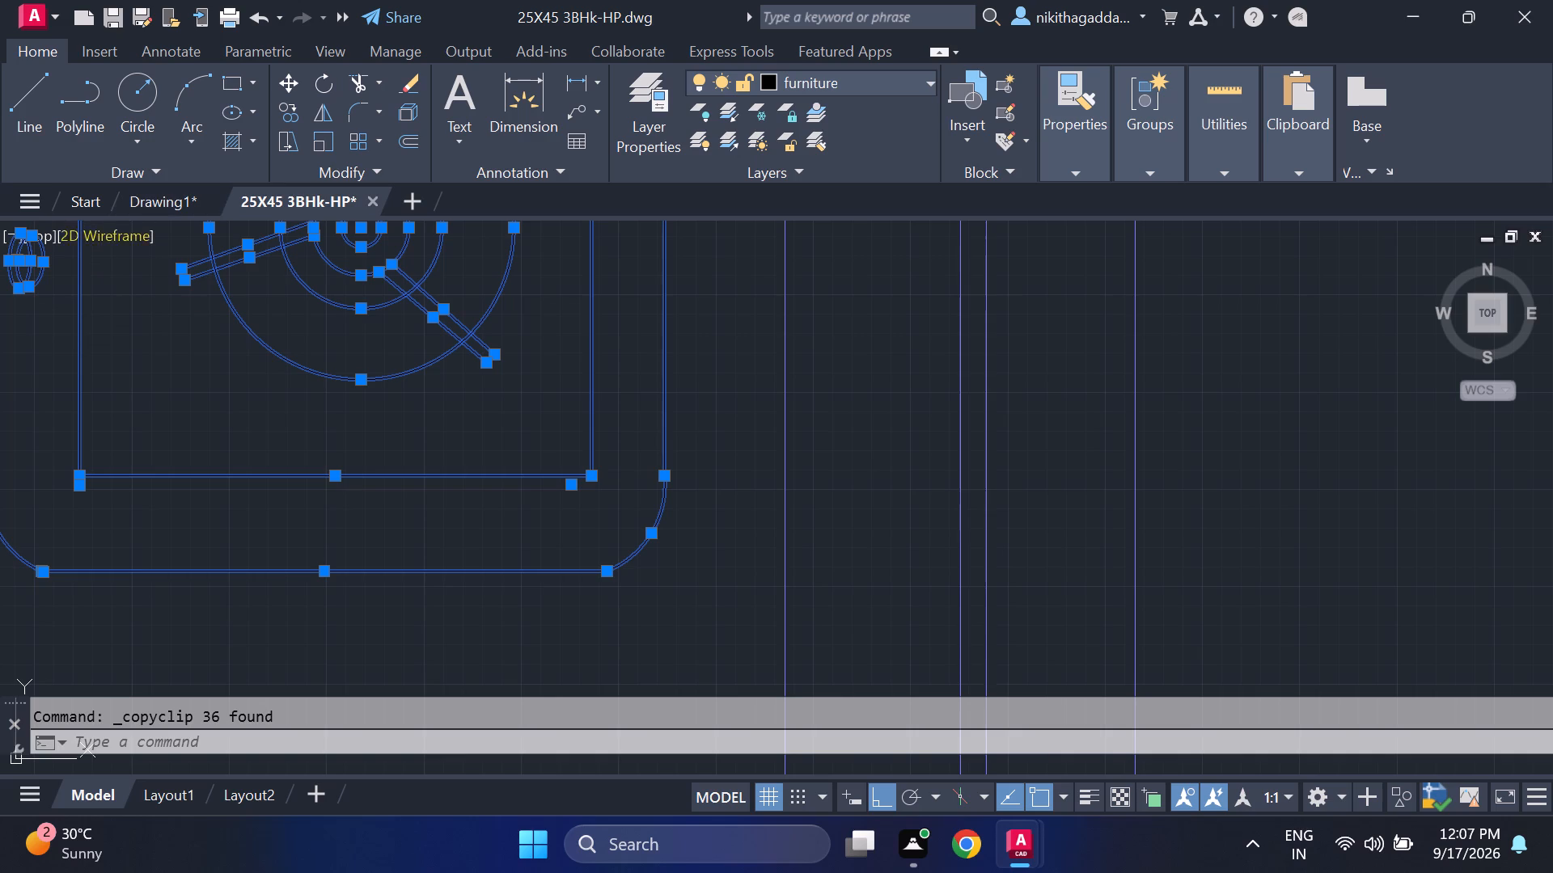
Paste the copied stove into Drawing1, in the empty area to the left of the car block.
{"action": "scroll", "coordinate": [290, 508], "scroll_direction": "down", "scroll_amount": 5}
{"action": "scroll", "coordinate": [130, 479], "scroll_direction": "down", "scroll_amount": 2}
{"action": "middle_click_drag", "start_coordinate": [130, 479], "coordinate": [464, 501]}
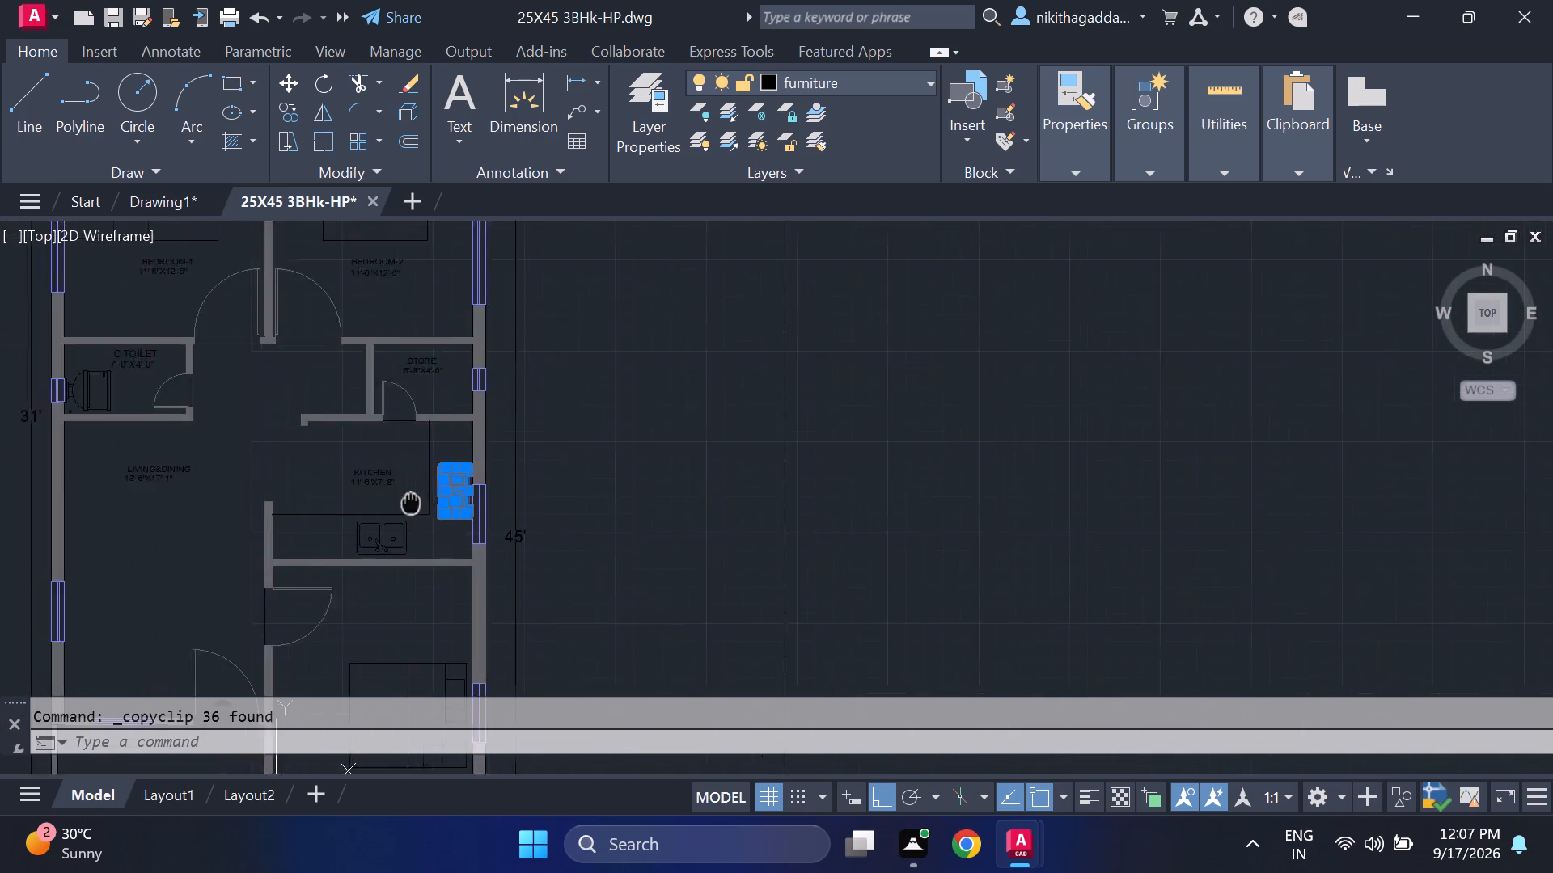
{"action": "middle_click_drag", "start_coordinate": [464, 501], "coordinate": [1020, 515]}
{"action": "middle_click_drag", "start_coordinate": [880, 513], "coordinate": [874, 652]}
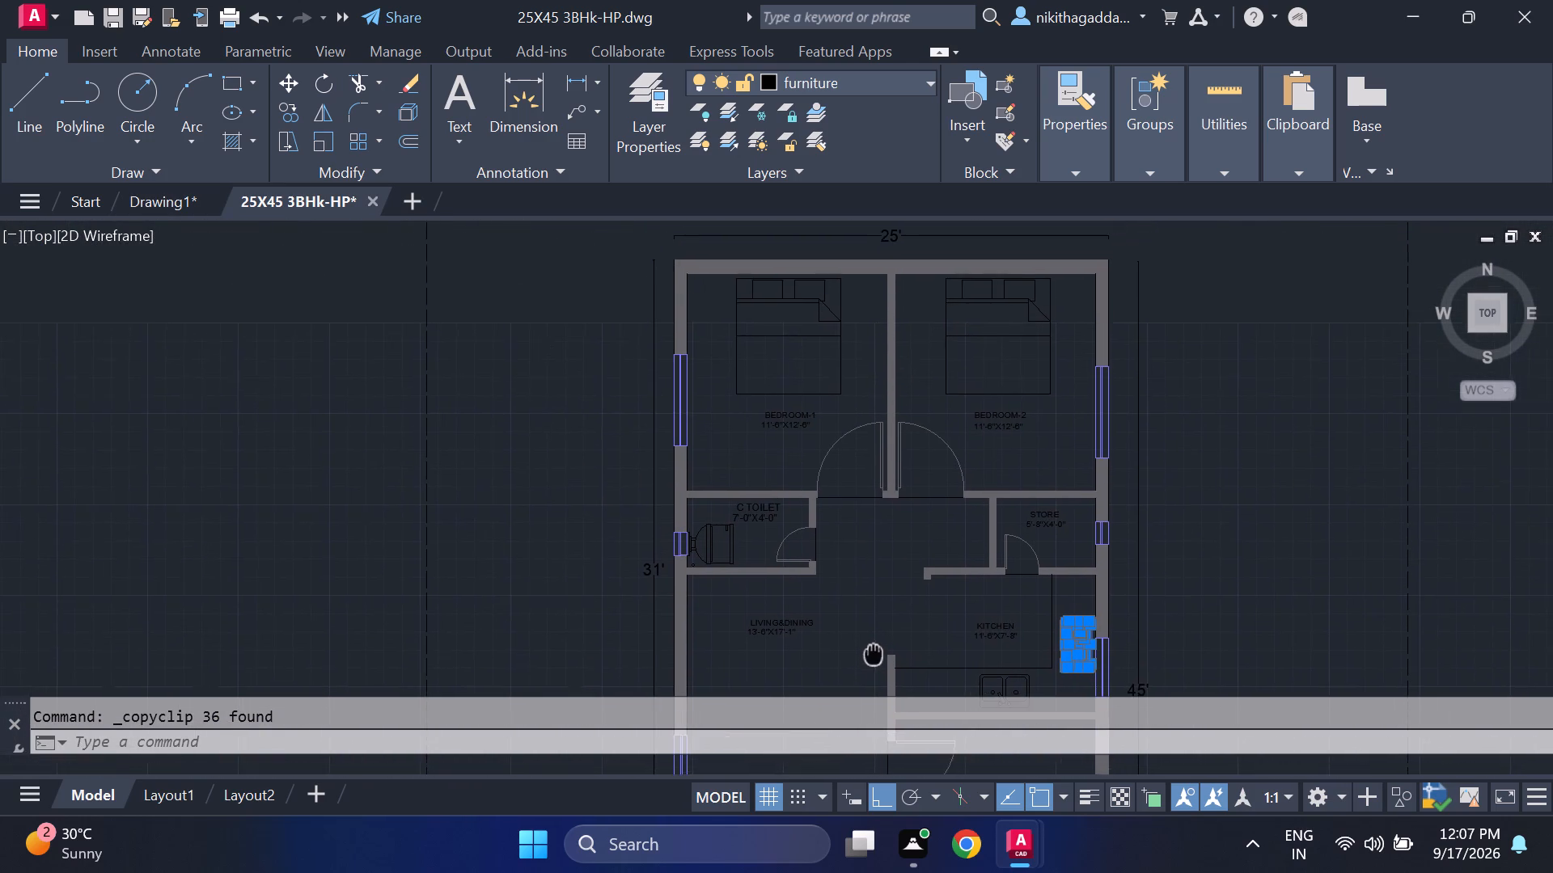
{"action": "middle_click_drag", "start_coordinate": [874, 652], "coordinate": [796, 331]}
{"action": "middle_click_drag", "start_coordinate": [884, 643], "coordinate": [866, 397]}
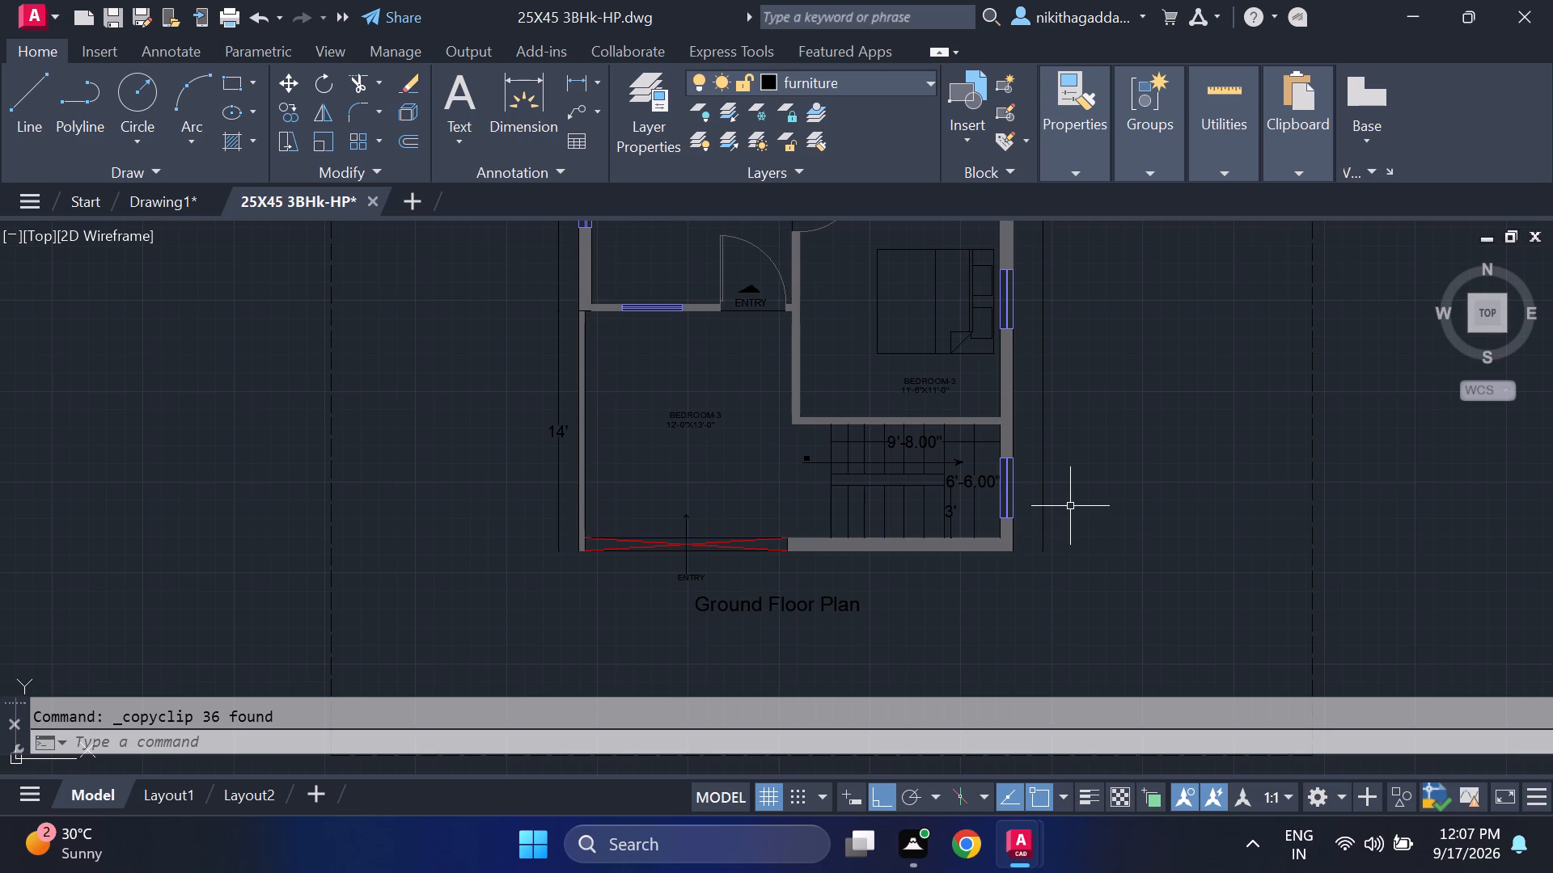
{"action": "left_click", "coordinate": [140, 205]}
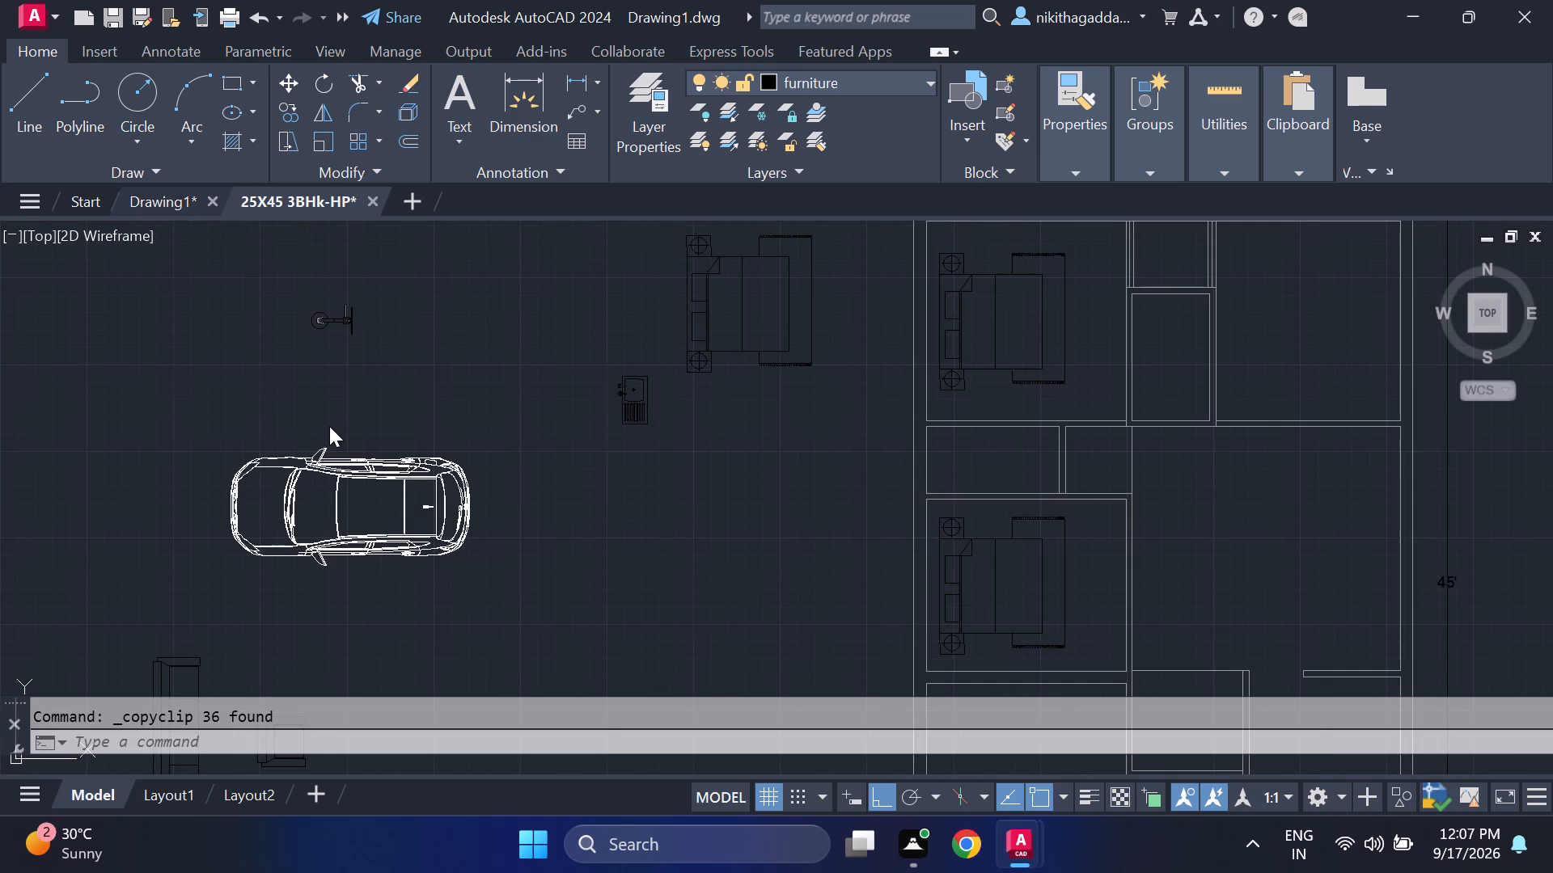
{"action": "key", "text": "ctrl+v"}
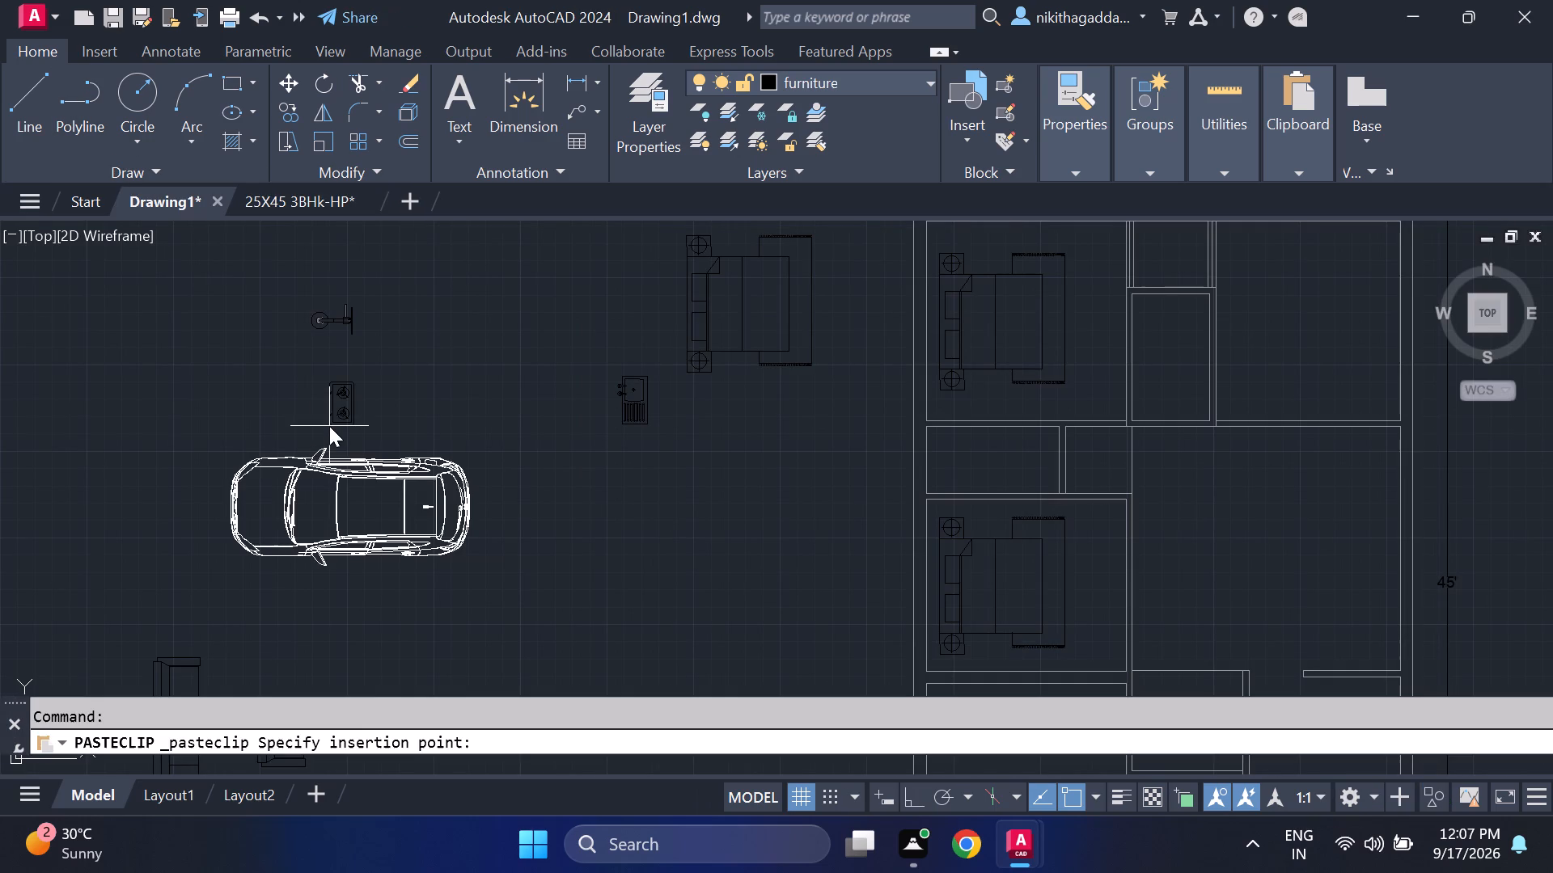
{"action": "left_click", "coordinate": [73, 466]}
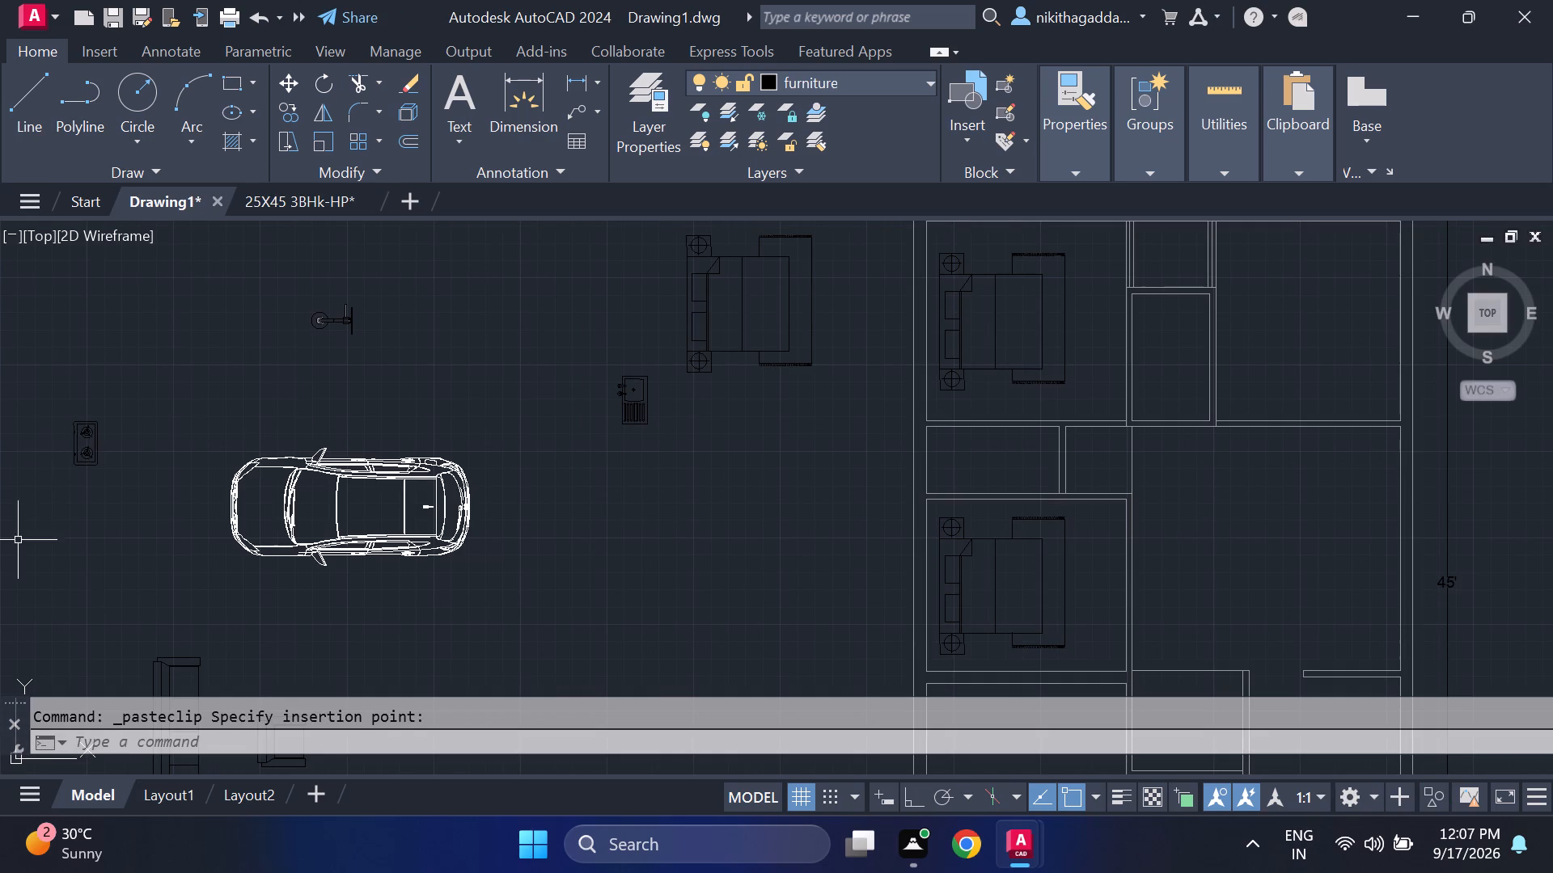
Open the drawing 35'X65'-GP from the Documents folder.
{"action": "scroll", "coordinate": [69, 449], "scroll_direction": "up", "scroll_amount": 3}
{"action": "scroll", "coordinate": [78, 466], "scroll_direction": "down", "scroll_amount": 2}
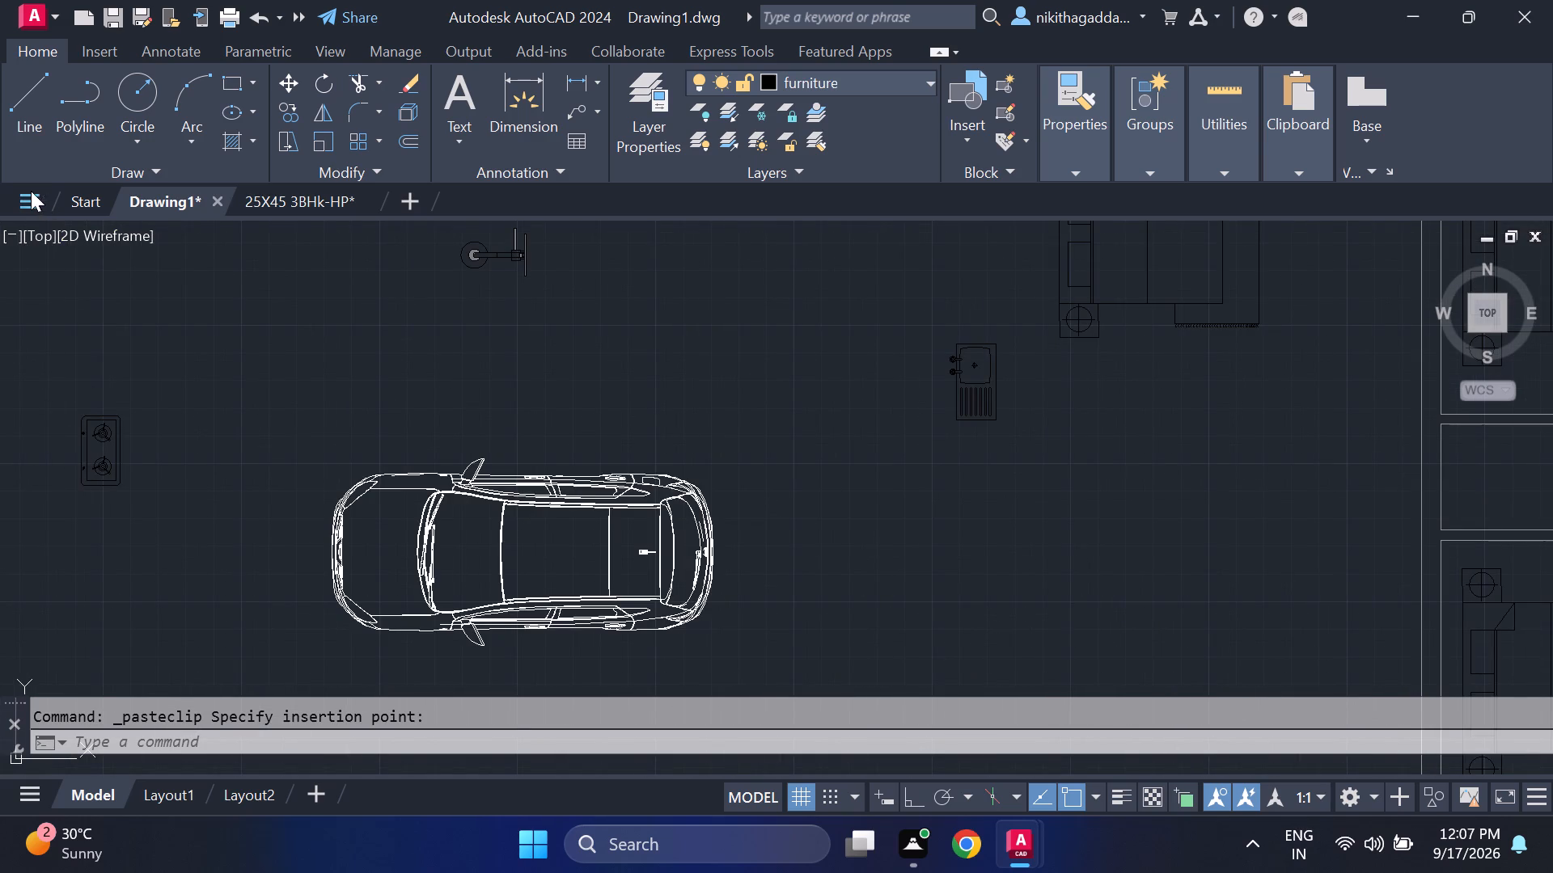
{"action": "left_click", "coordinate": [31, 191]}
{"action": "left_click", "coordinate": [98, 440]}
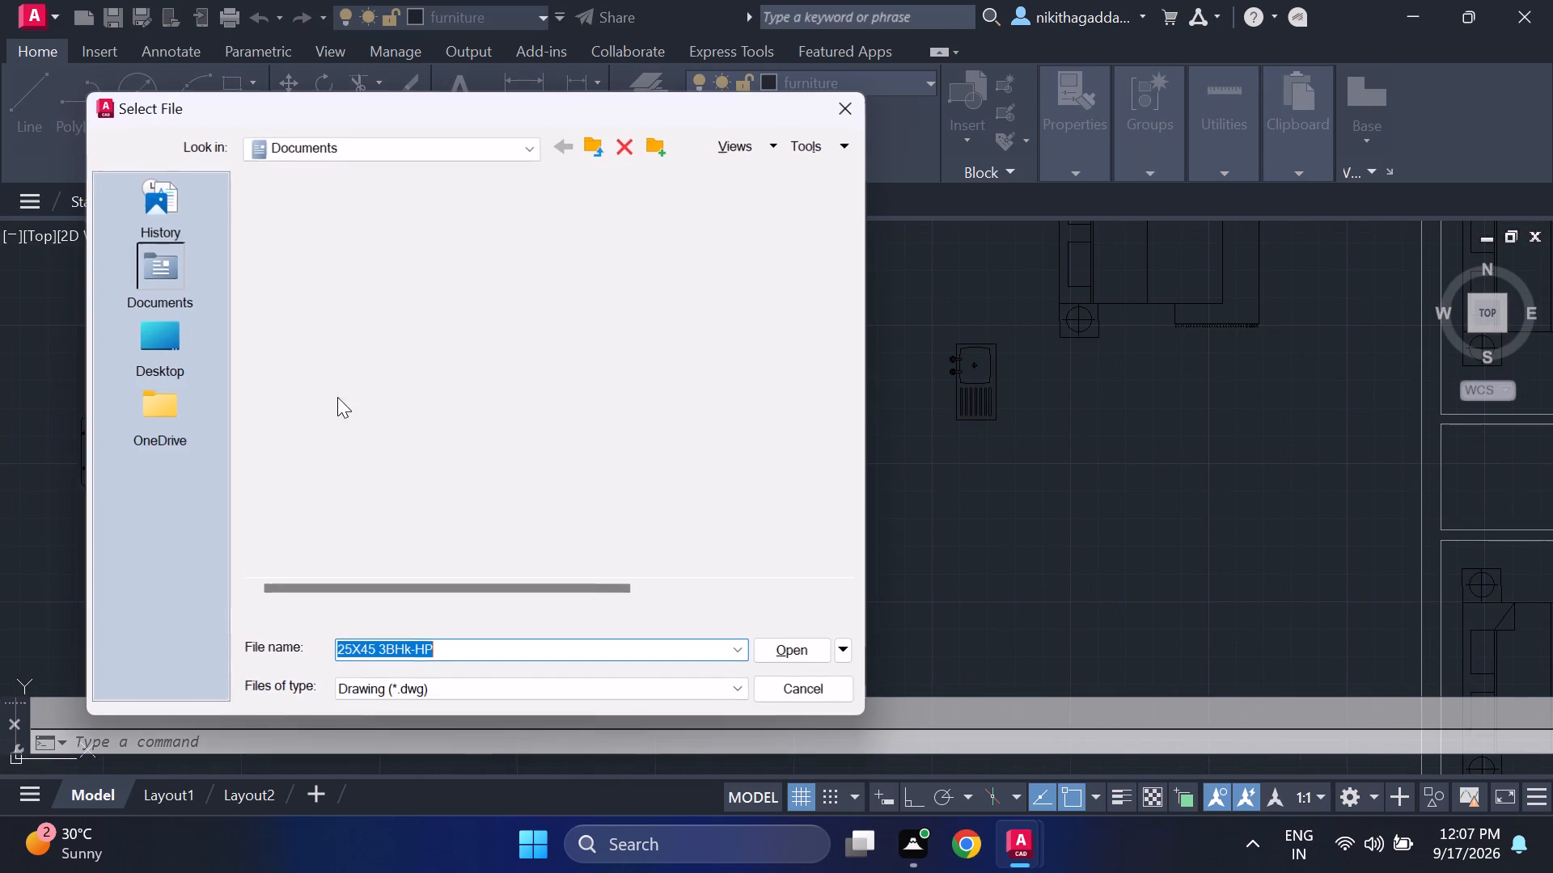
{"action": "scroll", "coordinate": [260, 504], "scroll_direction": "down", "scroll_amount": 1}
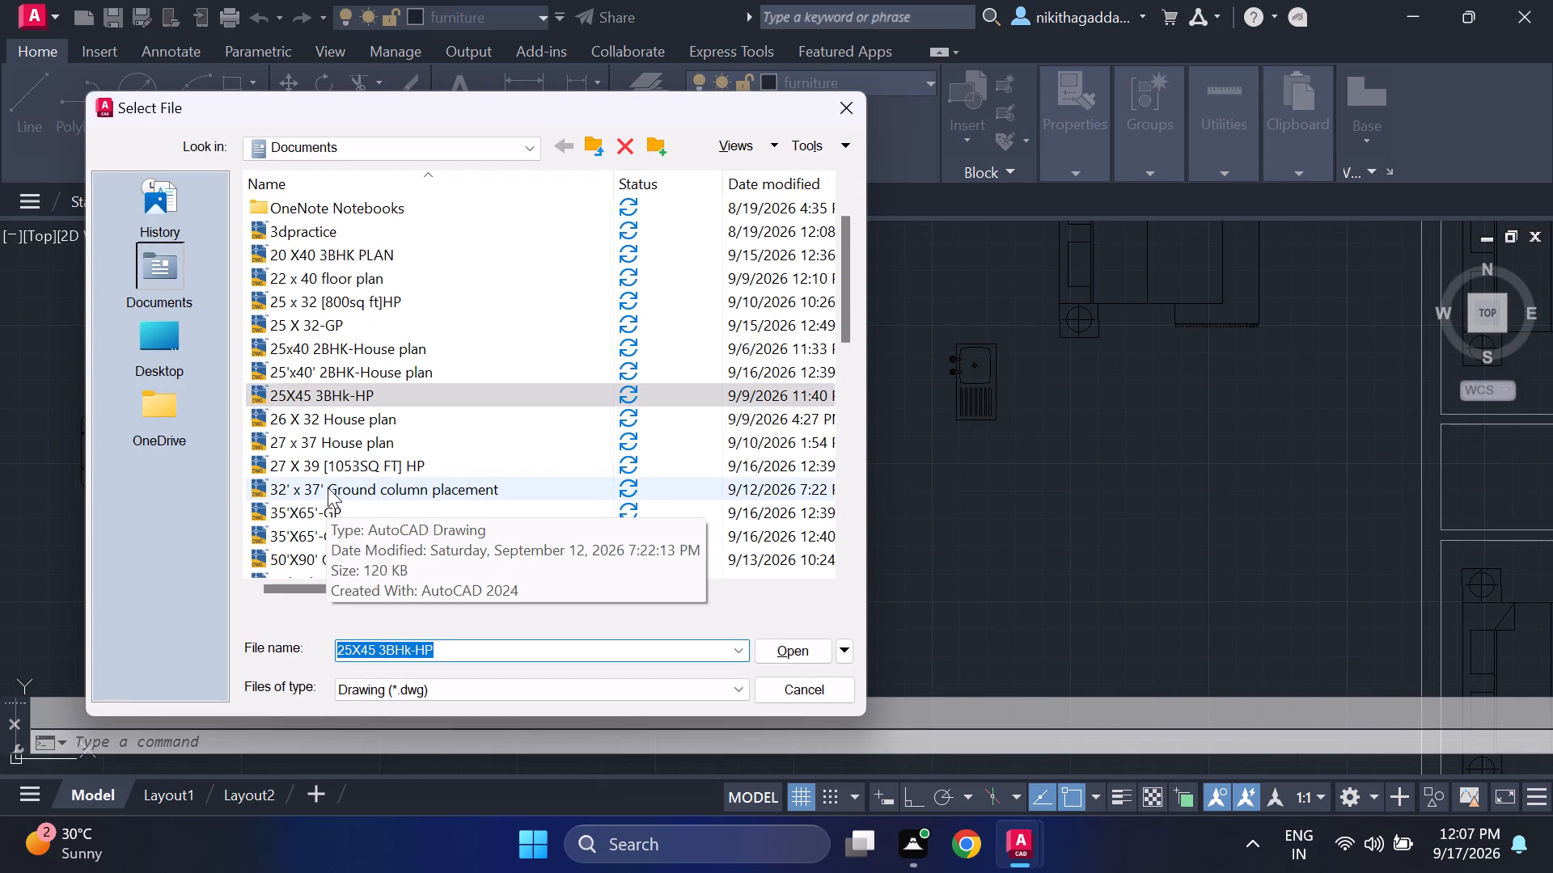
{"action": "scroll", "coordinate": [328, 487], "scroll_direction": "down", "scroll_amount": 1}
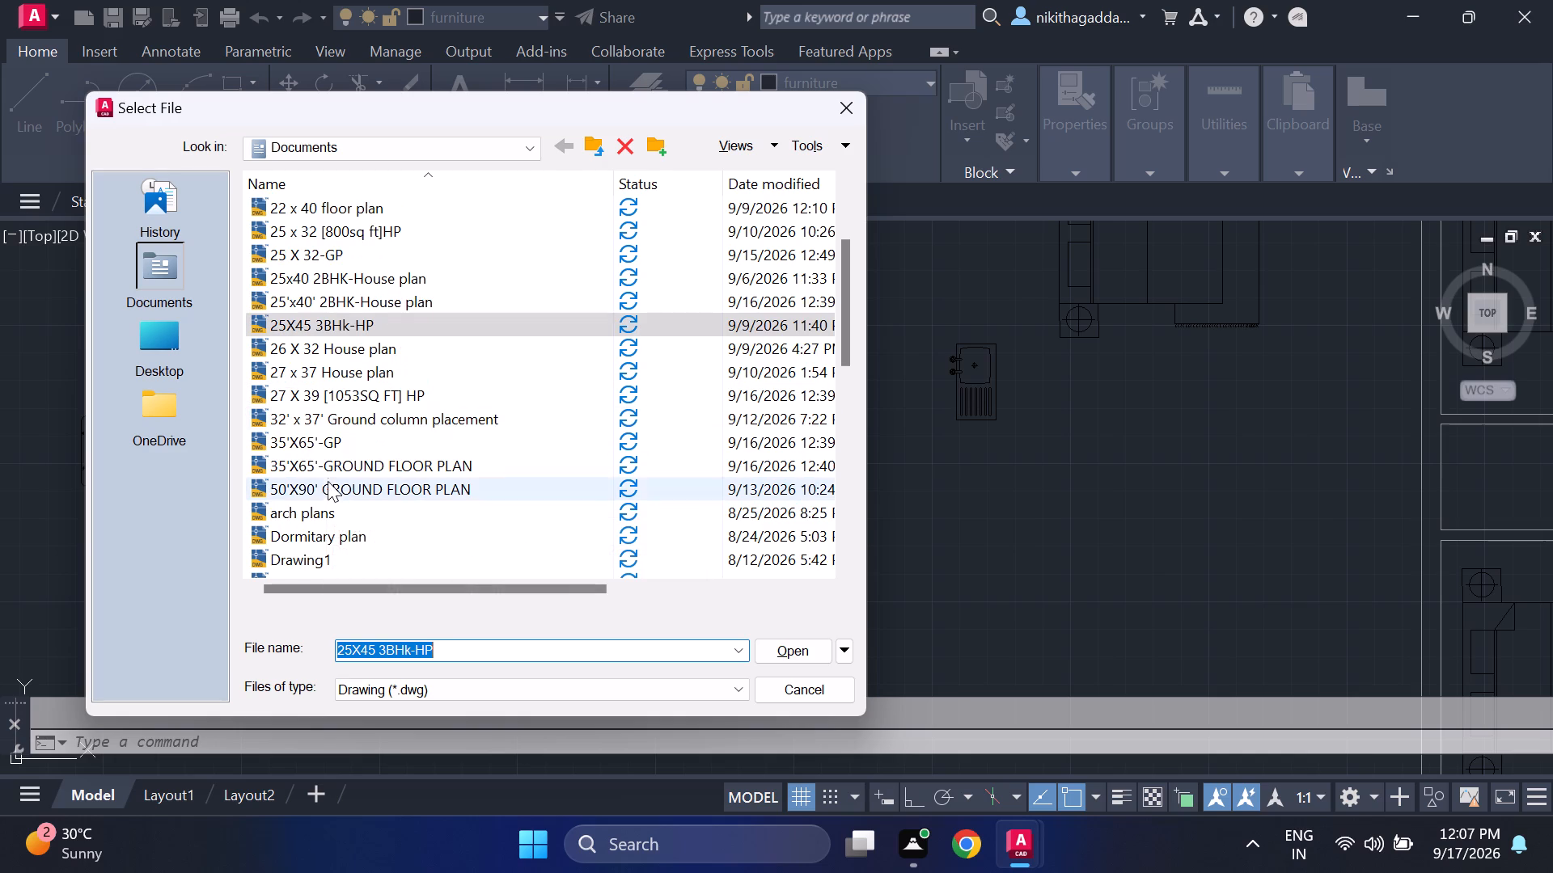
{"action": "left_click", "coordinate": [331, 441]}
{"action": "left_click", "coordinate": [801, 647]}
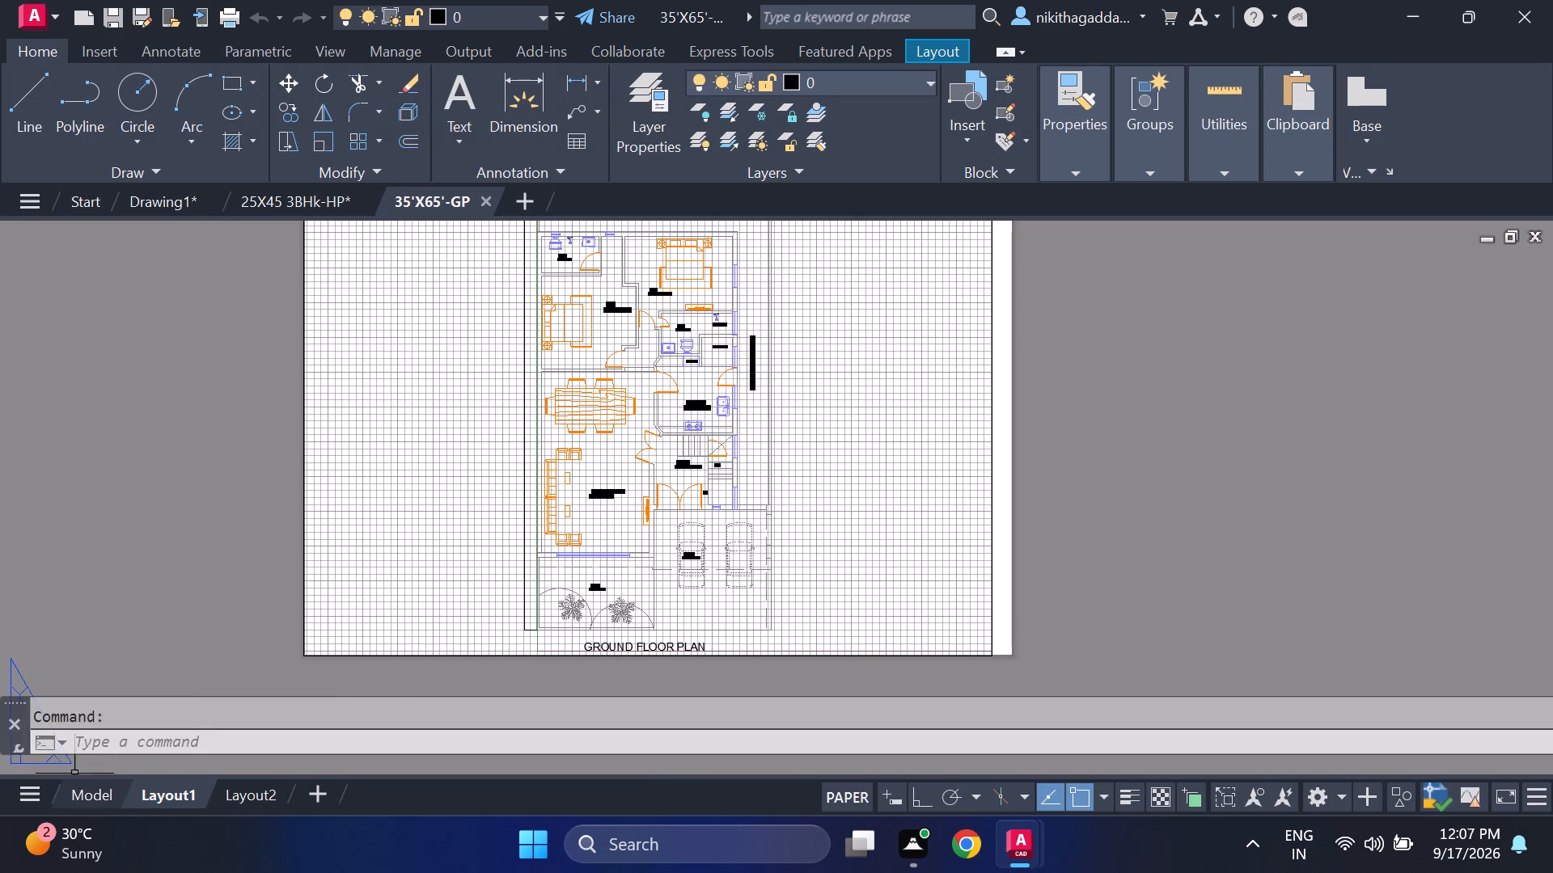
Check the page setup of Layout1 in the 35'X65'-GP drawing.
{"action": "middle_click", "coordinate": [504, 504]}
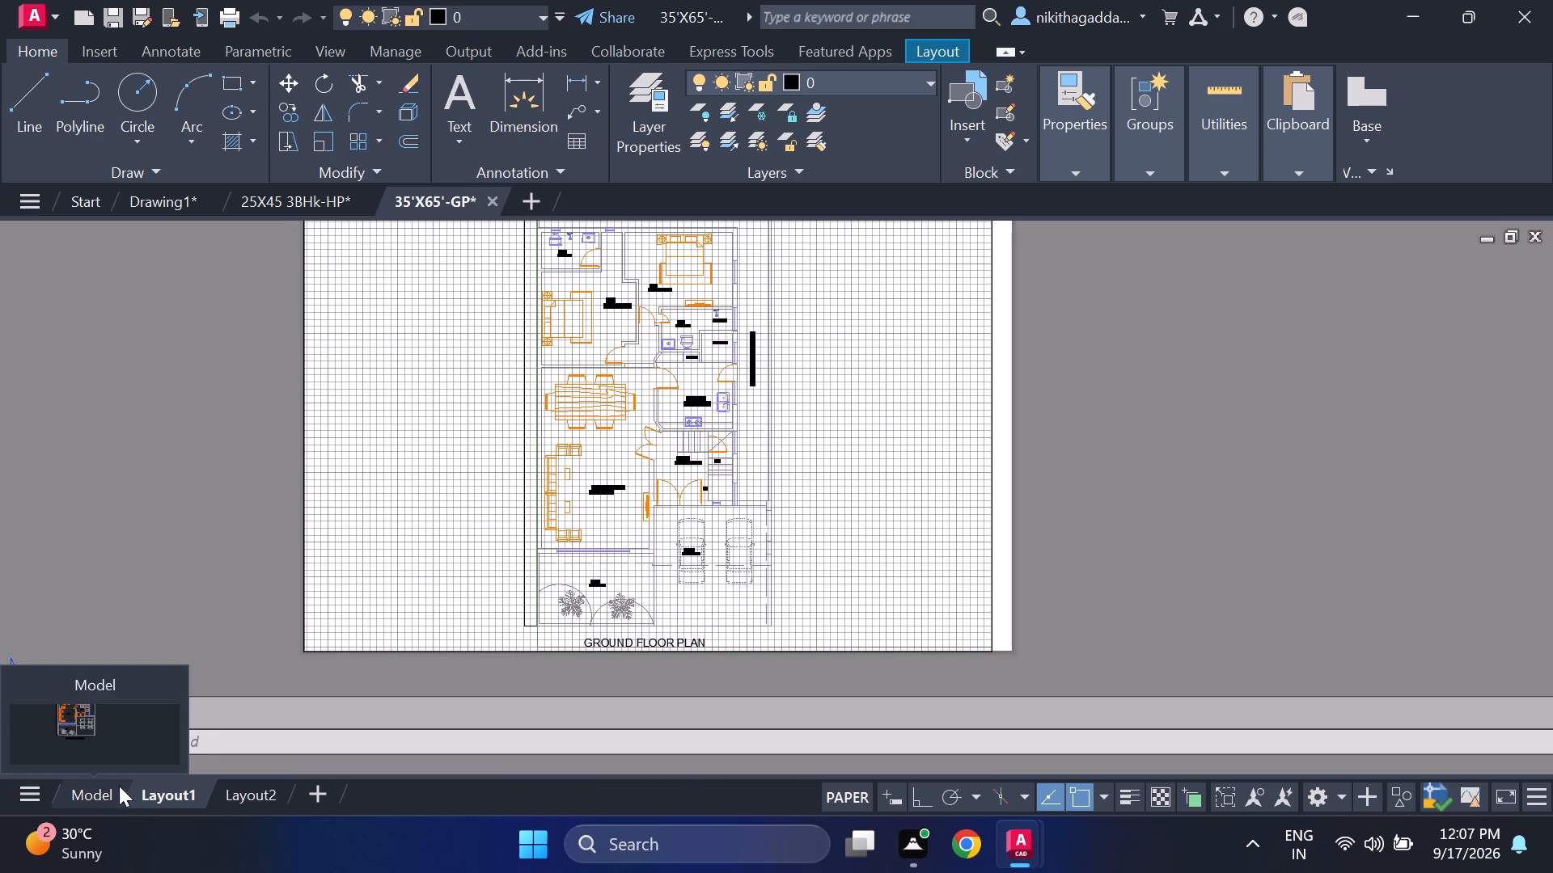
{"action": "right_click", "coordinate": [160, 790]}
{"action": "left_click", "coordinate": [326, 446]}
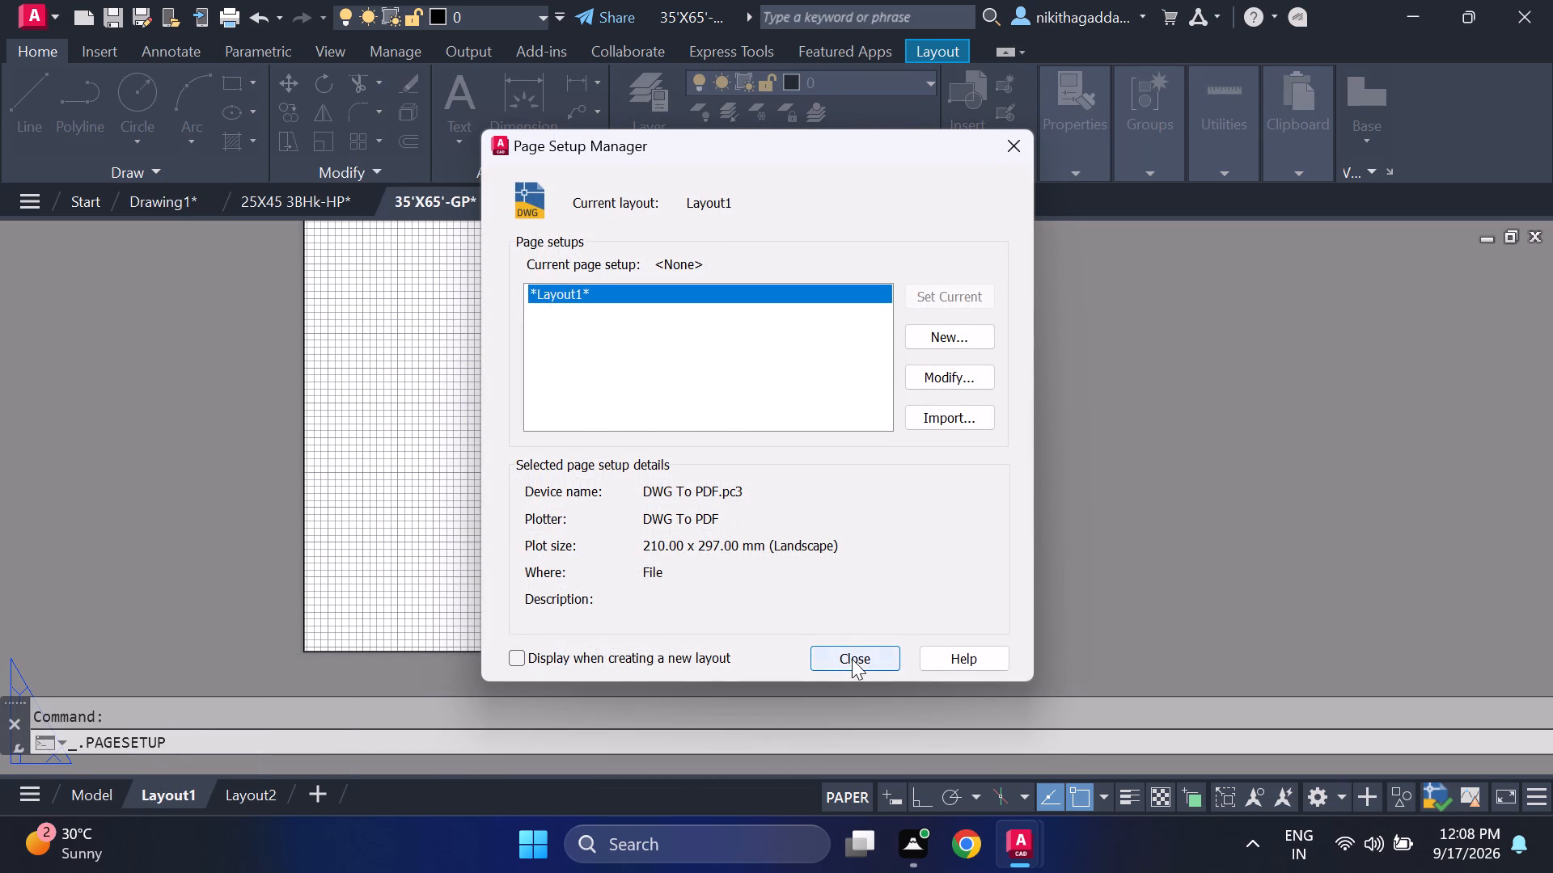
{"action": "left_click", "coordinate": [852, 659]}
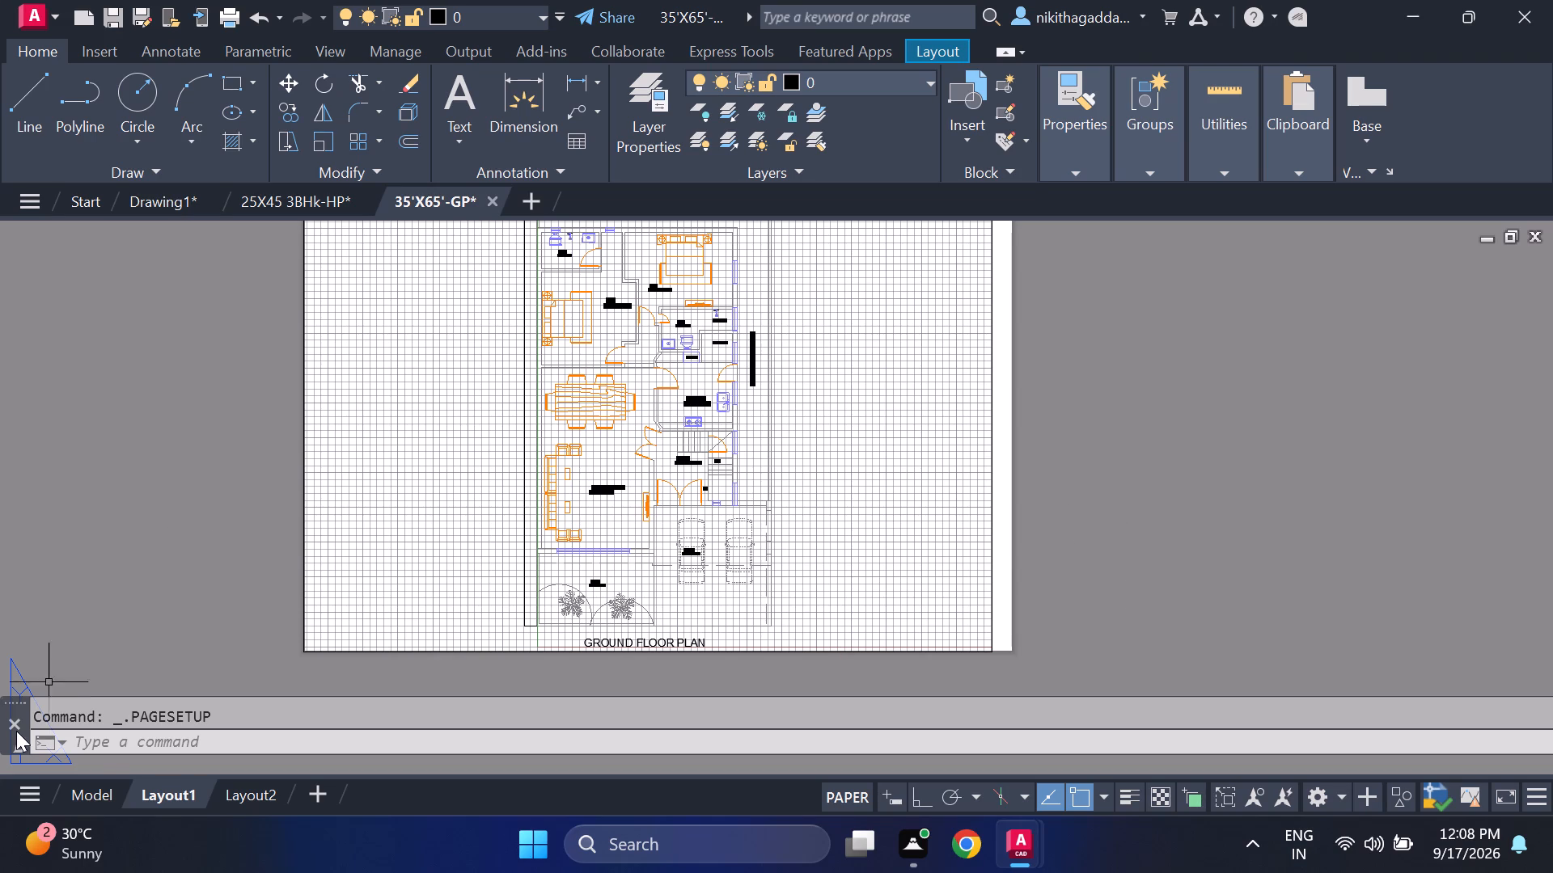
Examine the ground floor plan in the 35'X65'-GP drawing's model space for furniture and fixtures worth reusing.
{"action": "left_click", "coordinate": [86, 795]}
{"action": "middle_click_drag", "start_coordinate": [620, 508], "coordinate": [631, 546]}
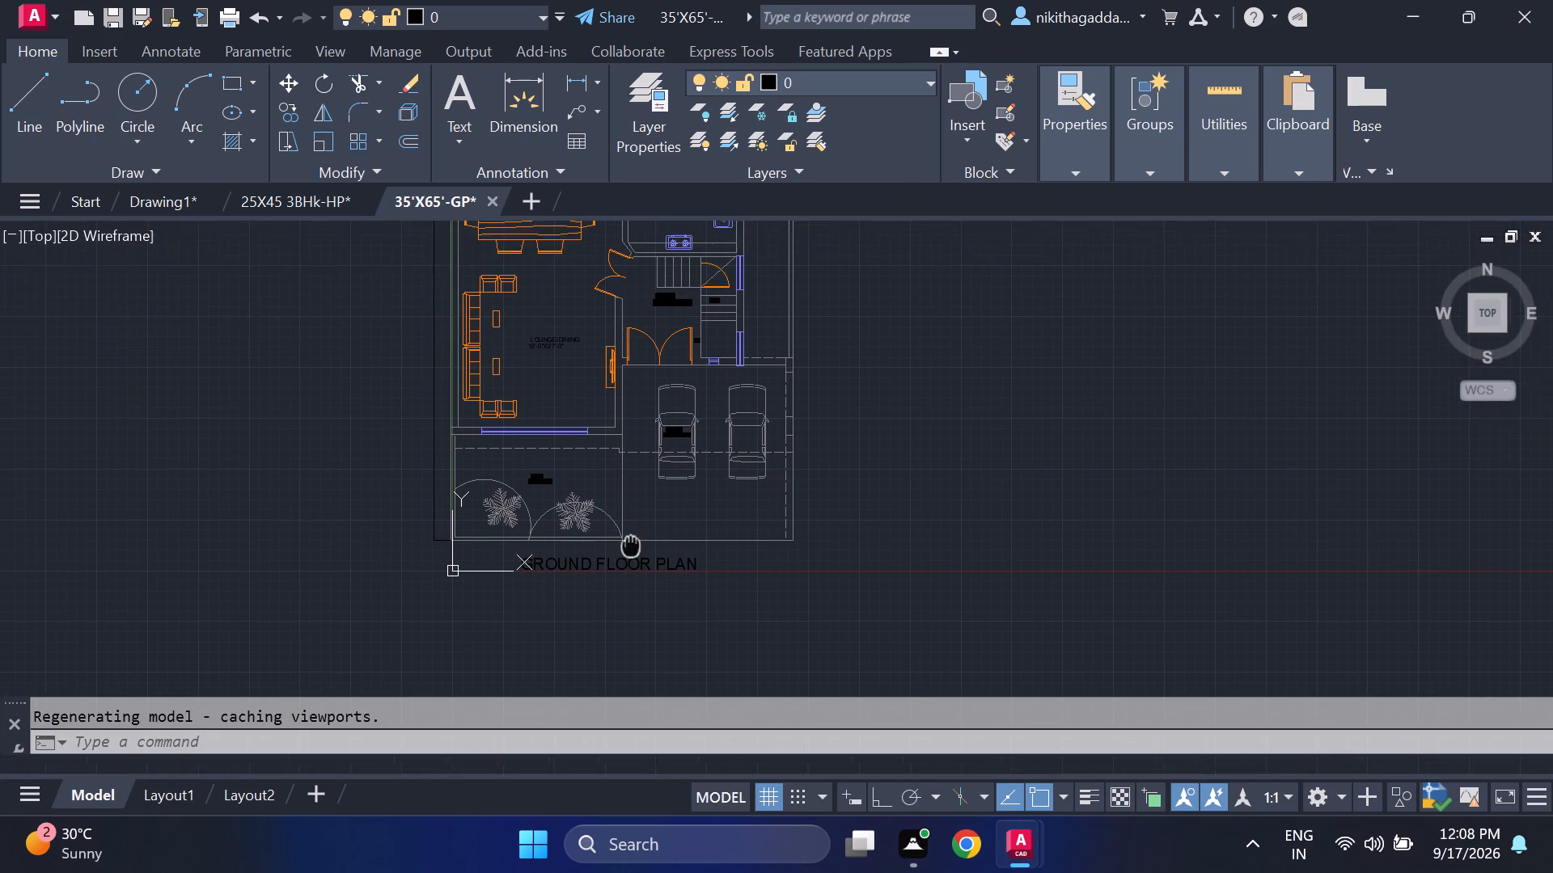
{"action": "middle_click_drag", "start_coordinate": [631, 546], "coordinate": [635, 558]}
{"action": "scroll", "coordinate": [607, 588], "scroll_direction": "up", "scroll_amount": 2}
{"action": "scroll", "coordinate": [611, 561], "scroll_direction": "down", "scroll_amount": 4}
{"action": "middle_click_drag", "start_coordinate": [617, 448], "coordinate": [631, 552]}
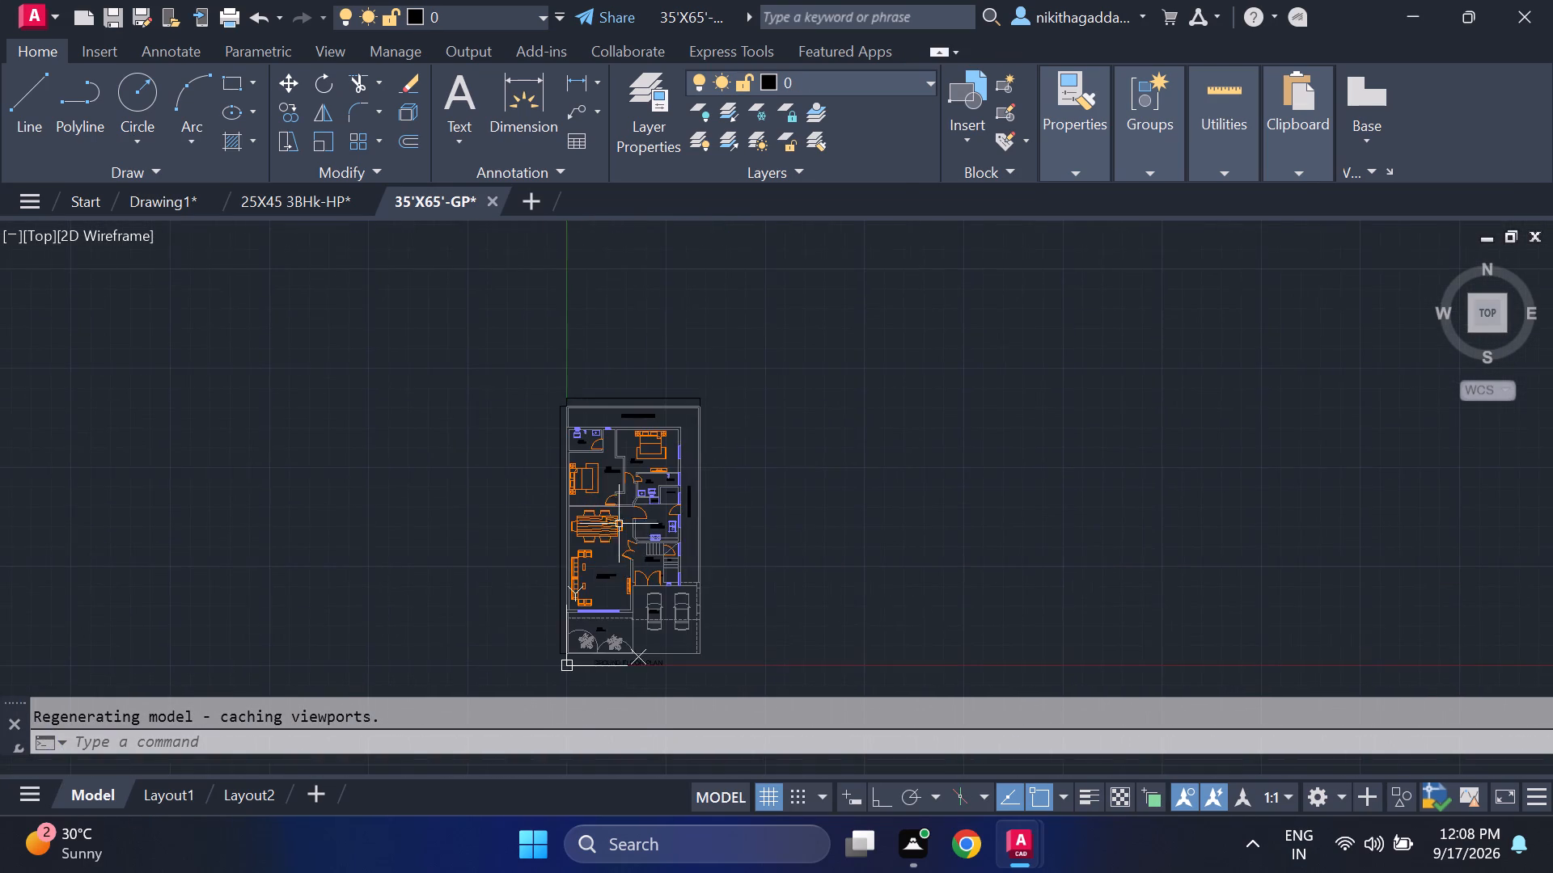
{"action": "scroll", "coordinate": [608, 500], "scroll_direction": "up", "scroll_amount": 2}
{"action": "scroll", "coordinate": [645, 372], "scroll_direction": "up", "scroll_amount": 1}
{"action": "middle_click_drag", "start_coordinate": [762, 365], "coordinate": [785, 555]}
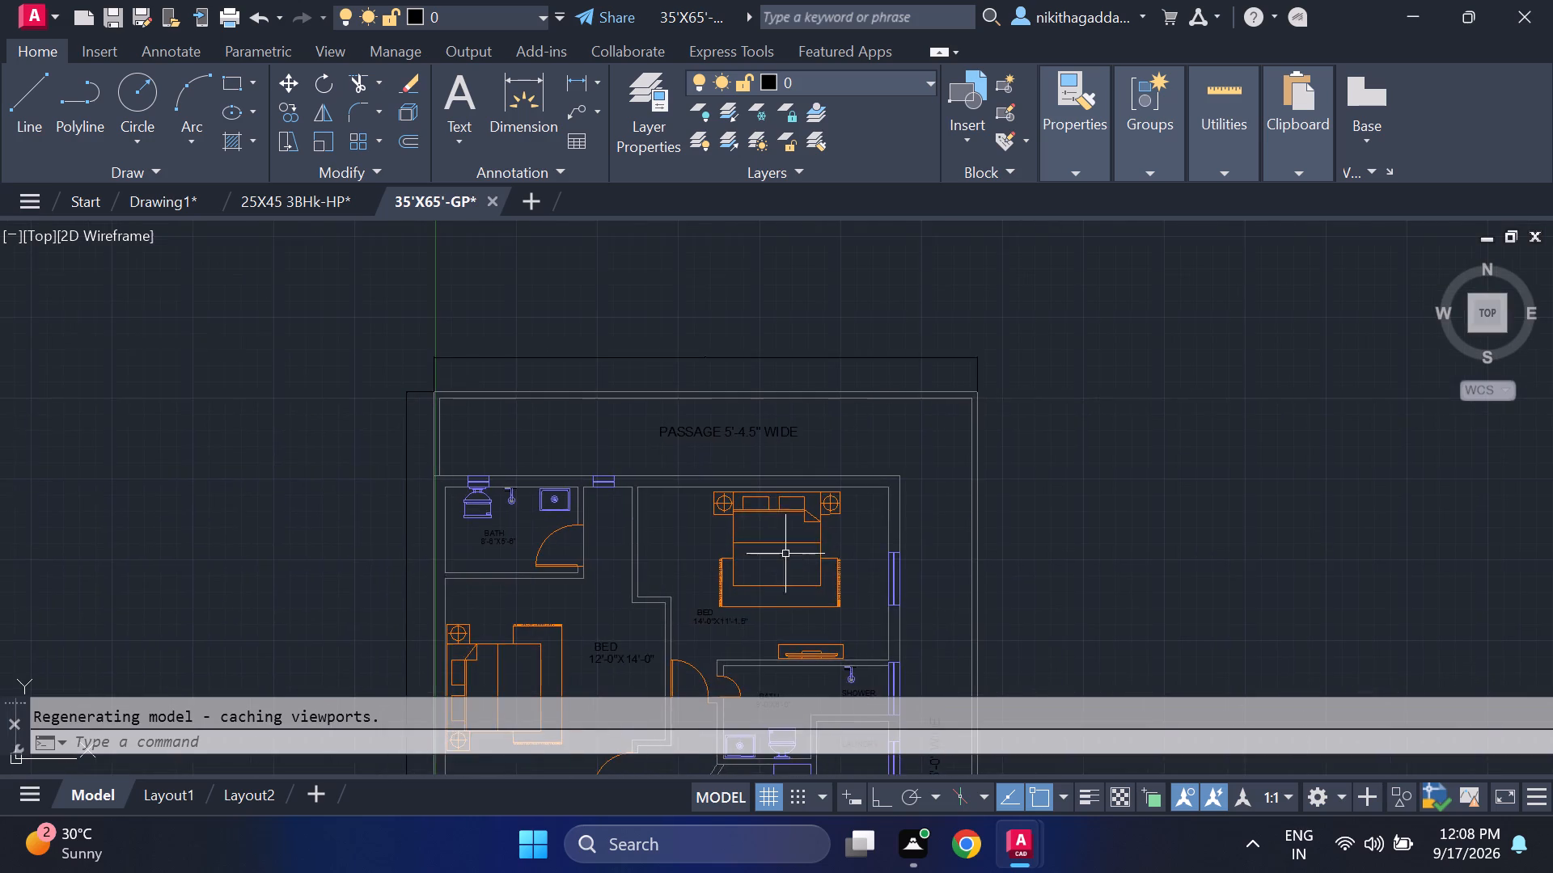
{"action": "scroll", "coordinate": [710, 395], "scroll_direction": "up", "scroll_amount": 2}
{"action": "middle_click_drag", "start_coordinate": [674, 380], "coordinate": [709, 583]}
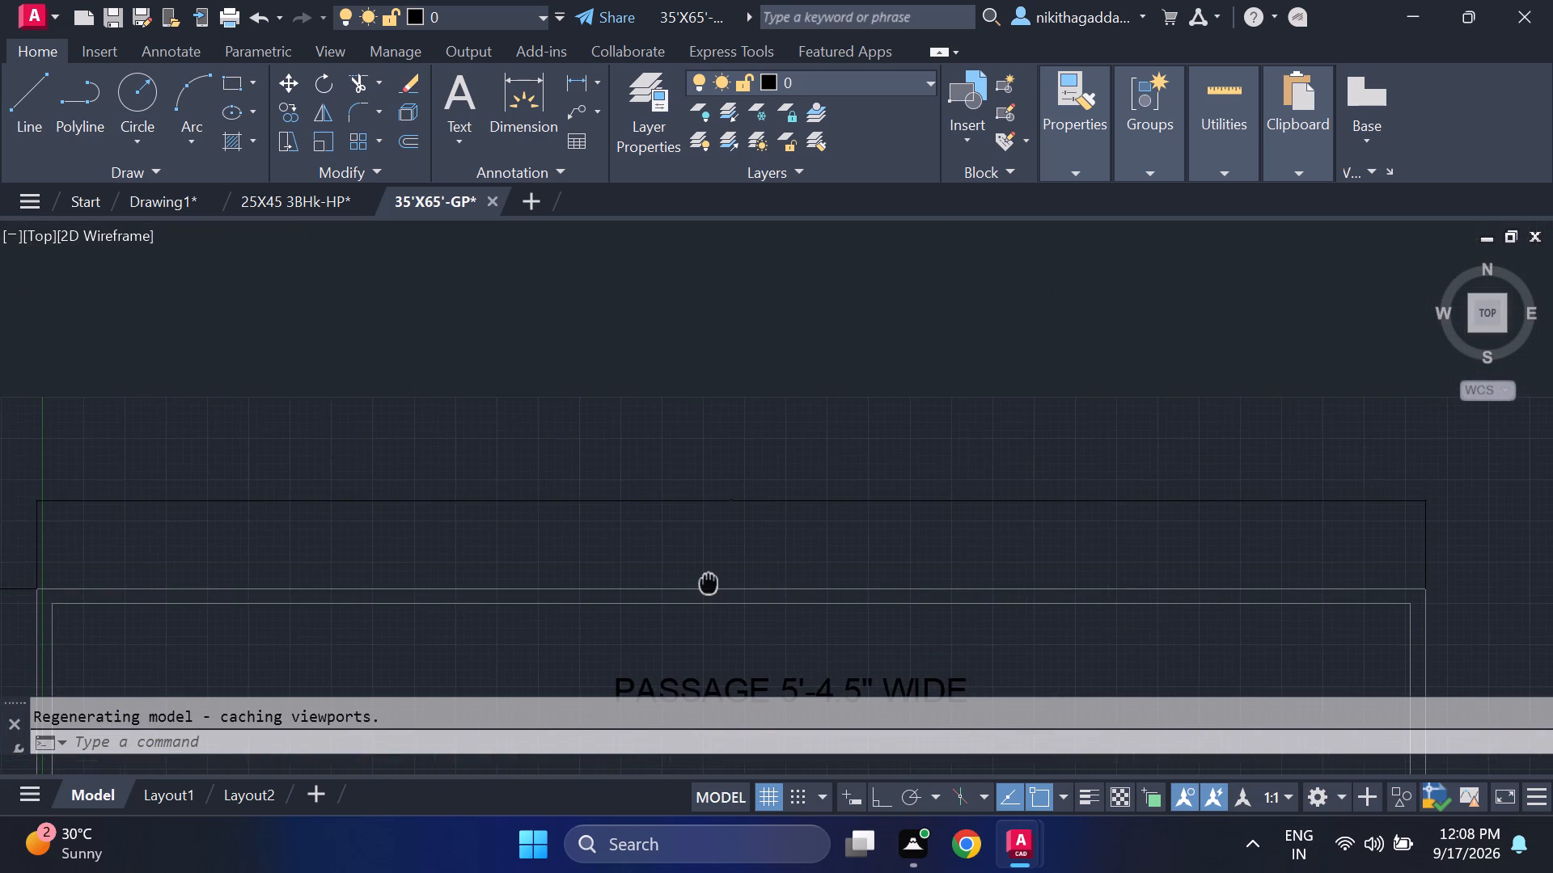
{"action": "middle_click_drag", "start_coordinate": [709, 583], "coordinate": [946, 432]}
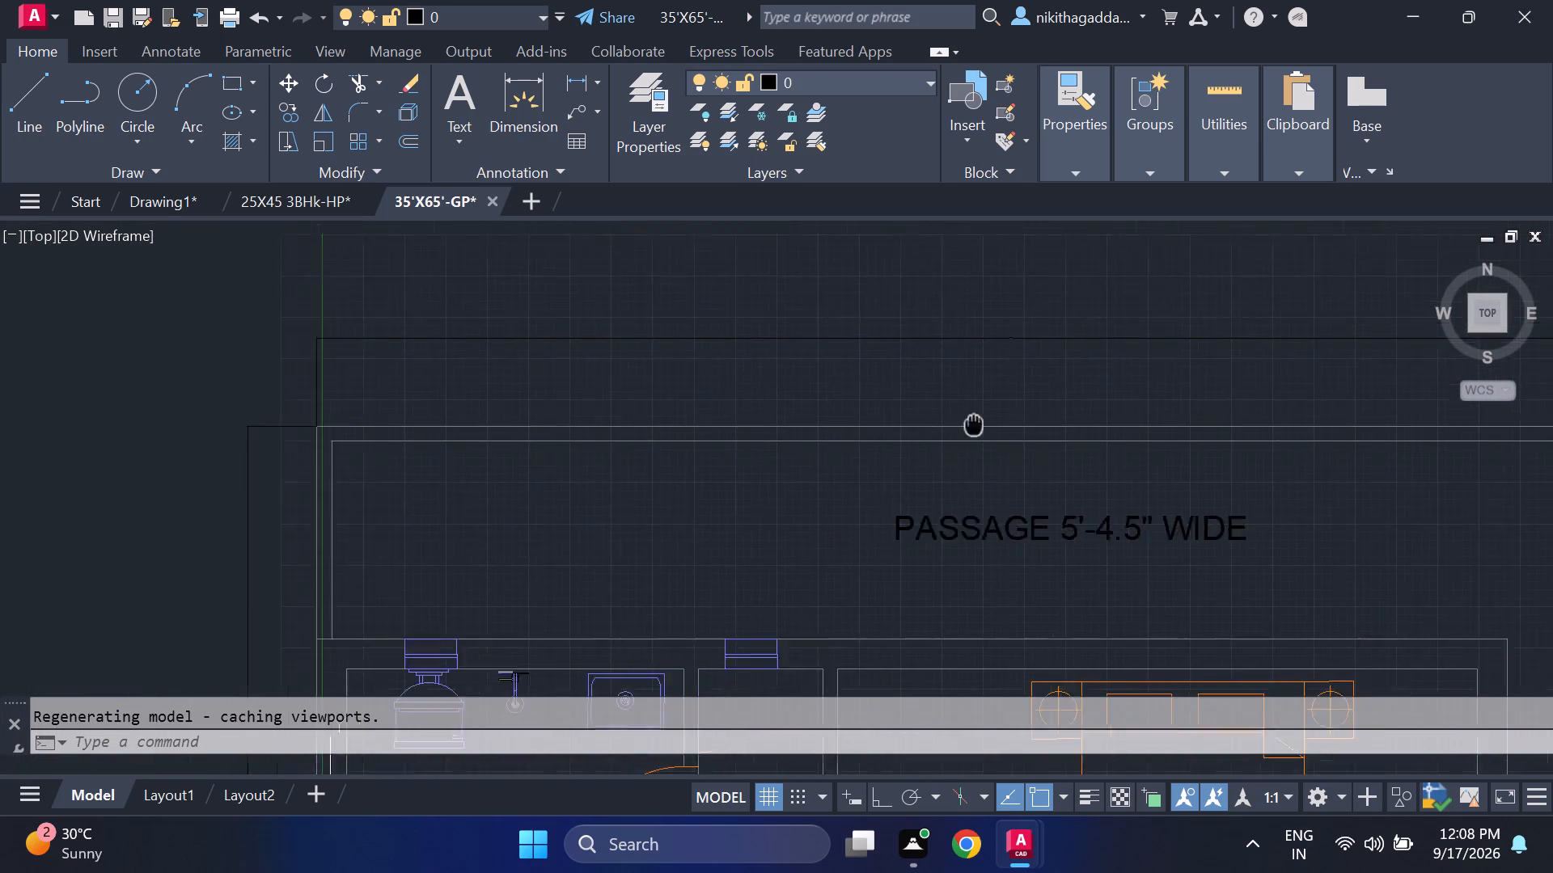
{"action": "middle_click_drag", "start_coordinate": [946, 432], "coordinate": [821, 469]}
{"action": "scroll", "coordinate": [821, 462], "scroll_direction": "up", "scroll_amount": 1}
{"action": "scroll", "coordinate": [1155, 442], "scroll_direction": "down", "scroll_amount": 2}
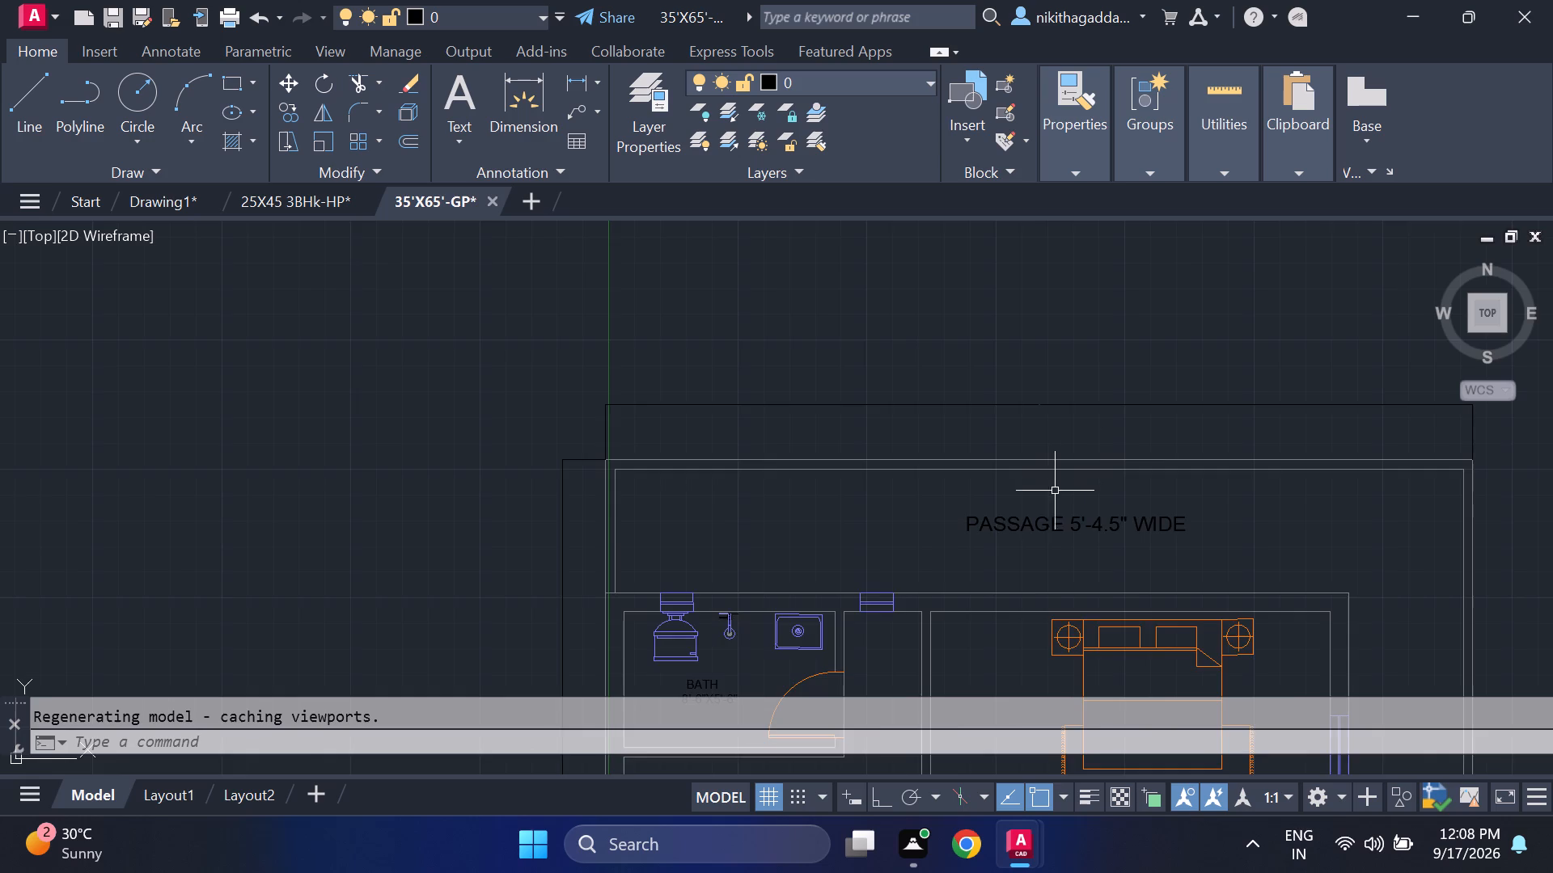
{"action": "scroll", "coordinate": [1056, 496], "scroll_direction": "down", "scroll_amount": 1}
{"action": "scroll", "coordinate": [1039, 432], "scroll_direction": "up", "scroll_amount": 2}
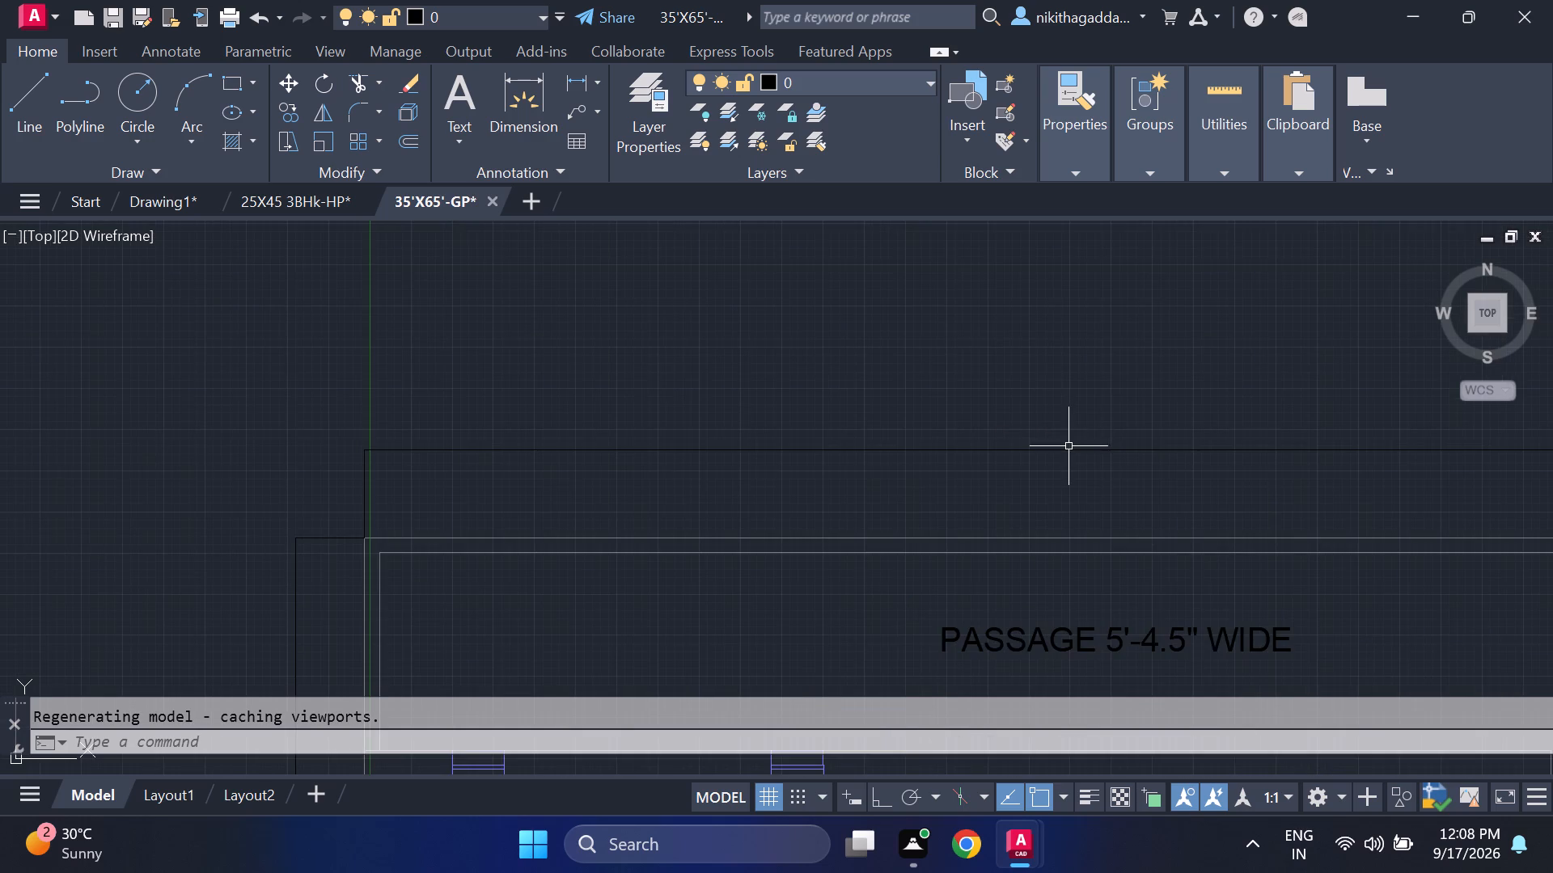
{"action": "scroll", "coordinate": [1068, 446], "scroll_direction": "up", "scroll_amount": 4}
{"action": "scroll", "coordinate": [958, 469], "scroll_direction": "up", "scroll_amount": 4}
{"action": "scroll", "coordinate": [958, 466], "scroll_direction": "down", "scroll_amount": 5}
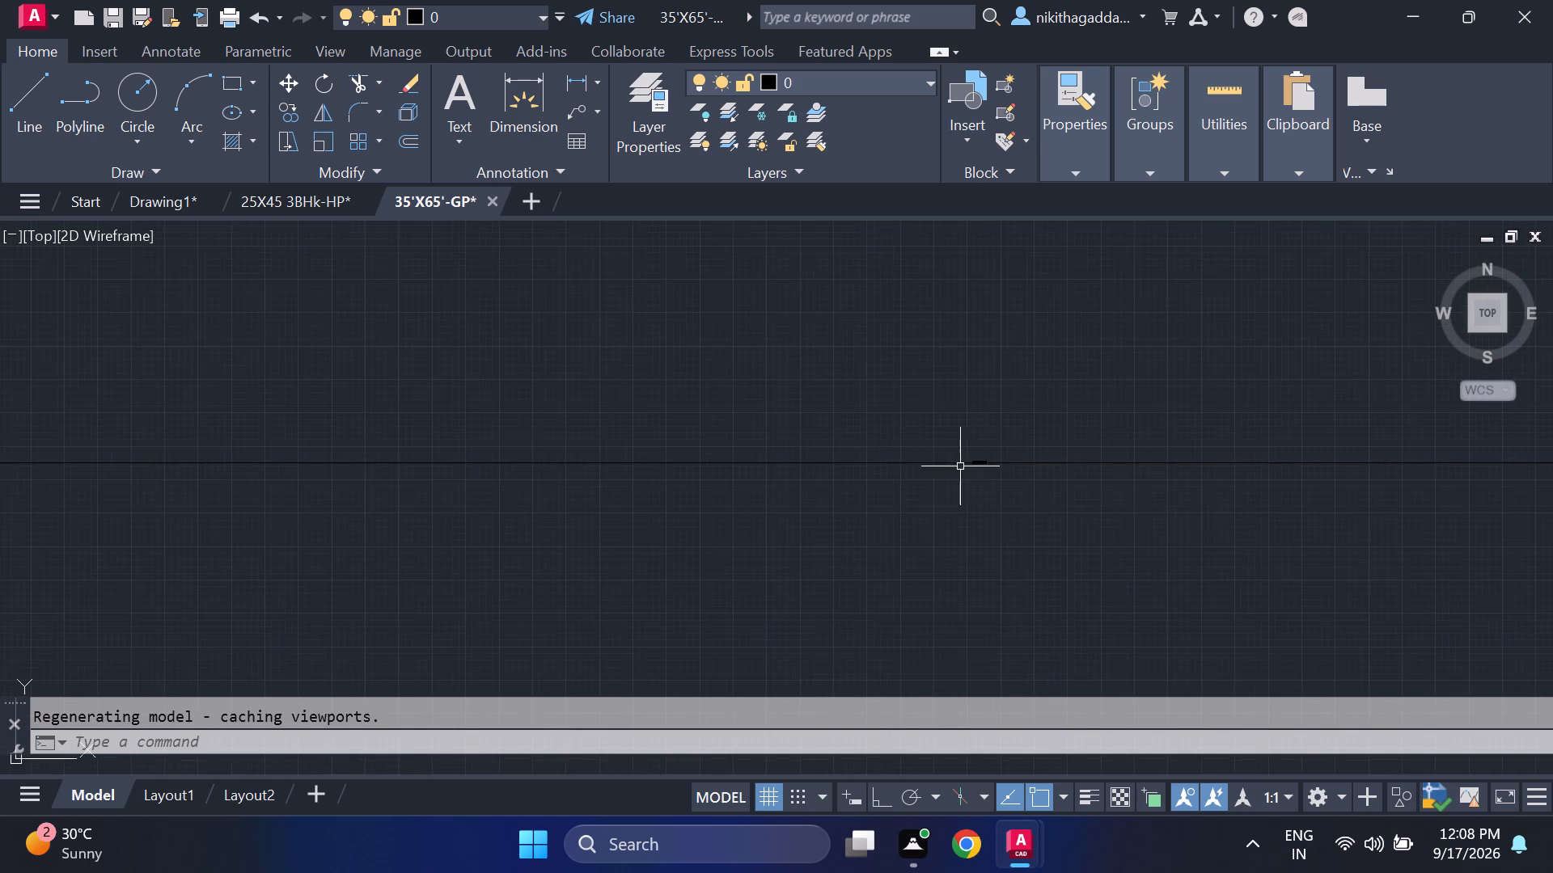
{"action": "scroll", "coordinate": [936, 507], "scroll_direction": "down", "scroll_amount": 5}
{"action": "middle_click_drag", "start_coordinate": [914, 526], "coordinate": [925, 308]}
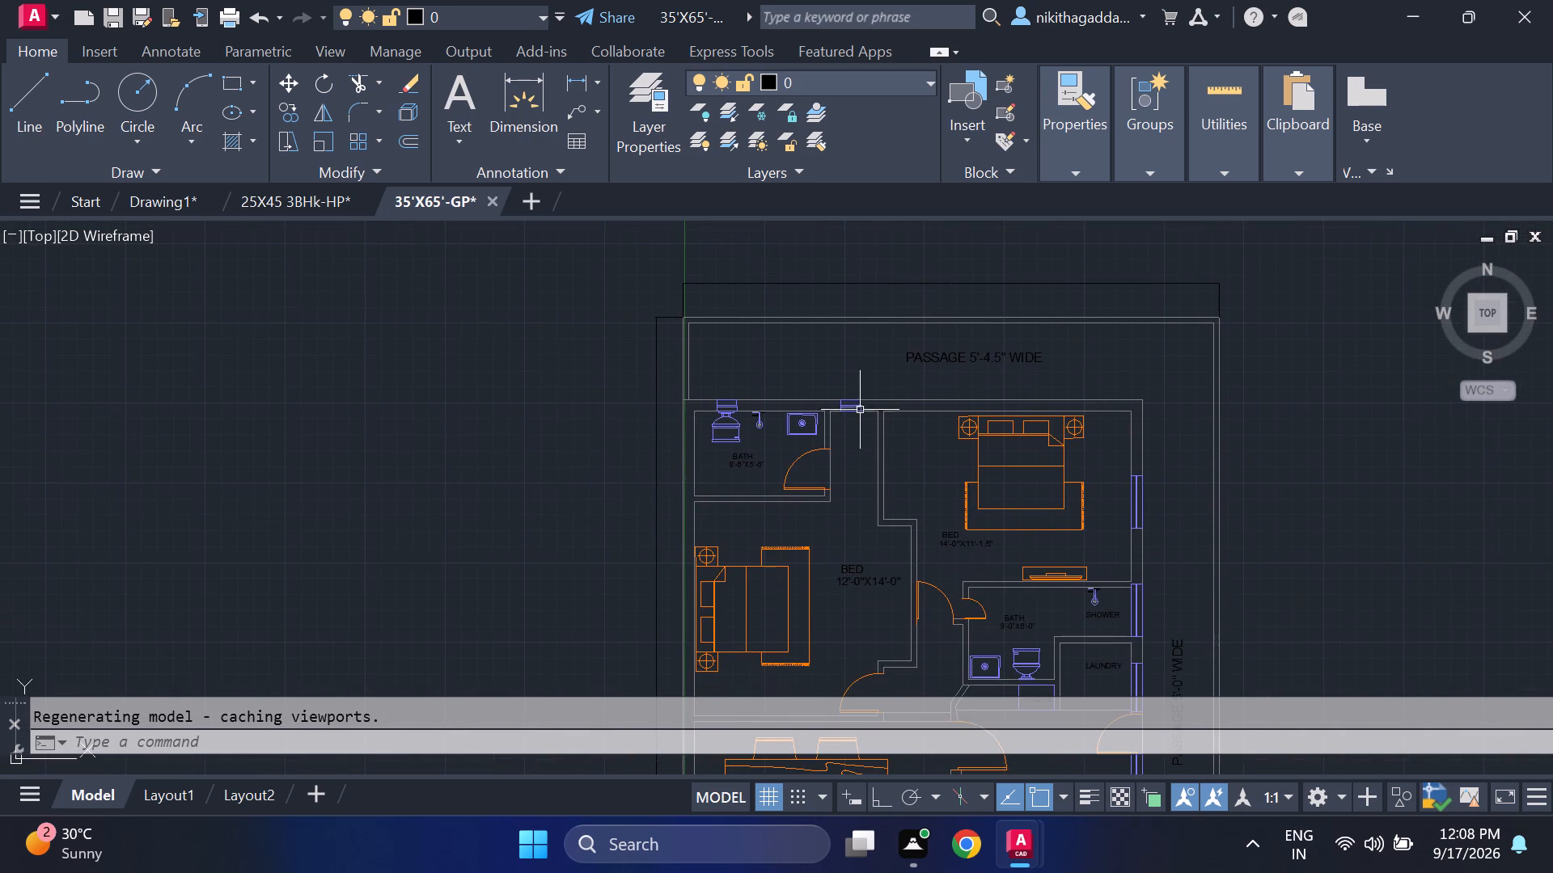
{"action": "middle_click_drag", "start_coordinate": [768, 540], "coordinate": [844, 302]}
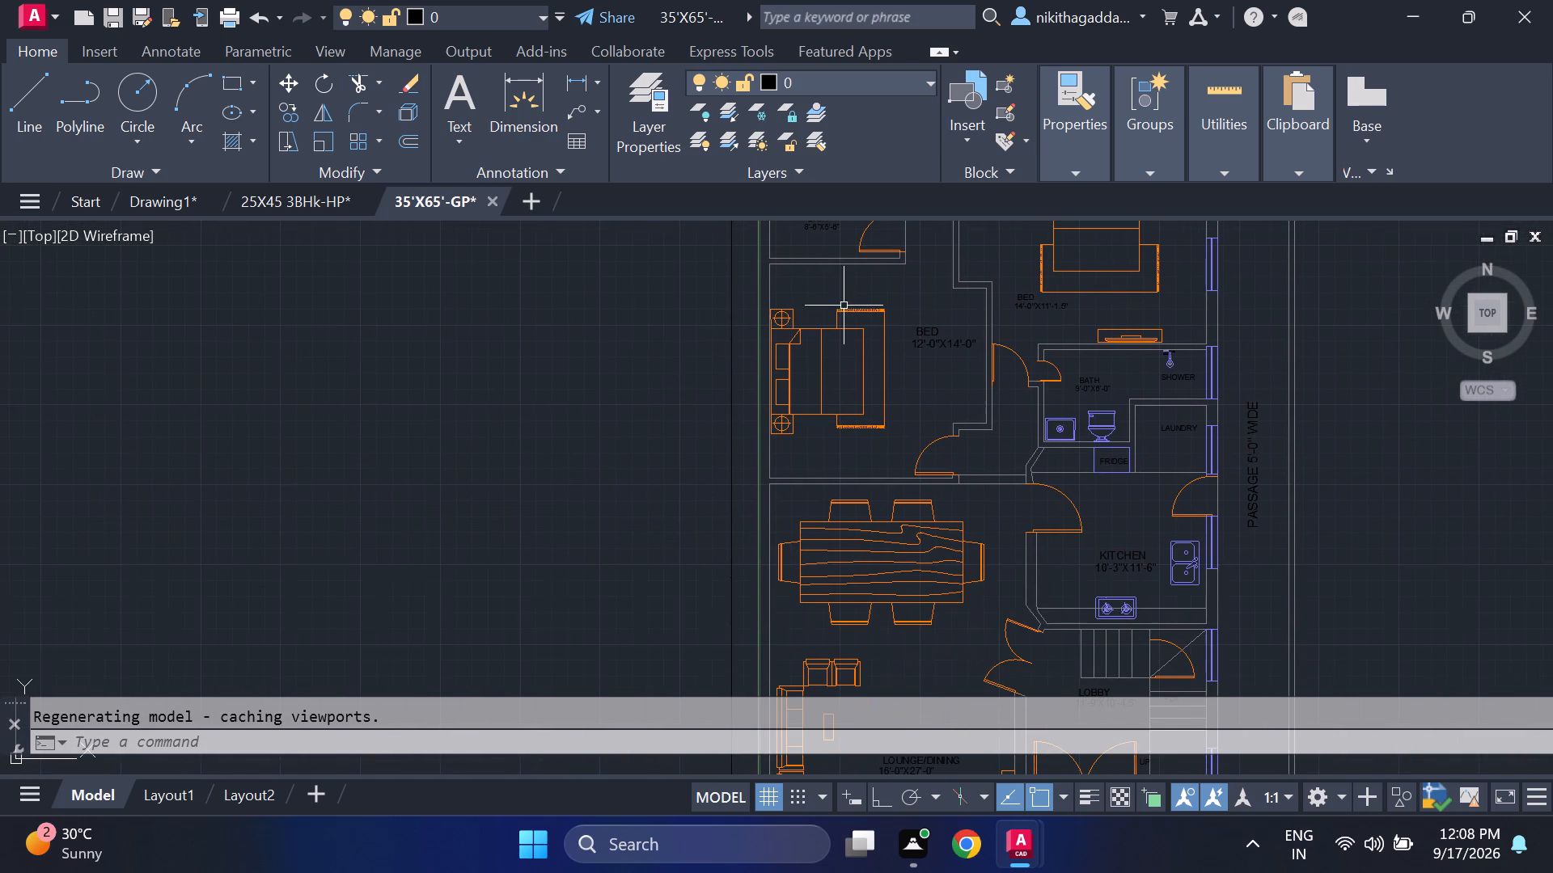
{"action": "scroll", "coordinate": [732, 521], "scroll_direction": "down", "scroll_amount": 3}
{"action": "scroll", "coordinate": [733, 547], "scroll_direction": "up", "scroll_amount": 3}
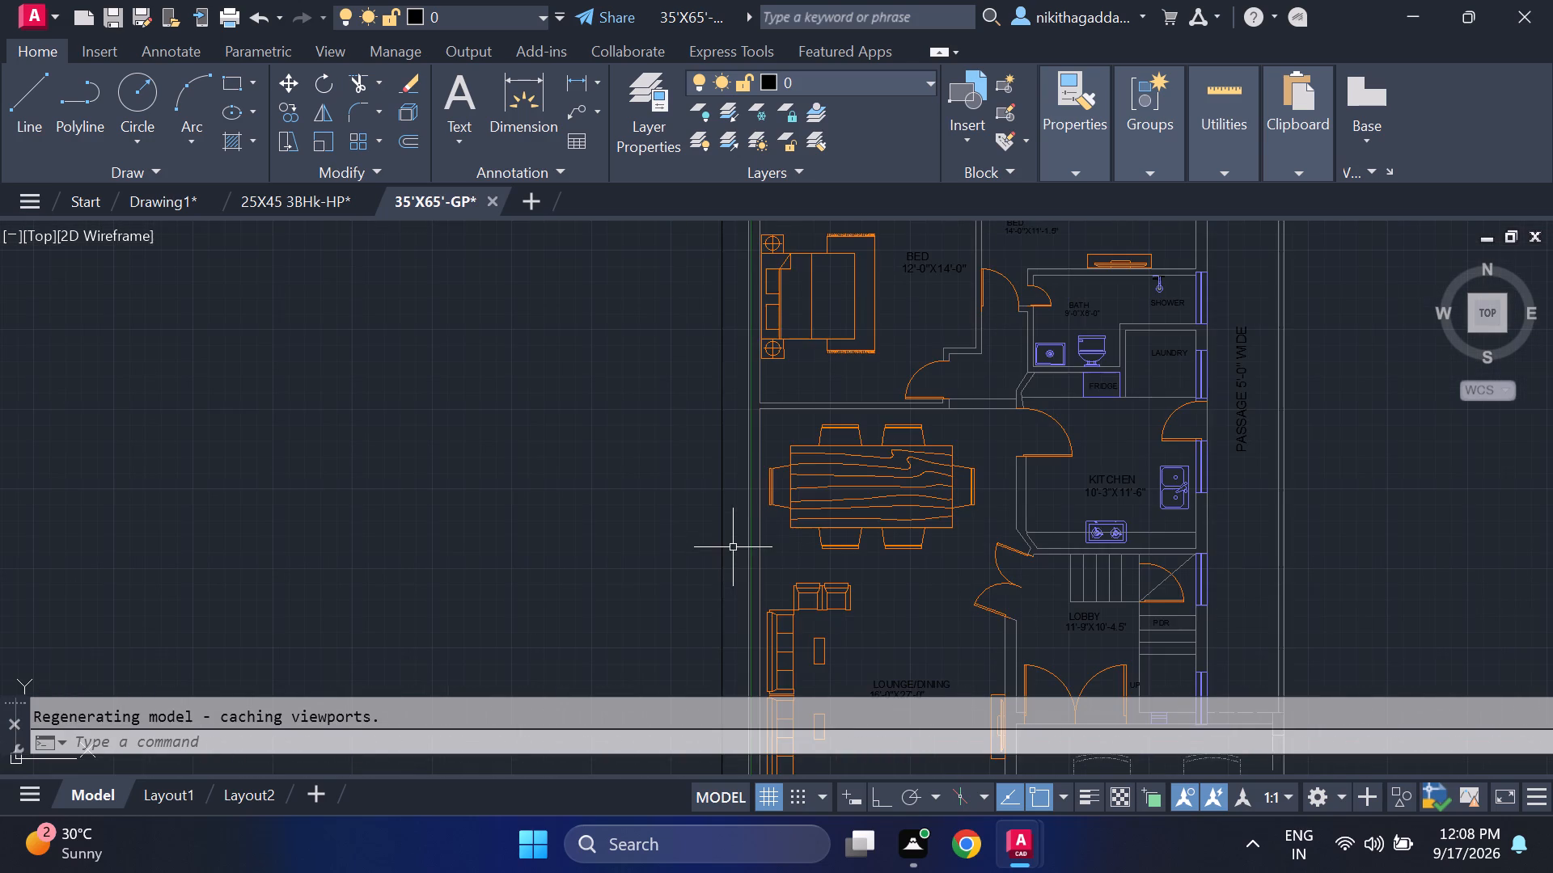
{"action": "scroll", "coordinate": [658, 553], "scroll_direction": "down", "scroll_amount": 4}
{"action": "scroll", "coordinate": [658, 553], "scroll_direction": "up", "scroll_amount": 4}
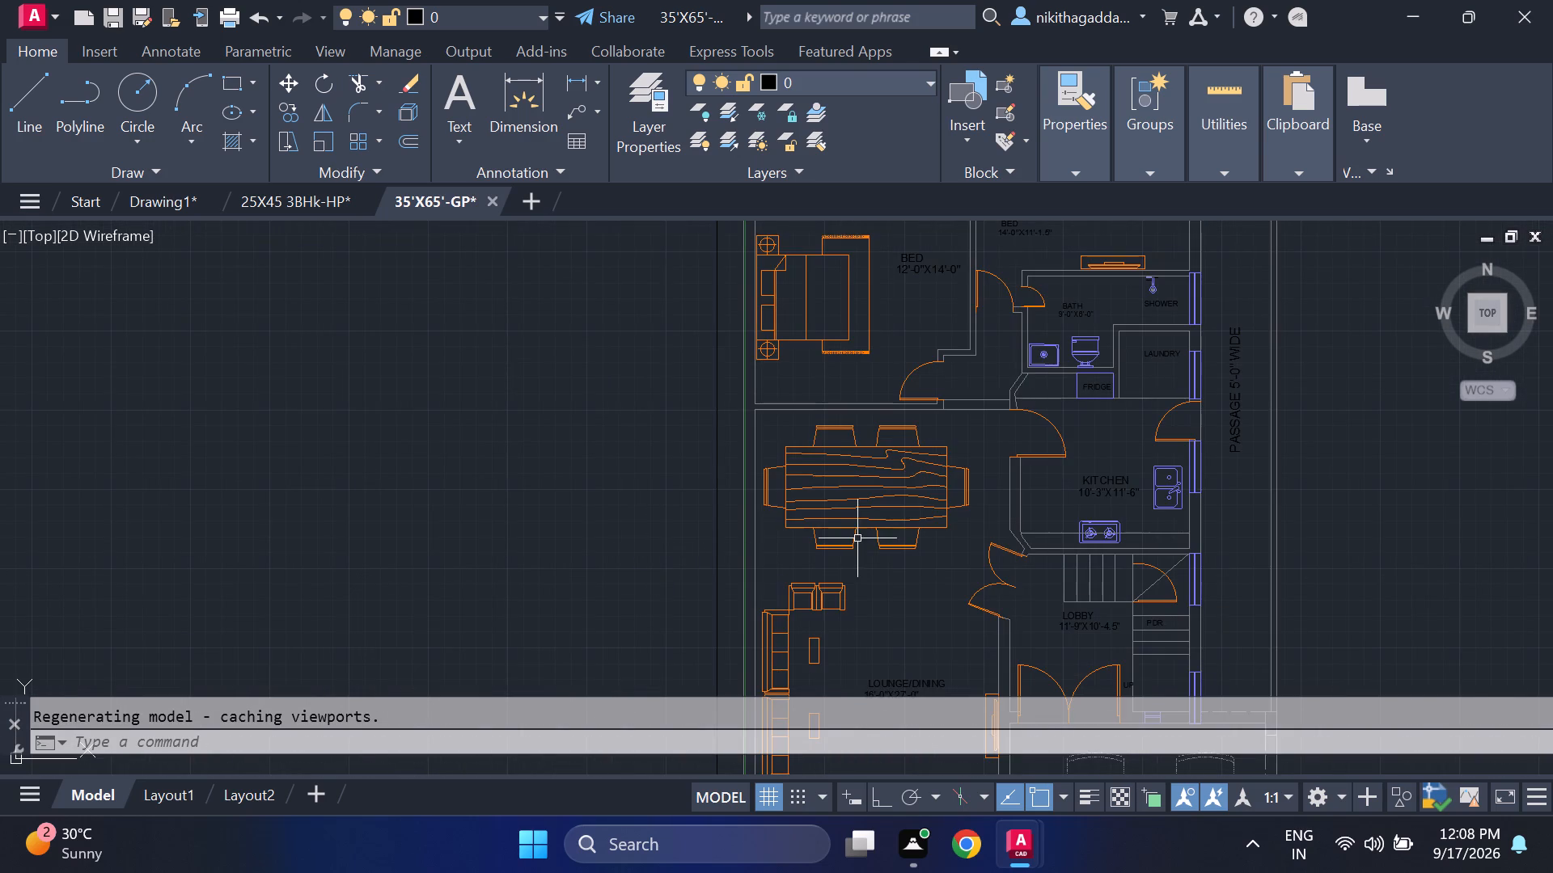
Copy the two parked cars in the porch, together with the porch label, to the clipboard.
{"action": "middle_click_drag", "start_coordinate": [859, 538], "coordinate": [700, 367]}
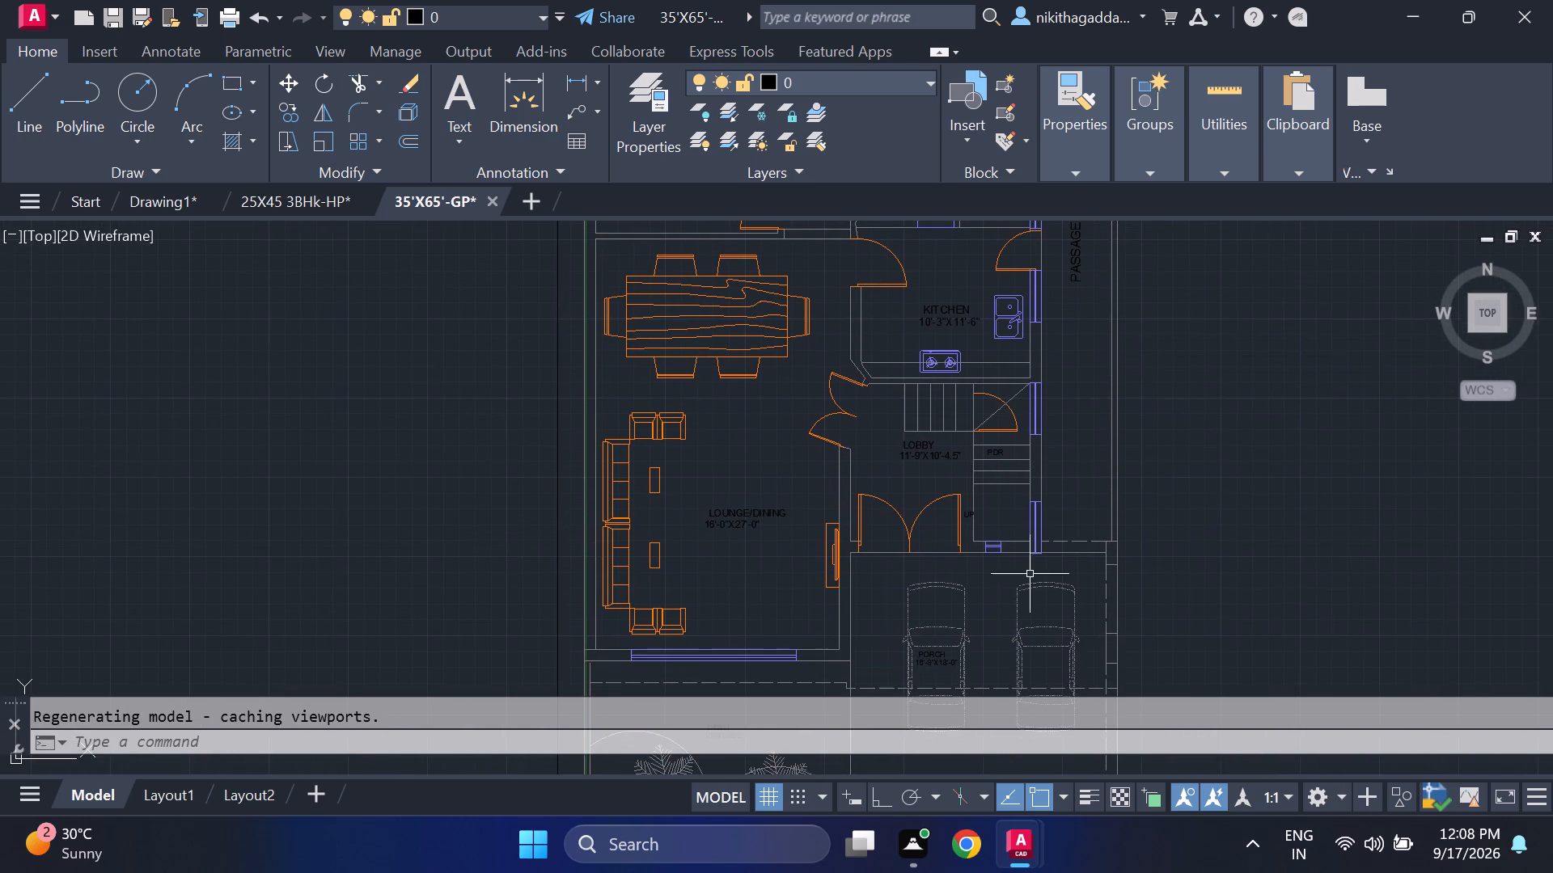
{"action": "middle_click_drag", "start_coordinate": [1034, 580], "coordinate": [989, 426]}
{"action": "scroll", "coordinate": [1043, 470], "scroll_direction": "up", "scroll_amount": 2}
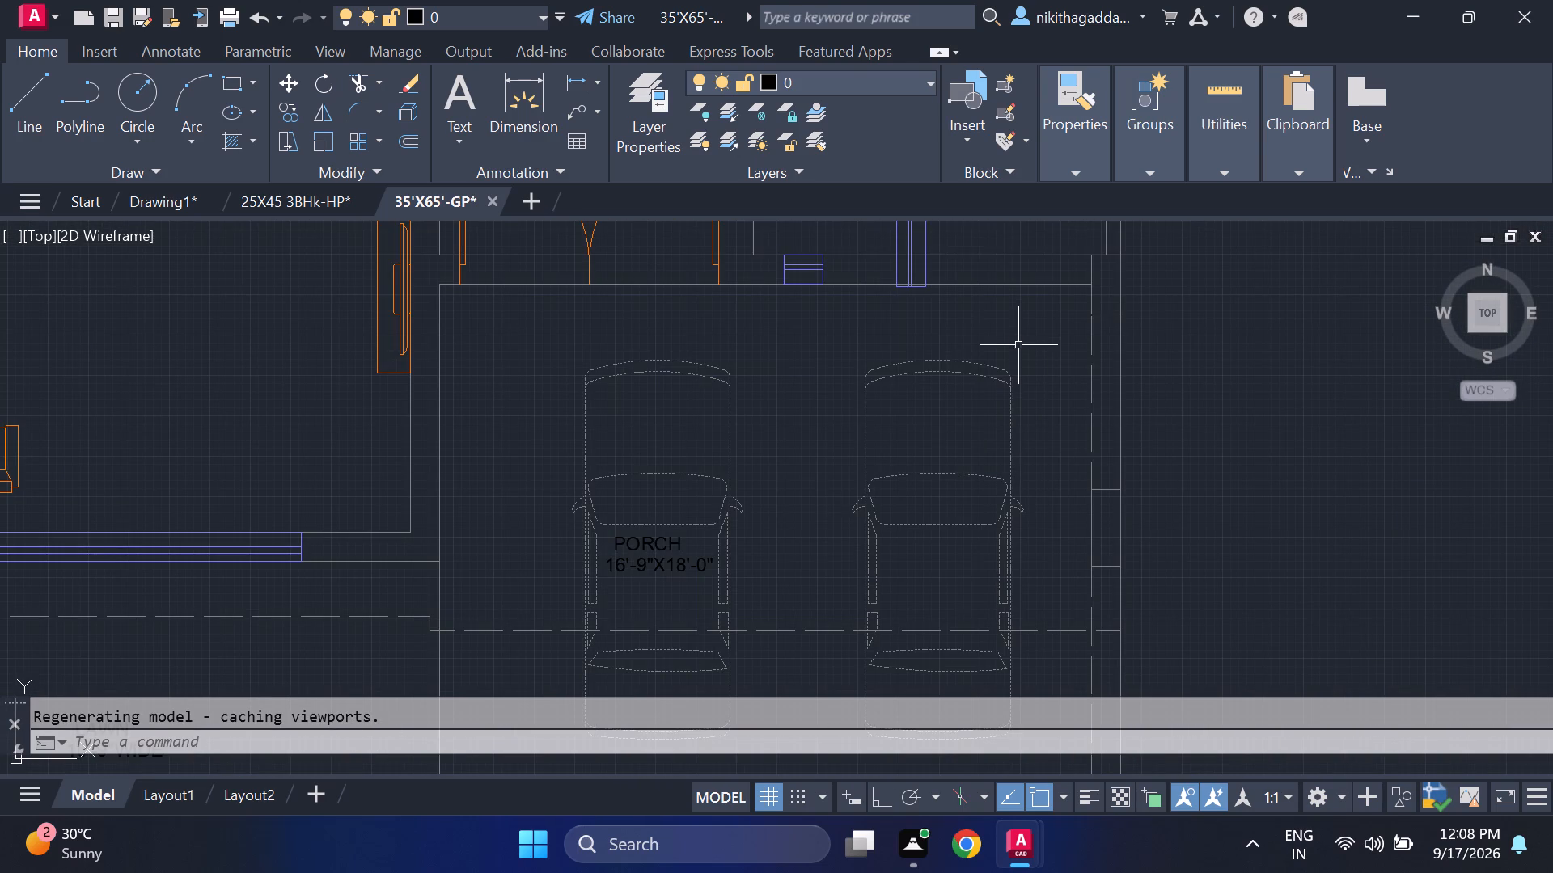
{"action": "left_click", "coordinate": [1018, 345]}
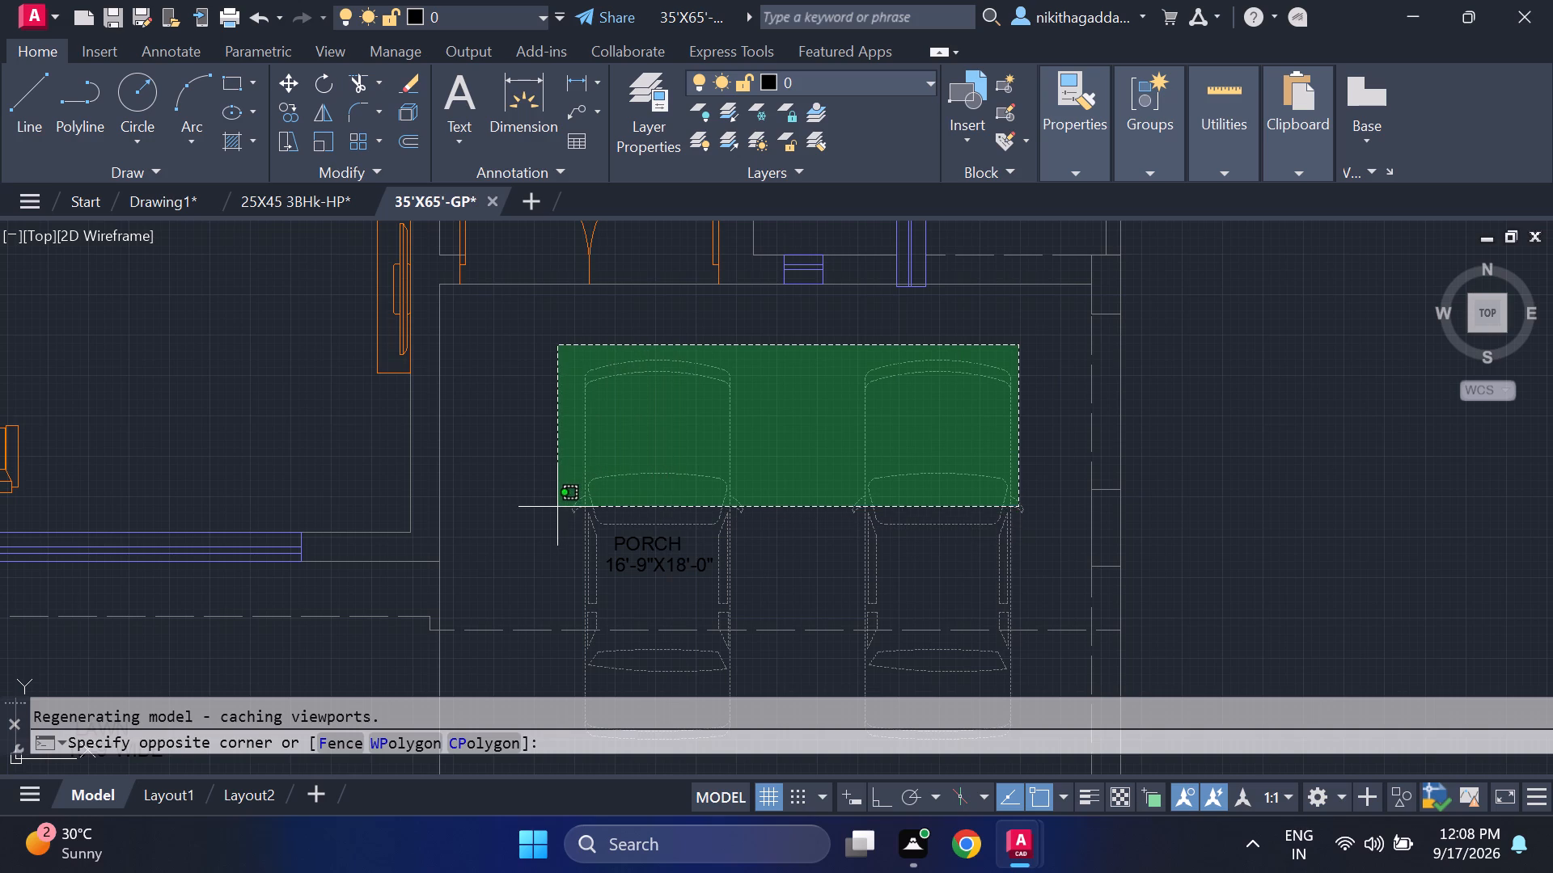
{"action": "left_click", "coordinate": [565, 555]}
{"action": "scroll", "coordinate": [700, 548], "scroll_direction": "down", "scroll_amount": 3}
{"action": "middle_click_drag", "start_coordinate": [711, 552], "coordinate": [765, 458]}
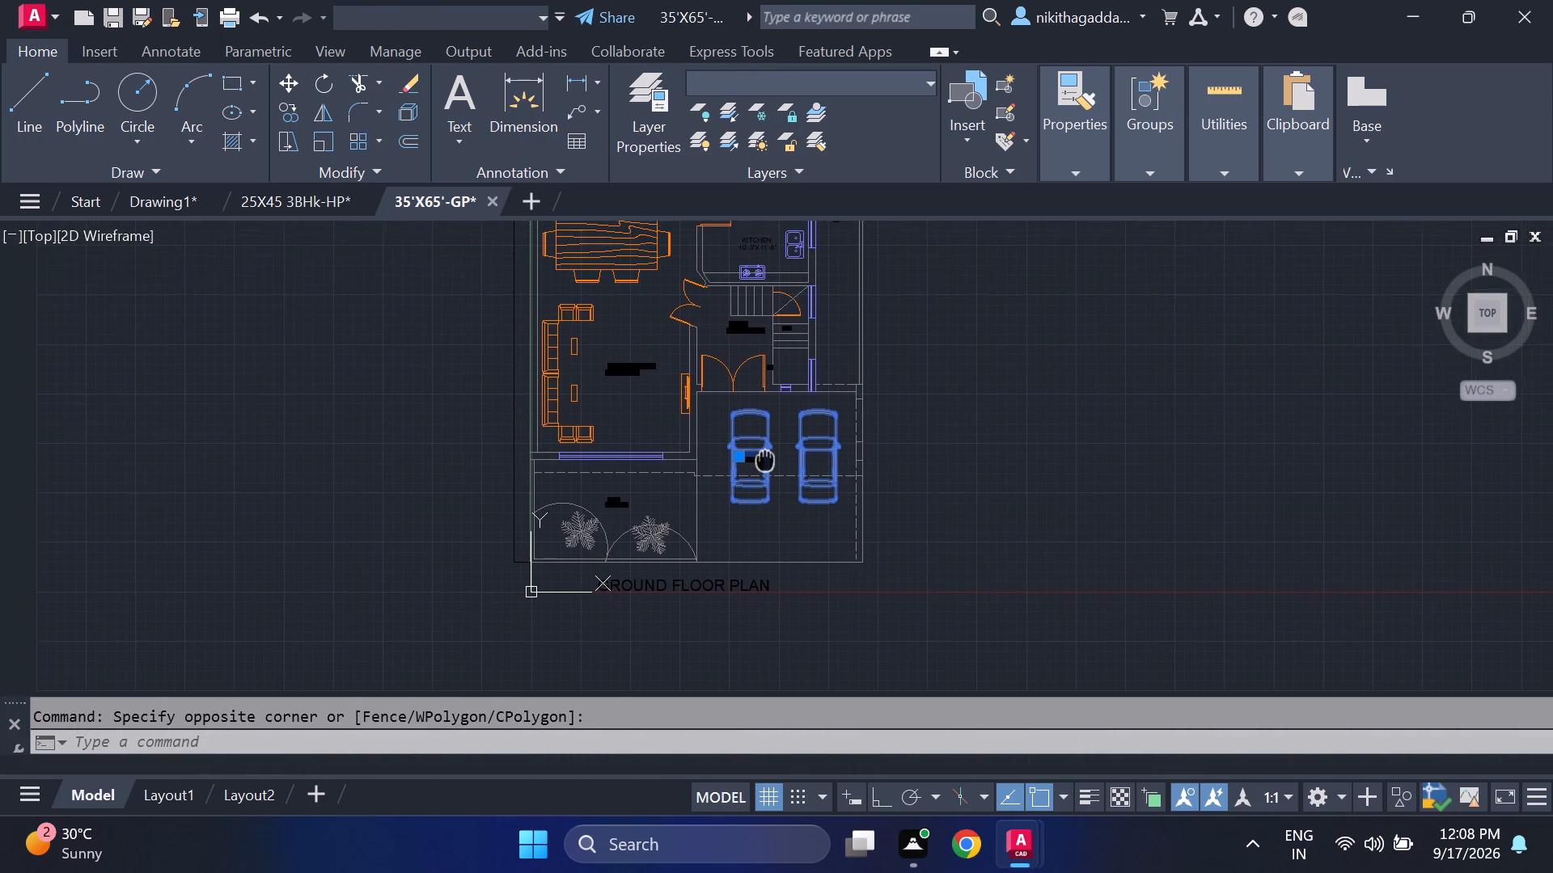
{"action": "middle_click_drag", "start_coordinate": [765, 458], "coordinate": [731, 515]}
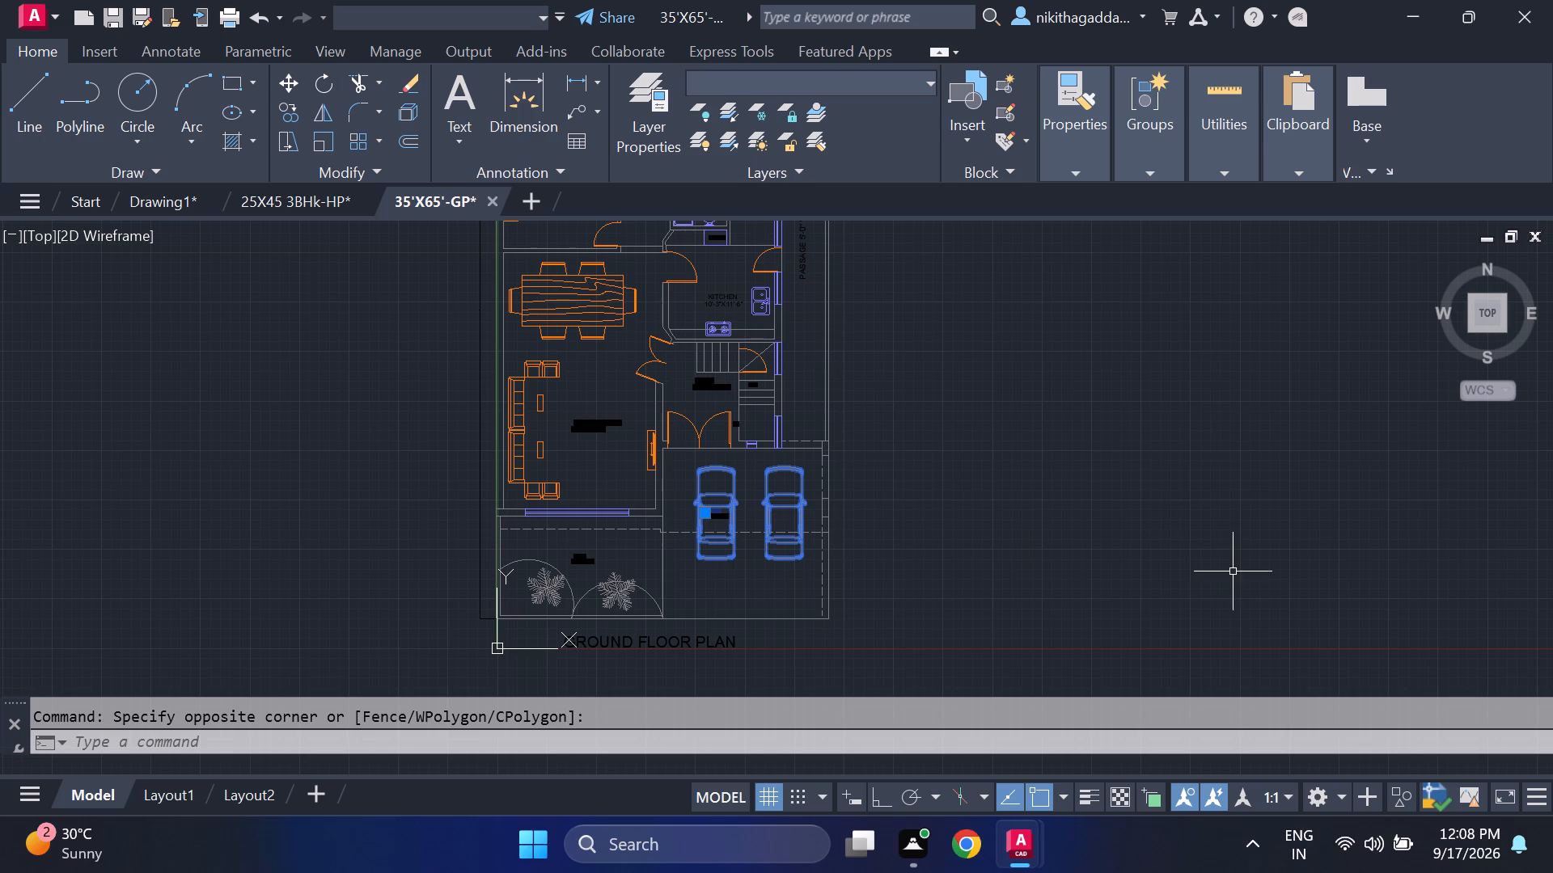
{"action": "key", "text": "ctrl+c"}
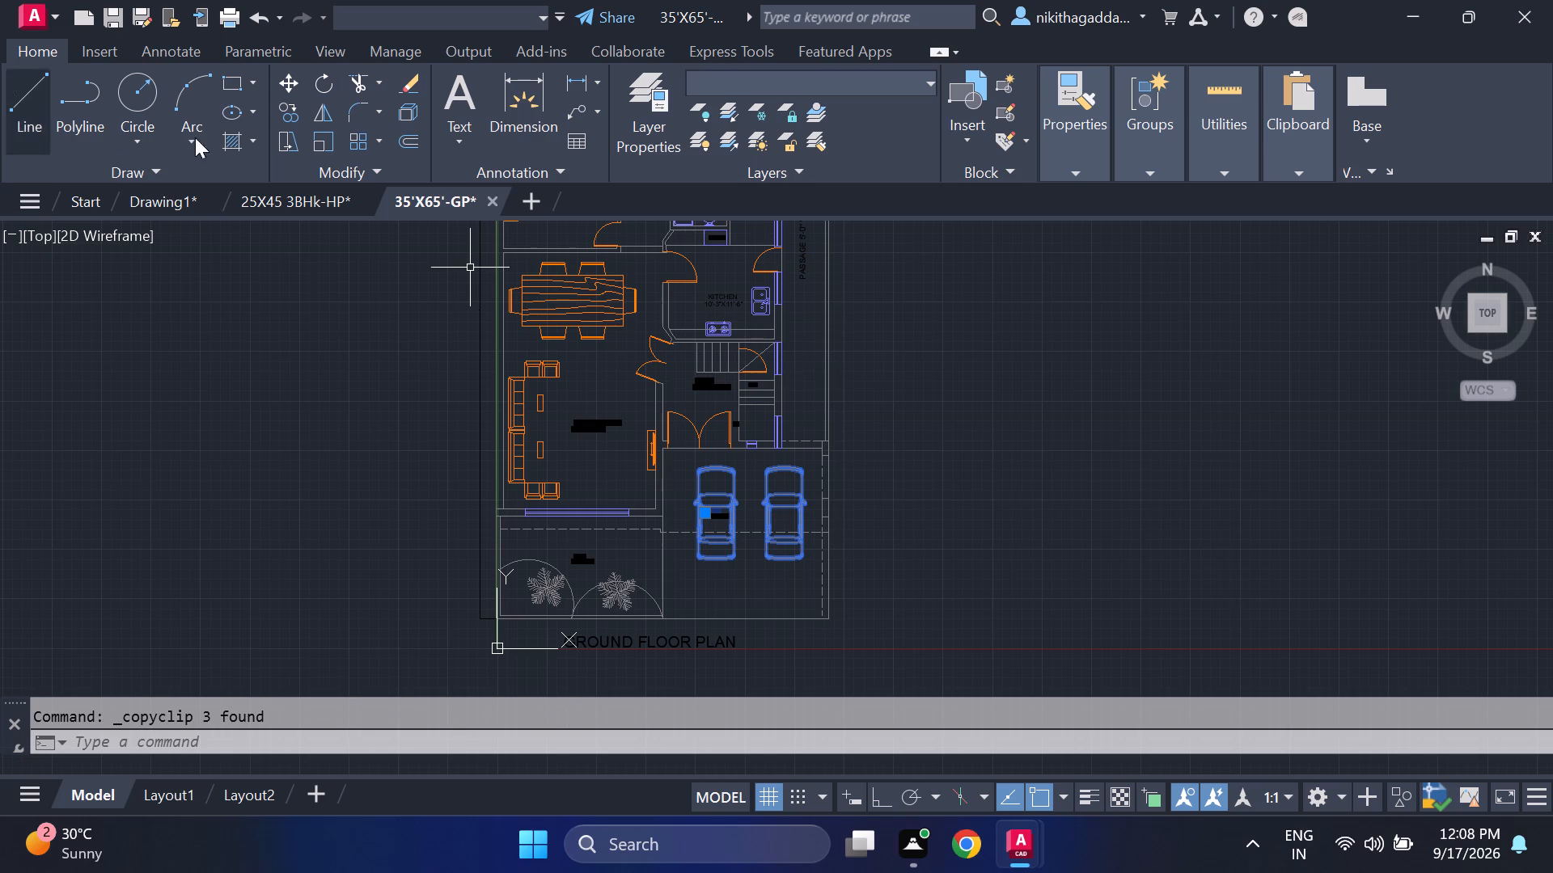
Paste the copied porch cars and label into Drawing1, in the empty area above and to the left of the existing car block.
{"action": "left_click", "coordinate": [149, 200]}
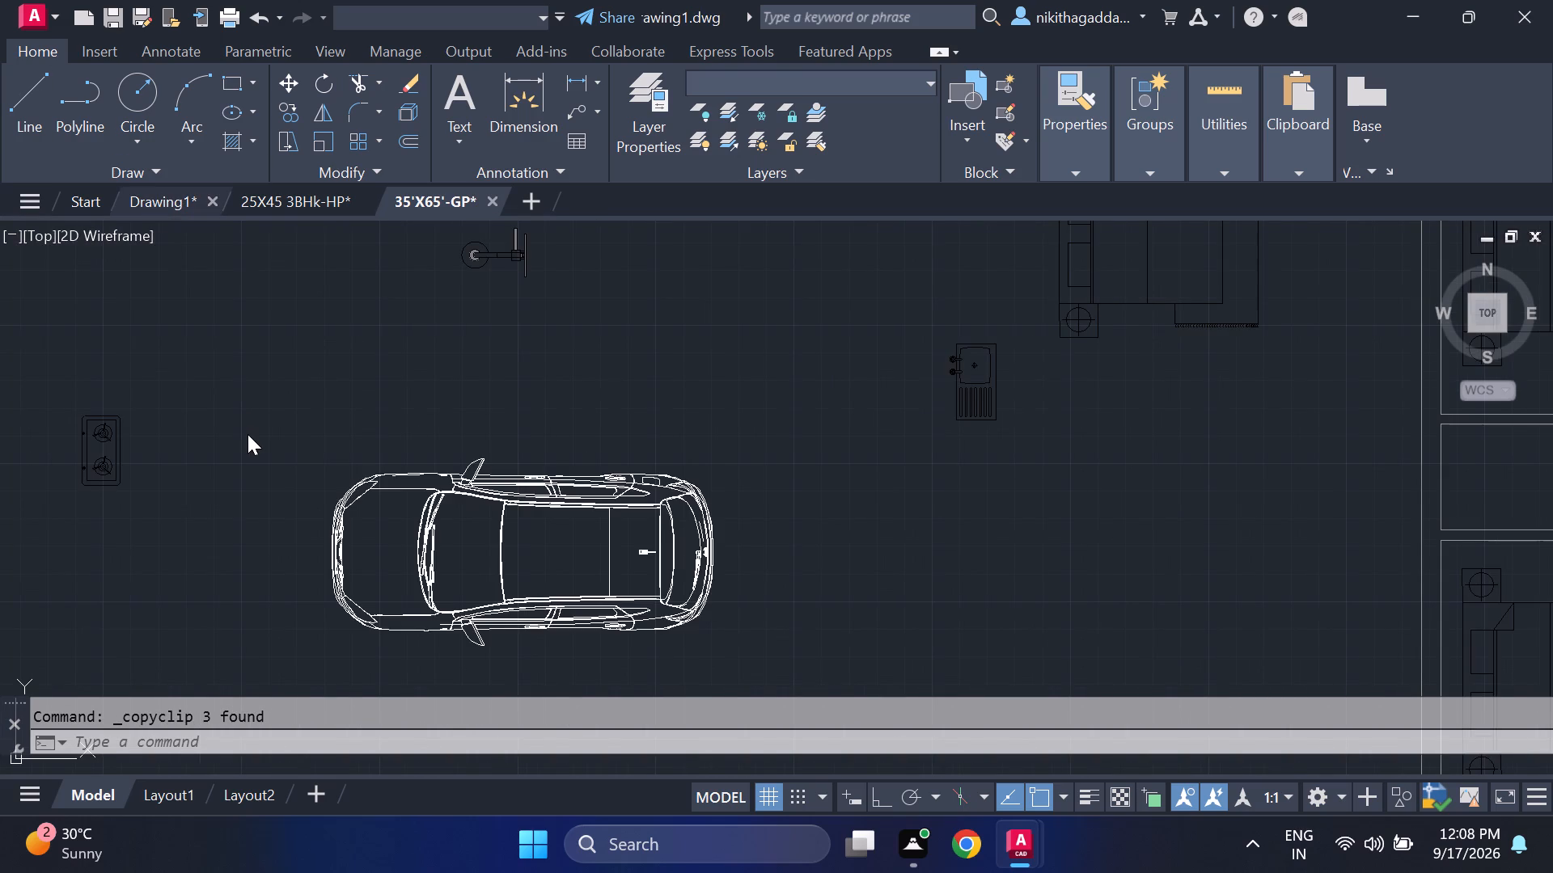
{"action": "key", "text": "ctrl+v"}
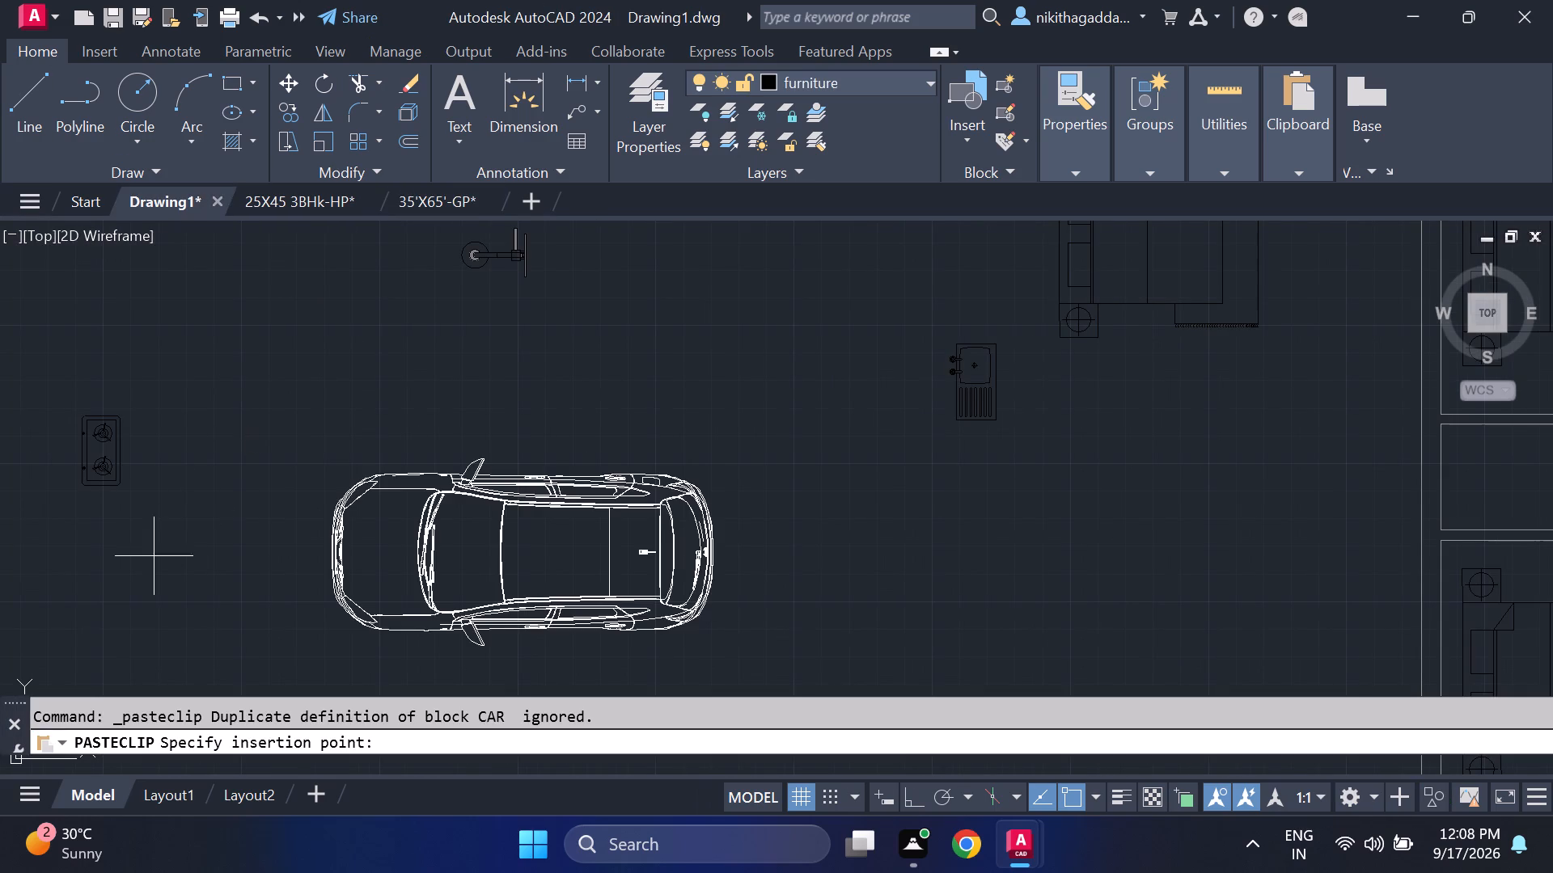
{"action": "scroll", "coordinate": [165, 561], "scroll_direction": "down", "scroll_amount": 3}
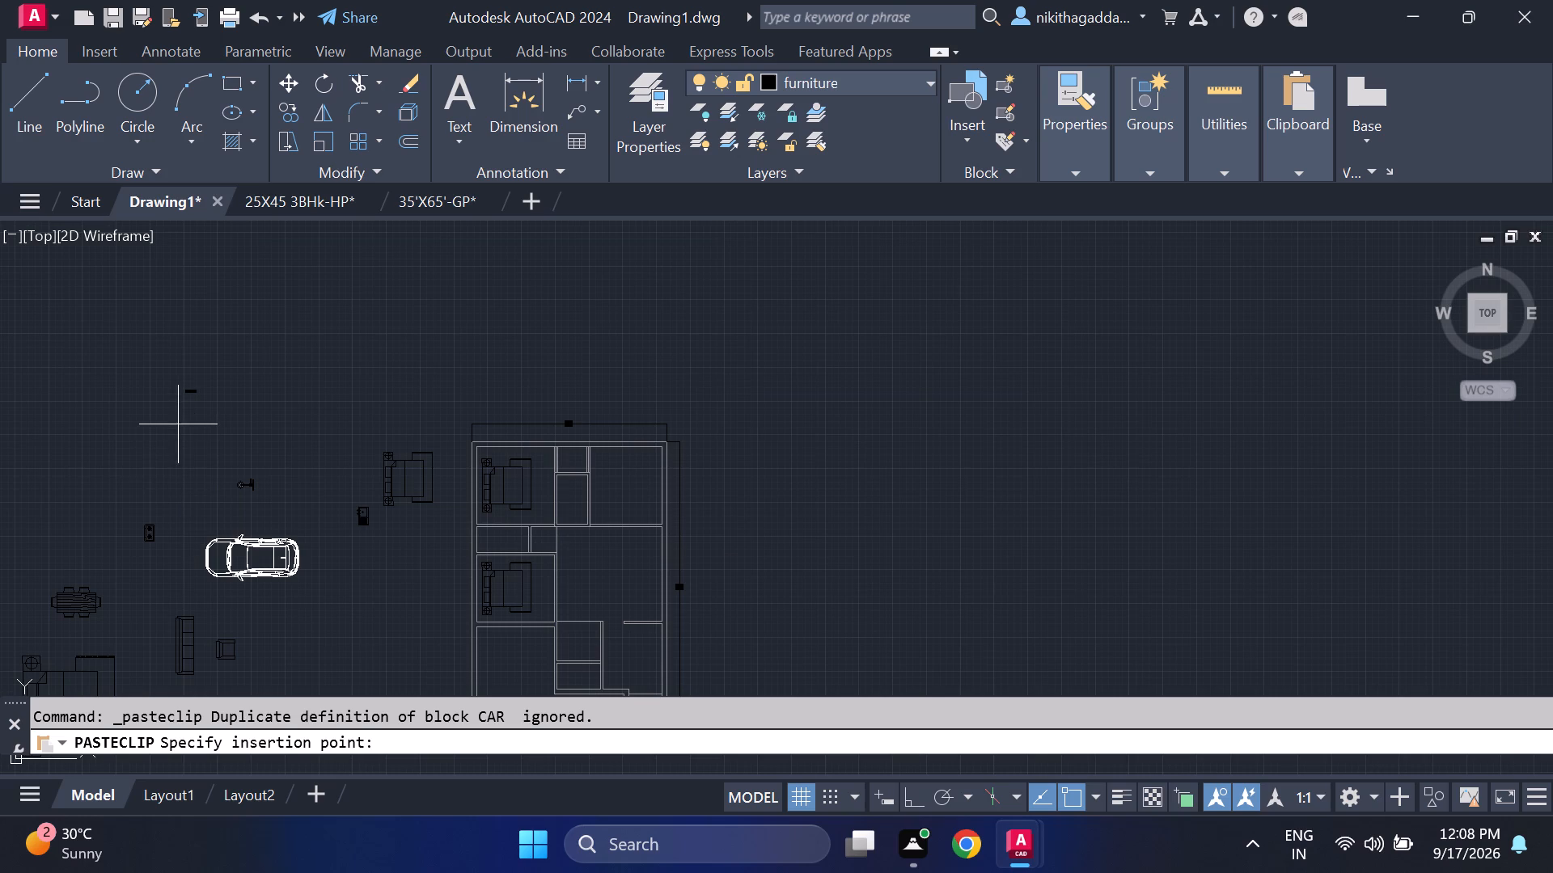
{"action": "middle_click_drag", "start_coordinate": [178, 424], "coordinate": [535, 523]}
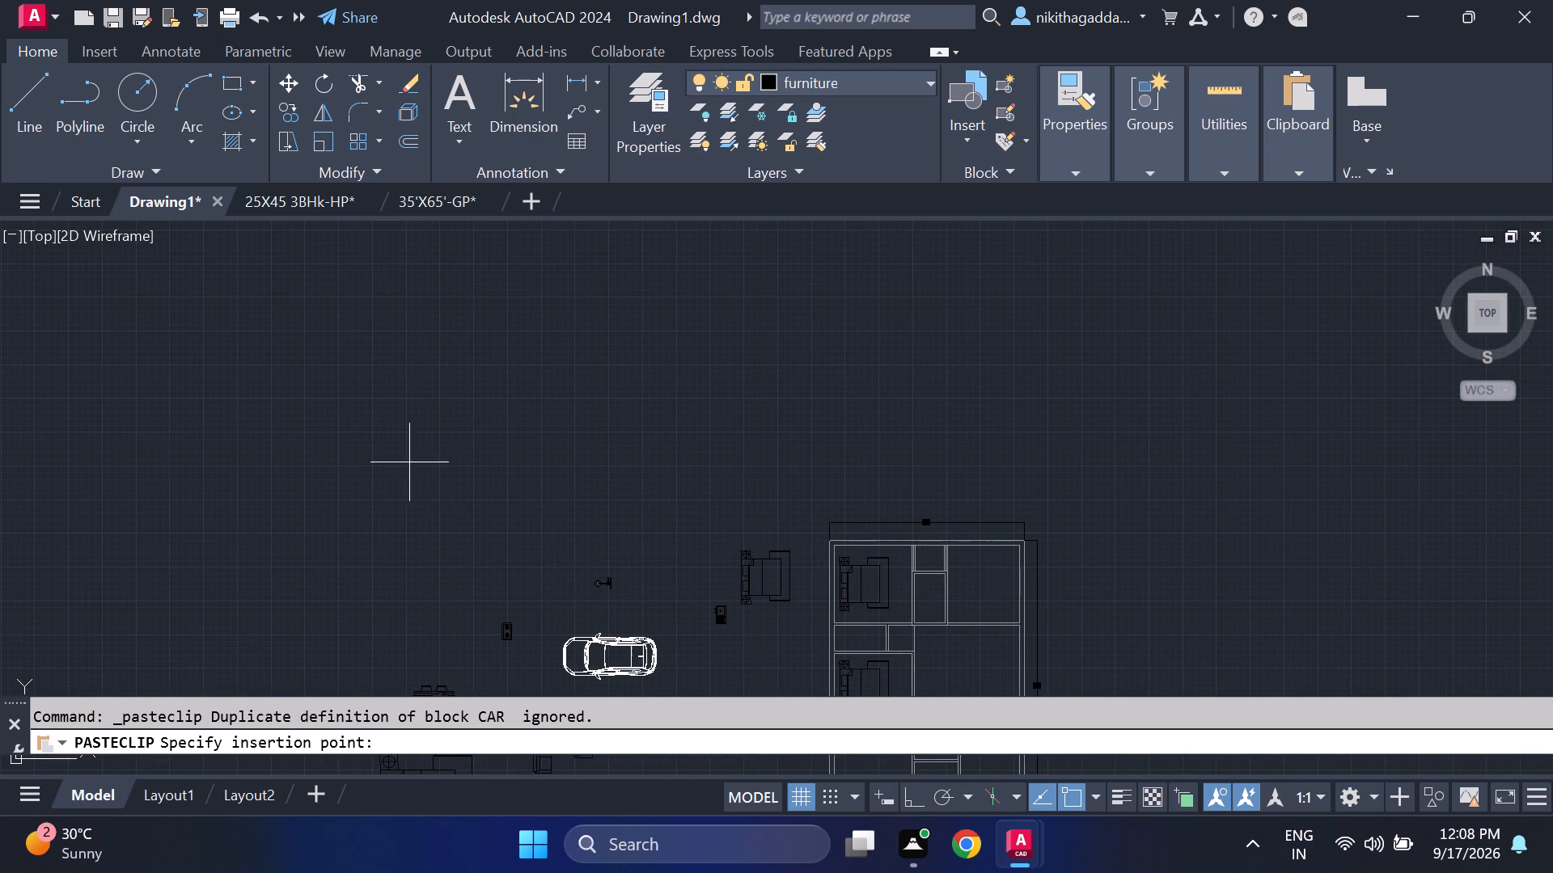
{"action": "left_click", "coordinate": [384, 457]}
{"action": "scroll", "coordinate": [400, 391], "scroll_direction": "up", "scroll_amount": 3}
{"action": "scroll", "coordinate": [415, 506], "scroll_direction": "down", "scroll_amount": 2}
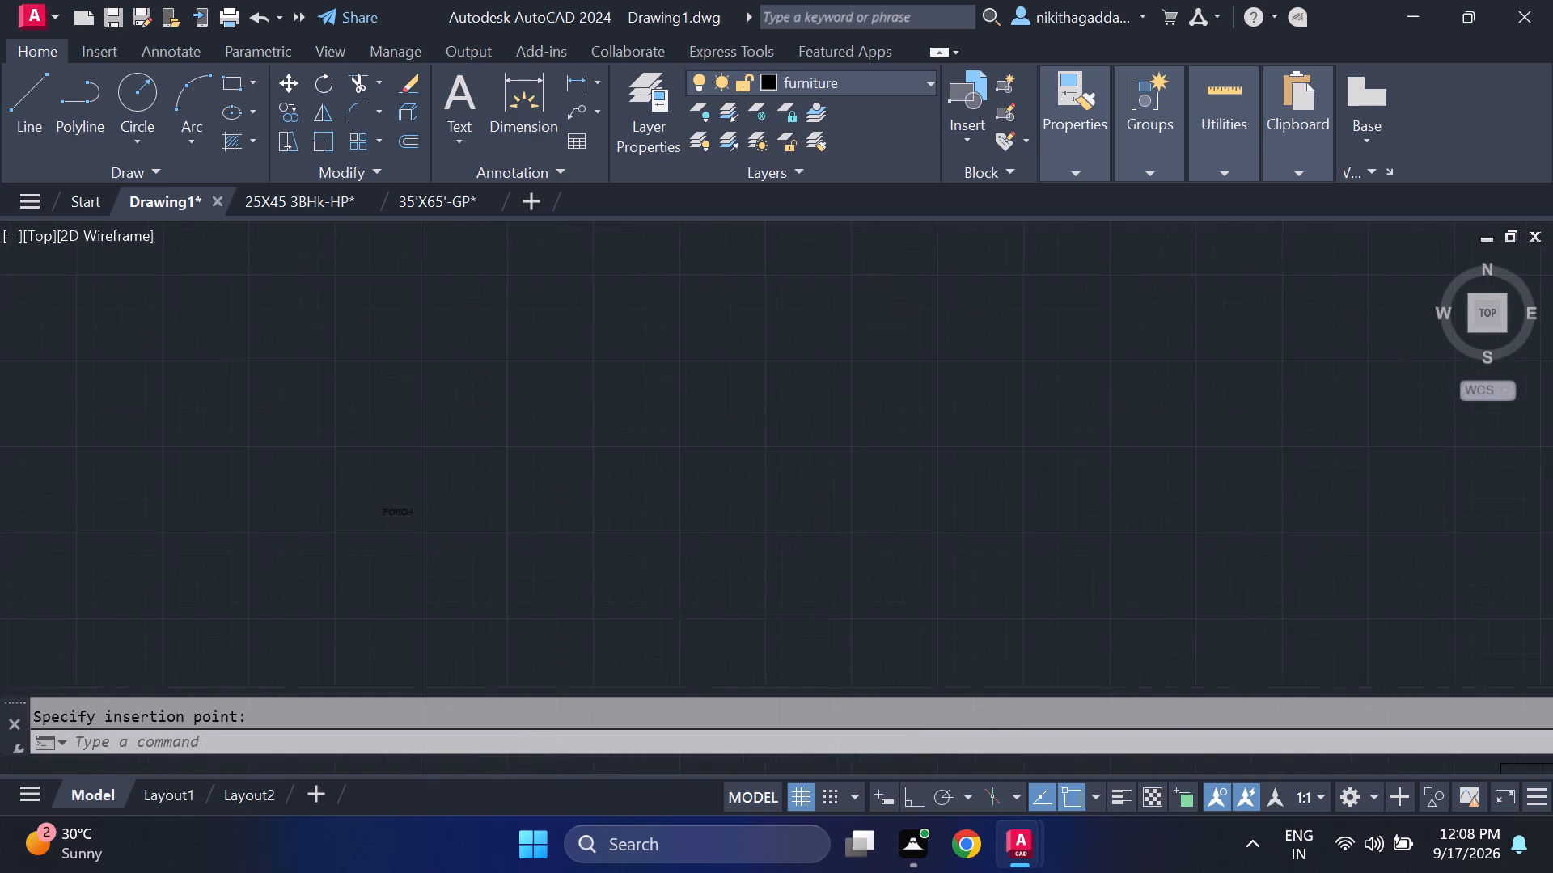
{"action": "scroll", "coordinate": [420, 512], "scroll_direction": "down", "scroll_amount": 4}
{"action": "scroll", "coordinate": [421, 550], "scroll_direction": "up", "scroll_amount": 4}
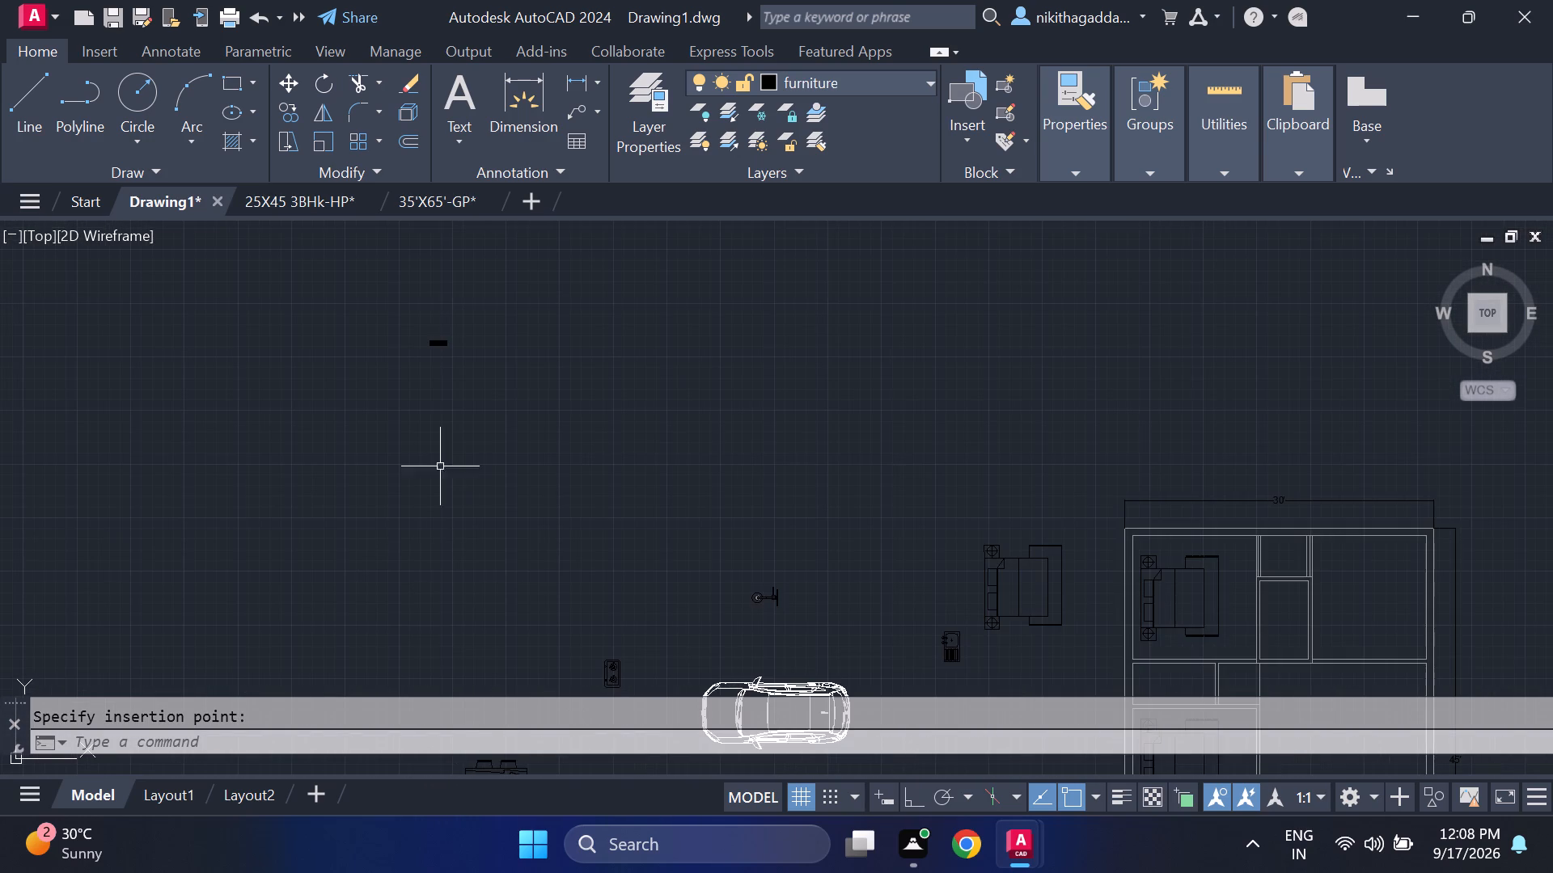
{"action": "scroll", "coordinate": [421, 319], "scroll_direction": "up", "scroll_amount": 3}
{"action": "scroll", "coordinate": [417, 428], "scroll_direction": "down", "scroll_amount": 5}
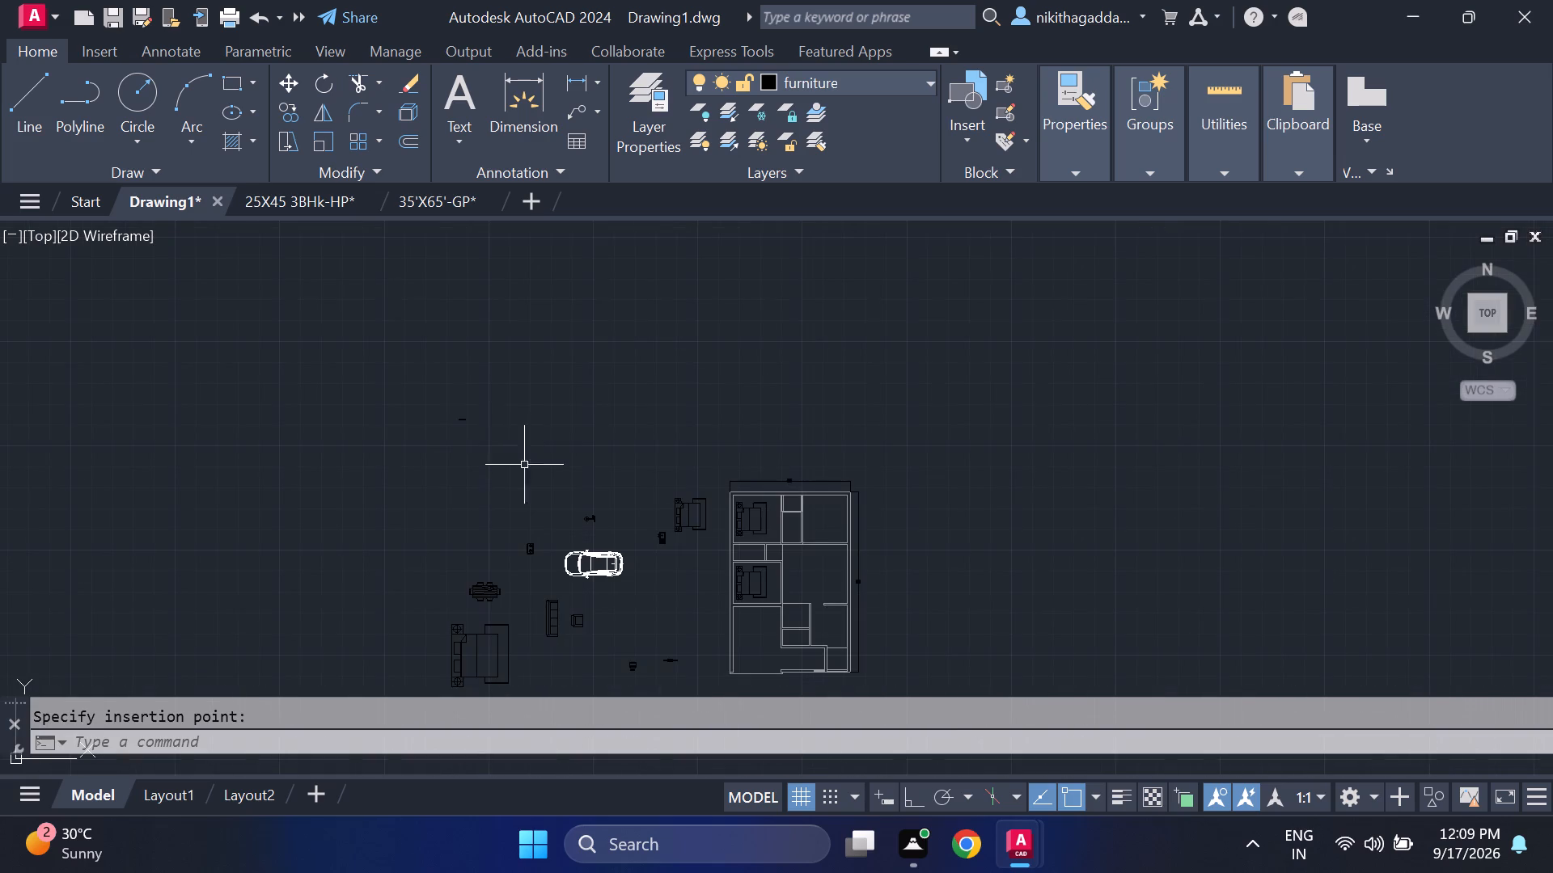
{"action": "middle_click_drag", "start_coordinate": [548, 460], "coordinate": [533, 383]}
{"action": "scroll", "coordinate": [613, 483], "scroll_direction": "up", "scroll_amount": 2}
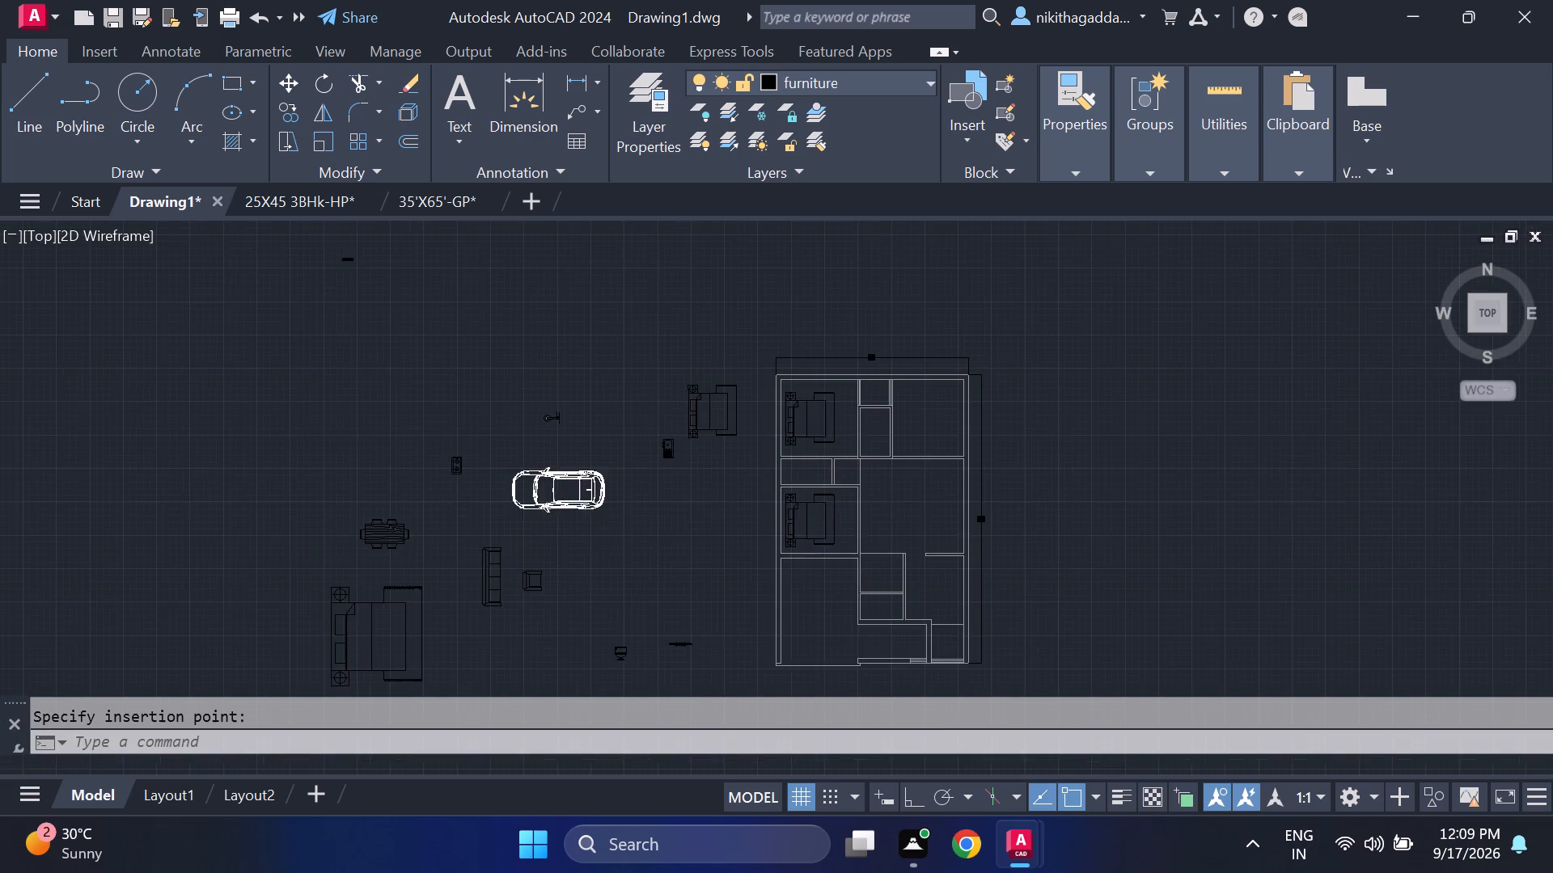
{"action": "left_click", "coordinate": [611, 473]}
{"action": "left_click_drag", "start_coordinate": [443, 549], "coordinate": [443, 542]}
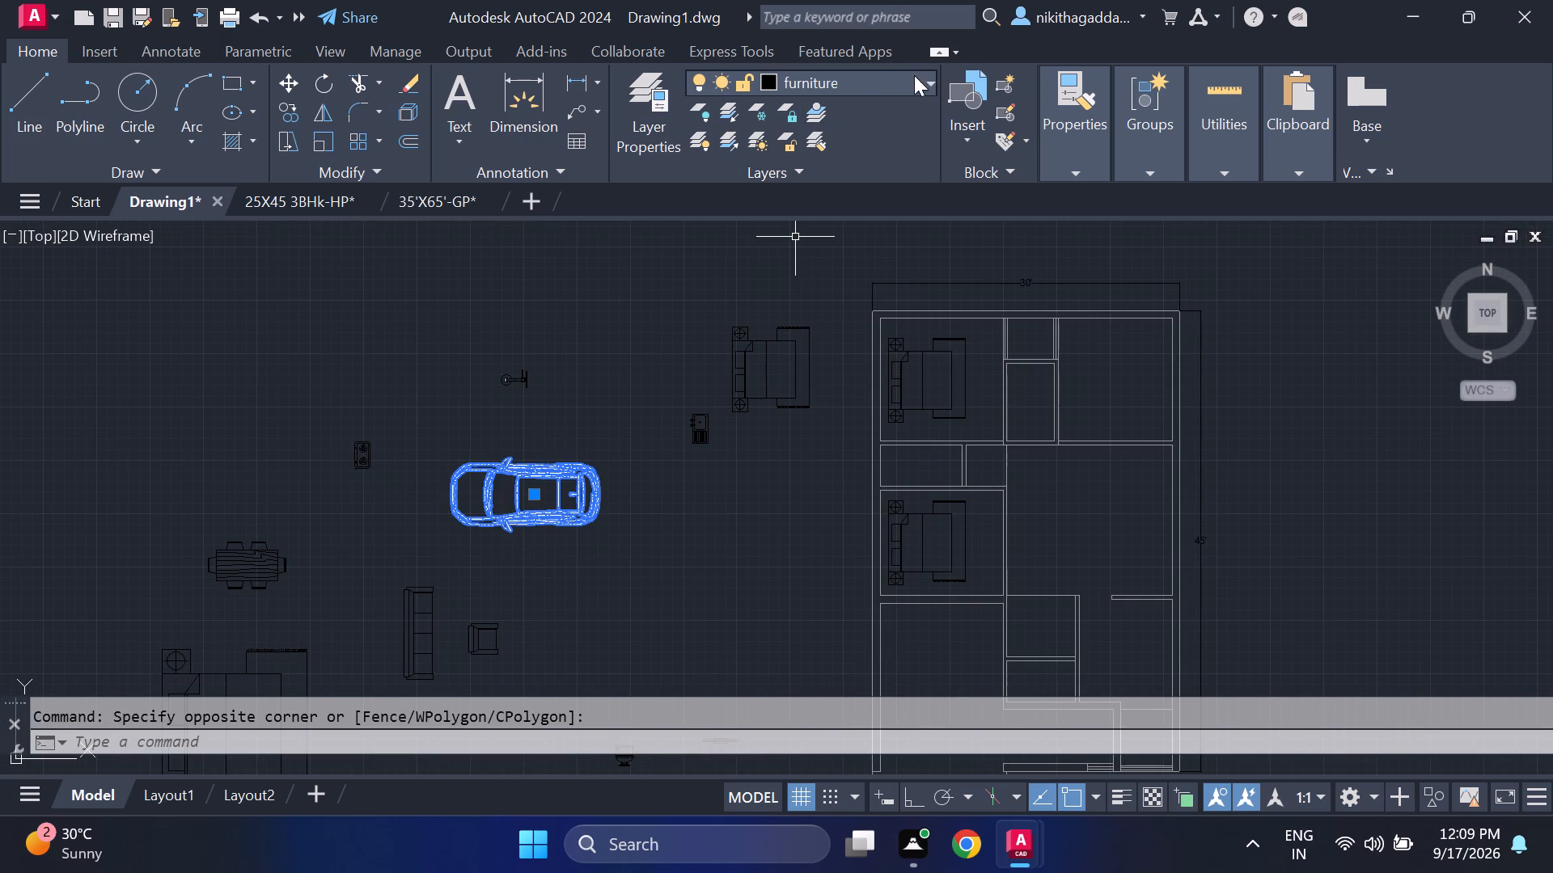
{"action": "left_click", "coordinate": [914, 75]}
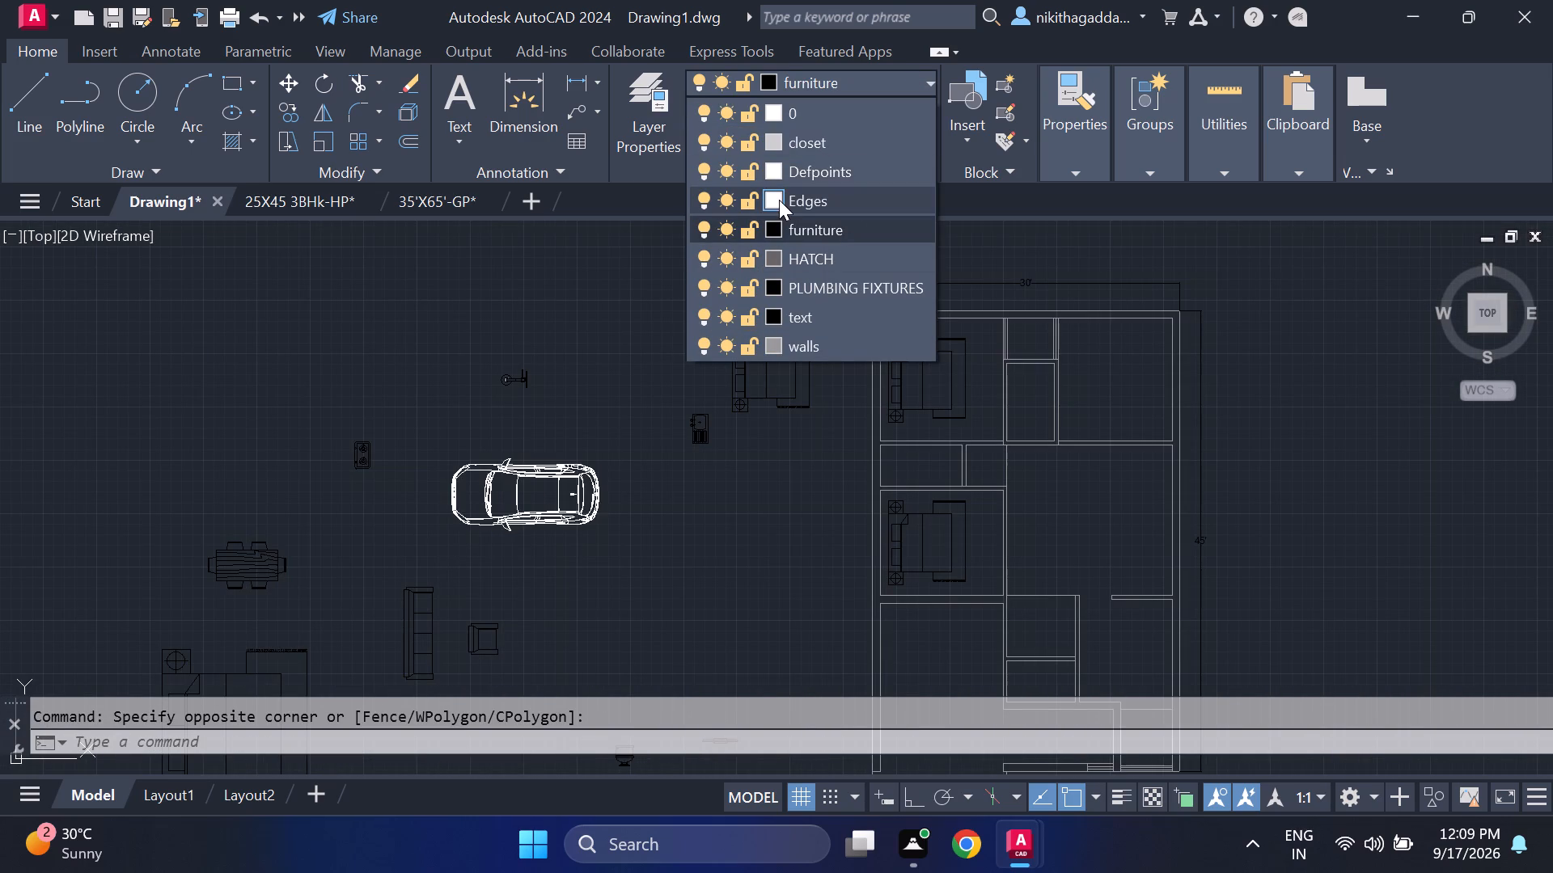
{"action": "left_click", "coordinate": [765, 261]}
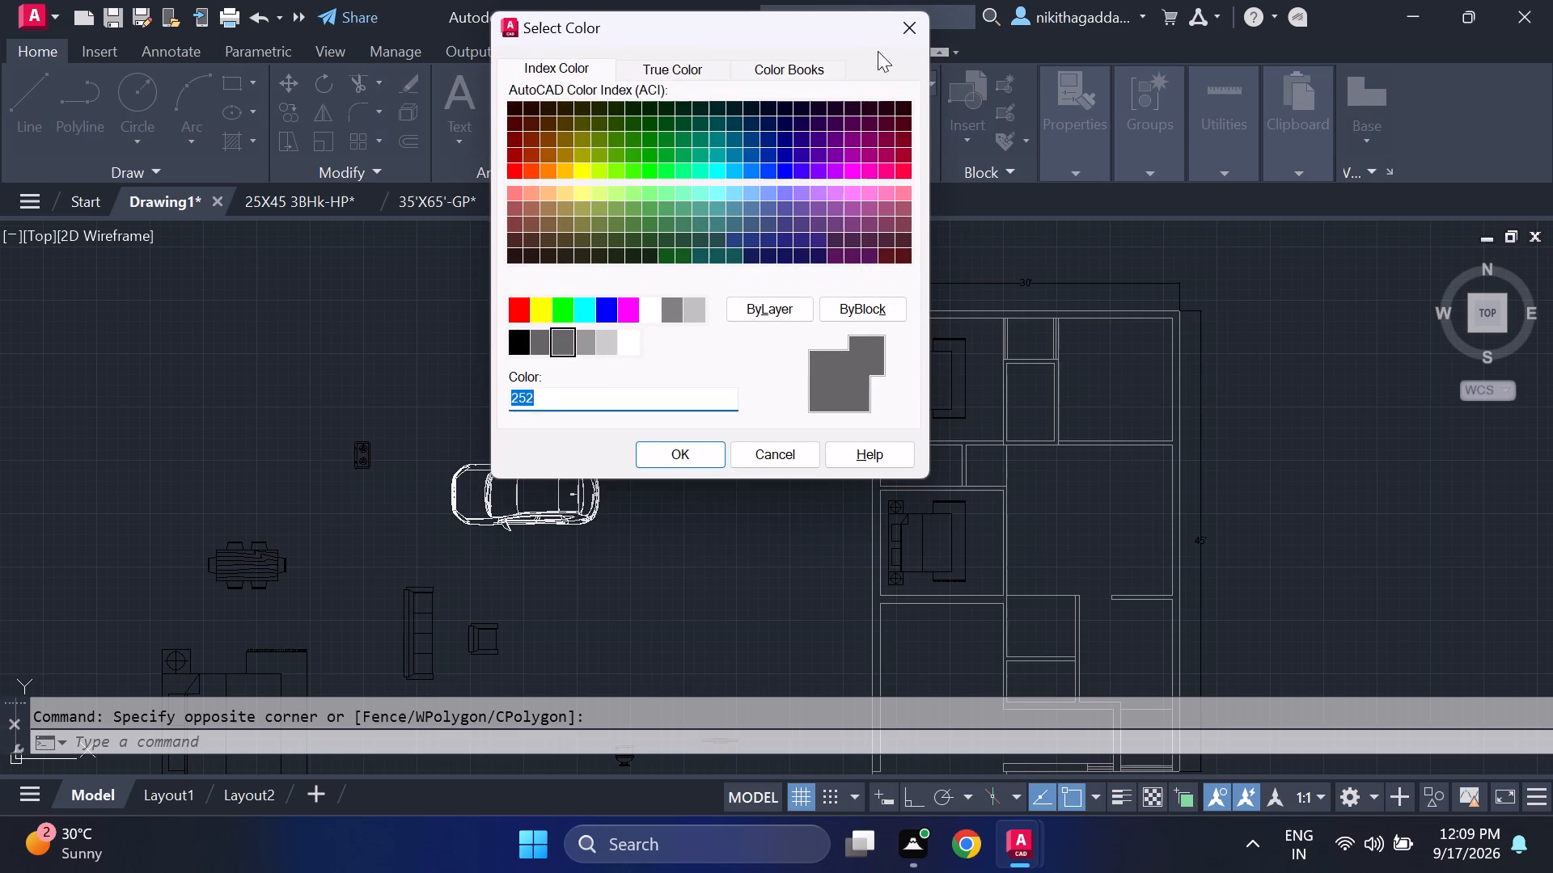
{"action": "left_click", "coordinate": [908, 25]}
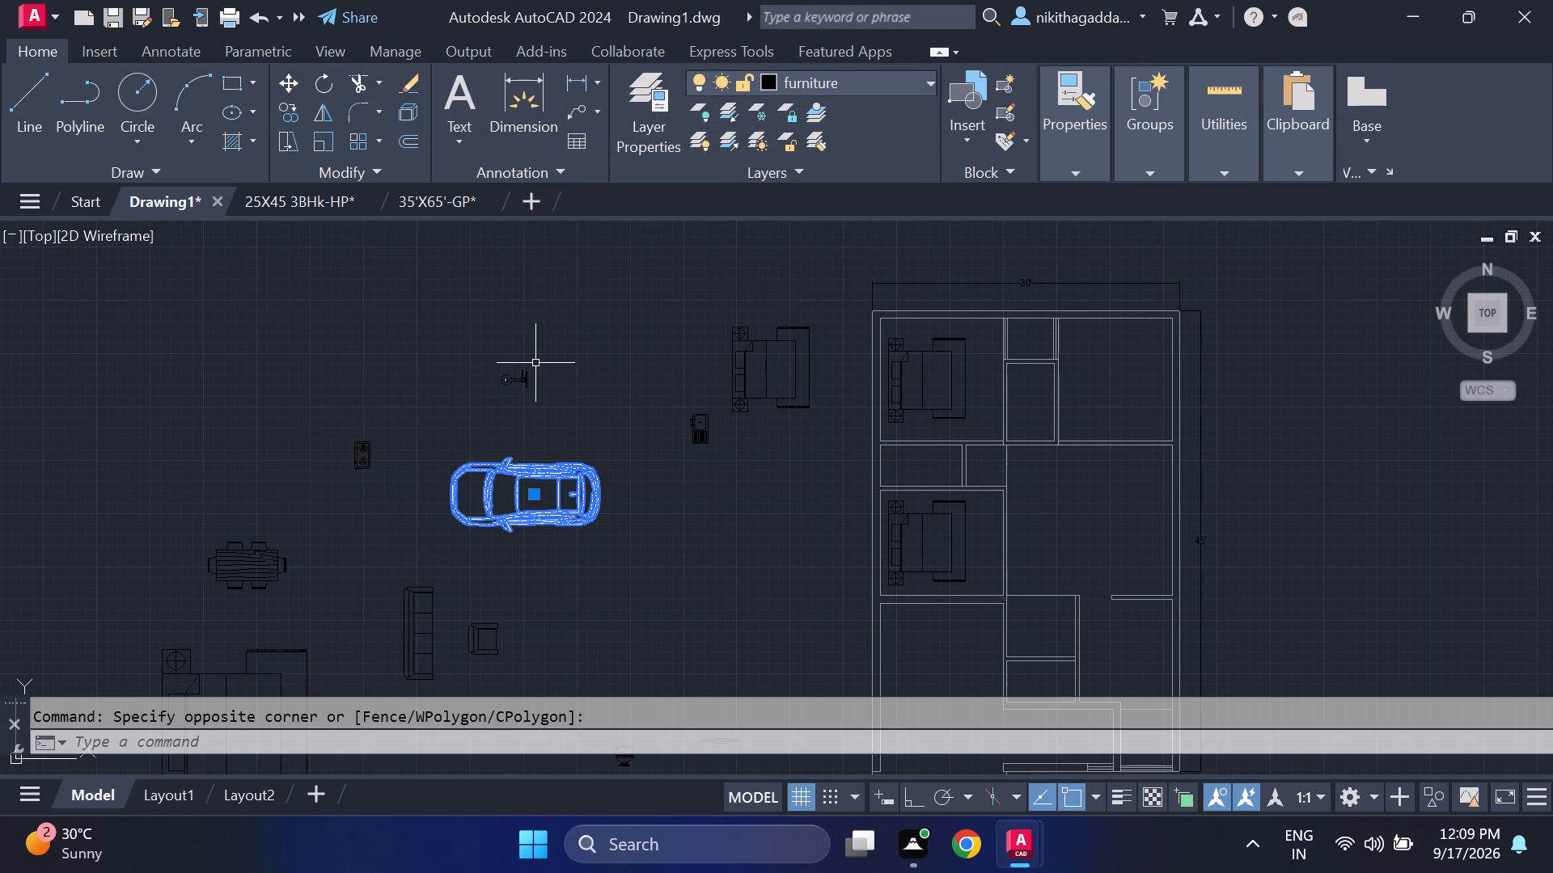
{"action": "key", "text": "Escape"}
Open the drawing named ground floor plan from the Documents folder.
{"action": "scroll", "coordinate": [486, 356], "scroll_direction": "down", "scroll_amount": 2}
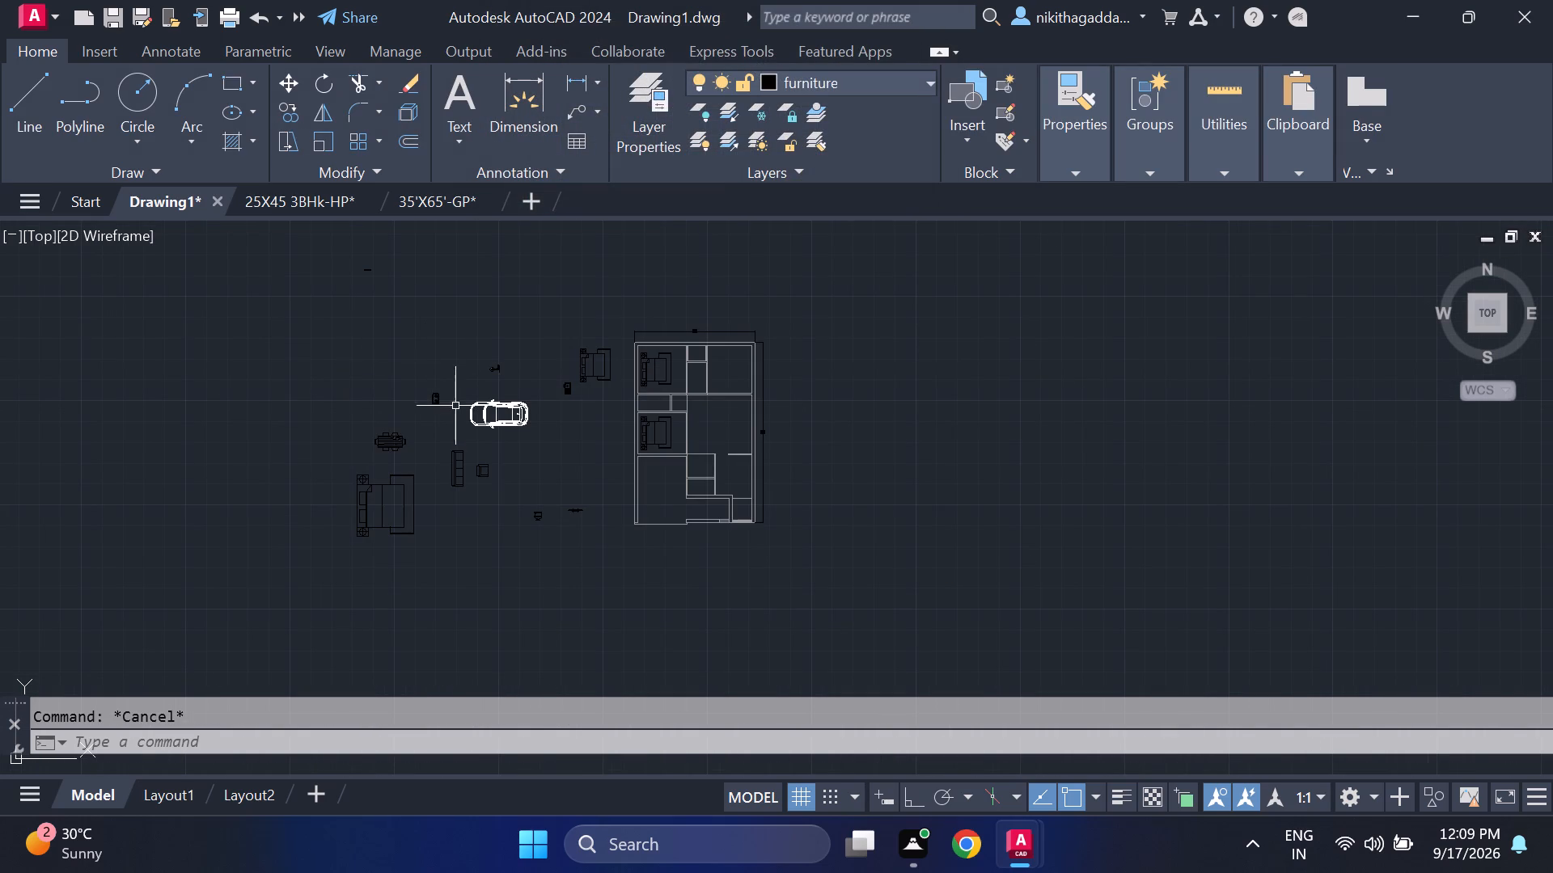
{"action": "left_click", "coordinate": [32, 203]}
{"action": "left_click", "coordinate": [115, 478]}
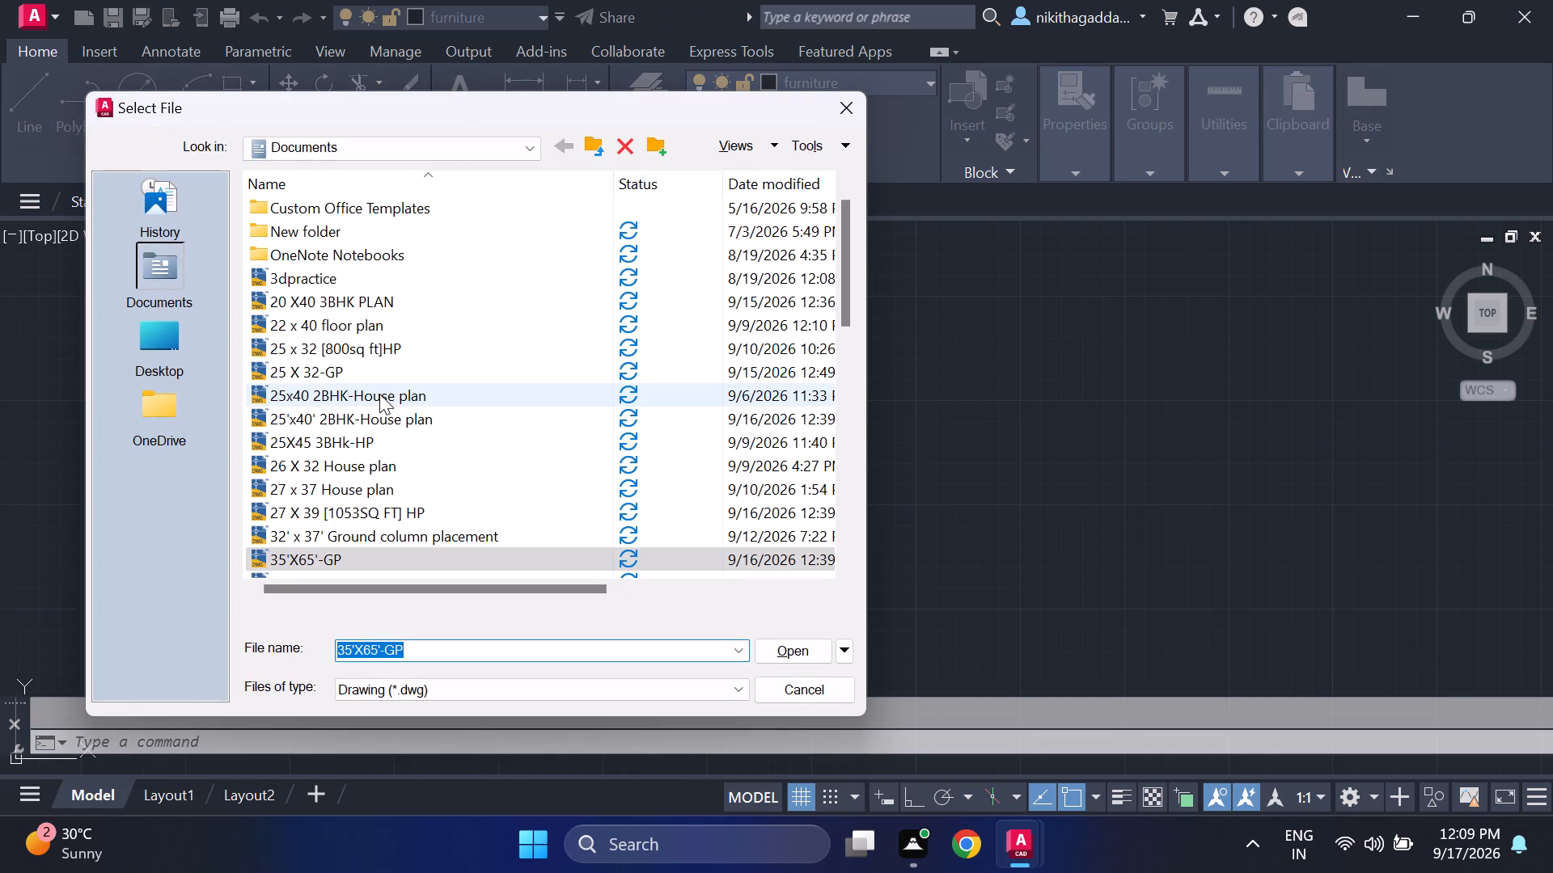
{"action": "scroll", "coordinate": [321, 515], "scroll_direction": "down", "scroll_amount": 1}
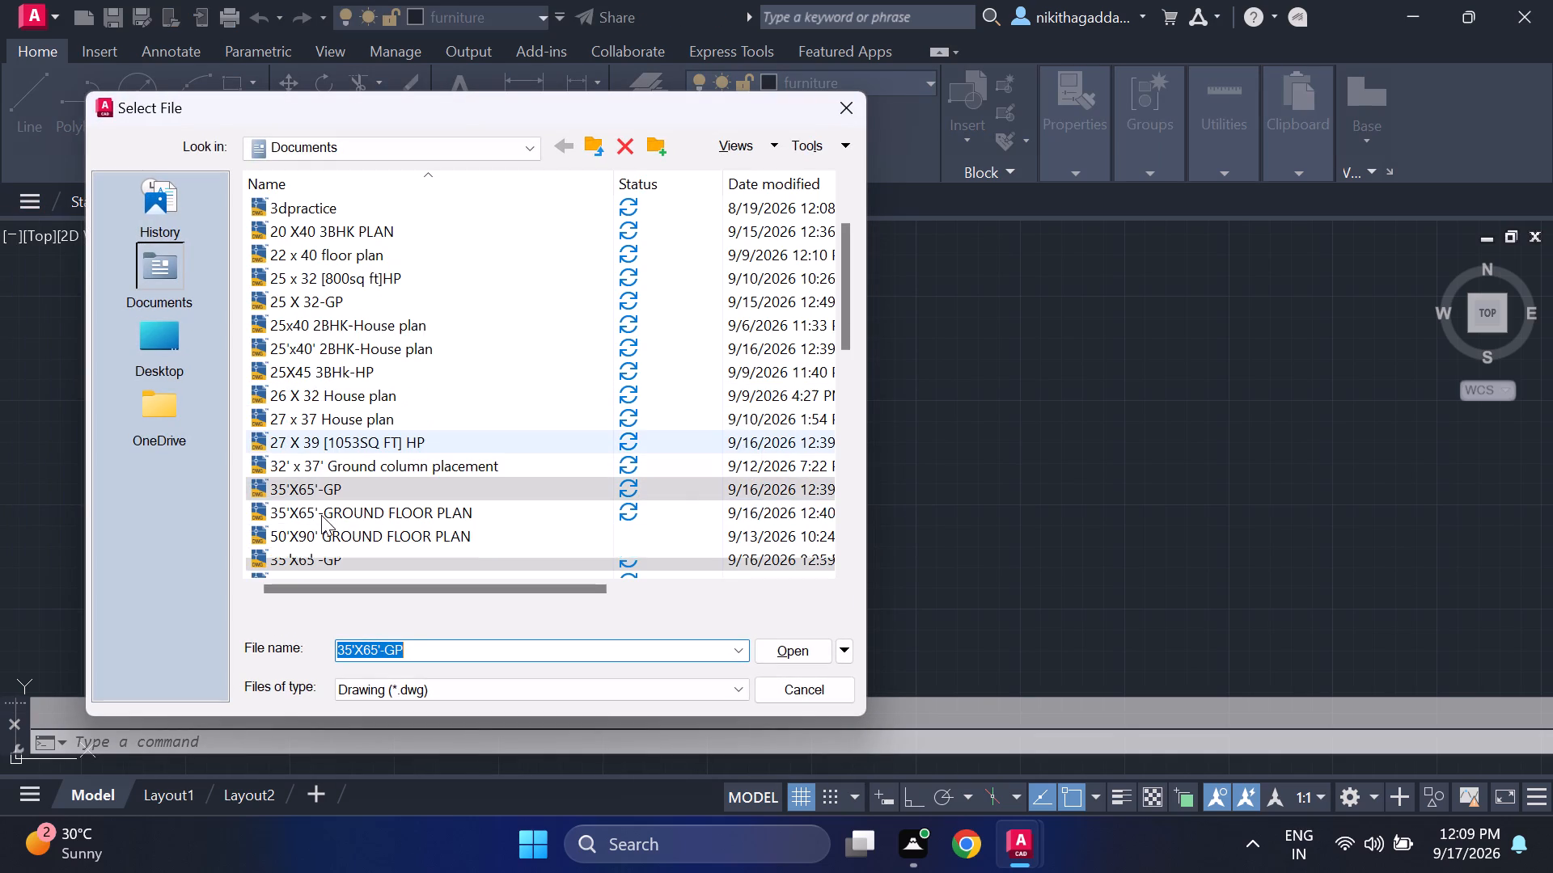
{"action": "left_click", "coordinate": [389, 467]}
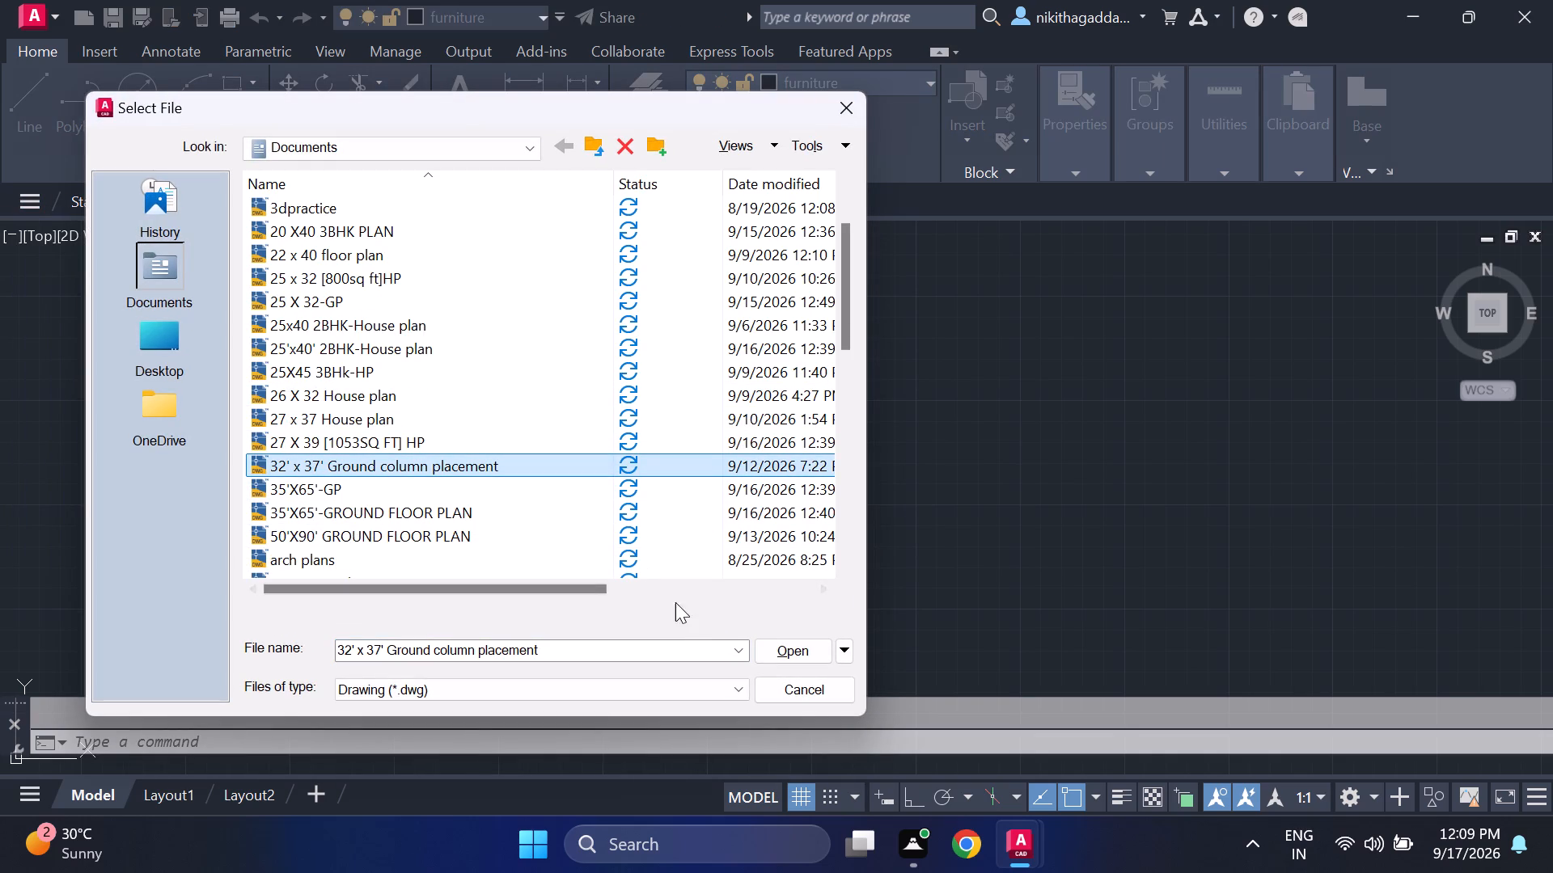
{"action": "scroll", "coordinate": [391, 503], "scroll_direction": "down", "scroll_amount": 5}
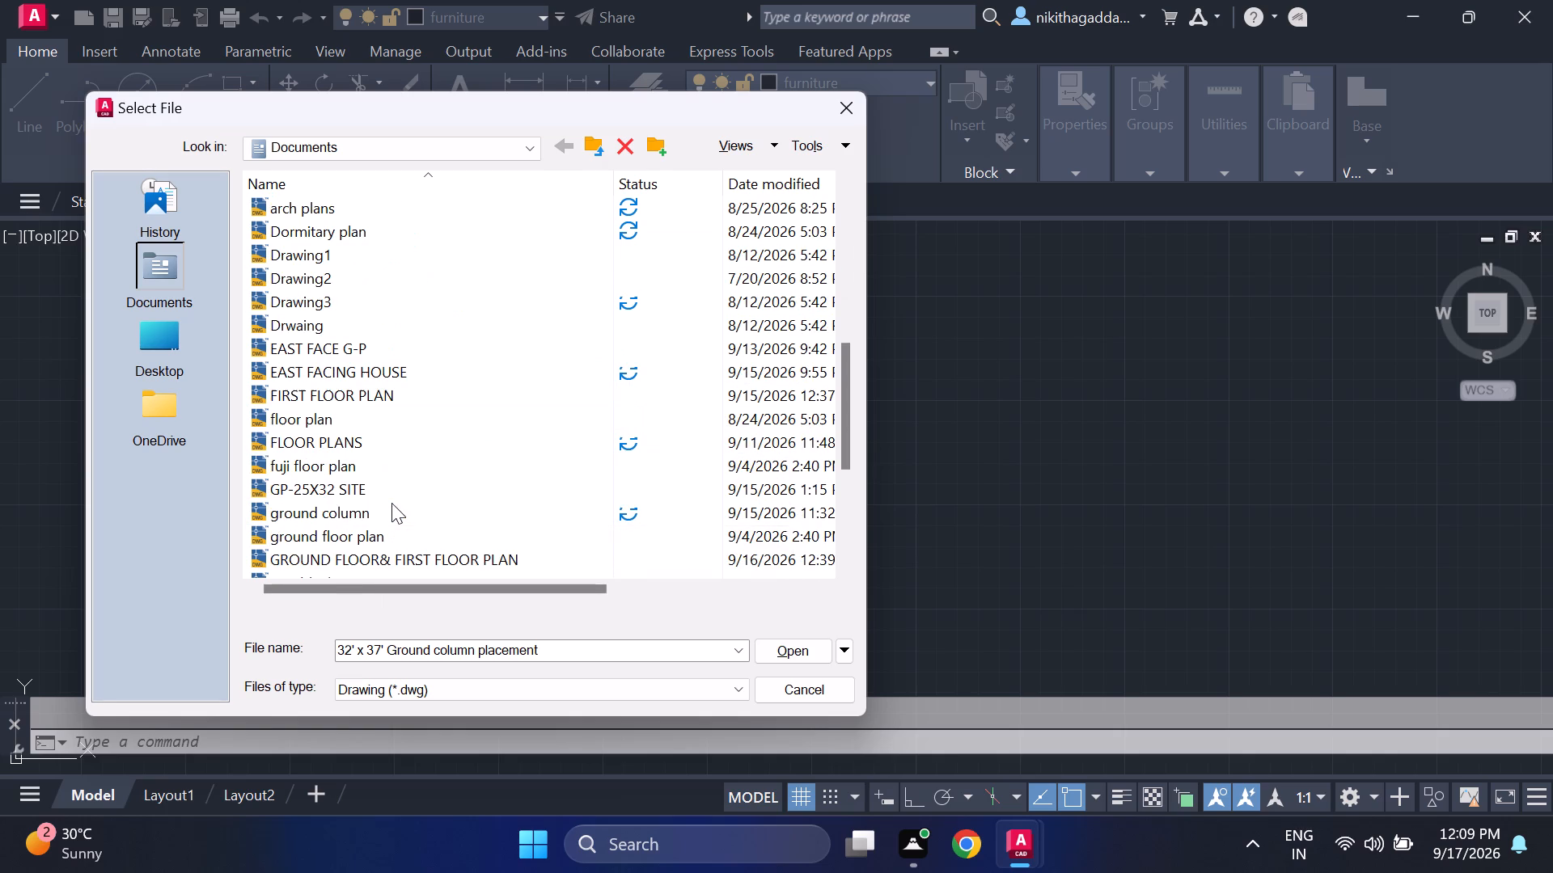
{"action": "scroll", "coordinate": [391, 501], "scroll_direction": "down", "scroll_amount": 5}
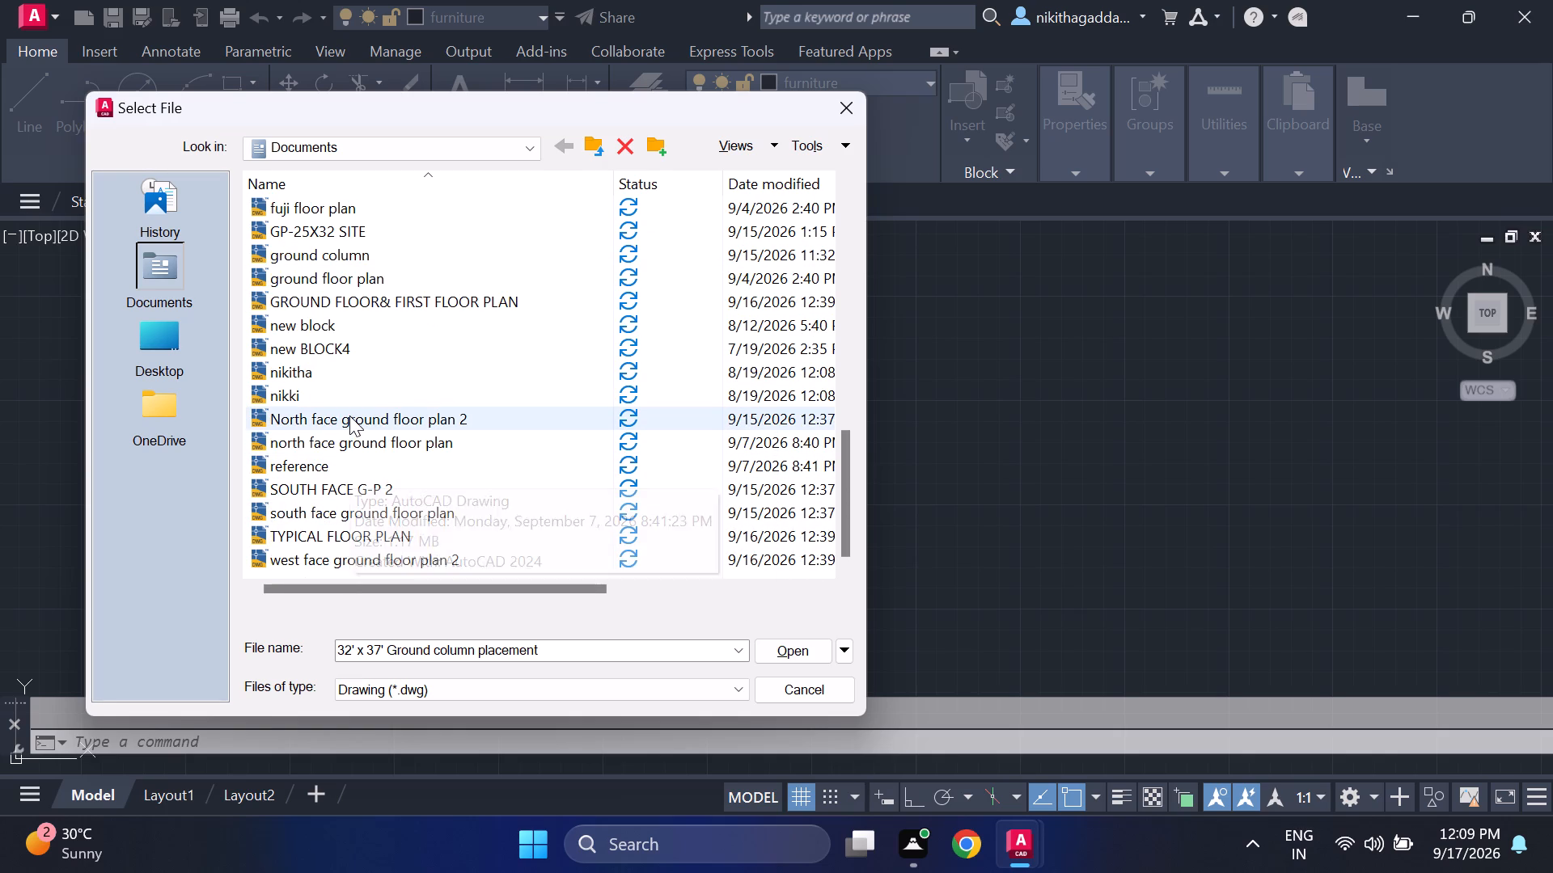
{"action": "scroll", "coordinate": [349, 415], "scroll_direction": "down", "scroll_amount": 5}
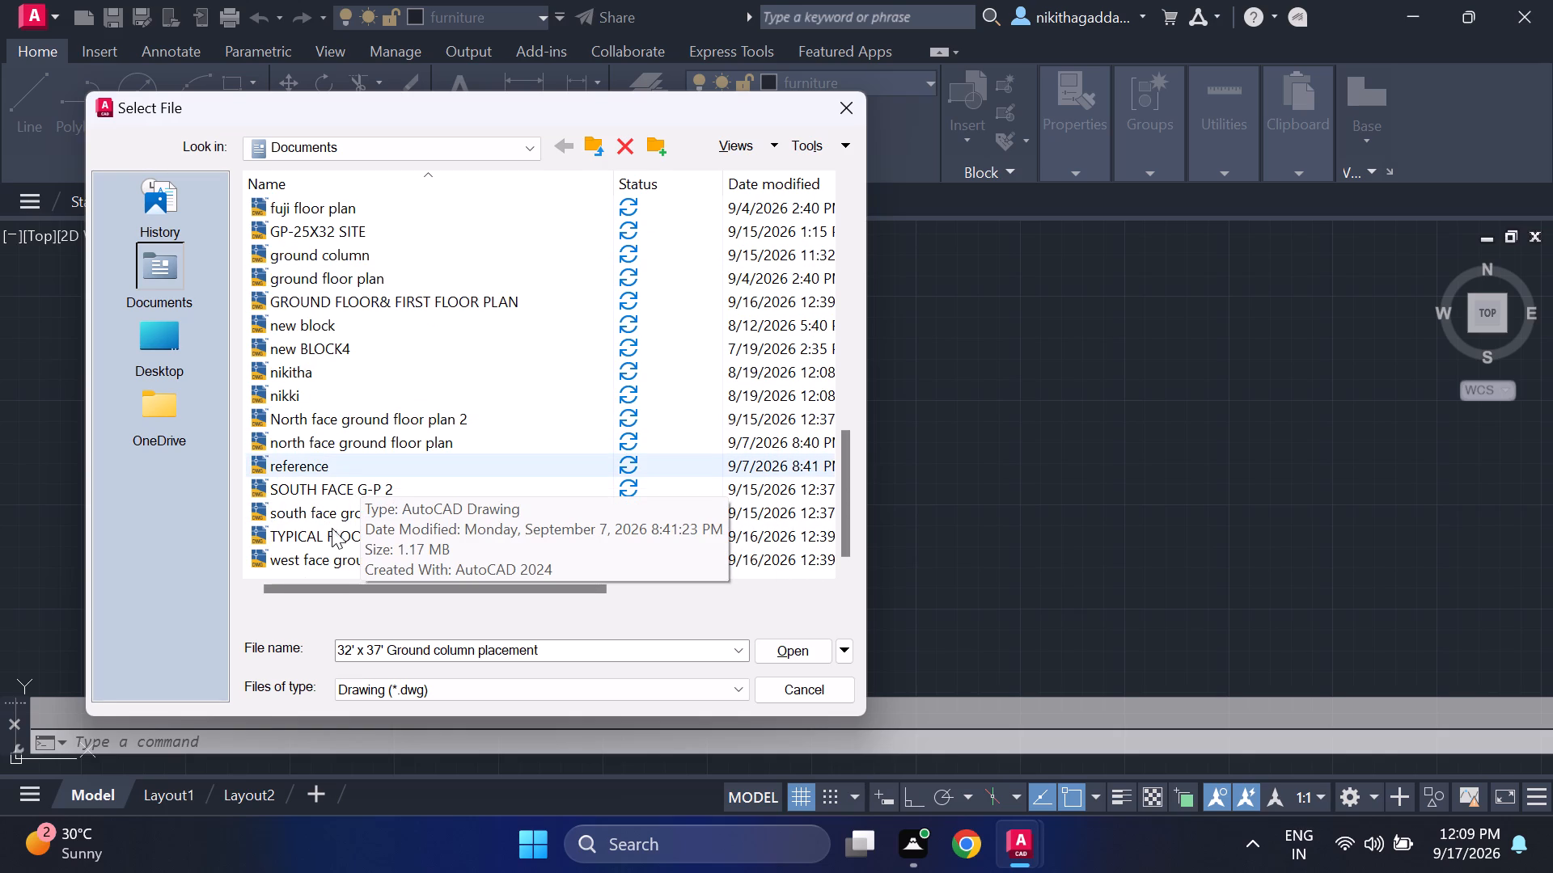
{"action": "scroll", "coordinate": [319, 529], "scroll_direction": "up", "scroll_amount": 2}
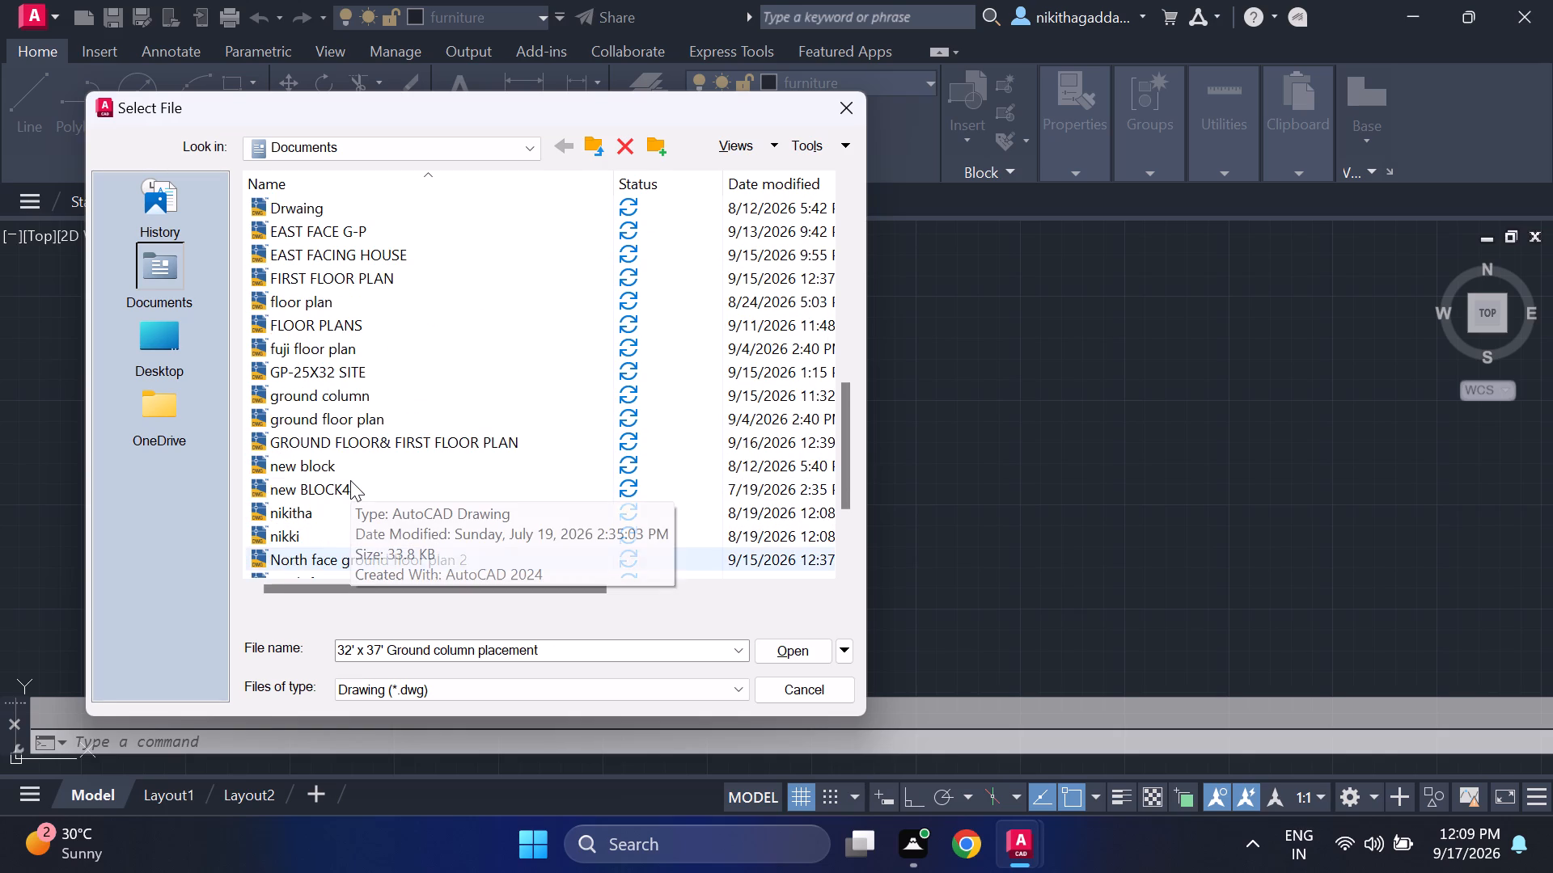
{"action": "scroll", "coordinate": [350, 480], "scroll_direction": "up", "scroll_amount": 1}
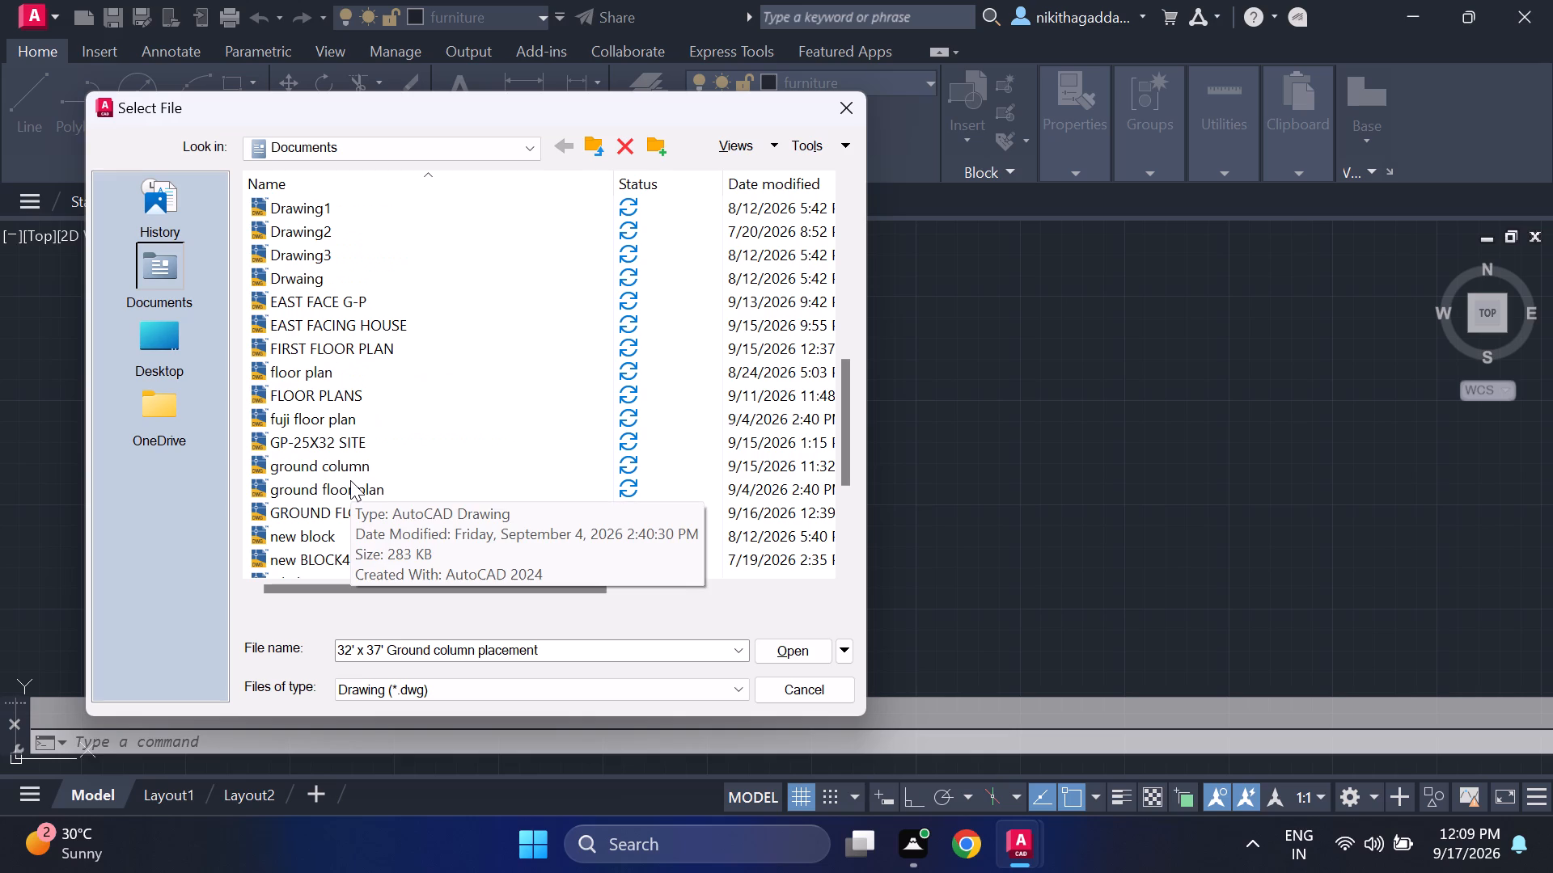
{"action": "left_click", "coordinate": [352, 485]}
{"action": "left_click", "coordinate": [802, 646]}
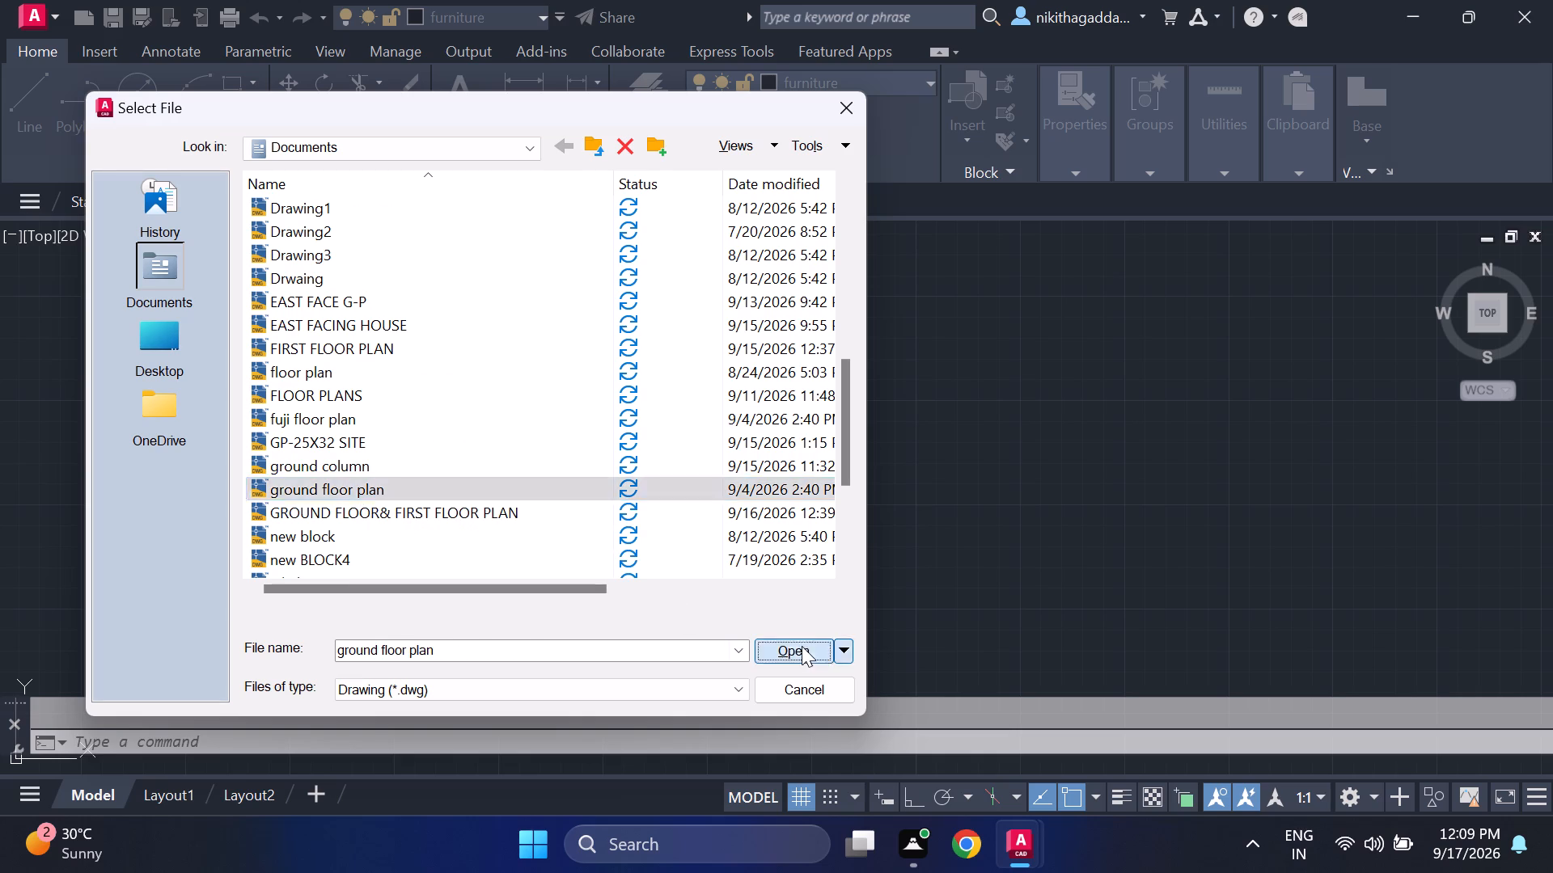
Select the complete wardrobe, including its label and outline, along the upper wall of the 12'-0"X11'-0" bedroom.
{"action": "scroll", "coordinate": [601, 466], "scroll_direction": "down", "scroll_amount": 4}
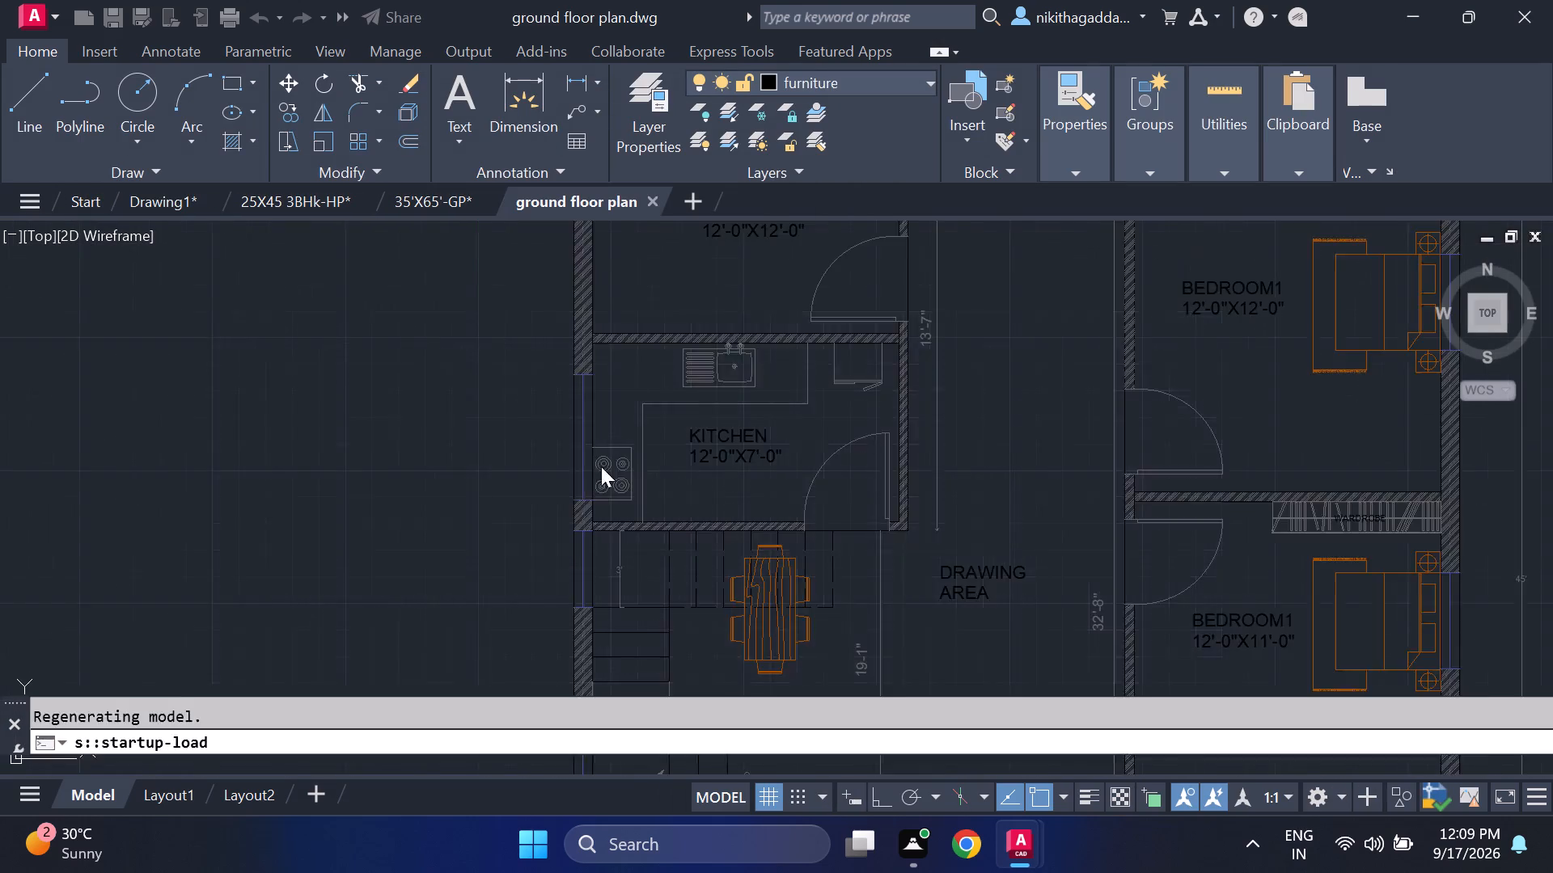
{"action": "scroll", "coordinate": [705, 510], "scroll_direction": "down", "scroll_amount": 1}
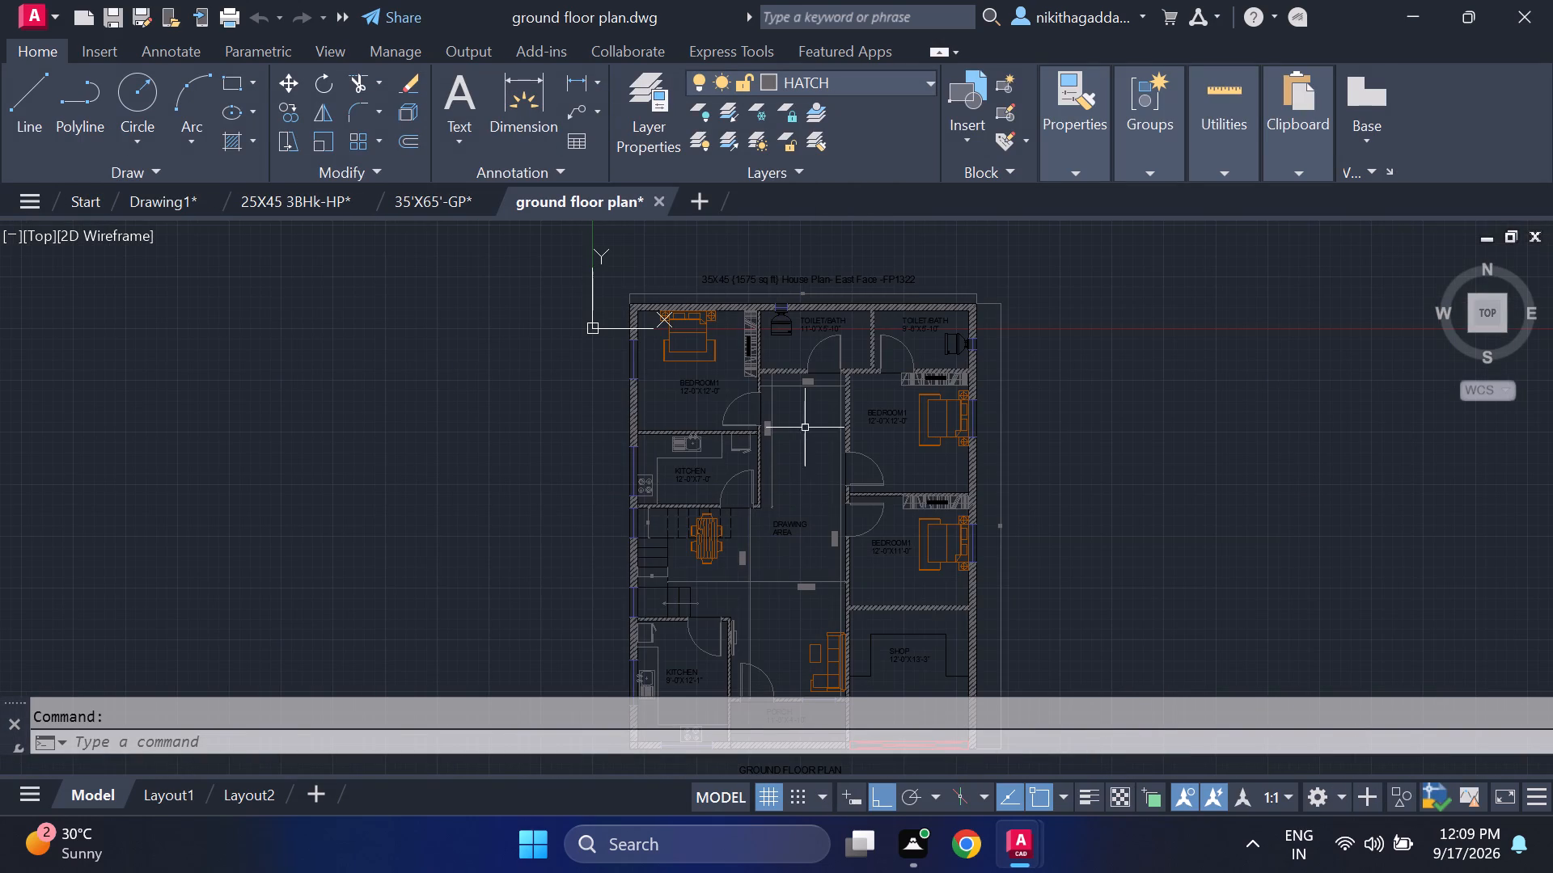
{"action": "middle_click_drag", "start_coordinate": [782, 483], "coordinate": [732, 348]}
{"action": "scroll", "coordinate": [652, 490], "scroll_direction": "up", "scroll_amount": 1}
{"action": "scroll", "coordinate": [825, 349], "scroll_direction": "up", "scroll_amount": 1}
{"action": "middle_click_drag", "start_coordinate": [826, 365], "coordinate": [820, 469]}
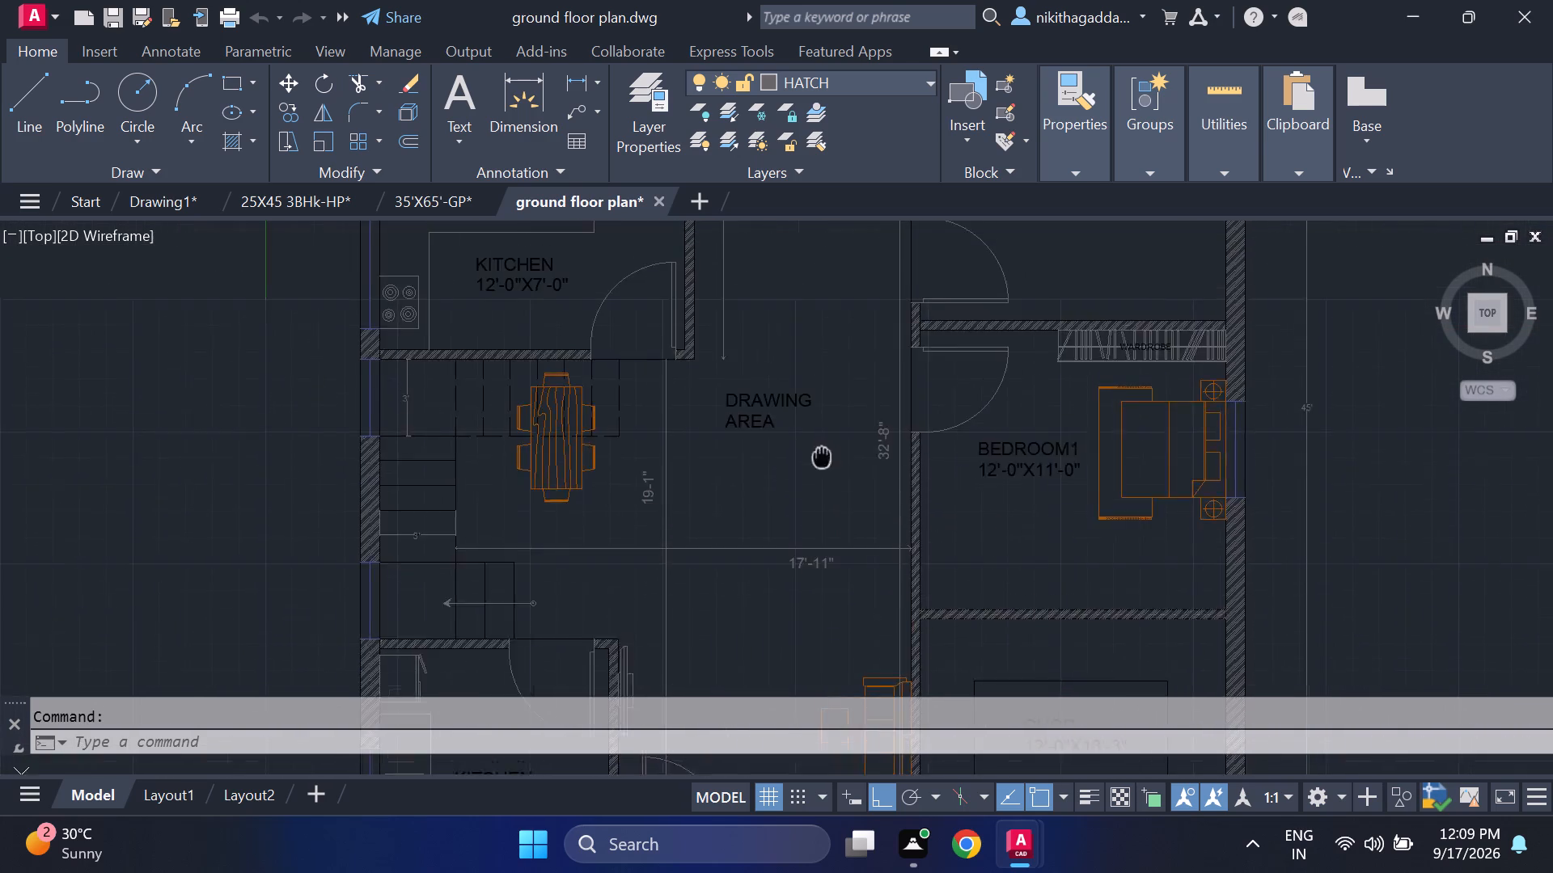
{"action": "middle_click_drag", "start_coordinate": [820, 469], "coordinate": [700, 562]}
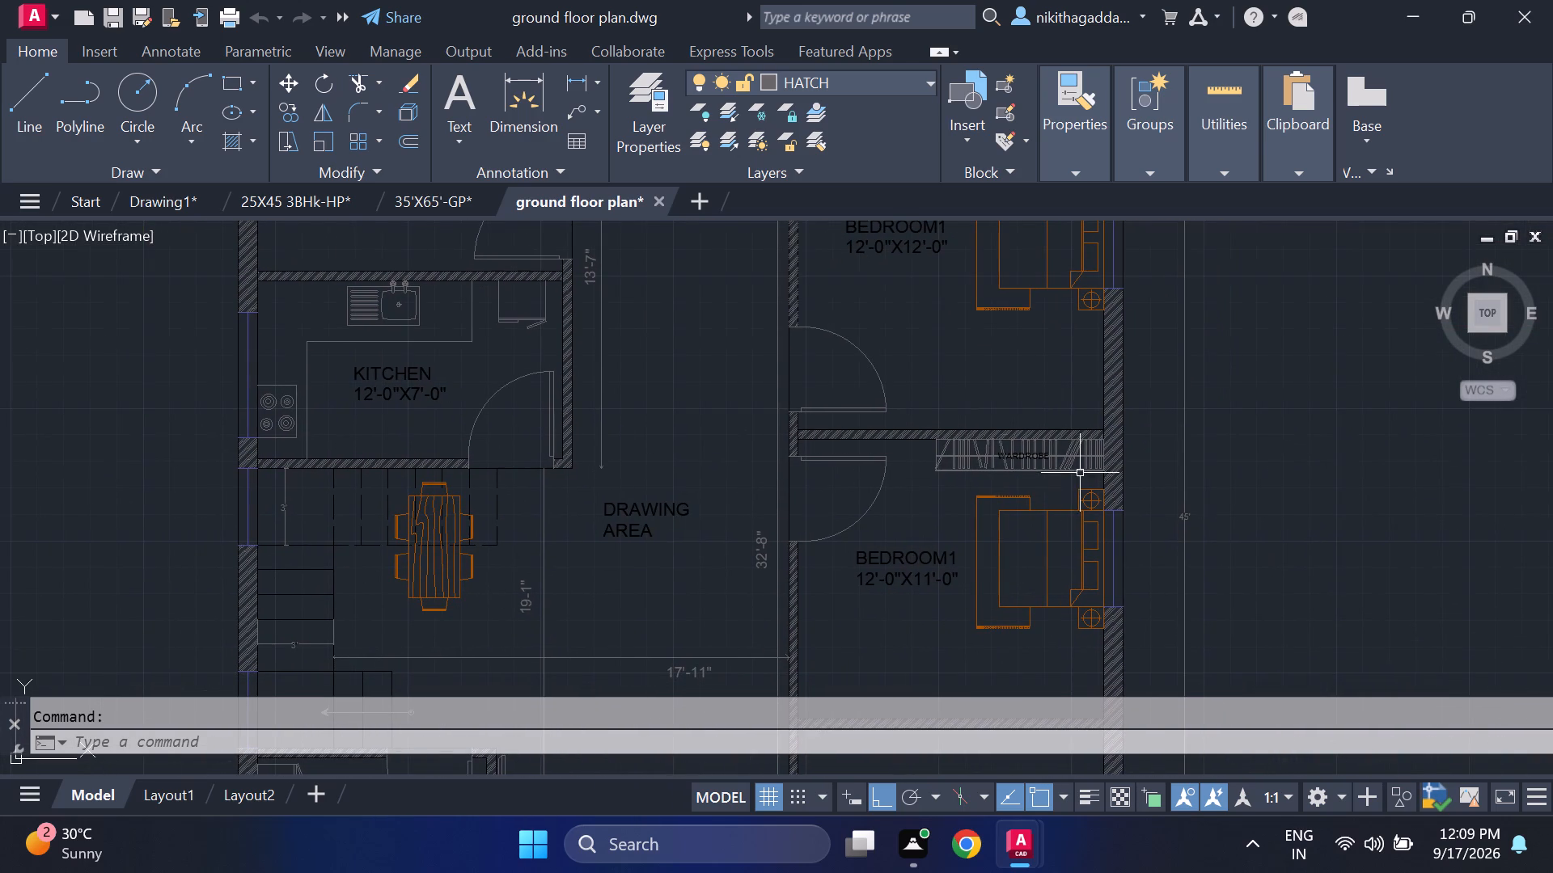
{"action": "scroll", "coordinate": [1069, 453], "scroll_direction": "up", "scroll_amount": 4}
{"action": "left_click_drag", "start_coordinate": [1162, 393], "coordinate": [1043, 466]}
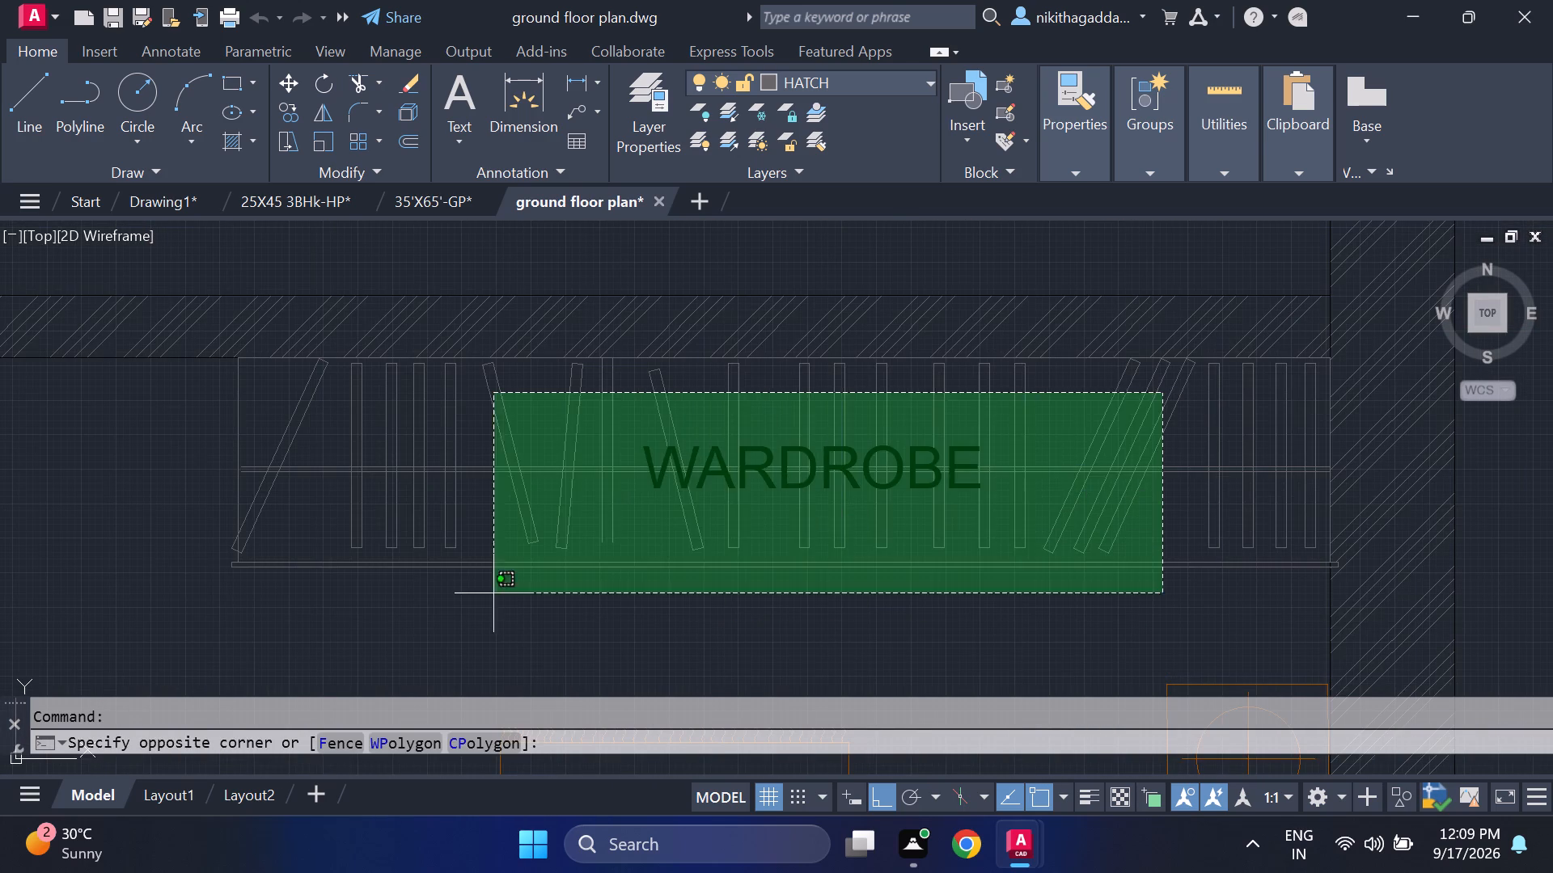
{"action": "left_click", "coordinate": [129, 619]}
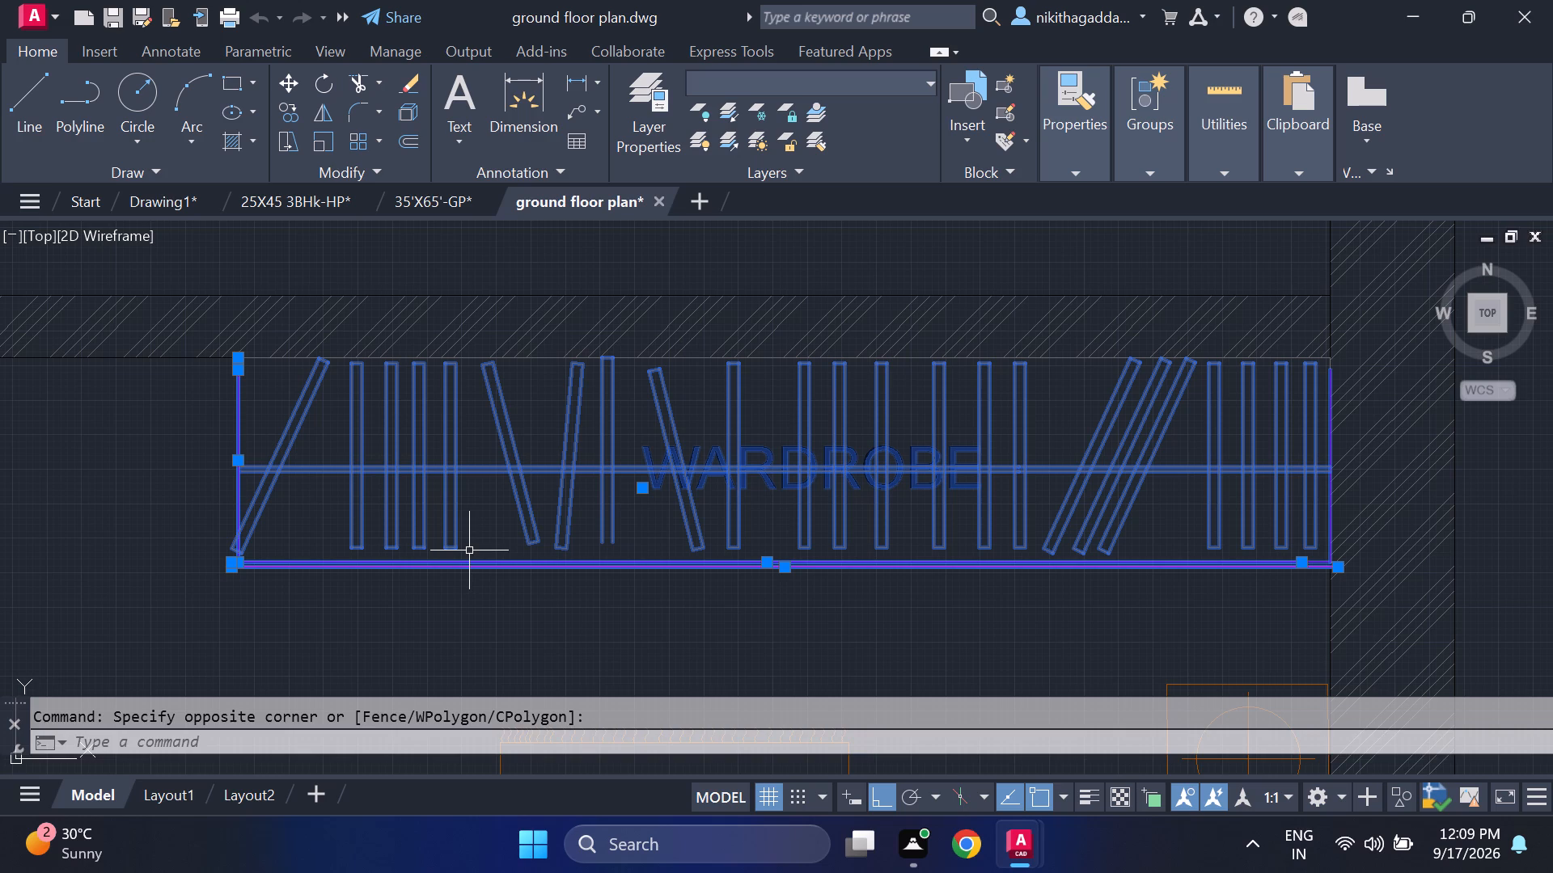
{"action": "left_click", "coordinate": [629, 361]}
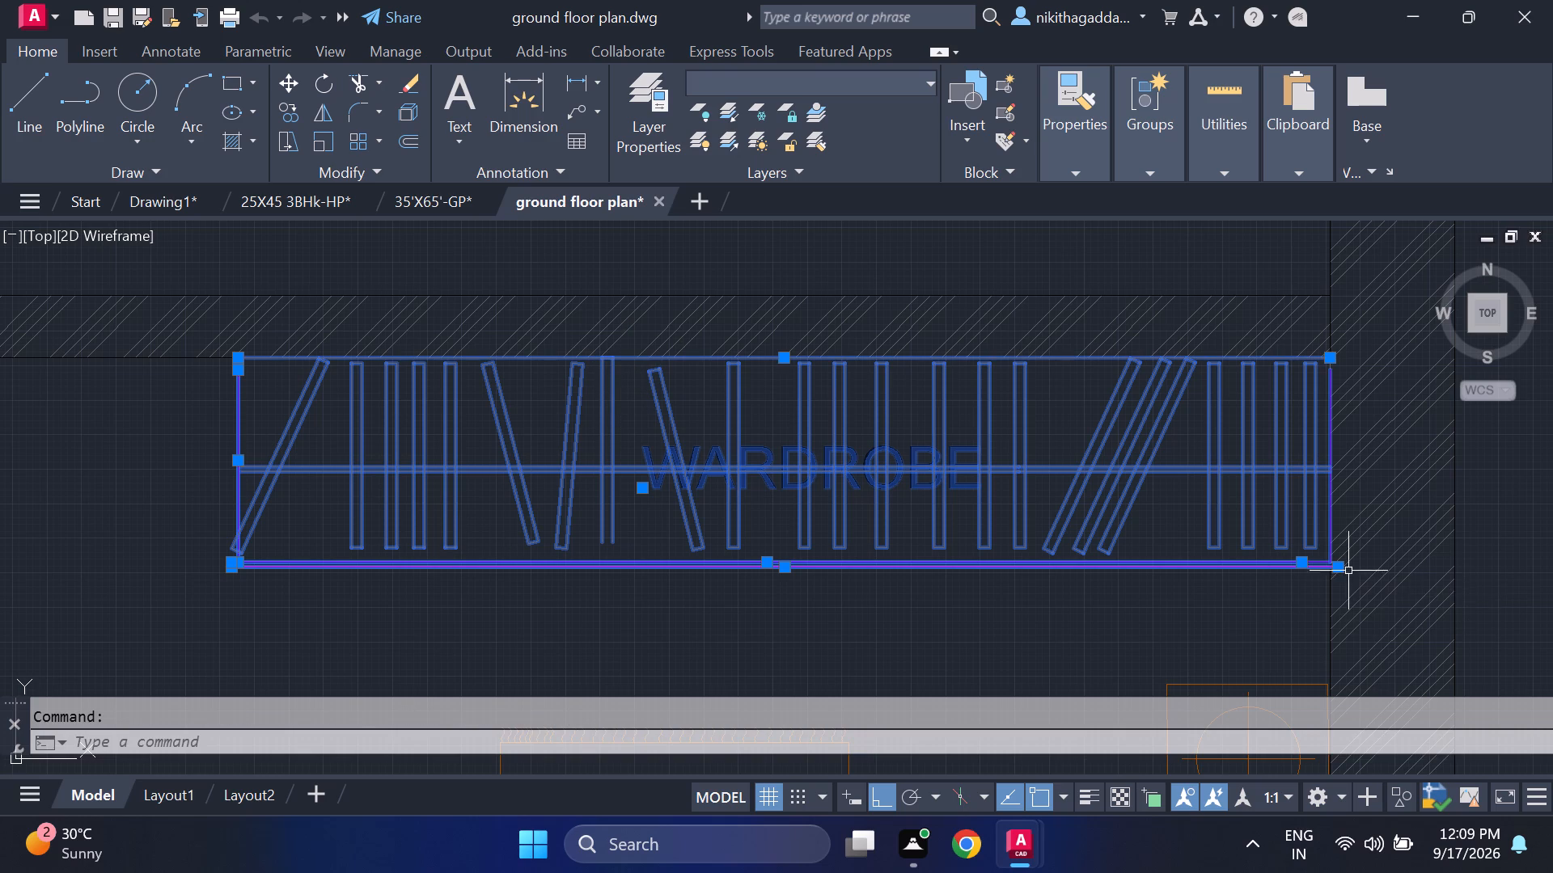
{"action": "scroll", "coordinate": [1347, 567], "scroll_direction": "up", "scroll_amount": 2}
{"action": "scroll", "coordinate": [1268, 576], "scroll_direction": "down", "scroll_amount": 3}
{"action": "scroll", "coordinate": [1073, 590], "scroll_direction": "down", "scroll_amount": 1}
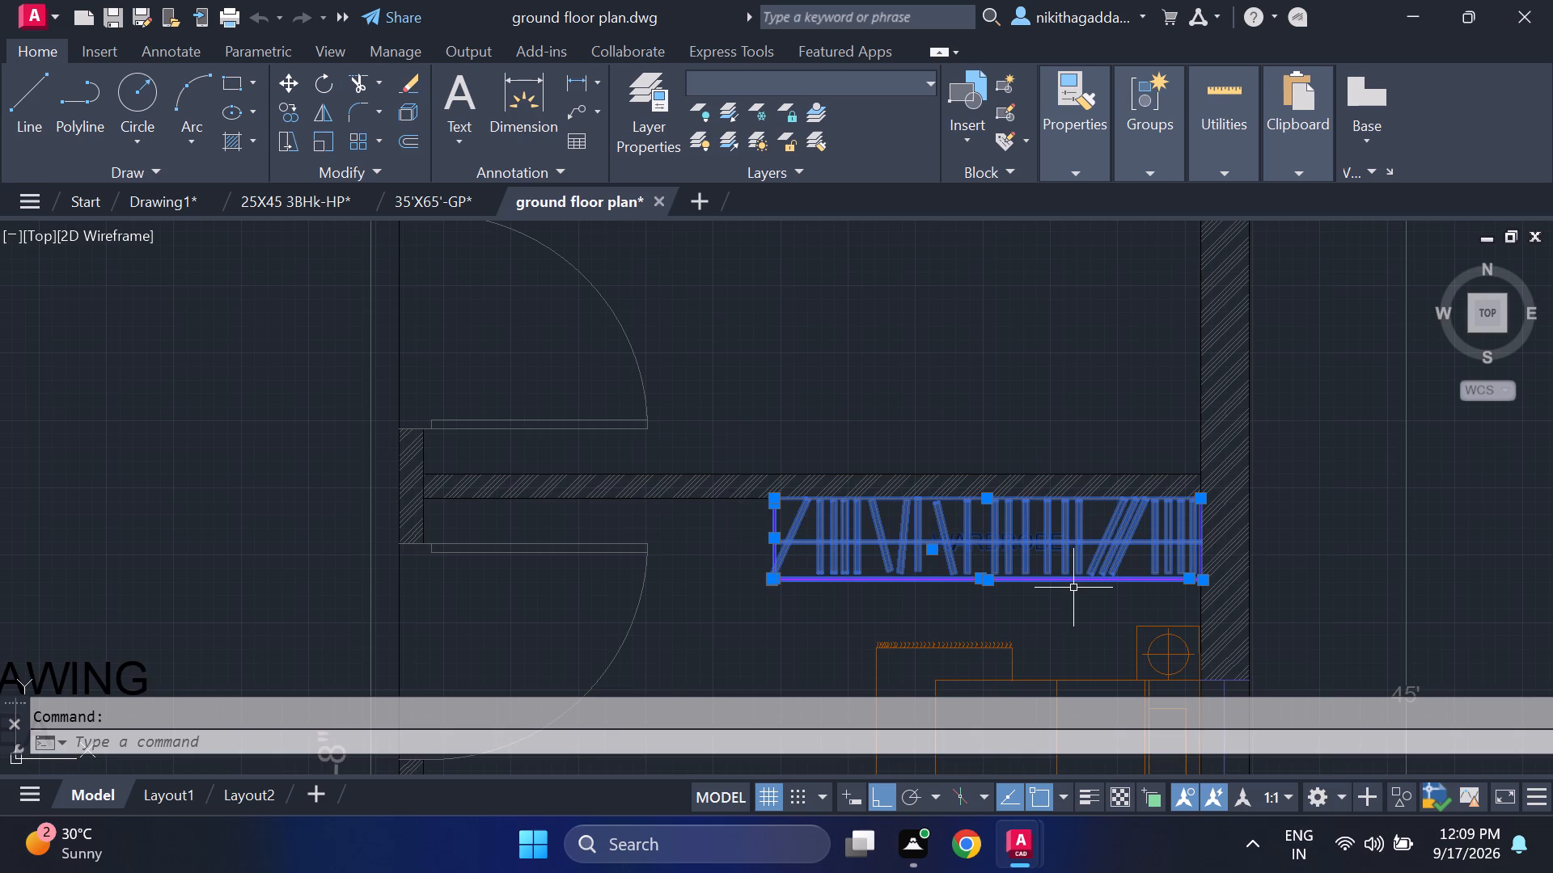
Examine the rest of the ground floor plan for more furniture to reuse, keeping the wardrobe selected.
{"action": "scroll", "coordinate": [852, 453], "scroll_direction": "down", "scroll_amount": 3}
{"action": "middle_click_drag", "start_coordinate": [848, 439], "coordinate": [887, 597]}
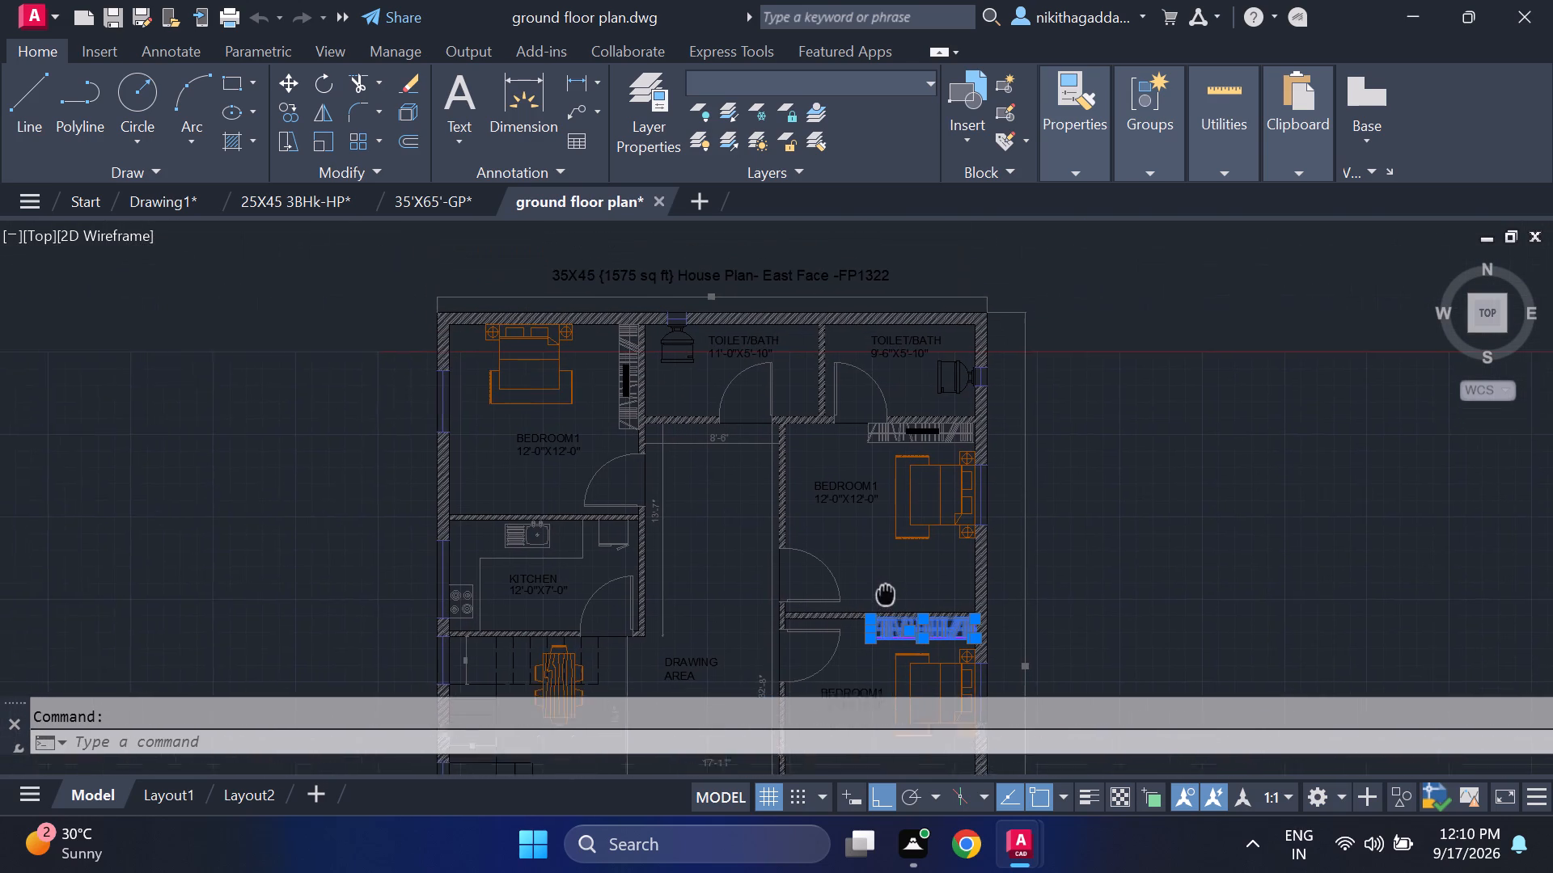
{"action": "middle_click_drag", "start_coordinate": [887, 597], "coordinate": [882, 539]}
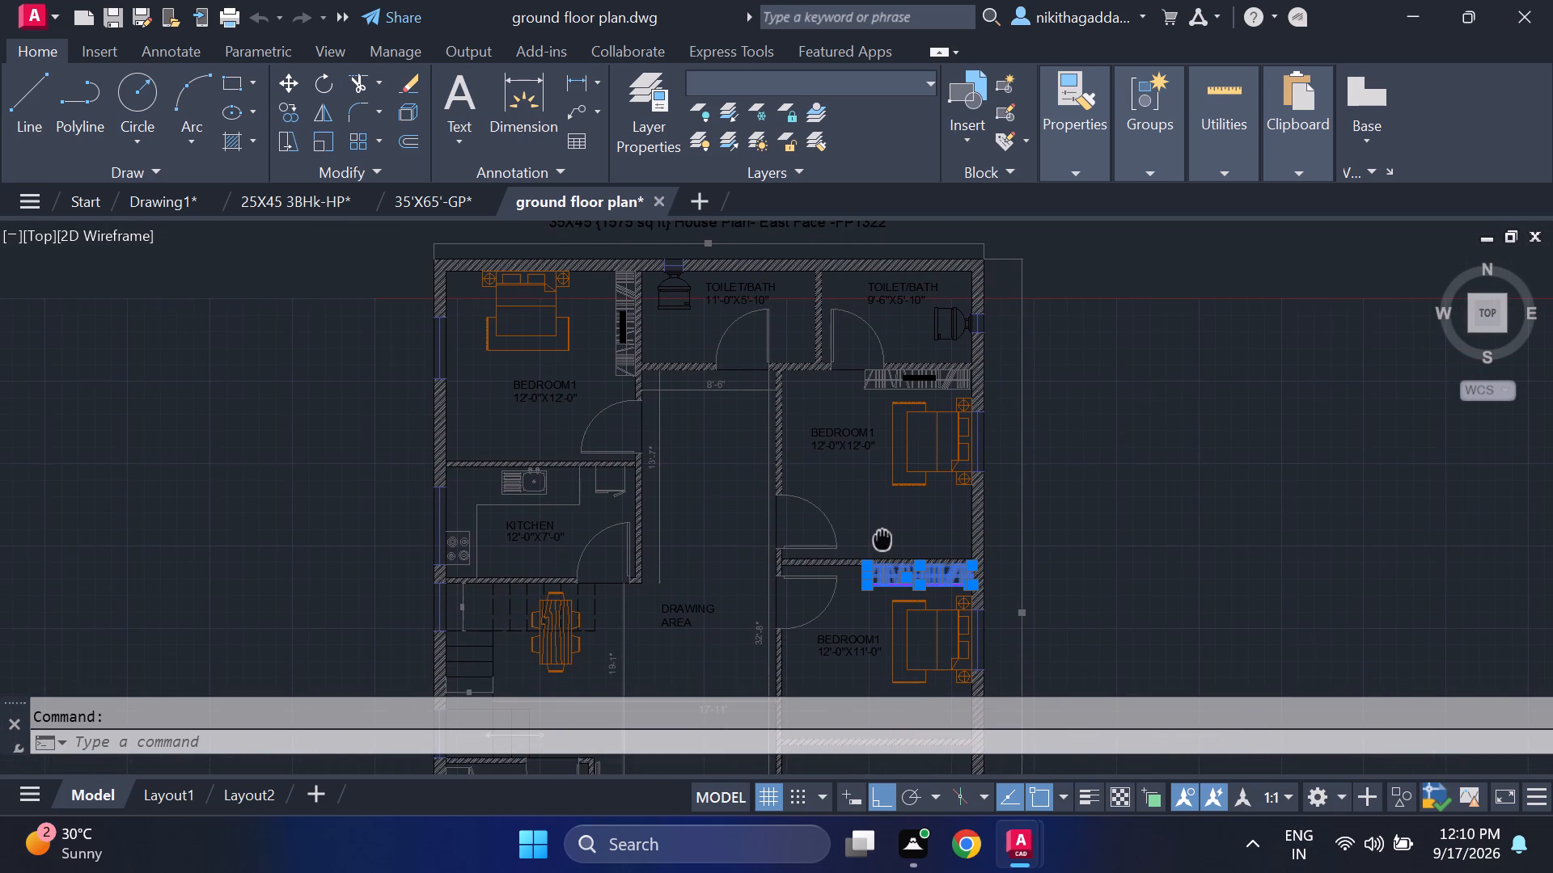
{"action": "middle_click_drag", "start_coordinate": [882, 539], "coordinate": [882, 499]}
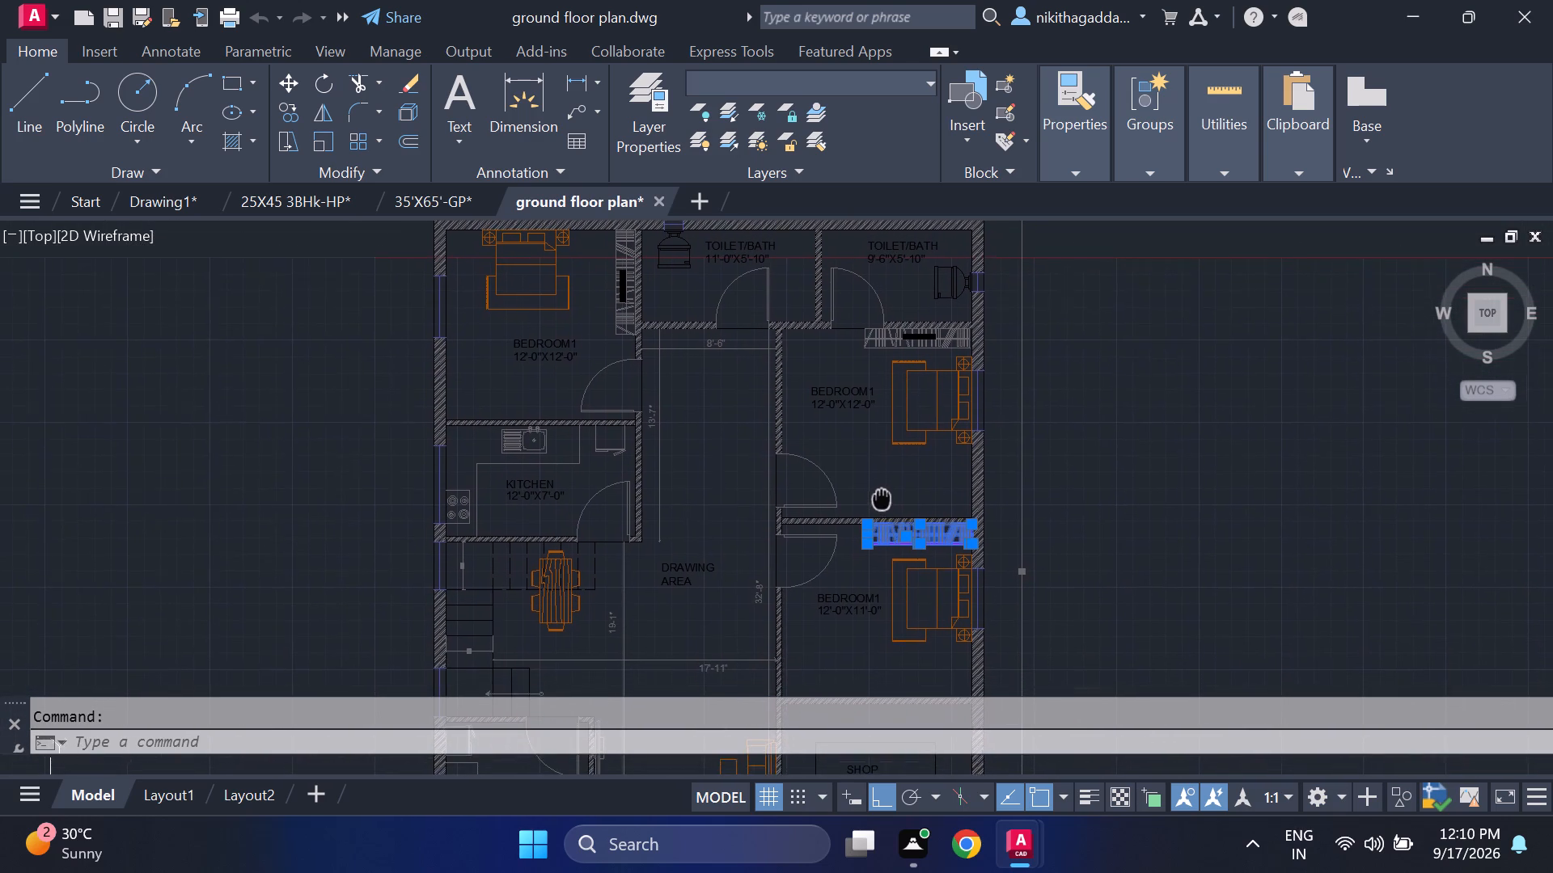
{"action": "middle_click_drag", "start_coordinate": [882, 499], "coordinate": [874, 491]}
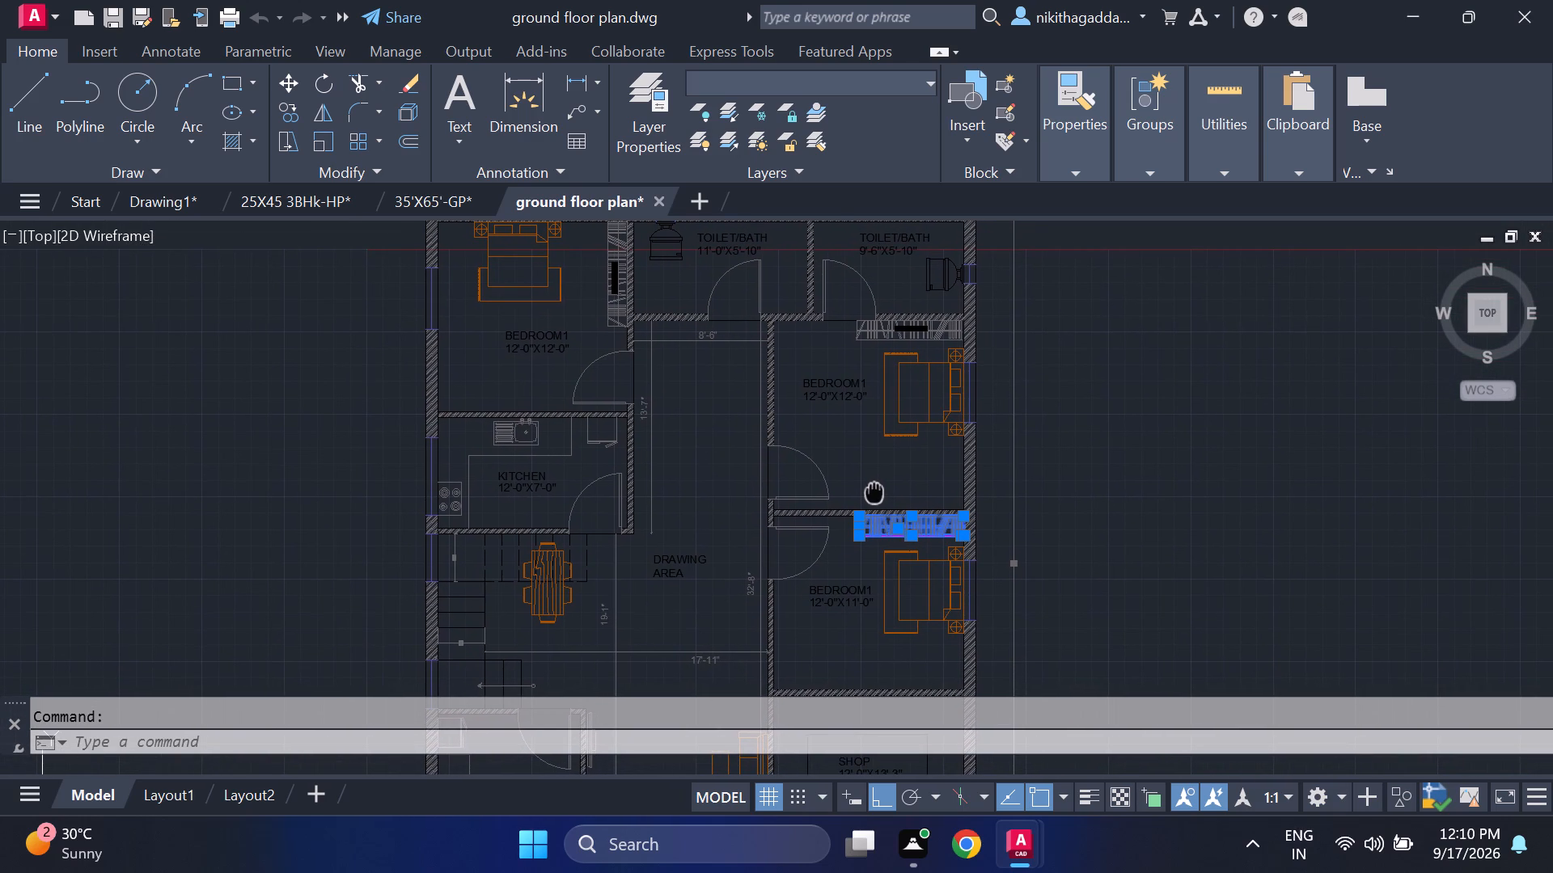
{"action": "middle_click_drag", "start_coordinate": [874, 491], "coordinate": [874, 489]}
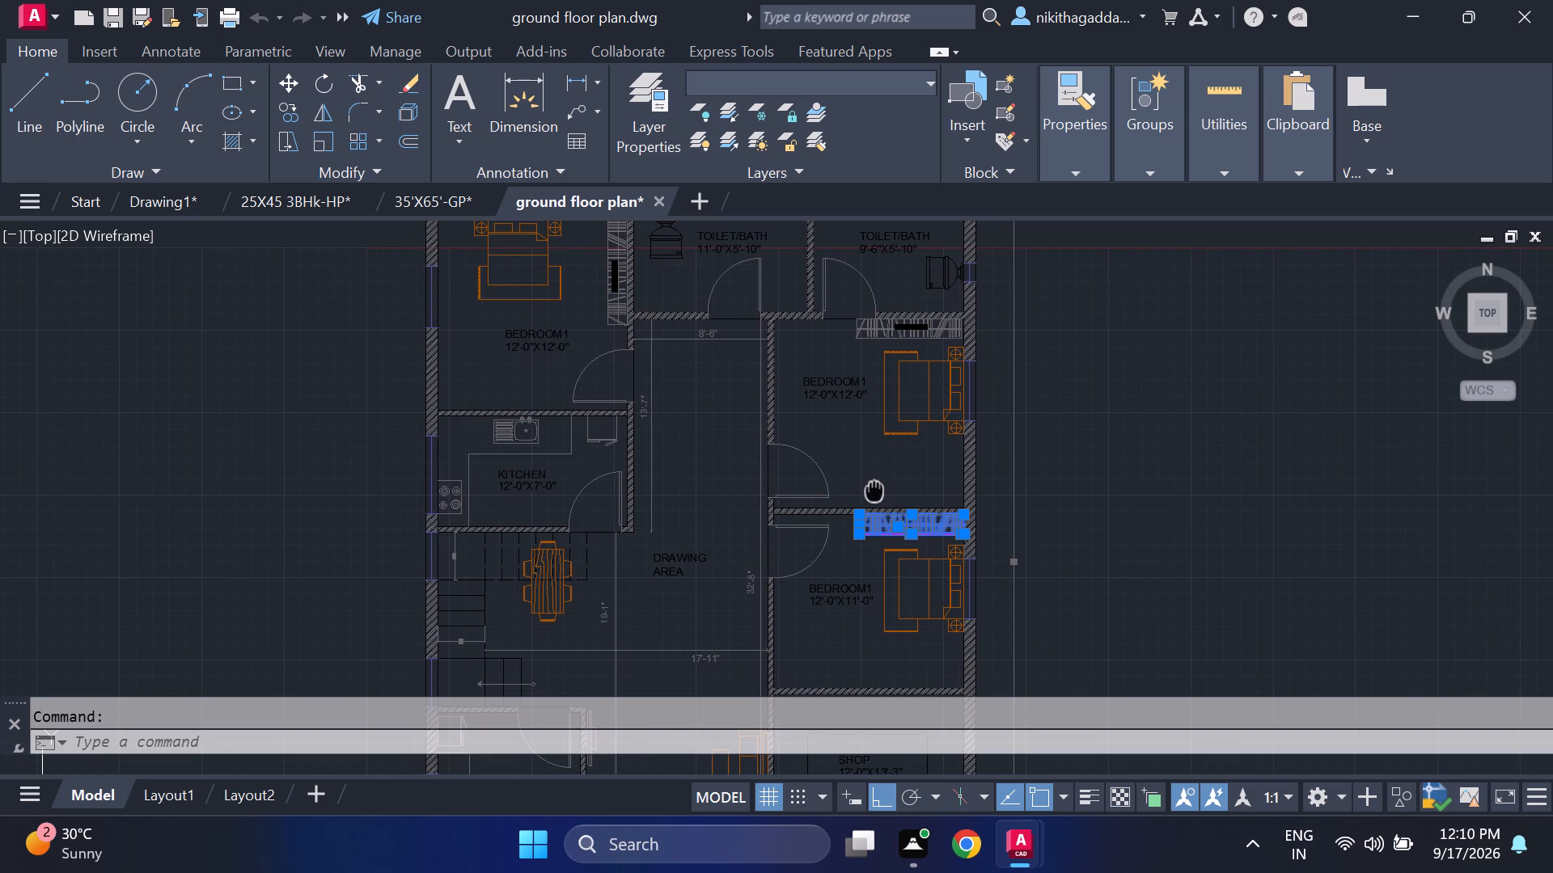
{"action": "middle_click_drag", "start_coordinate": [874, 489], "coordinate": [900, 509]}
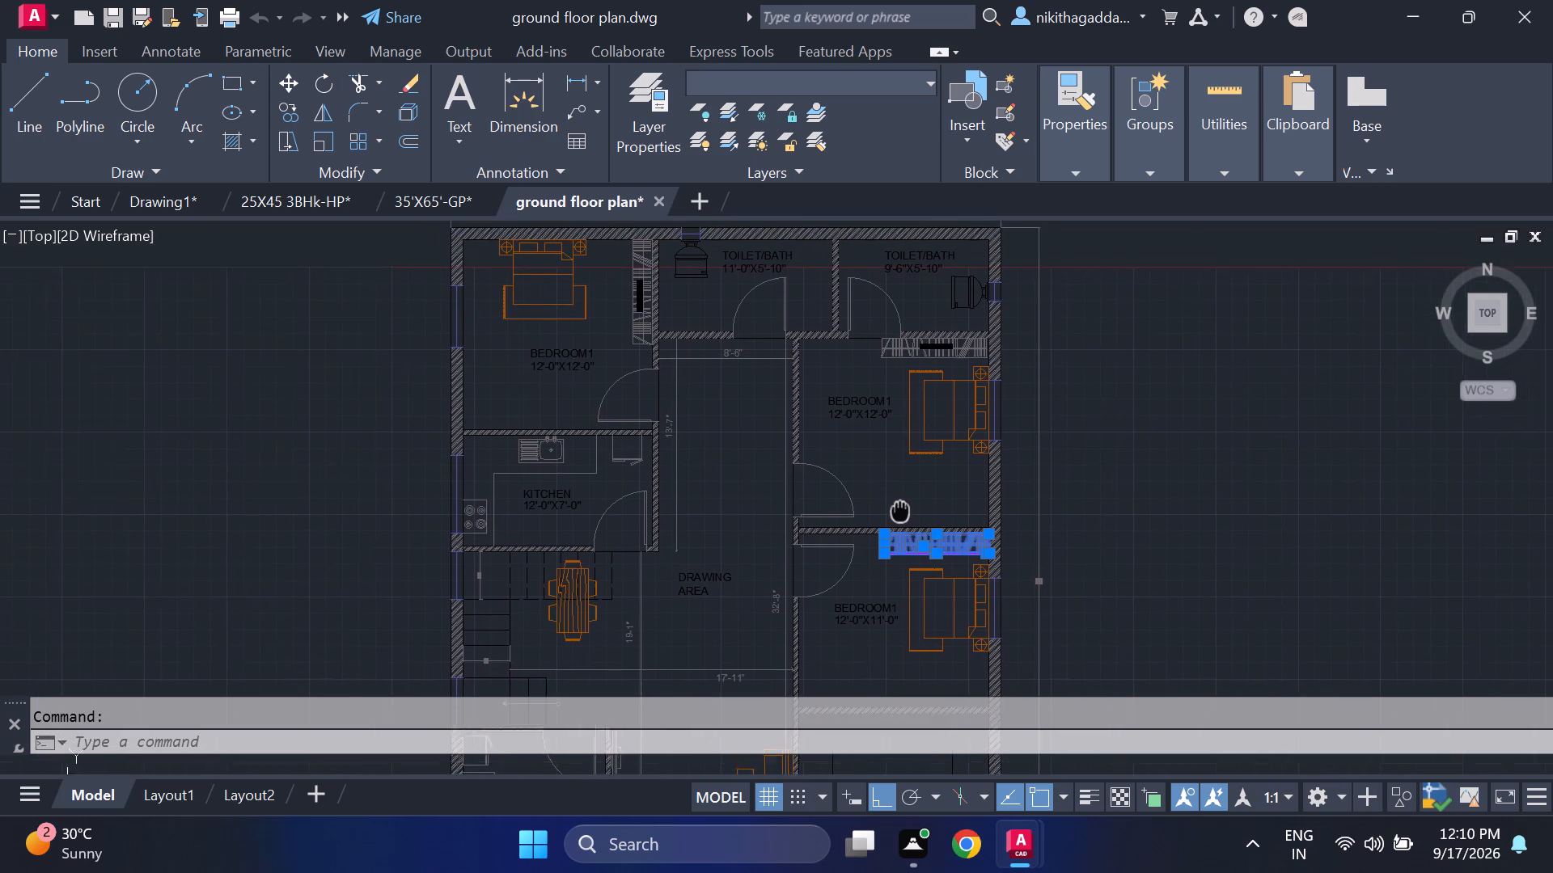
{"action": "middle_click_drag", "start_coordinate": [900, 509], "coordinate": [950, 580]}
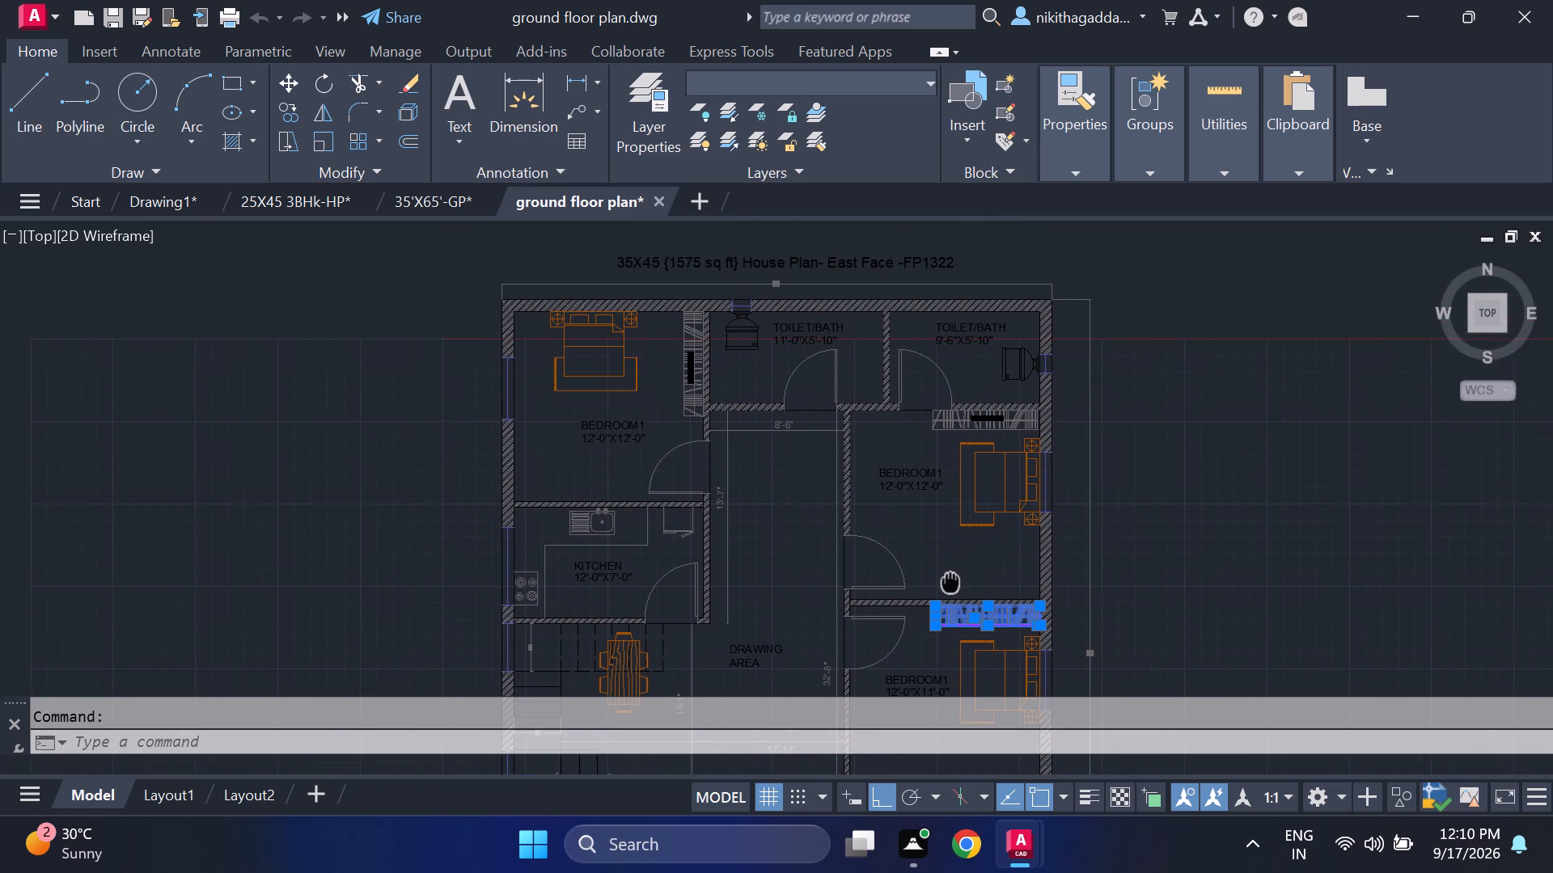
{"action": "middle_click_drag", "start_coordinate": [950, 580], "coordinate": [878, 470]}
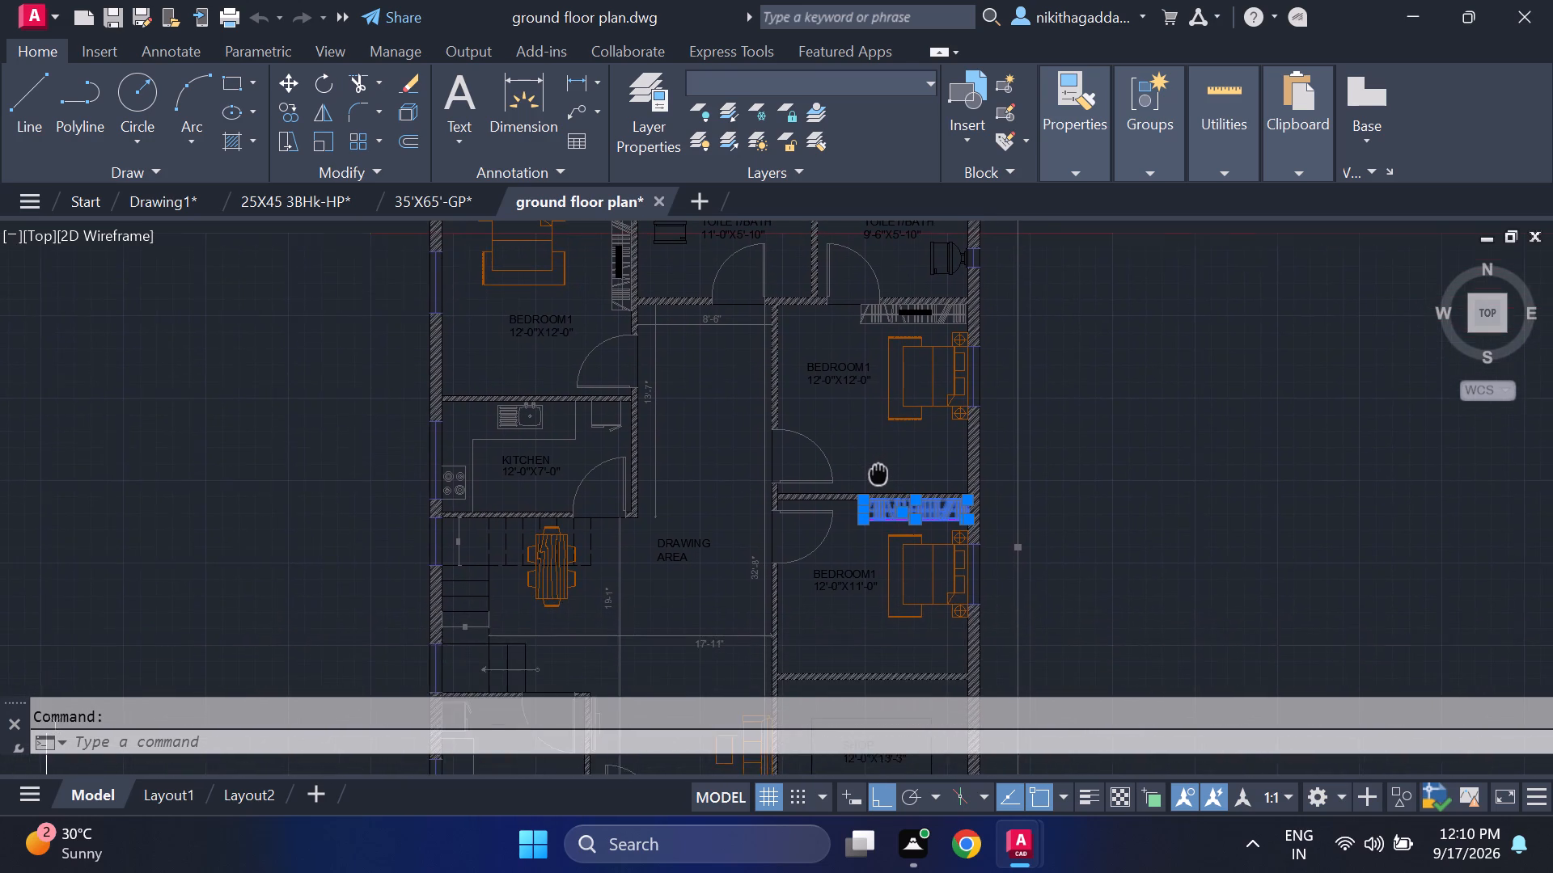
{"action": "middle_click_drag", "start_coordinate": [878, 470], "coordinate": [885, 572]}
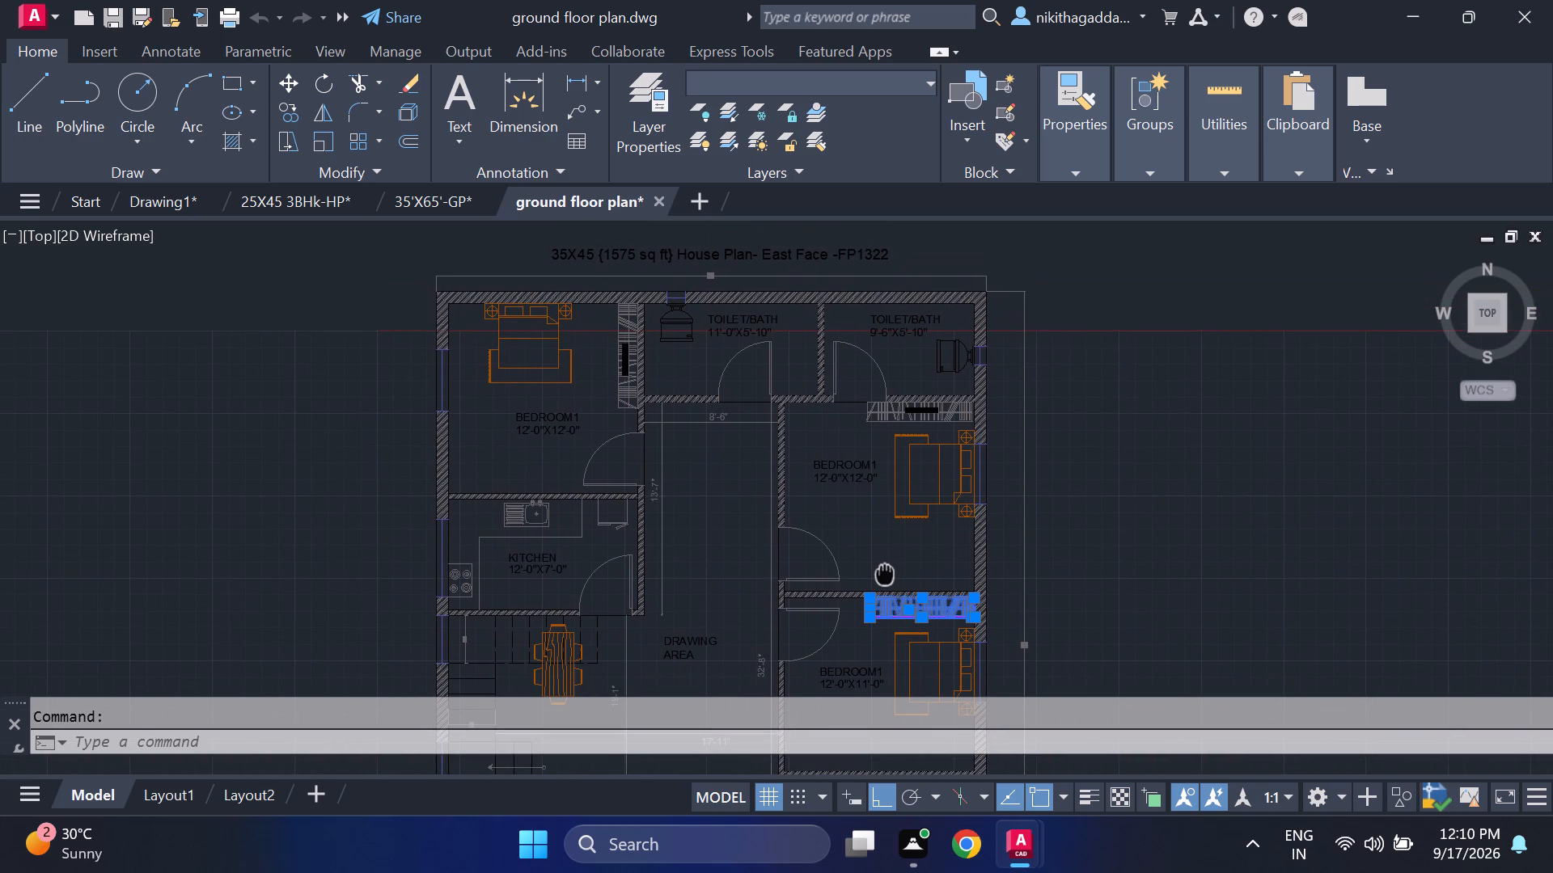
{"action": "middle_click_drag", "start_coordinate": [885, 572], "coordinate": [891, 352]}
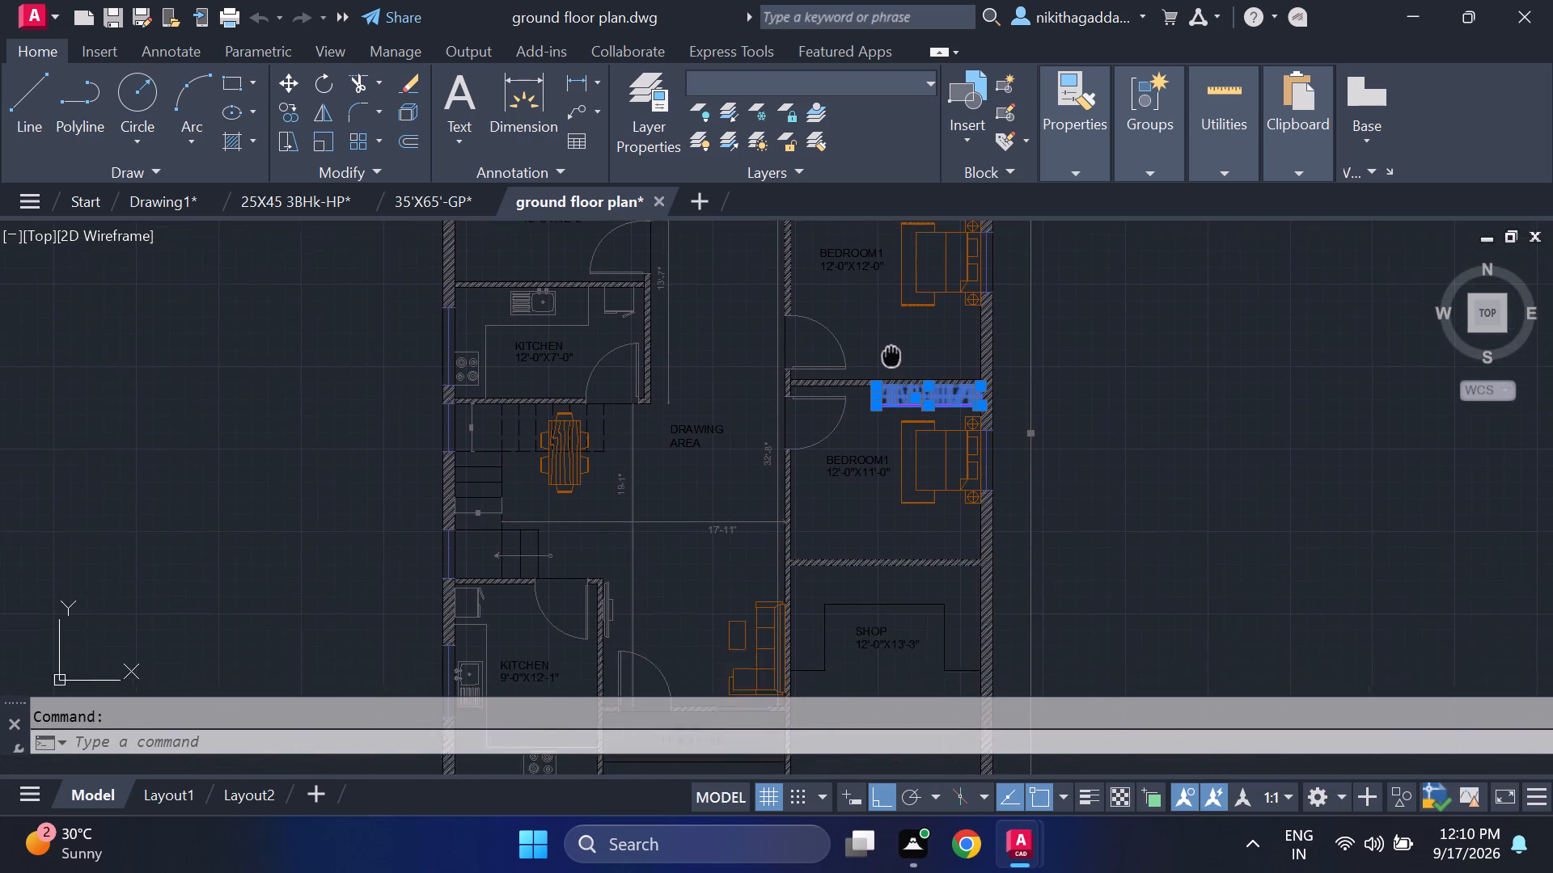
{"action": "middle_click_drag", "start_coordinate": [891, 352], "coordinate": [903, 227]}
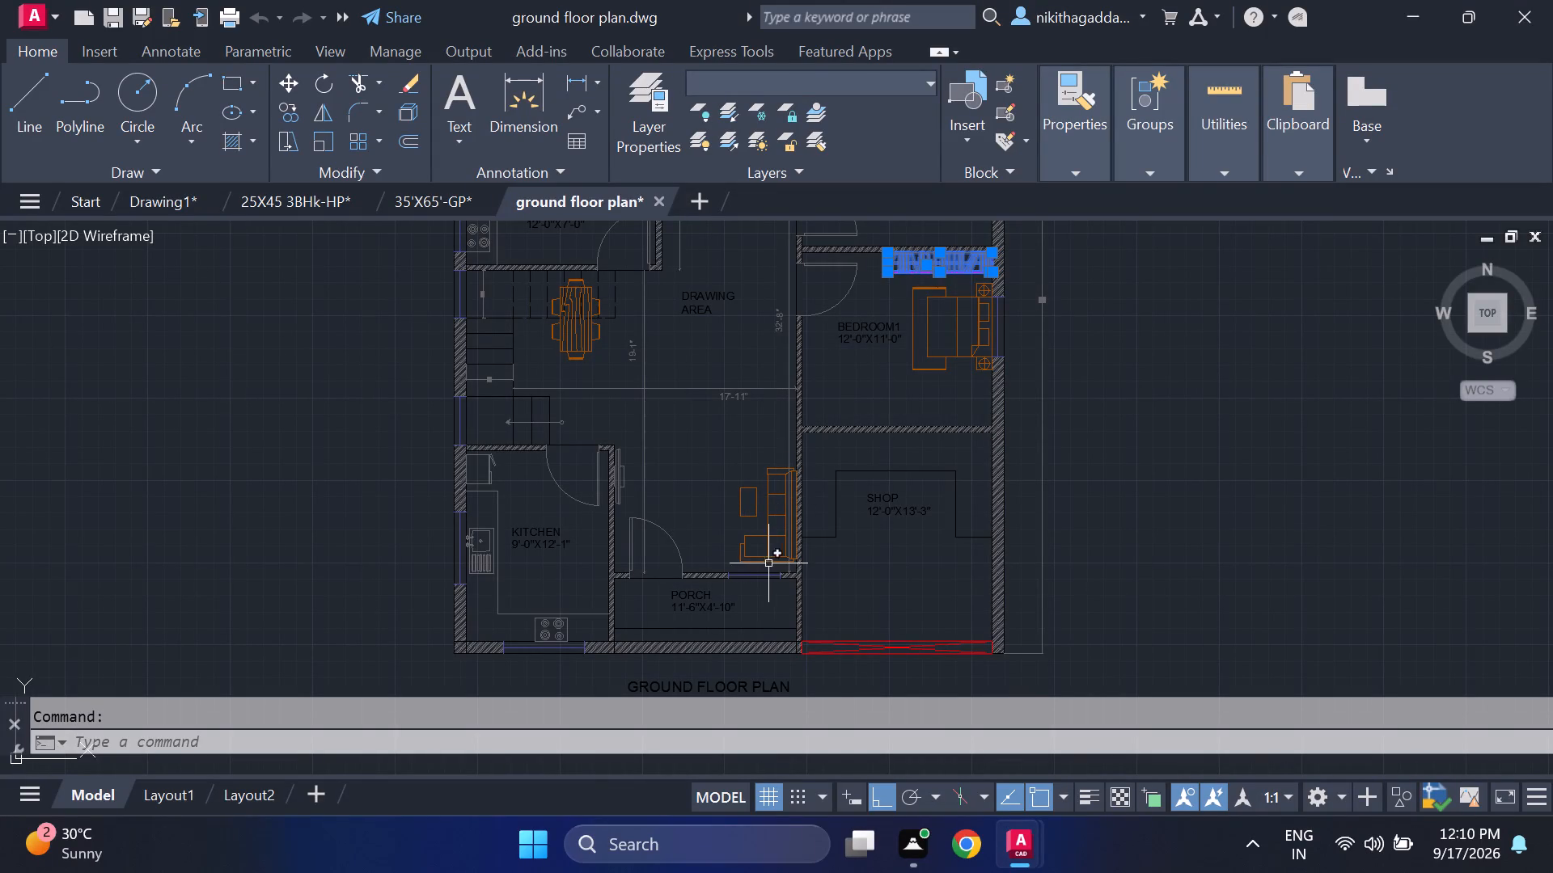
Add the L-shaped sofa and coffee table near the porch to the wardrobe selection, and copy everything.
{"action": "scroll", "coordinate": [781, 559], "scroll_direction": "up", "scroll_amount": 2}
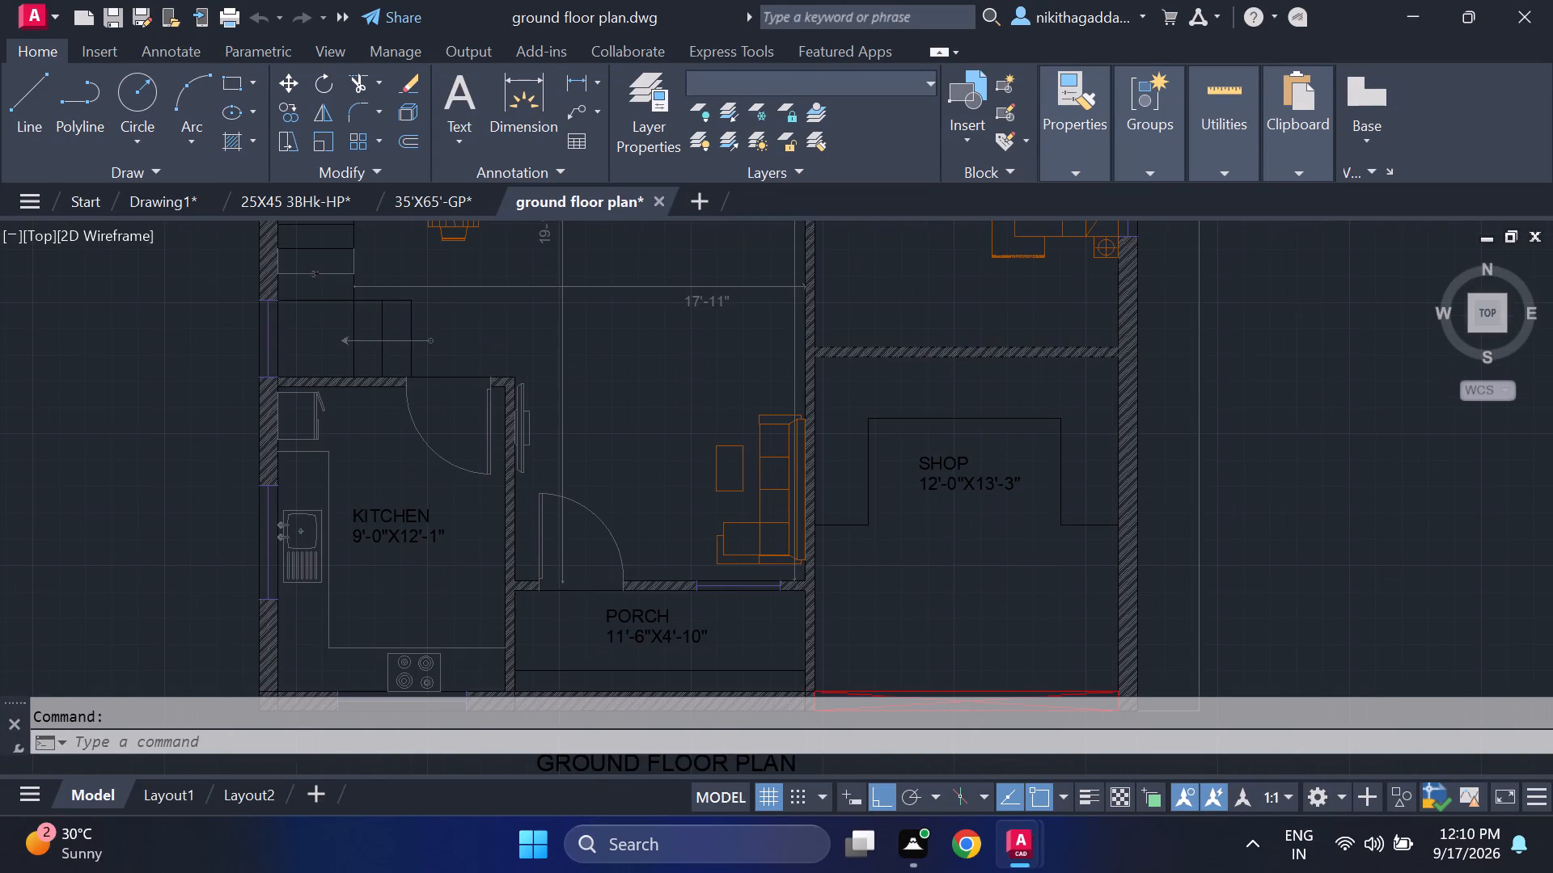
{"action": "scroll", "coordinate": [781, 558], "scroll_direction": "down", "scroll_amount": 2}
{"action": "scroll", "coordinate": [766, 544], "scroll_direction": "up", "scroll_amount": 3}
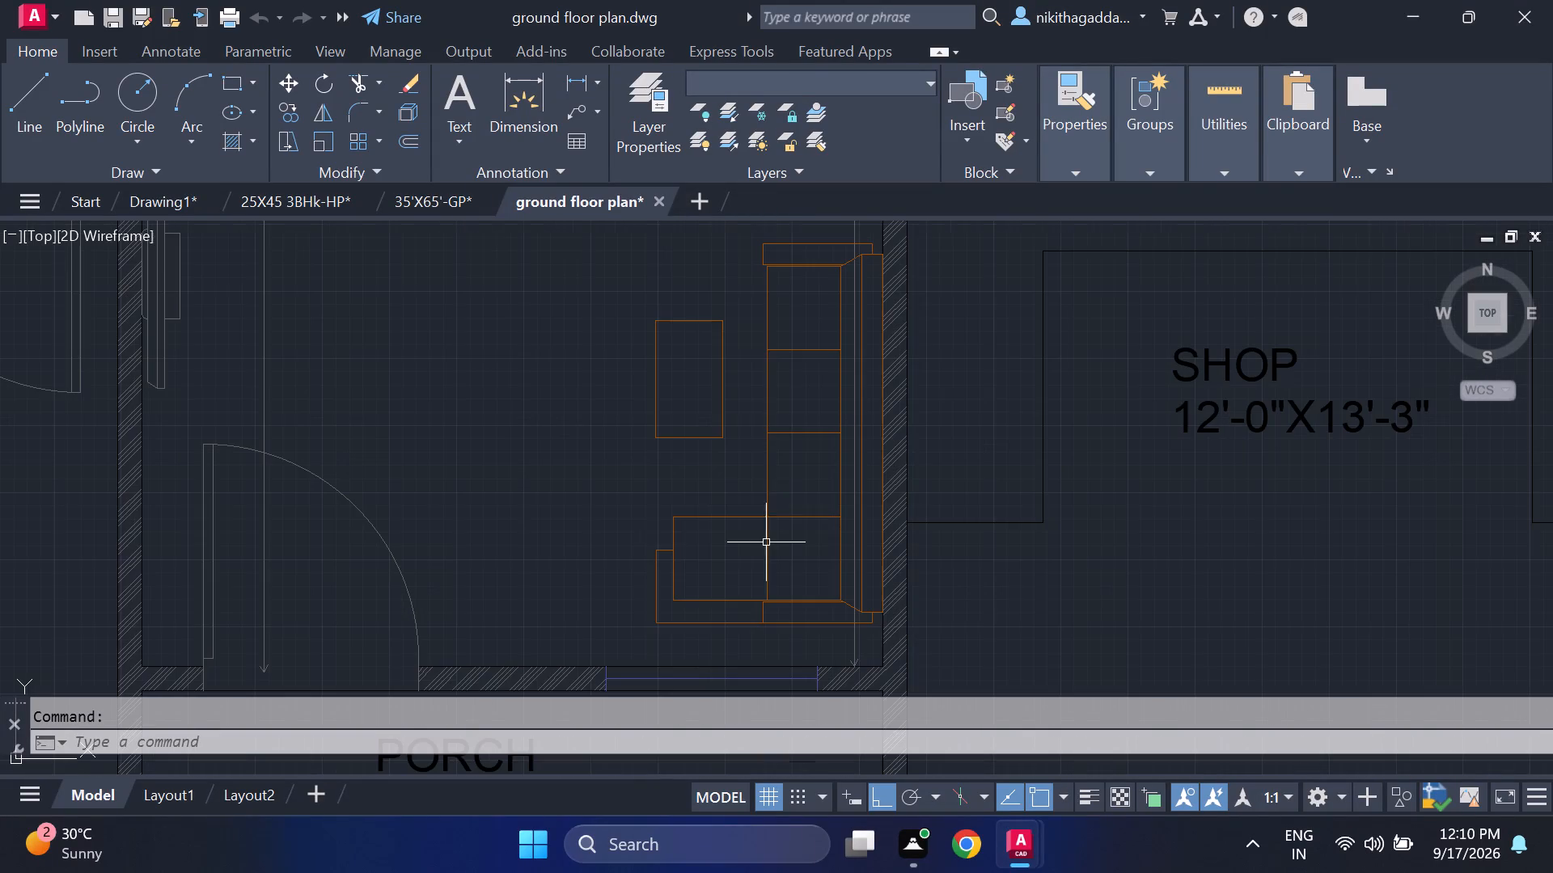
{"action": "scroll", "coordinate": [801, 280], "scroll_direction": "down", "scroll_amount": 2}
{"action": "left_click", "coordinate": [810, 244]}
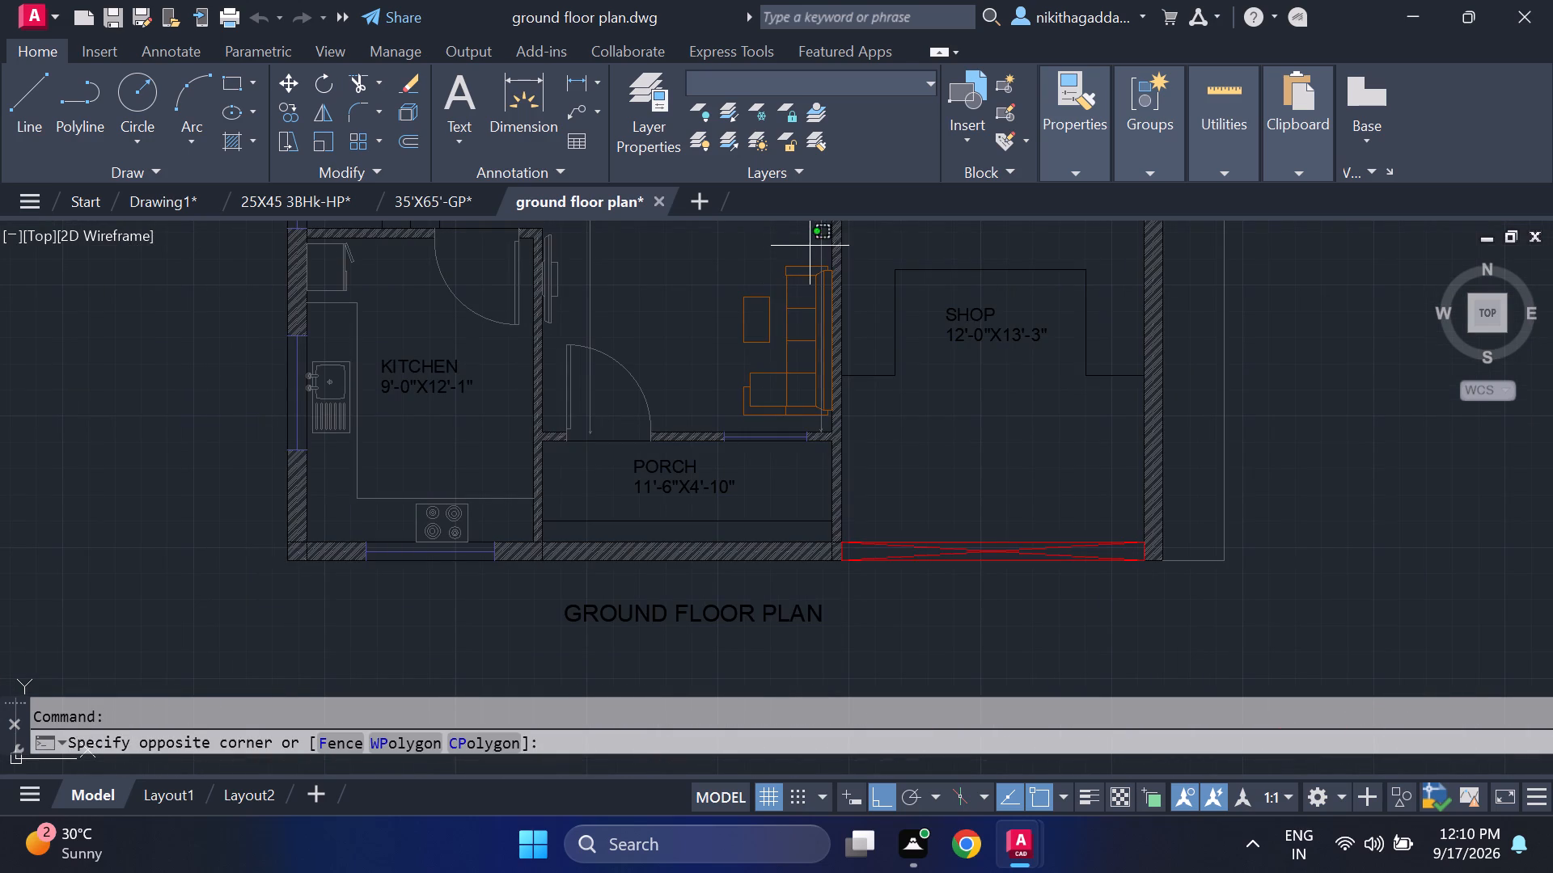
{"action": "left_click", "coordinate": [719, 418]}
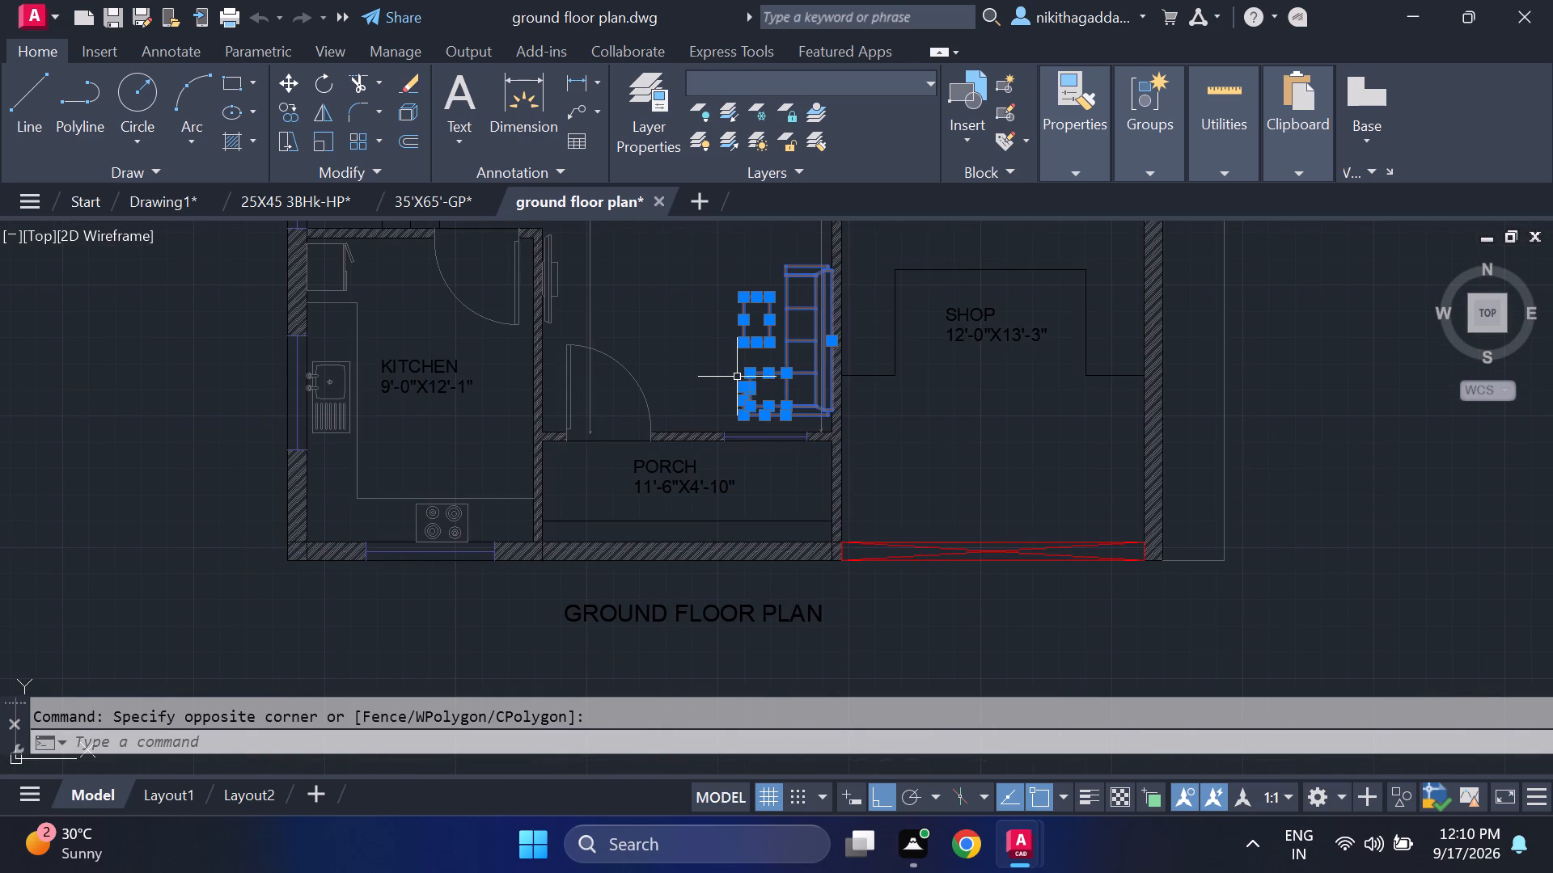
{"action": "scroll", "coordinate": [684, 373], "scroll_direction": "down", "scroll_amount": 2}
{"action": "middle_click_drag", "start_coordinate": [684, 369], "coordinate": [709, 586]}
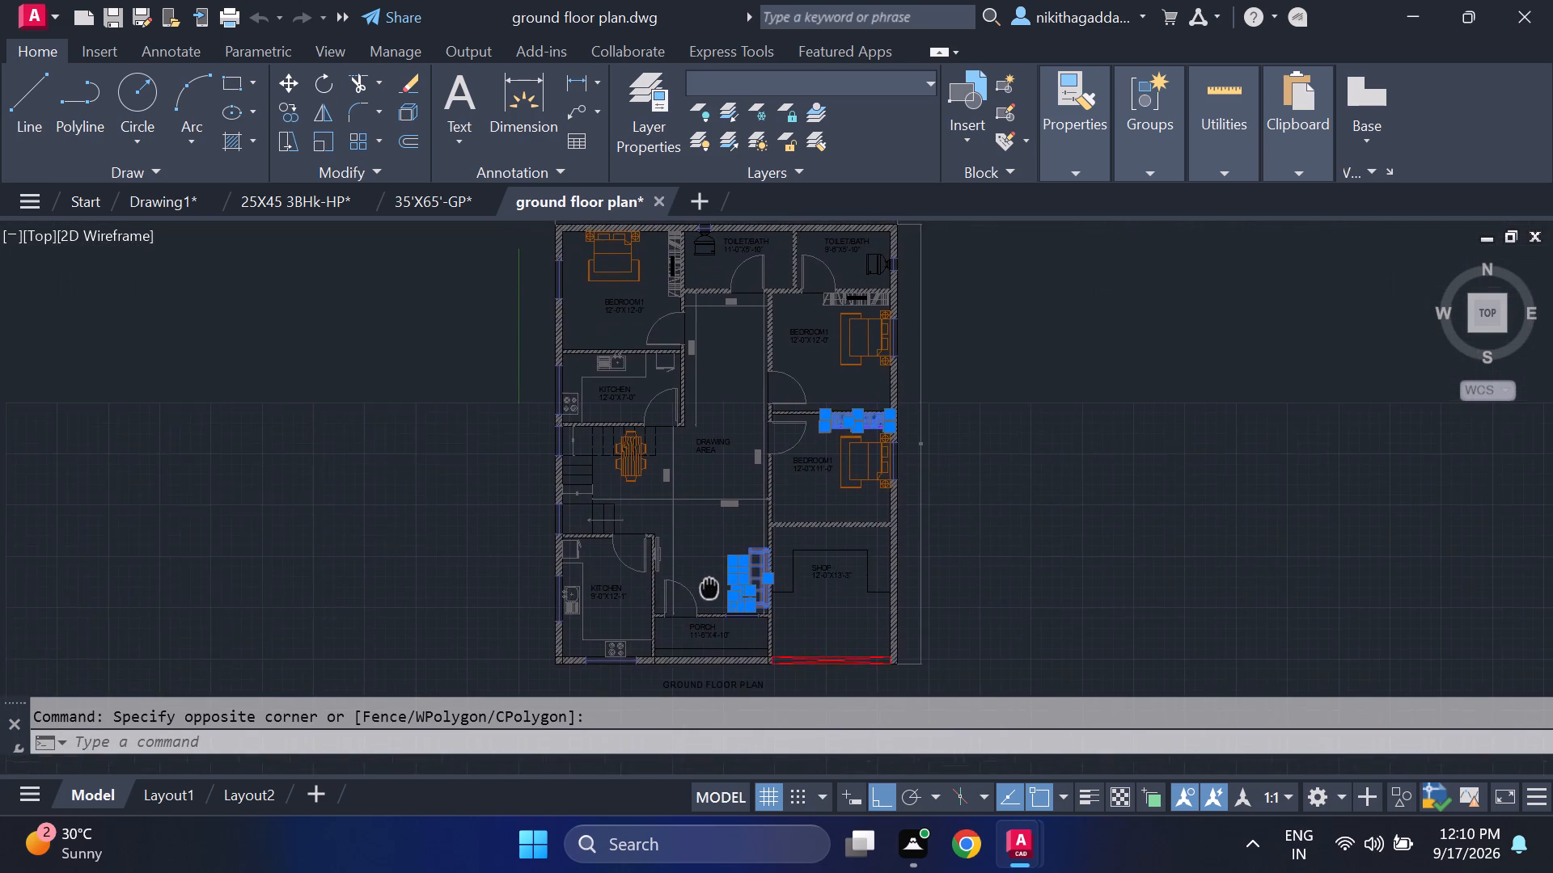
{"action": "middle_click_drag", "start_coordinate": [709, 586], "coordinate": [651, 710]}
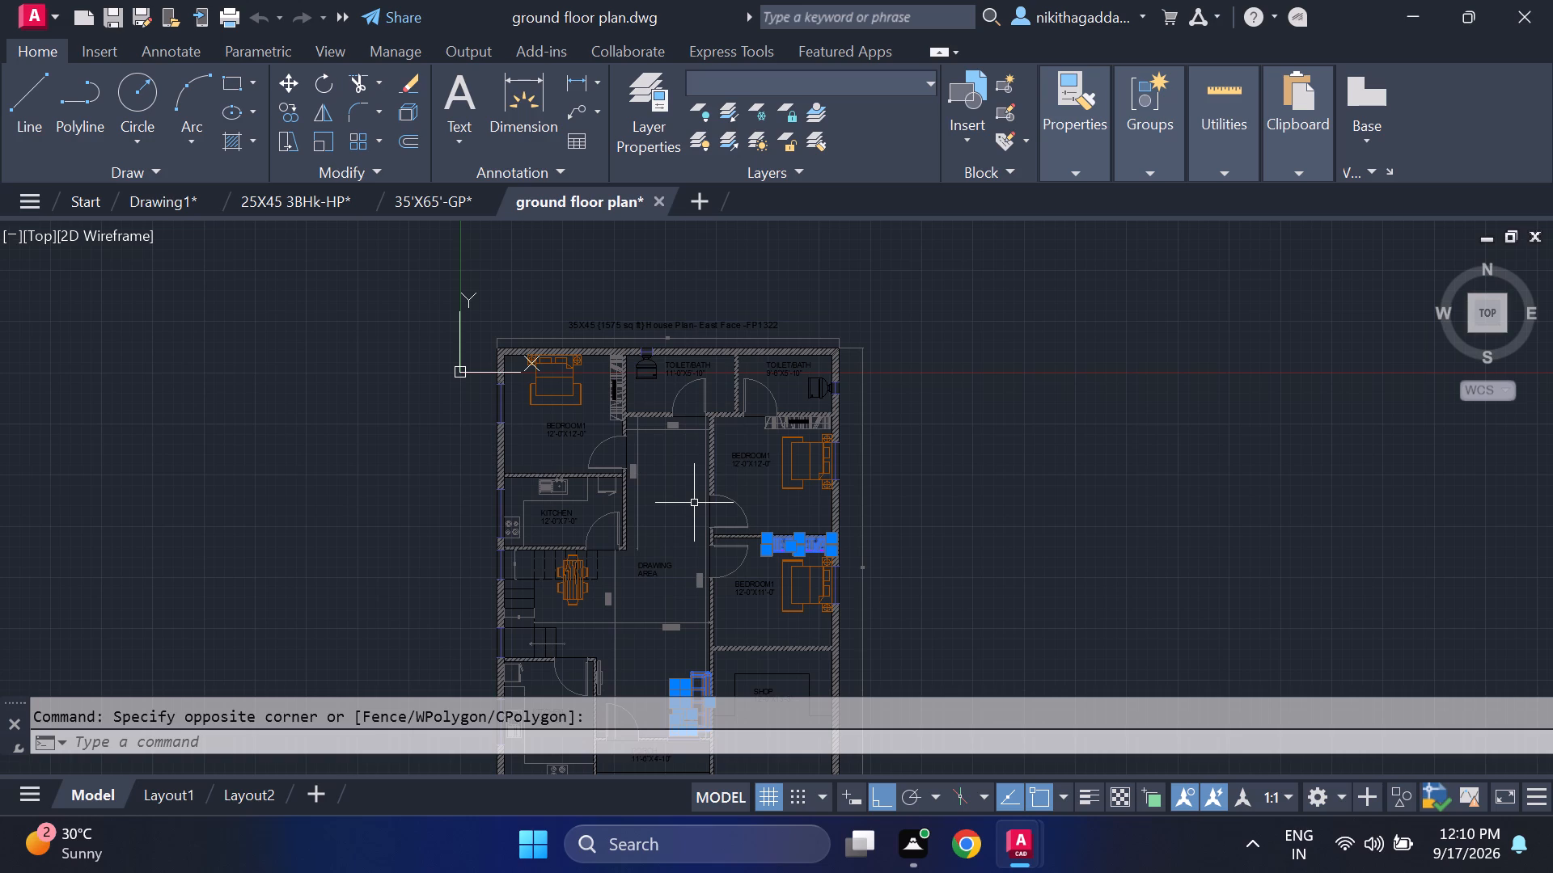
{"action": "key", "text": "ctrl+c"}
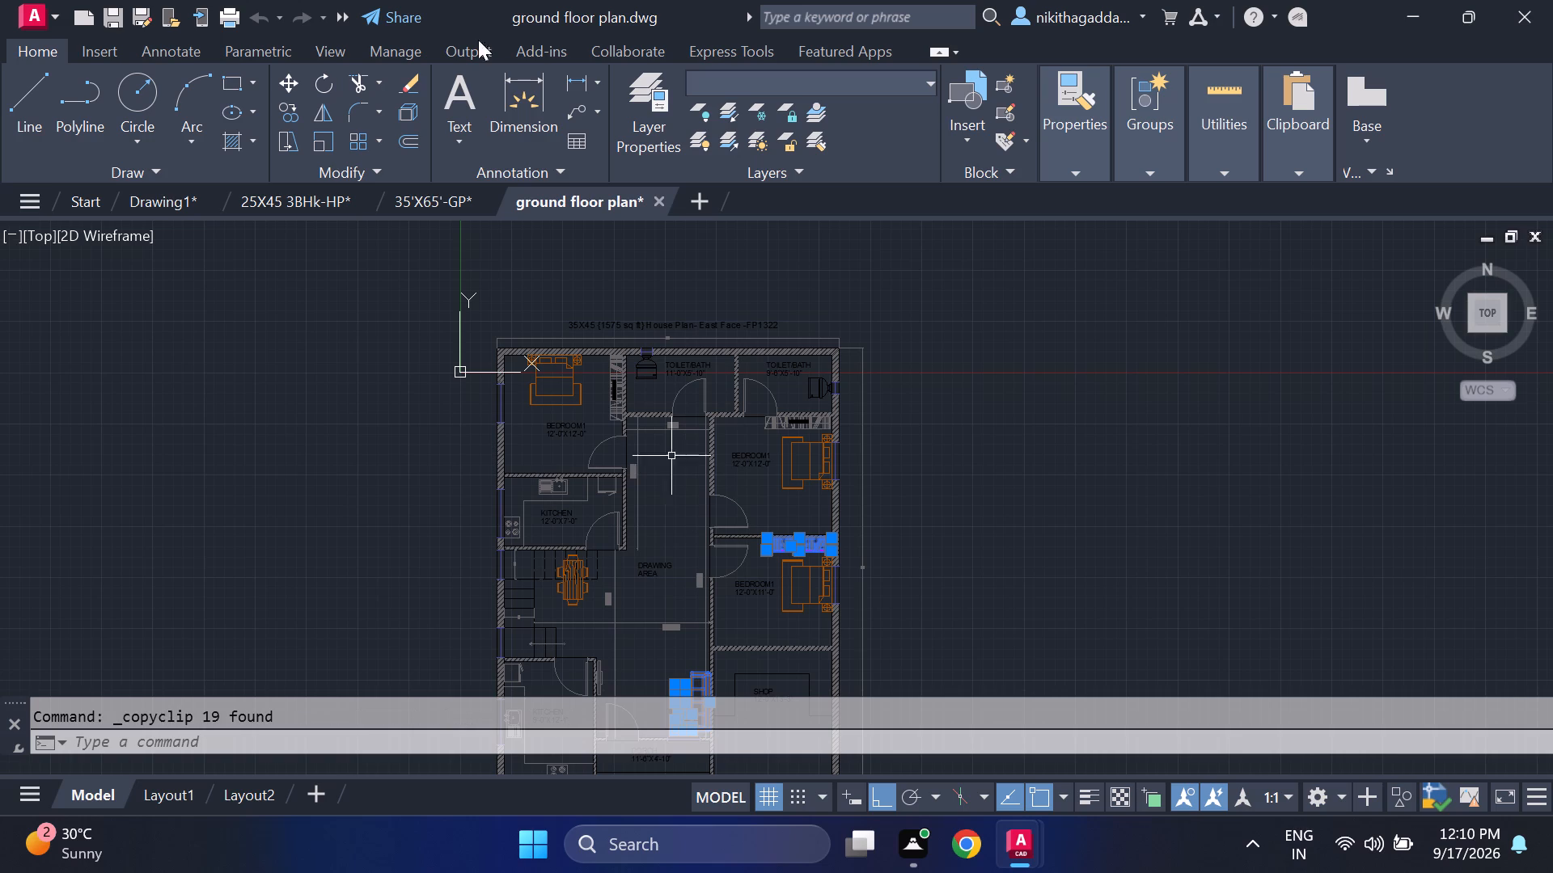
Paste the copied wardrobe, sofa and coffee table into Drawing1, in the empty area left of the existing furniture.
{"action": "left_click", "coordinate": [145, 205]}
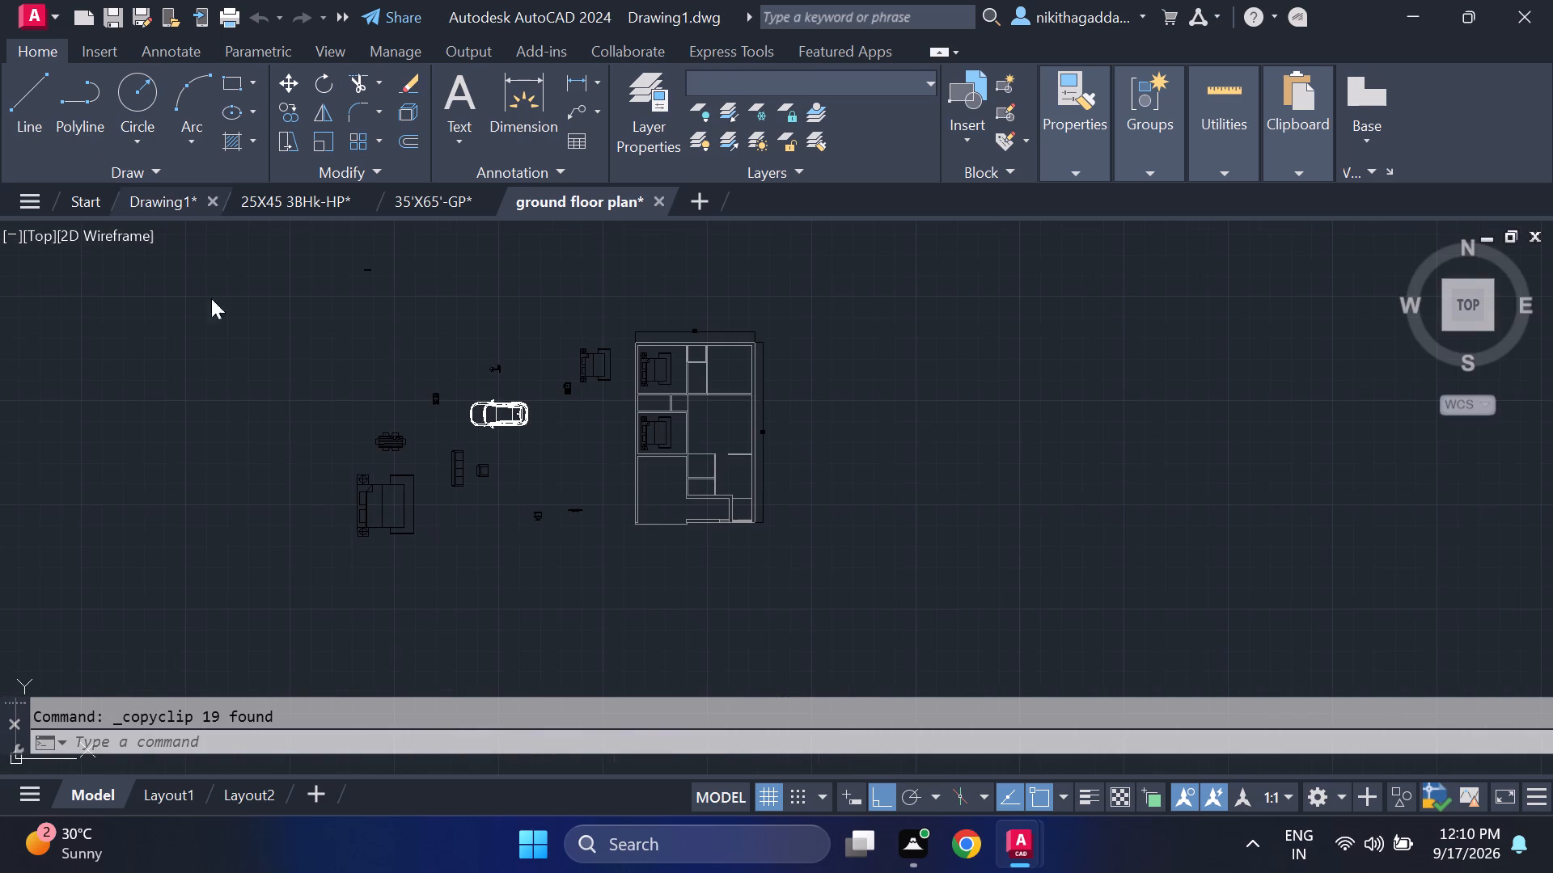
{"action": "key", "text": "ctrl+v"}
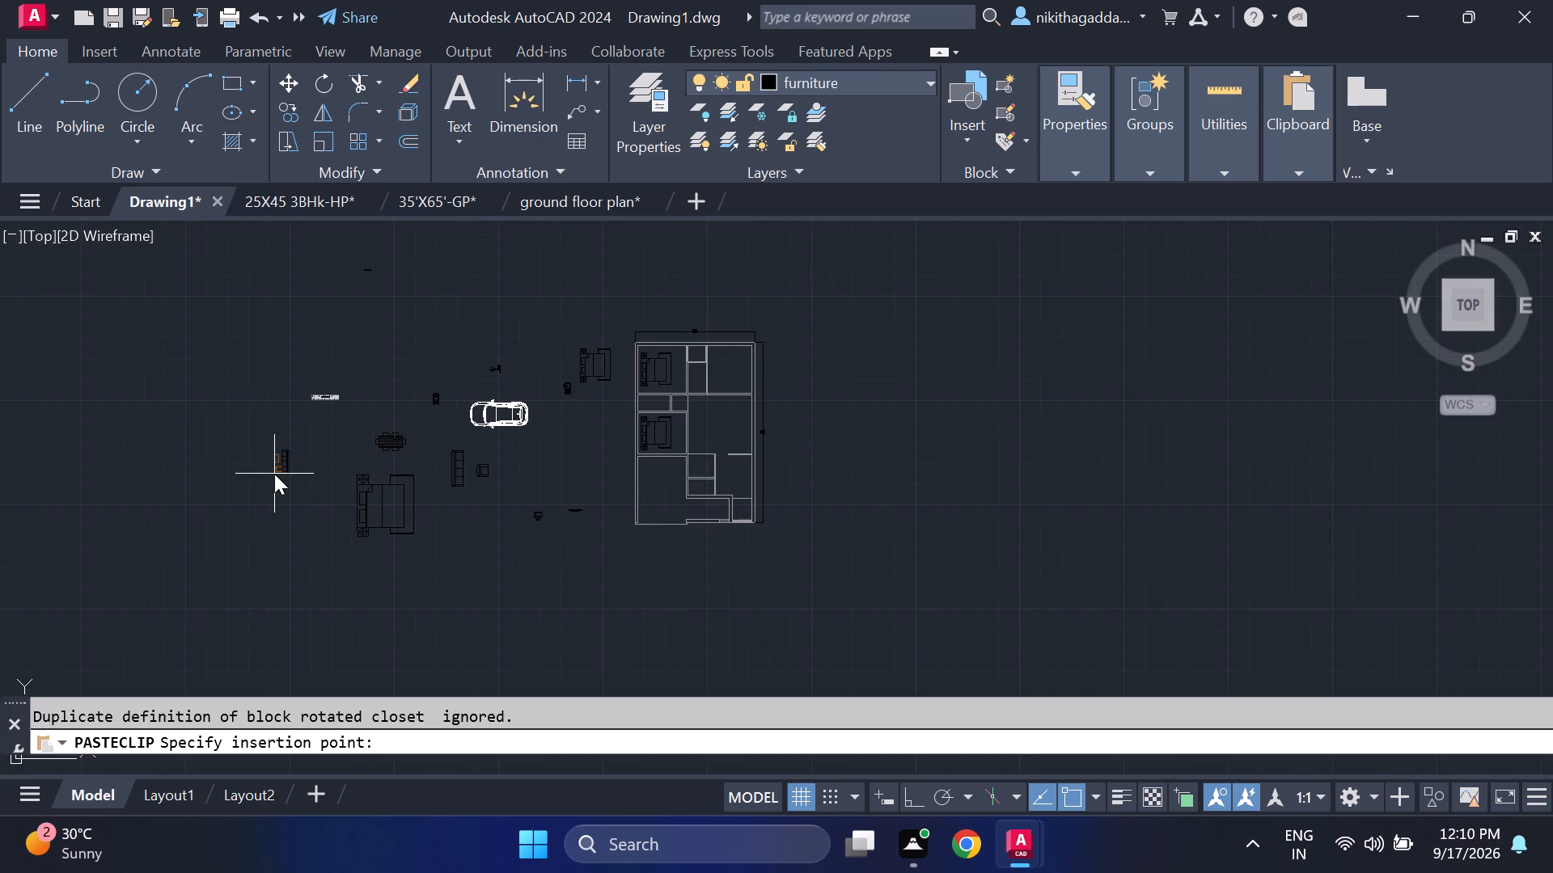
{"action": "left_click", "coordinate": [234, 403]}
Change the closet layer's colour to index 252 so the pasted wardrobe is drawn in darker grey.
{"action": "scroll", "coordinate": [267, 331], "scroll_direction": "up", "scroll_amount": 1}
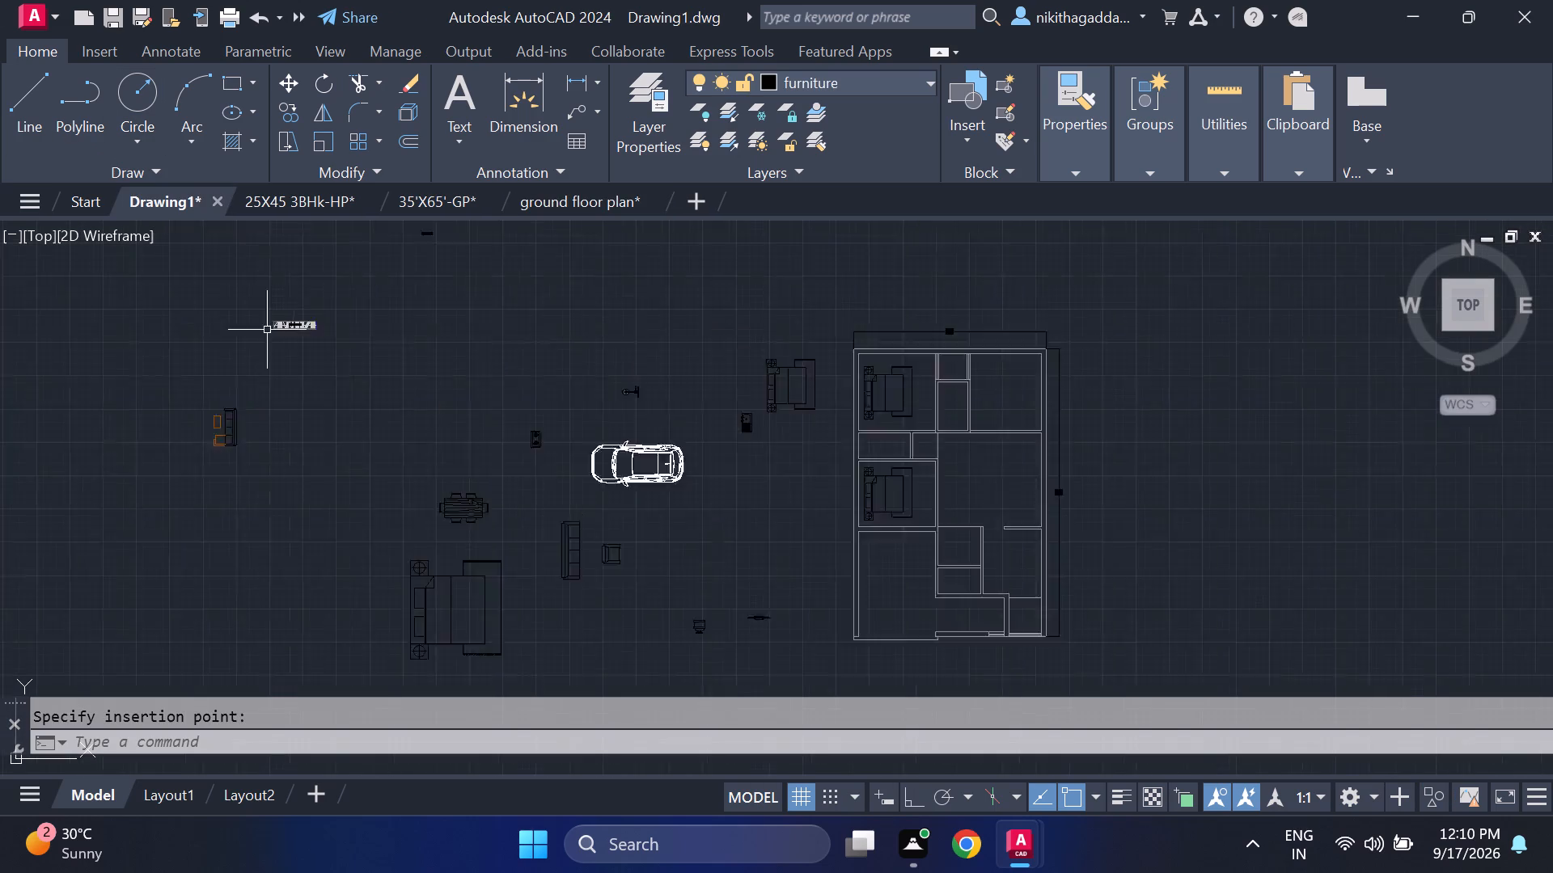
{"action": "scroll", "coordinate": [267, 330], "scroll_direction": "up", "scroll_amount": 4}
{"action": "scroll", "coordinate": [480, 399], "scroll_direction": "up", "scroll_amount": 3}
{"action": "scroll", "coordinate": [455, 403], "scroll_direction": "down", "scroll_amount": 2}
{"action": "middle_click_drag", "start_coordinate": [229, 428], "coordinate": [561, 438]}
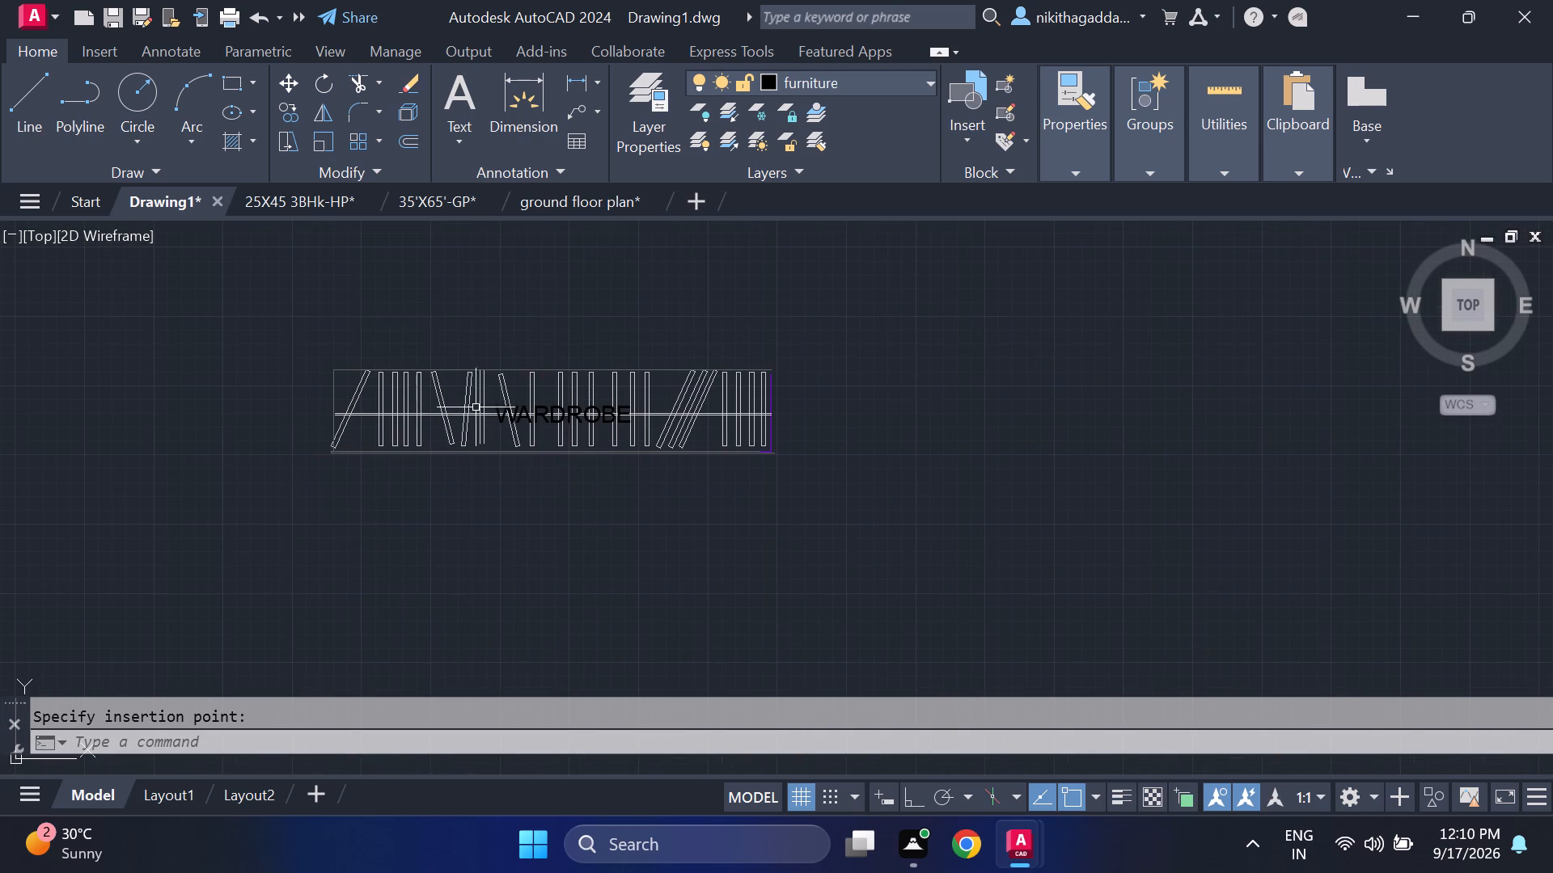
{"action": "scroll", "coordinate": [422, 415], "scroll_direction": "up", "scroll_amount": 3}
{"action": "scroll", "coordinate": [391, 415], "scroll_direction": "down", "scroll_amount": 3}
{"action": "scroll", "coordinate": [423, 396], "scroll_direction": "up", "scroll_amount": 3}
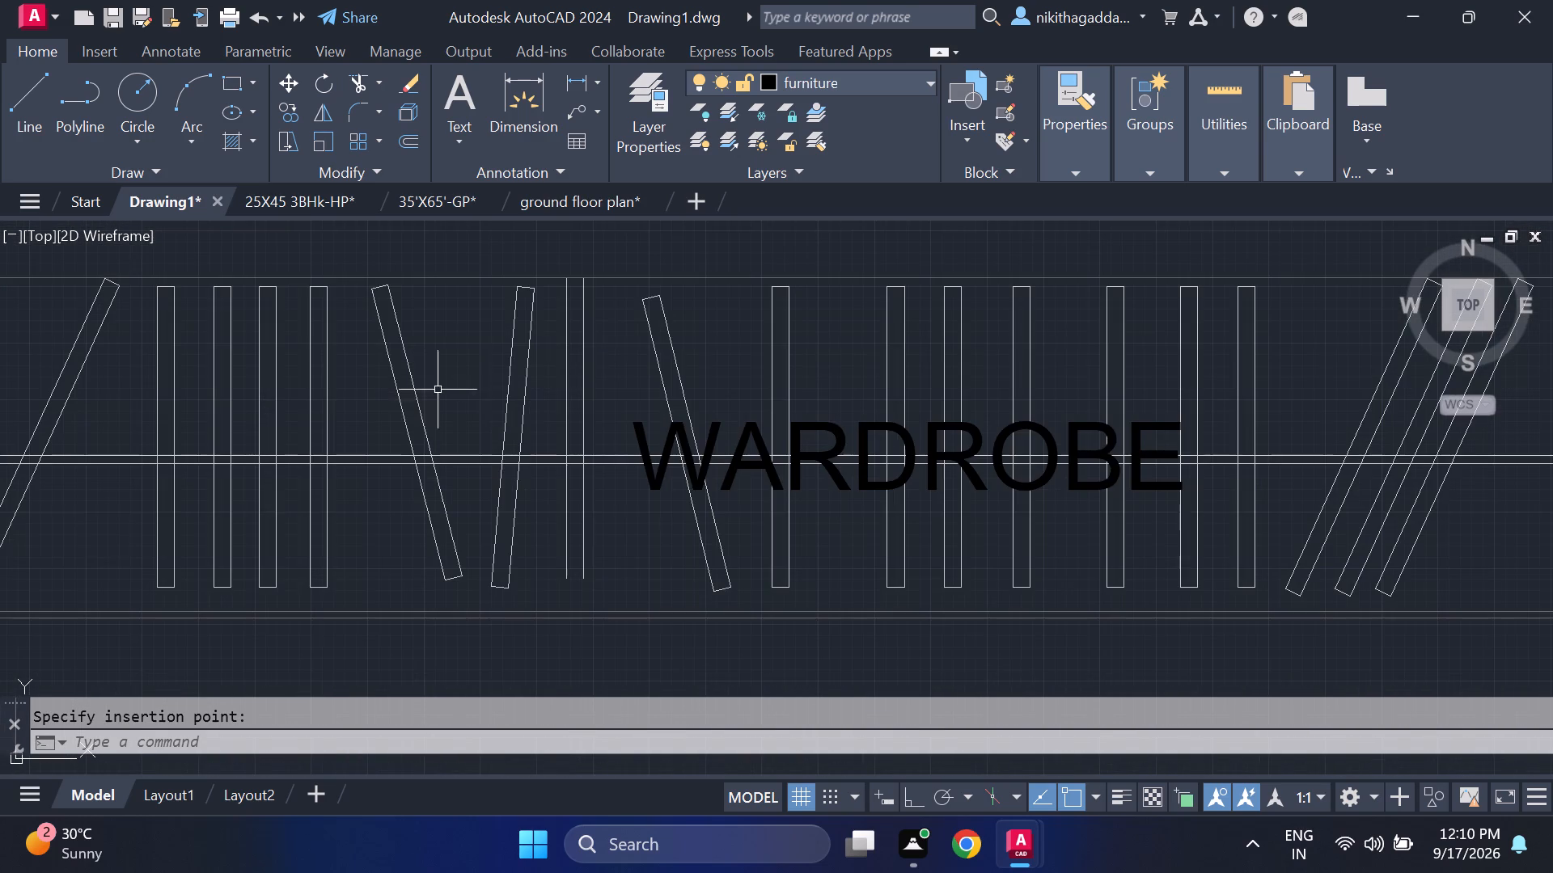
{"action": "left_click_drag", "start_coordinate": [616, 346], "coordinate": [609, 346]}
{"action": "left_click", "coordinate": [10, 397]}
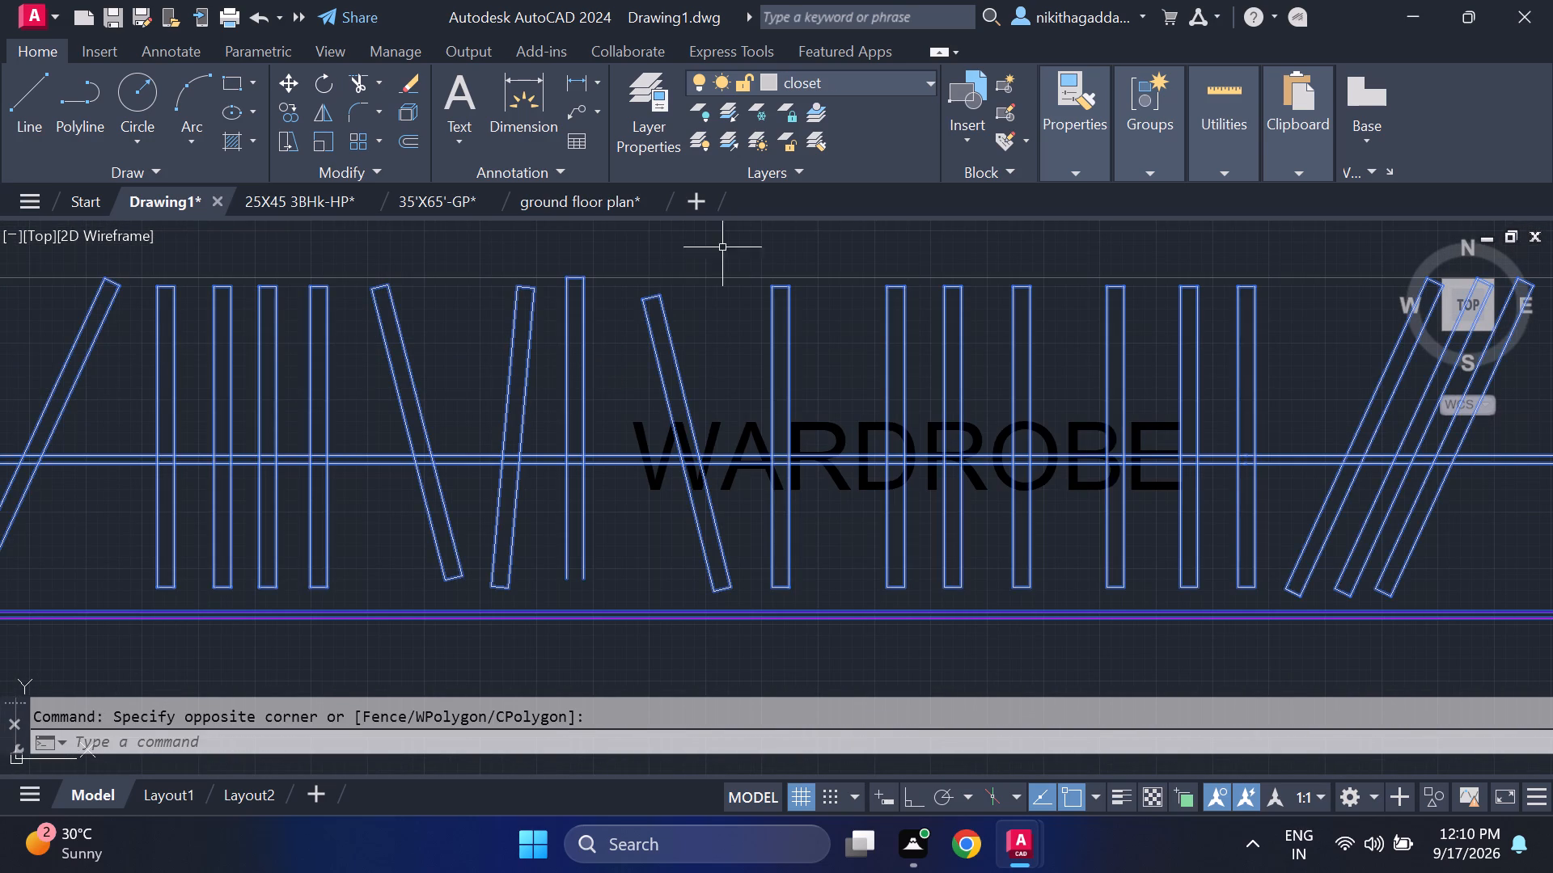
{"action": "left_click", "coordinate": [919, 84]}
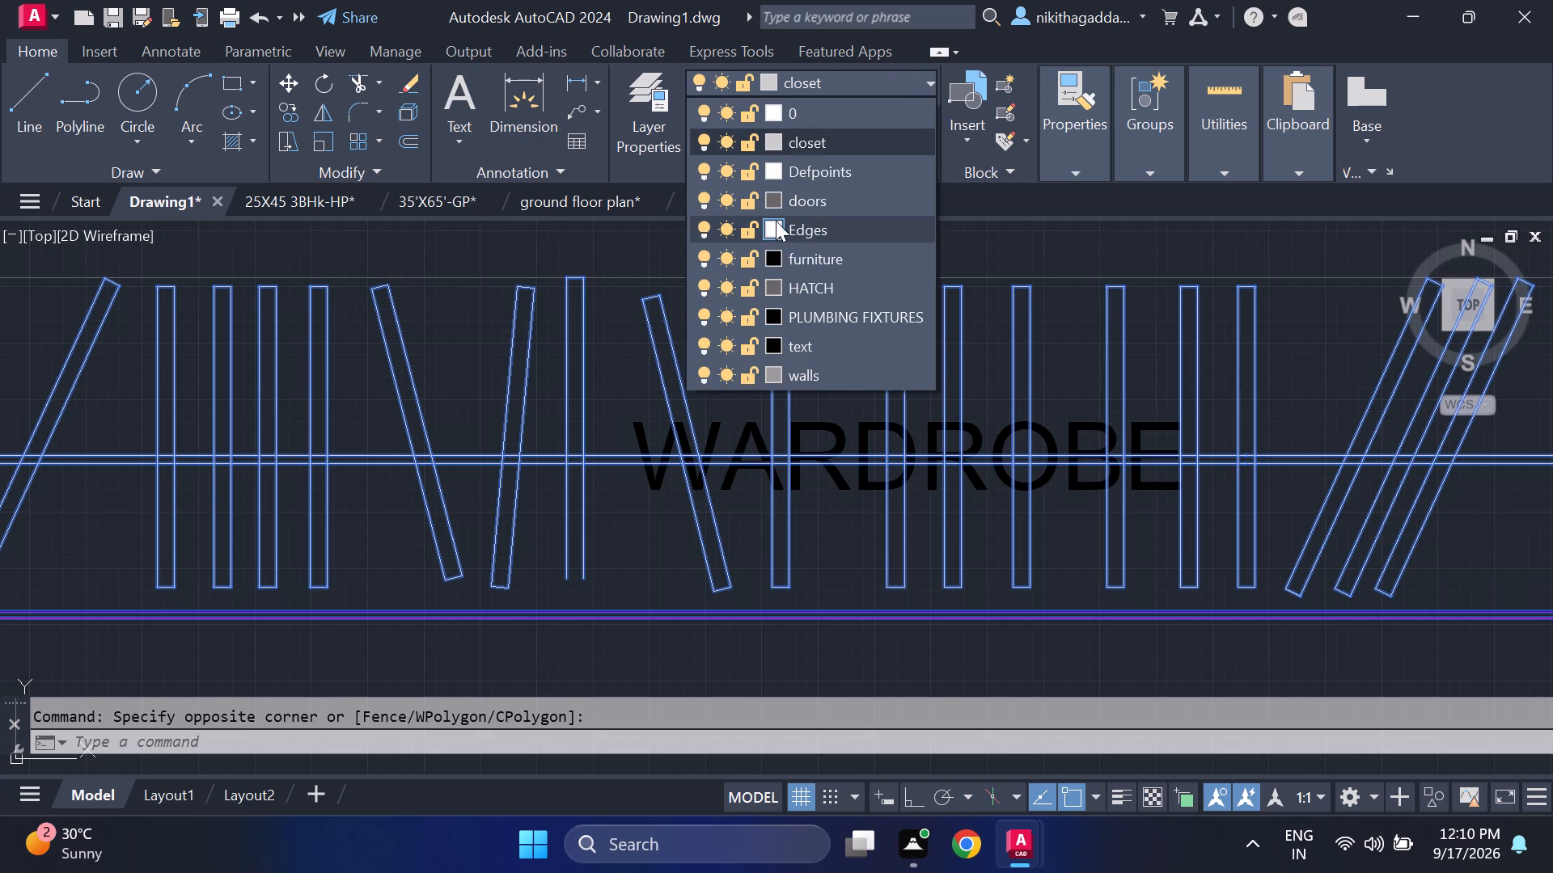
{"action": "left_click", "coordinate": [772, 141]}
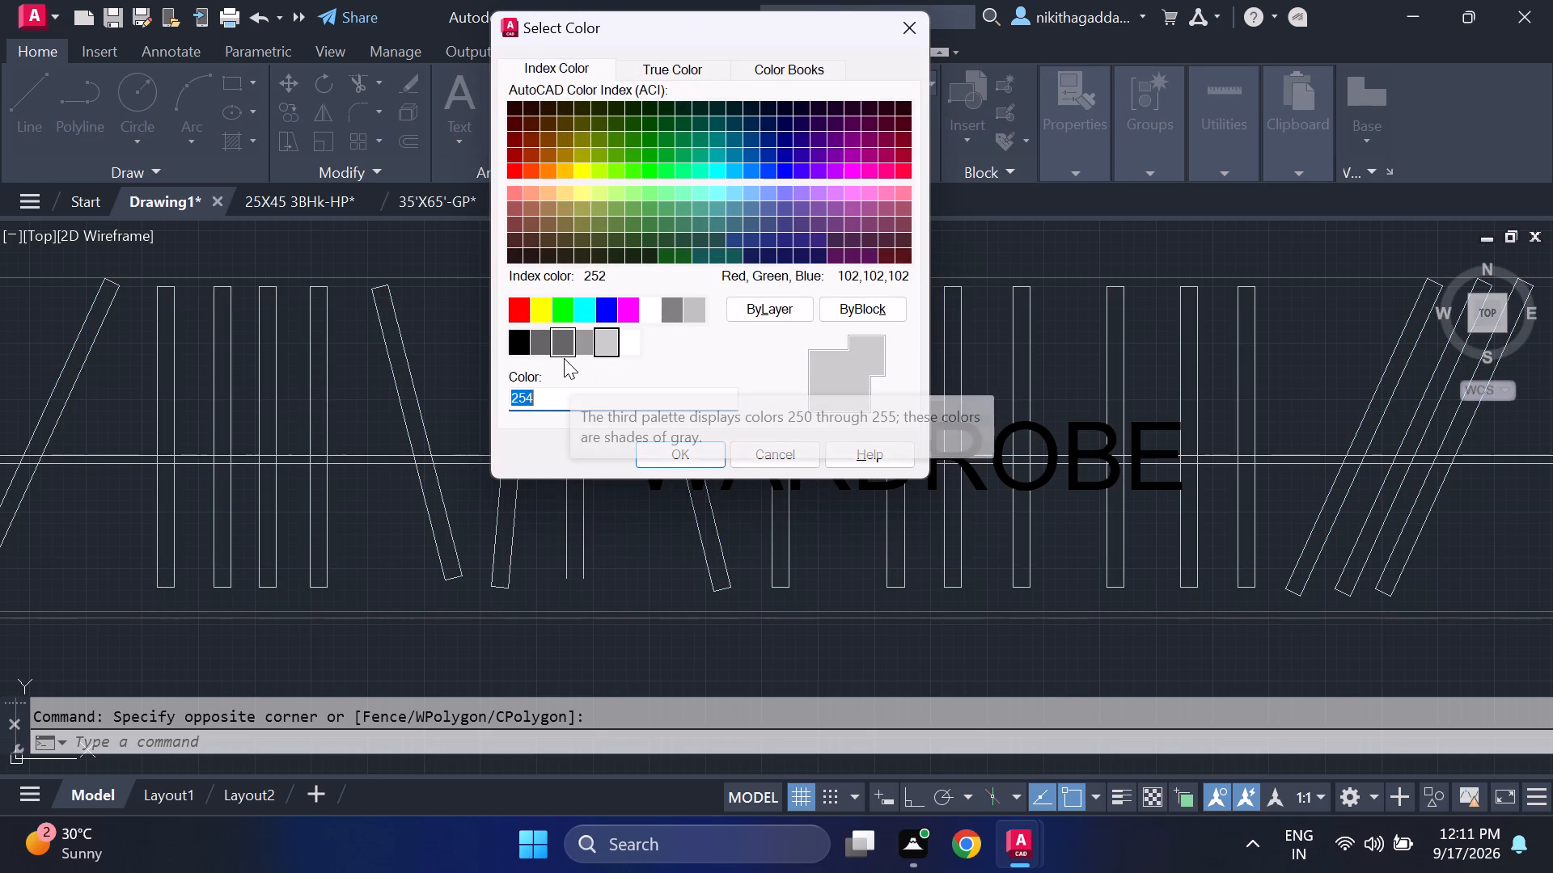
{"action": "left_click", "coordinate": [569, 346]}
{"action": "left_click", "coordinate": [691, 456]}
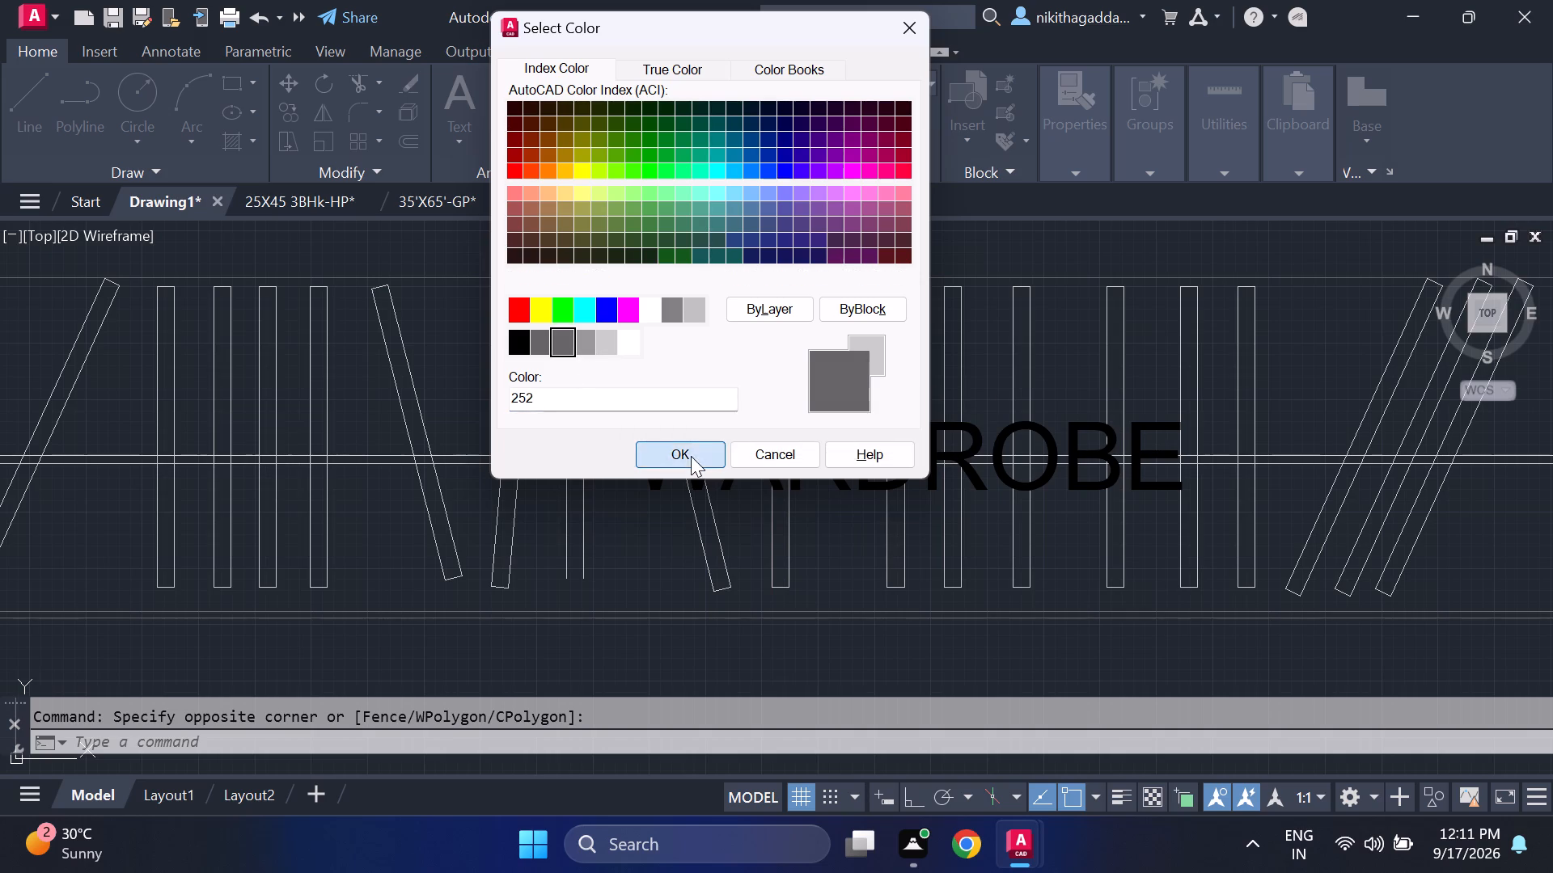
{"action": "scroll", "coordinate": [658, 514], "scroll_direction": "down", "scroll_amount": 3}
{"action": "key", "text": "Escape"}
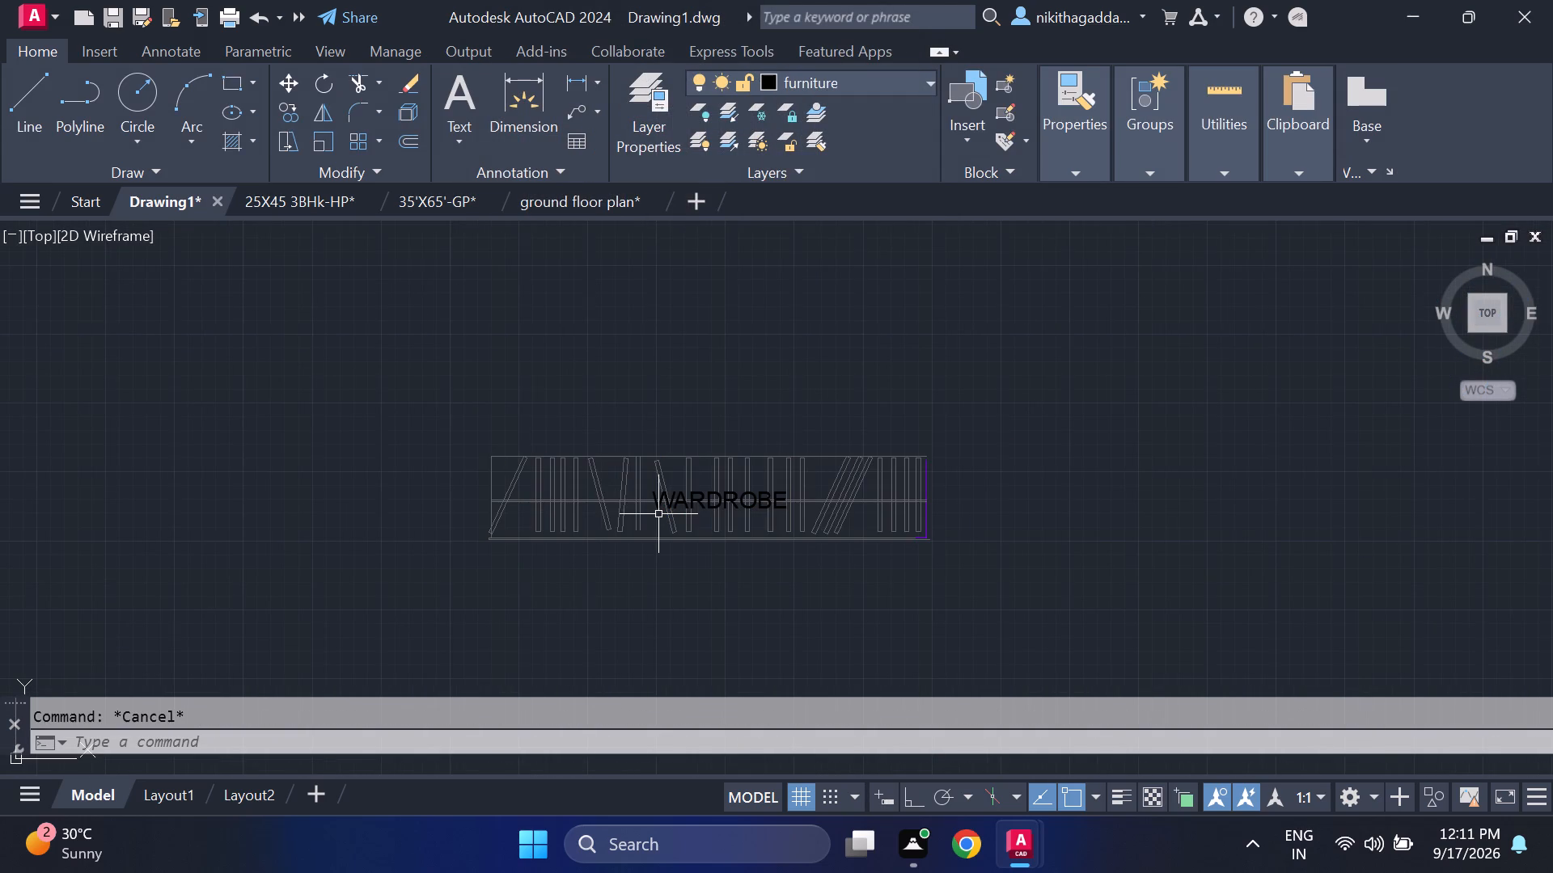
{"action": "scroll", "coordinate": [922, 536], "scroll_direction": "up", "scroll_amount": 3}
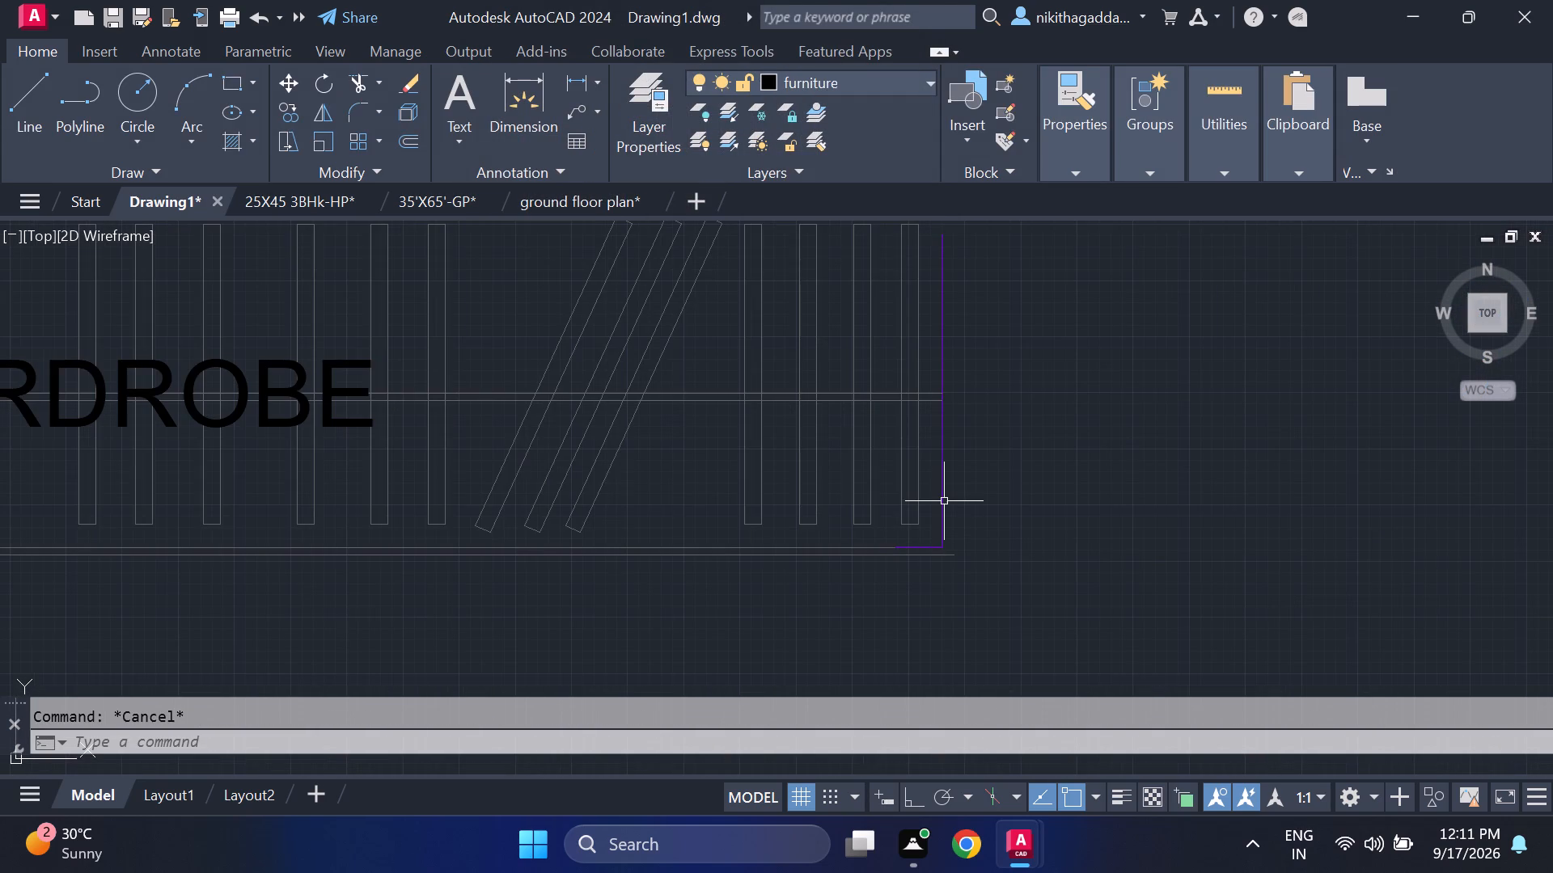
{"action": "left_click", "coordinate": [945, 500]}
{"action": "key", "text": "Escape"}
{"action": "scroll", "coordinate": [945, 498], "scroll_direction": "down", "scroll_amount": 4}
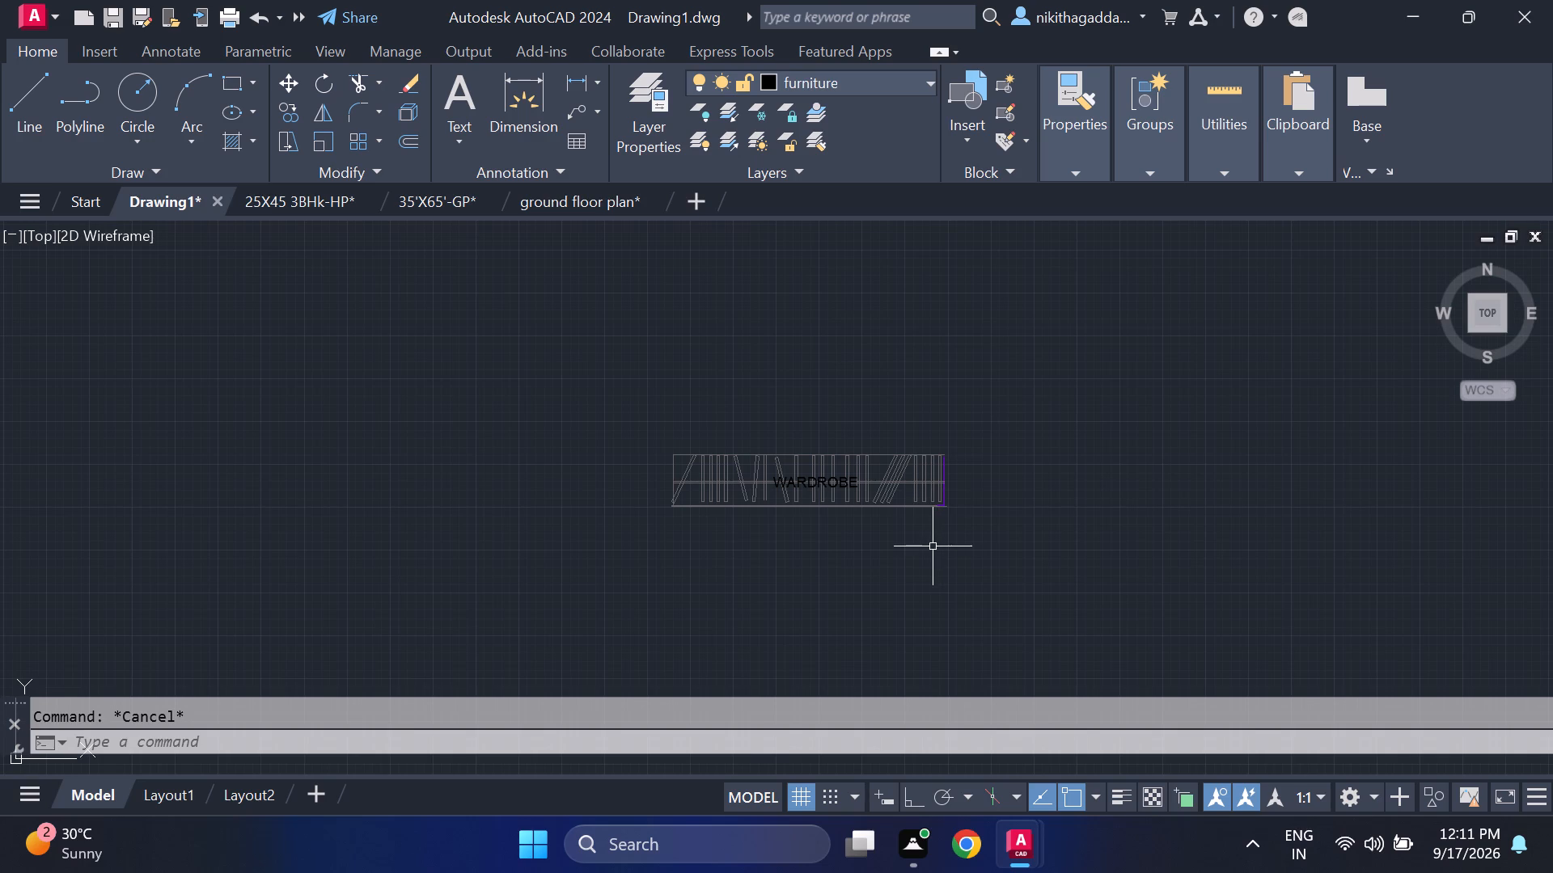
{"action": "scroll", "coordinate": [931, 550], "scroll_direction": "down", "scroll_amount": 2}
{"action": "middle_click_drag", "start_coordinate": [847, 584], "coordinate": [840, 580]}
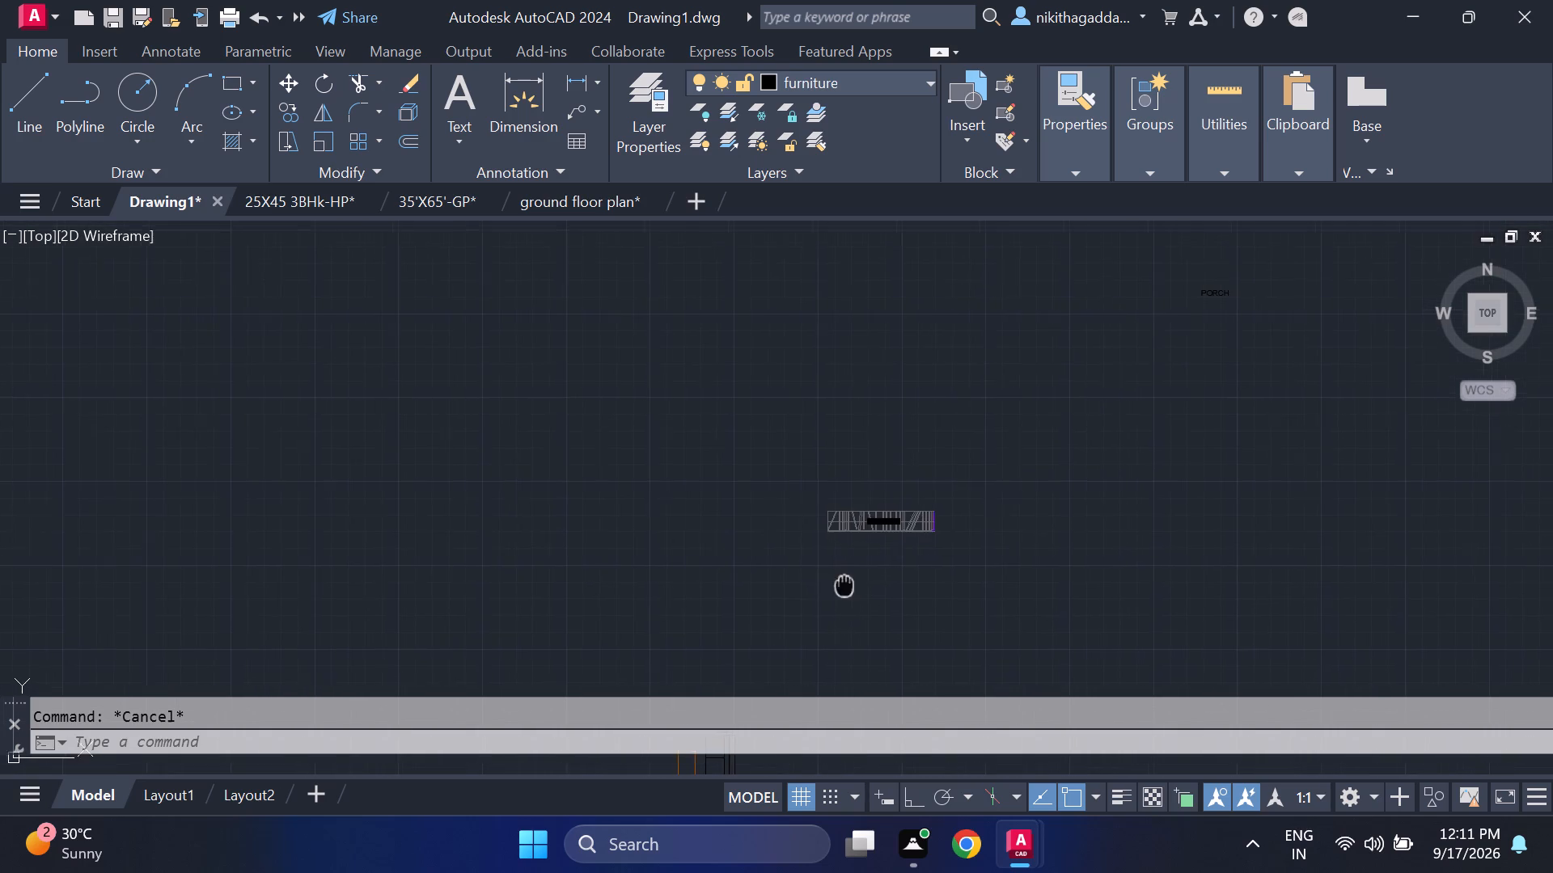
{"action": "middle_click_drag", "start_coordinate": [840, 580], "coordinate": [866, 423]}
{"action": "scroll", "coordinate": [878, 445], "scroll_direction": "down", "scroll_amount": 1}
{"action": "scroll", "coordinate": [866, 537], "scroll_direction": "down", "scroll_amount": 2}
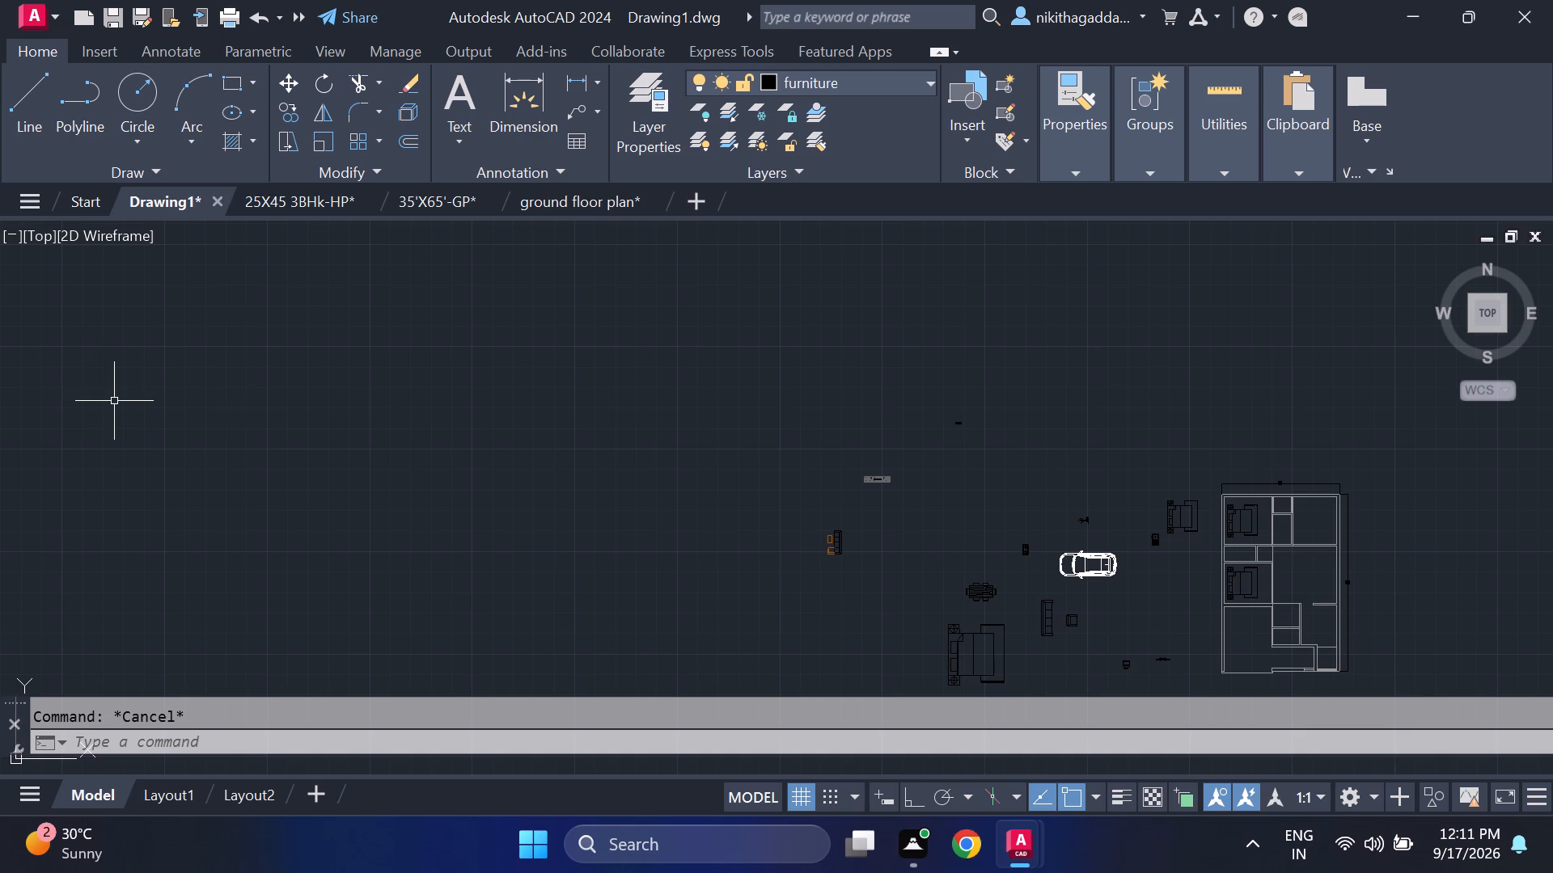
Open the drawing named ground column from the Documents folder.
{"action": "left_click", "coordinate": [29, 200]}
{"action": "left_click", "coordinate": [108, 502]}
{"action": "scroll", "coordinate": [335, 454], "scroll_direction": "down", "scroll_amount": 3}
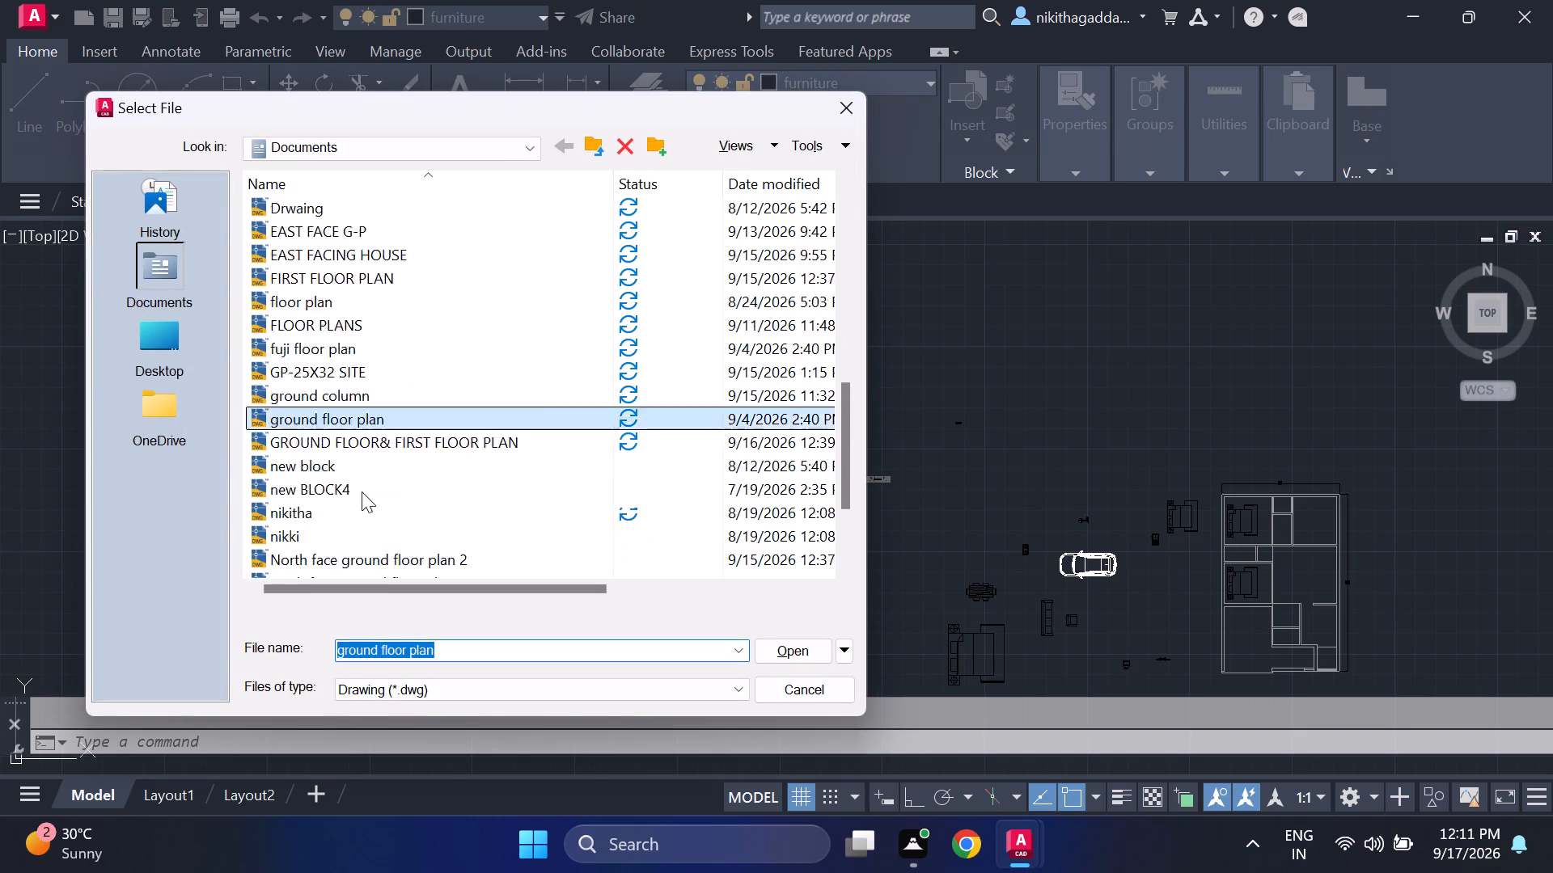
{"action": "scroll", "coordinate": [362, 491], "scroll_direction": "down", "scroll_amount": 3}
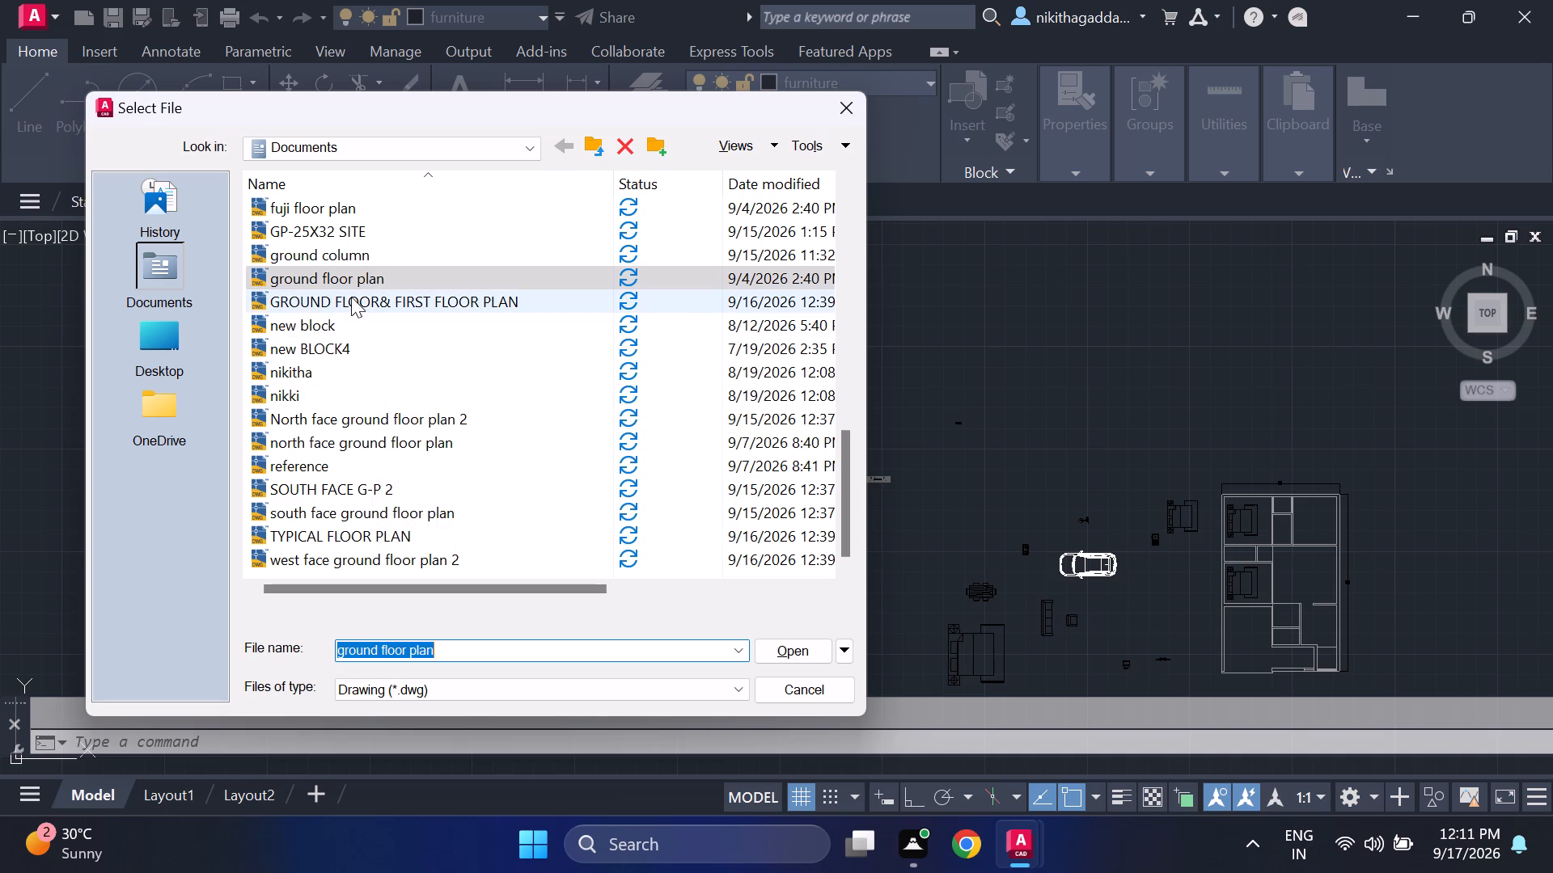
{"action": "scroll", "coordinate": [349, 295], "scroll_direction": "up", "scroll_amount": 1}
{"action": "left_click", "coordinate": [321, 327]}
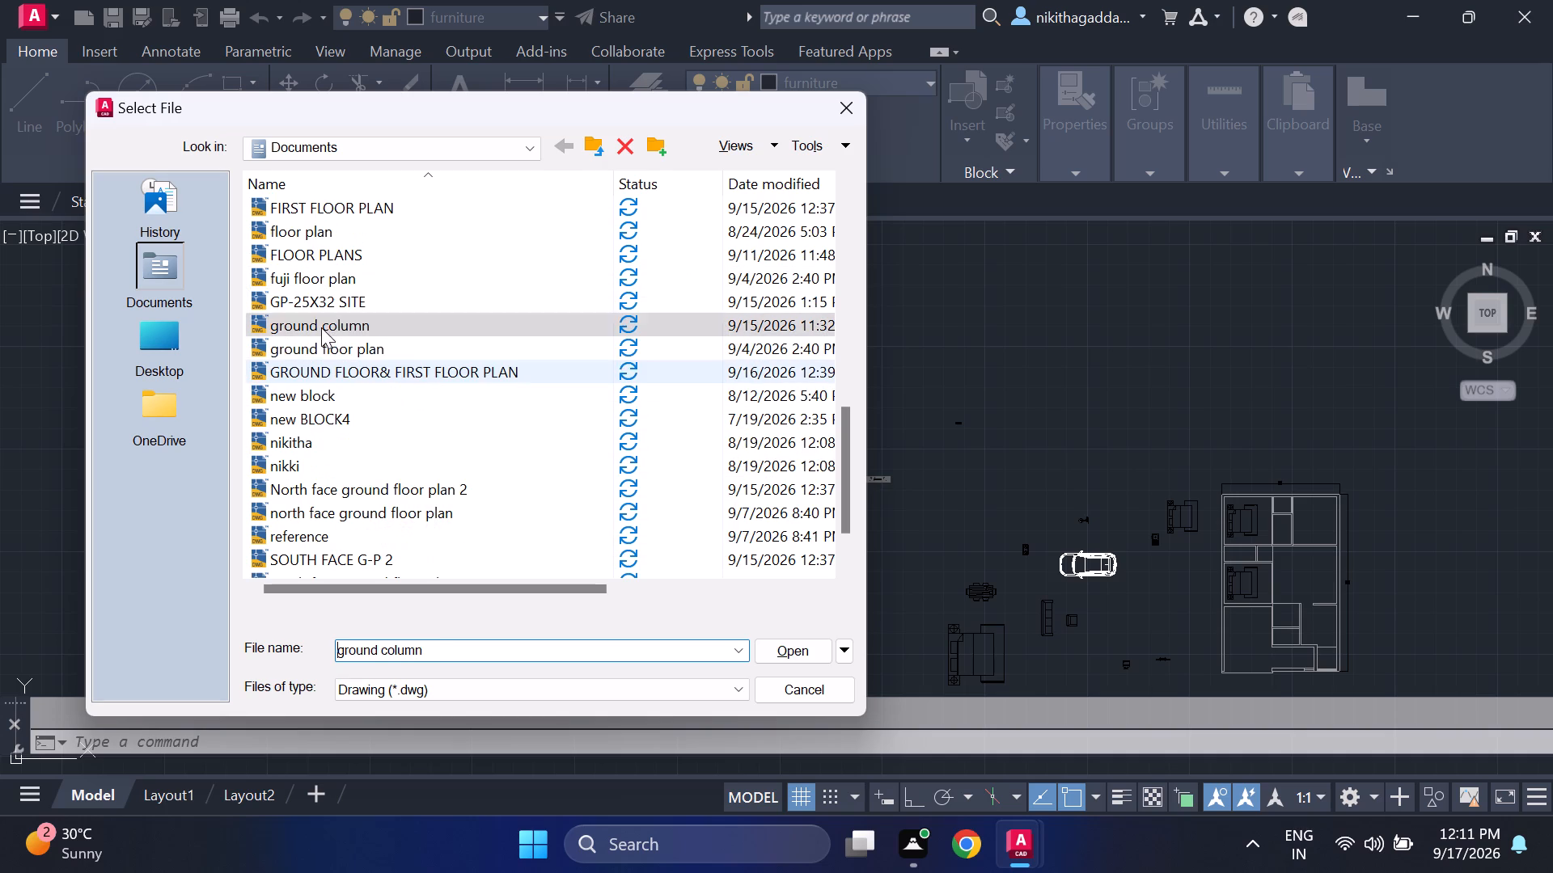
{"action": "left_click", "coordinate": [773, 646]}
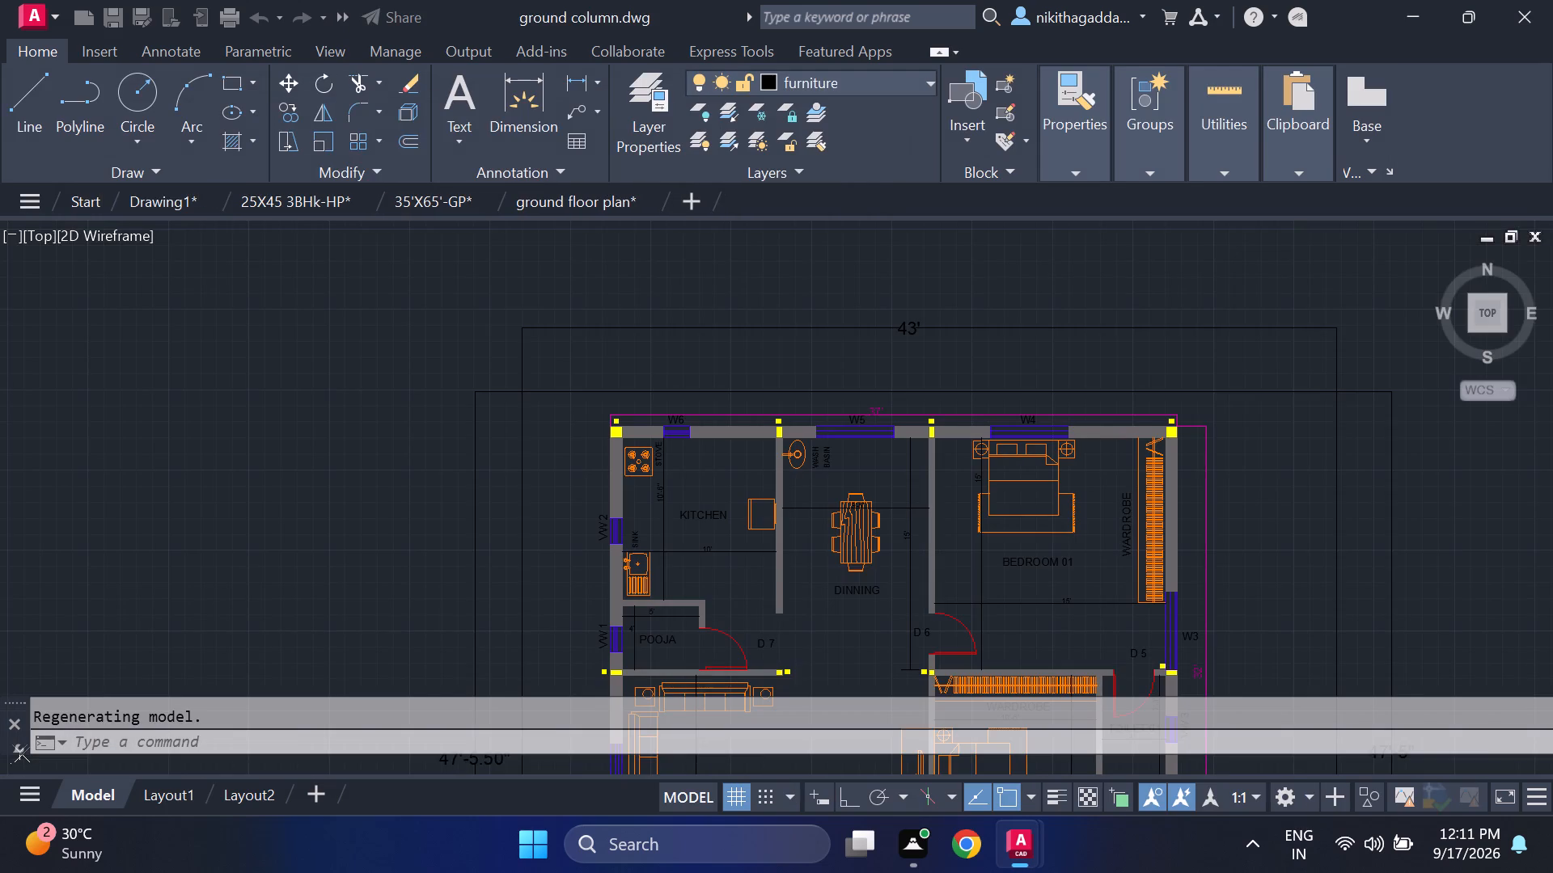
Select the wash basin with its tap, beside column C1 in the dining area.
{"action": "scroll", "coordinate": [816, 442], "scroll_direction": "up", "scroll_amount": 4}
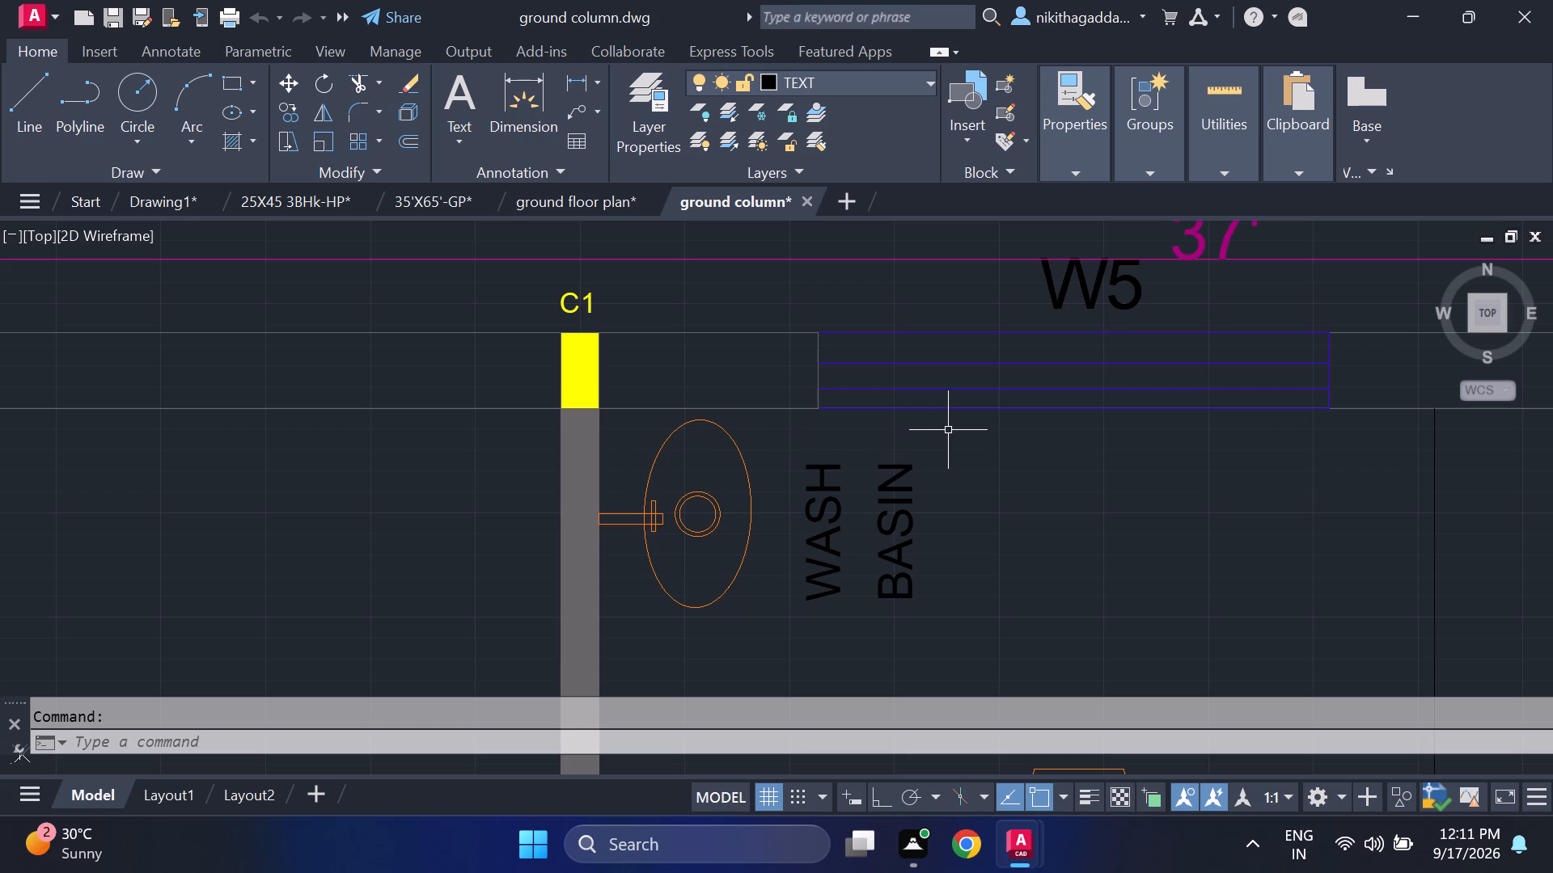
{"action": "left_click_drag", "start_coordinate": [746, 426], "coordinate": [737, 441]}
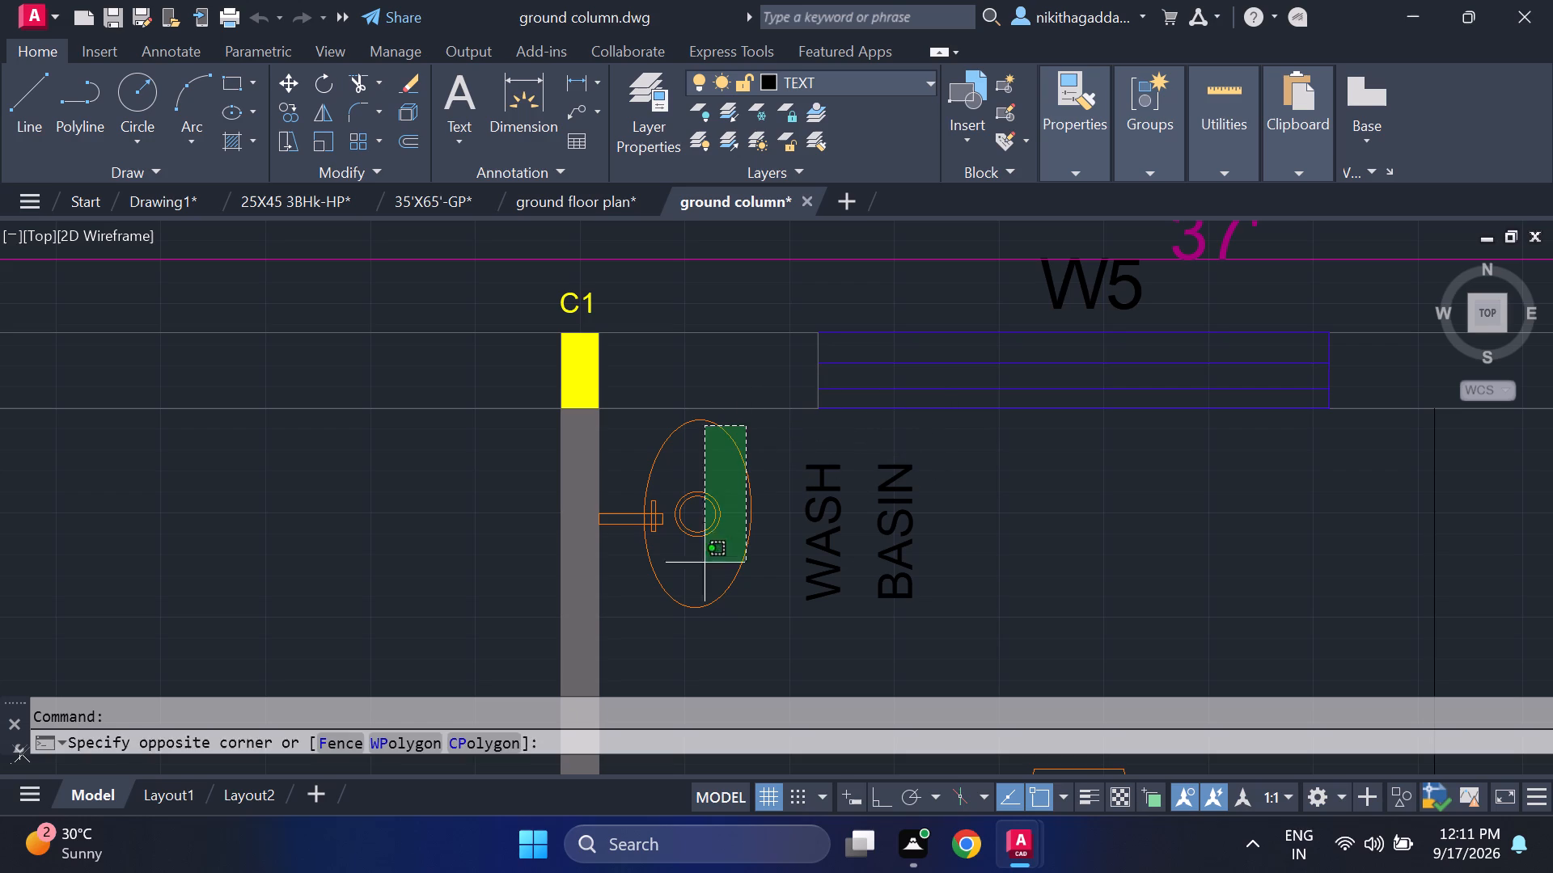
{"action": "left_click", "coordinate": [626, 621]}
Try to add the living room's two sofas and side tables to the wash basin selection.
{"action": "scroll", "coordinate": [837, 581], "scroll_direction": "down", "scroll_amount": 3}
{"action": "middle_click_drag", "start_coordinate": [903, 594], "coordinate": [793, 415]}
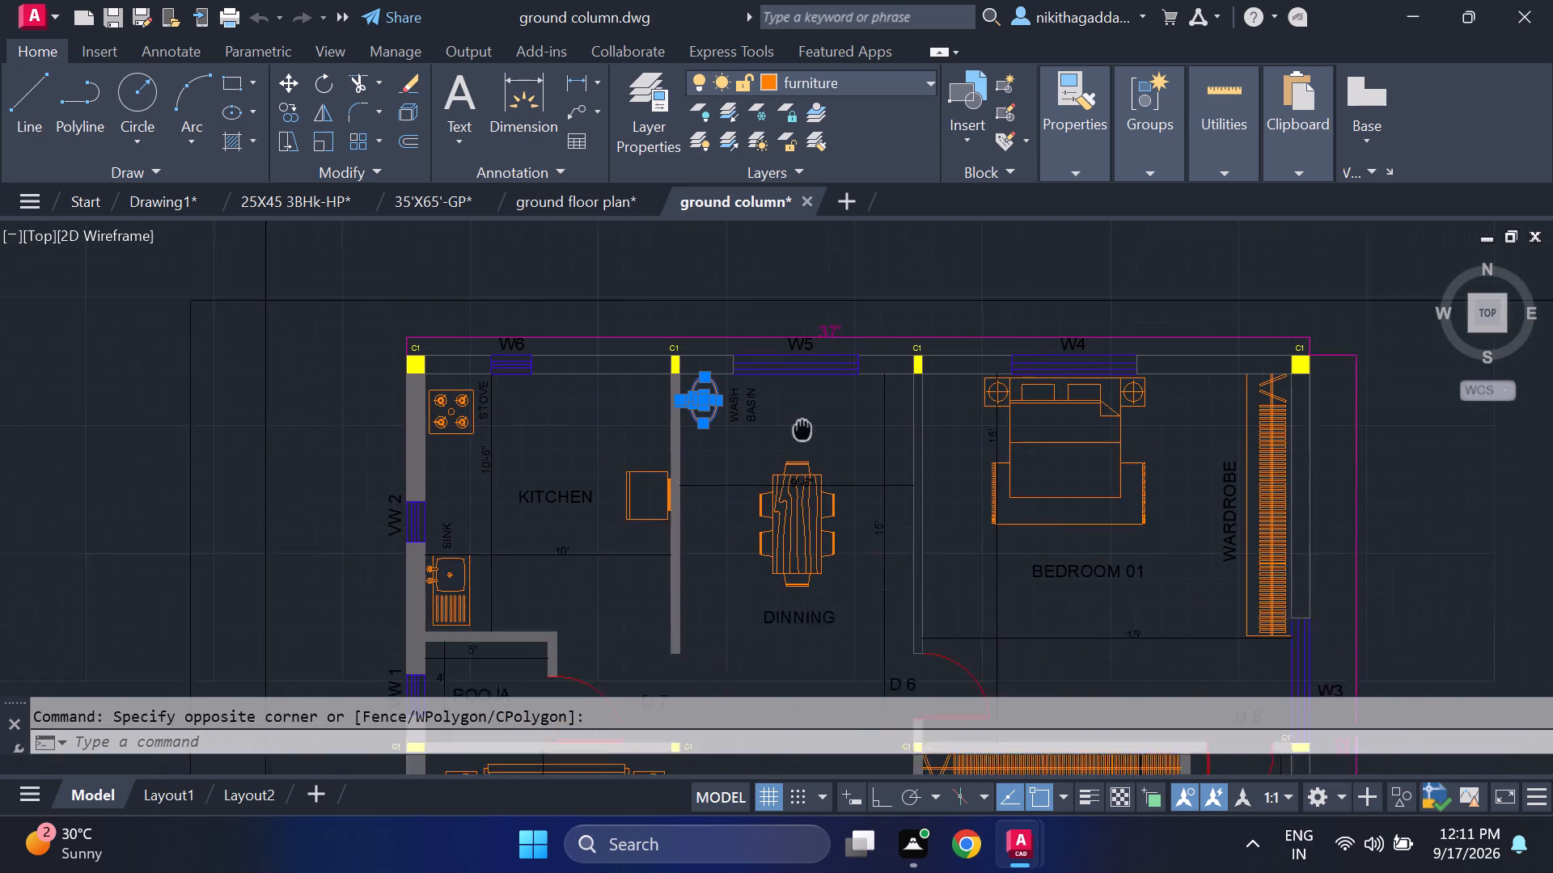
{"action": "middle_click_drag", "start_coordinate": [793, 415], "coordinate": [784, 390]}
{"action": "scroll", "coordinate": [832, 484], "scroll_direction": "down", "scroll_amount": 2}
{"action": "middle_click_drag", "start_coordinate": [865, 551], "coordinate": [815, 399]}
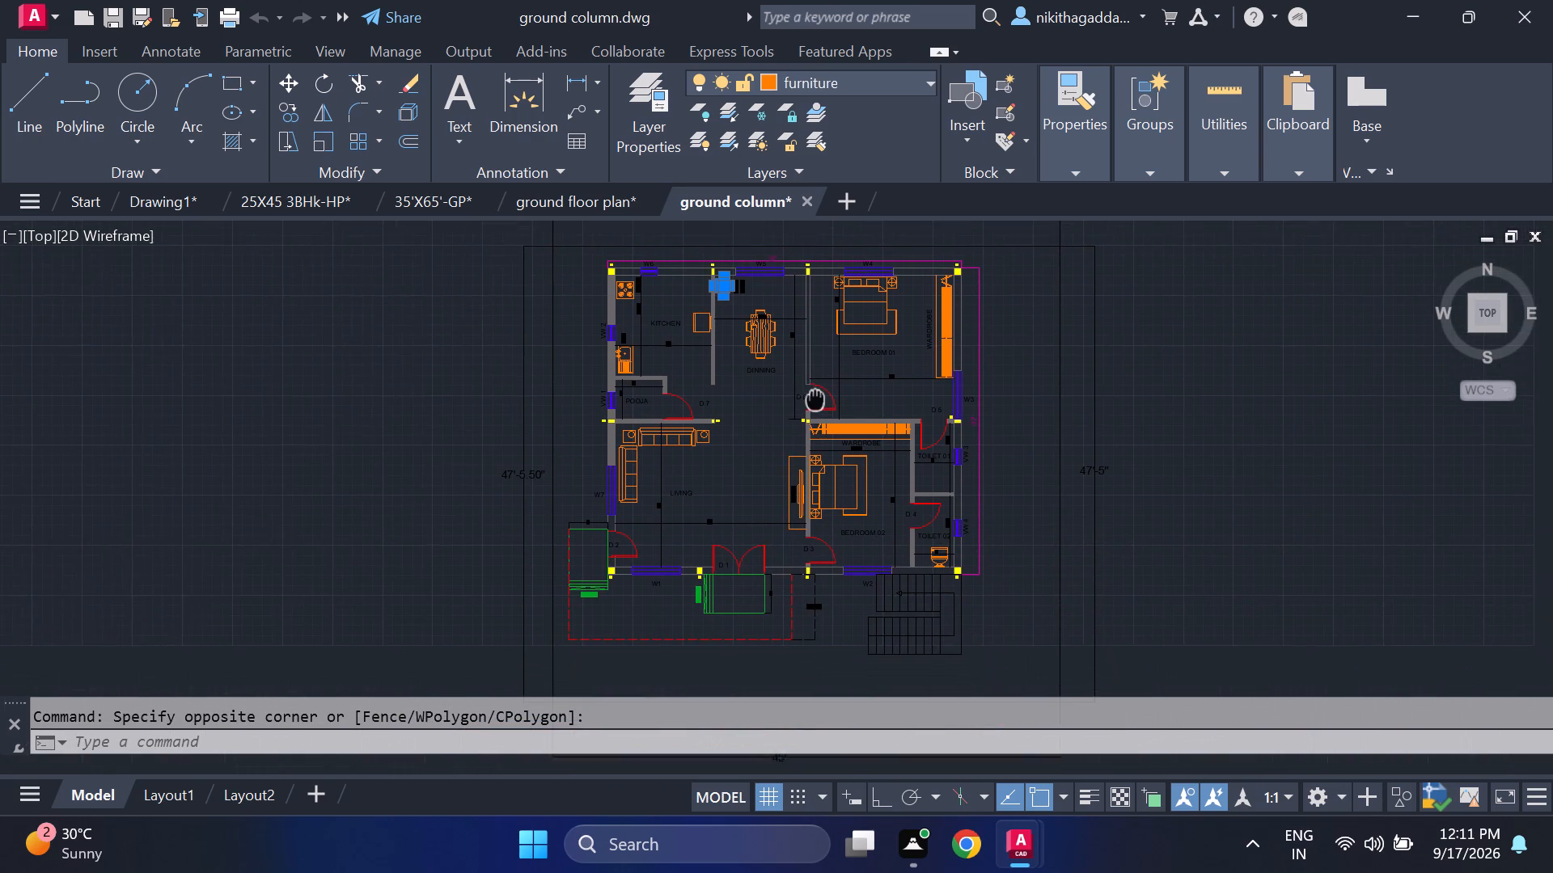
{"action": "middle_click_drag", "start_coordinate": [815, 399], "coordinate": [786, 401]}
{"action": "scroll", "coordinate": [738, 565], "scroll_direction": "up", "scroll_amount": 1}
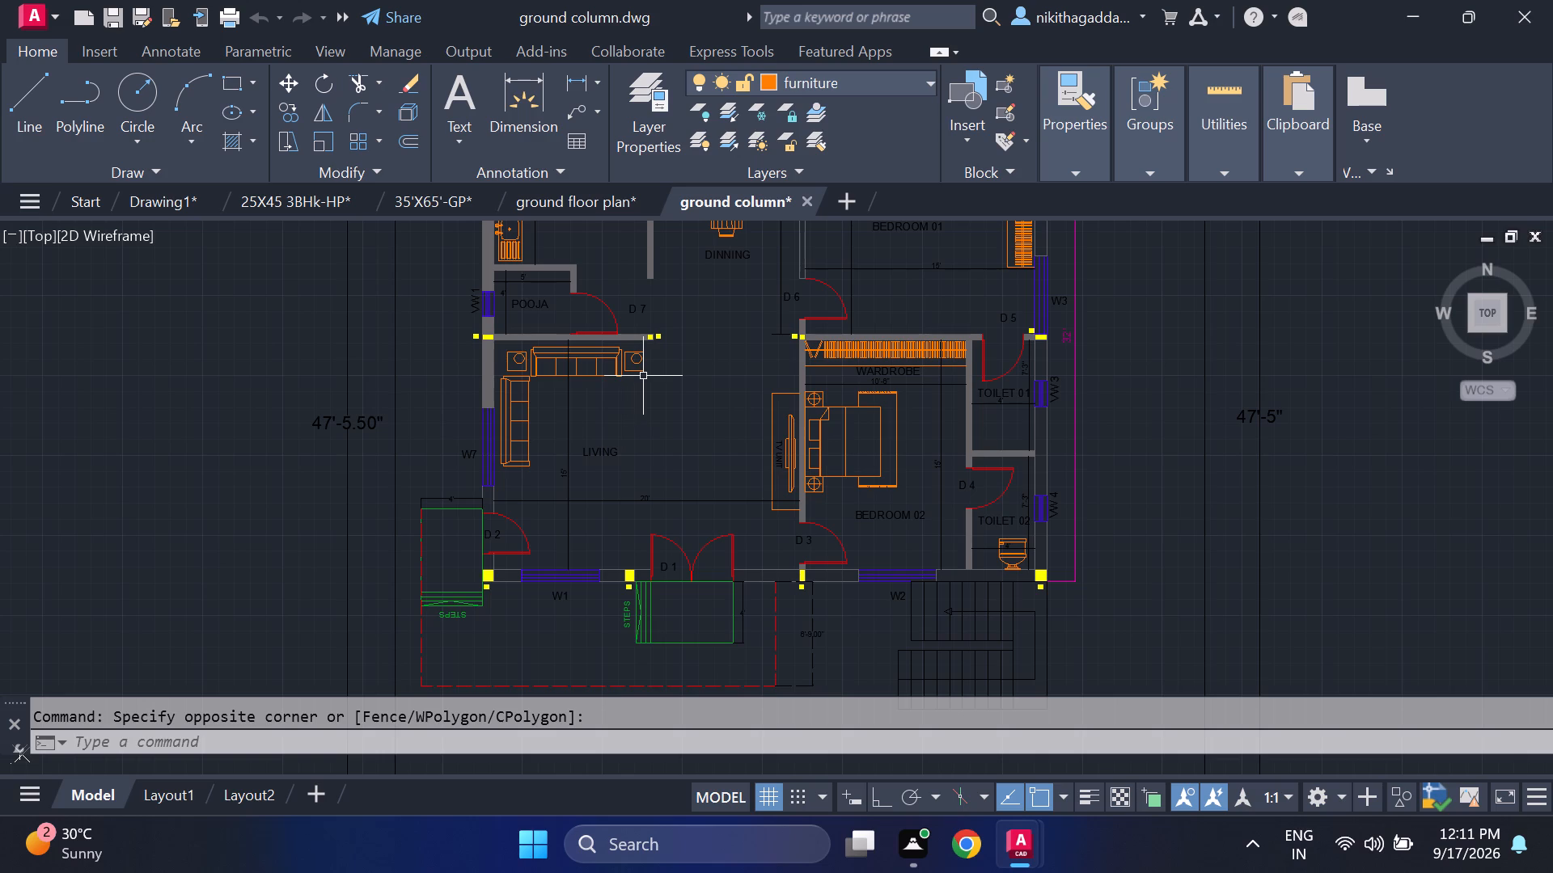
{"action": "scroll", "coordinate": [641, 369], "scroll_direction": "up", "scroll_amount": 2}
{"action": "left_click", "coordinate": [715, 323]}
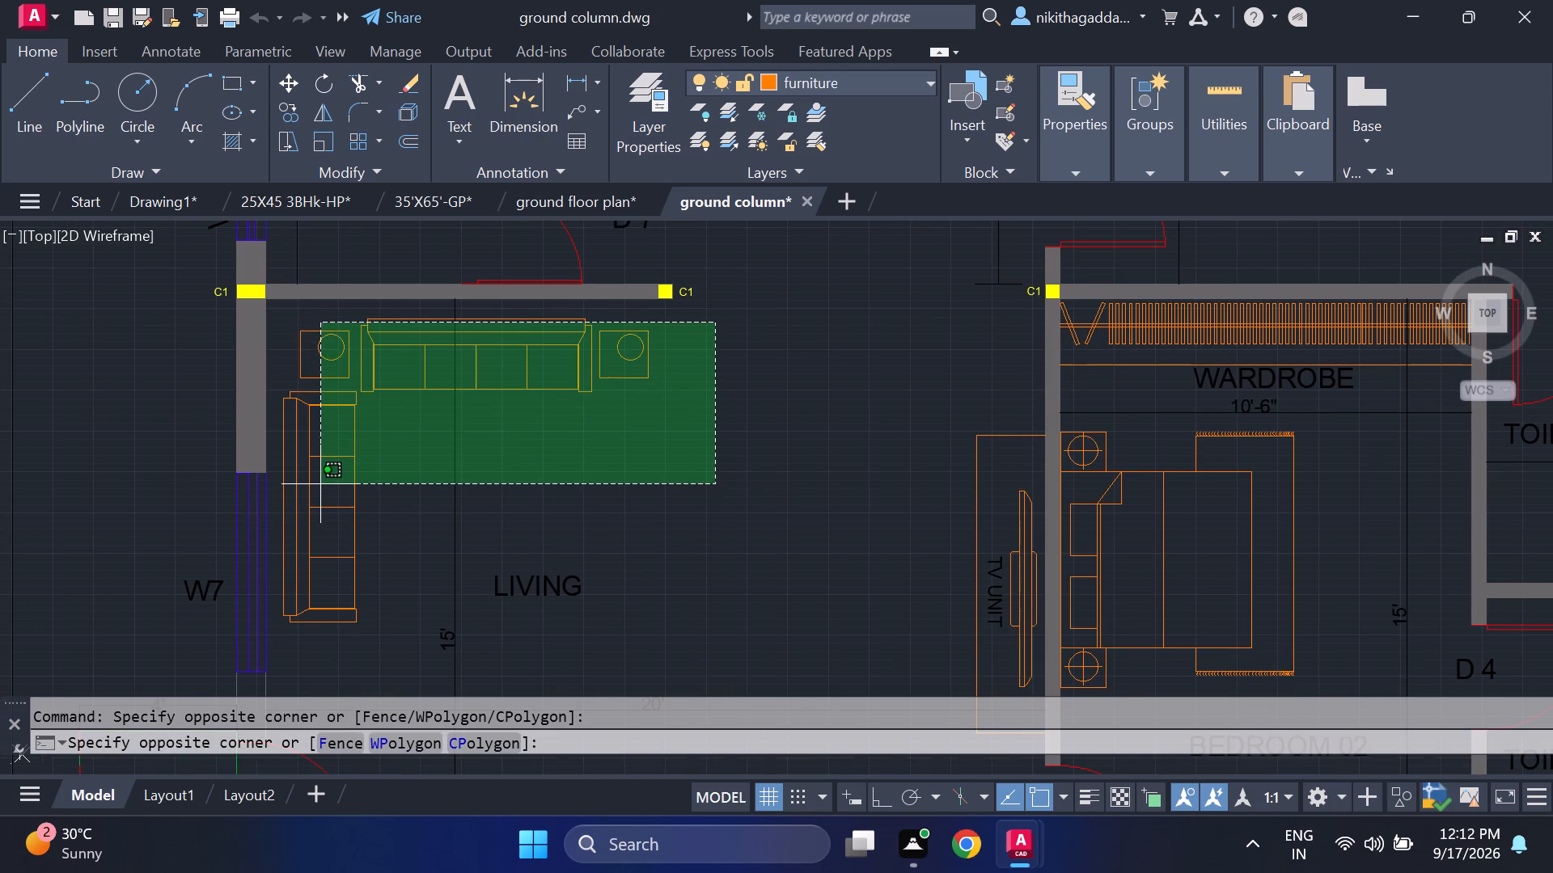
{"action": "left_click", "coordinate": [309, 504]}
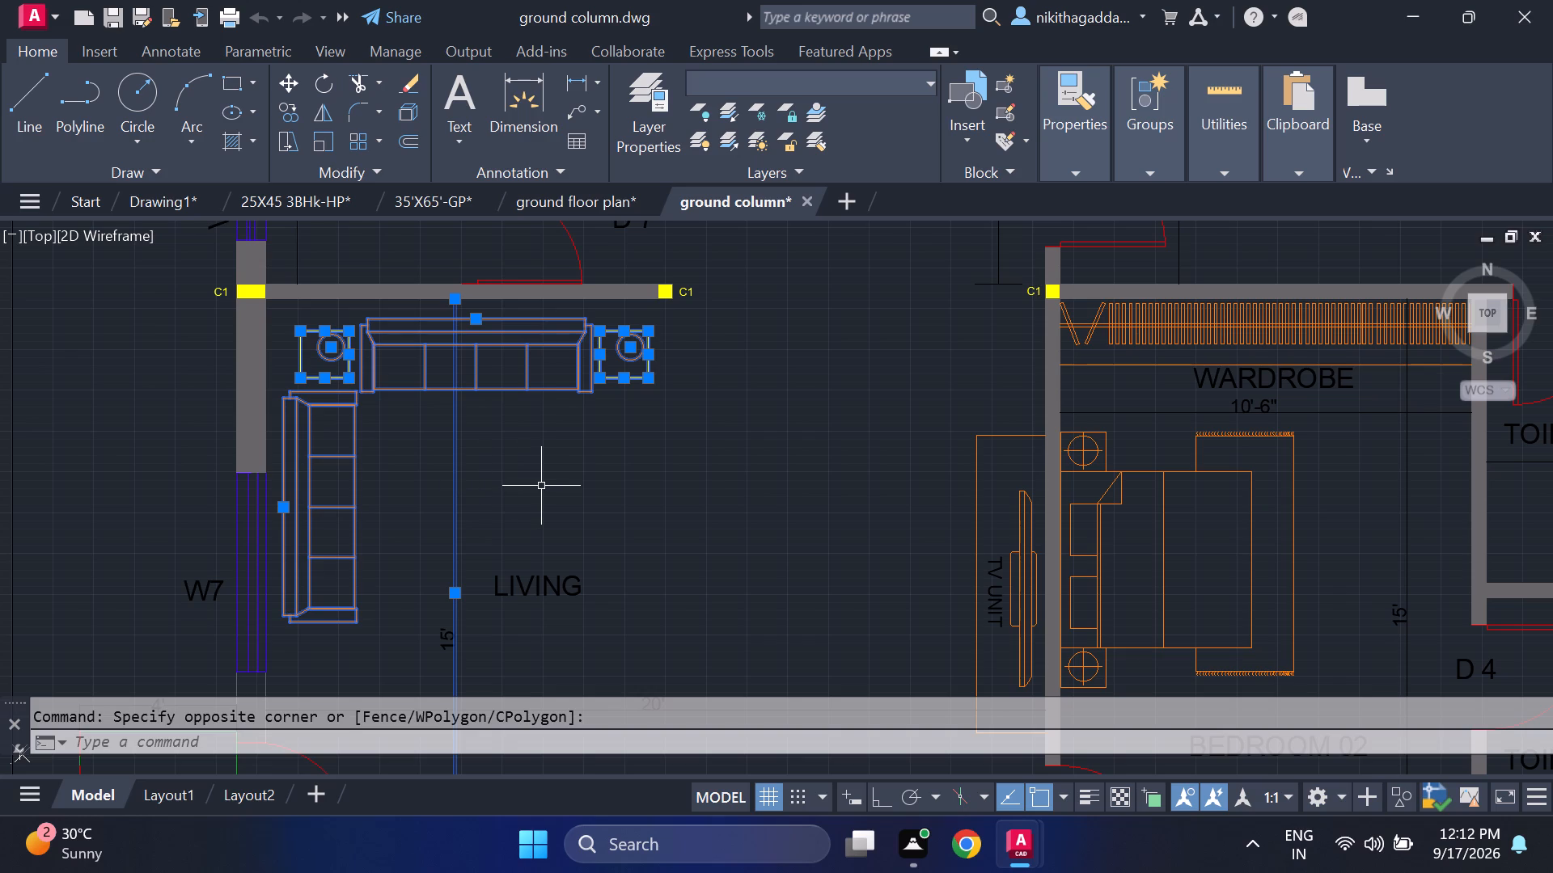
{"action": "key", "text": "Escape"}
Select the living room's two sofas and both side tables, leaving out the 15' dimension.
{"action": "left_click_drag", "start_coordinate": [728, 333], "coordinate": [716, 338]}
{"action": "left_click", "coordinate": [488, 452]}
{"action": "left_click", "coordinate": [347, 325]}
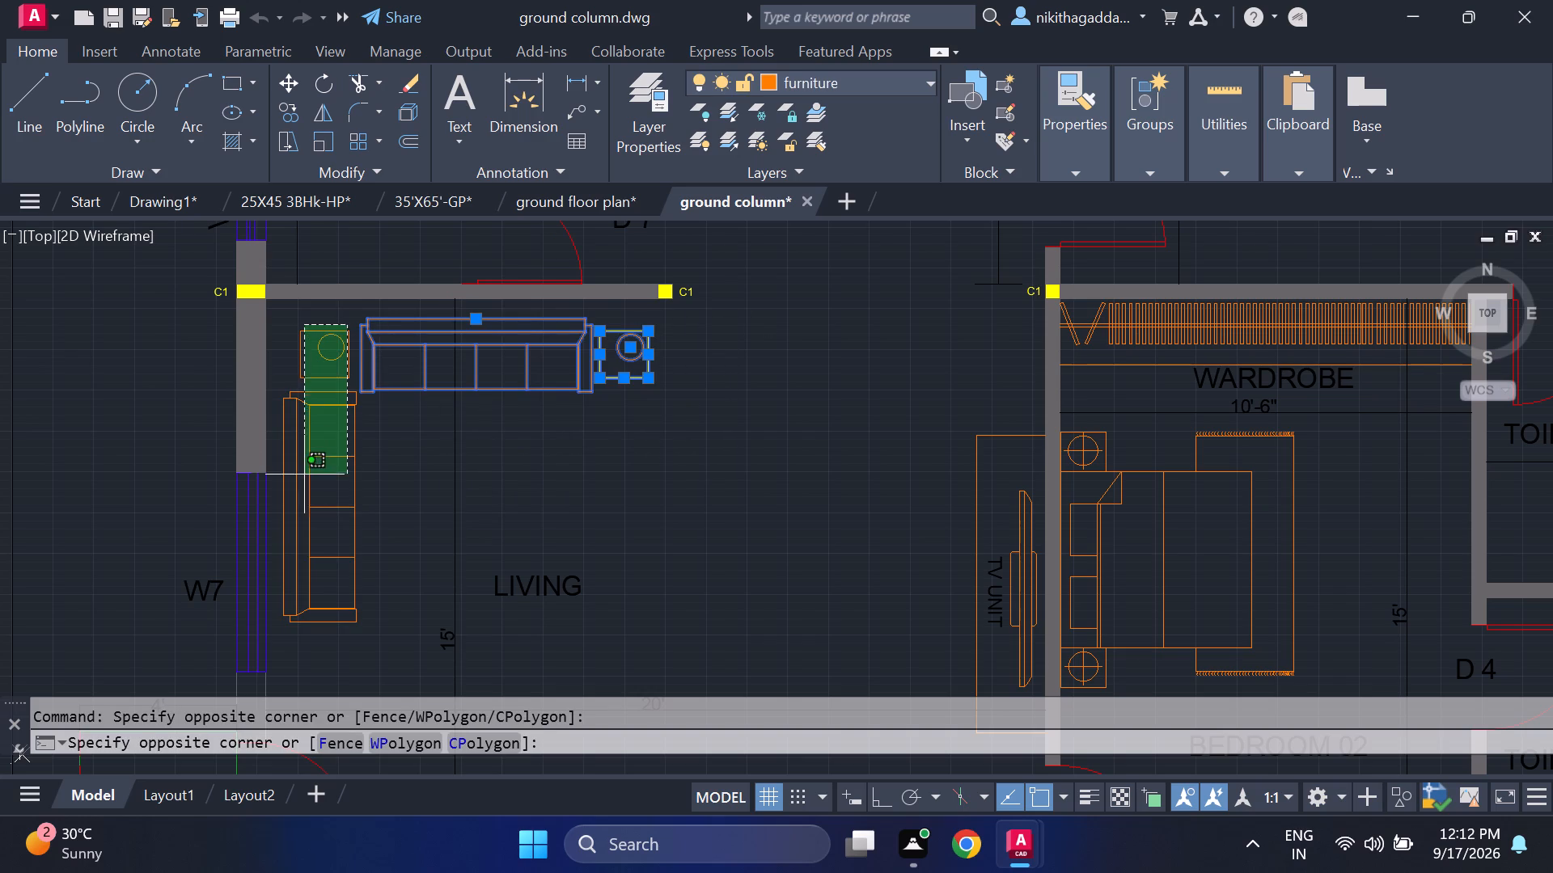
{"action": "left_click", "coordinate": [288, 633]}
{"action": "scroll", "coordinate": [659, 331], "scroll_direction": "up", "scroll_amount": 3}
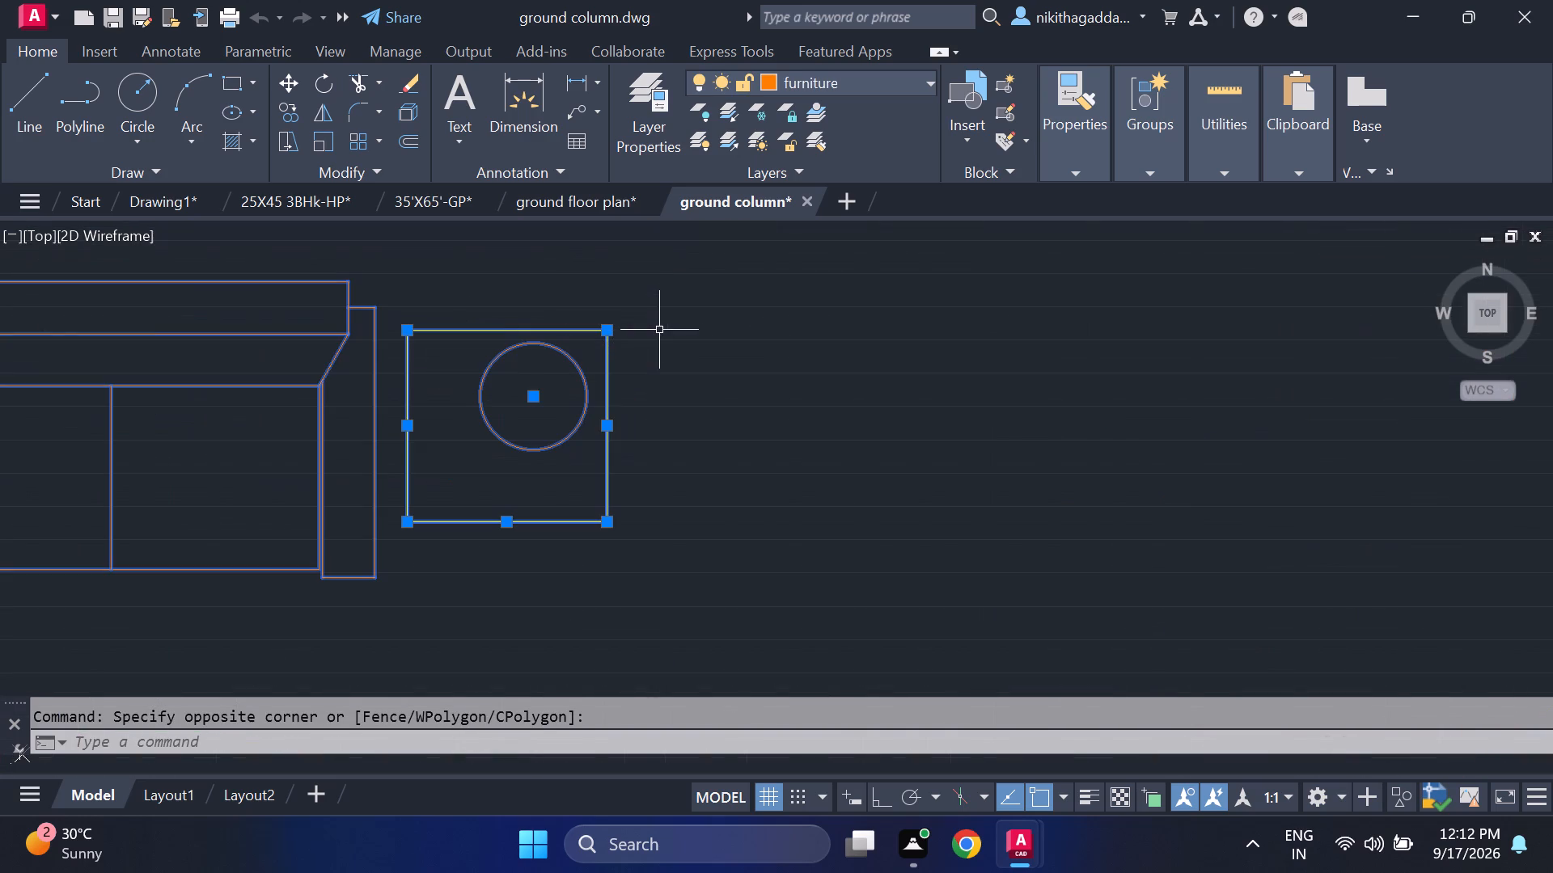
{"action": "left_click", "coordinate": [674, 306]}
{"action": "left_click", "coordinate": [424, 526]}
{"action": "scroll", "coordinate": [565, 476], "scroll_direction": "down", "scroll_amount": 4}
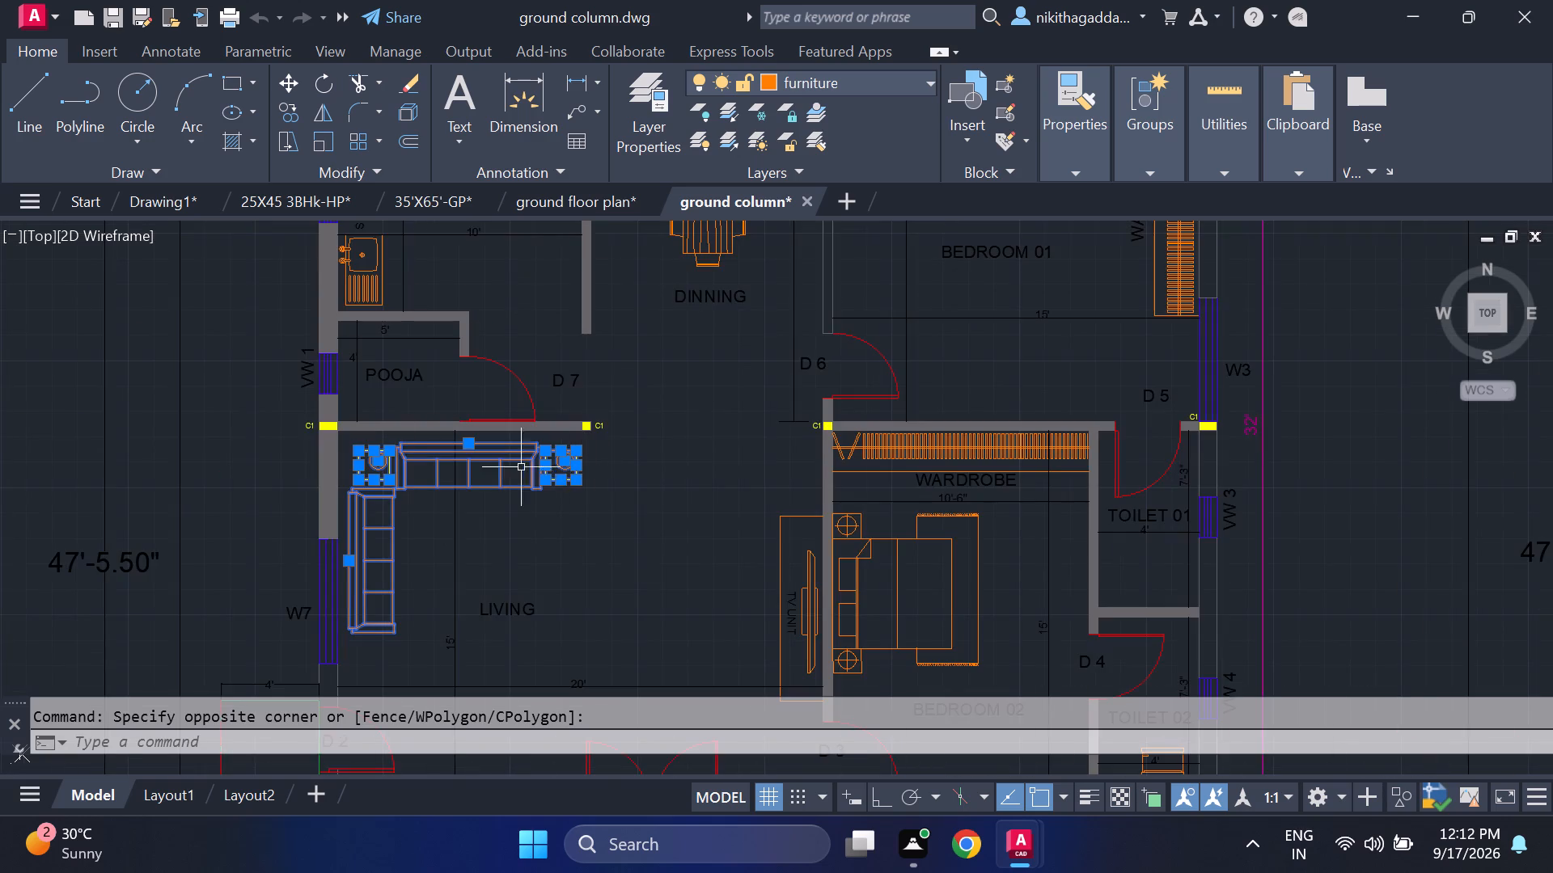
{"action": "scroll", "coordinate": [343, 445], "scroll_direction": "up", "scroll_amount": 3}
{"action": "left_click_drag", "start_coordinate": [480, 434], "coordinate": [472, 444]}
{"action": "left_click", "coordinate": [374, 624]}
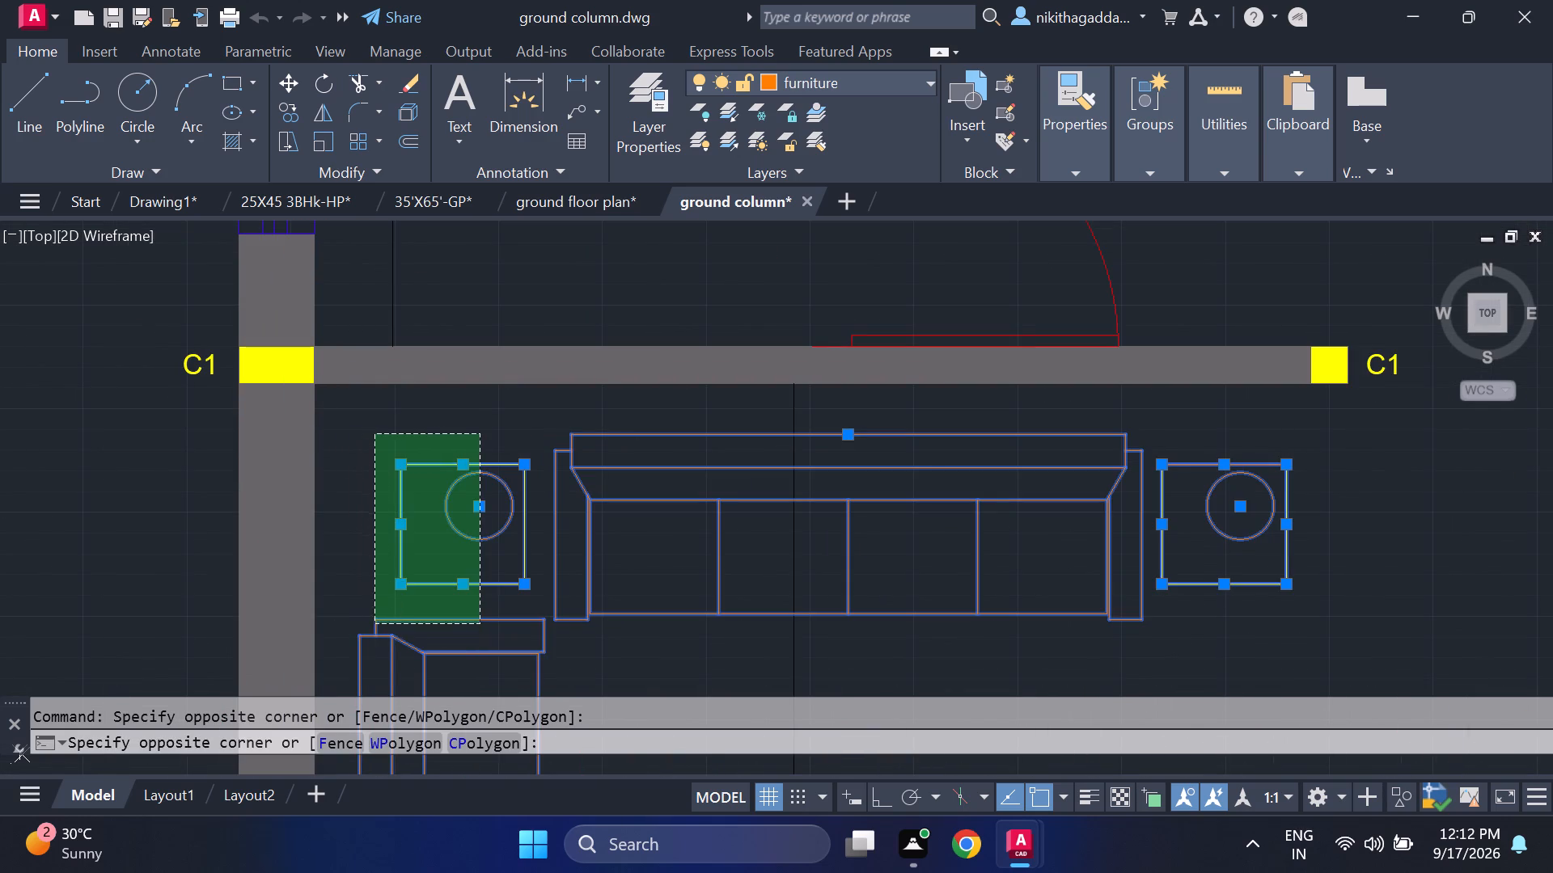
Add the dining area's wash basin and tap to the selection and copy everything into empty space in Drawing1, beyond the loose furniture.
{"action": "scroll", "coordinate": [657, 533], "scroll_direction": "down", "scroll_amount": 5}
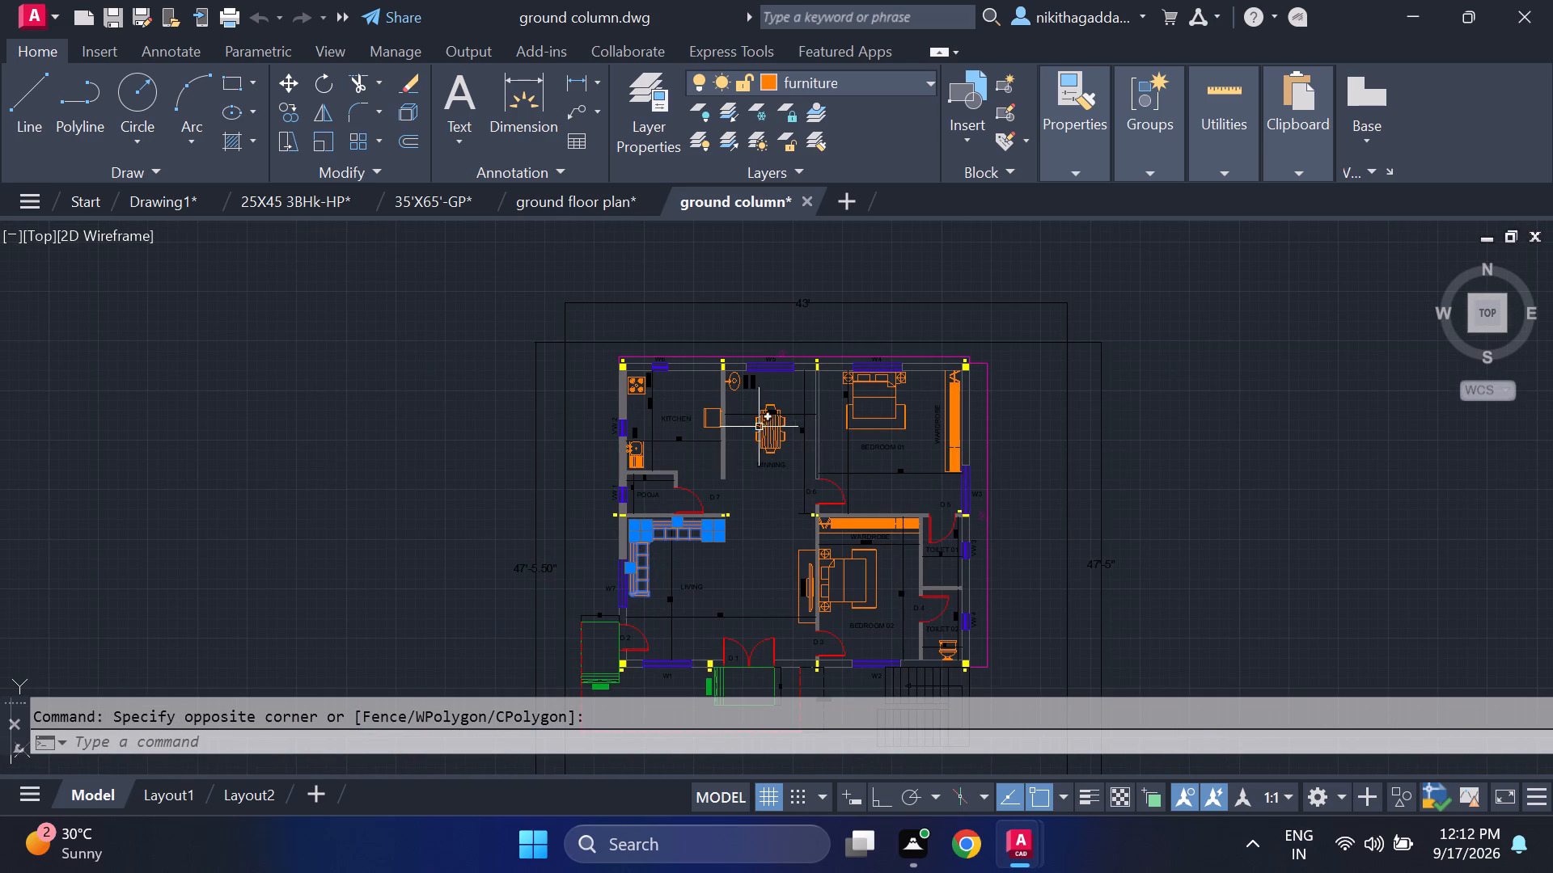
{"action": "scroll", "coordinate": [738, 373], "scroll_direction": "up", "scroll_amount": 2}
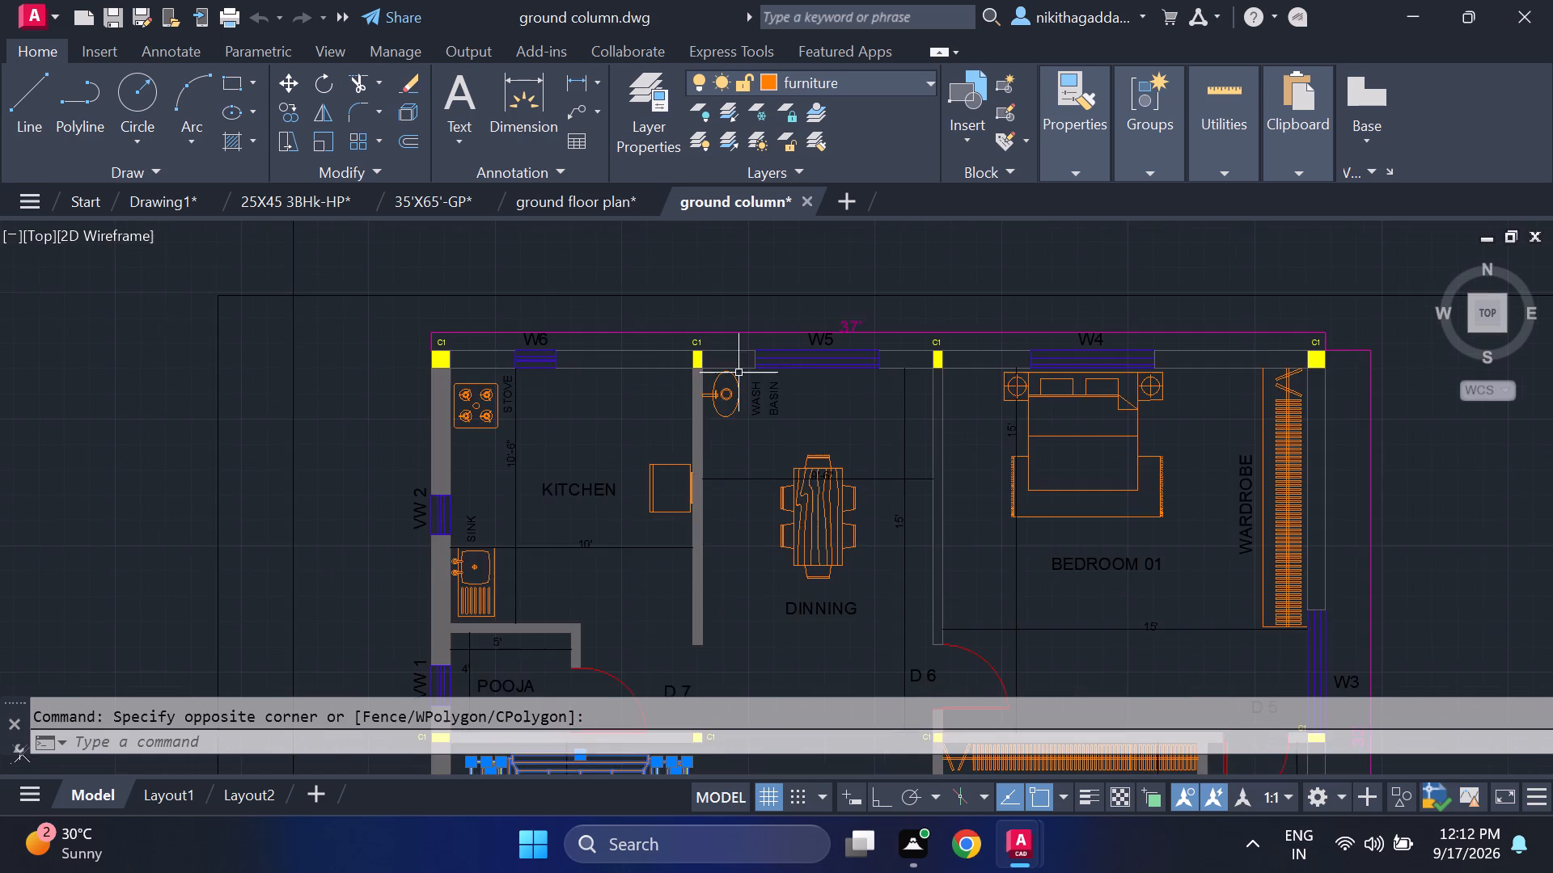
{"action": "scroll", "coordinate": [738, 373], "scroll_direction": "up", "scroll_amount": 4}
{"action": "left_click_drag", "start_coordinate": [742, 372], "coordinate": [736, 379]}
{"action": "left_click", "coordinate": [551, 618]}
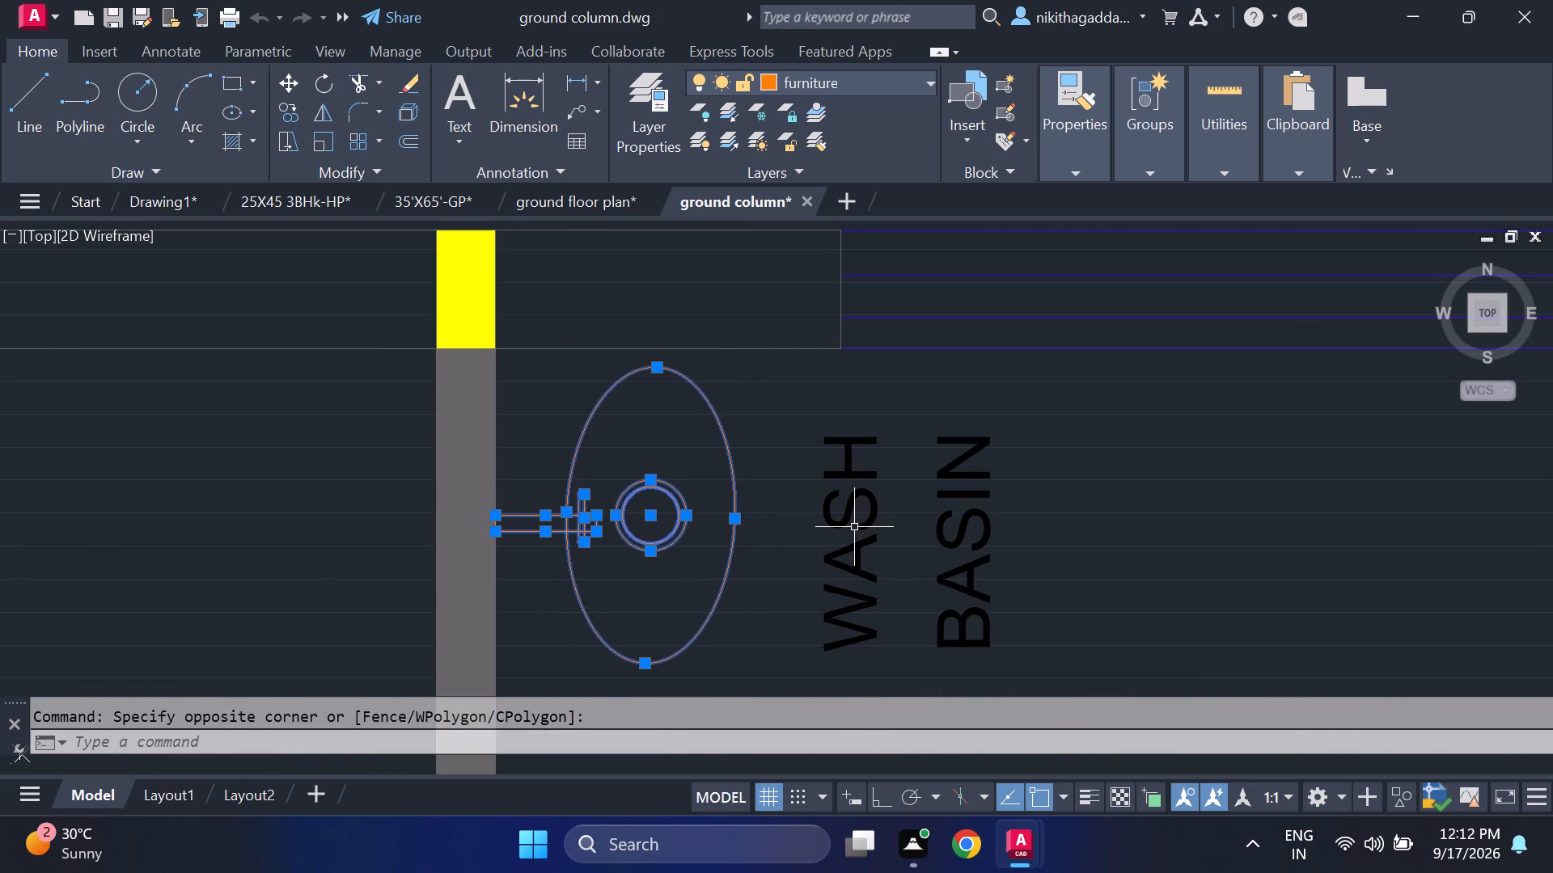
{"action": "key", "text": "ctrl+c"}
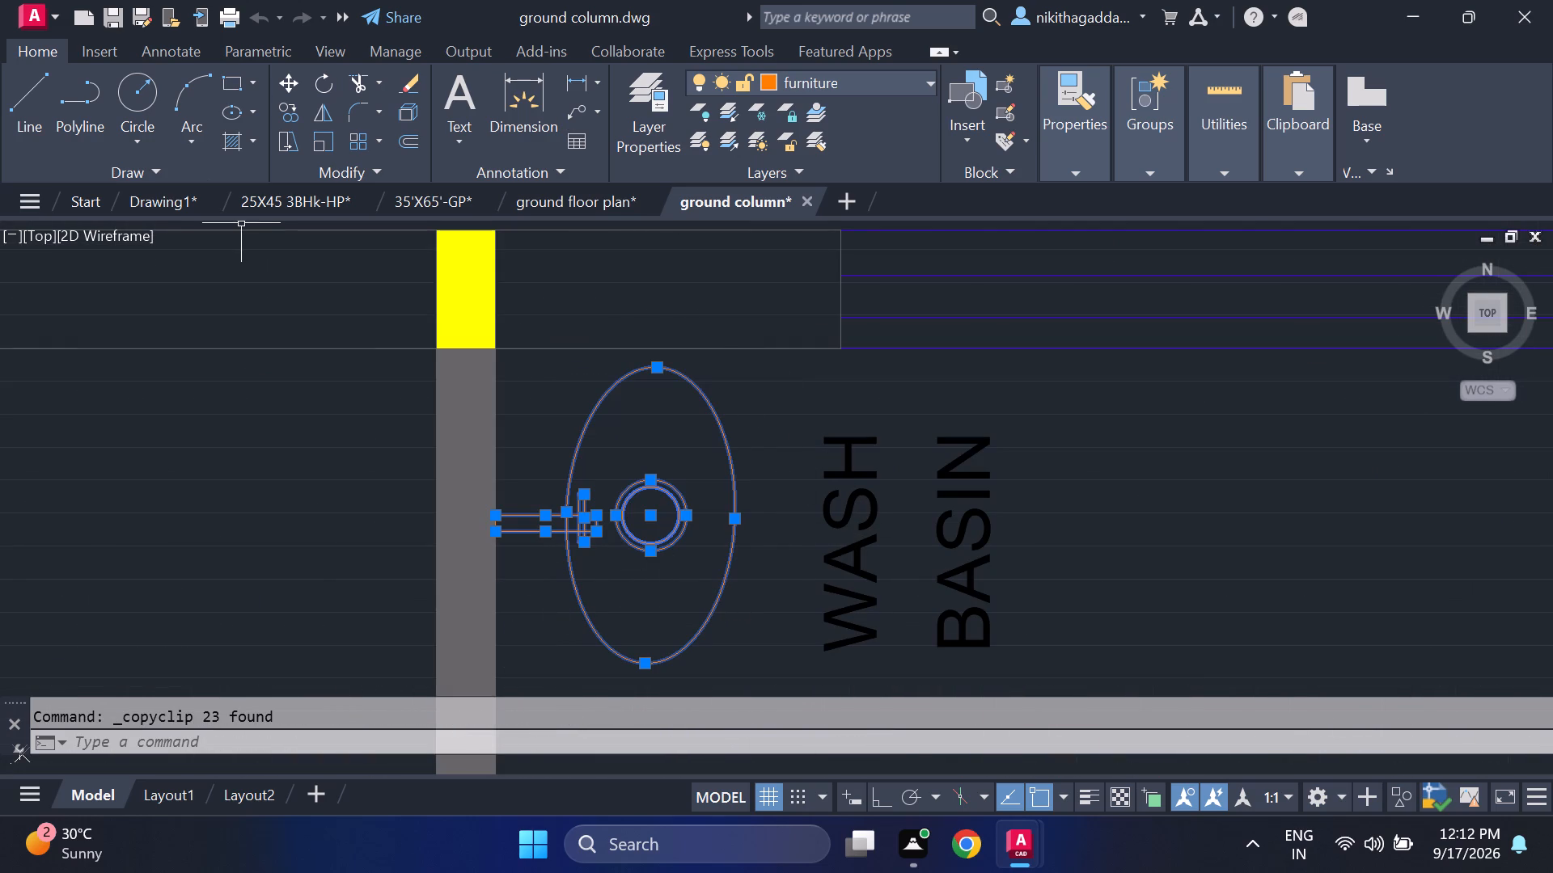
{"action": "left_click", "coordinate": [151, 205]}
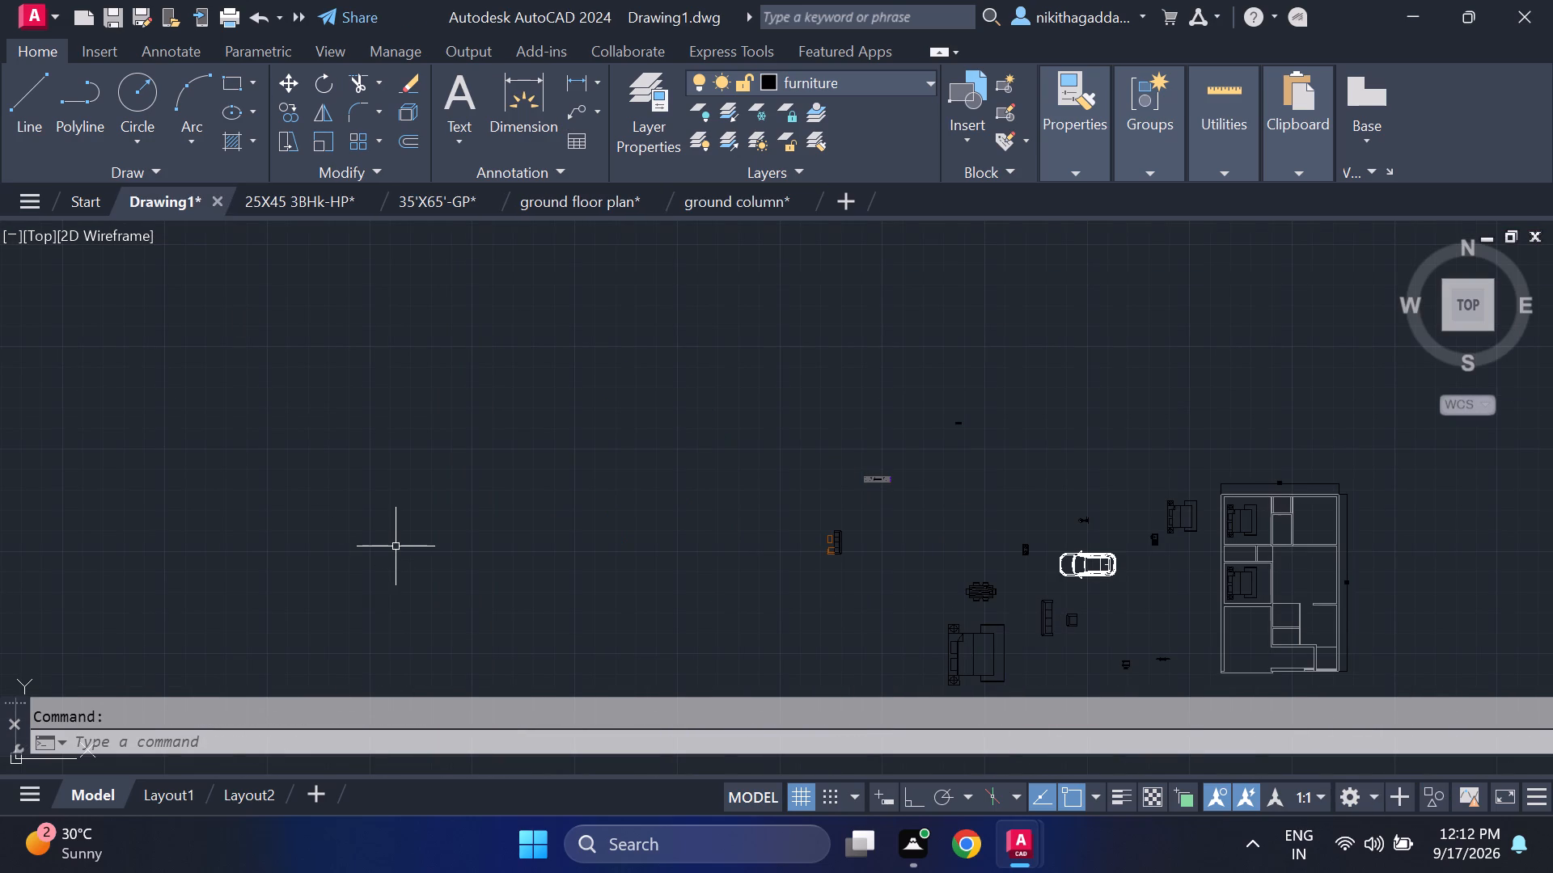
{"action": "key", "text": "ctrl+v"}
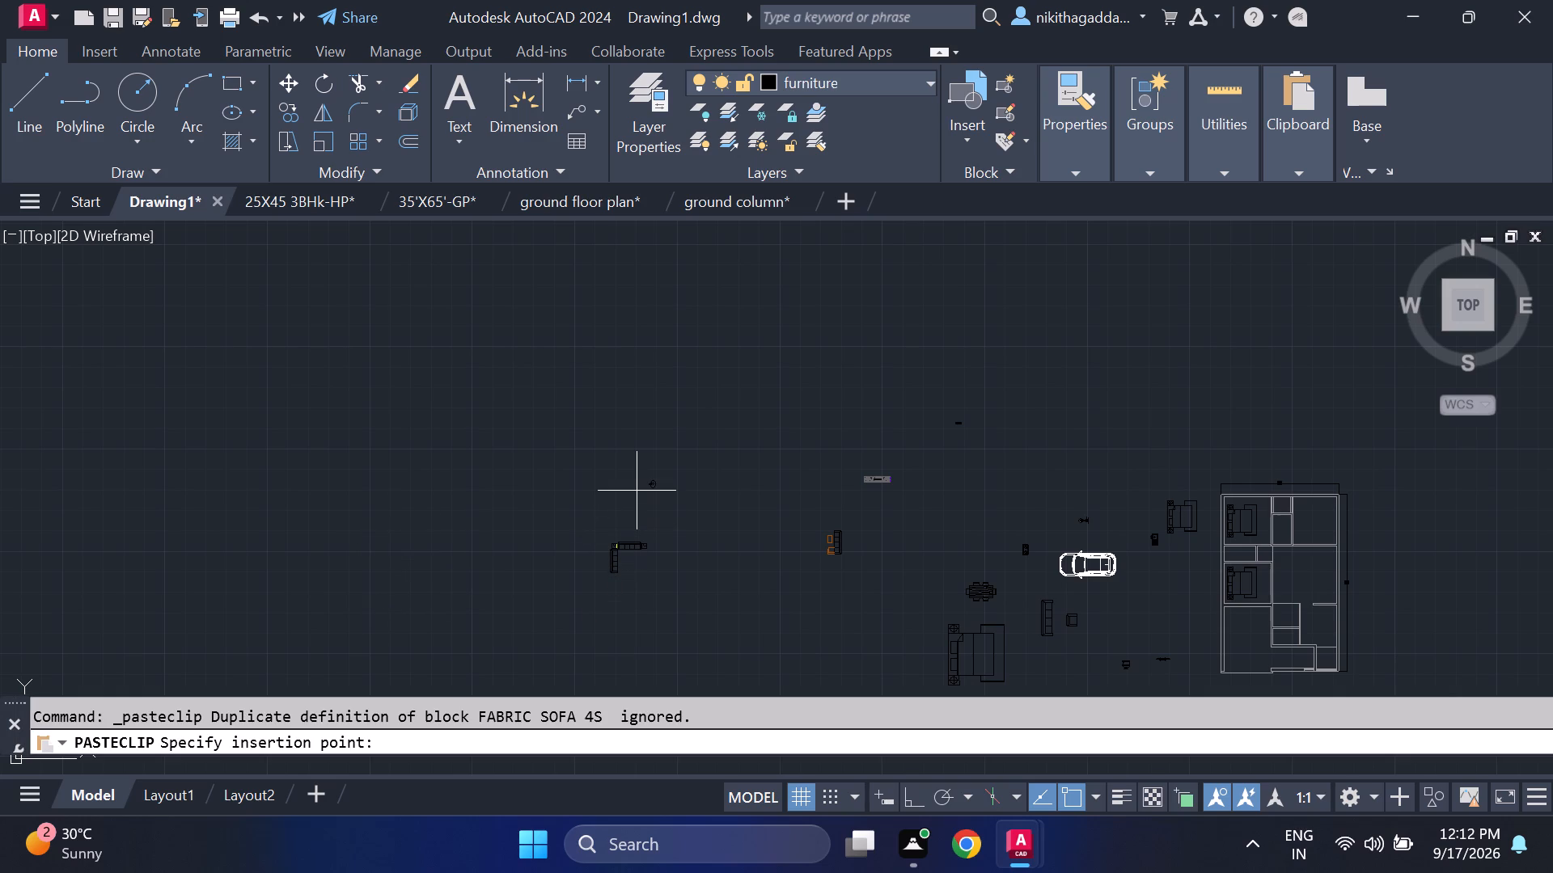
{"action": "left_click", "coordinate": [637, 491]}
Draw a line on the furniture layer over the yellow edge of the pasted side table at the sofas' corner.
{"action": "scroll", "coordinate": [603, 543], "scroll_direction": "up", "scroll_amount": 3}
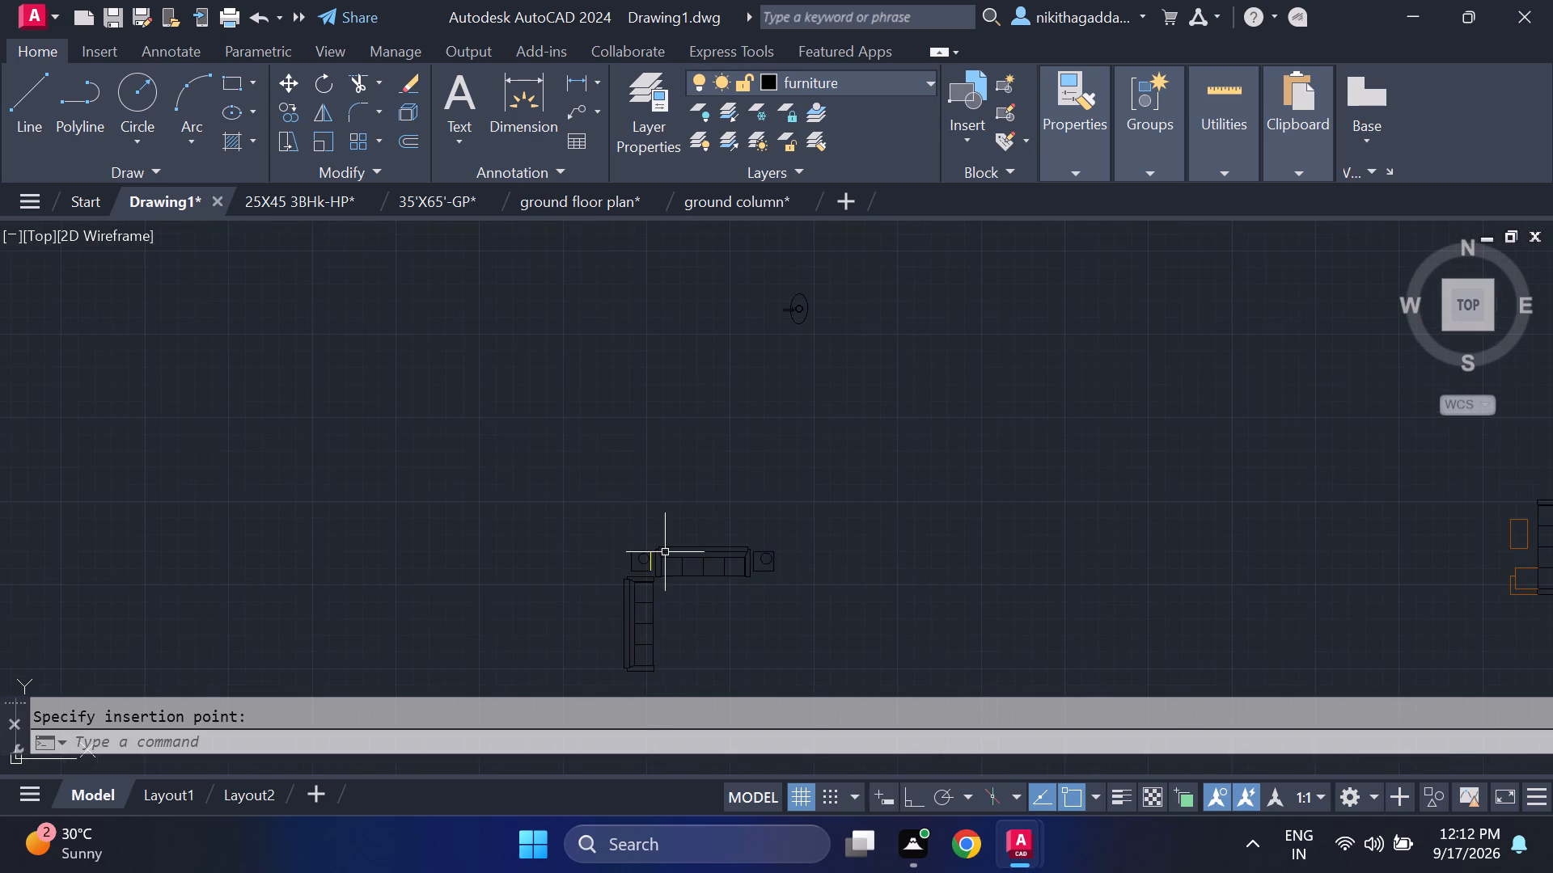
{"action": "scroll", "coordinate": [665, 552], "scroll_direction": "up", "scroll_amount": 3}
{"action": "scroll", "coordinate": [603, 594], "scroll_direction": "up", "scroll_amount": 2}
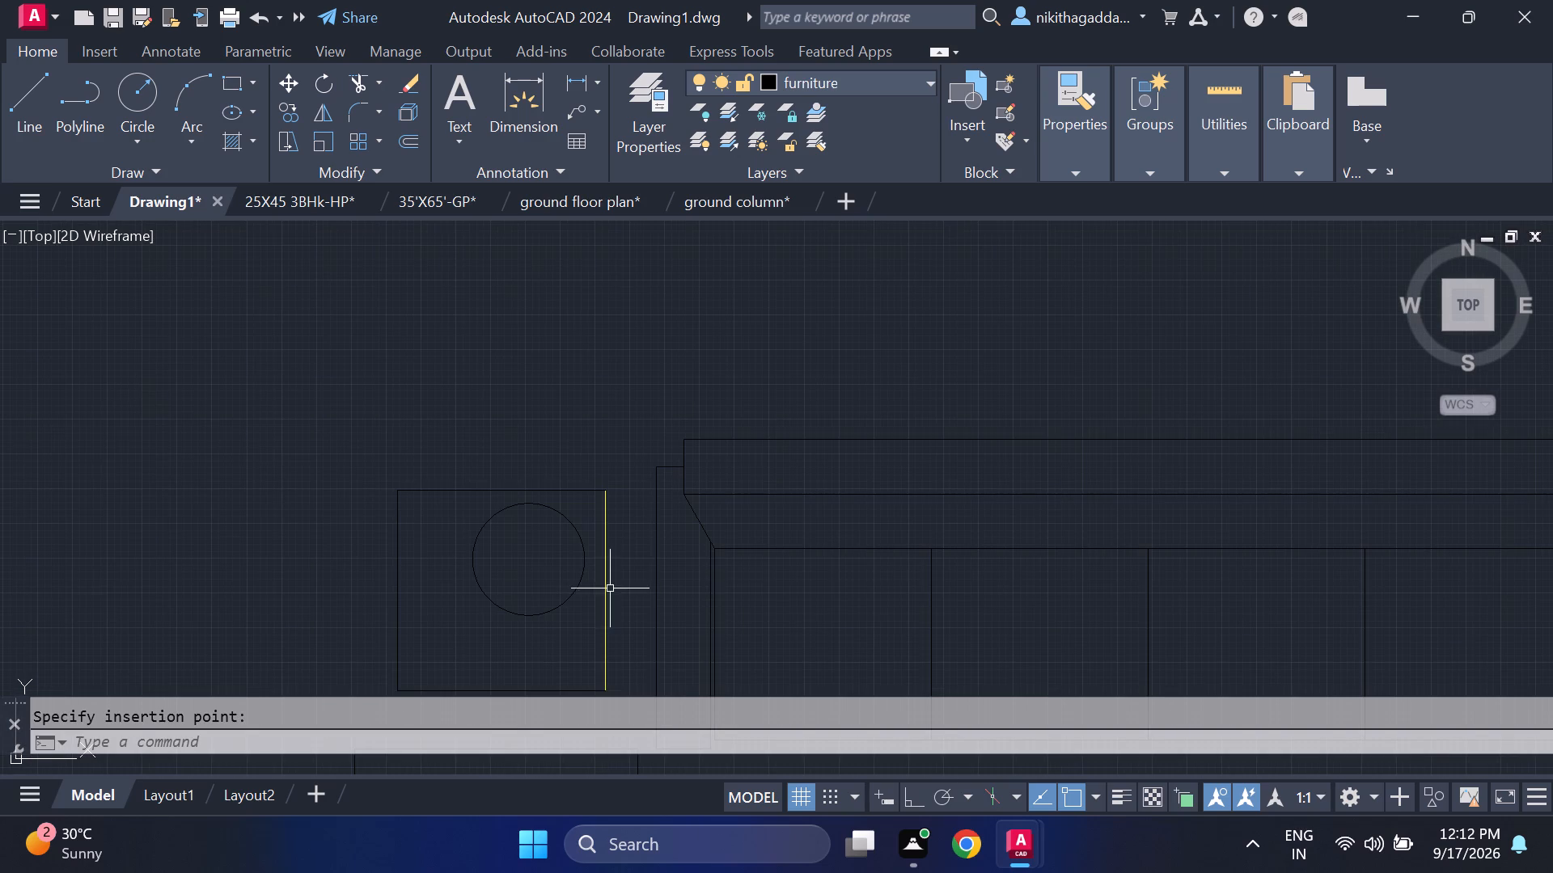
{"action": "left_click", "coordinate": [604, 593]}
{"action": "left_click", "coordinate": [604, 593]}
{"action": "scroll", "coordinate": [607, 592], "scroll_direction": "down", "scroll_amount": 3}
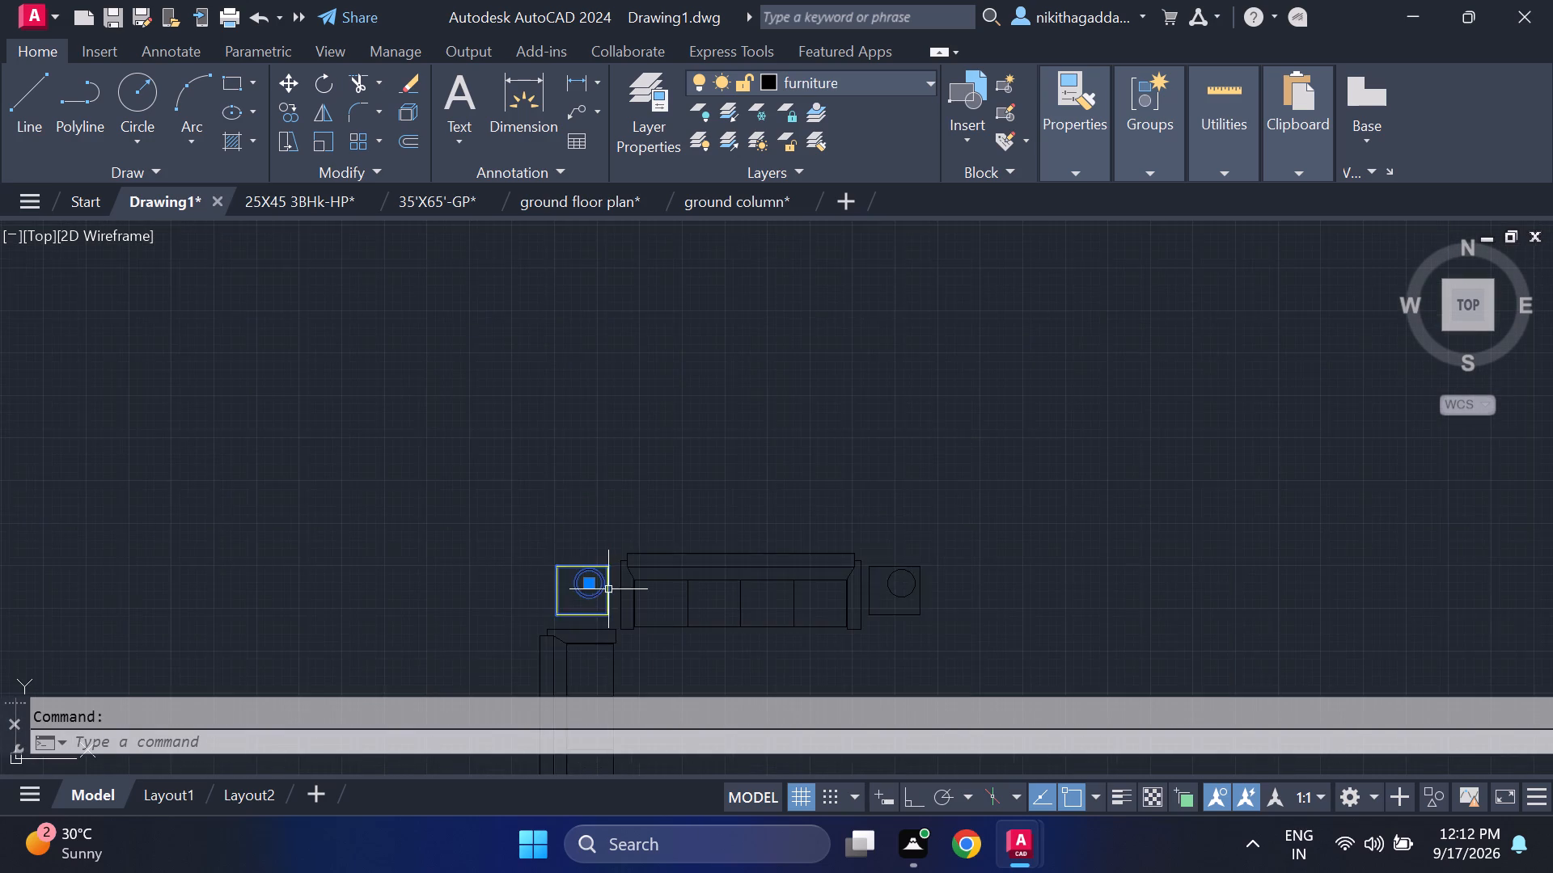
{"action": "scroll", "coordinate": [608, 588], "scroll_direction": "up", "scroll_amount": 1}
{"action": "middle_click_drag", "start_coordinate": [608, 588], "coordinate": [608, 508]}
{"action": "key", "text": "Escape"}
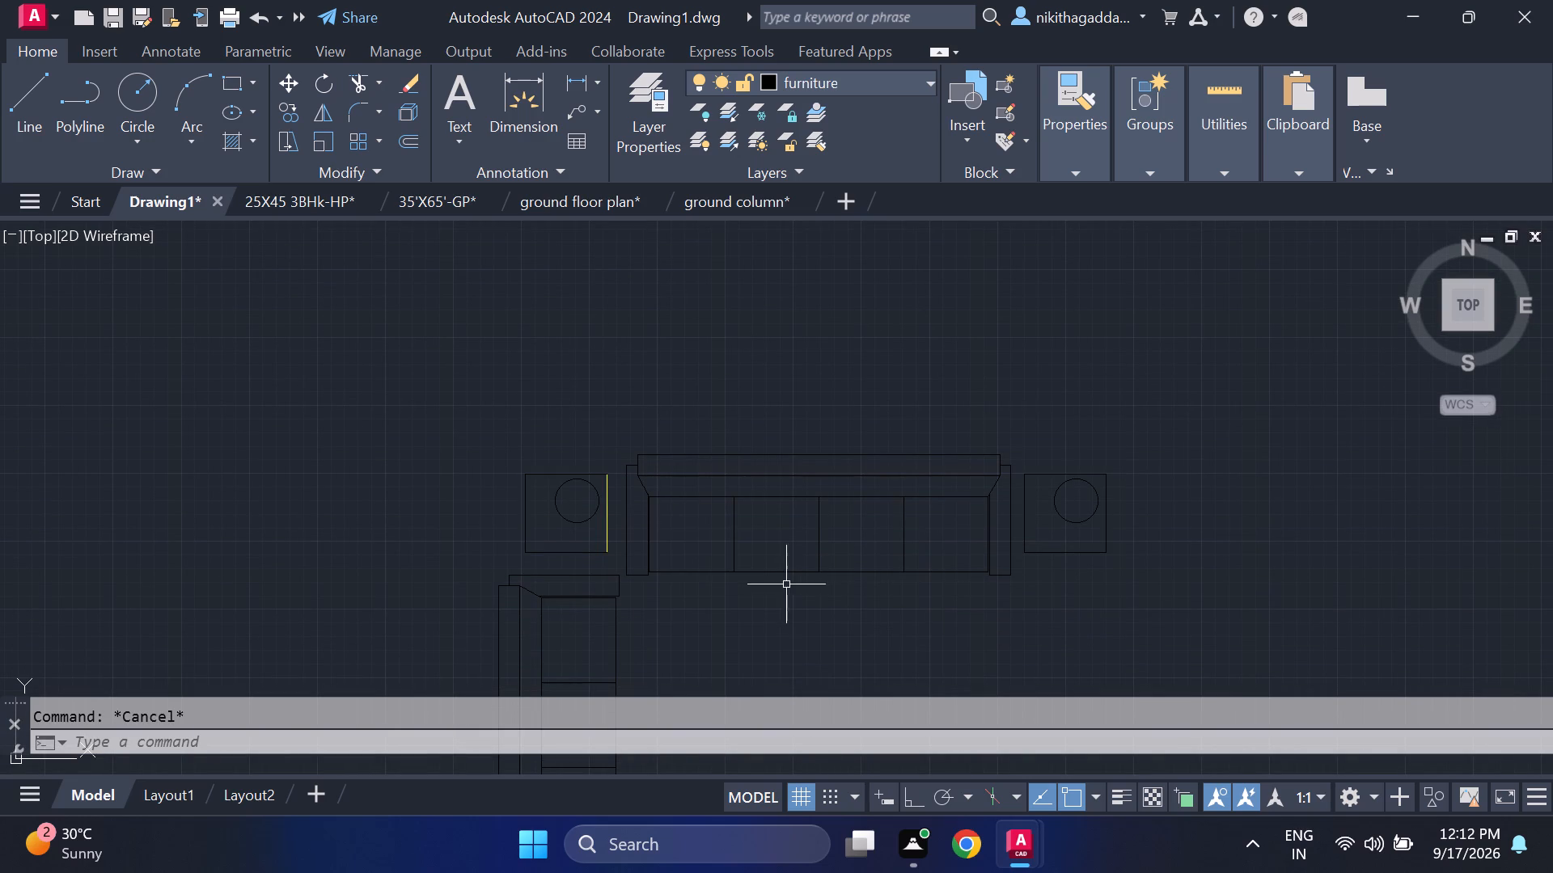
{"action": "key", "text": "l"}
{"action": "key", "text": "Return"}
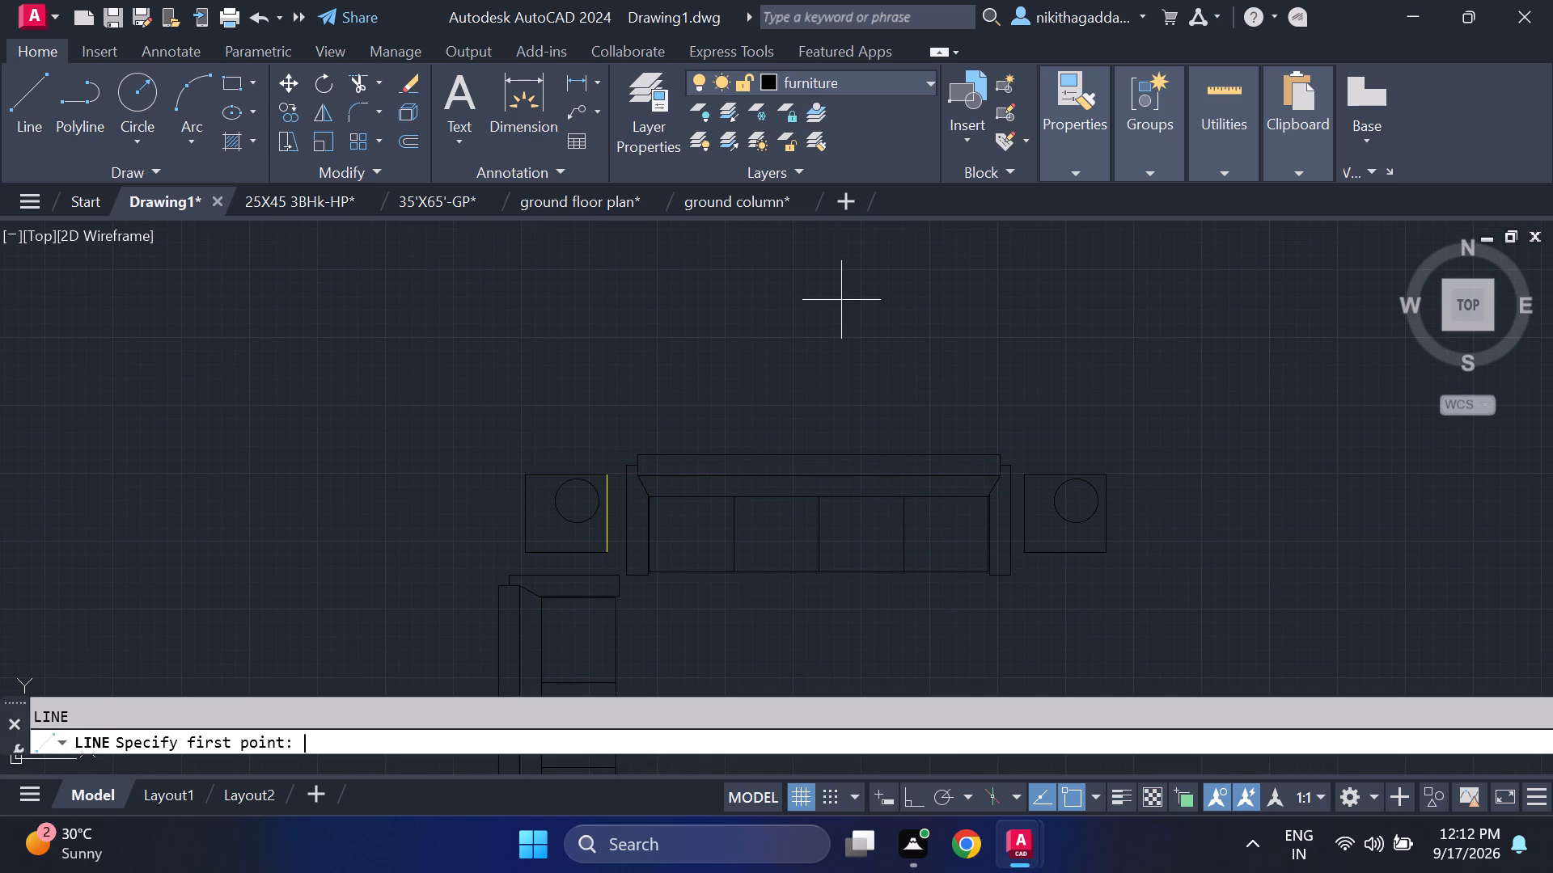
{"action": "left_click", "coordinate": [604, 551]}
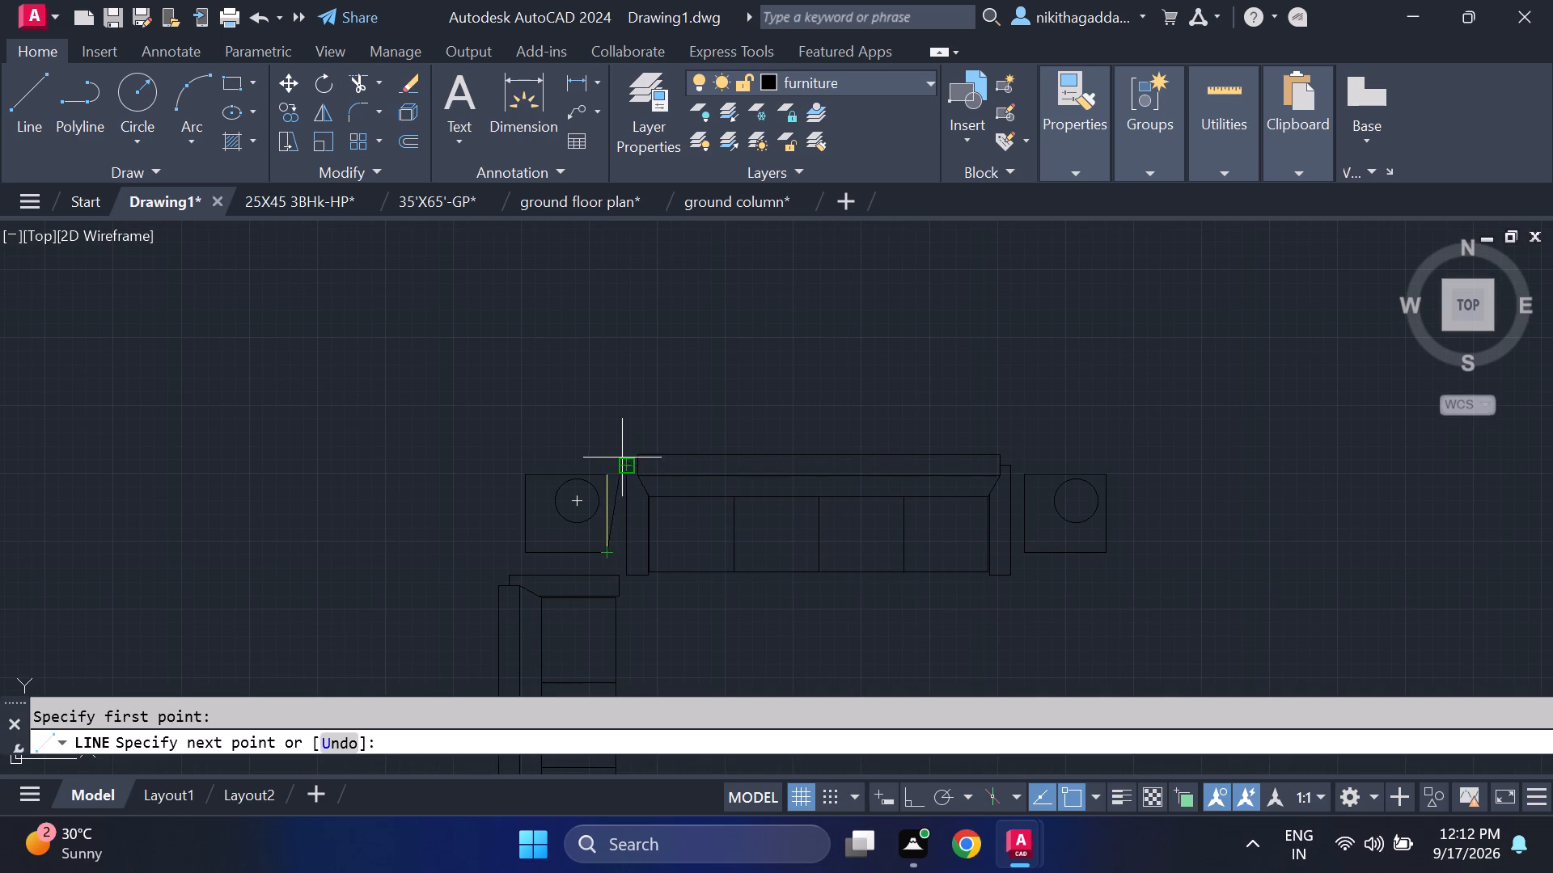
{"action": "left_click", "coordinate": [602, 475]}
{"action": "key", "text": "Escape"}
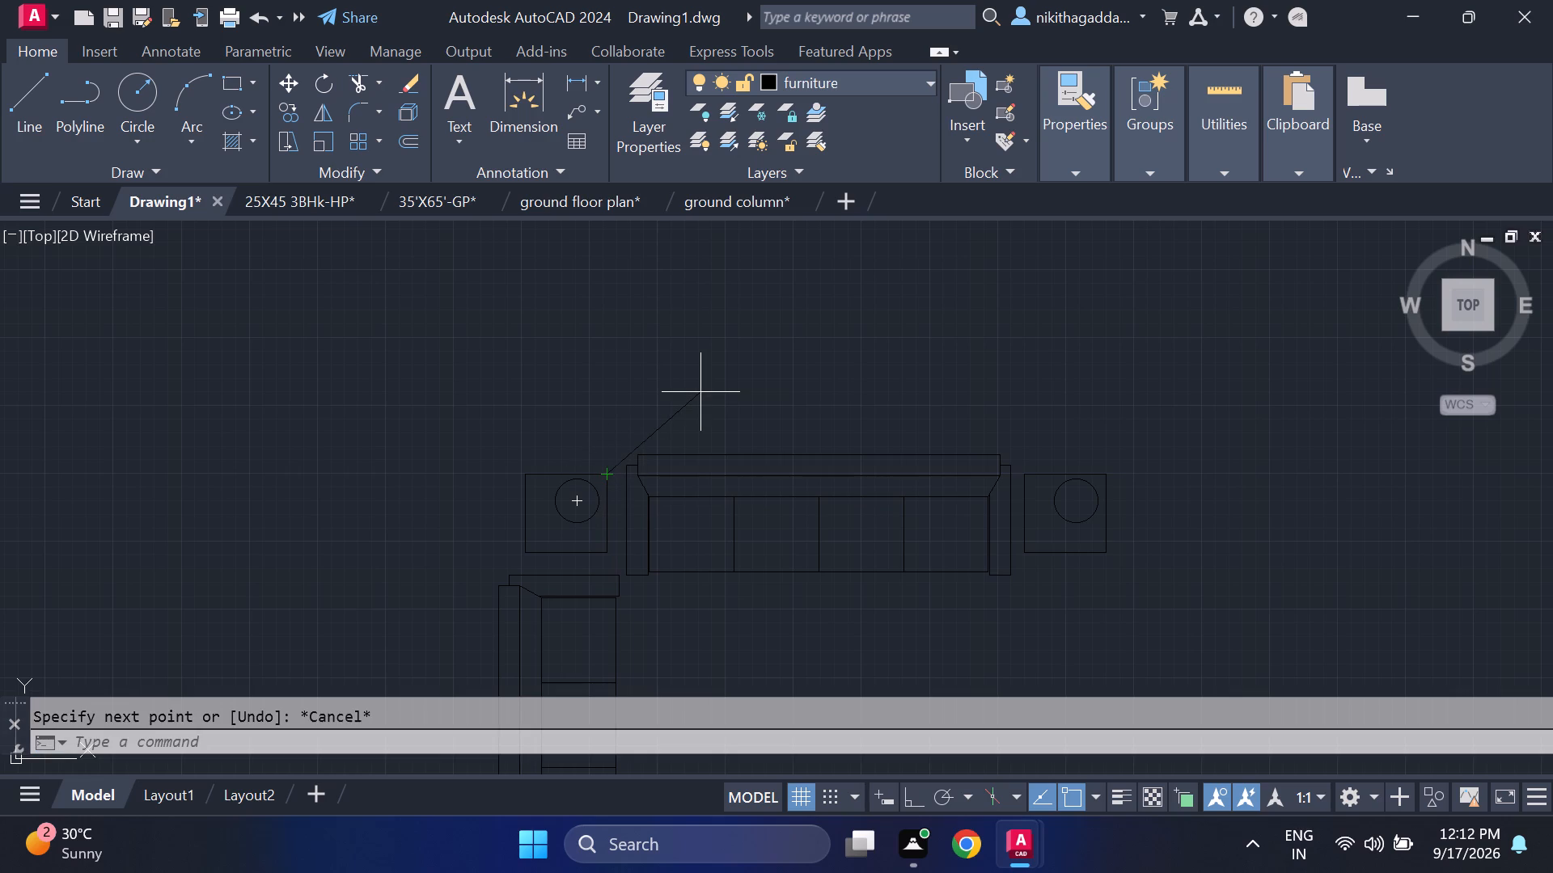
Delete the leftover orange seat outline attached to the lower end of the separate four-seat sofa.
{"action": "scroll", "coordinate": [728, 370], "scroll_direction": "down", "scroll_amount": 4}
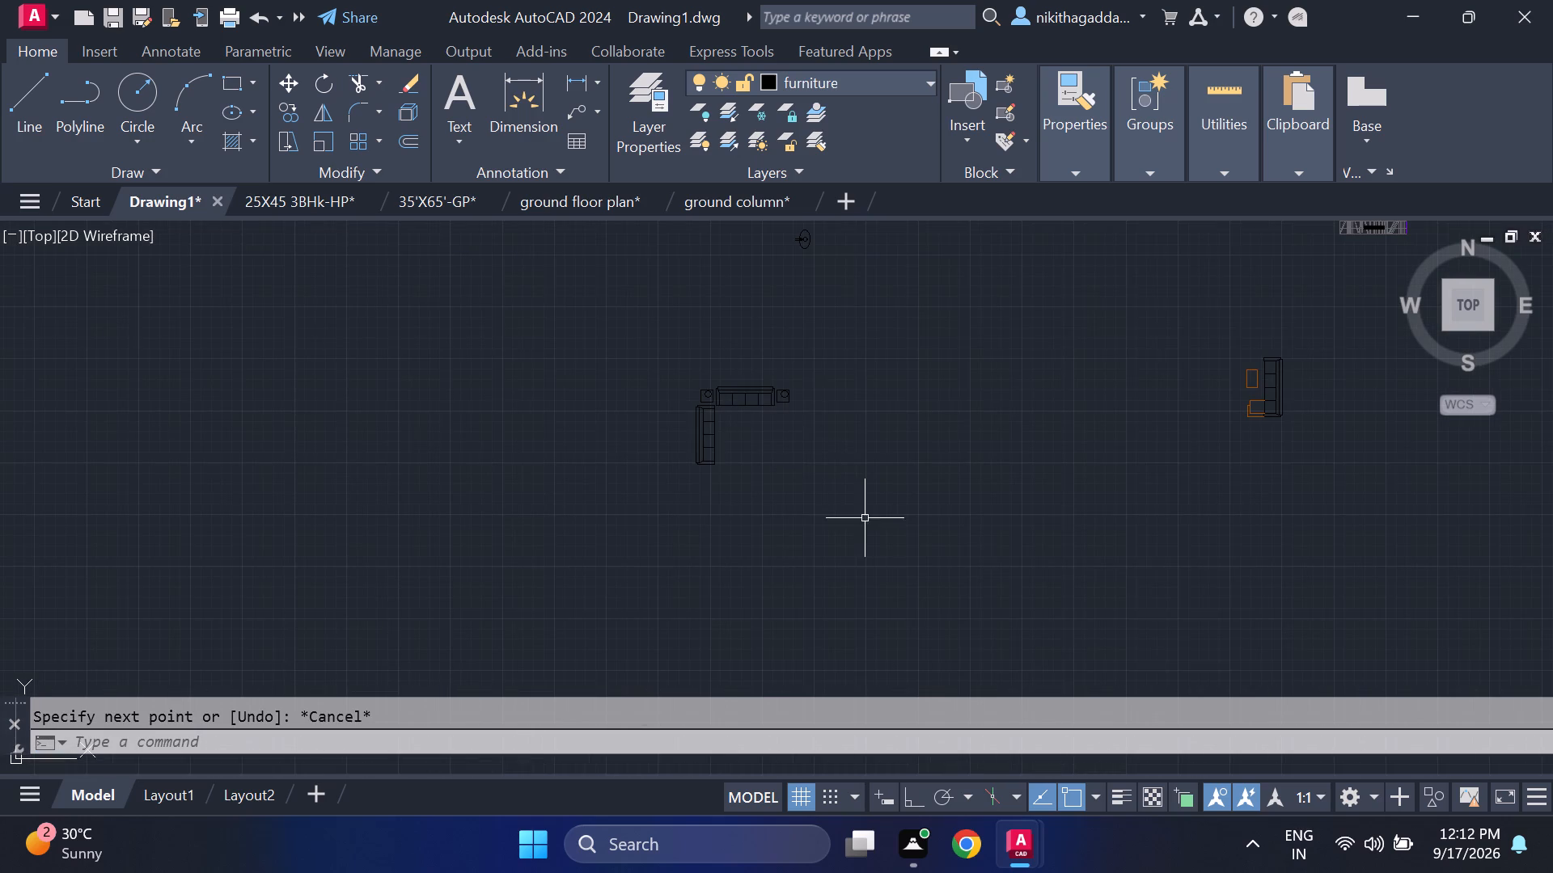
{"action": "scroll", "coordinate": [882, 499], "scroll_direction": "down", "scroll_amount": 2}
{"action": "scroll", "coordinate": [1014, 545], "scroll_direction": "down", "scroll_amount": 1}
{"action": "middle_click_drag", "start_coordinate": [1020, 547], "coordinate": [886, 534]}
{"action": "scroll", "coordinate": [920, 480], "scroll_direction": "up", "scroll_amount": 6}
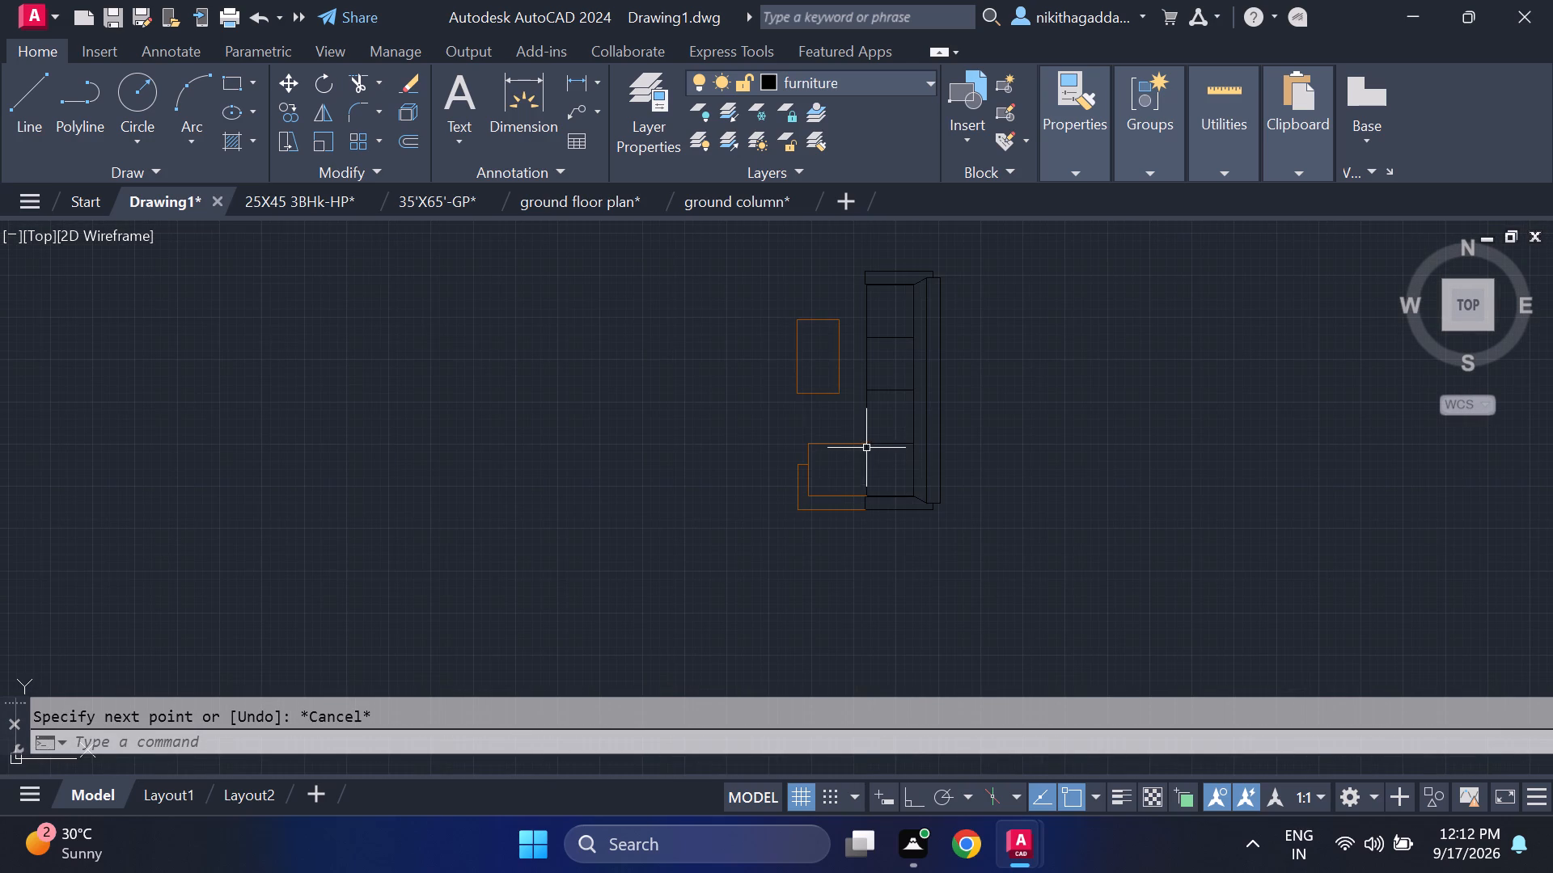
{"action": "scroll", "coordinate": [854, 396], "scroll_direction": "up", "scroll_amount": 2}
{"action": "scroll", "coordinate": [843, 411], "scroll_direction": "down", "scroll_amount": 2}
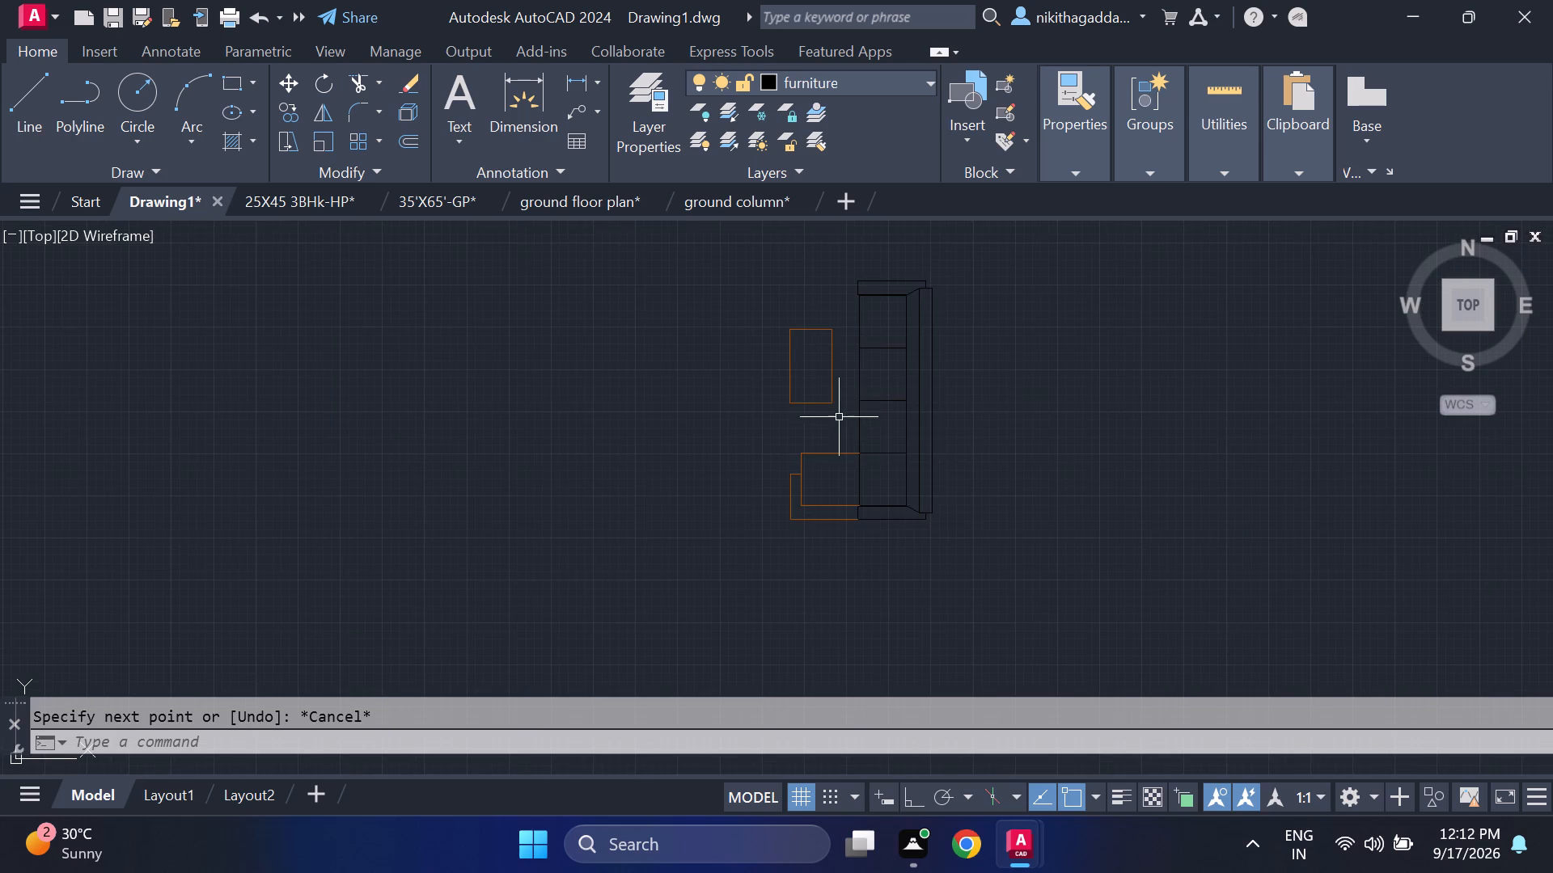
{"action": "scroll", "coordinate": [823, 456], "scroll_direction": "up", "scroll_amount": 1}
{"action": "left_click", "coordinate": [830, 428]}
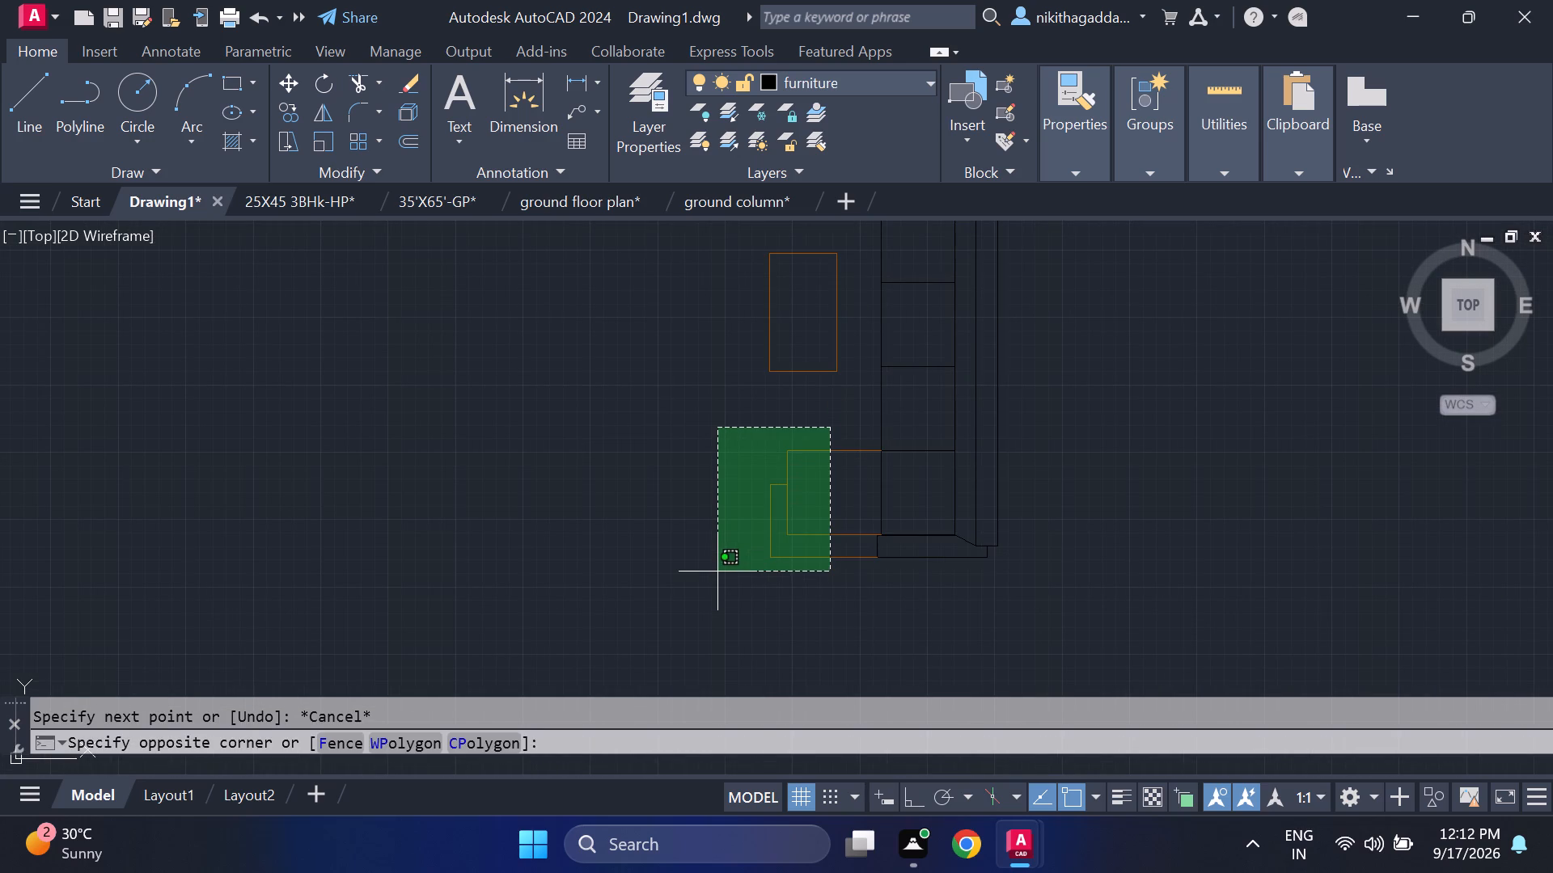
{"action": "left_click", "coordinate": [717, 559]}
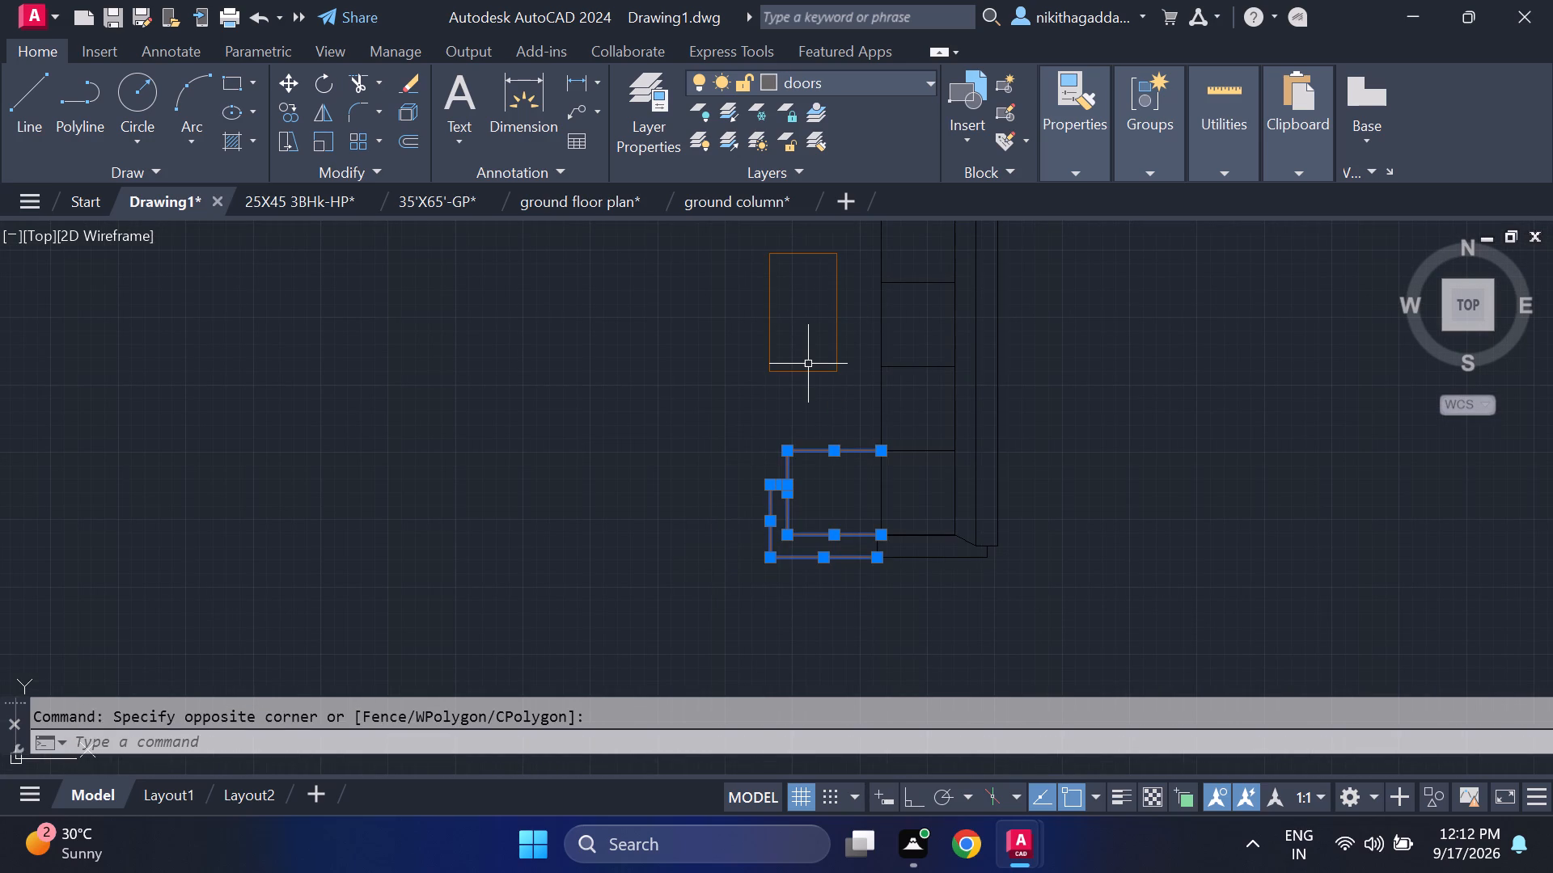
{"action": "key", "text": "Delete"}
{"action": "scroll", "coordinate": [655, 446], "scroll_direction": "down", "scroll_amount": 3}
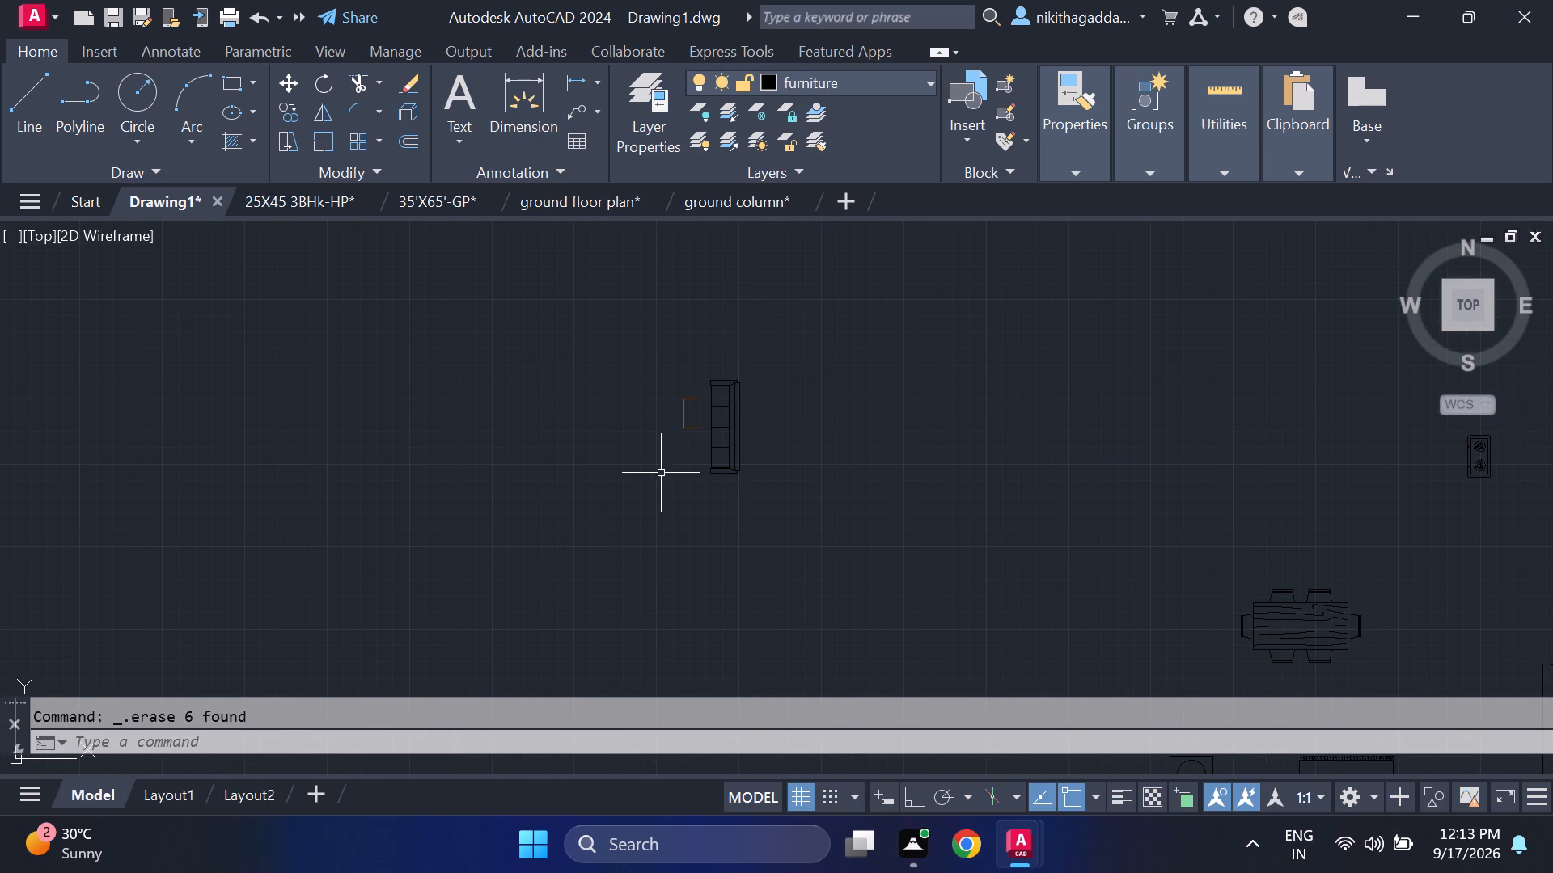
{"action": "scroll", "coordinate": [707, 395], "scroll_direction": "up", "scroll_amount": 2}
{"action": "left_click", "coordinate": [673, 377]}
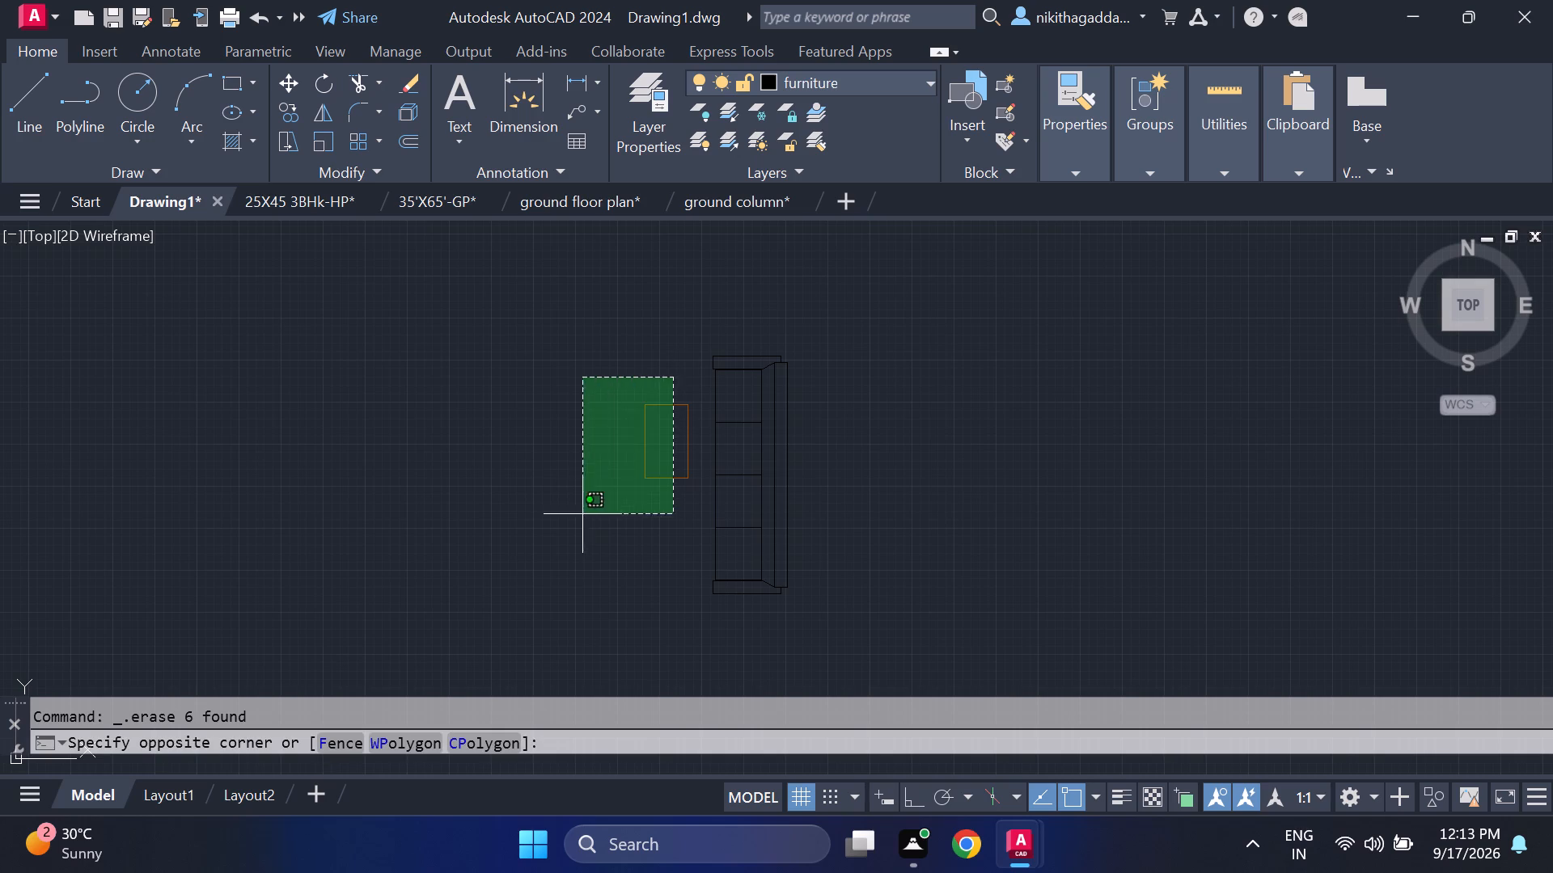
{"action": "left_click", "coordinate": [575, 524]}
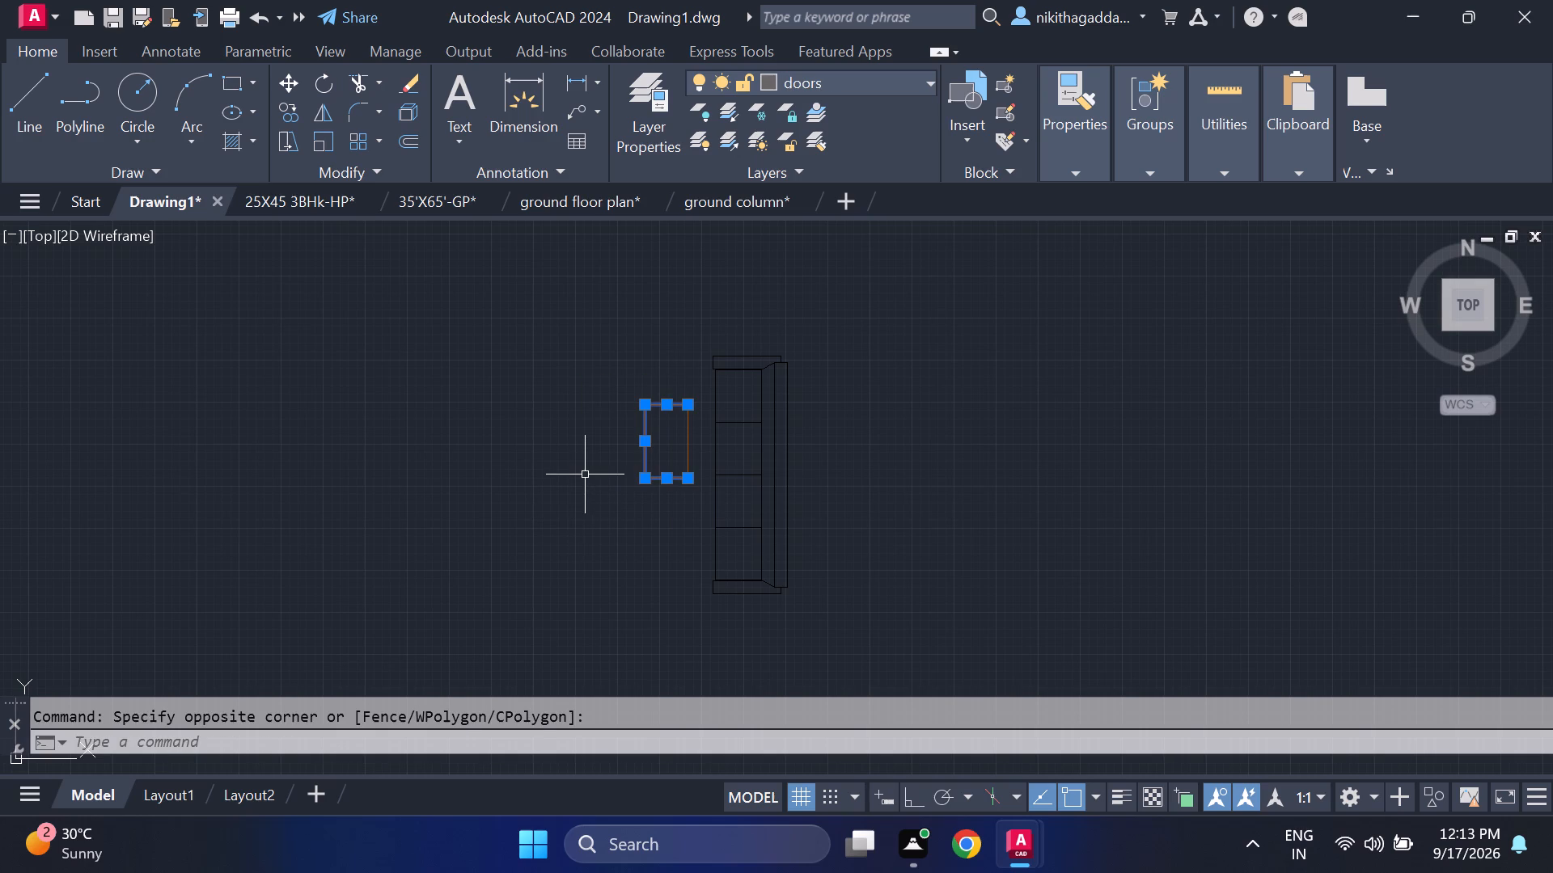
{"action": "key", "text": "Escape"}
Copy the bed in the floor plan's lower bedroom to the empty space outside the plan's right wall.
{"action": "scroll", "coordinate": [713, 395], "scroll_direction": "down", "scroll_amount": 5}
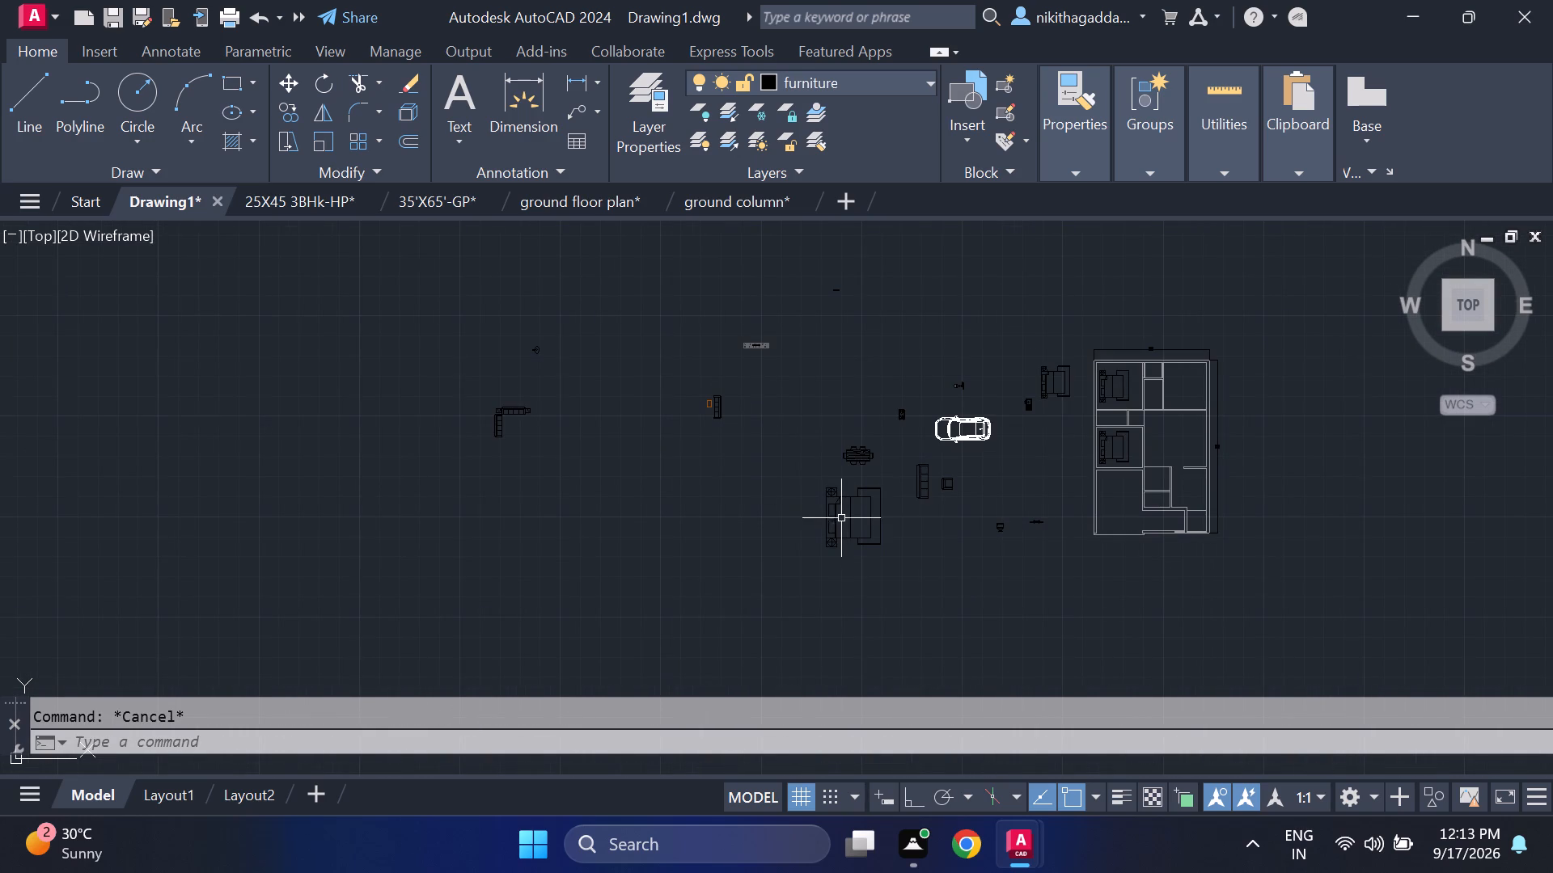
{"action": "middle_click_drag", "start_coordinate": [917, 517], "coordinate": [842, 508]}
{"action": "scroll", "coordinate": [815, 479], "scroll_direction": "up", "scroll_amount": 2}
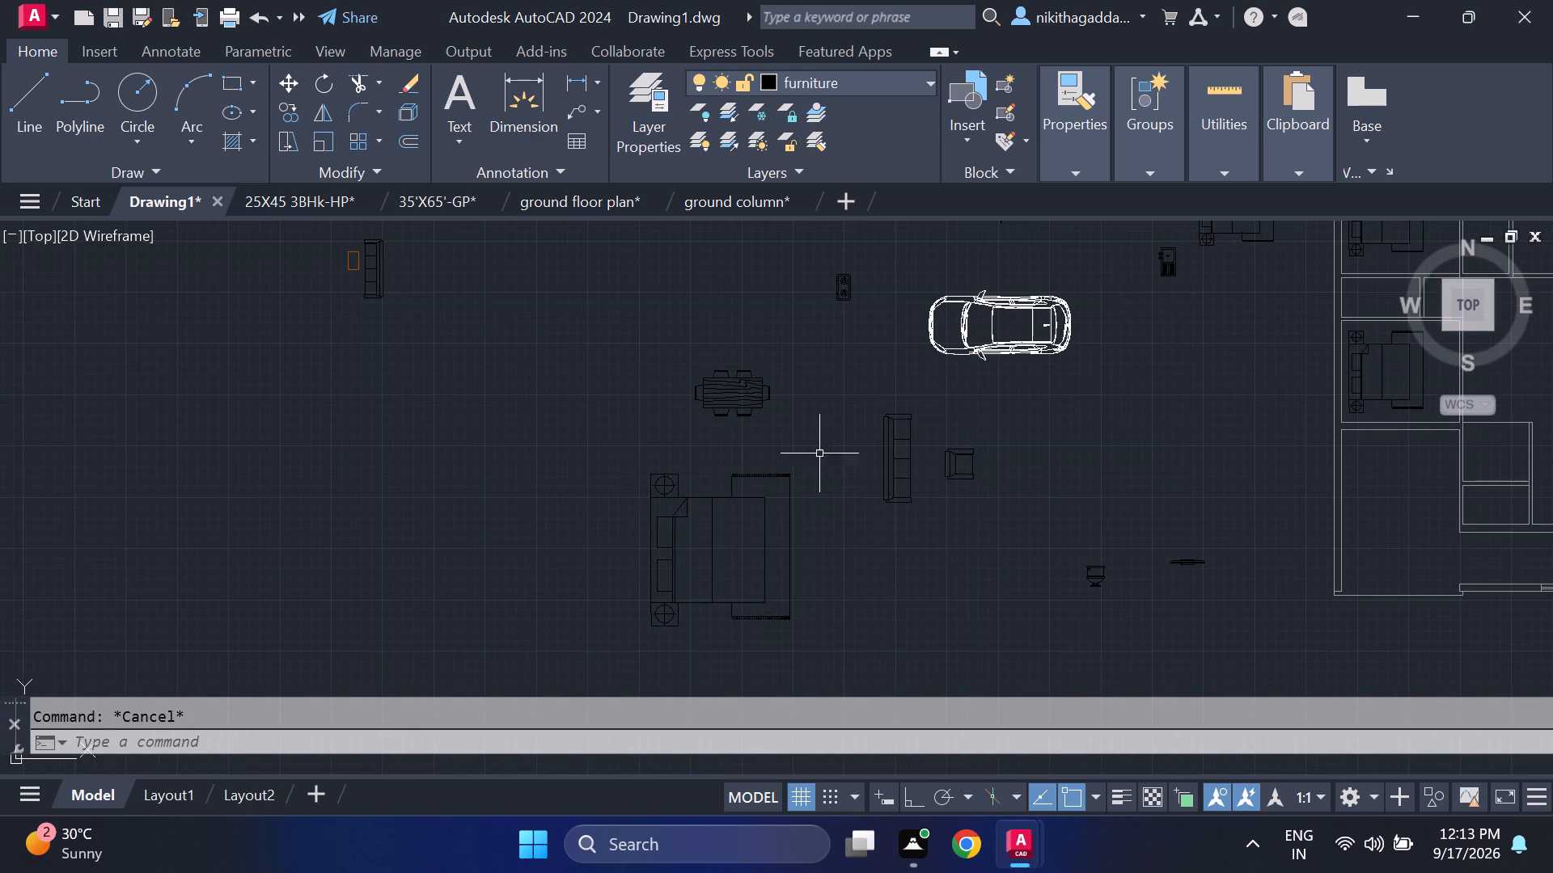
{"action": "middle_click_drag", "start_coordinate": [799, 413], "coordinate": [209, 567]}
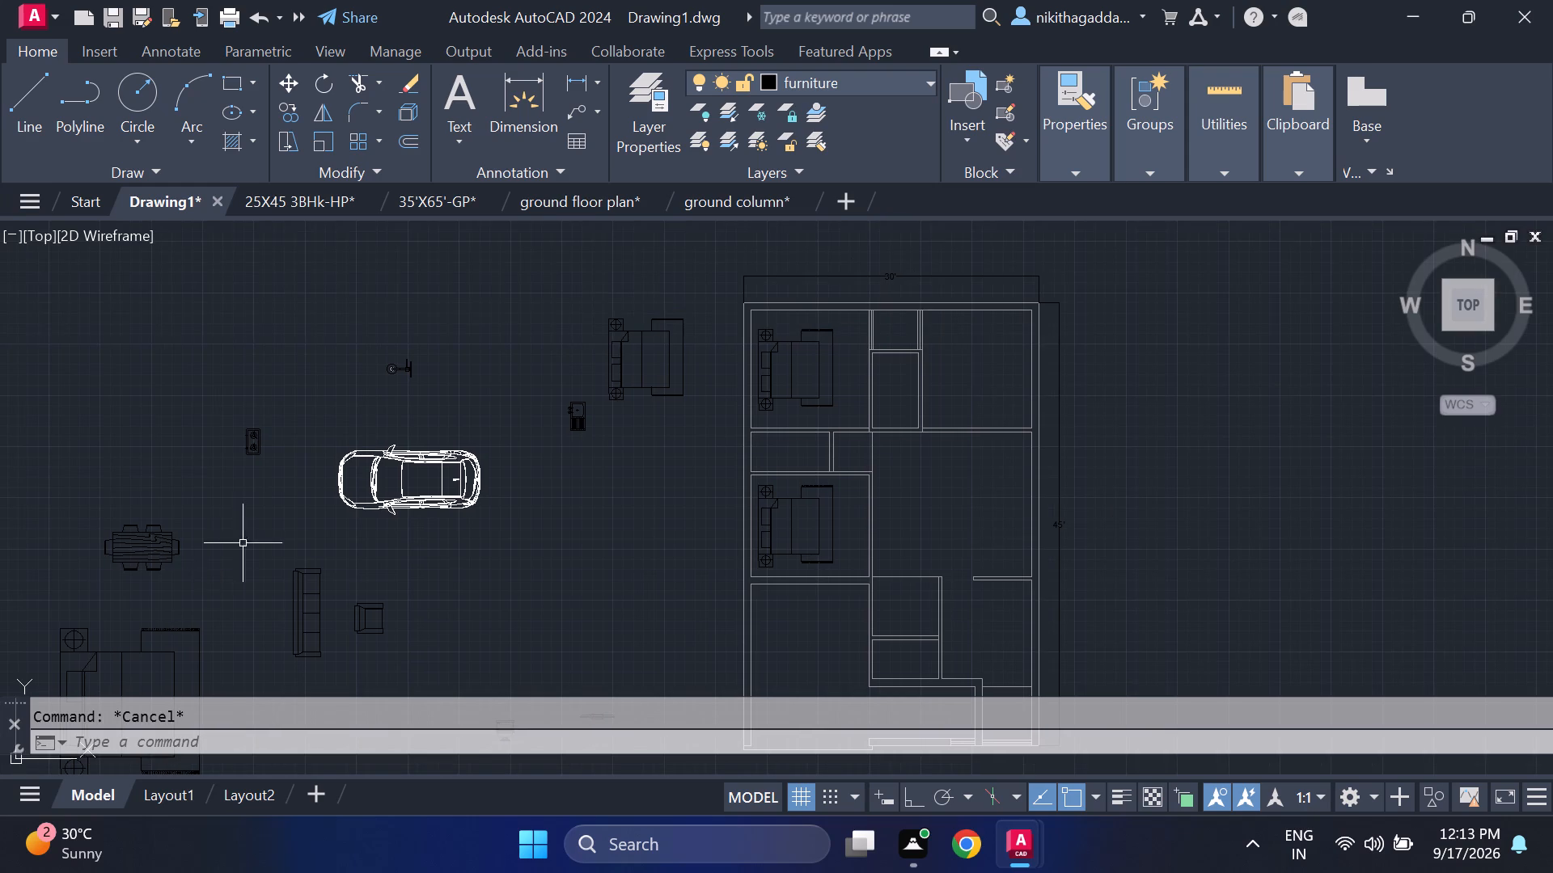
{"action": "middle_click_drag", "start_coordinate": [579, 502], "coordinate": [575, 408]}
{"action": "left_click", "coordinate": [846, 411]}
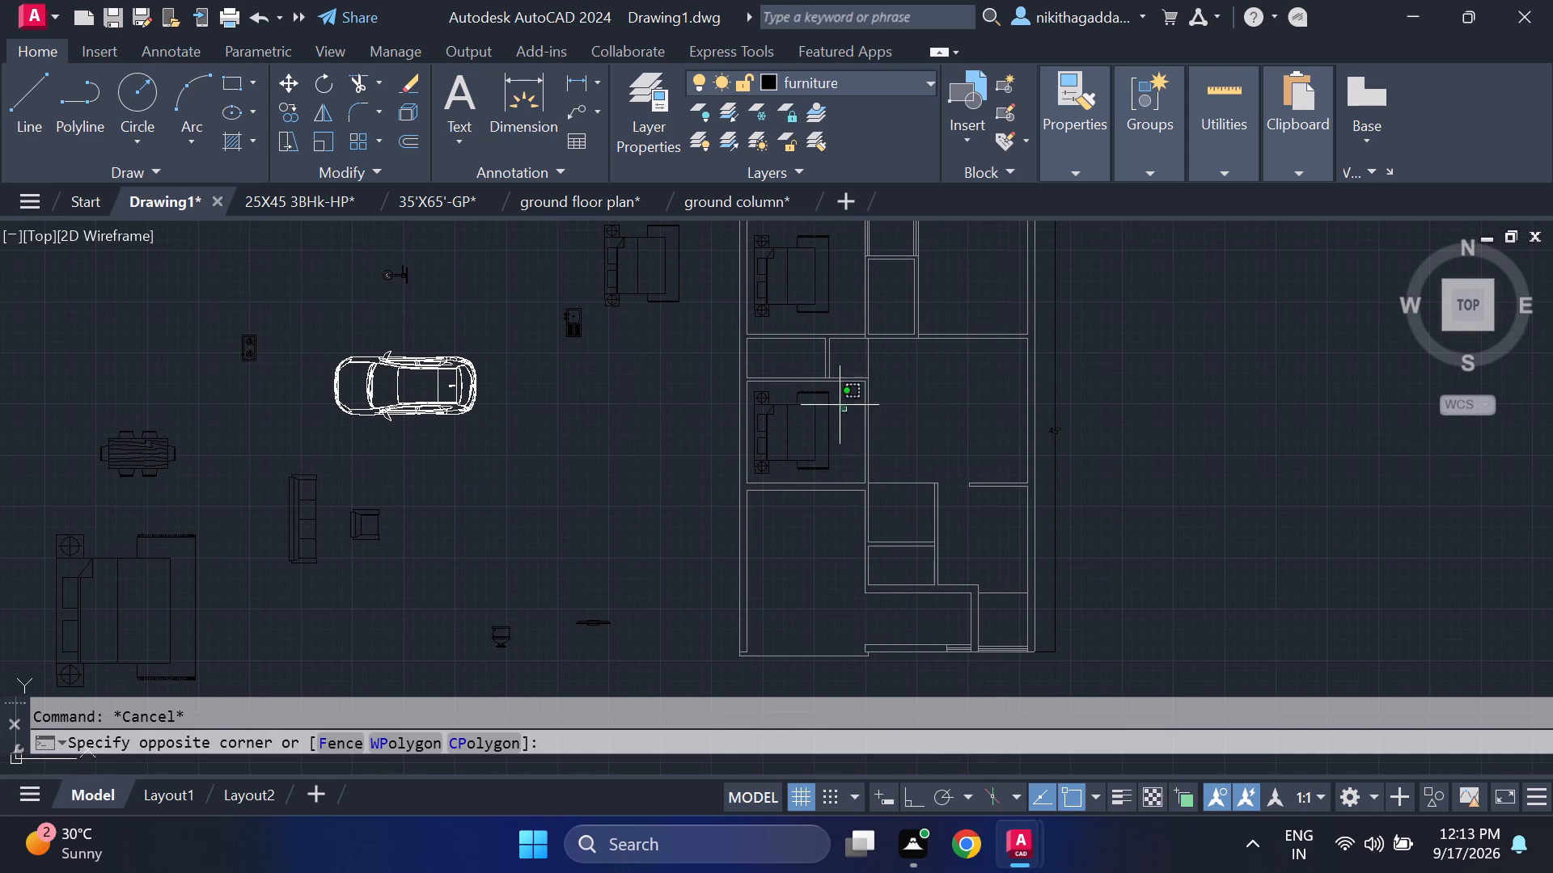
{"action": "left_click", "coordinate": [797, 453]}
{"action": "key", "text": "r"}
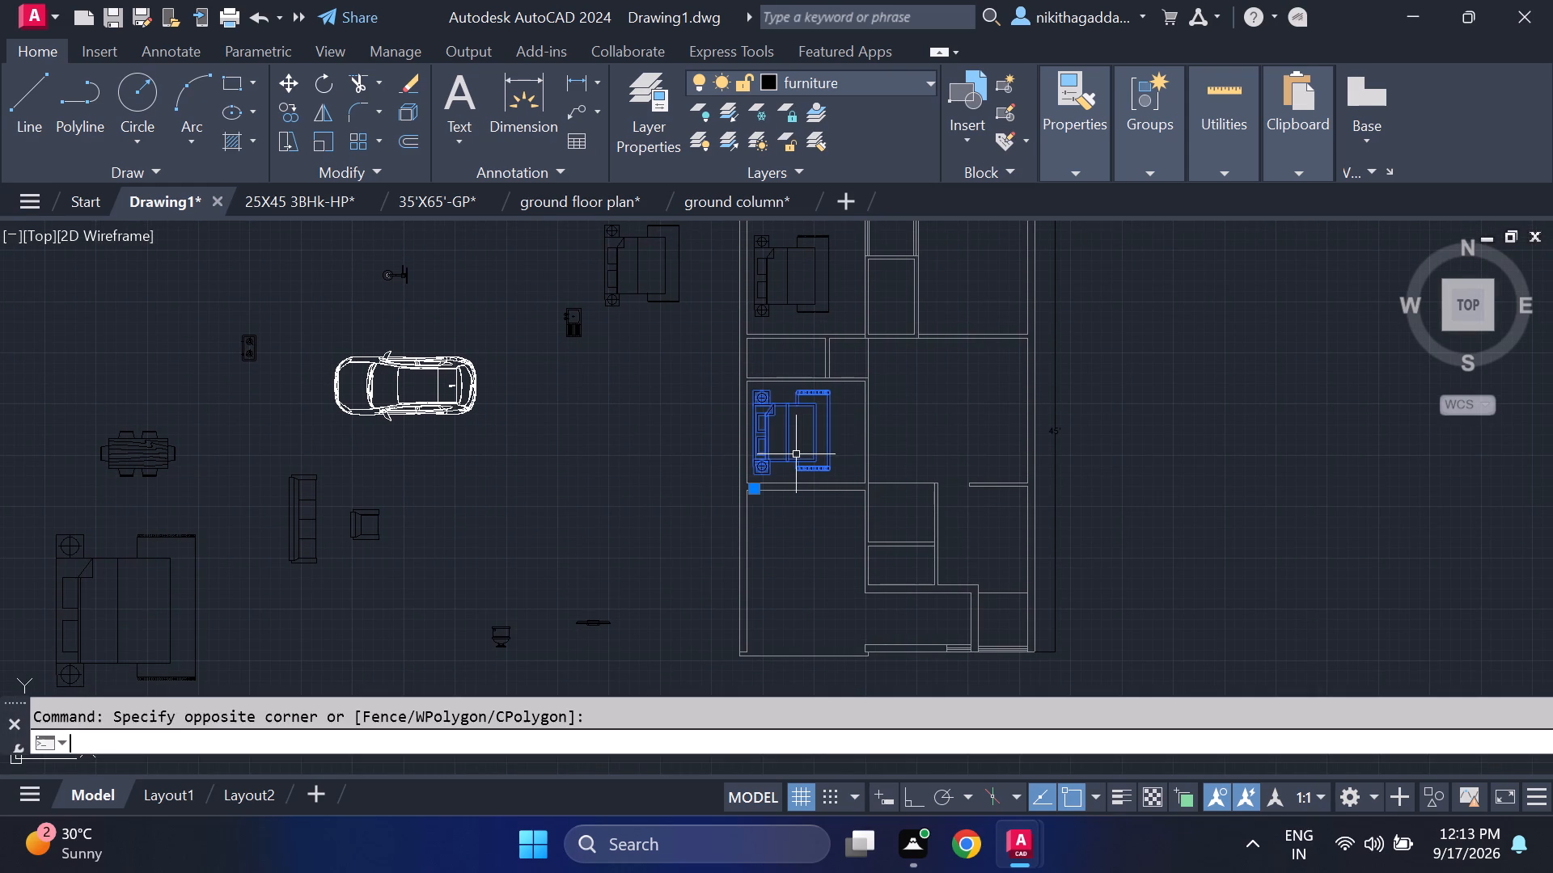
{"action": "key", "text": "BackSpace"}
{"action": "type", "text": "co"}
{"action": "key", "text": "Return"}
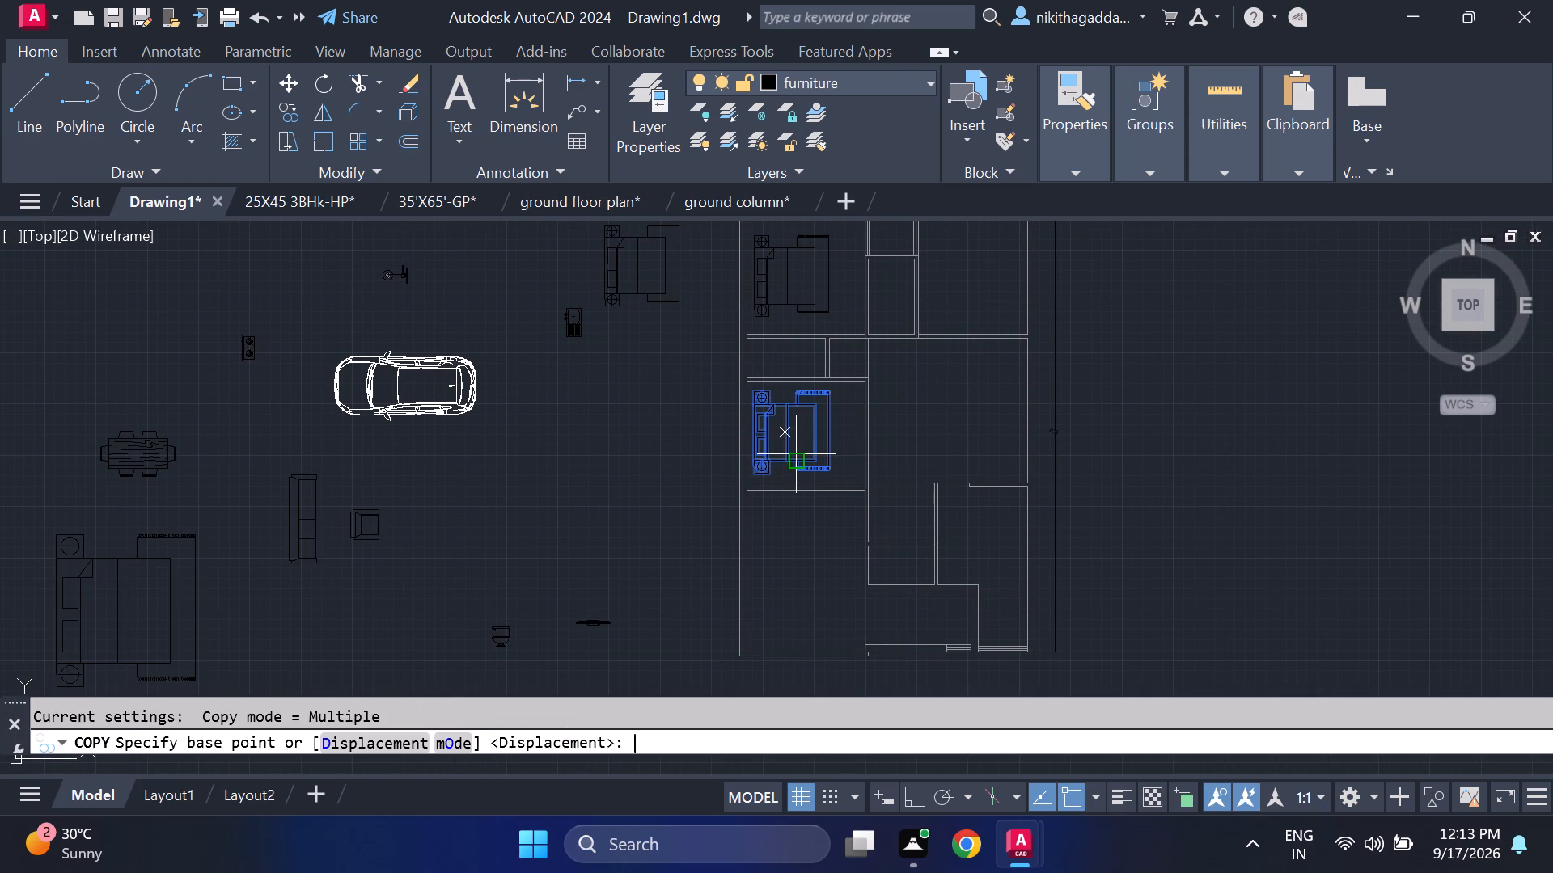
{"action": "left_click", "coordinate": [782, 442]}
{"action": "middle_click_drag", "start_coordinate": [968, 372], "coordinate": [841, 493]}
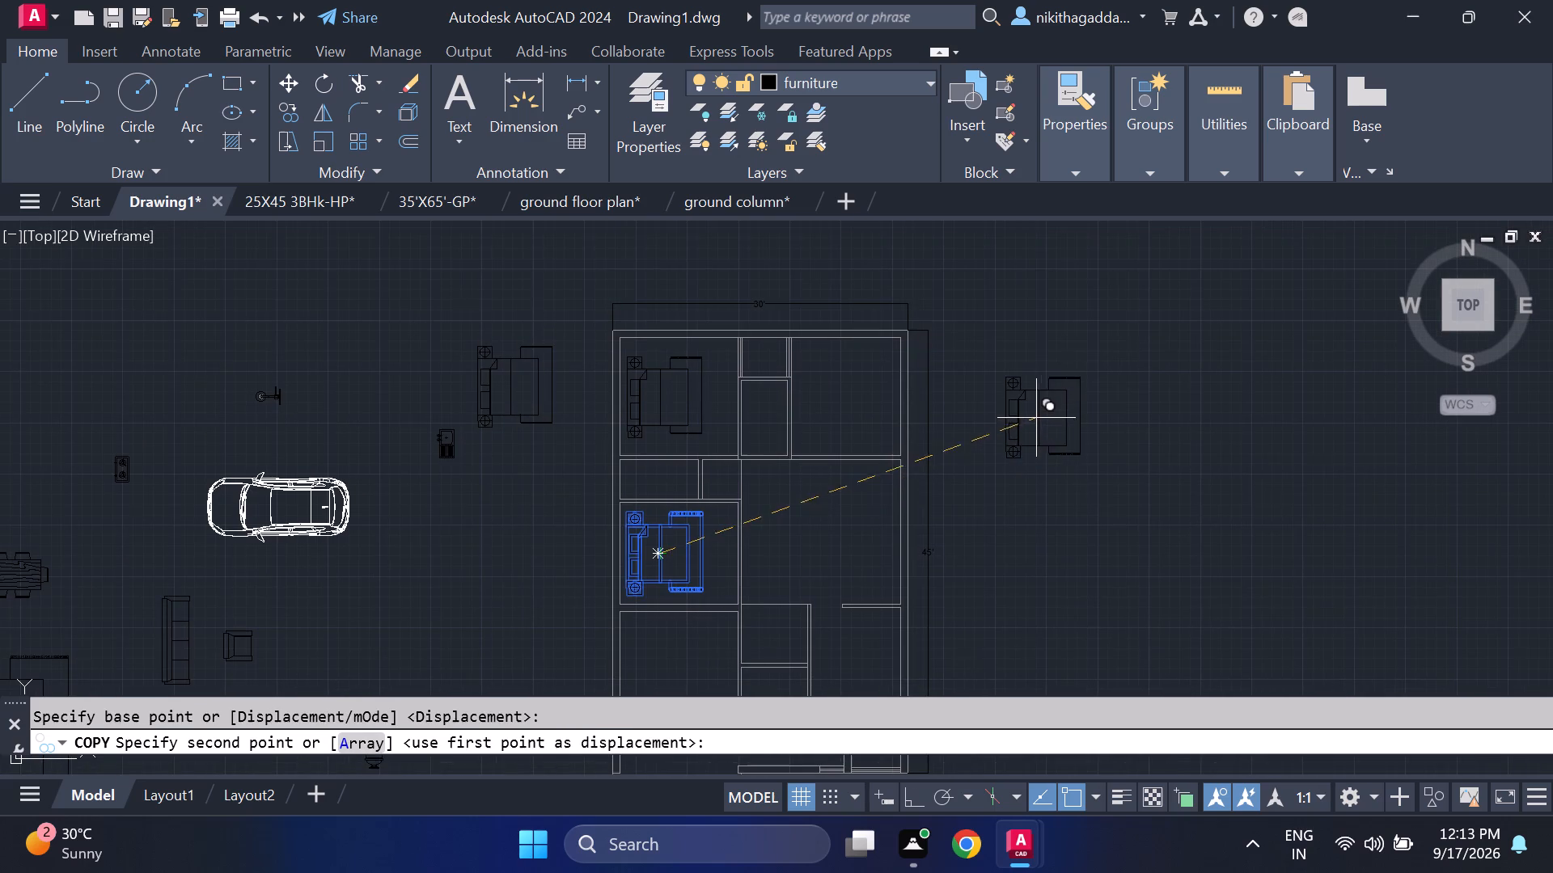
{"action": "left_click", "coordinate": [1030, 410]}
{"action": "key", "text": "Escape"}
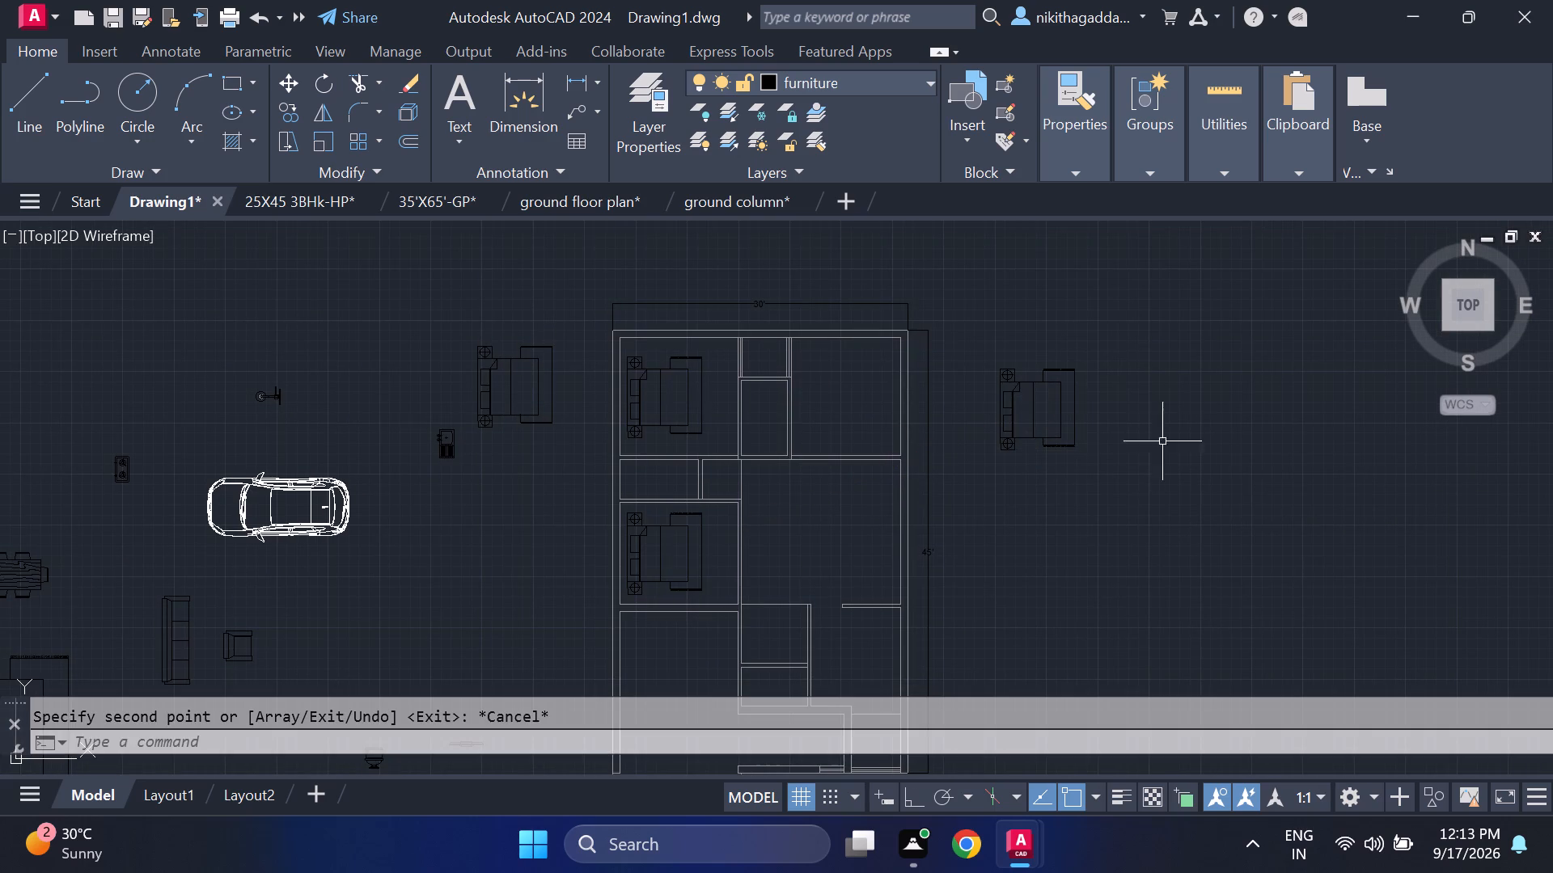
Rotate the copied bed outside the plan's right wall by 180 degrees about its middle.
{"action": "left_click_drag", "start_coordinate": [1153, 347], "coordinate": [1136, 361]}
{"action": "left_click", "coordinate": [976, 512]}
{"action": "type", "text": "ro"}
{"action": "key", "text": "Return"}
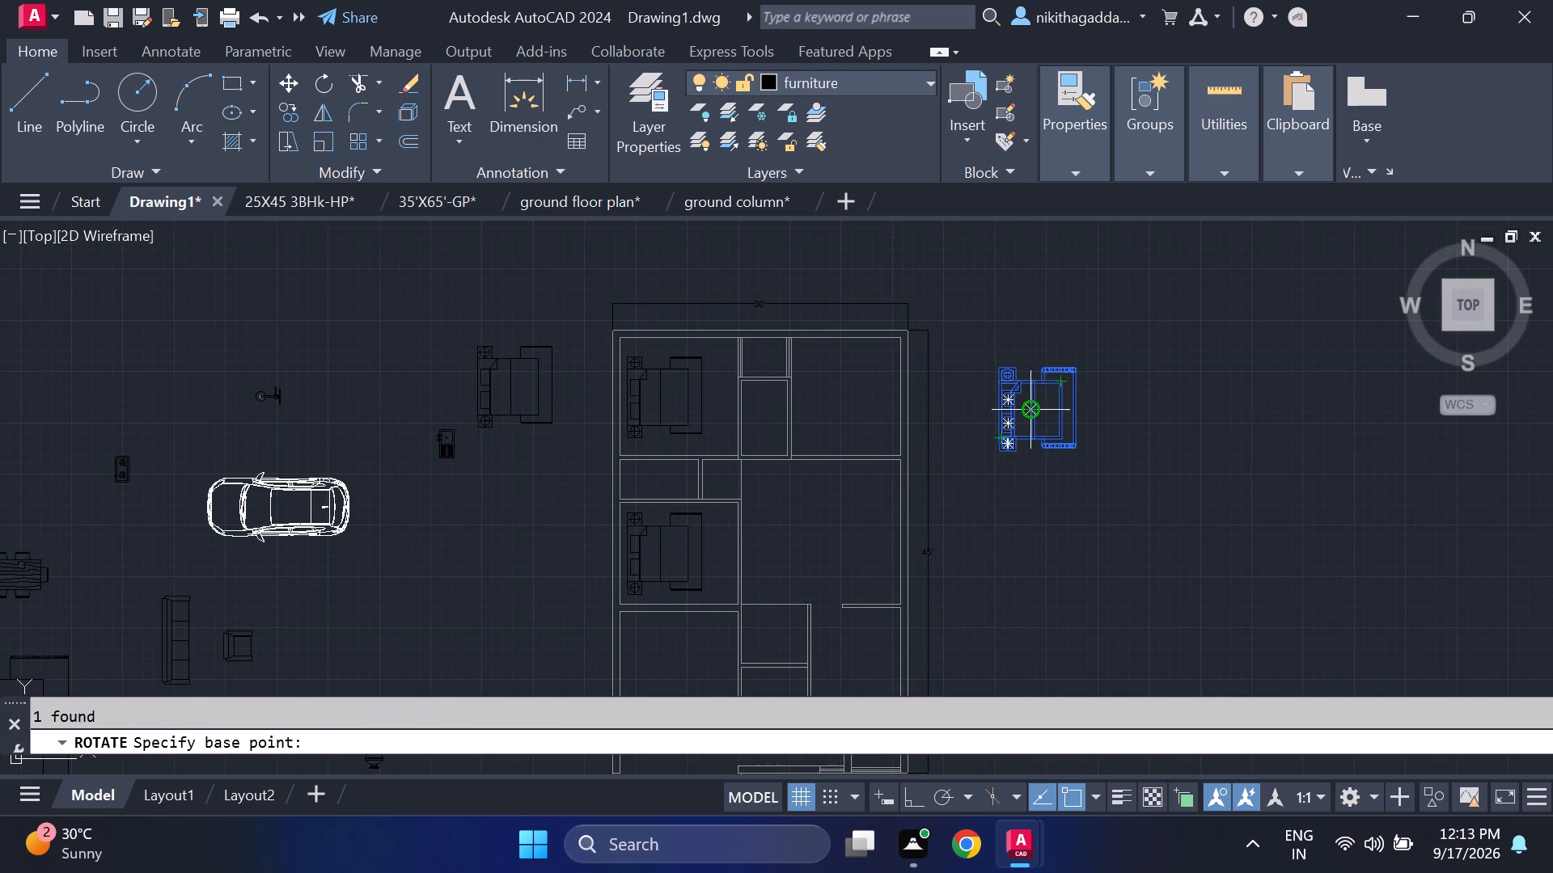
{"action": "left_click", "coordinate": [1034, 408]}
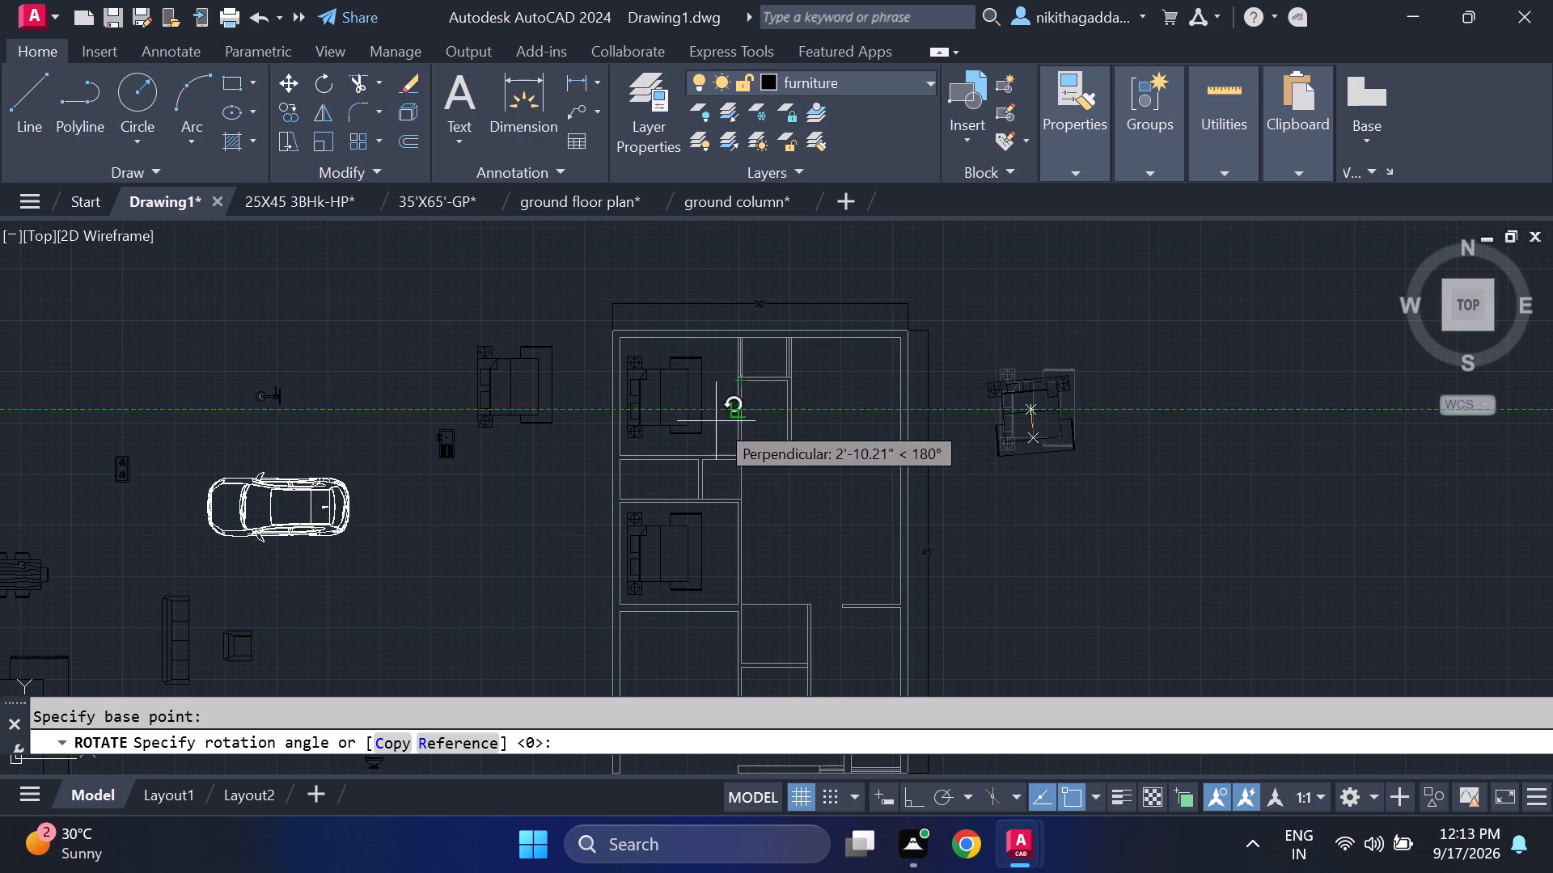
{"action": "left_click", "coordinate": [485, 407]}
Move the rotated bed into the plan's upper-right bedroom, with its headboard against the right outer wall.
{"action": "left_click", "coordinate": [1111, 368]}
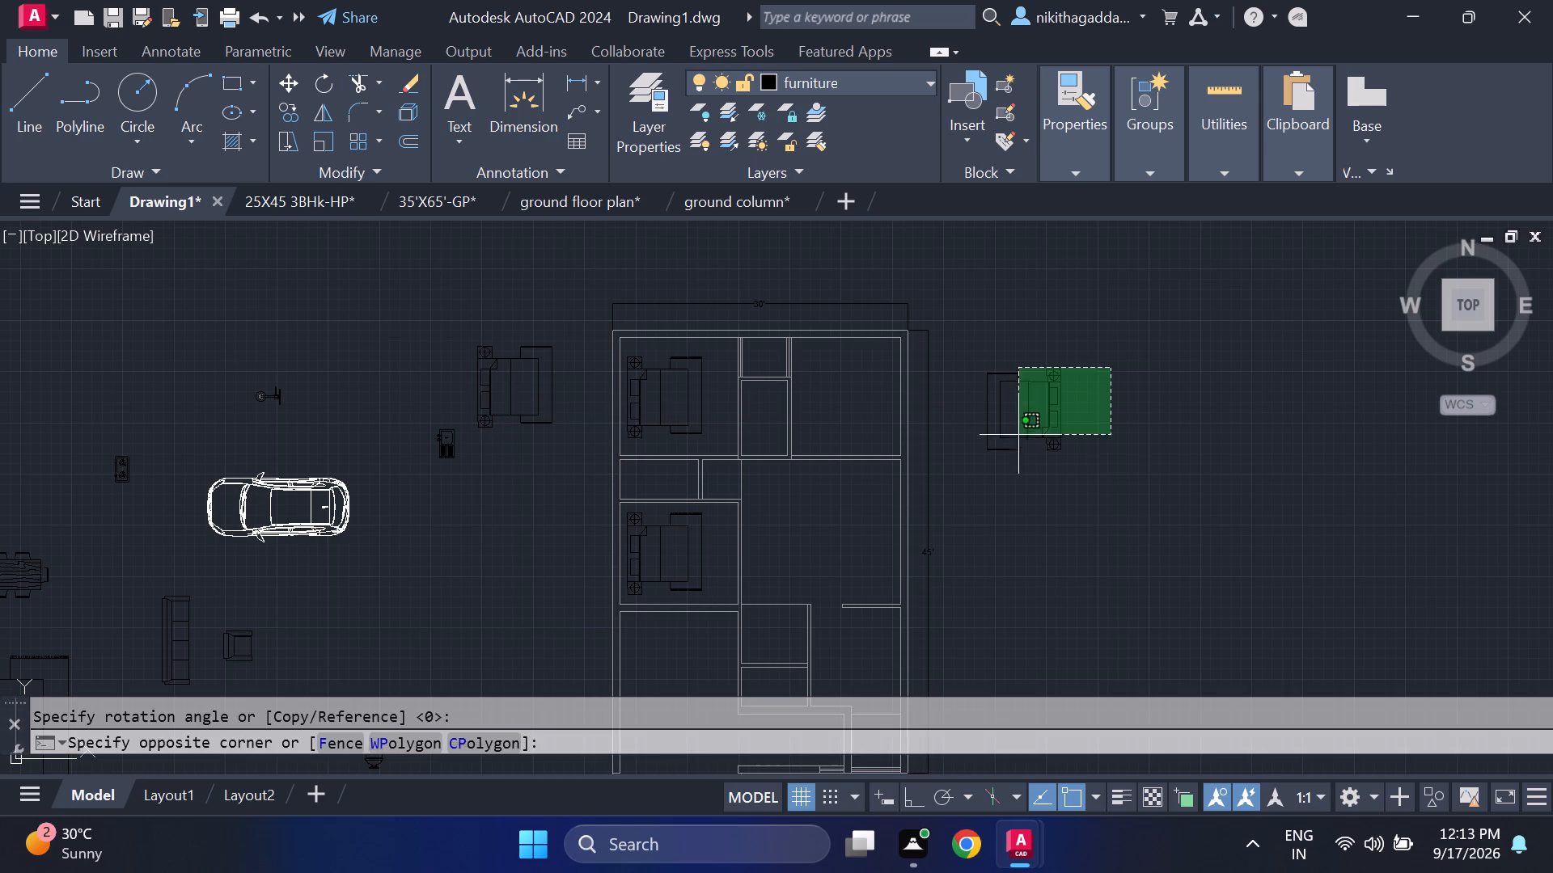
{"action": "left_click", "coordinate": [980, 489]}
{"action": "scroll", "coordinate": [1103, 463], "scroll_direction": "up", "scroll_amount": 1}
{"action": "key", "text": "m"}
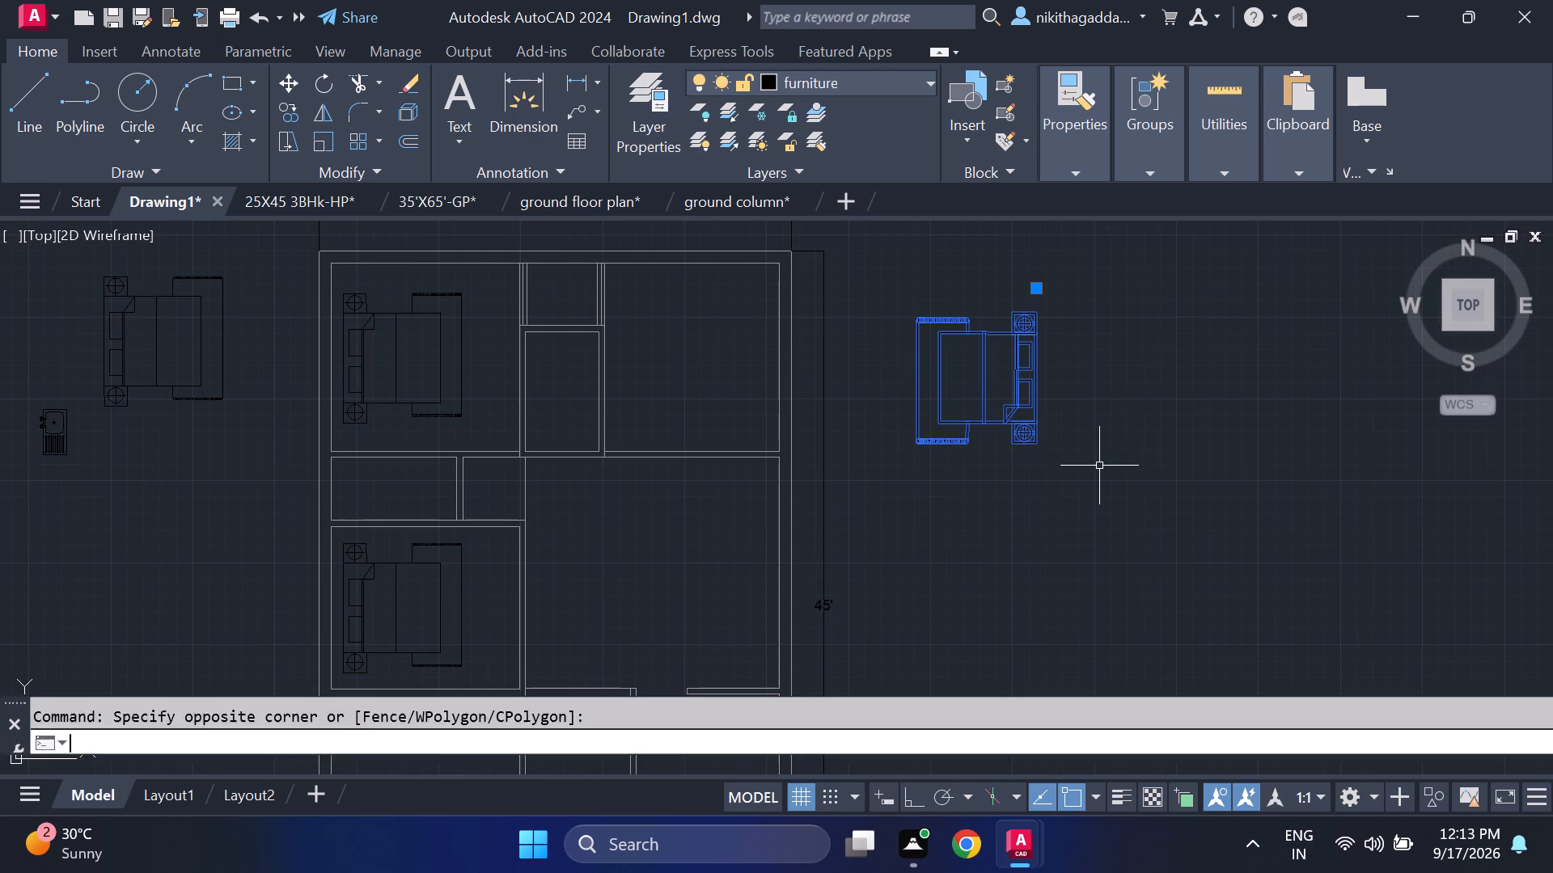
{"action": "key", "text": "Return"}
{"action": "left_click", "coordinate": [991, 380]}
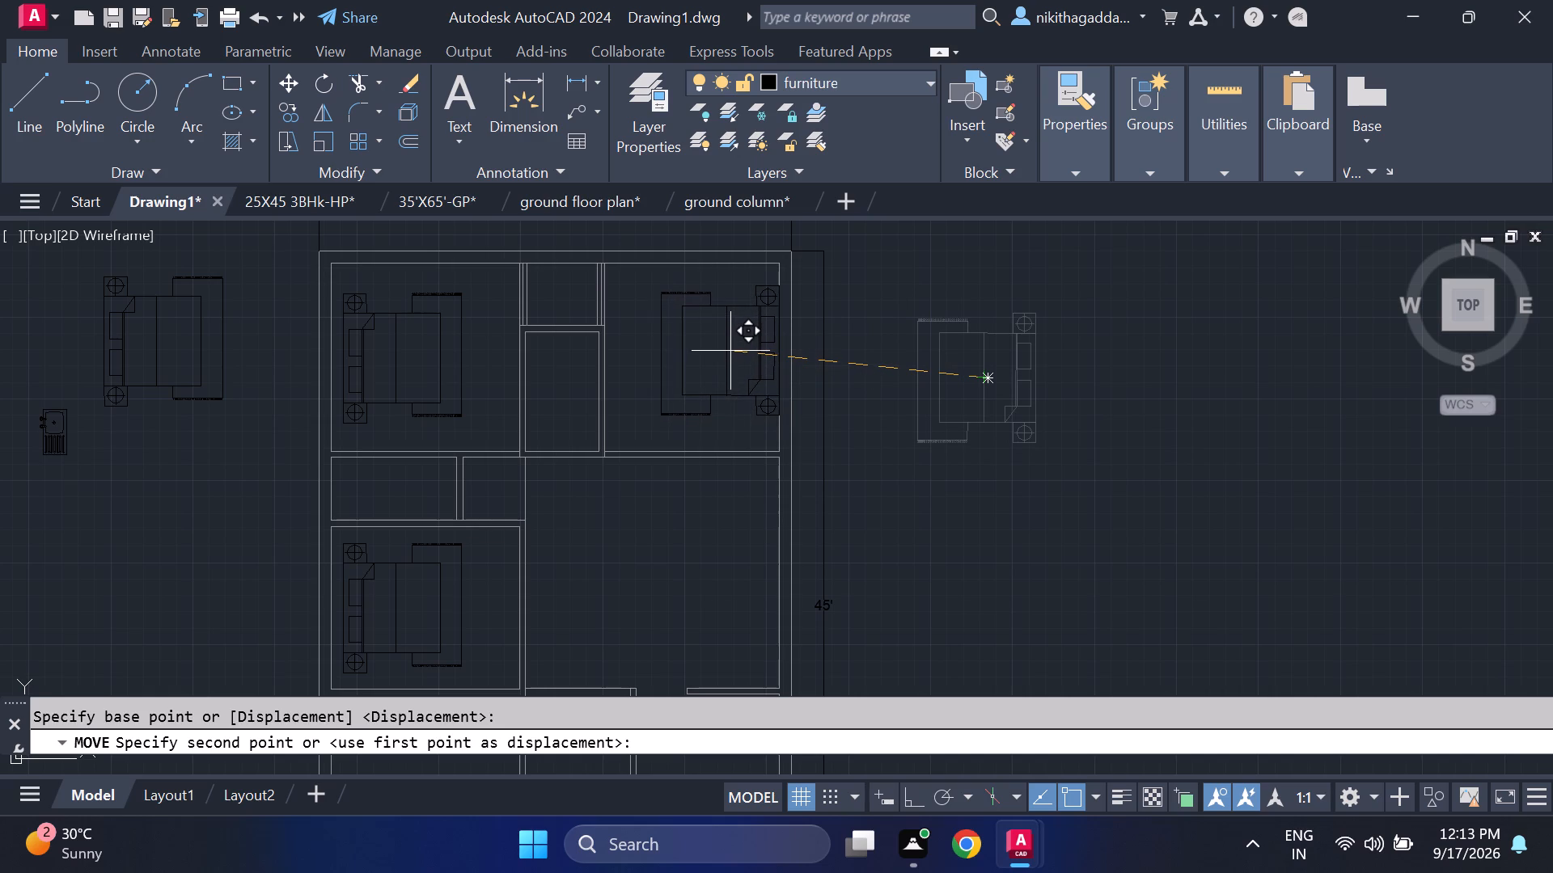
{"action": "left_click", "coordinate": [729, 351]}
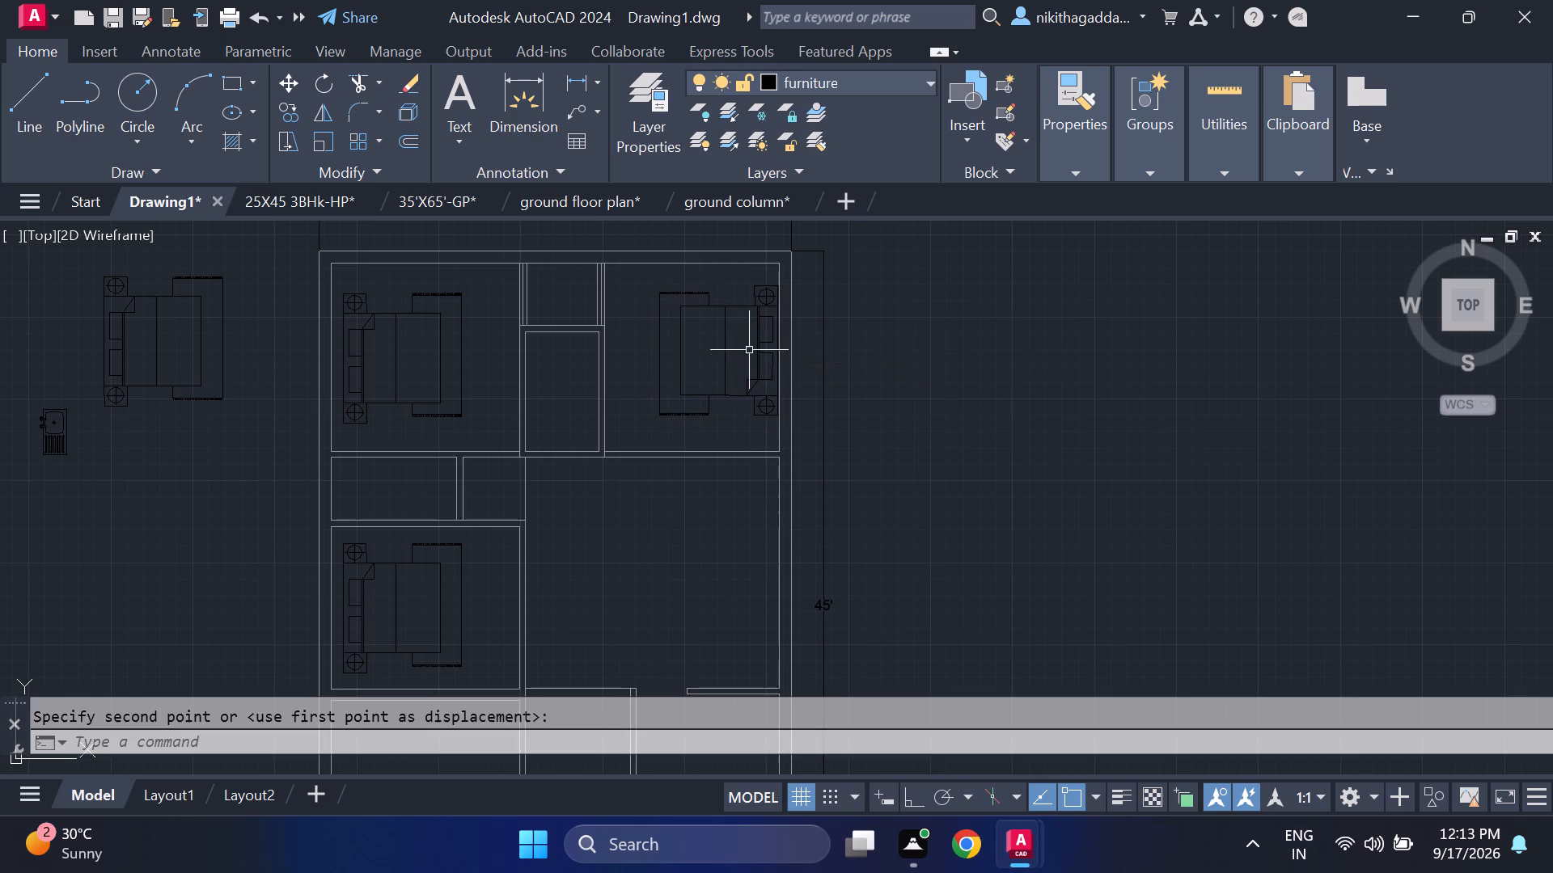
Inspect the bed placed in the upper-right bedroom and look over the loose furniture and fixtures beside the plan.
{"action": "scroll", "coordinate": [726, 318], "scroll_direction": "up", "scroll_amount": 2}
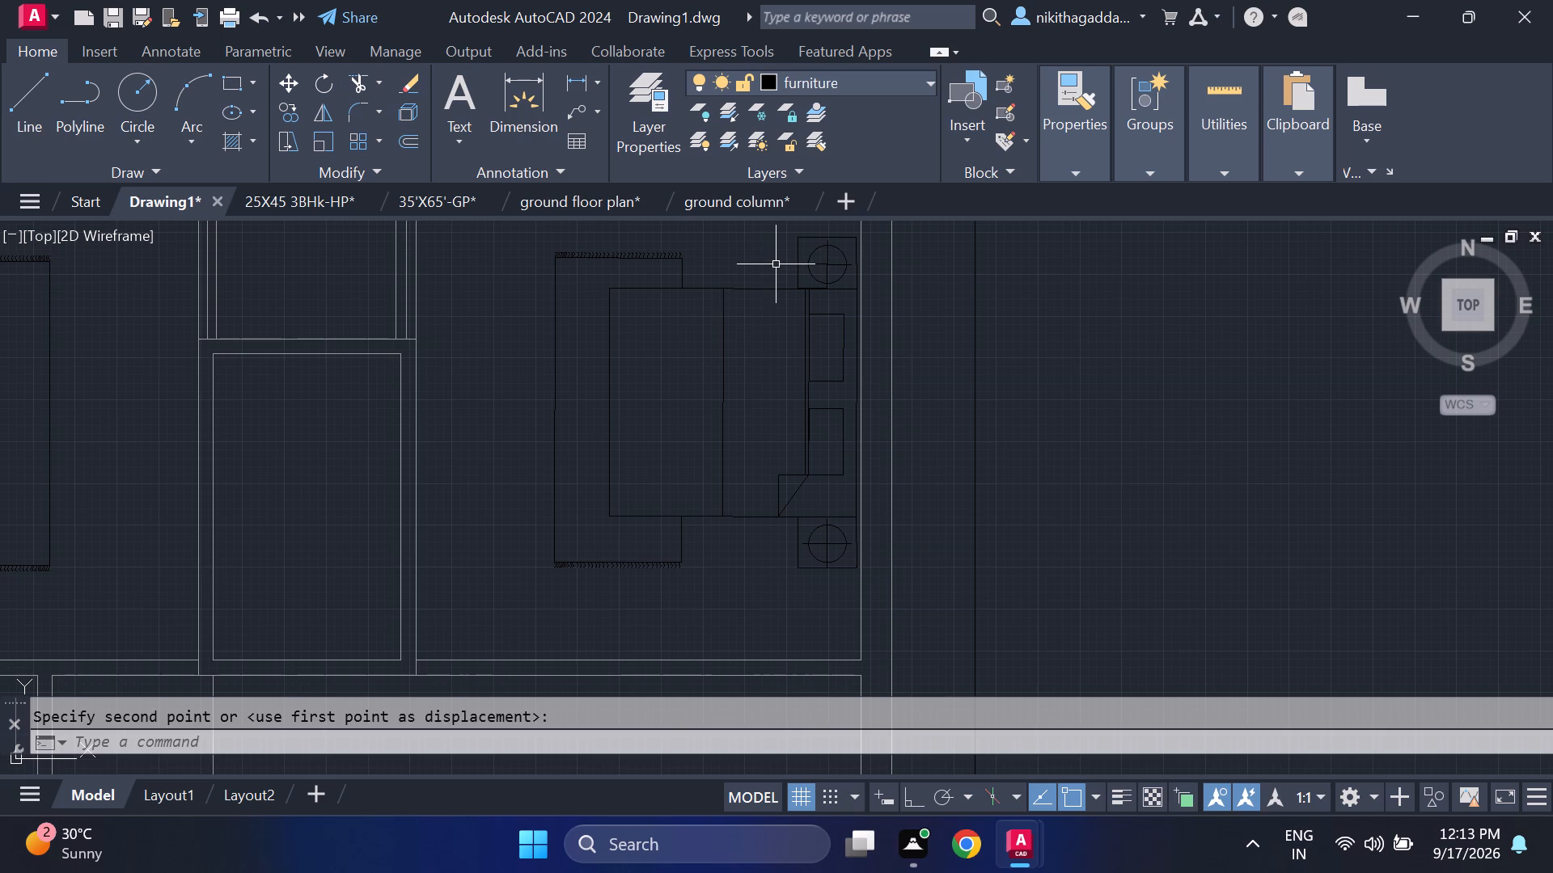
{"action": "scroll", "coordinate": [775, 328], "scroll_direction": "down", "scroll_amount": 1}
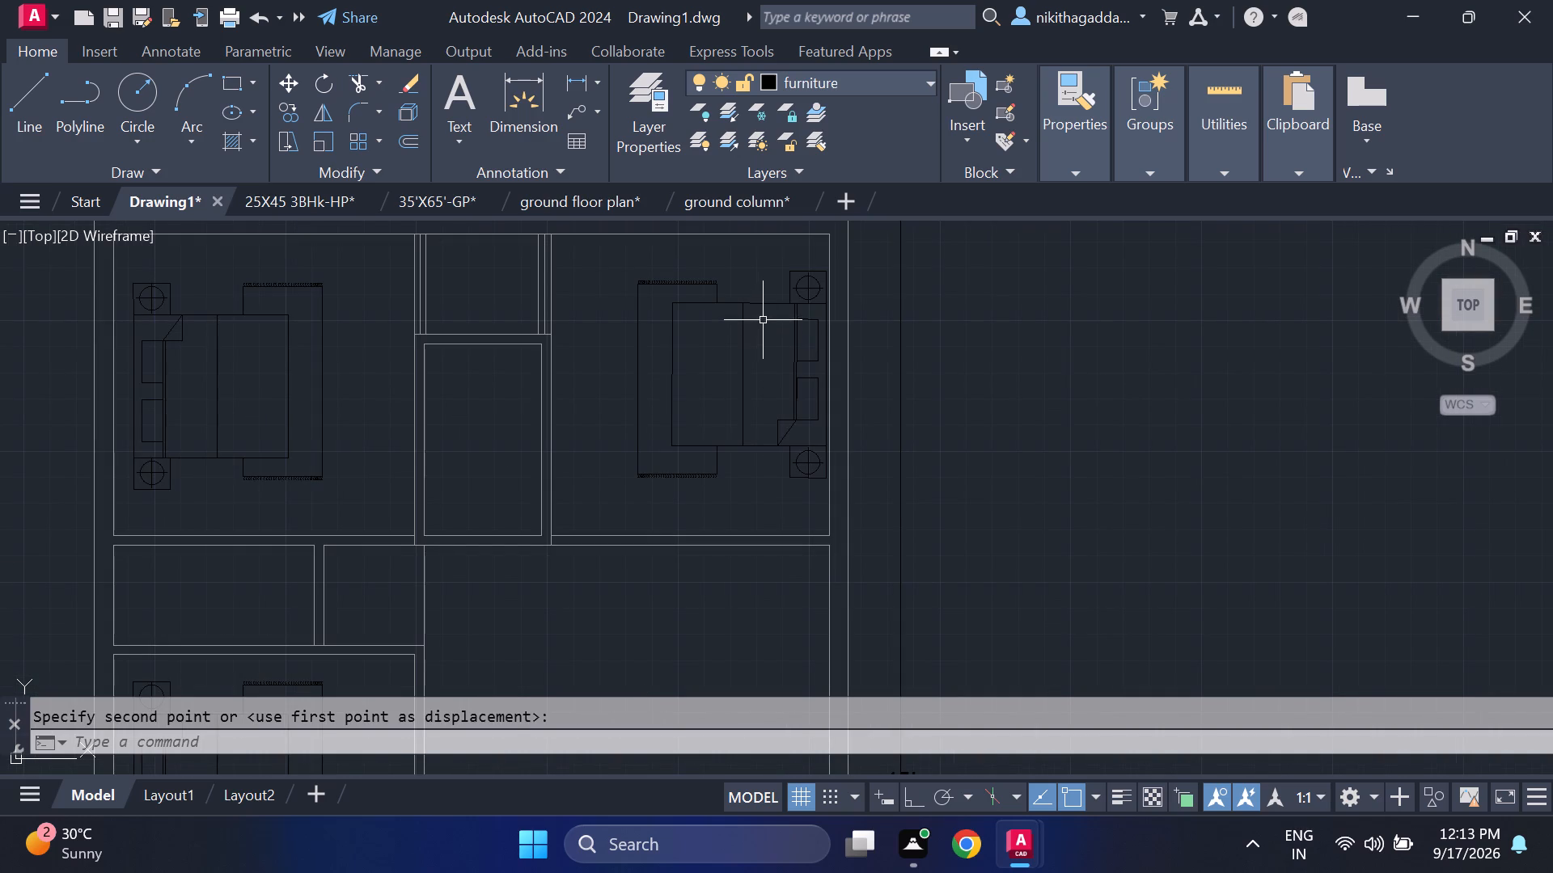
{"action": "scroll", "coordinate": [771, 362], "scroll_direction": "down", "scroll_amount": 2}
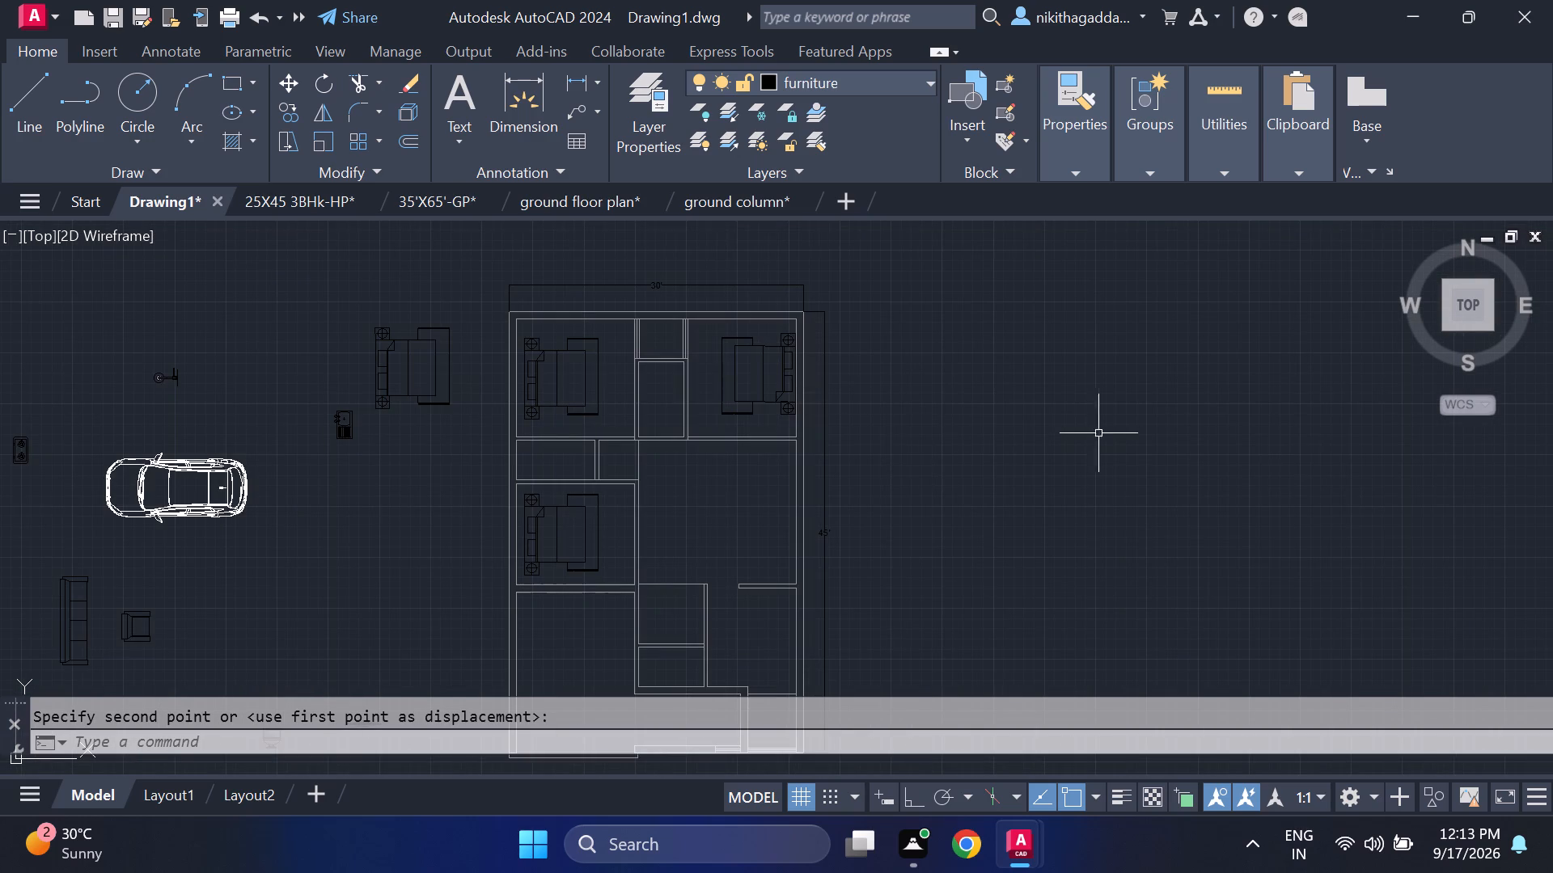
{"action": "scroll", "coordinate": [1070, 400], "scroll_direction": "down", "scroll_amount": 1}
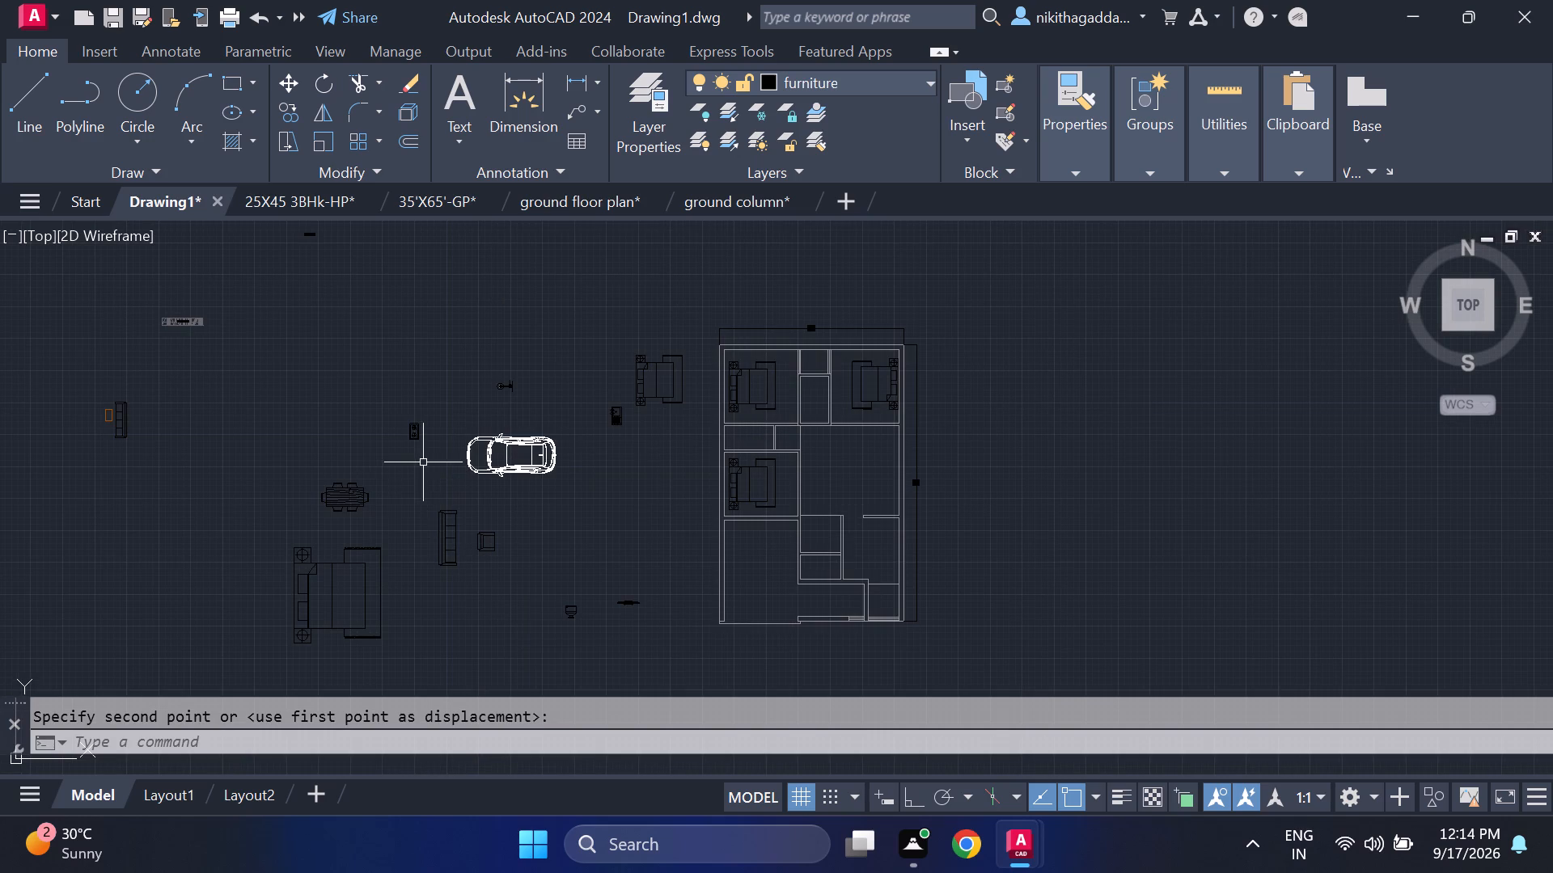
{"action": "middle_click_drag", "start_coordinate": [445, 453], "coordinate": [925, 462]}
{"action": "scroll", "coordinate": [584, 449], "scroll_direction": "up", "scroll_amount": 2}
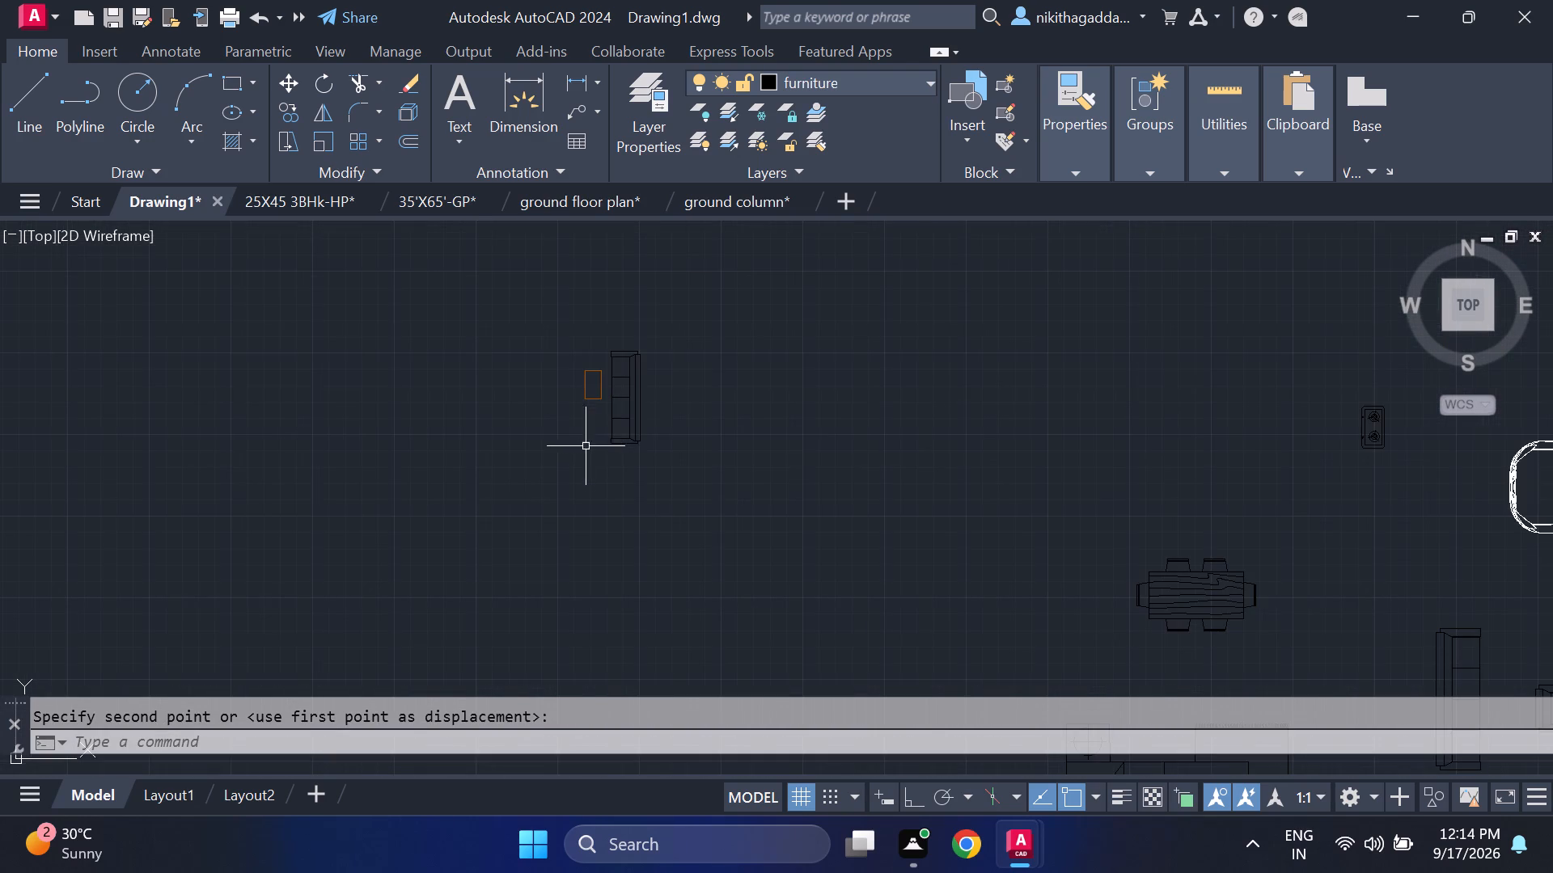
{"action": "scroll", "coordinate": [620, 411], "scroll_direction": "down", "scroll_amount": 3}
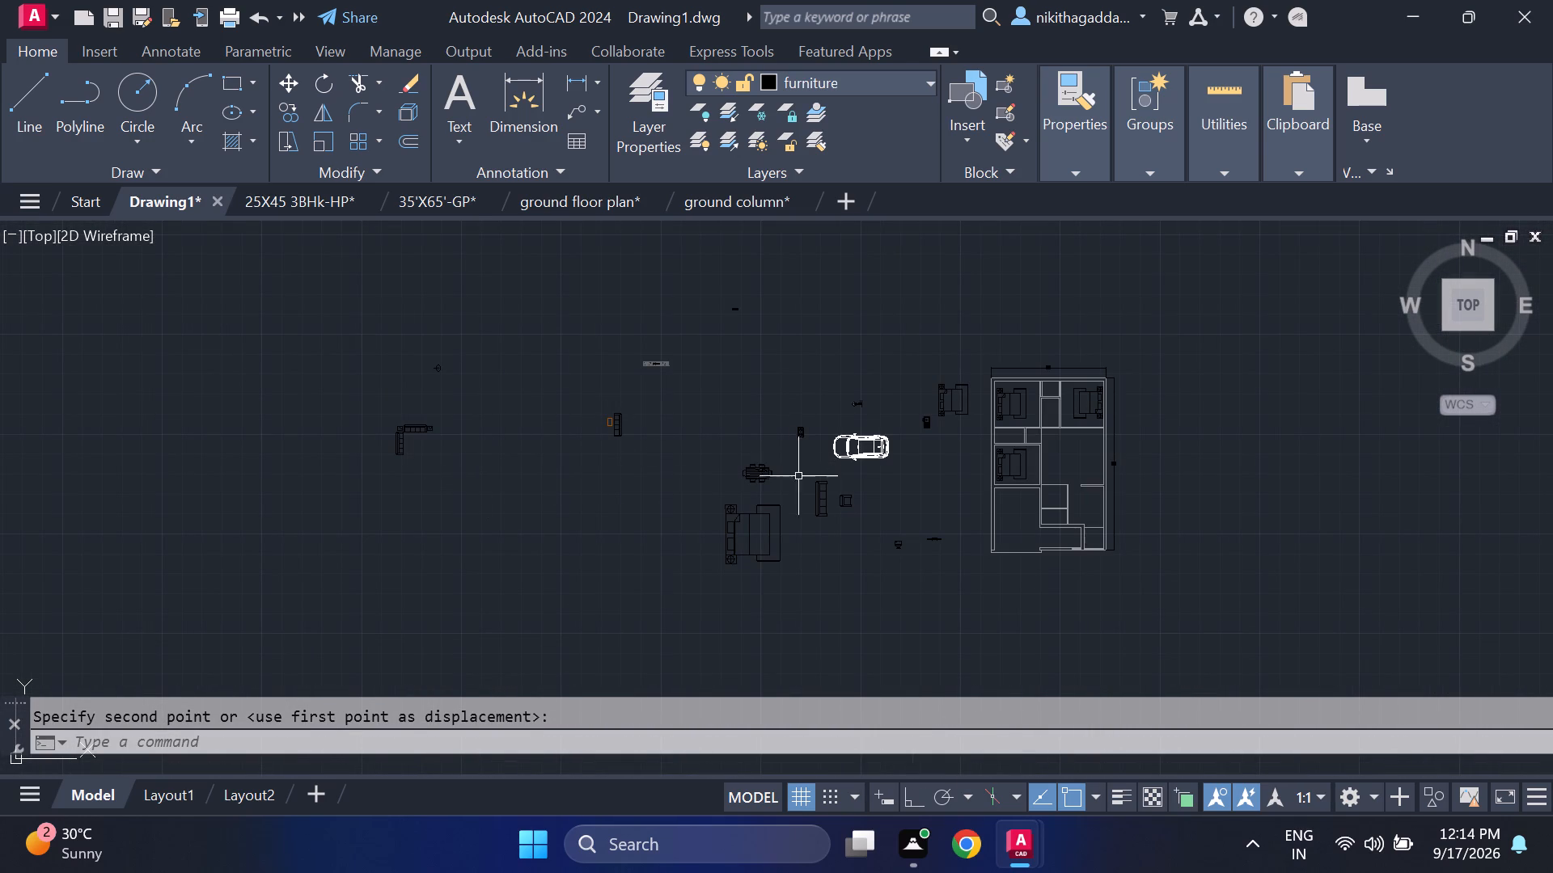
{"action": "scroll", "coordinate": [861, 585], "scroll_direction": "up", "scroll_amount": 2}
{"action": "scroll", "coordinate": [1021, 493], "scroll_direction": "up", "scroll_amount": 1}
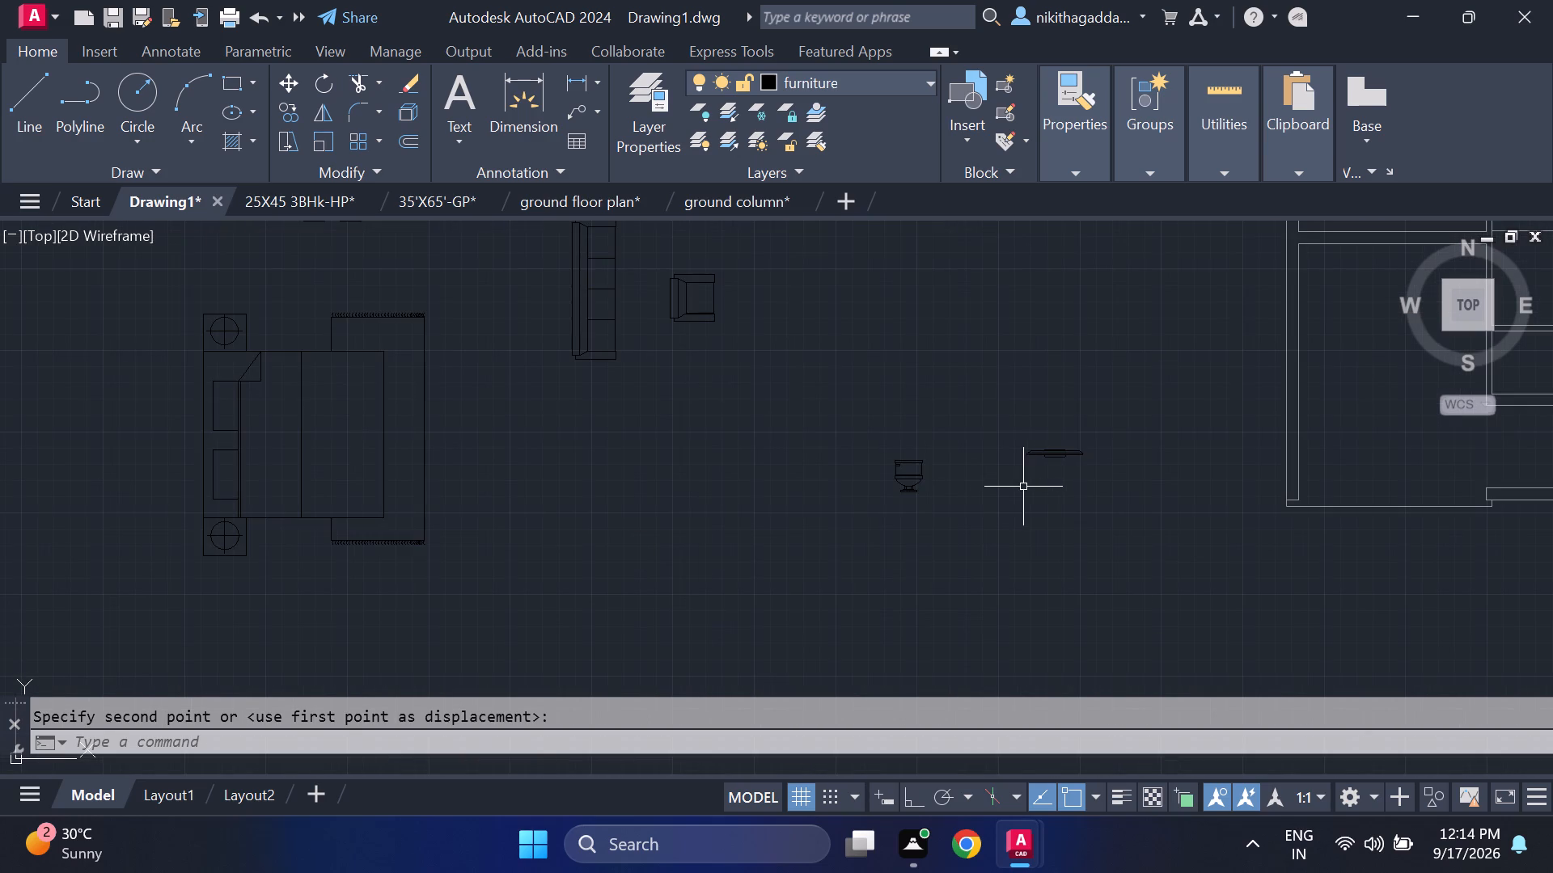
{"action": "scroll", "coordinate": [942, 491], "scroll_direction": "down", "scroll_amount": 2}
{"action": "middle_click_drag", "start_coordinate": [930, 479], "coordinate": [802, 565]}
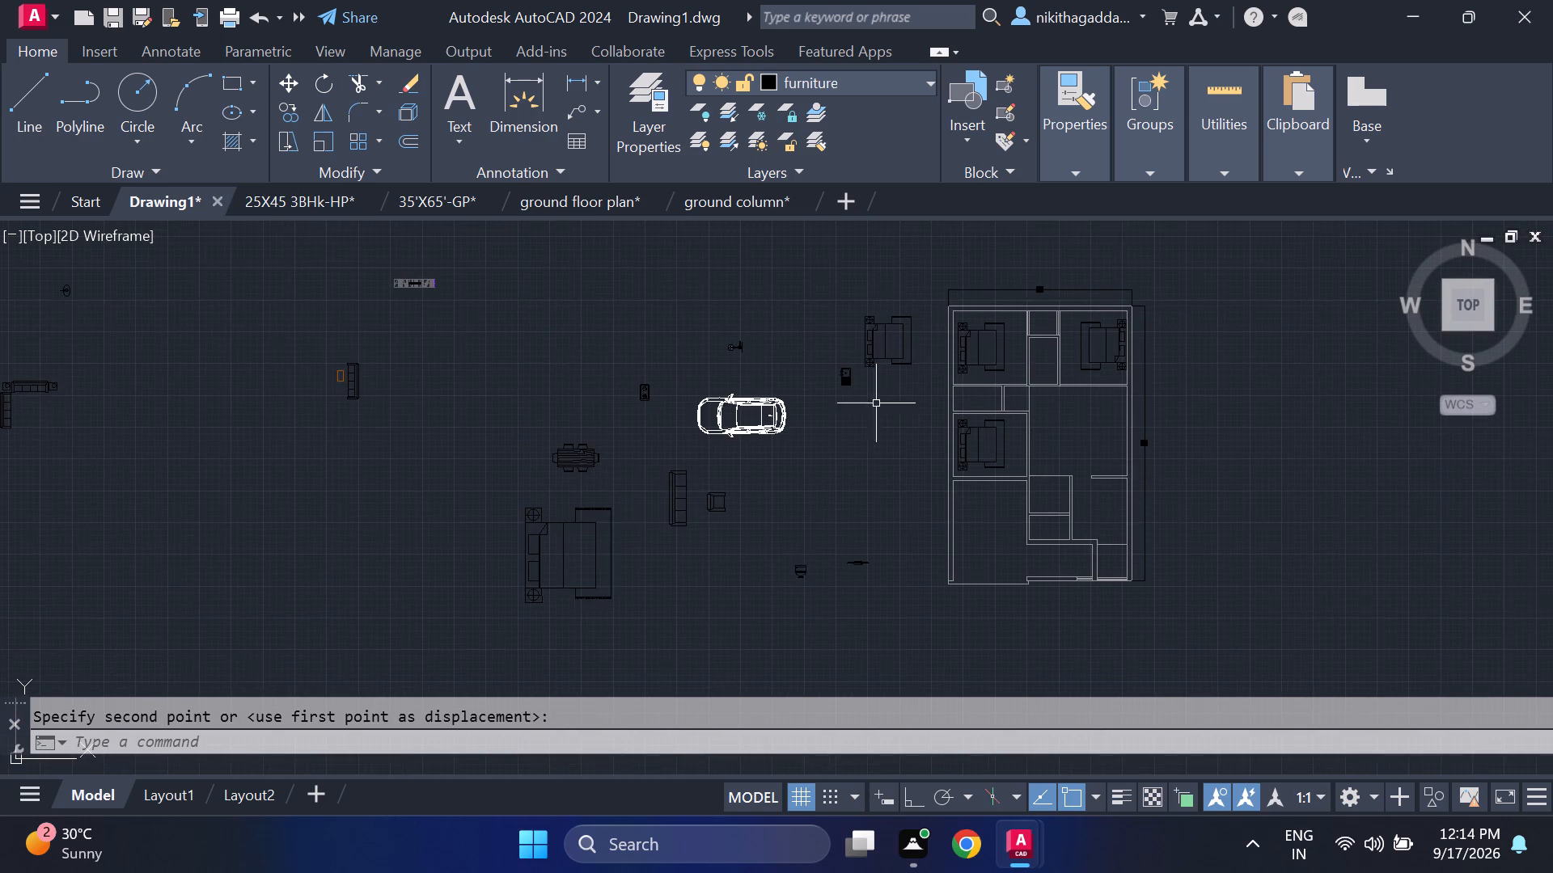
Rotate the loose kitchen sink below the spare bed 90 degrees counterclockwise about its centre.
{"action": "scroll", "coordinate": [866, 353], "scroll_direction": "up", "scroll_amount": 5}
{"action": "left_click", "coordinate": [825, 377]}
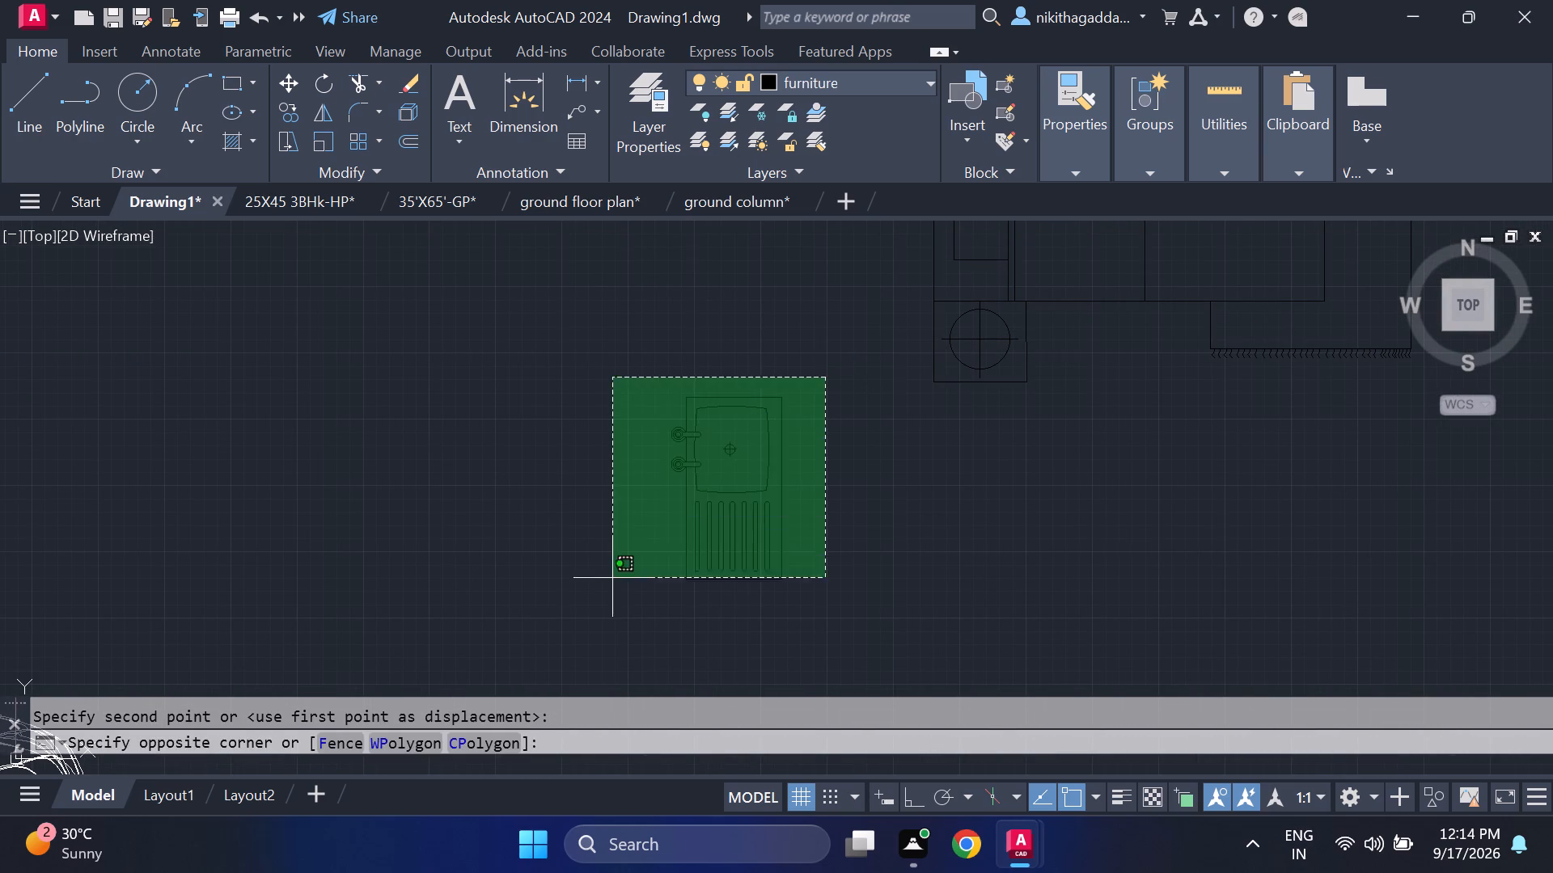
{"action": "left_click", "coordinate": [573, 602]}
{"action": "type", "text": "ro"}
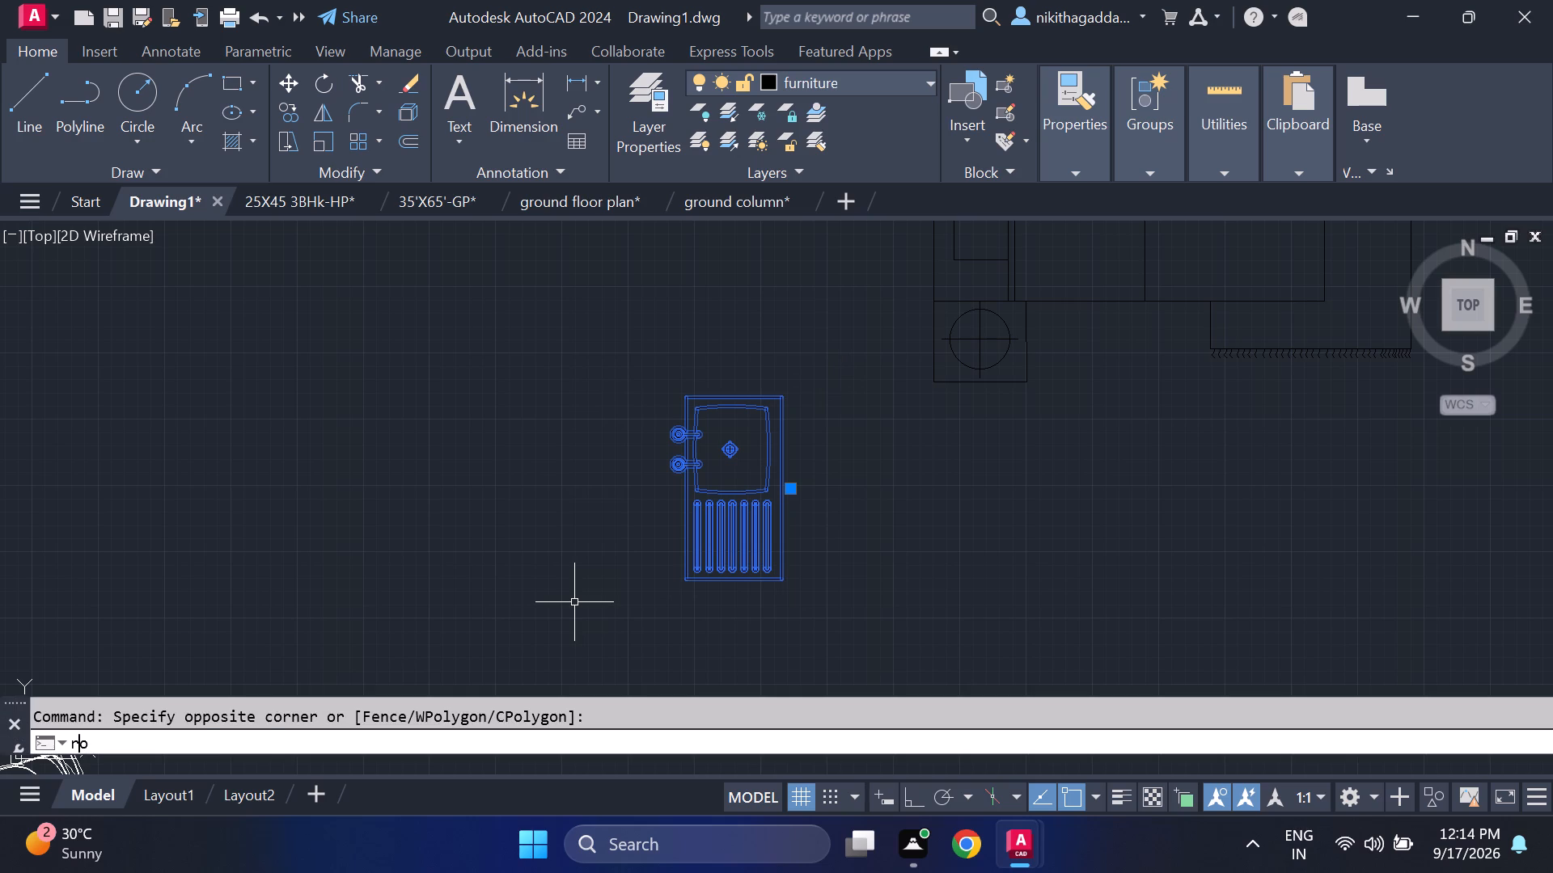
{"action": "key", "text": "Return"}
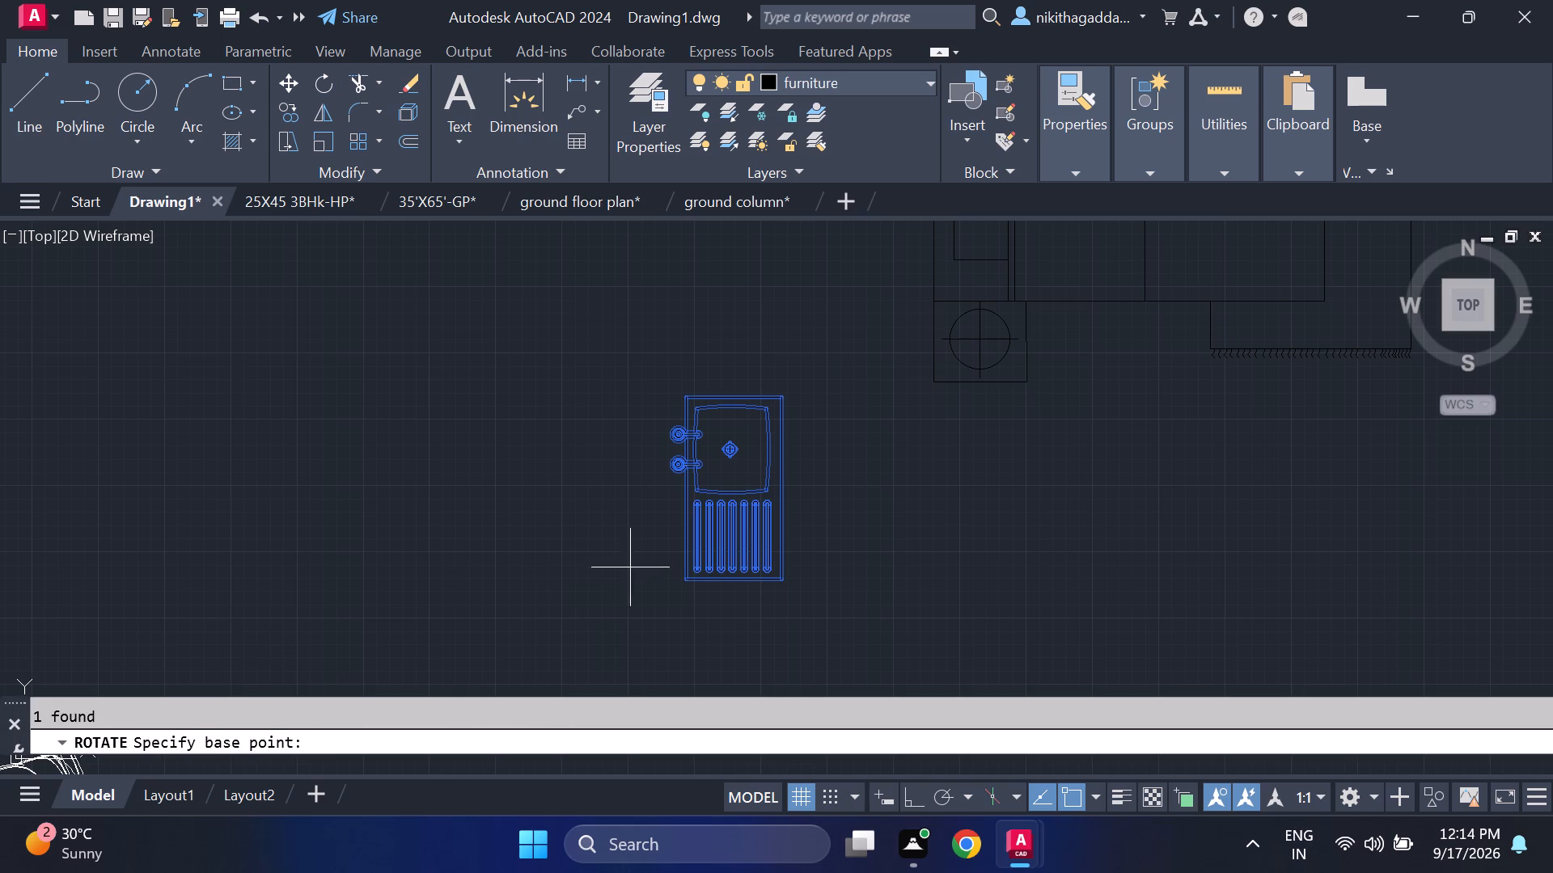
{"action": "left_click", "coordinate": [734, 487]}
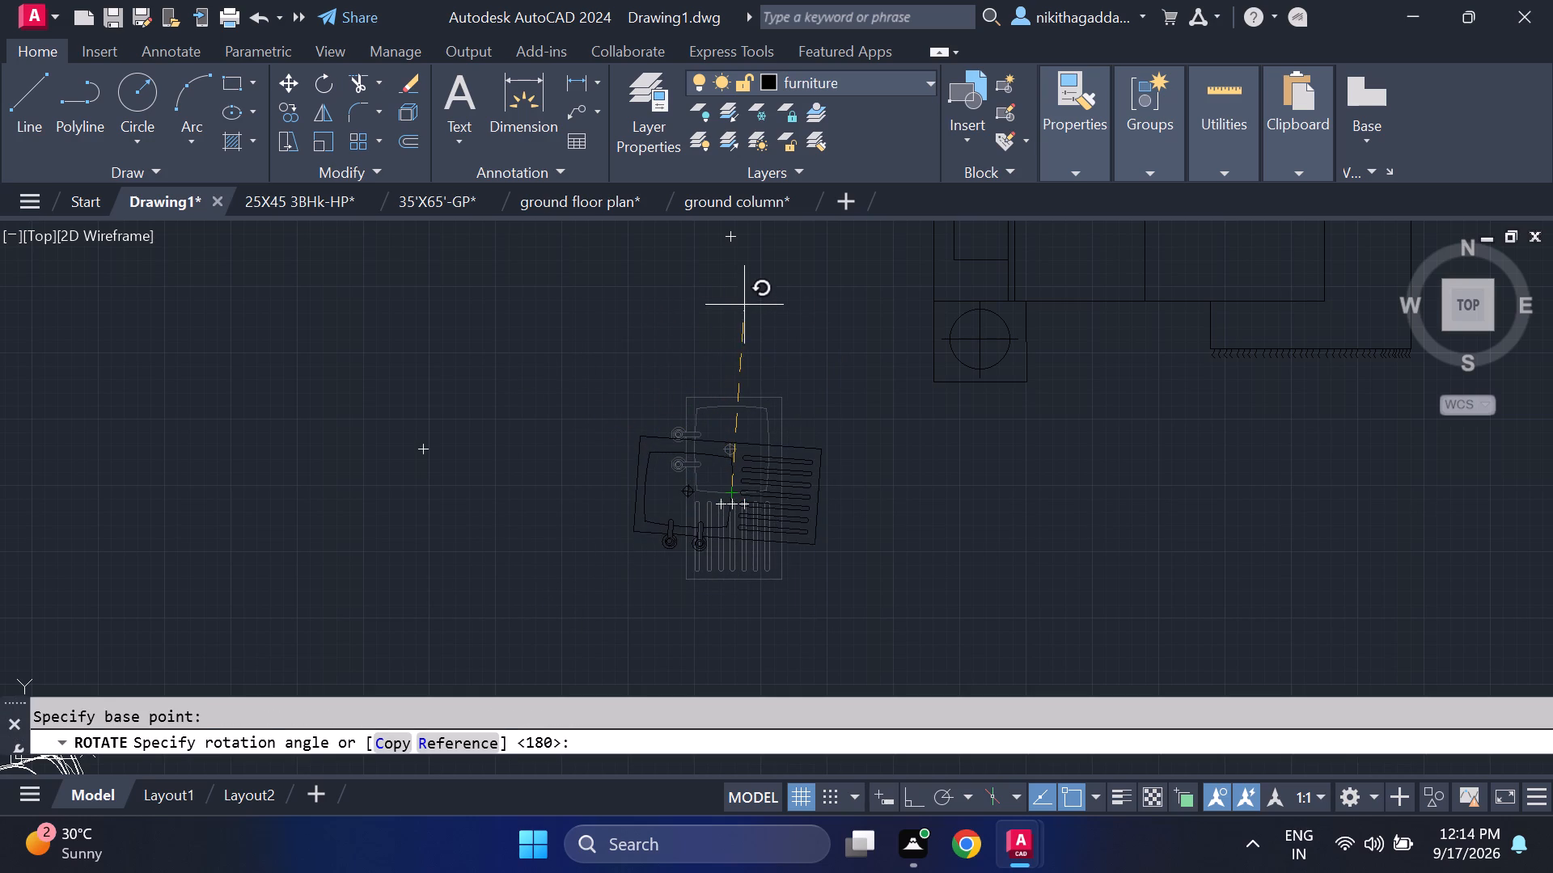
{"action": "left_click", "coordinate": [726, 239]}
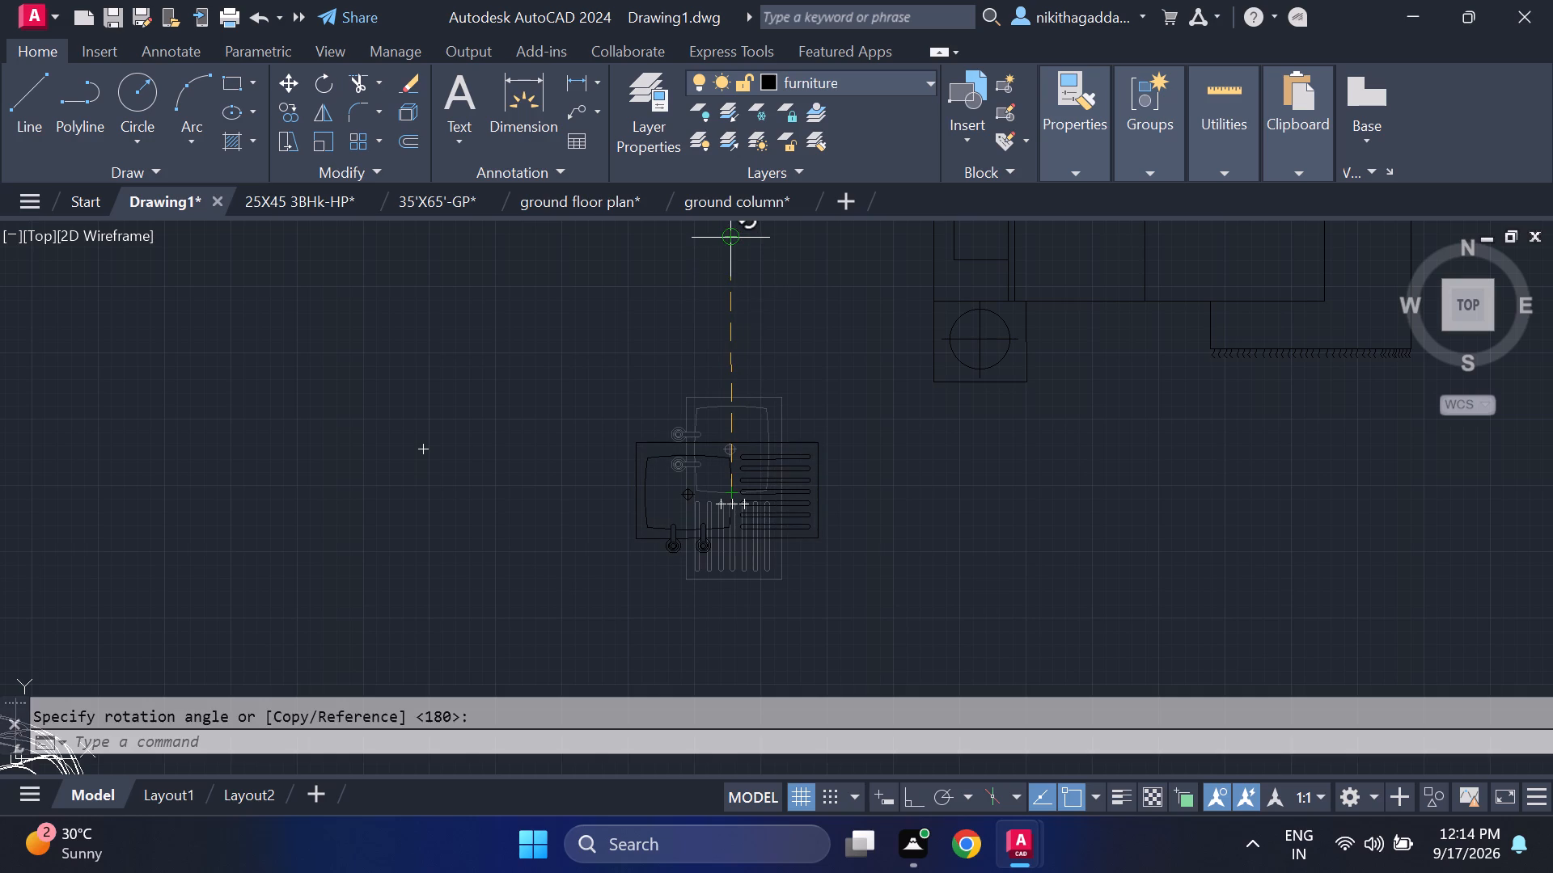
Move the loose two-burner stove into the plan's lower-right kitchen, close to the right outer wall.
{"action": "scroll", "coordinate": [862, 394], "scroll_direction": "down", "scroll_amount": 3}
{"action": "scroll", "coordinate": [862, 411], "scroll_direction": "up", "scroll_amount": 3}
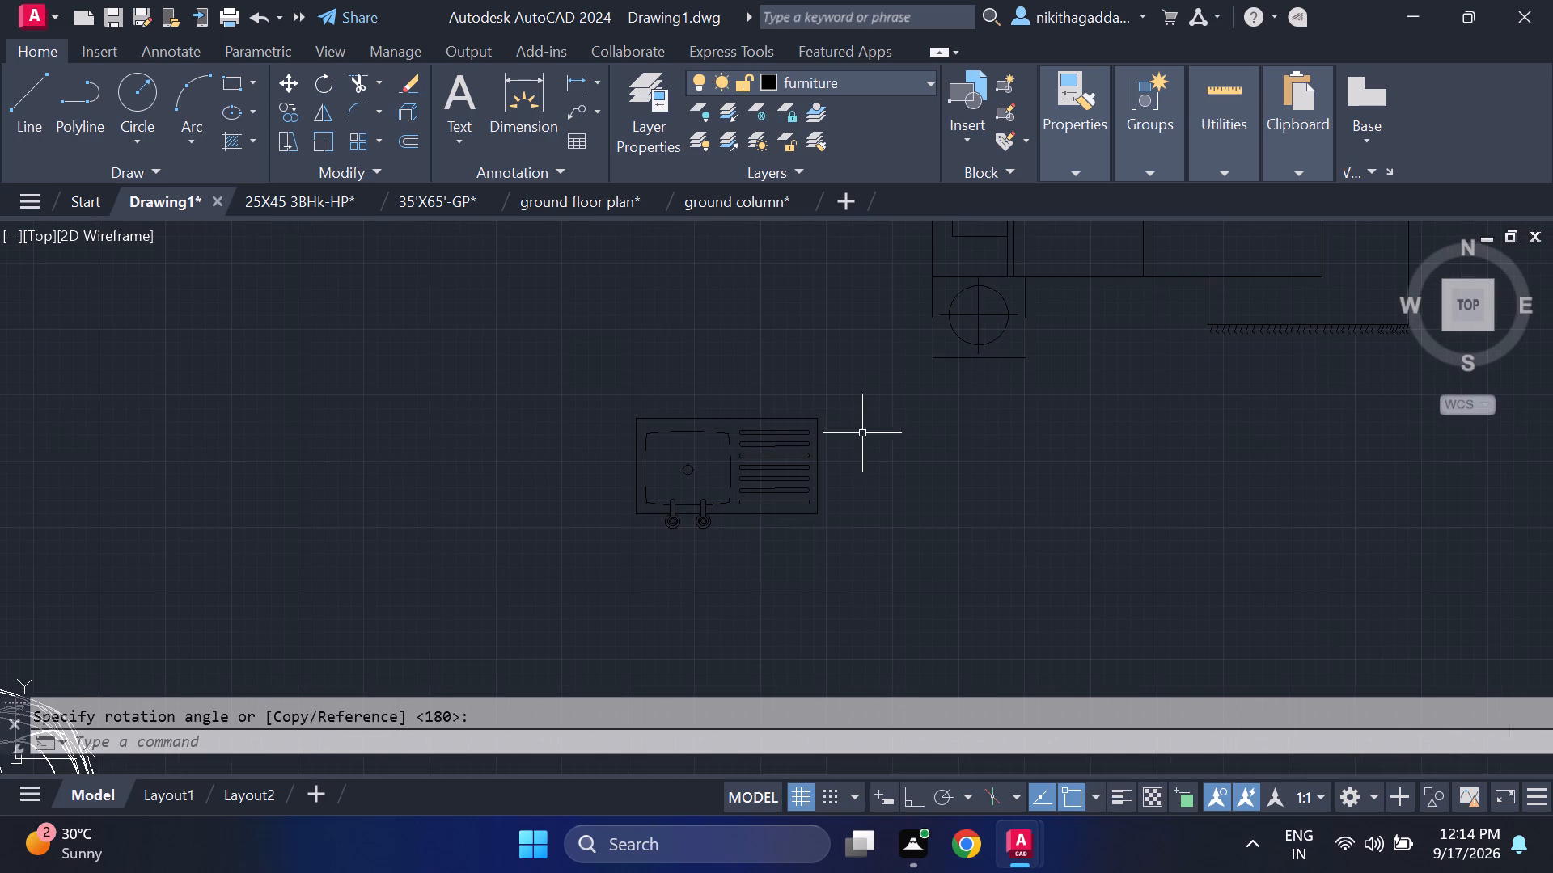
{"action": "scroll", "coordinate": [877, 437], "scroll_direction": "down", "scroll_amount": 4}
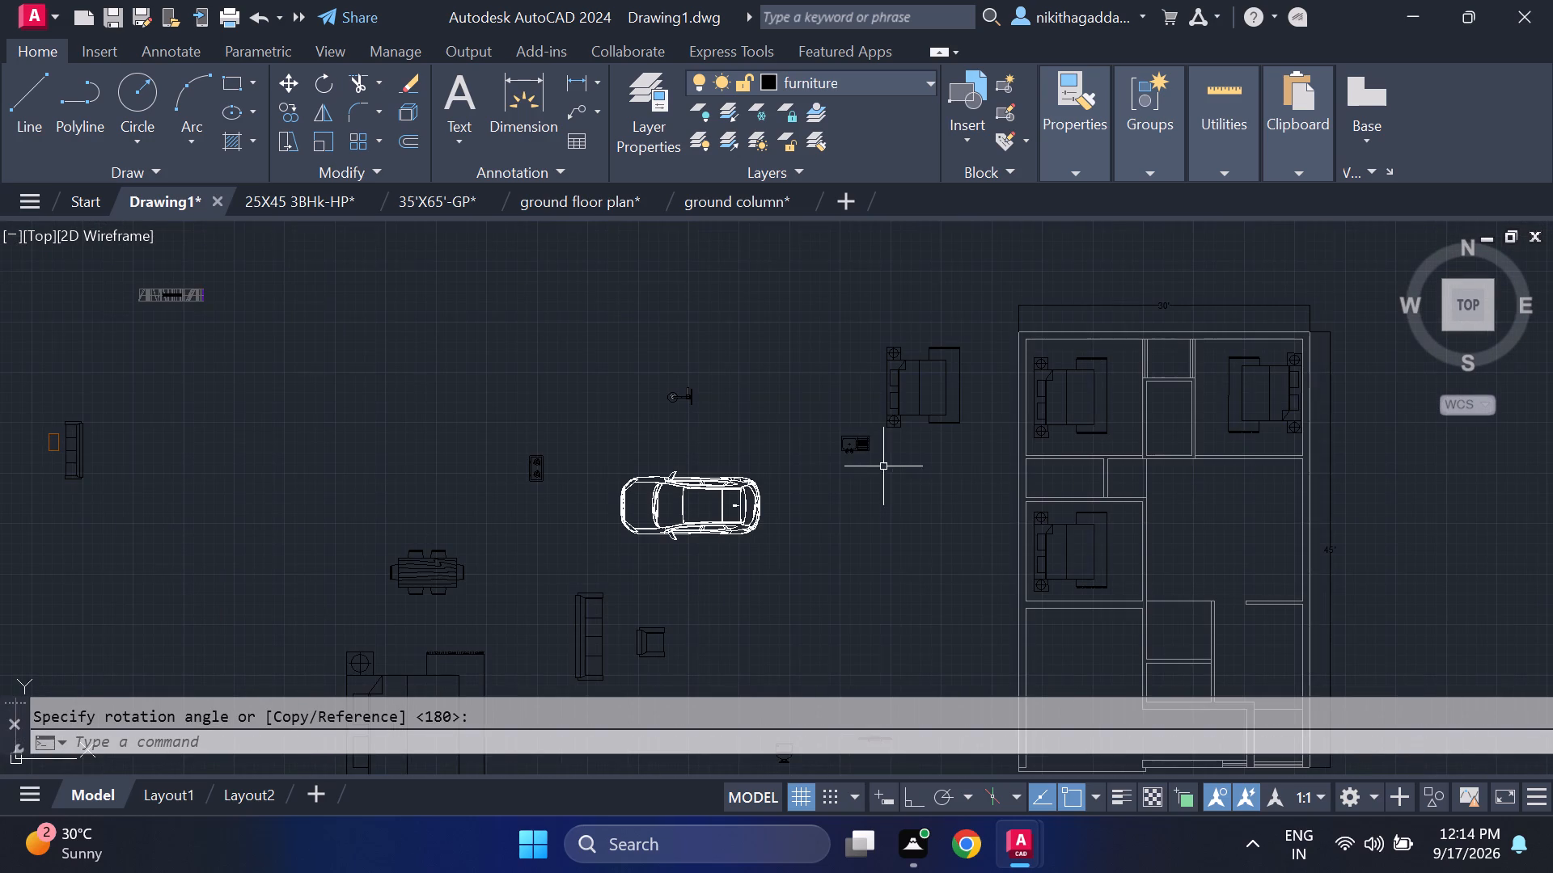
{"action": "scroll", "coordinate": [565, 487], "scroll_direction": "up", "scroll_amount": 3}
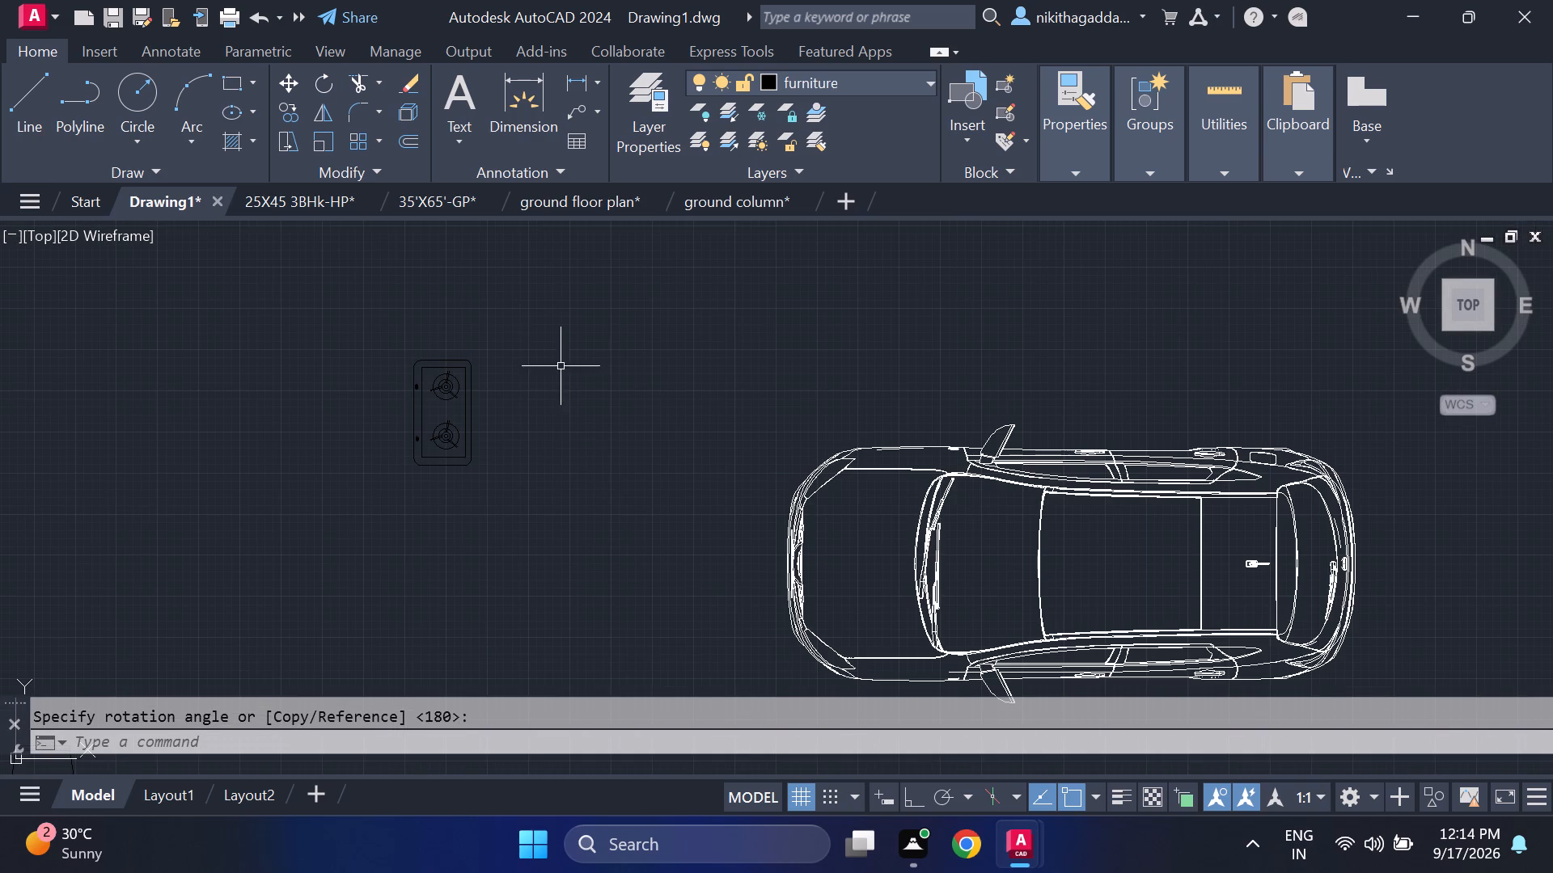
{"action": "left_click", "coordinate": [546, 313]}
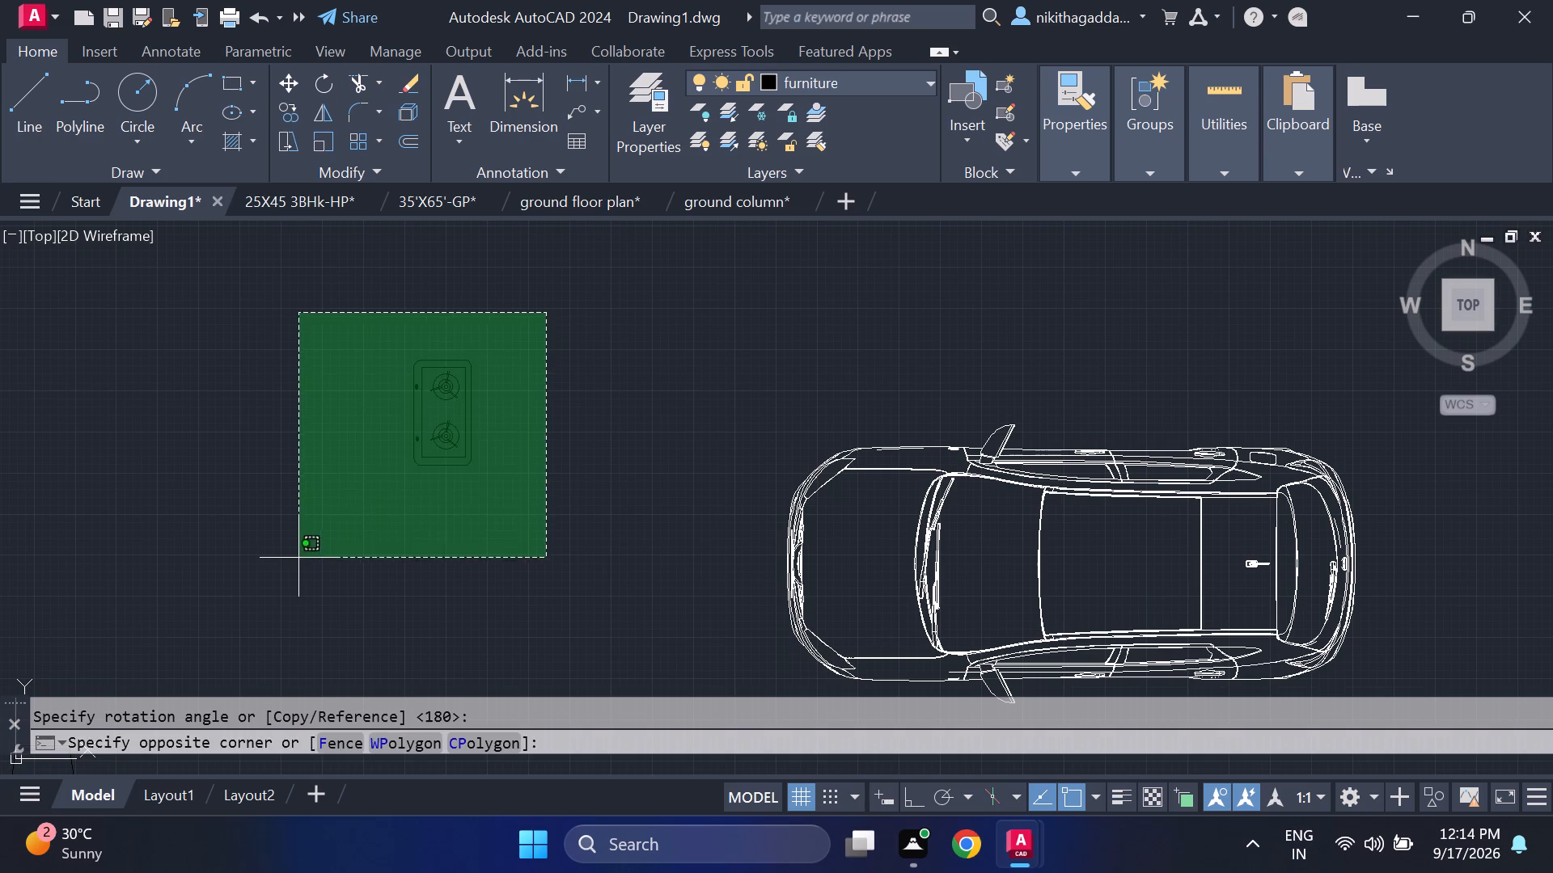
{"action": "left_click", "coordinate": [298, 558]}
{"action": "key", "text": "m"}
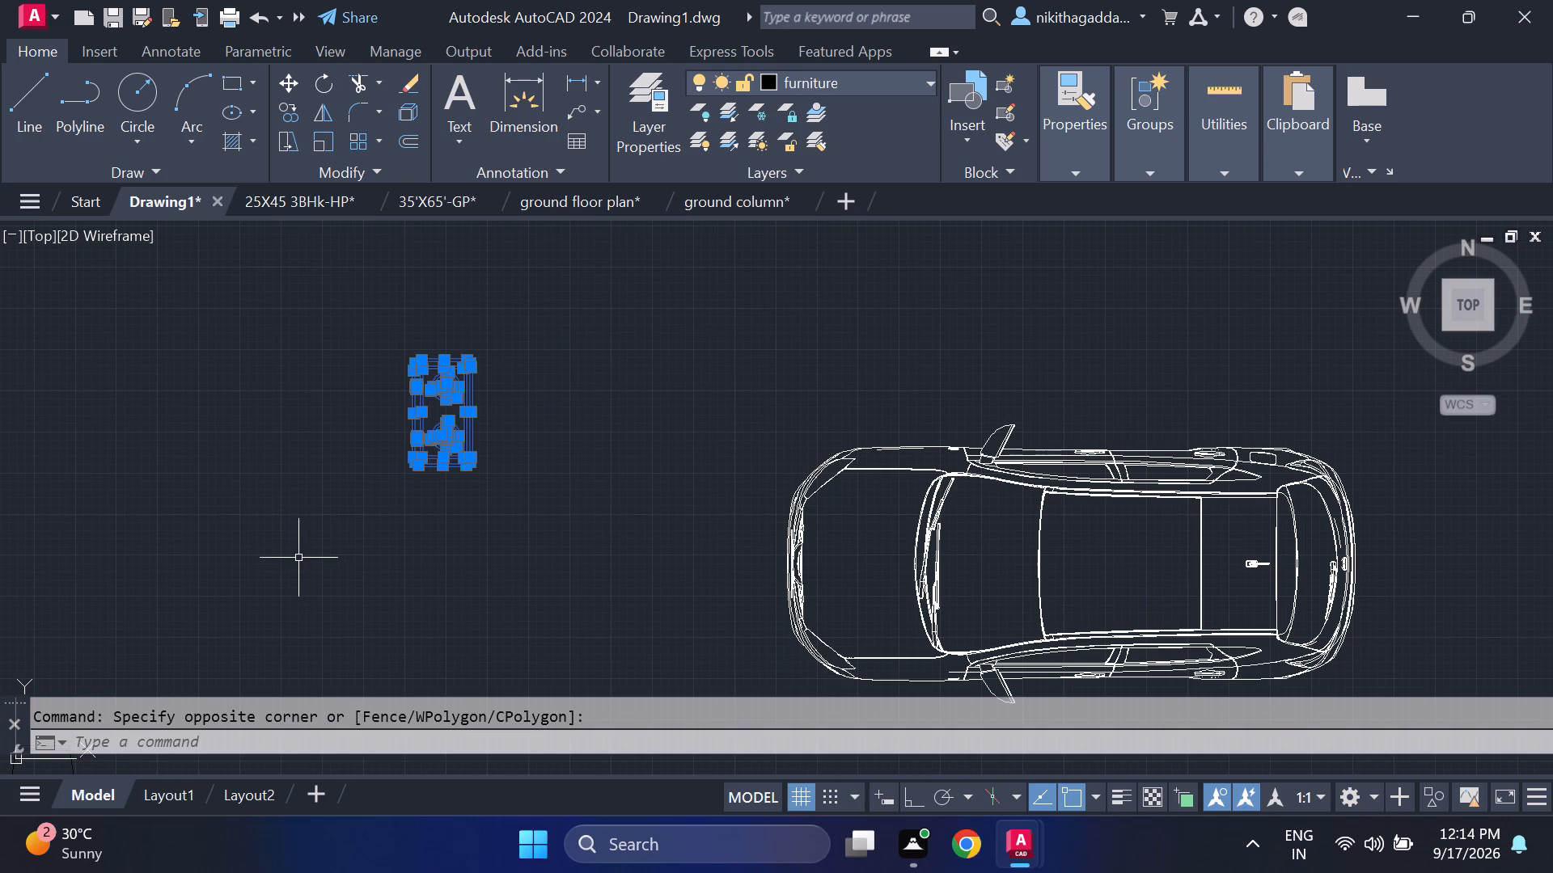
{"action": "key", "text": "Return"}
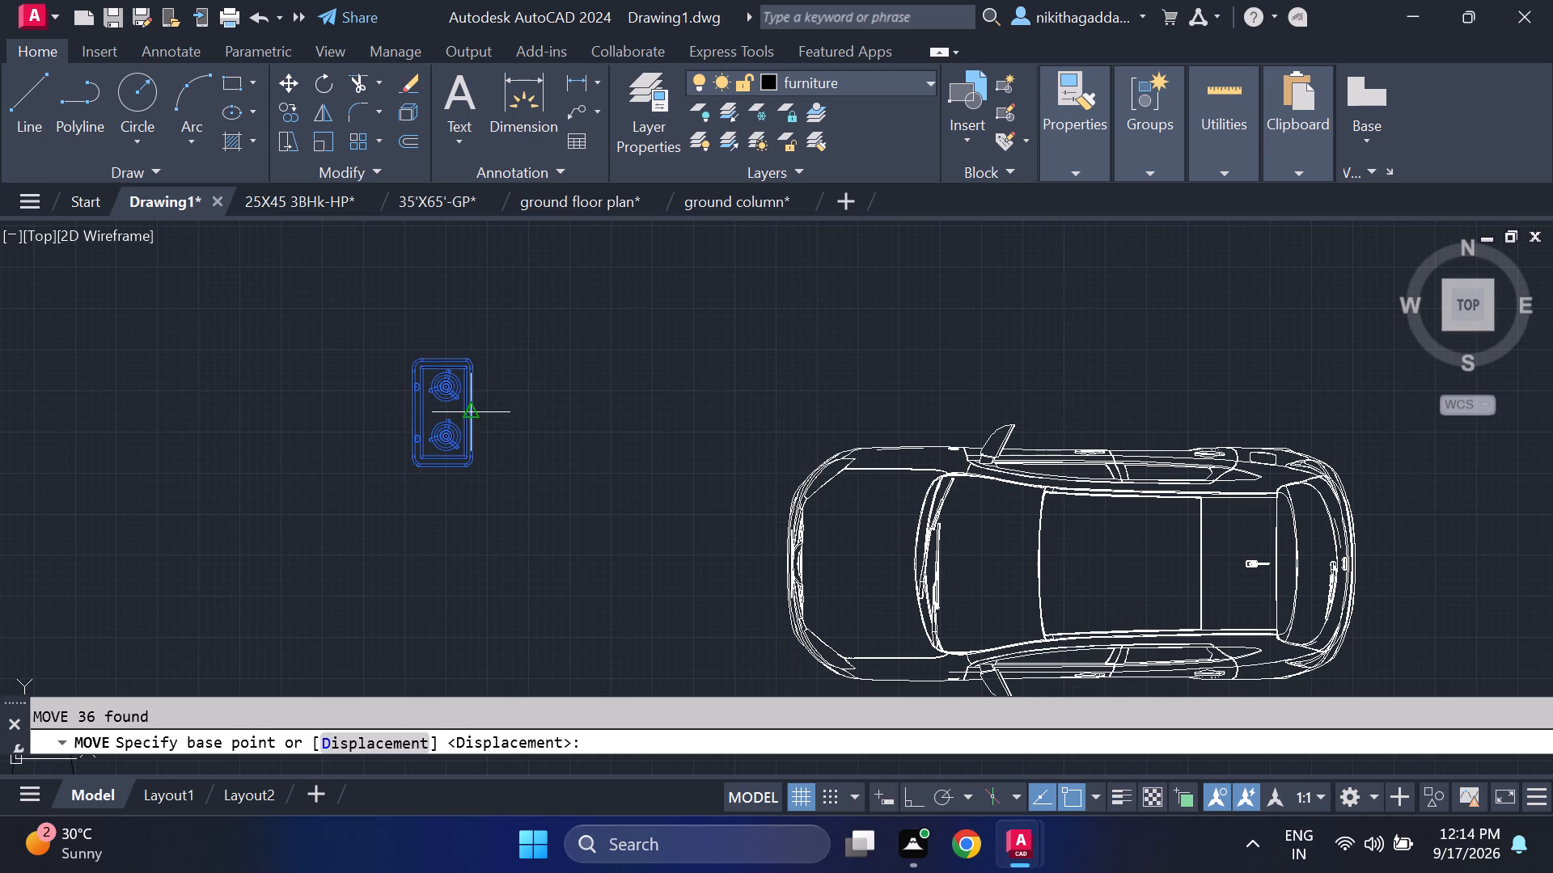
{"action": "left_click", "coordinate": [472, 407]}
{"action": "scroll", "coordinate": [1213, 474], "scroll_direction": "down", "scroll_amount": 2}
{"action": "middle_click_drag", "start_coordinate": [1329, 455], "coordinate": [1320, 453]}
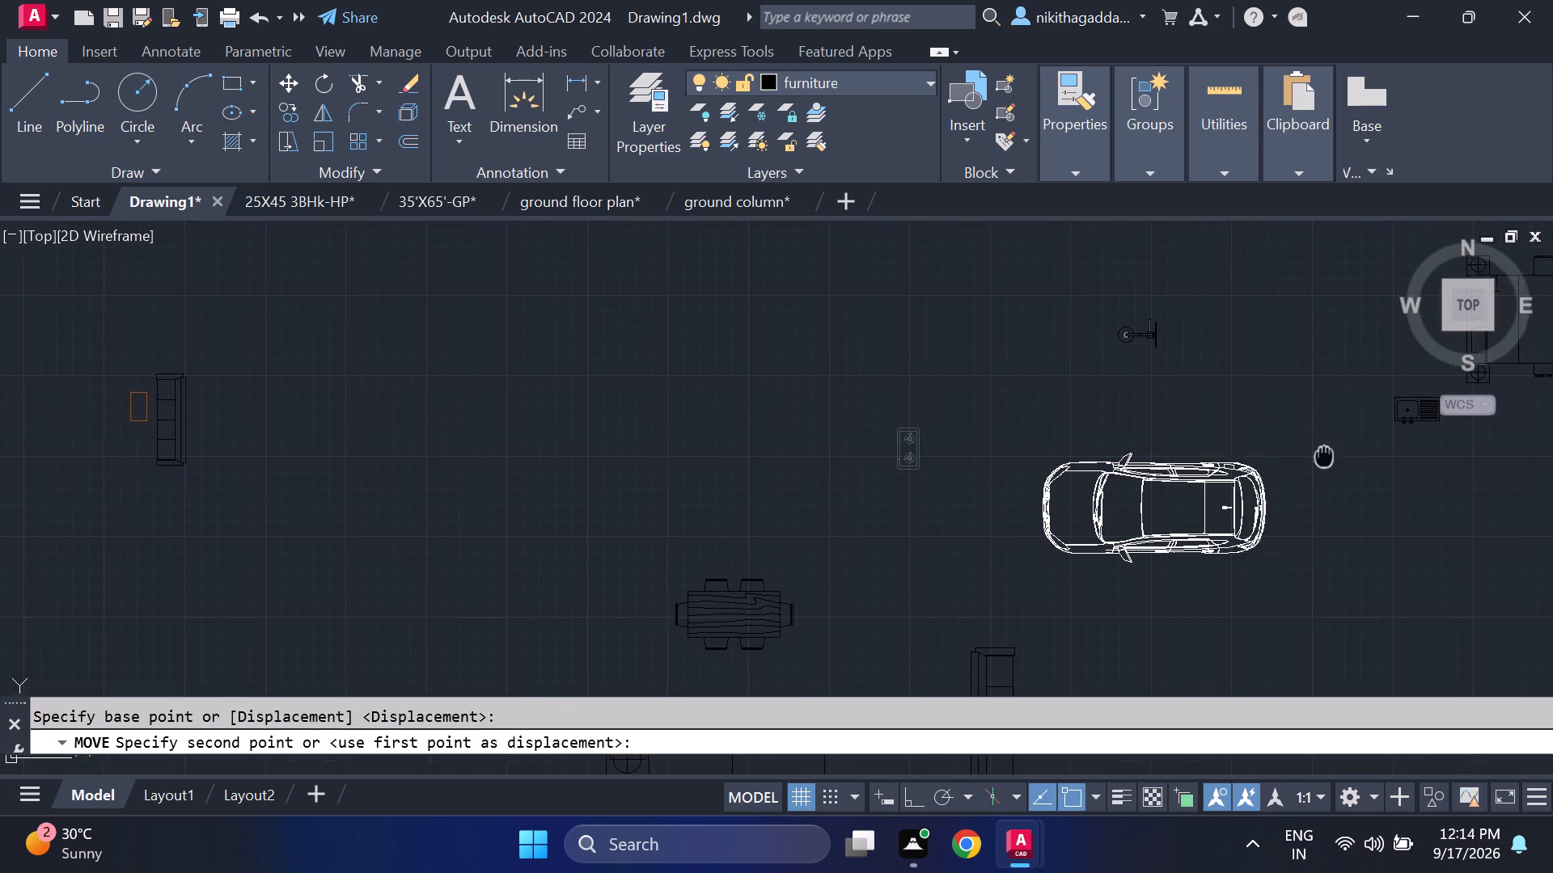
{"action": "middle_click_drag", "start_coordinate": [1320, 453], "coordinate": [165, 334]}
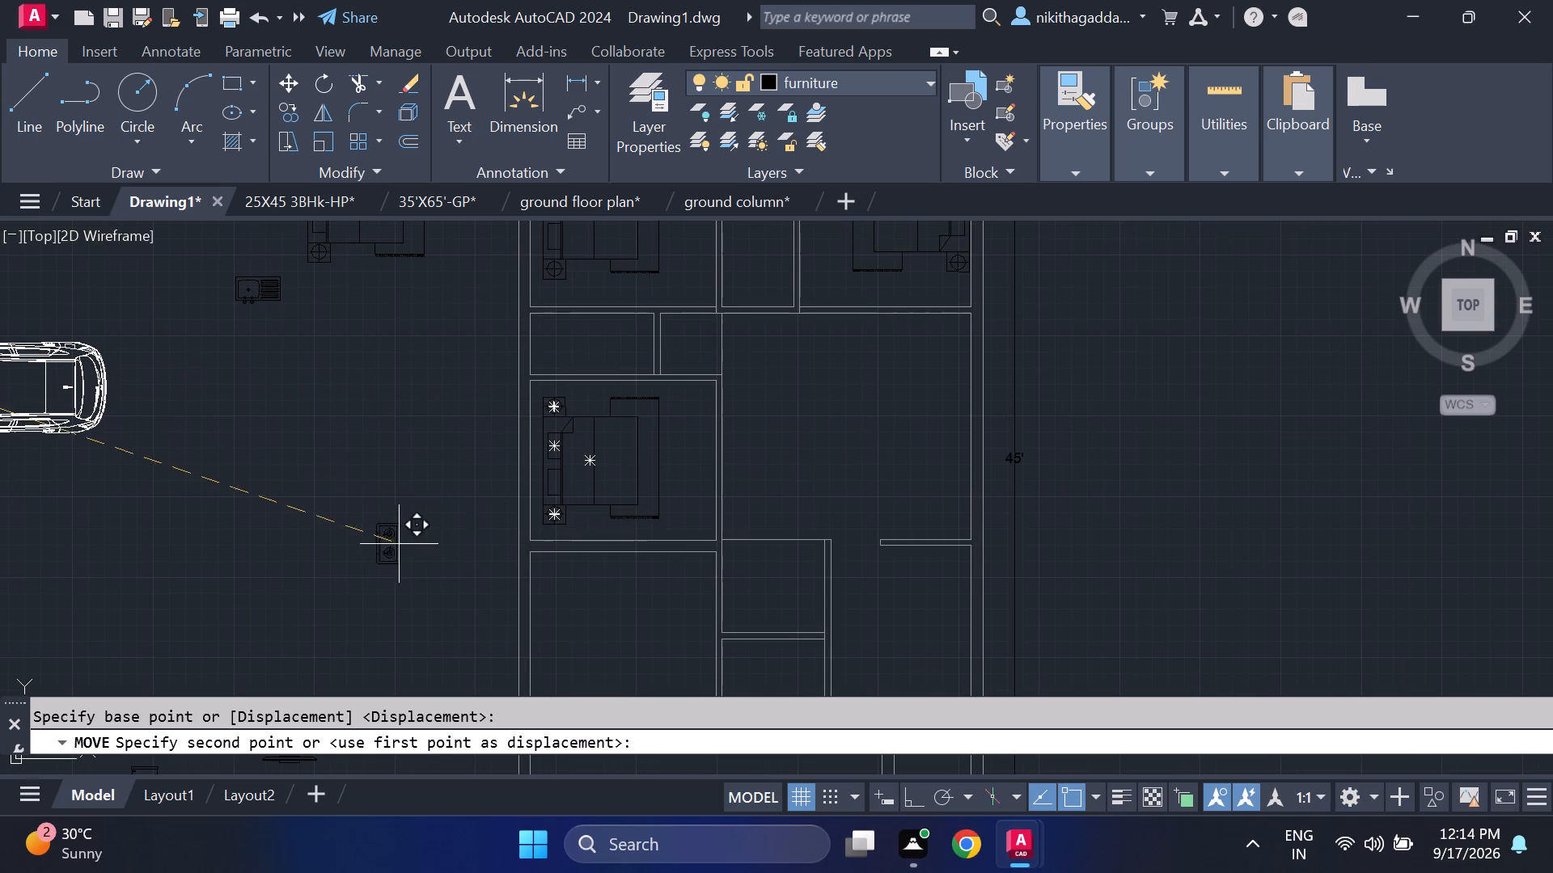
{"action": "middle_click_drag", "start_coordinate": [899, 618], "coordinate": [843, 462]}
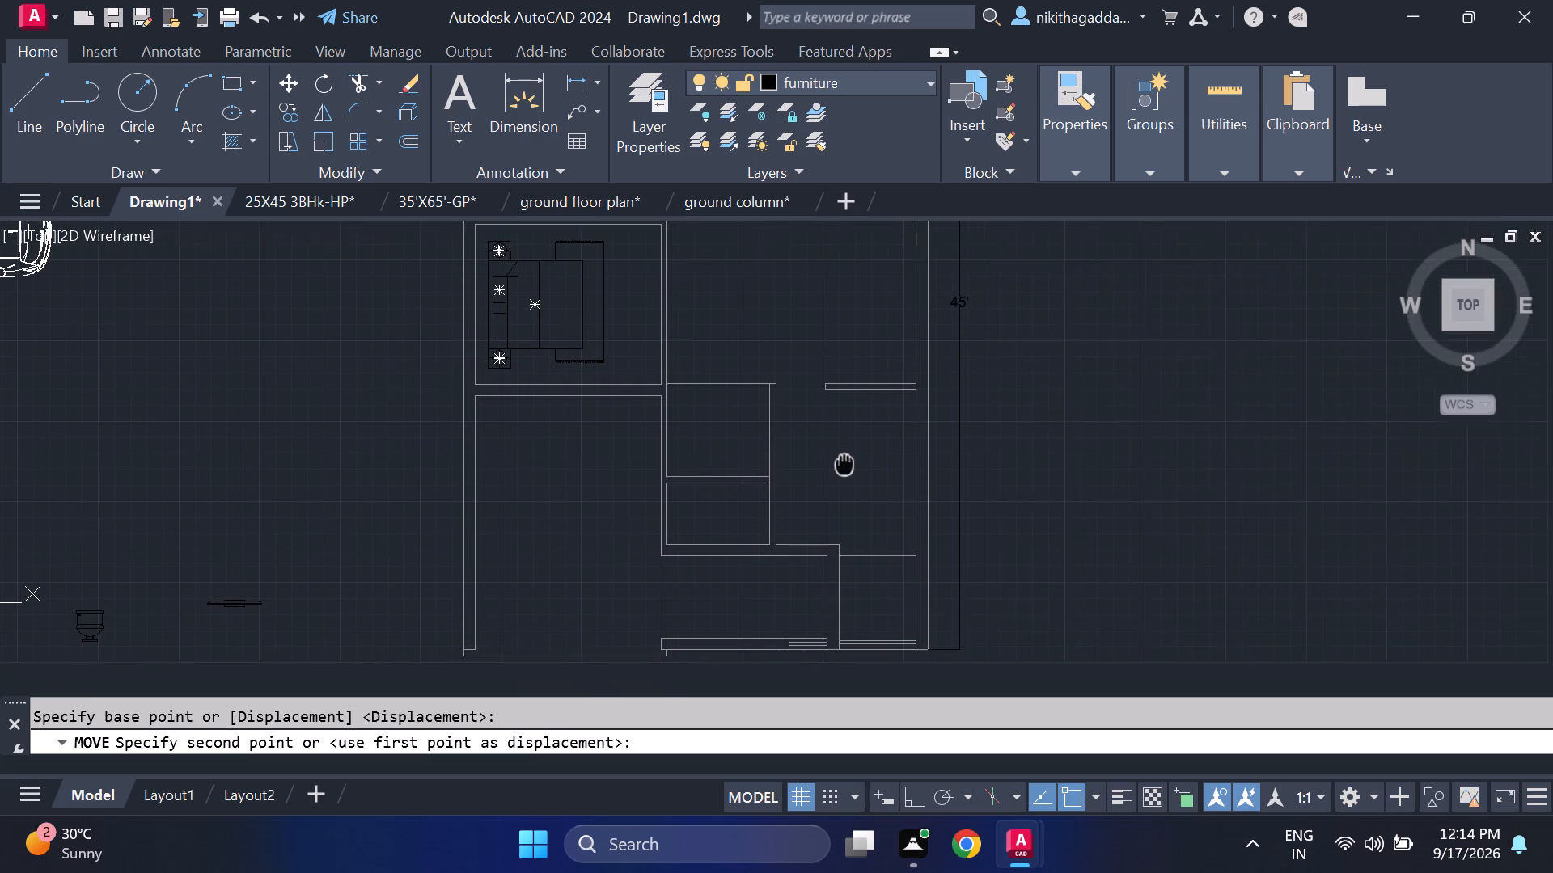
{"action": "middle_click_drag", "start_coordinate": [843, 462], "coordinate": [806, 449]}
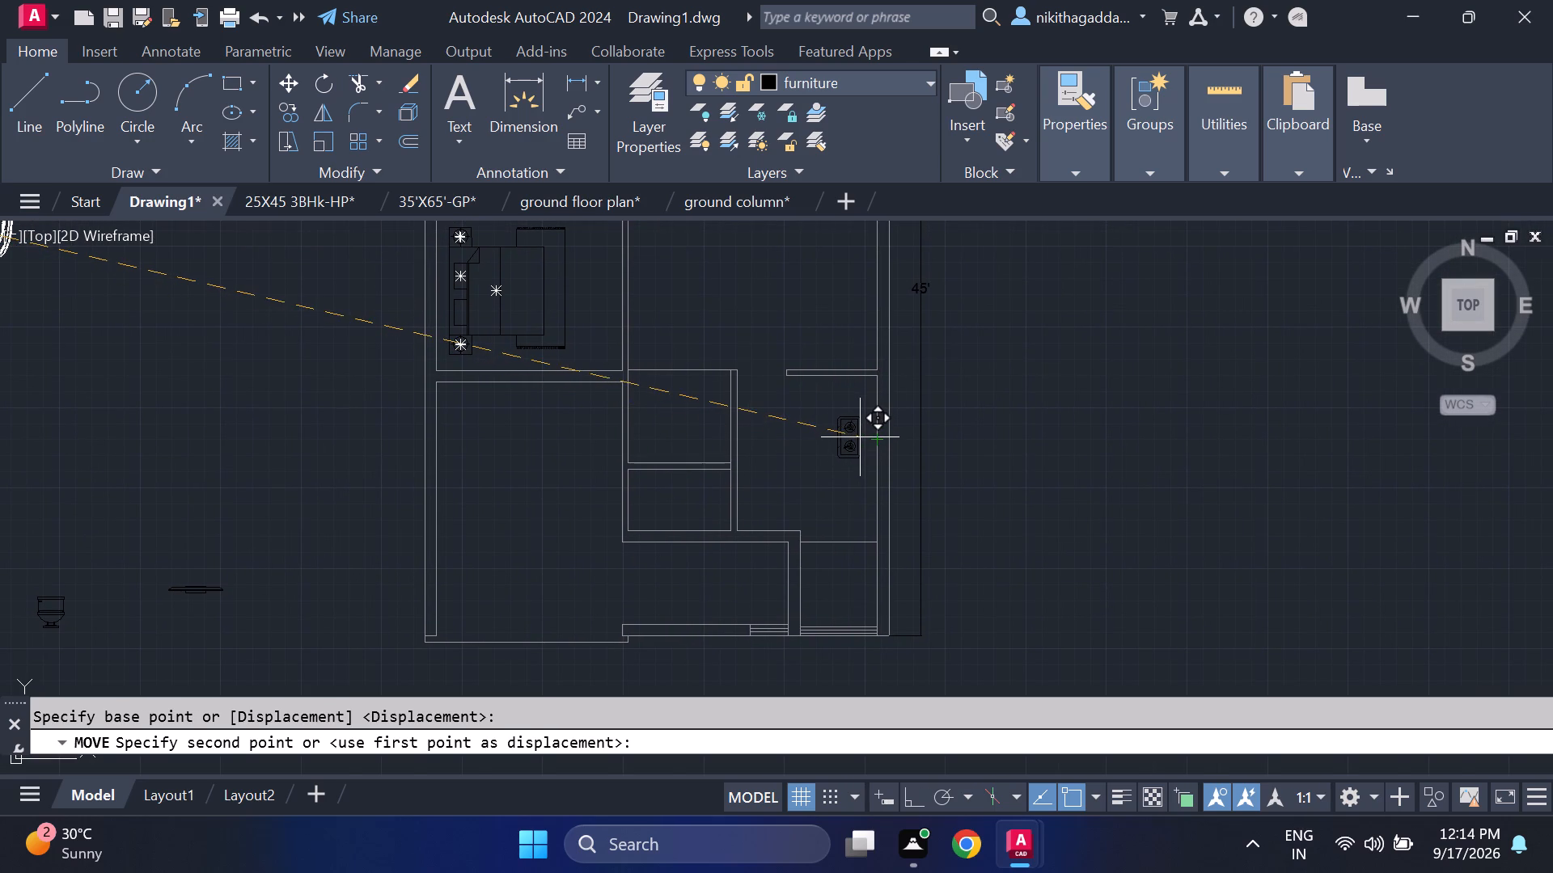
{"action": "left_click", "coordinate": [860, 435]}
Move the loose kitchen sink into the lower-right kitchen, just above its bottom wall and beside the inner left wall.
{"action": "scroll", "coordinate": [394, 502], "scroll_direction": "down", "scroll_amount": 2}
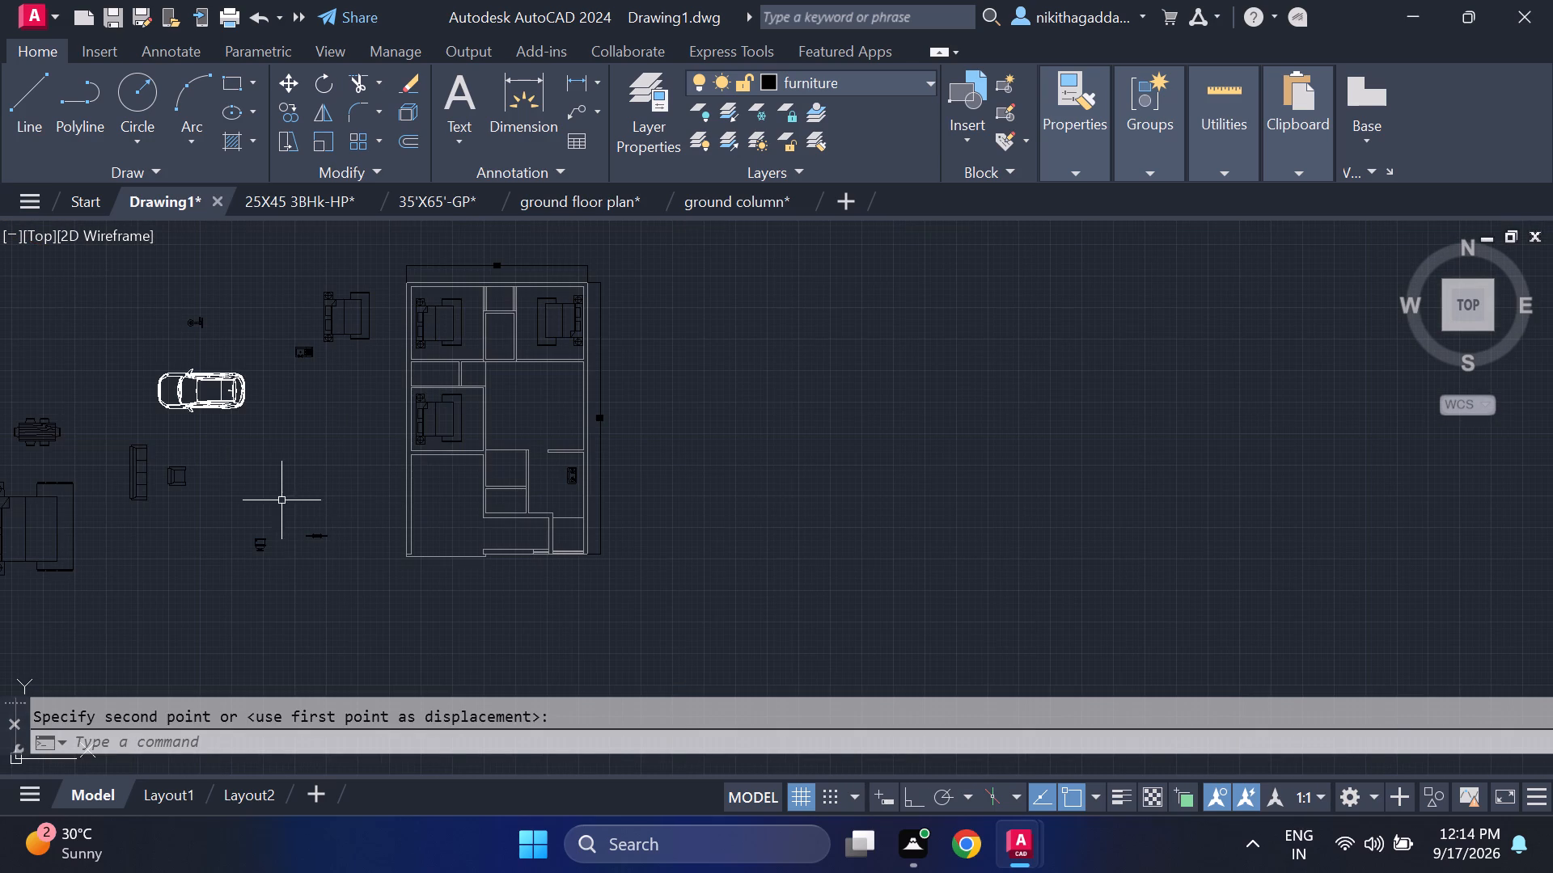
{"action": "scroll", "coordinate": [308, 343], "scroll_direction": "up", "scroll_amount": 3}
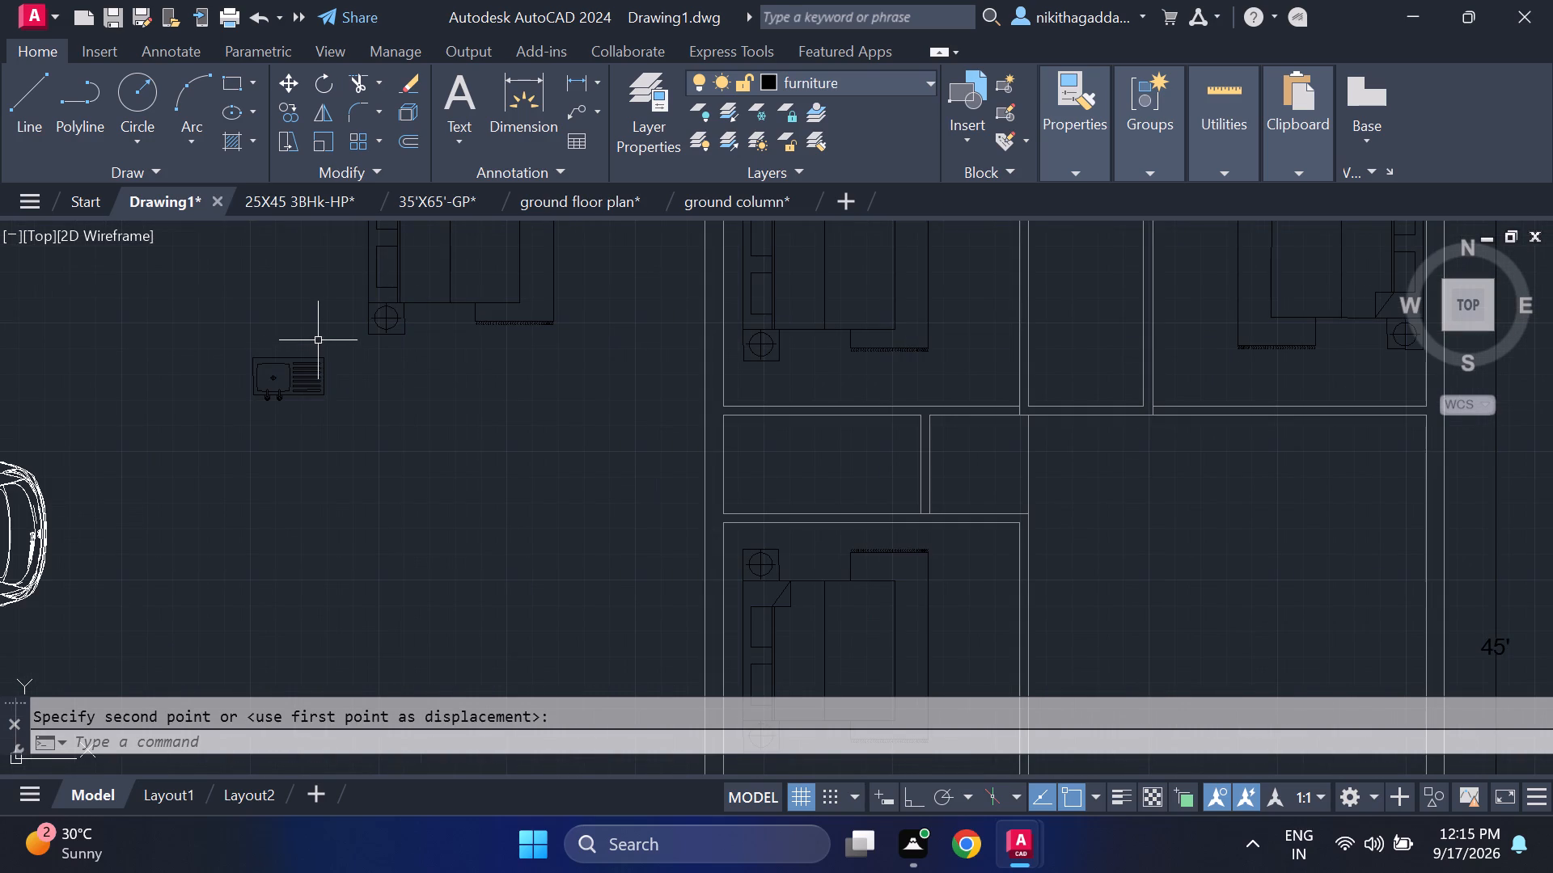
{"action": "left_click", "coordinate": [318, 340]}
{"action": "left_click", "coordinate": [231, 478]}
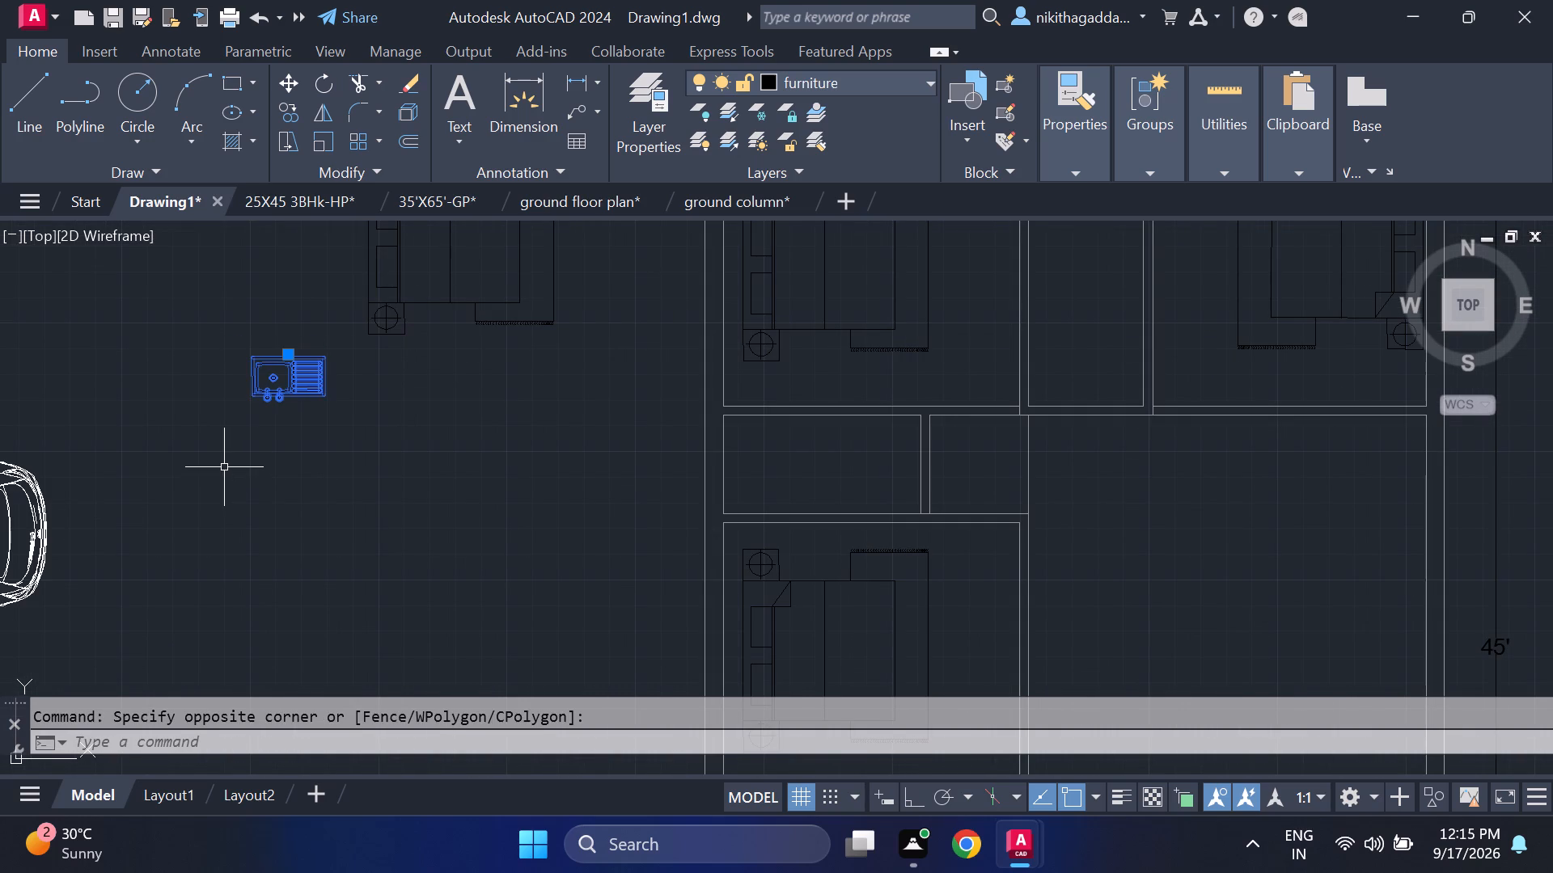
{"action": "key", "text": "m"}
{"action": "key", "text": "Return"}
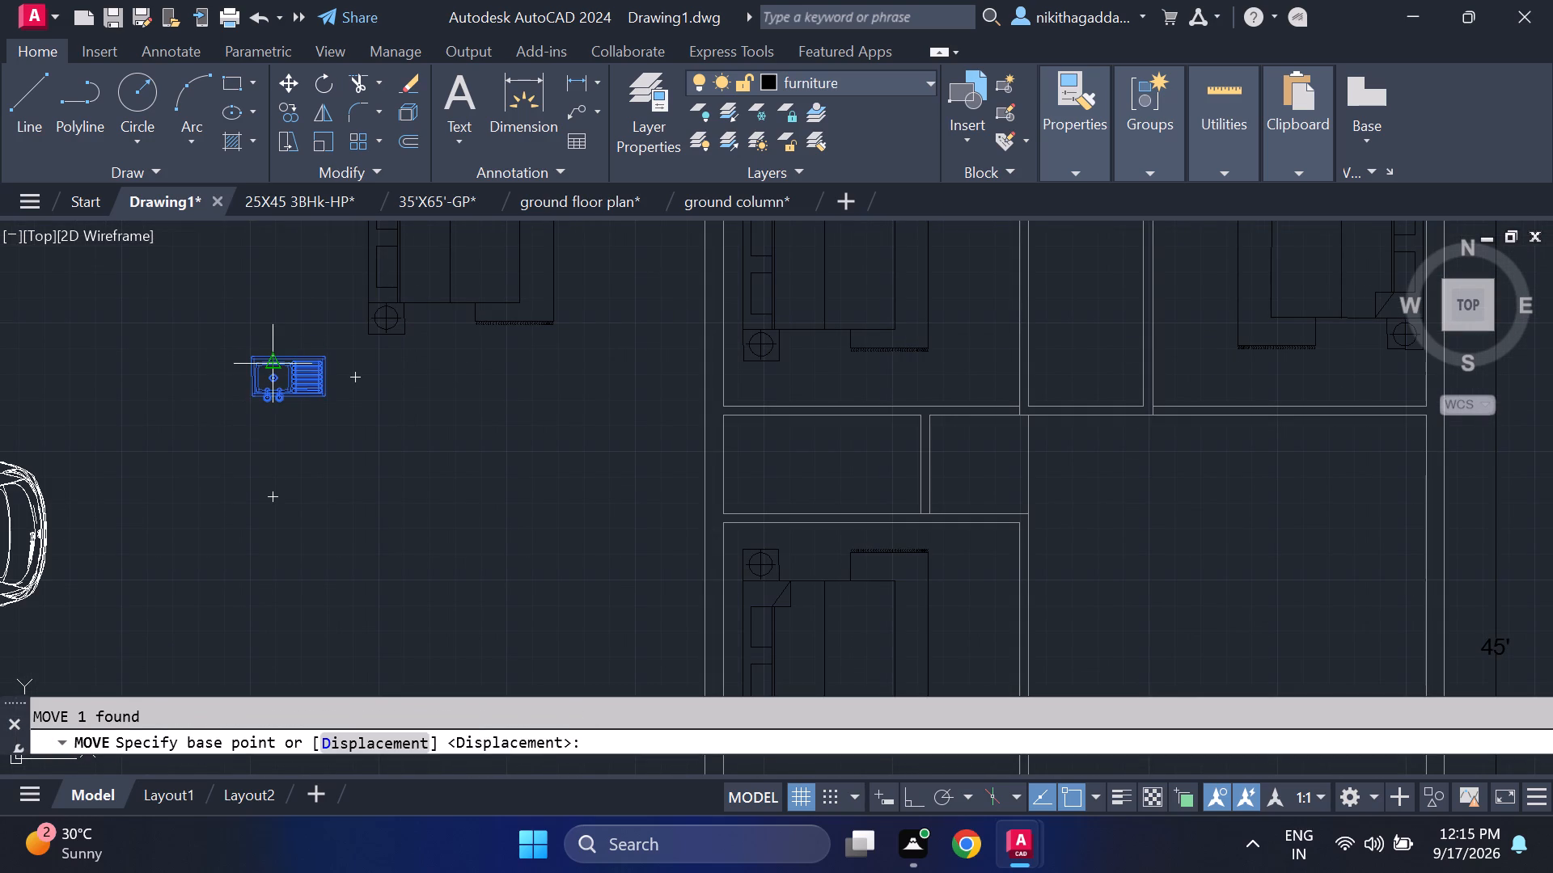
{"action": "left_click", "coordinate": [288, 373]}
{"action": "scroll", "coordinate": [1039, 609], "scroll_direction": "down", "scroll_amount": 1}
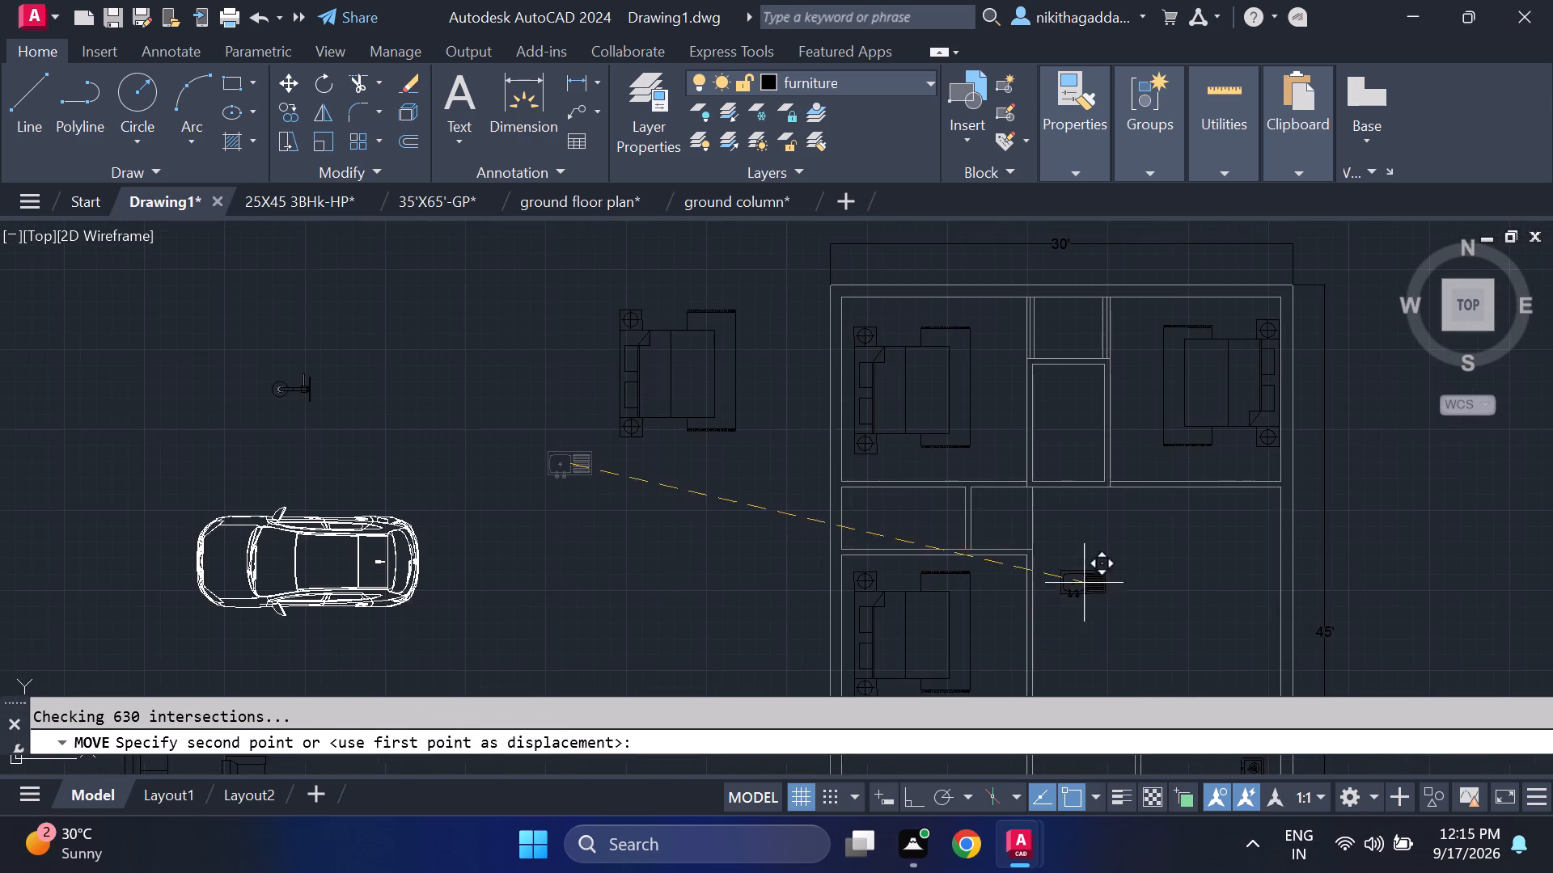
{"action": "middle_click_drag", "start_coordinate": [1094, 575], "coordinate": [802, 376]}
{"action": "middle_click", "coordinate": [802, 376]}
{"action": "middle_click_drag", "start_coordinate": [908, 634], "coordinate": [902, 479]}
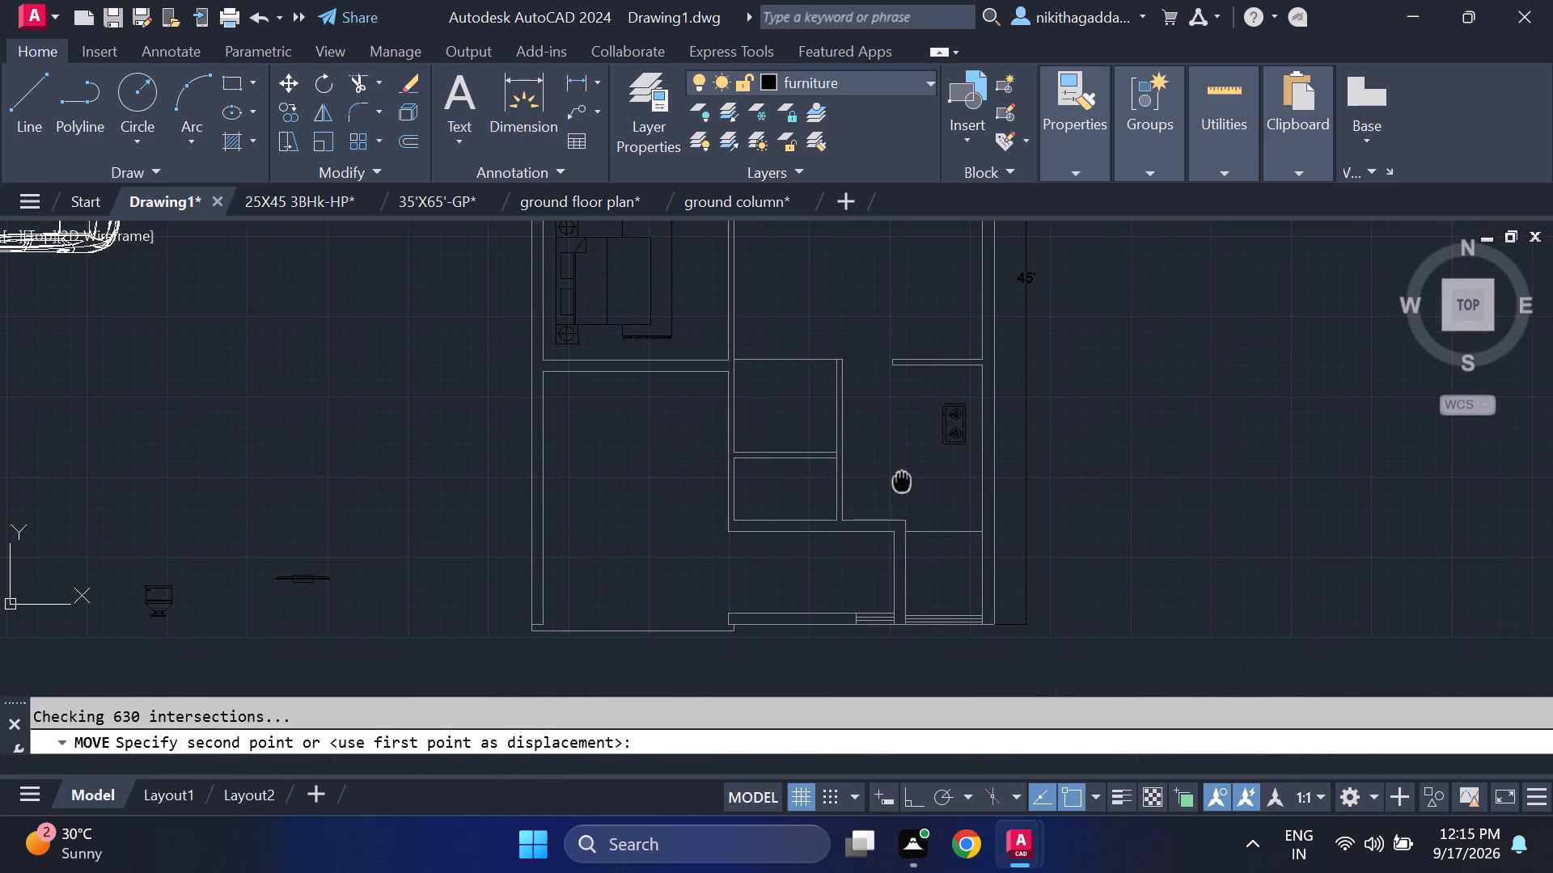
{"action": "scroll", "coordinate": [937, 504], "scroll_direction": "up", "scroll_amount": 2}
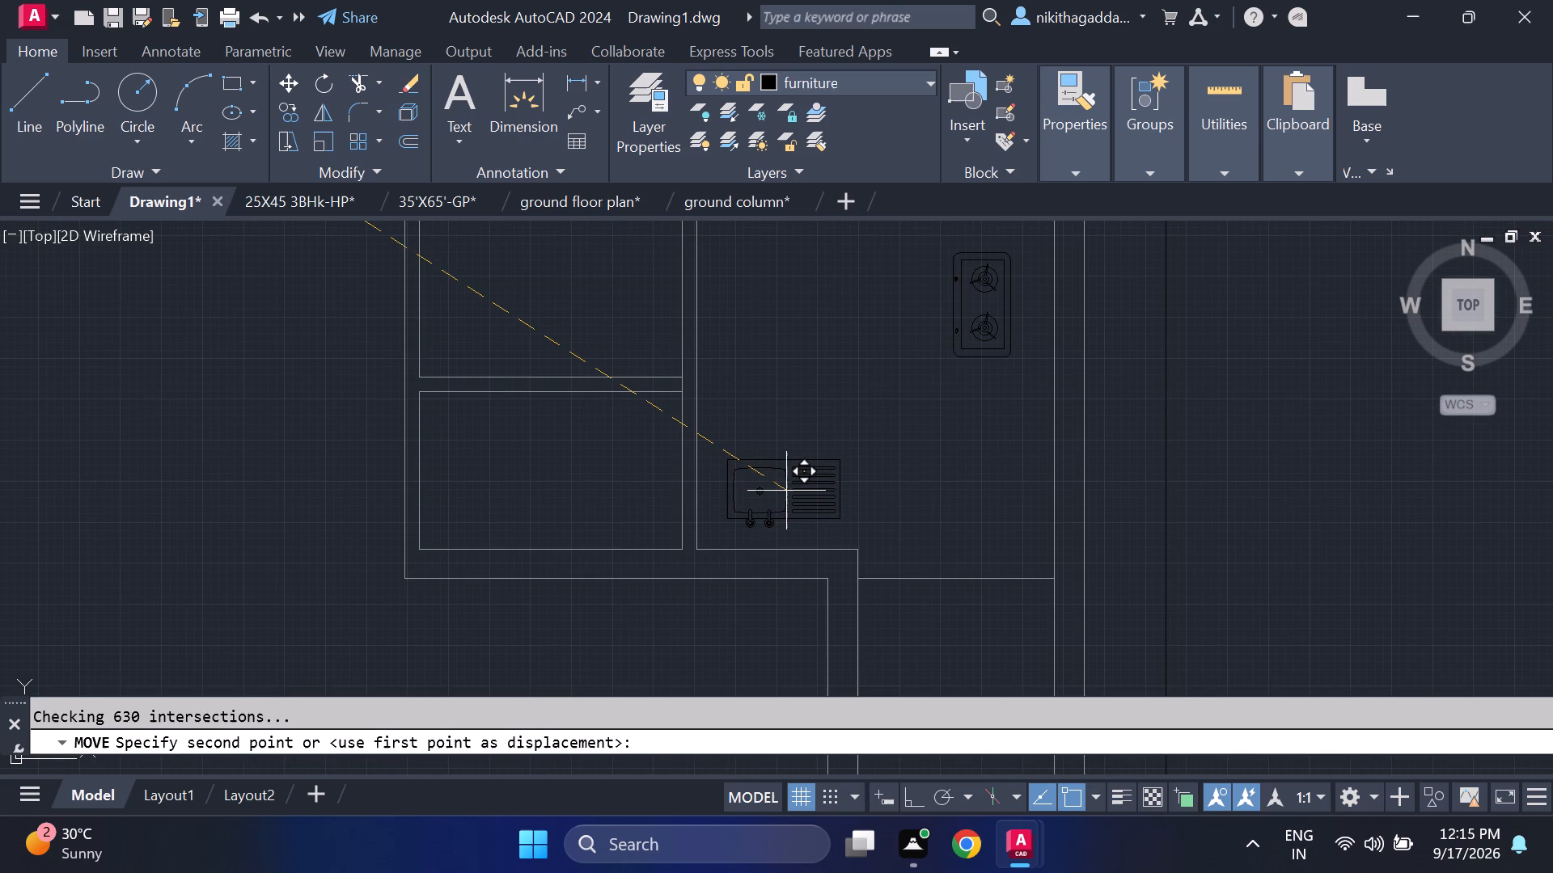
{"action": "left_click", "coordinate": [783, 491]}
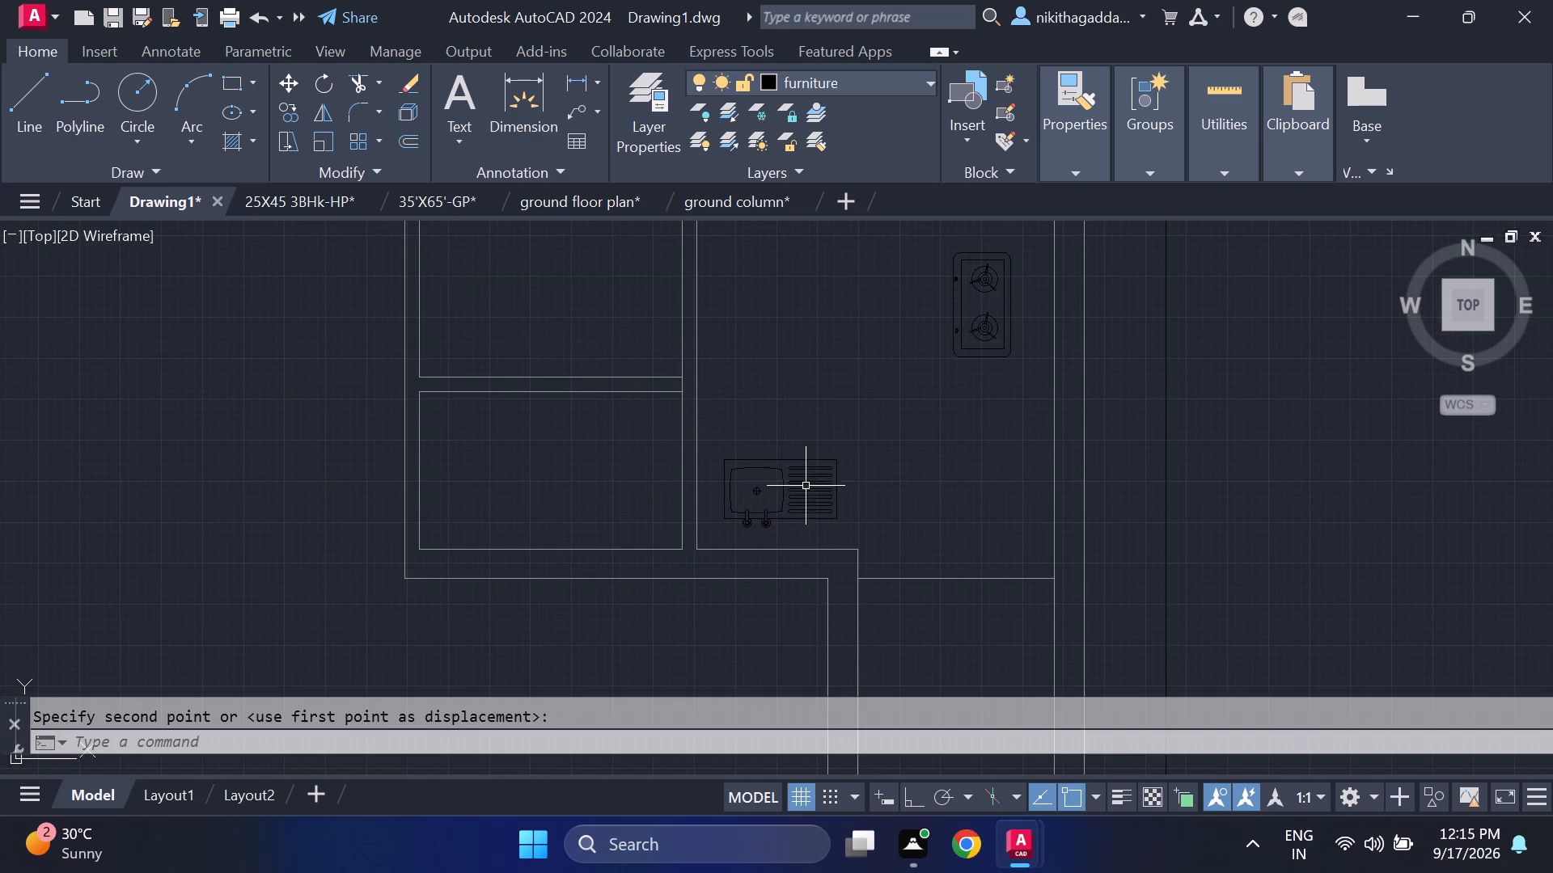
Move the loose six-seat dining table into the plan's central hall, beside the middle-left bedroom.
{"action": "scroll", "coordinate": [1098, 539], "scroll_direction": "down", "scroll_amount": 3}
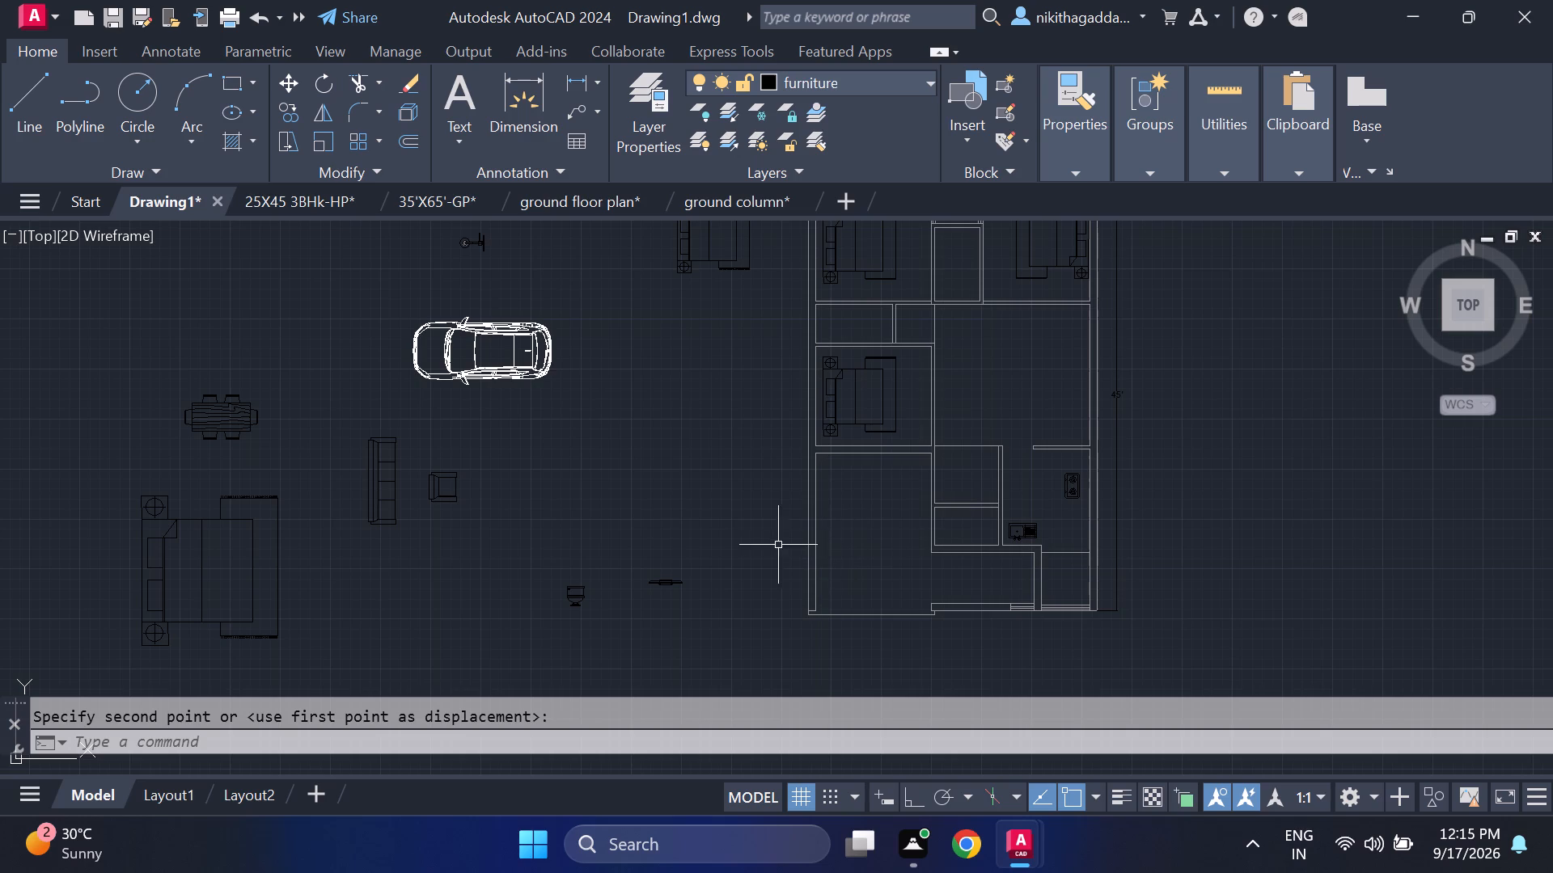
{"action": "middle_click_drag", "start_coordinate": [351, 517], "coordinate": [366, 512]}
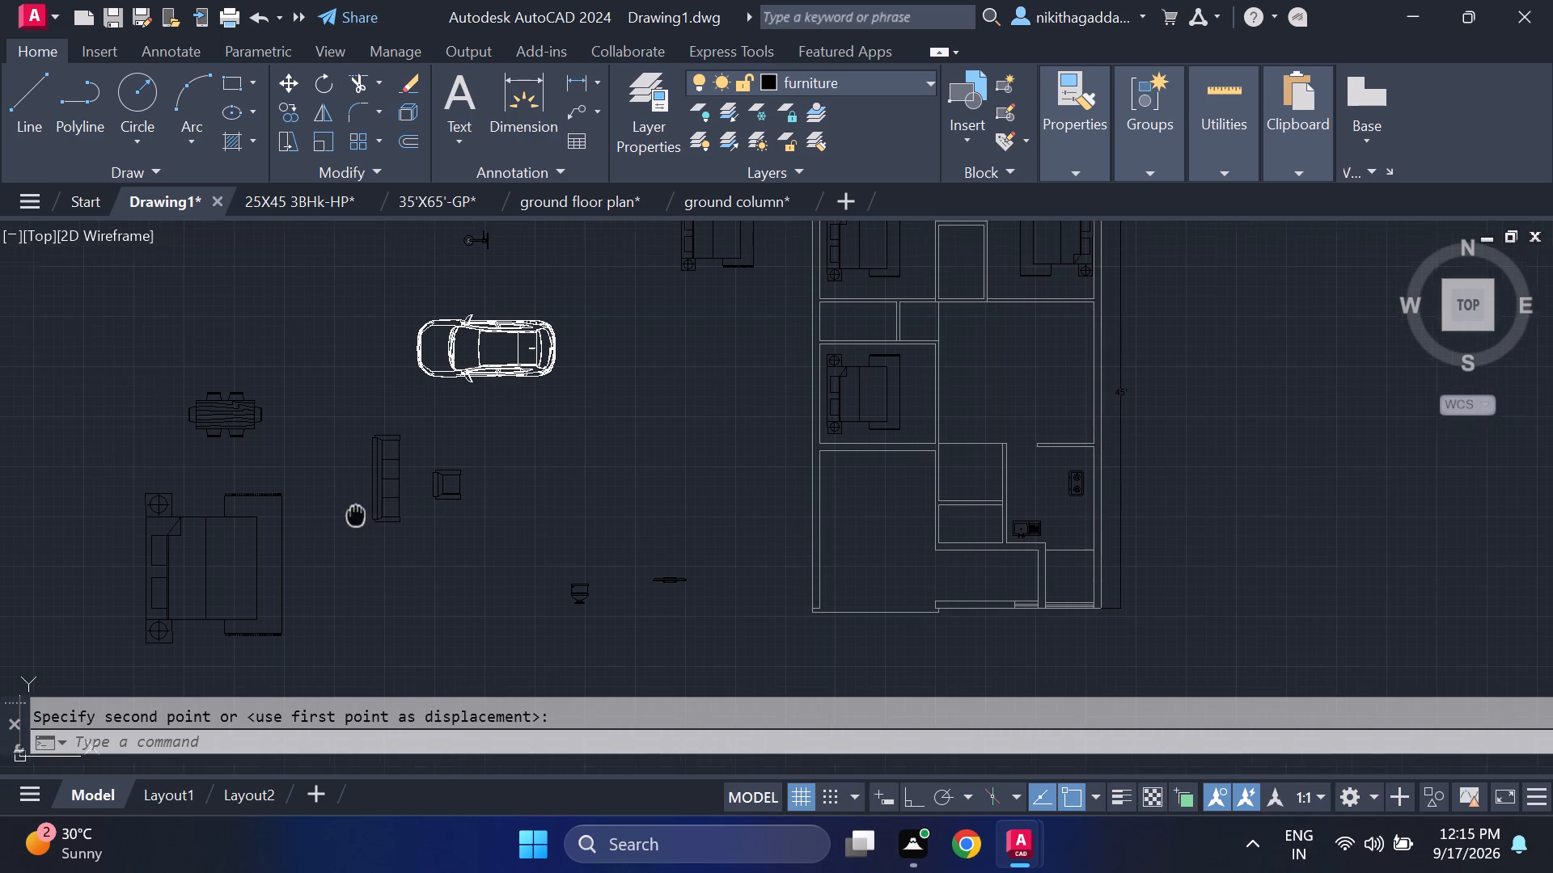
{"action": "middle_click_drag", "start_coordinate": [366, 512], "coordinate": [545, 424]}
{"action": "left_click", "coordinate": [455, 276]}
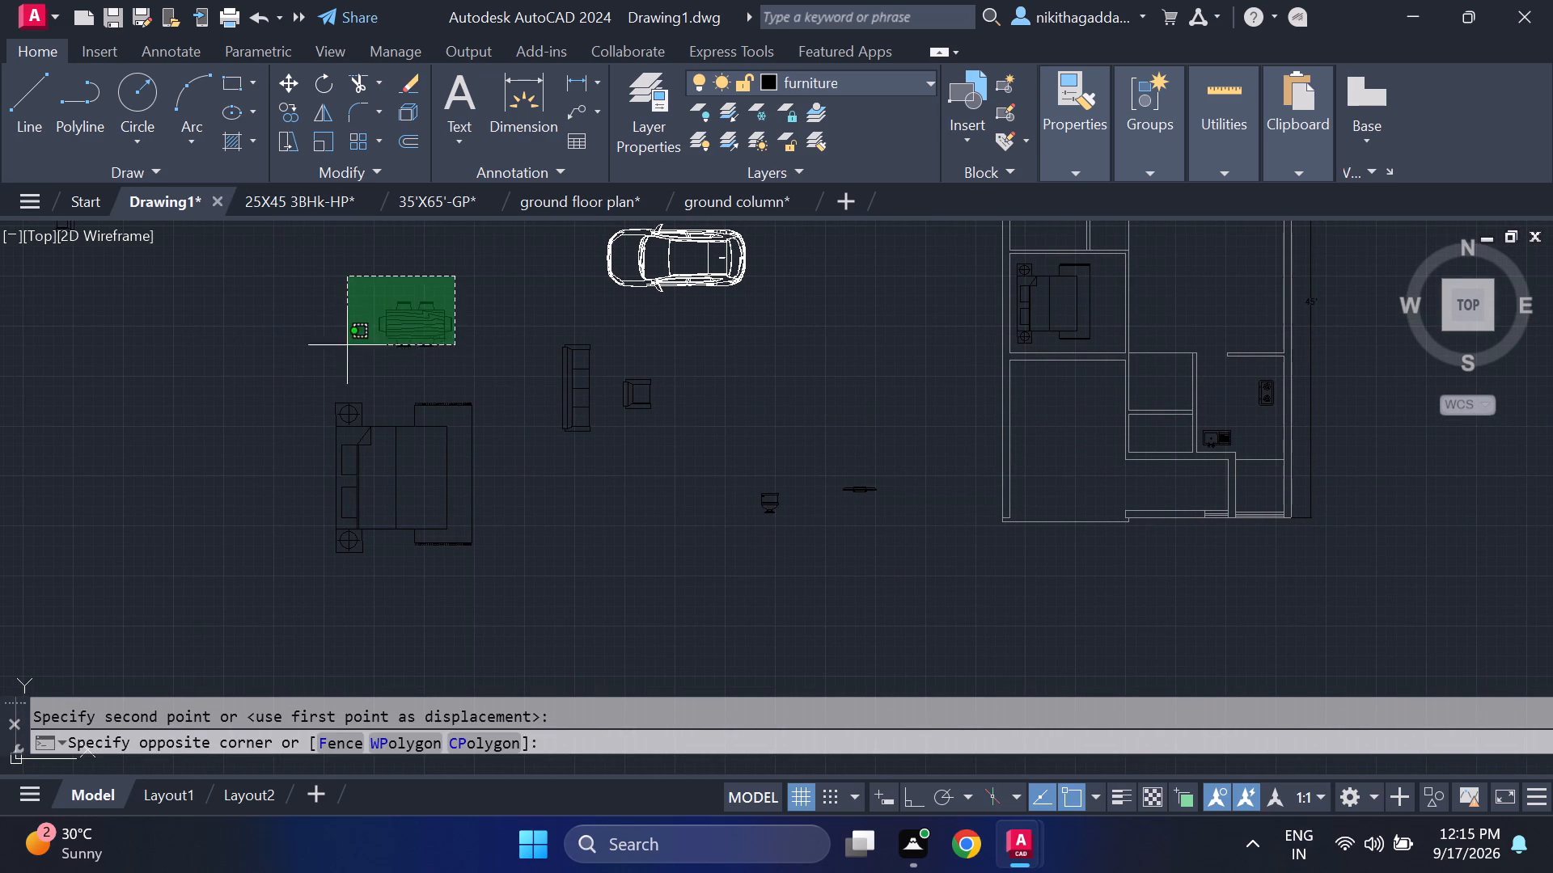
{"action": "left_click", "coordinate": [310, 354]}
{"action": "key", "text": "m"}
{"action": "key", "text": "Return"}
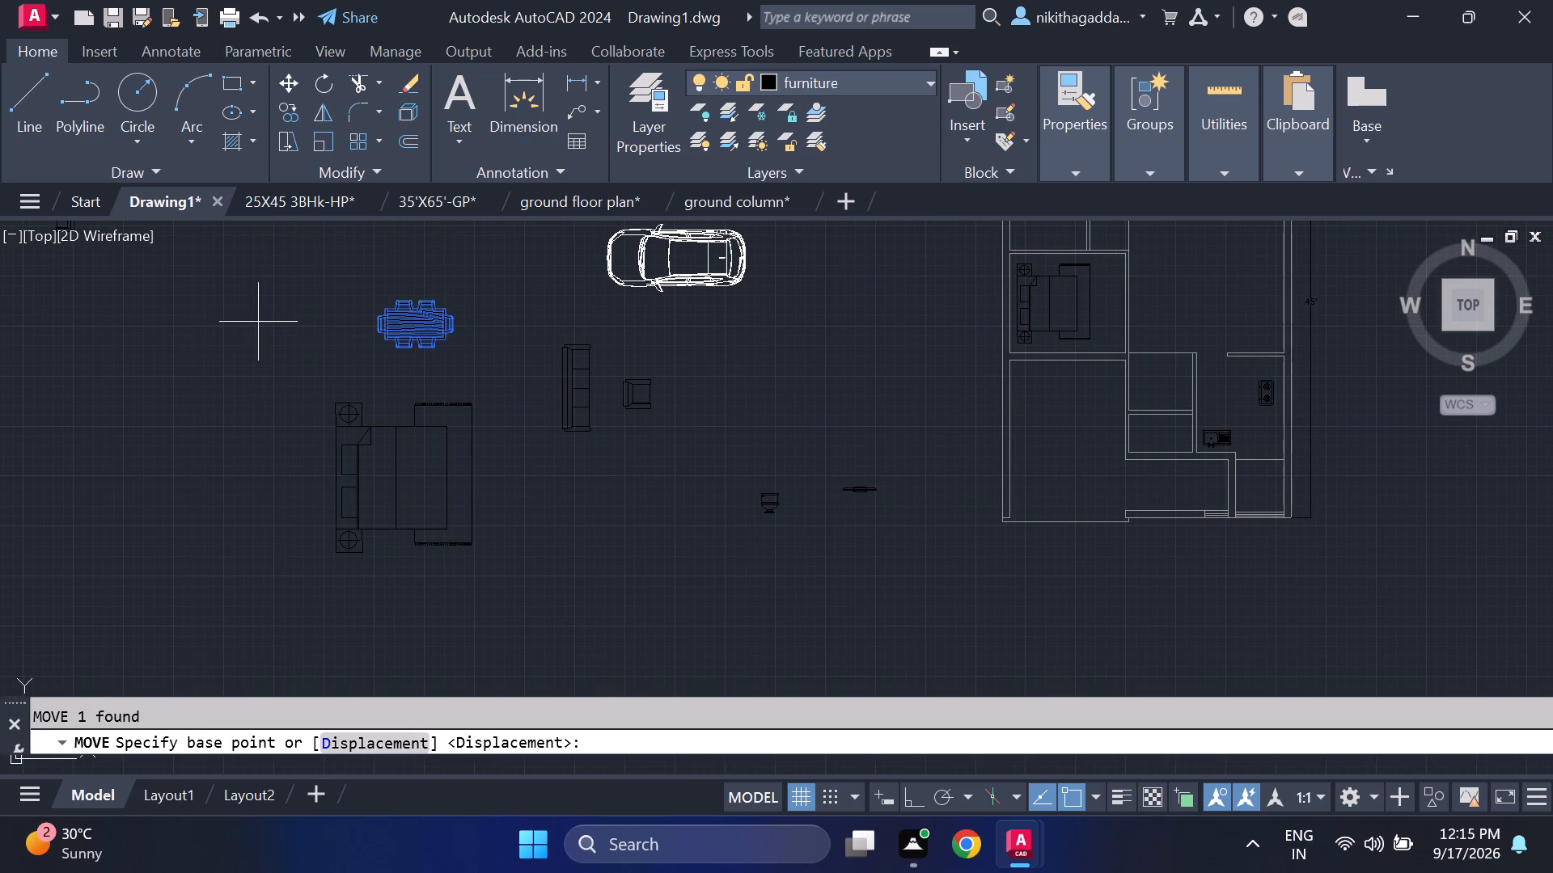
{"action": "left_click", "coordinate": [418, 318]}
{"action": "middle_click_drag", "start_coordinate": [933, 387], "coordinate": [527, 551]}
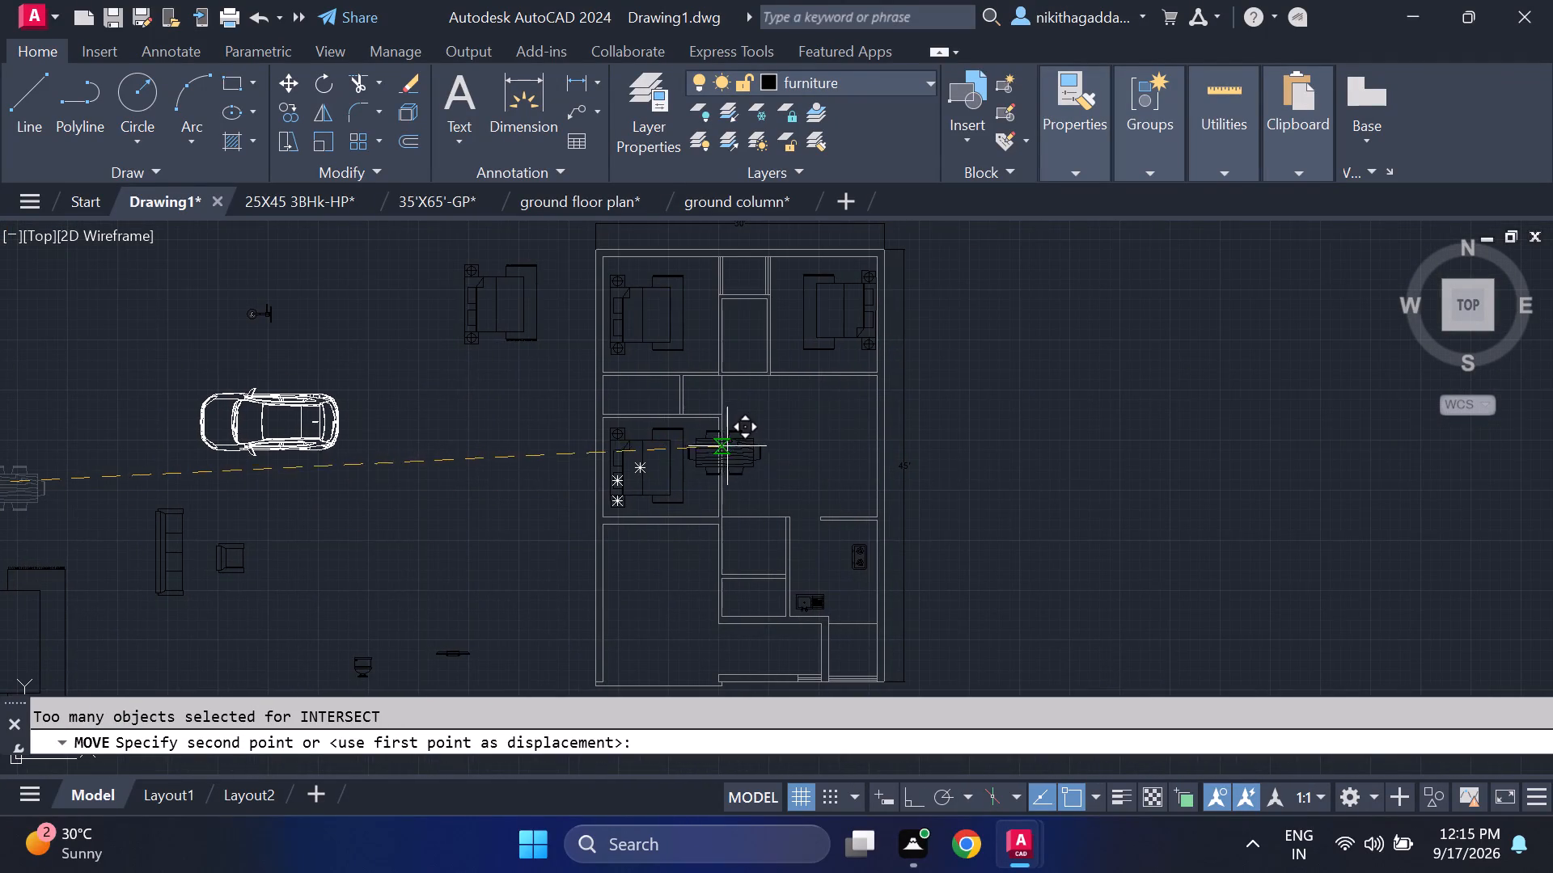
{"action": "scroll", "coordinate": [732, 445], "scroll_direction": "up", "scroll_amount": 1}
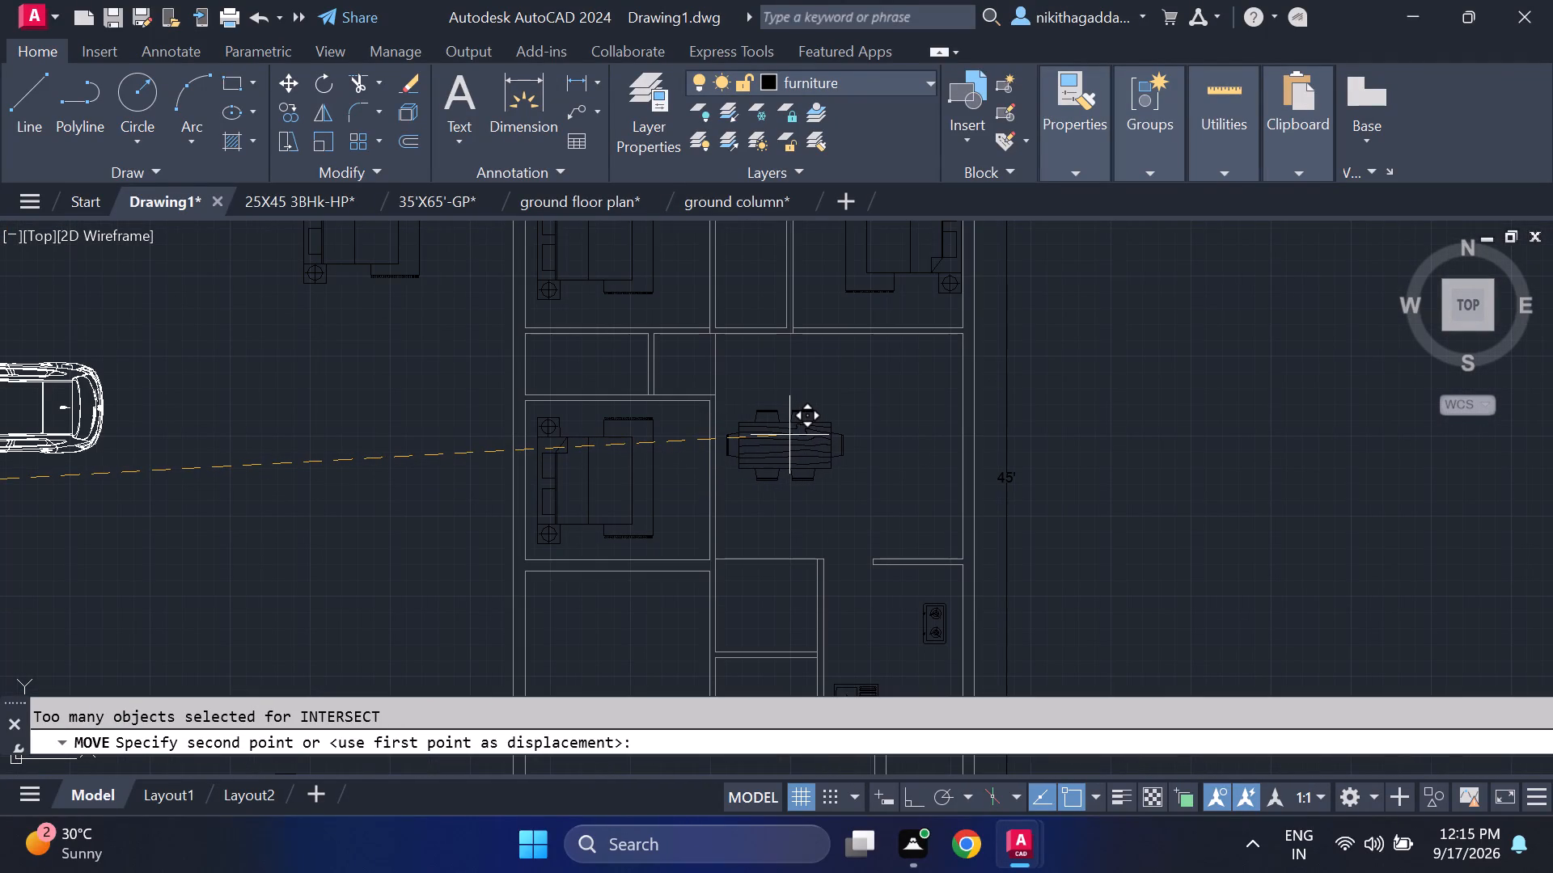
{"action": "left_click", "coordinate": [794, 434]}
Rotate the loose four-seat sofa below the car 180 degrees about the midpoint of its back.
{"action": "middle_click_drag", "start_coordinate": [459, 464], "coordinate": [474, 468]}
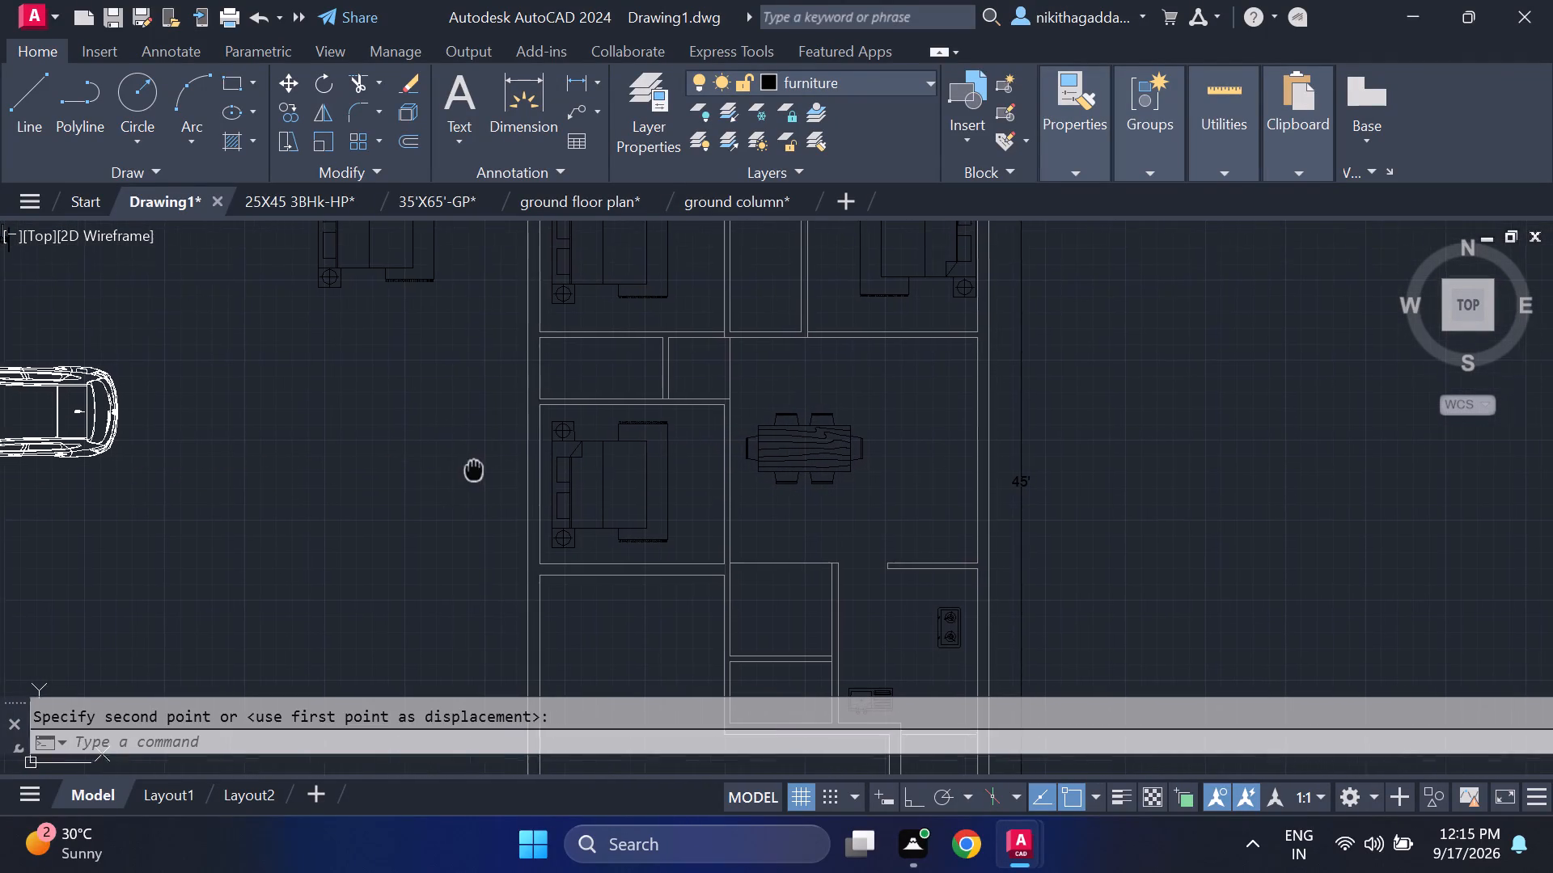
{"action": "middle_click_drag", "start_coordinate": [474, 468], "coordinate": [1072, 374]}
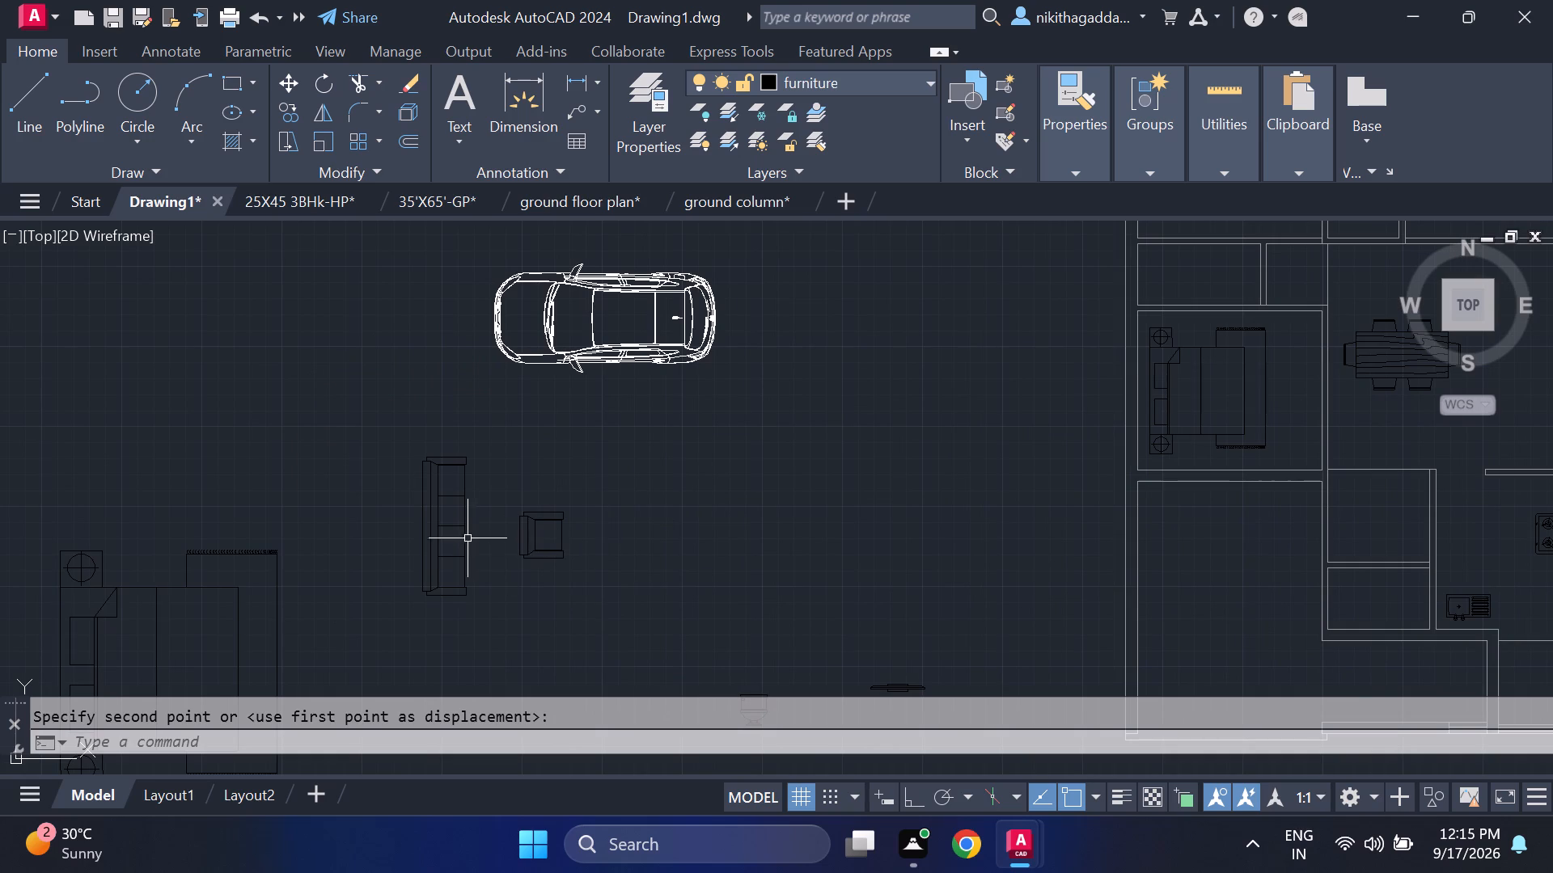
{"action": "left_click_drag", "start_coordinate": [484, 442], "coordinate": [481, 449]}
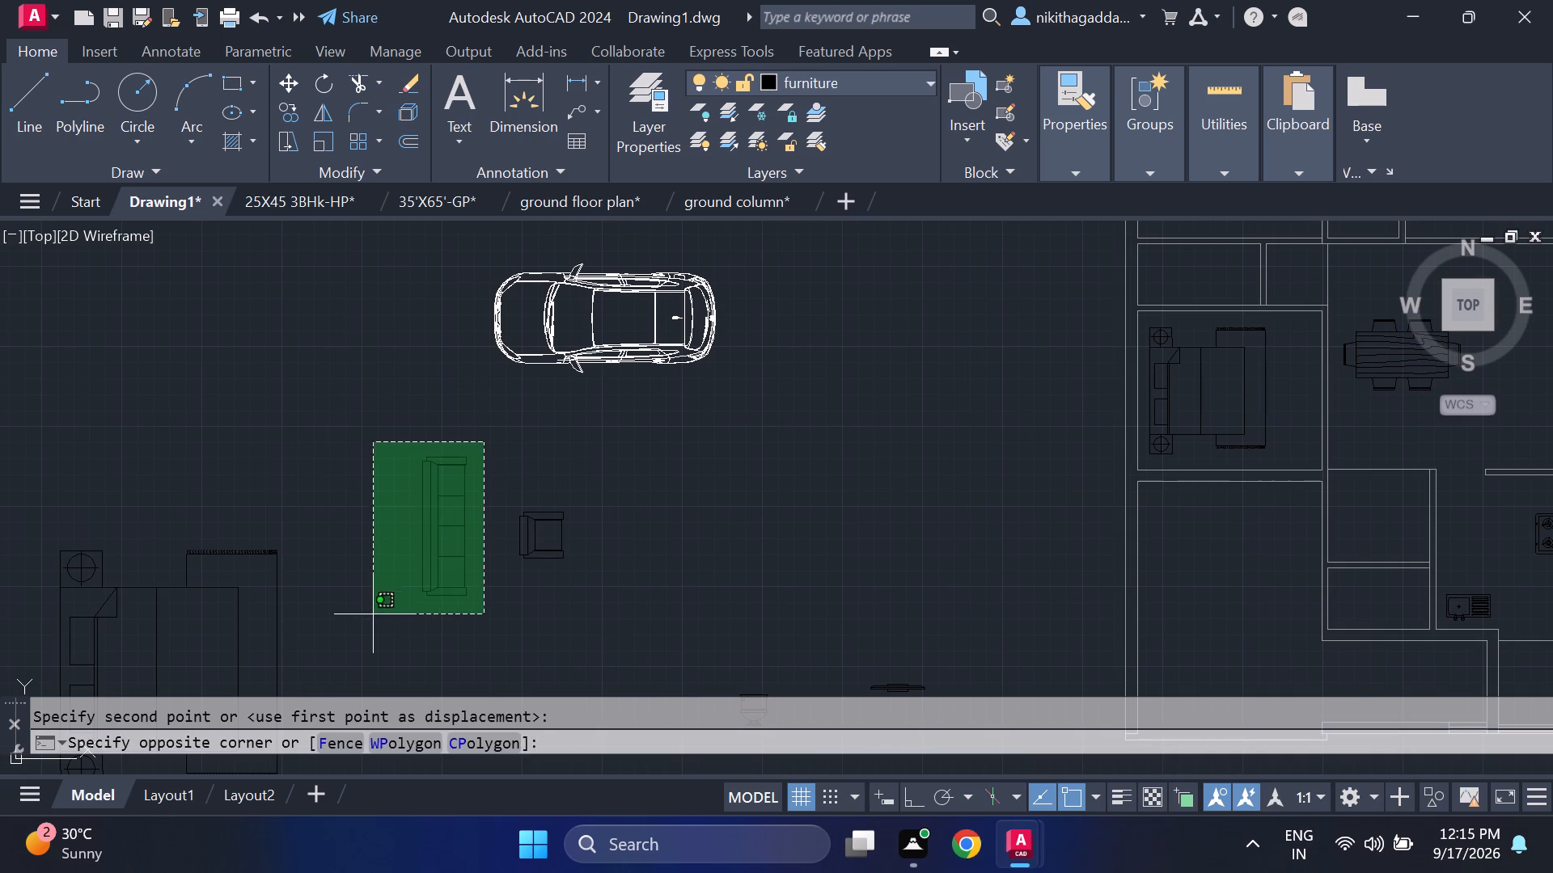
{"action": "left_click", "coordinate": [373, 616]}
{"action": "type", "text": "ro"}
{"action": "key", "text": "Return"}
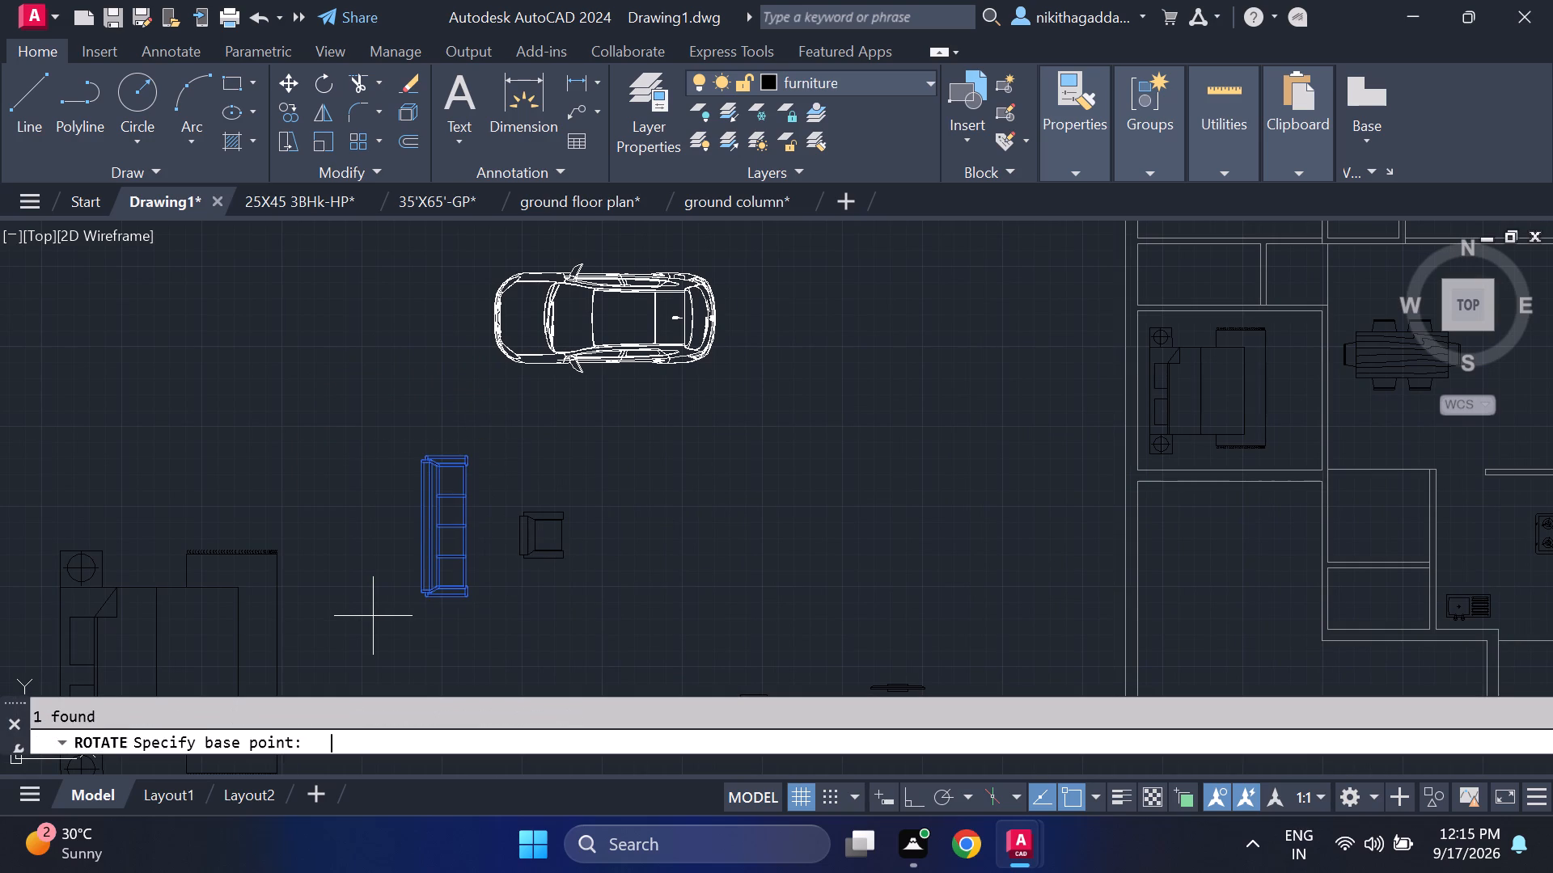
{"action": "left_click", "coordinate": [417, 521]}
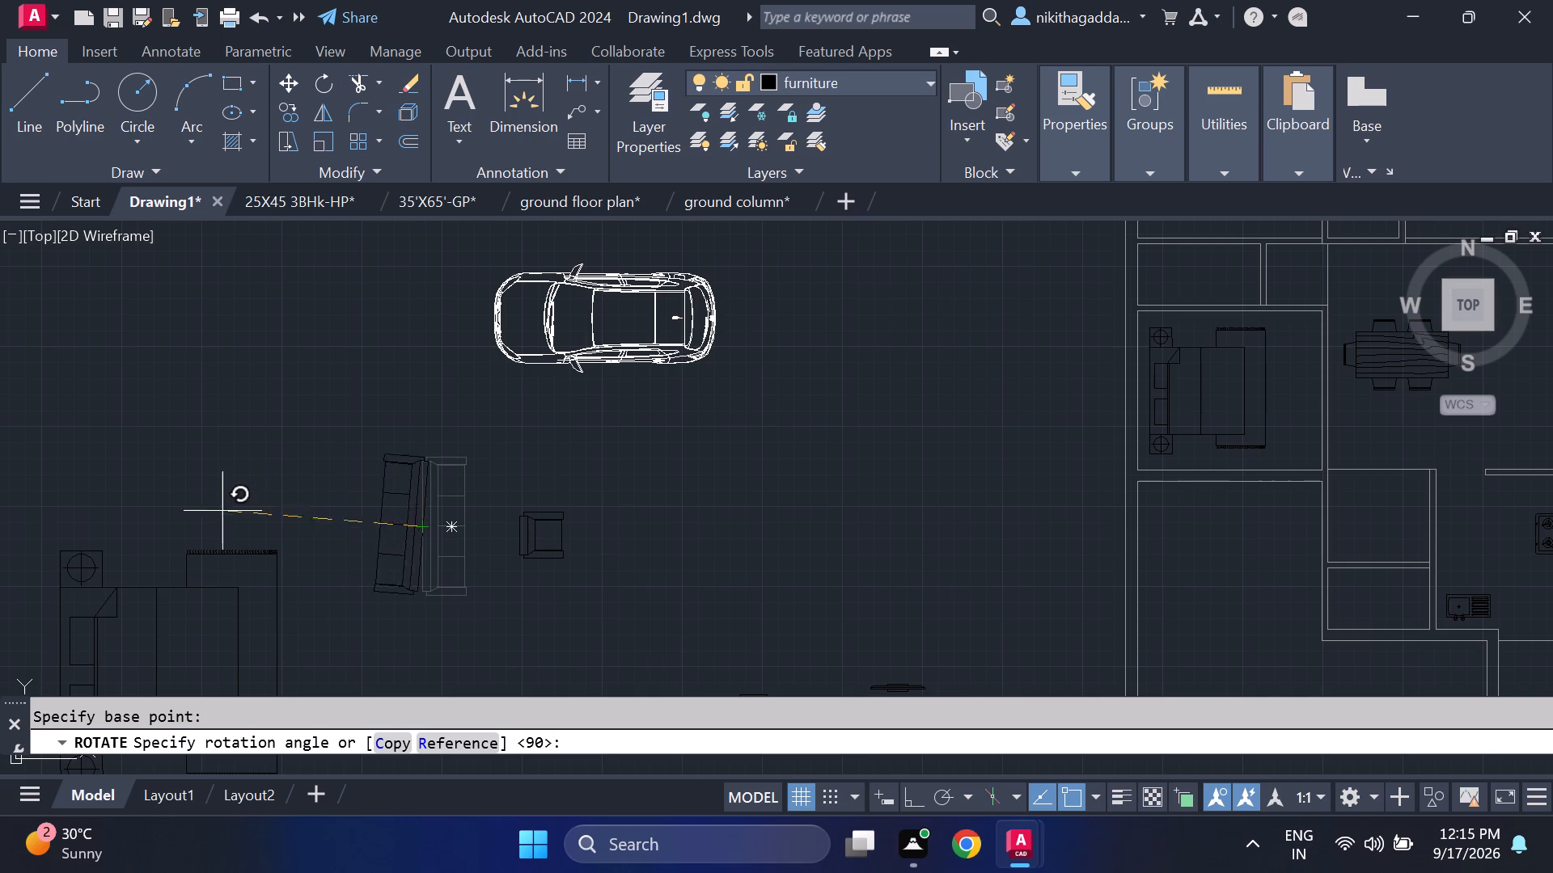
{"action": "left_click", "coordinate": [160, 522]}
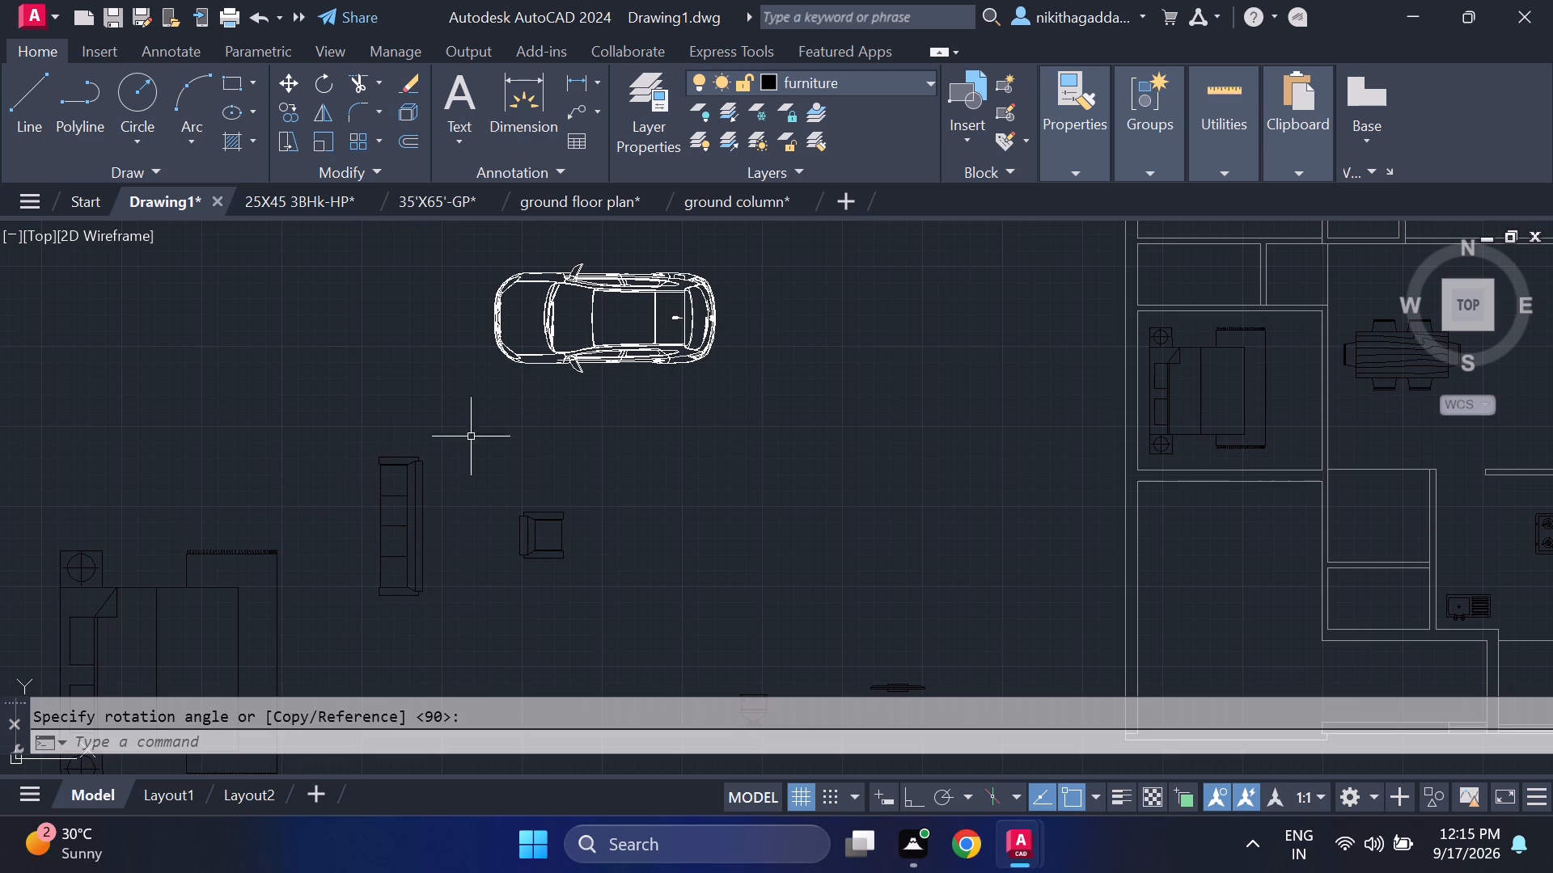
Copy the rotated sofa once to the open space above and to its left.
{"action": "left_click_drag", "start_coordinate": [446, 436], "coordinate": [439, 441]}
{"action": "left_click", "coordinate": [305, 618]}
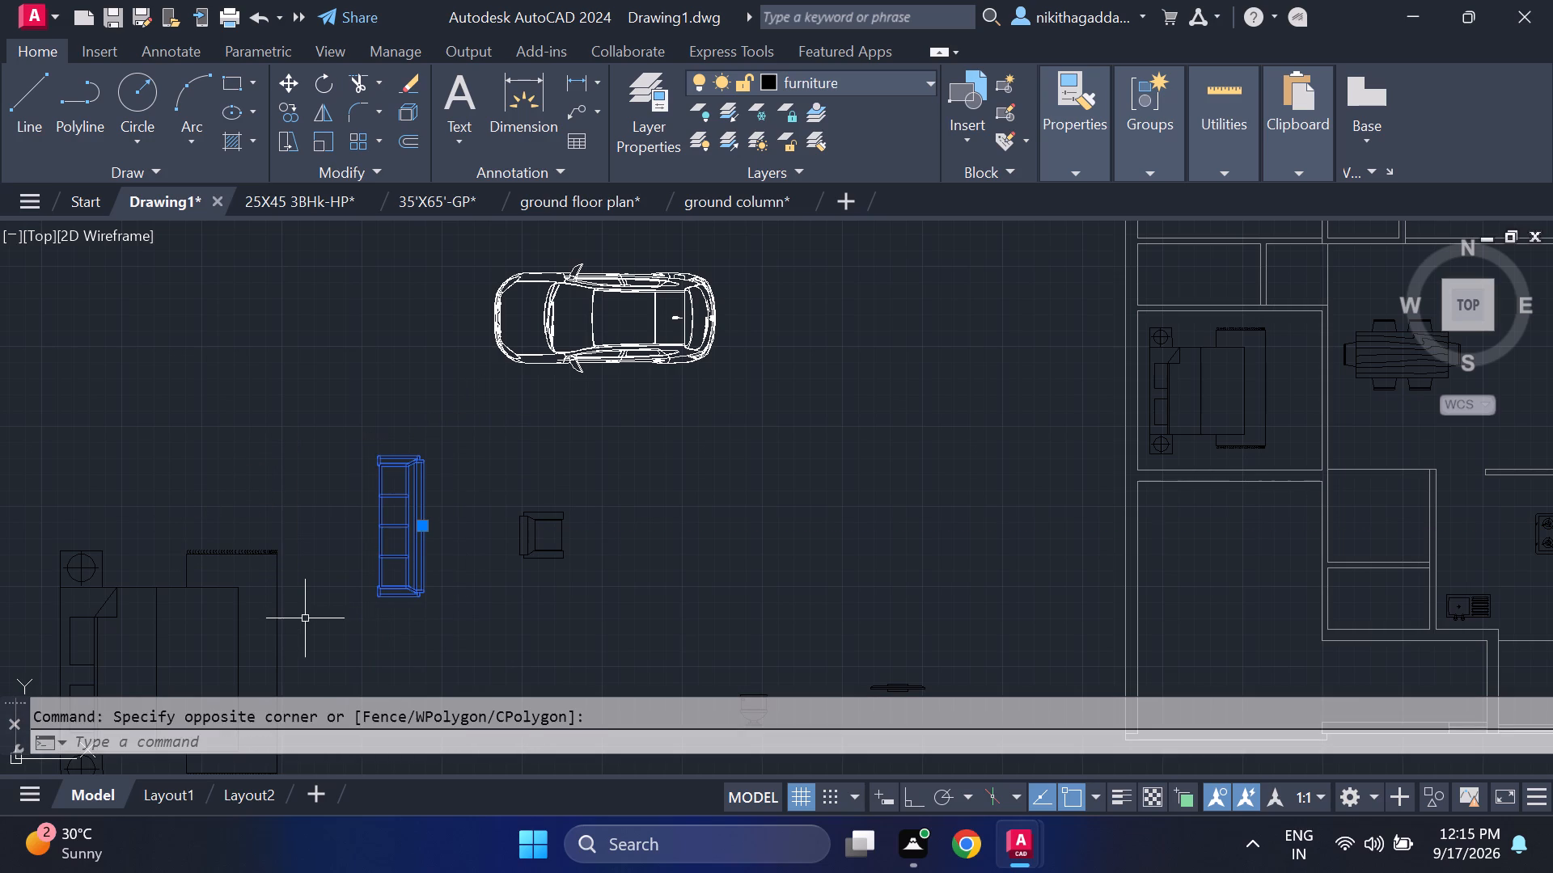
{"action": "type", "text": "co"}
{"action": "key", "text": "Return"}
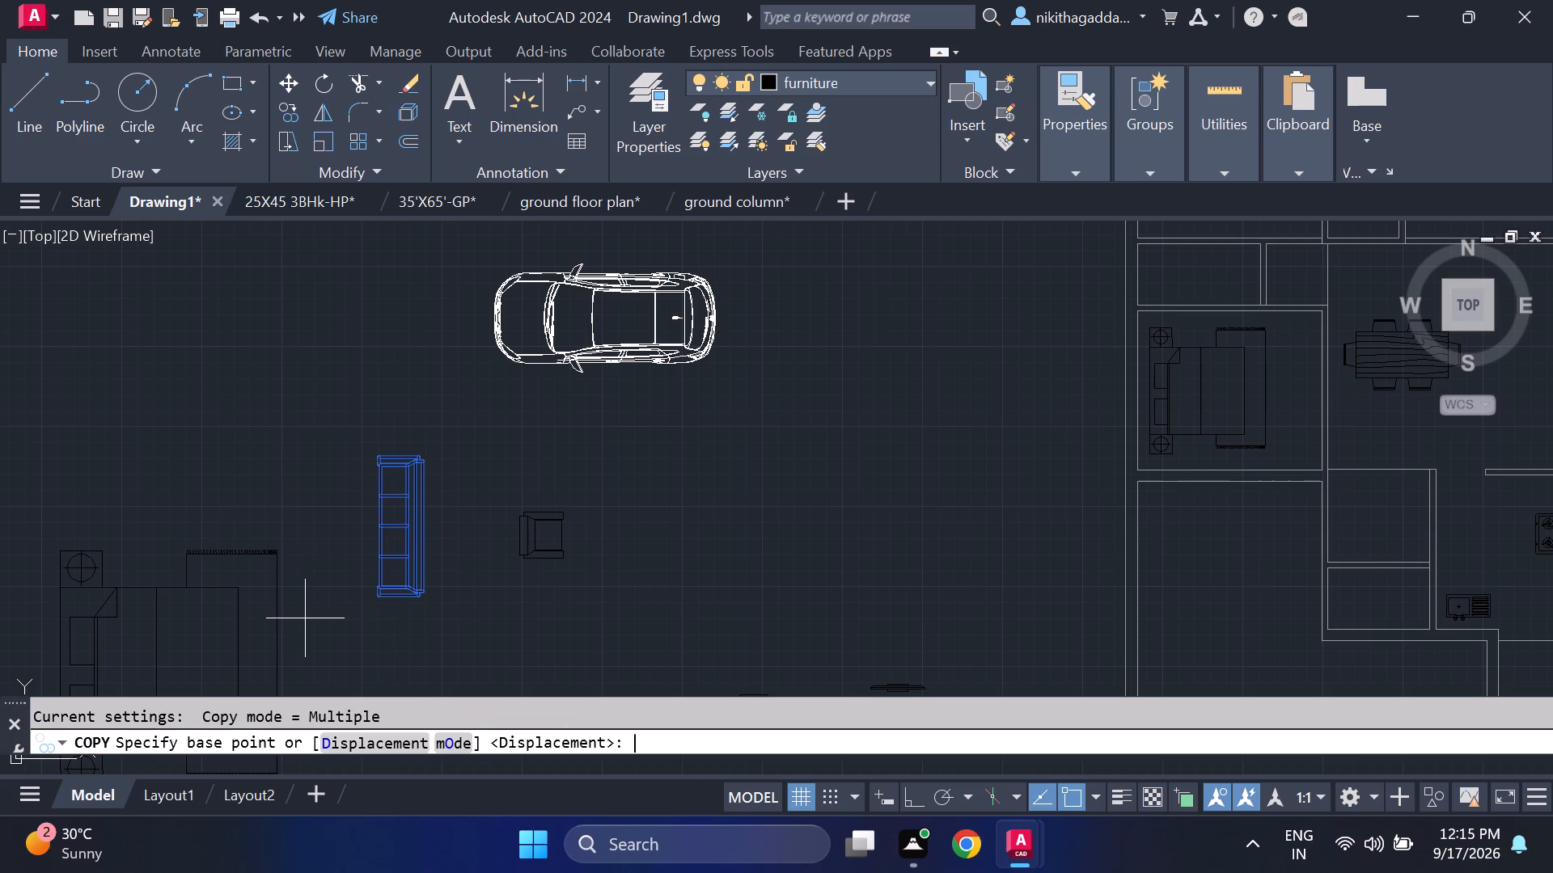
{"action": "left_click", "coordinate": [391, 524]}
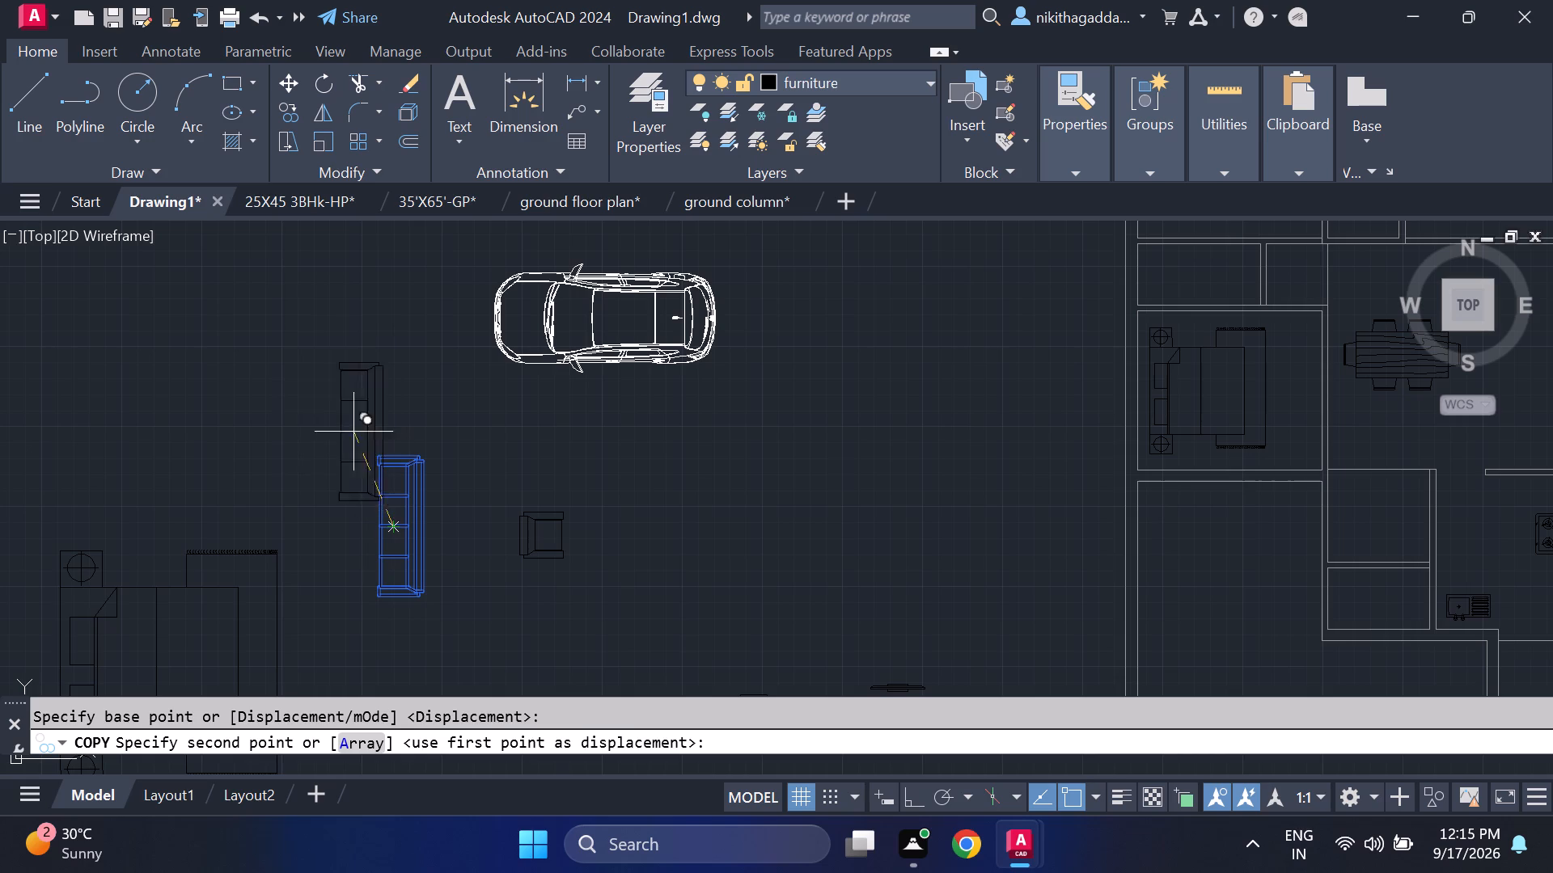
{"action": "left_click", "coordinate": [306, 390]}
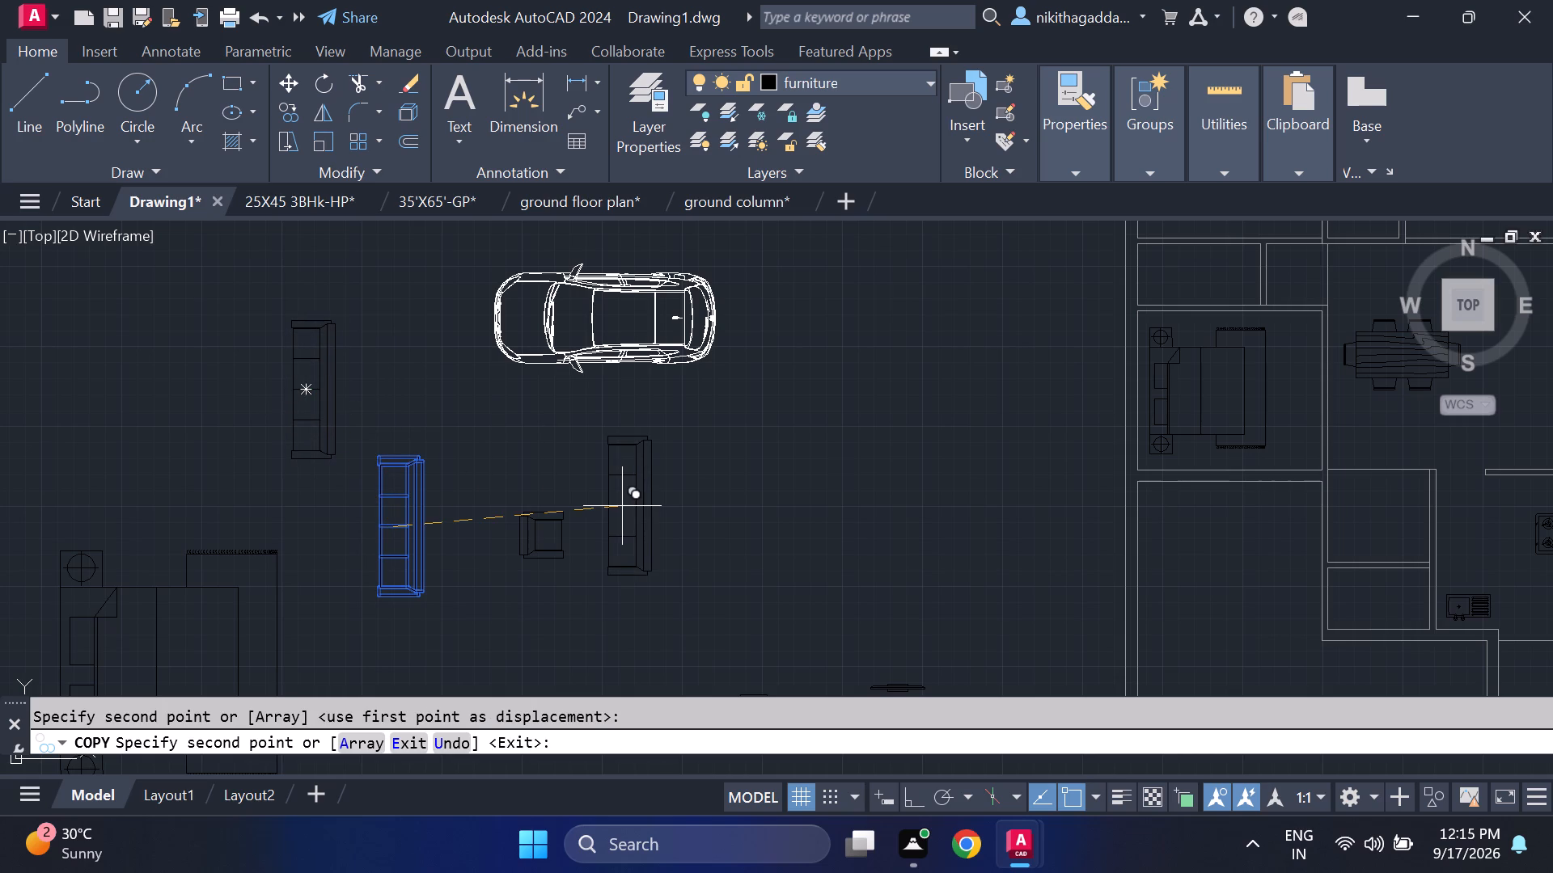
{"action": "key", "text": "Escape"}
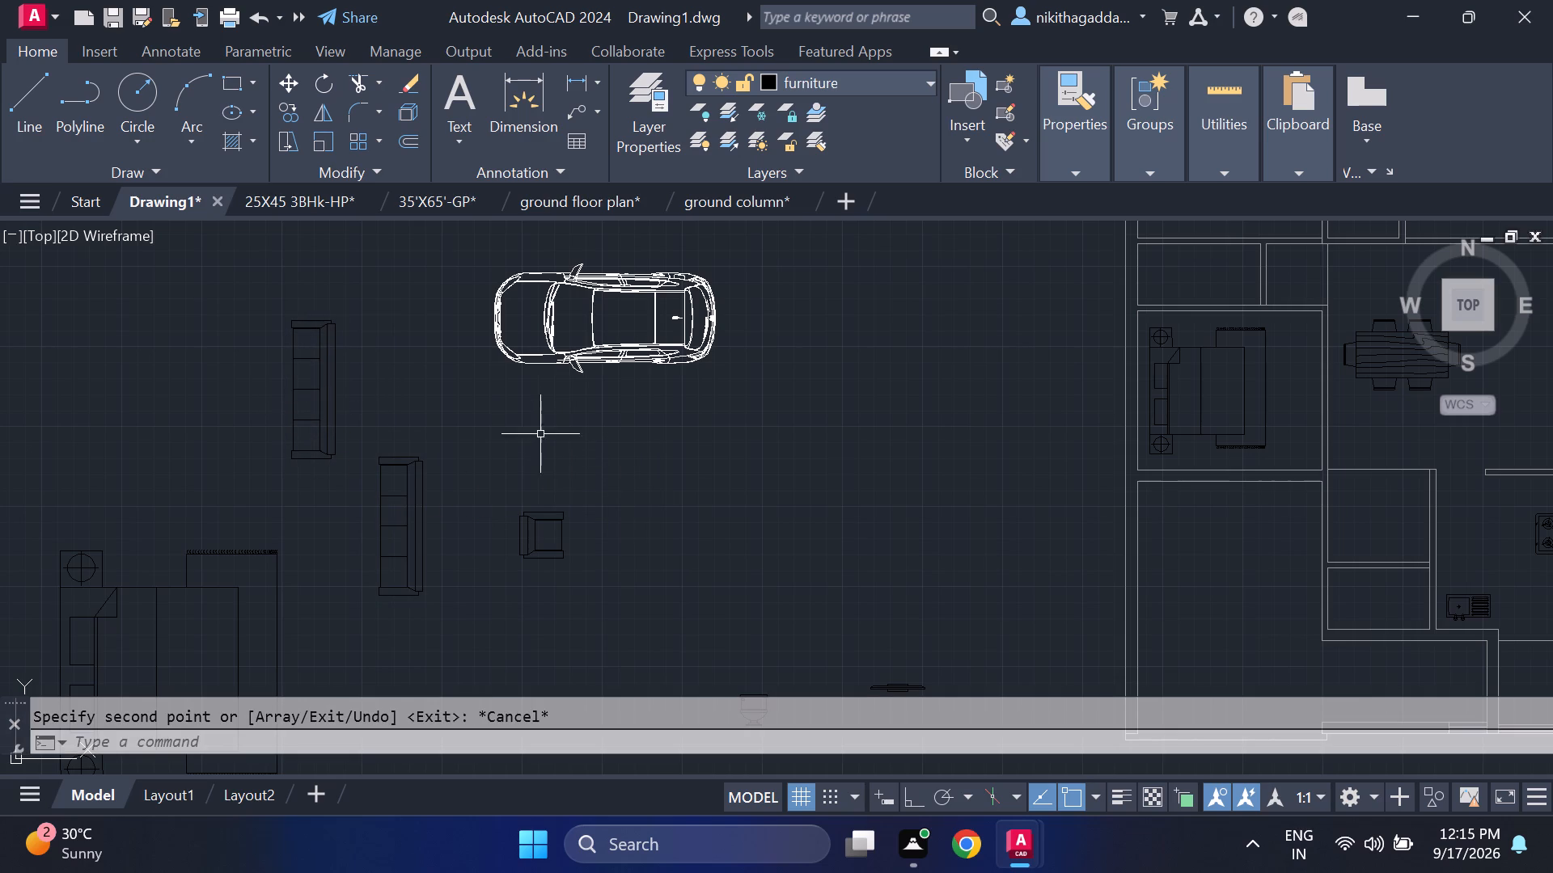
Rotate the copied sofa 90 degrees counterclockwise about its middle so that it lies horizontally.
{"action": "left_click", "coordinate": [387, 341]}
{"action": "left_click", "coordinate": [188, 427]}
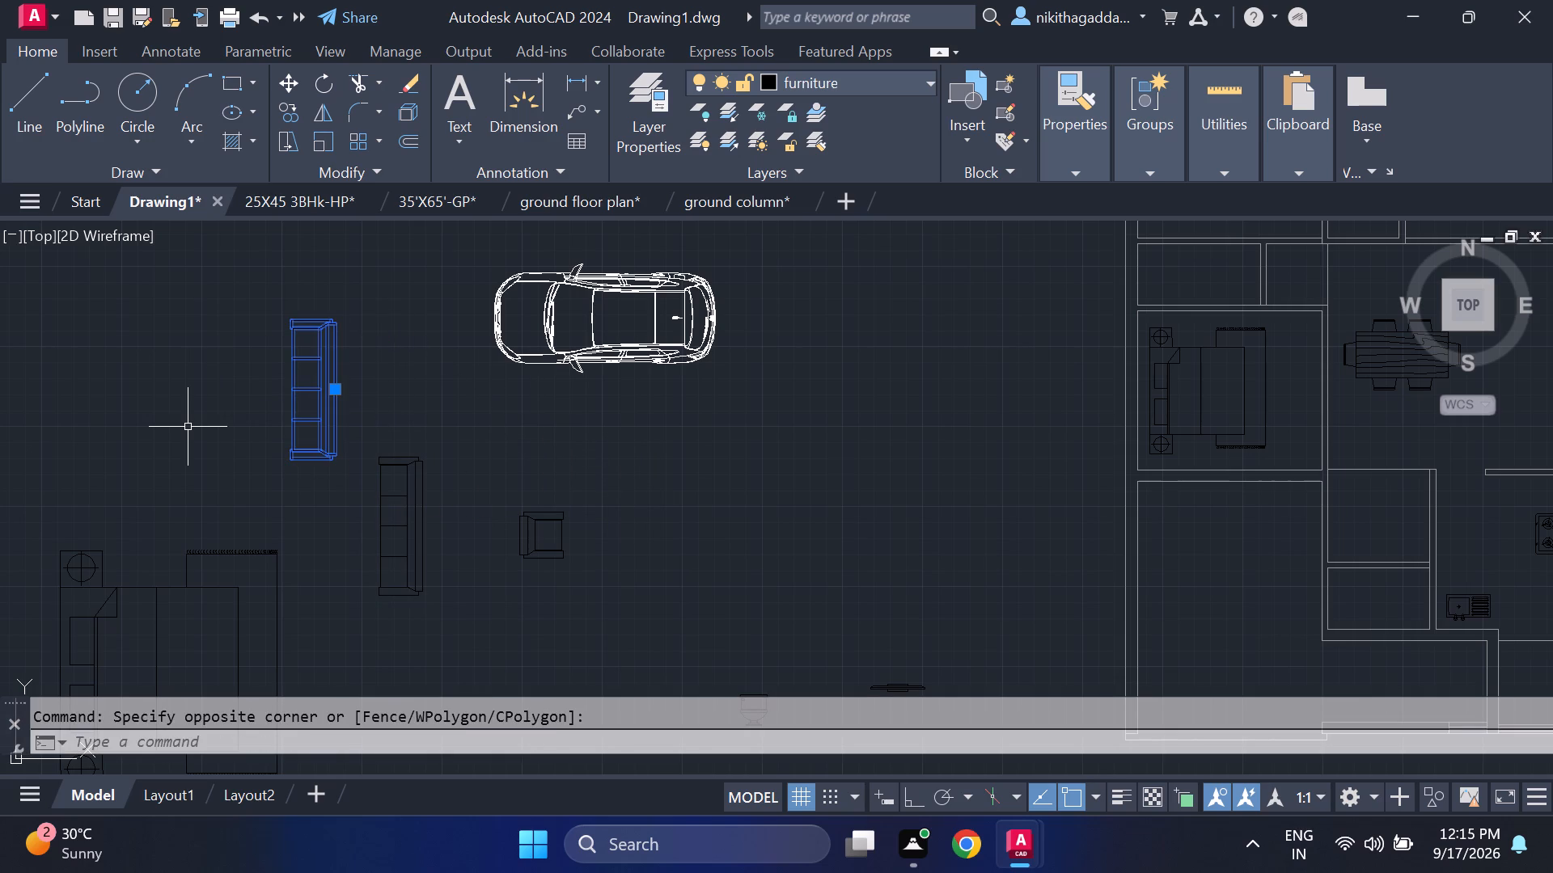
{"action": "type", "text": "ro"}
{"action": "key", "text": "Return"}
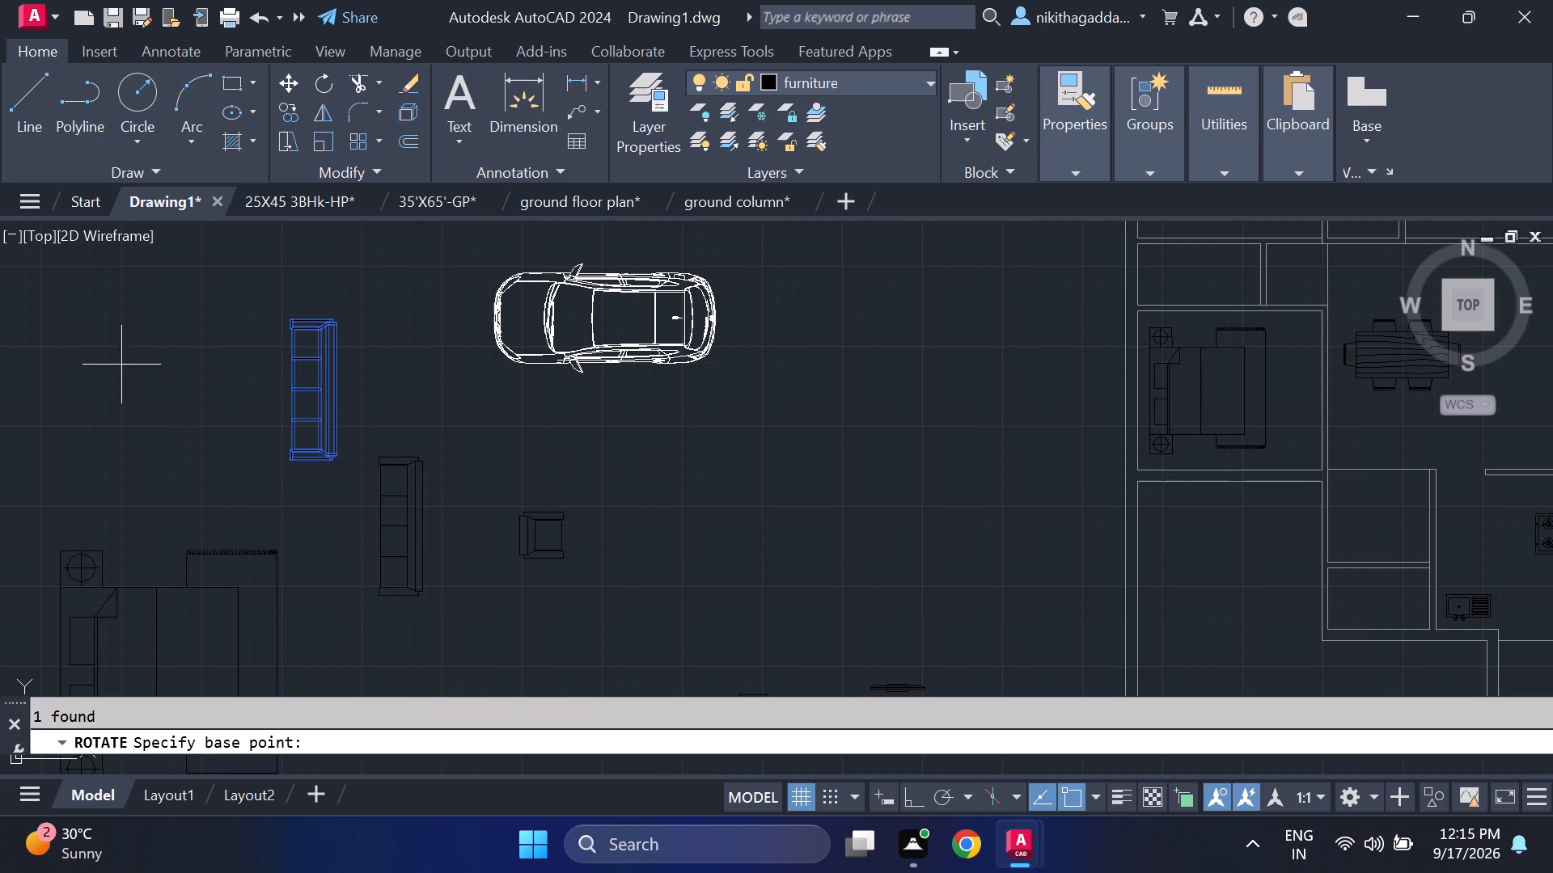
{"action": "left_click", "coordinate": [300, 383]}
{"action": "left_click", "coordinate": [306, 250]}
Move the horizontal sofa down so its lower-right corner sits near the vertical sofa's upper-left corner.
{"action": "left_click", "coordinate": [337, 294]}
{"action": "left_click", "coordinate": [199, 440]}
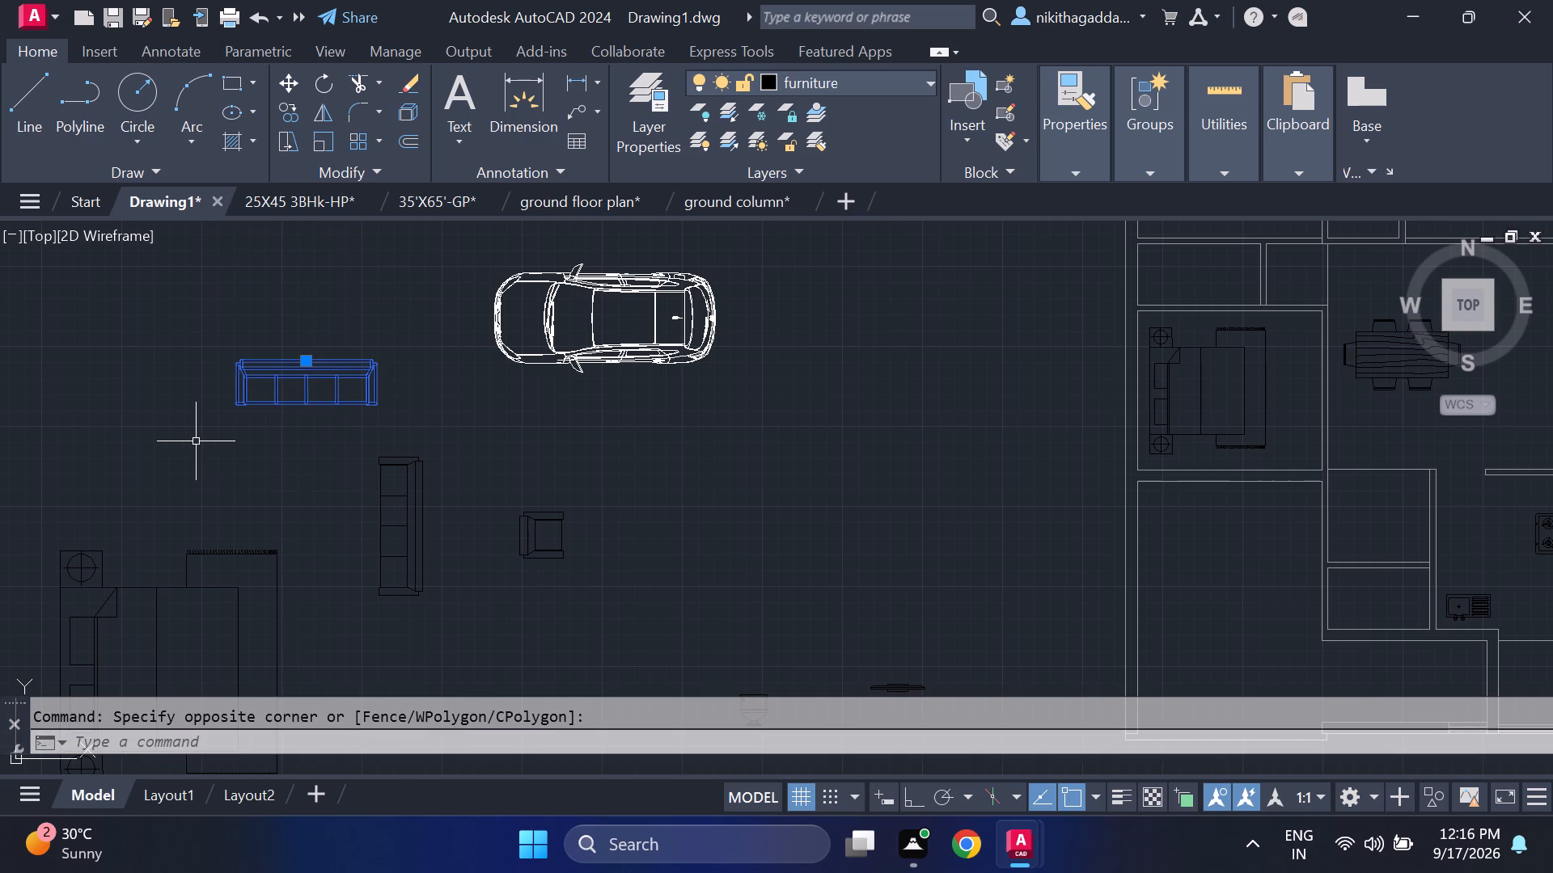
{"action": "key", "text": "m"}
{"action": "key", "text": "Return"}
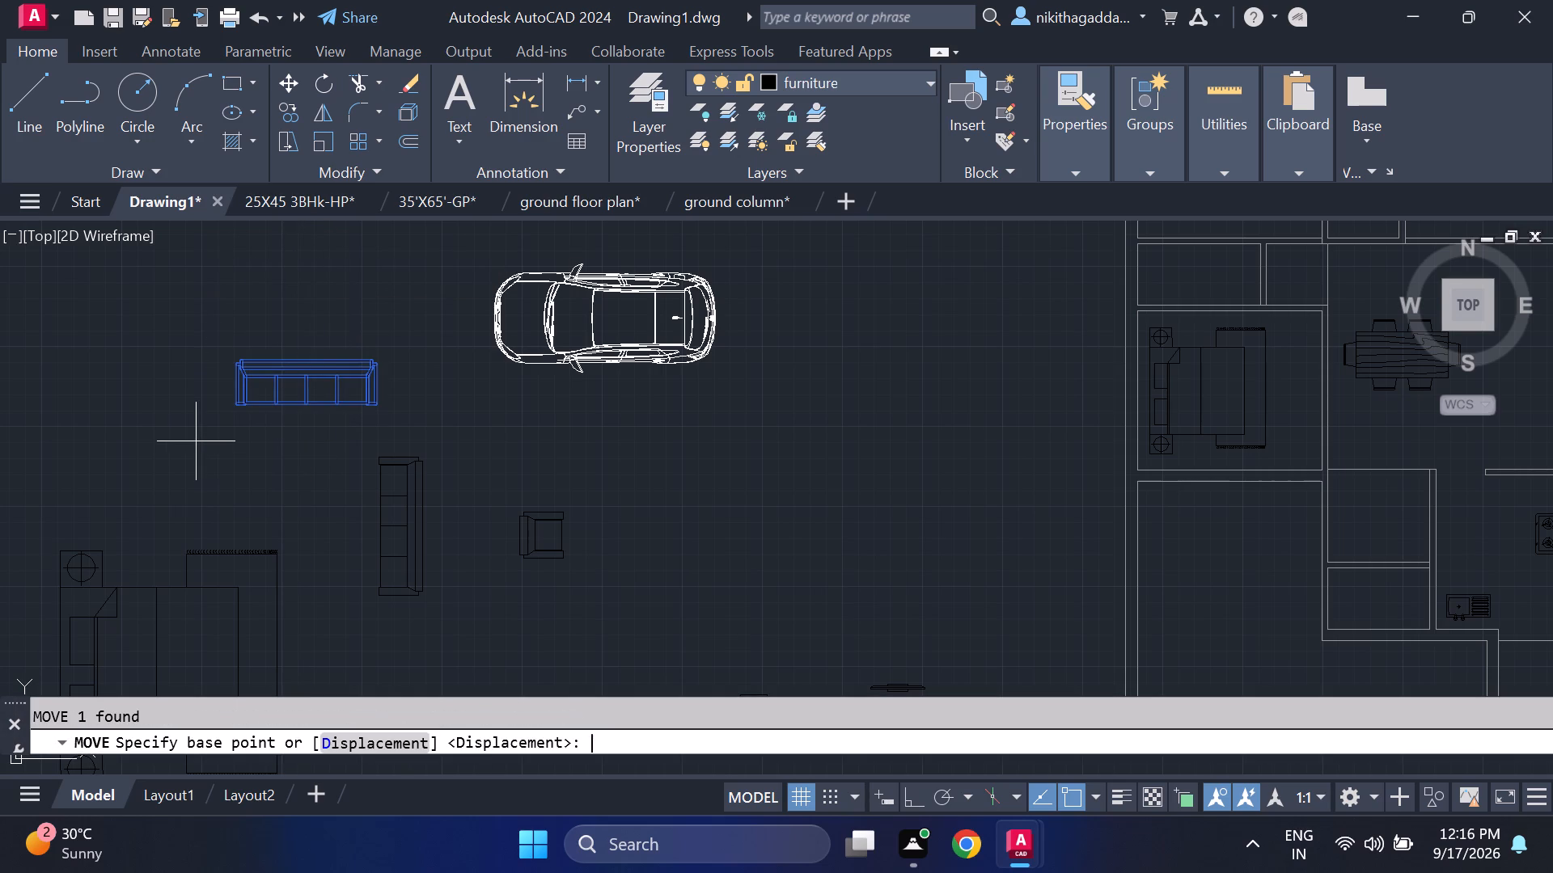
{"action": "left_click", "coordinate": [379, 407]}
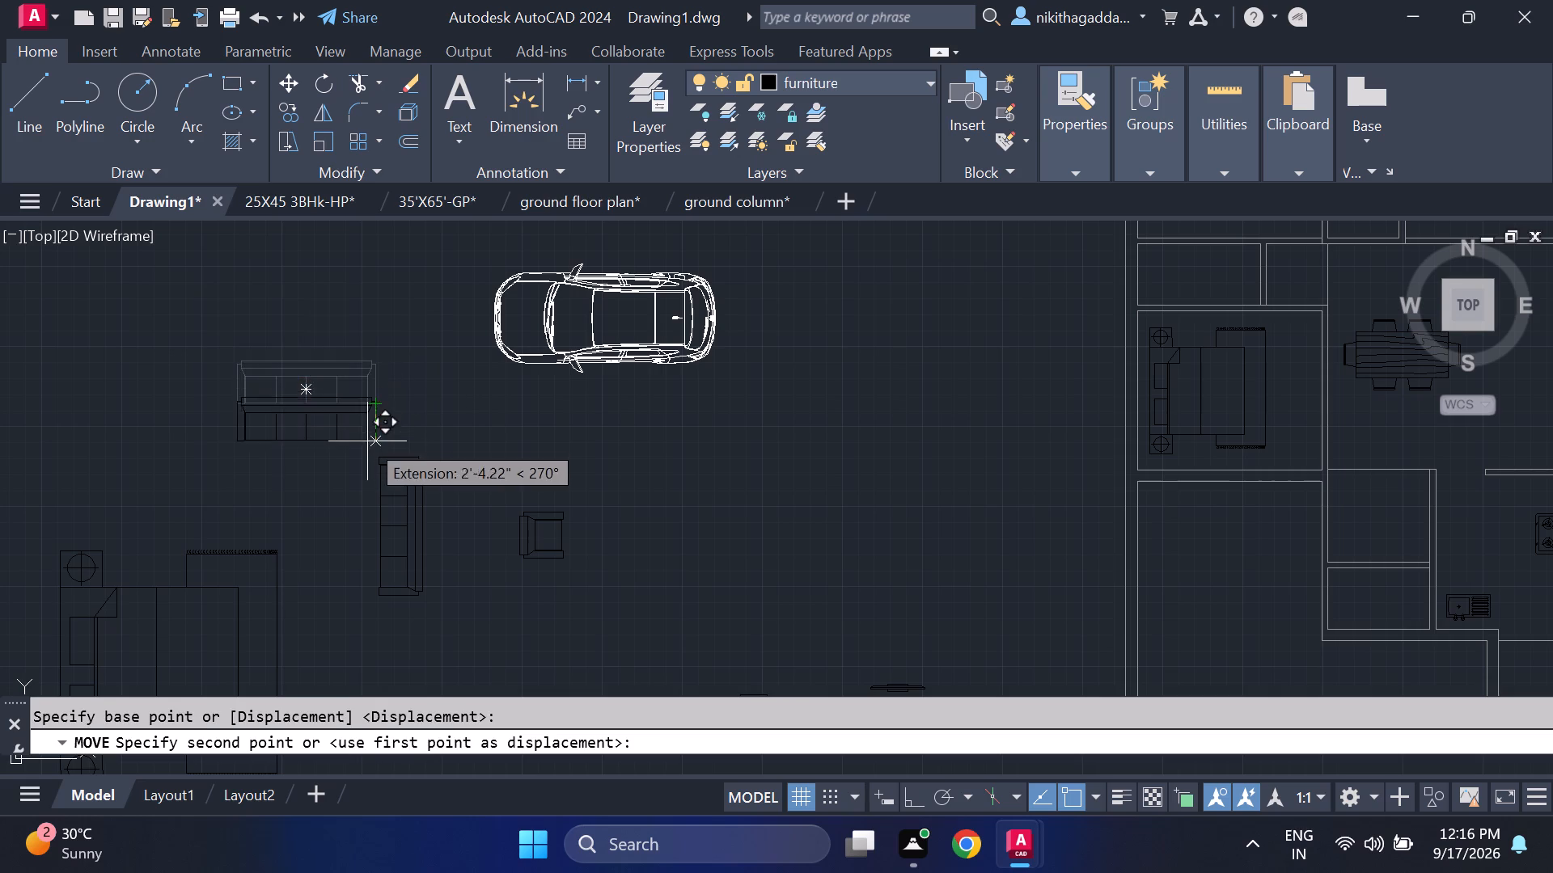
{"action": "left_click", "coordinate": [370, 454]}
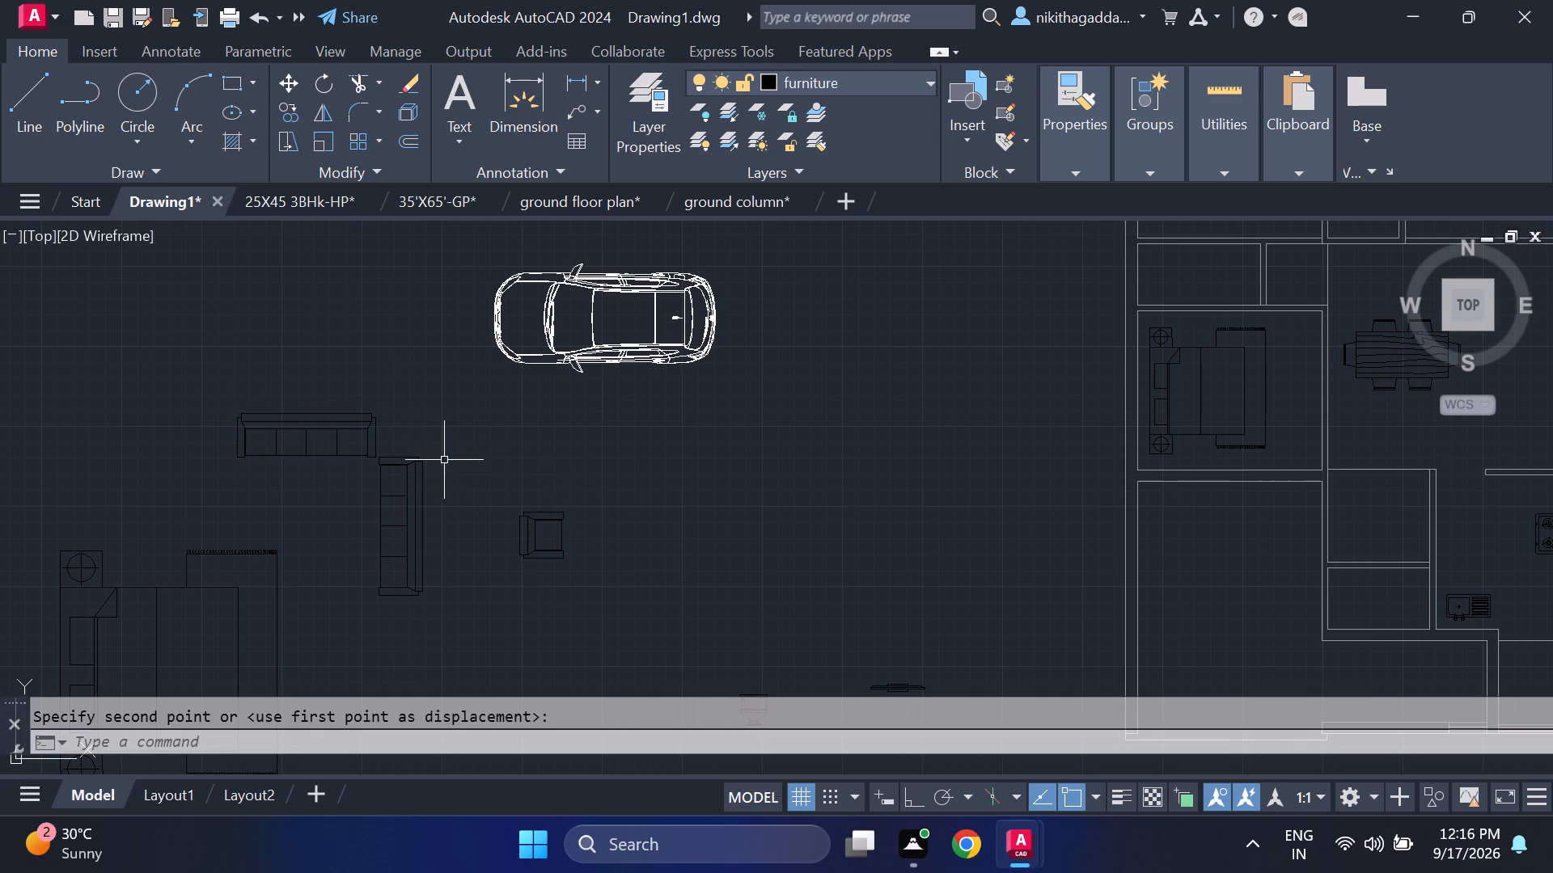
Move the horizontal sofa slightly right so its lower-right corner meets the vertical sofa's upper-left corner.
{"action": "scroll", "coordinate": [350, 440], "scroll_direction": "up", "scroll_amount": 2}
{"action": "left_click", "coordinate": [412, 359]}
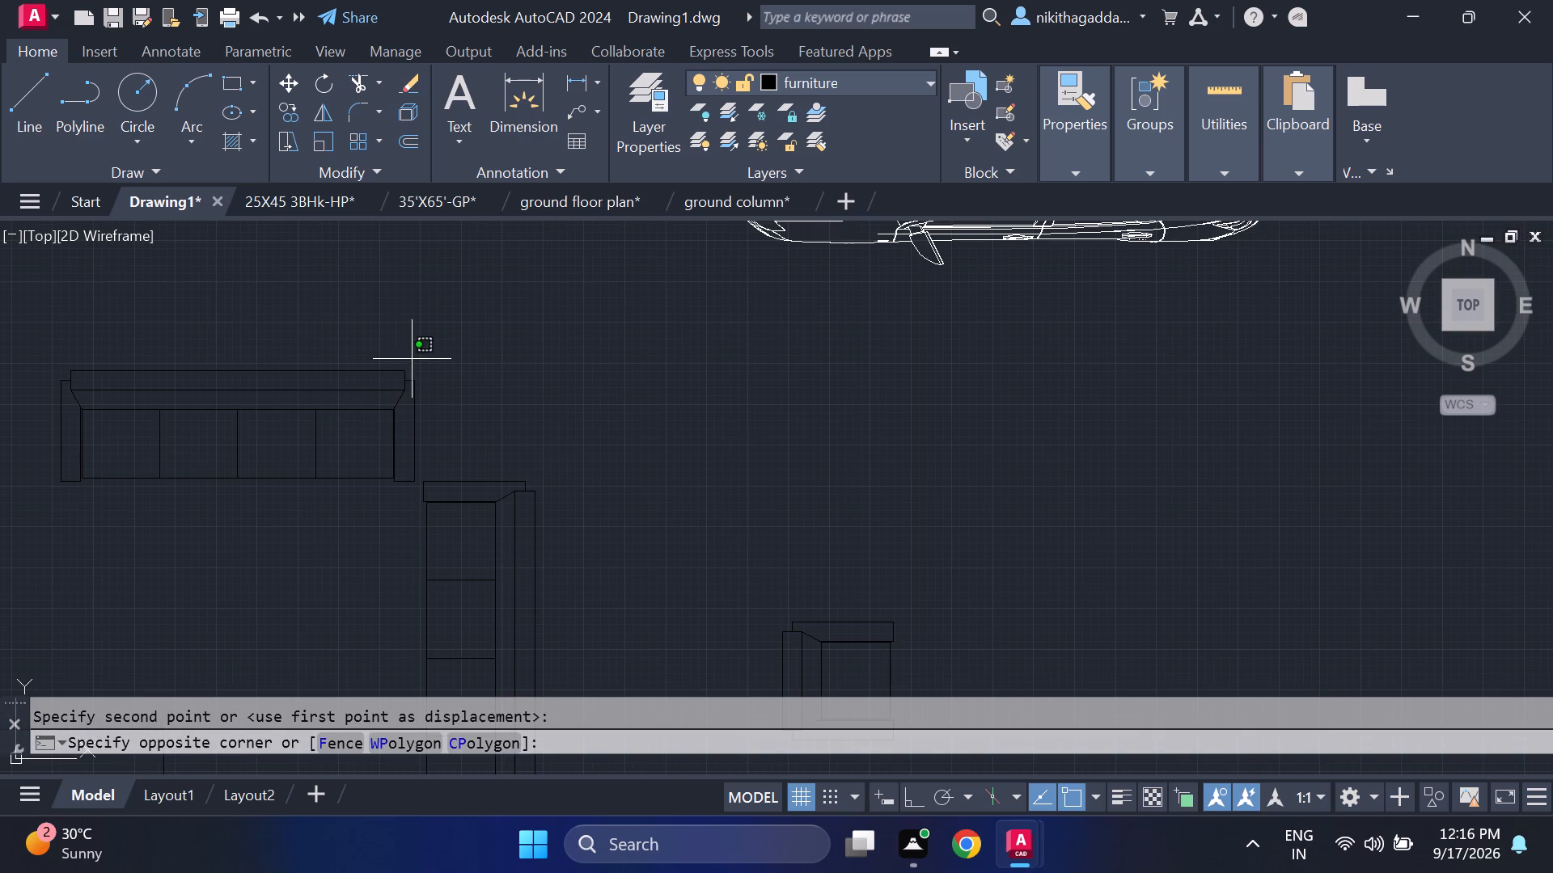
{"action": "left_click", "coordinate": [209, 526]}
{"action": "key", "text": "m"}
{"action": "key", "text": "Return"}
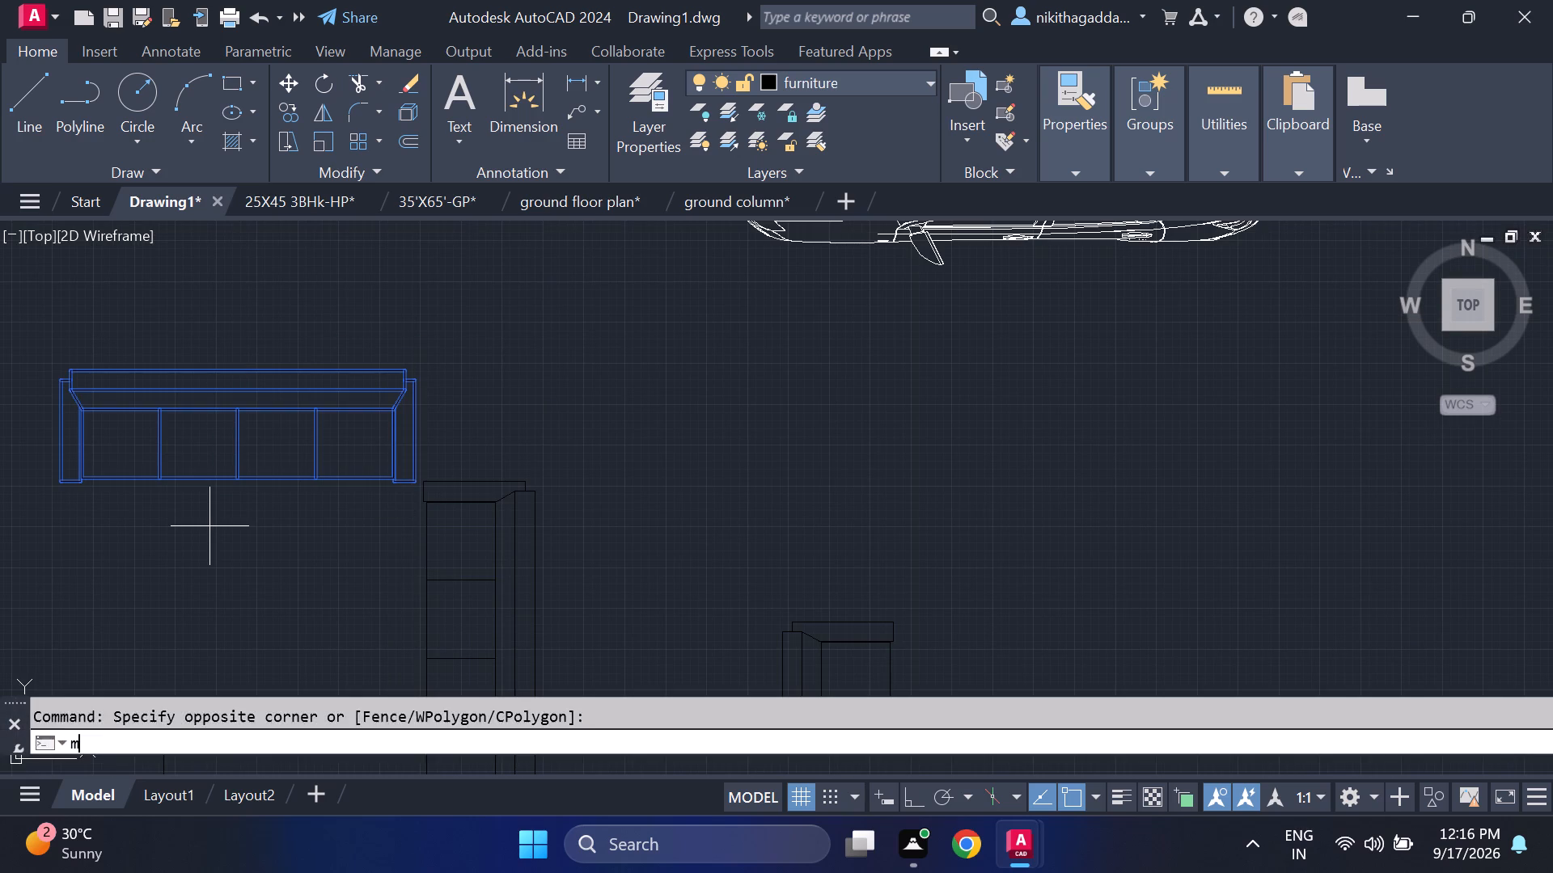
{"action": "left_click", "coordinate": [411, 476]}
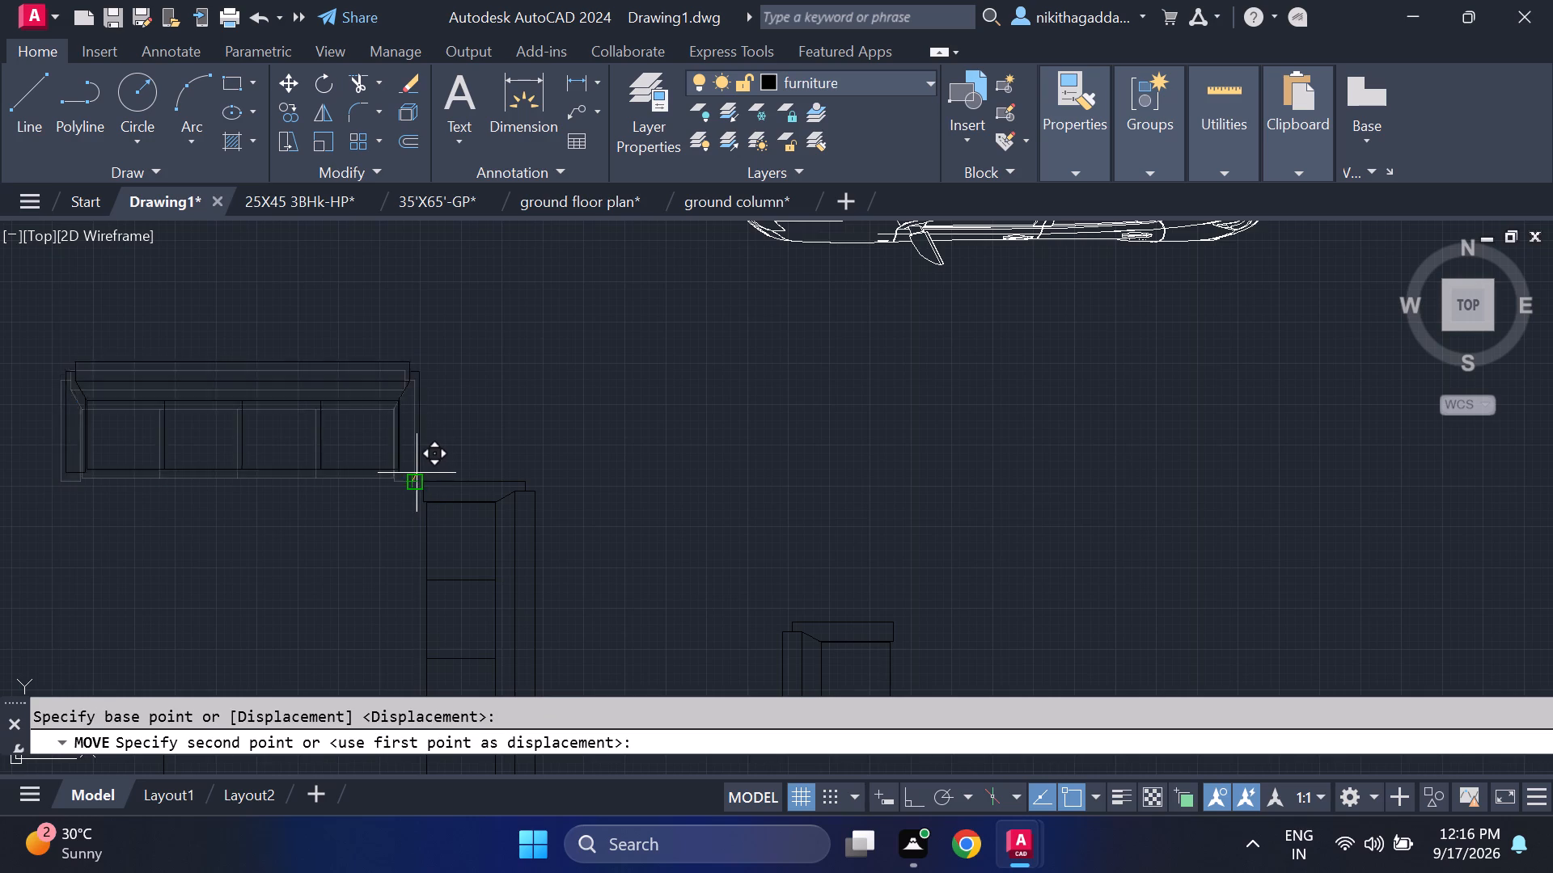
{"action": "left_click", "coordinate": [425, 472]}
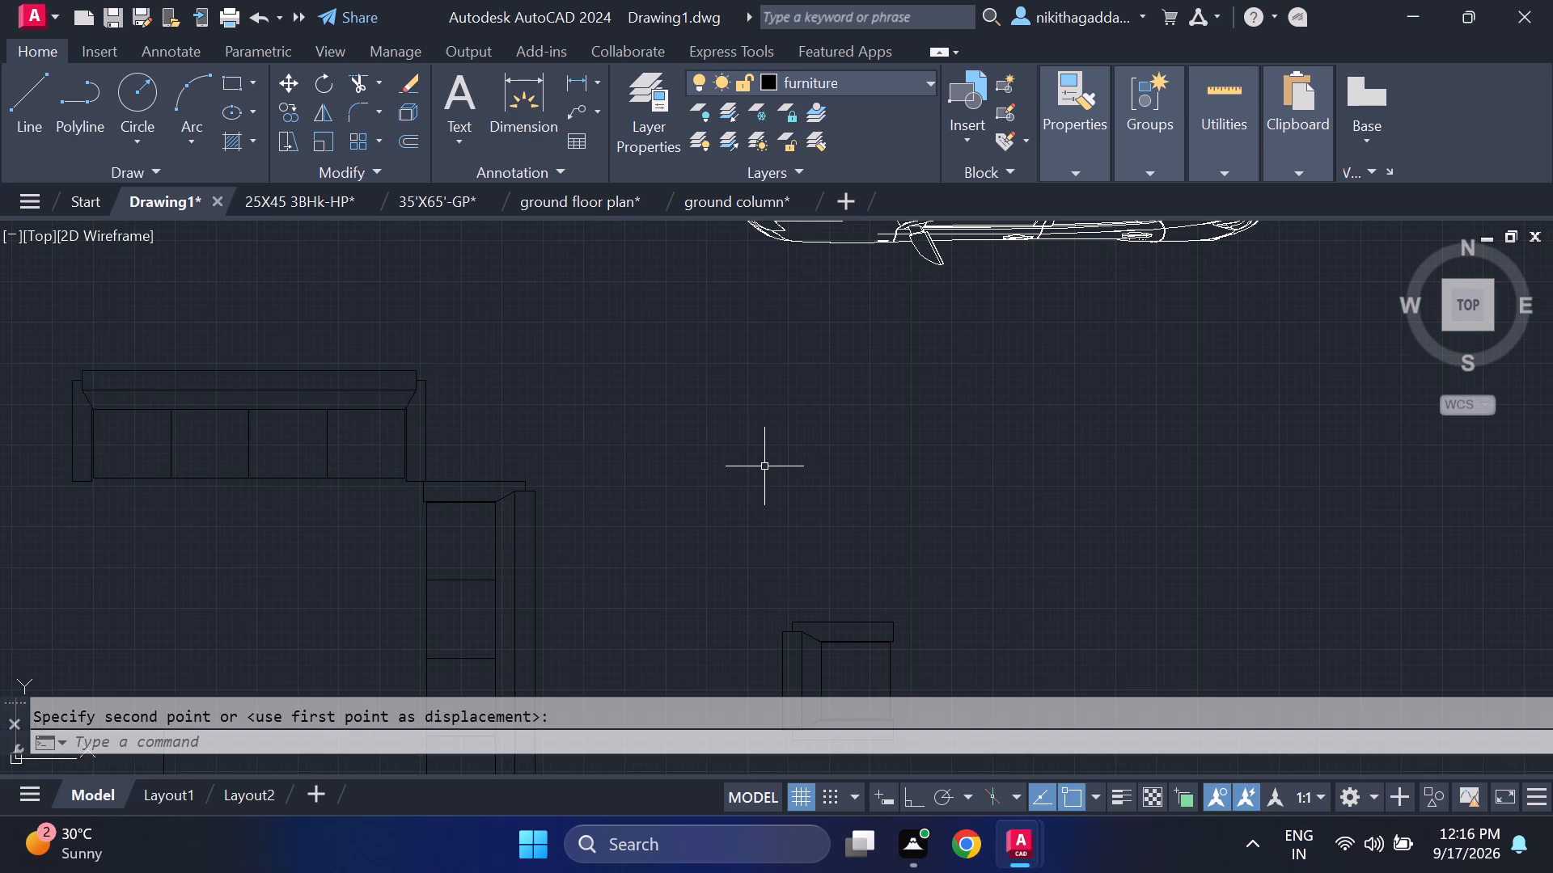
Rotate the far-left L-shaped sofa set with its two side tables 270 degrees about the horizontal sofa's centre.
{"action": "scroll", "coordinate": [764, 467], "scroll_direction": "down", "scroll_amount": 4}
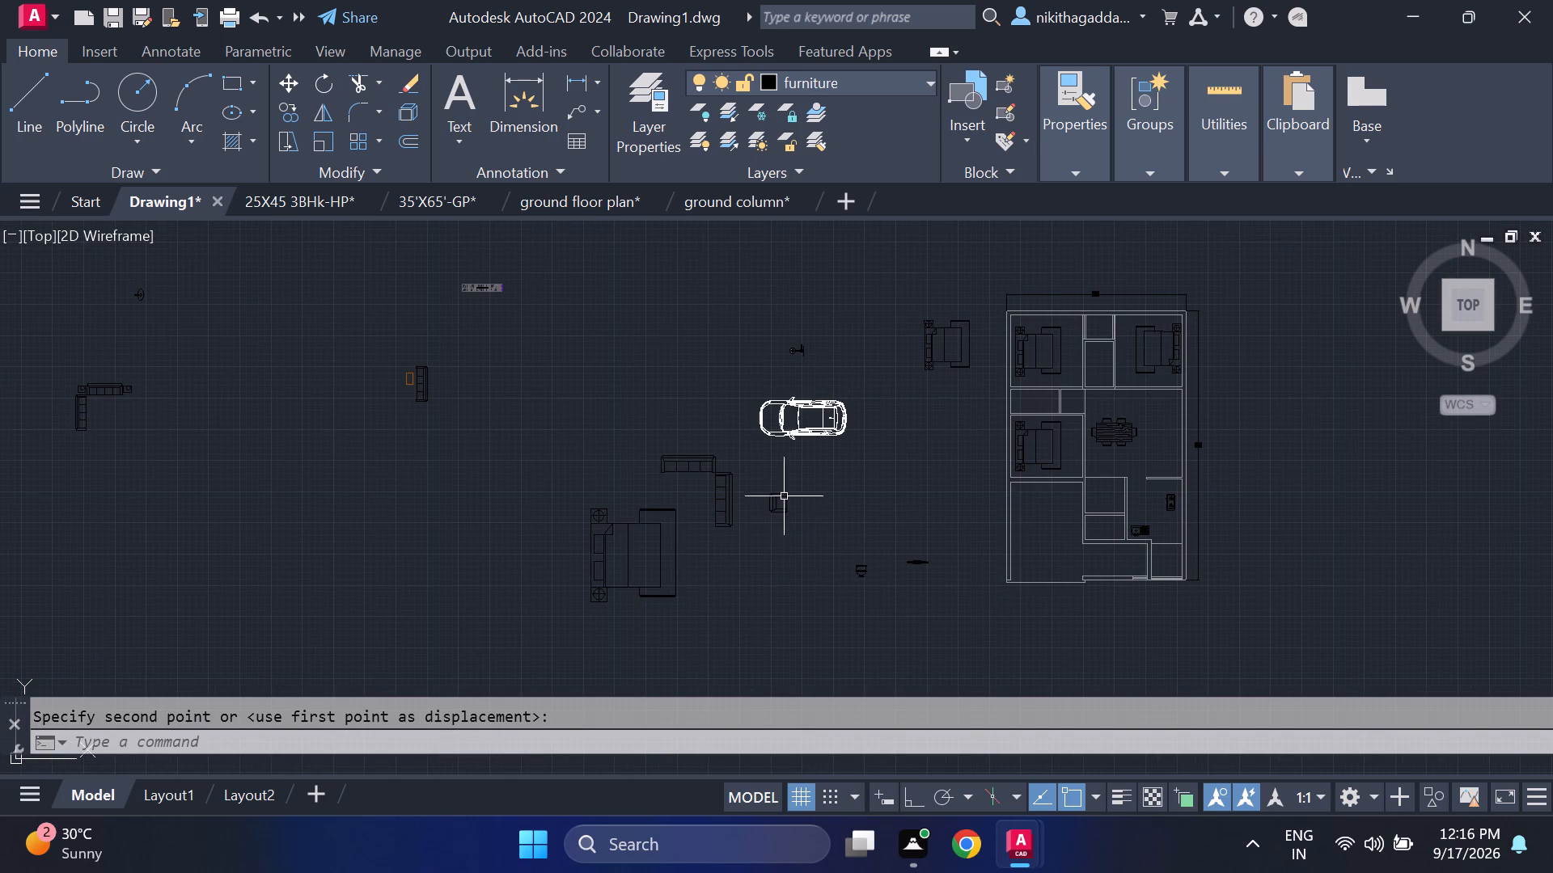
{"action": "scroll", "coordinate": [788, 465], "scroll_direction": "up", "scroll_amount": 2}
{"action": "scroll", "coordinate": [565, 465], "scroll_direction": "up", "scroll_amount": 3}
{"action": "scroll", "coordinate": [628, 484], "scroll_direction": "down", "scroll_amount": 3}
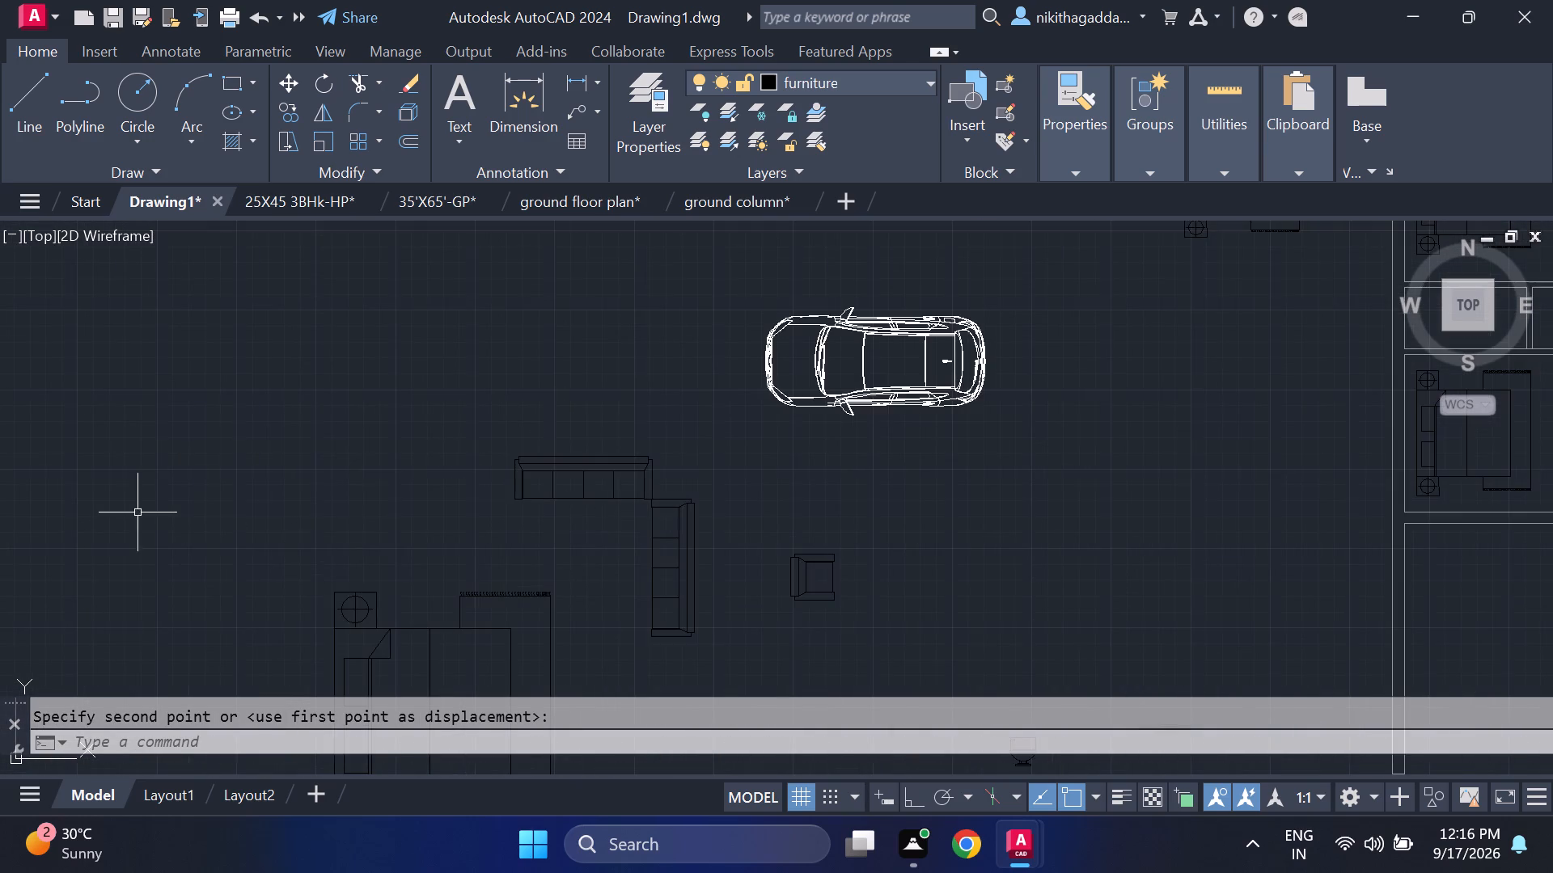
{"action": "scroll", "coordinate": [138, 512], "scroll_direction": "down", "scroll_amount": 3}
{"action": "middle_click_drag", "start_coordinate": [167, 512], "coordinate": [748, 487]}
{"action": "scroll", "coordinate": [438, 437], "scroll_direction": "up", "scroll_amount": 3}
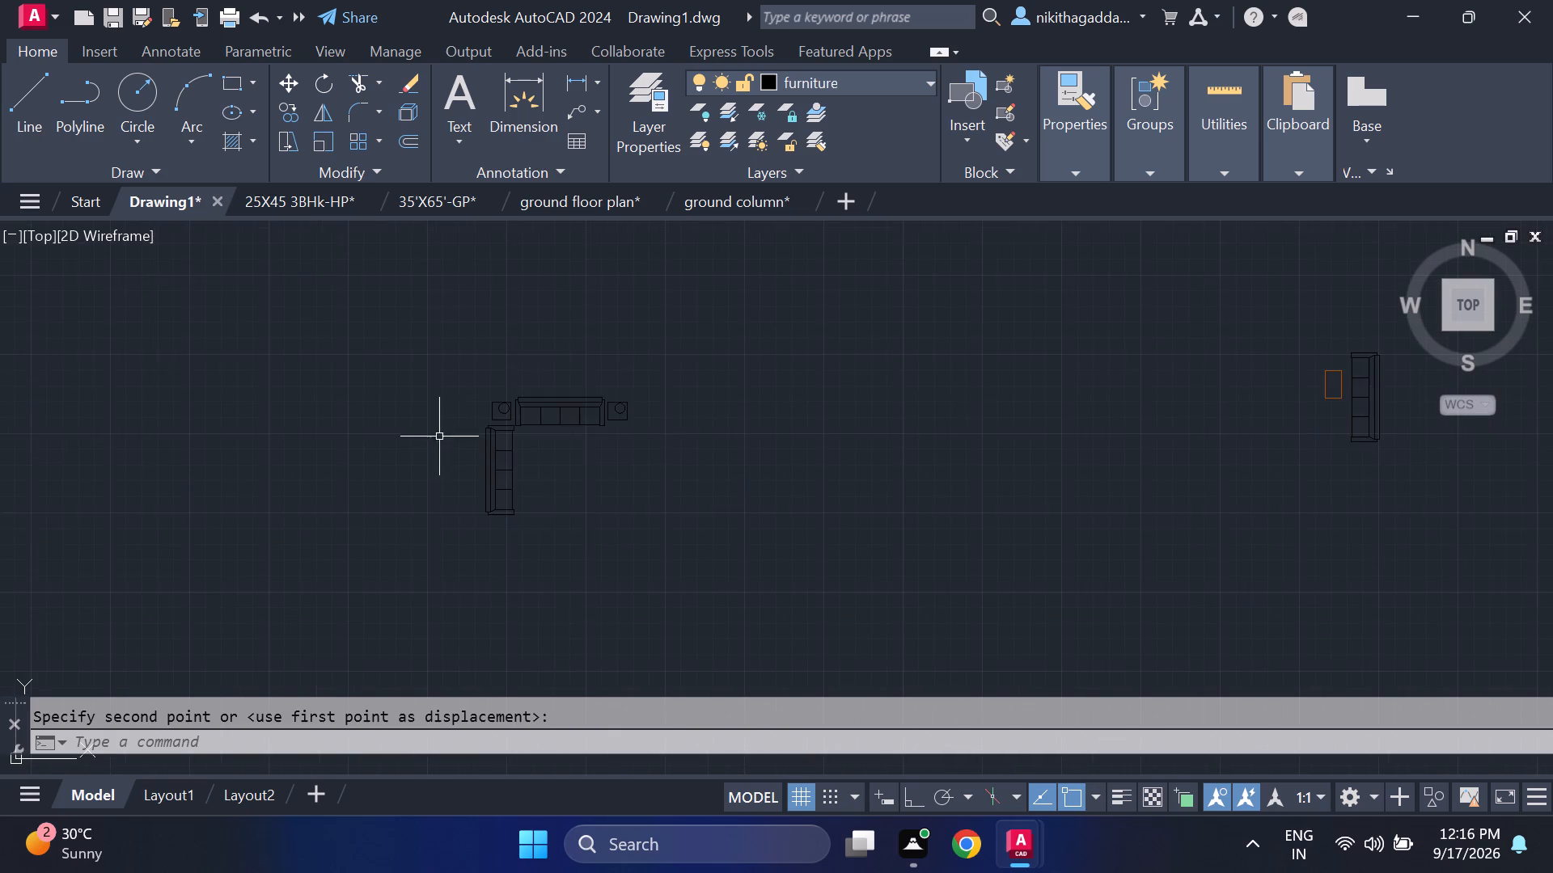
{"action": "scroll", "coordinate": [625, 399], "scroll_direction": "up", "scroll_amount": 2}
{"action": "scroll", "coordinate": [624, 392], "scroll_direction": "down", "scroll_amount": 2}
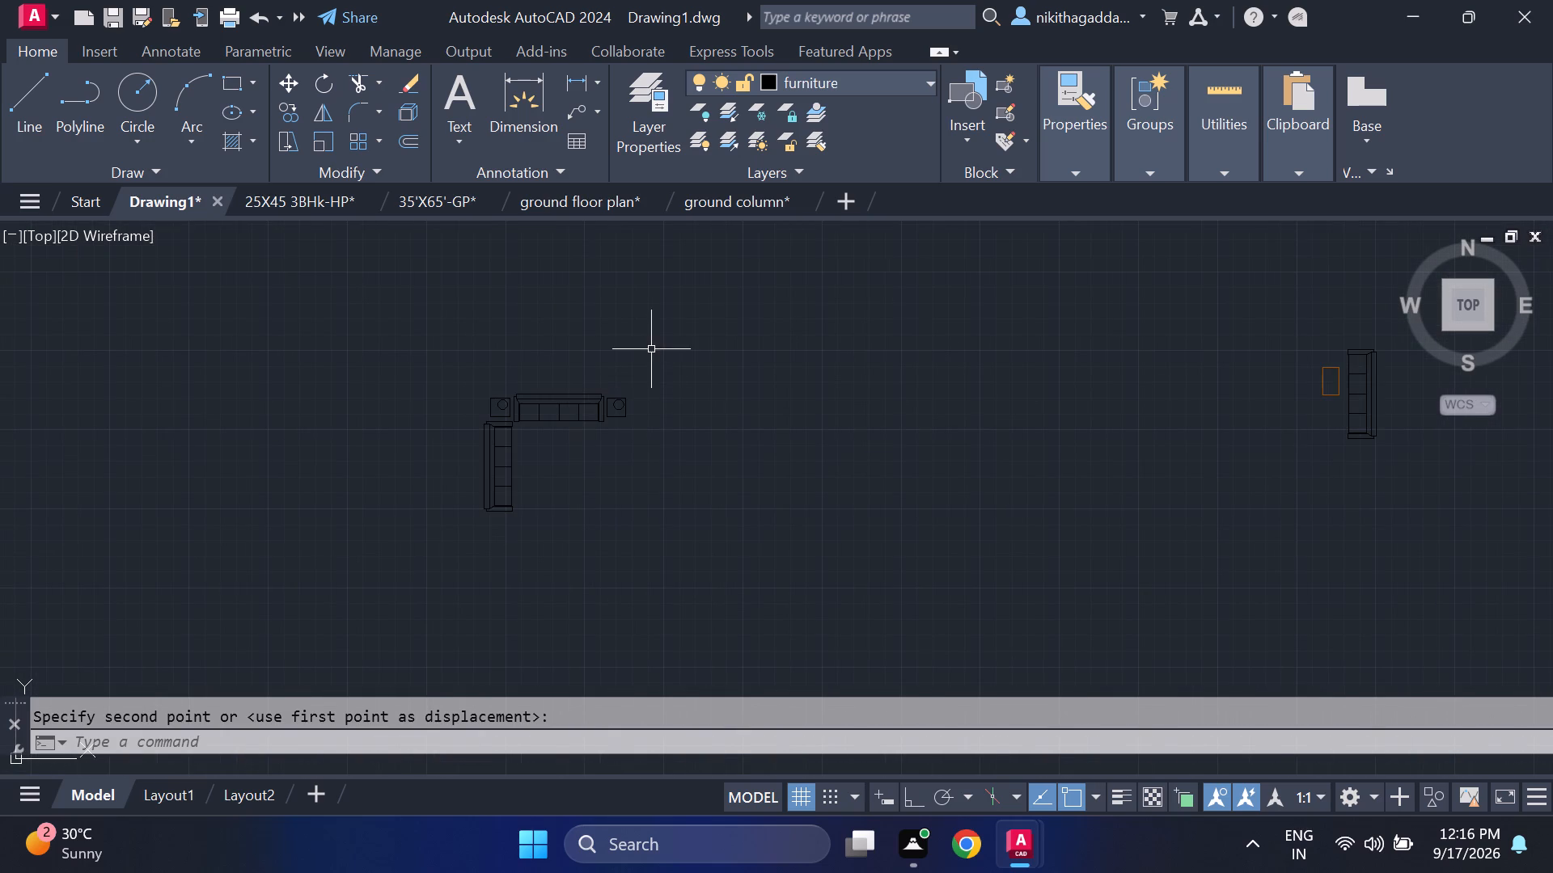
{"action": "left_click_drag", "start_coordinate": [654, 347], "coordinate": [644, 356]}
{"action": "left_click", "coordinate": [309, 593]}
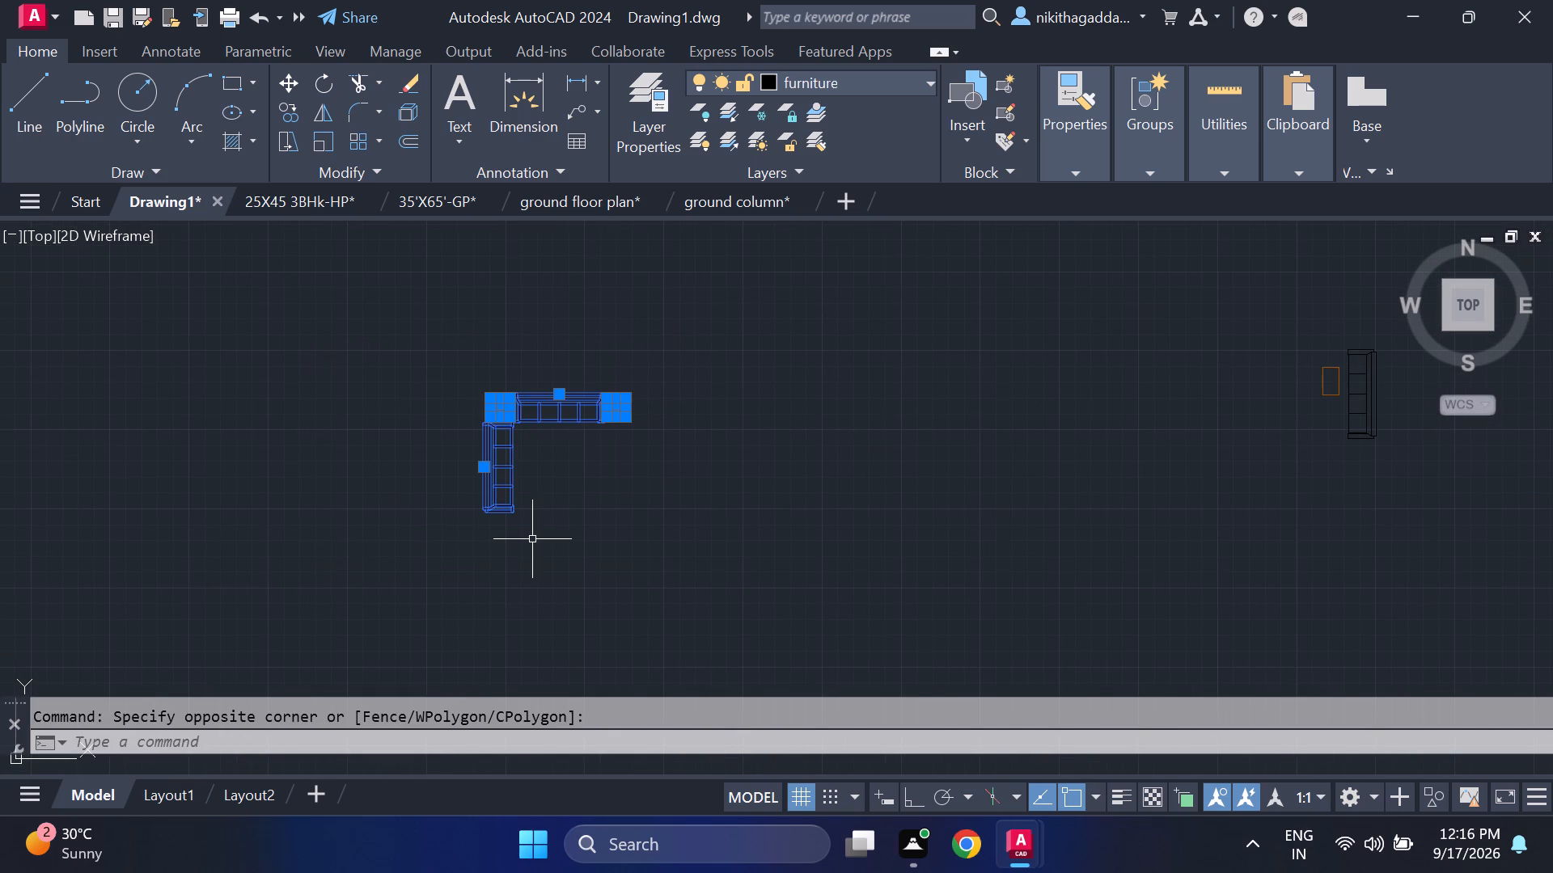
{"action": "type", "text": "ro"}
{"action": "key", "text": "Return"}
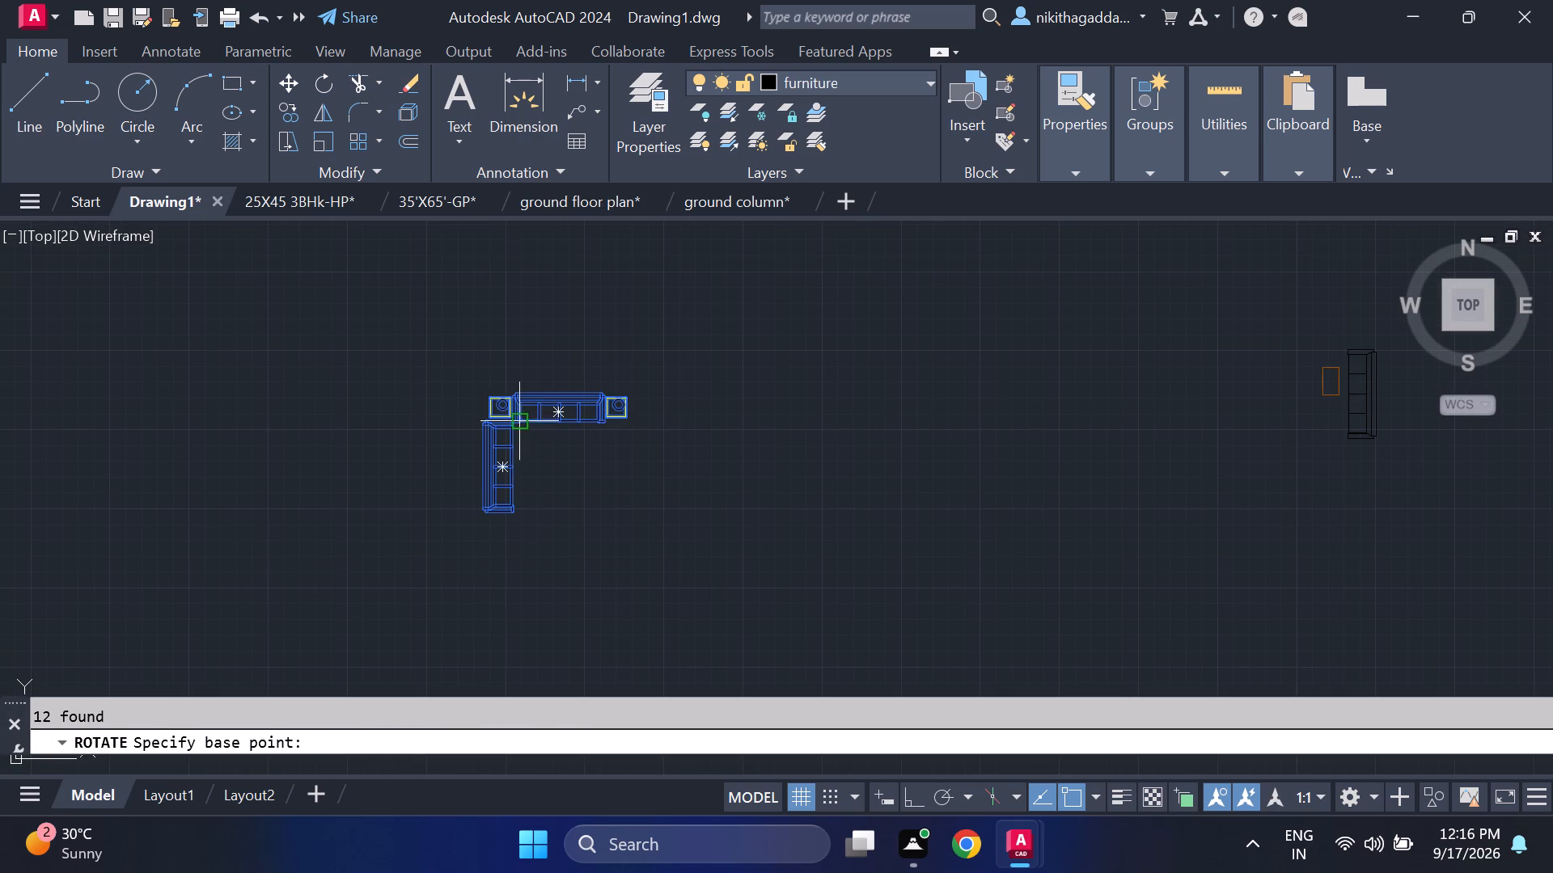
{"action": "left_click", "coordinate": [567, 413]}
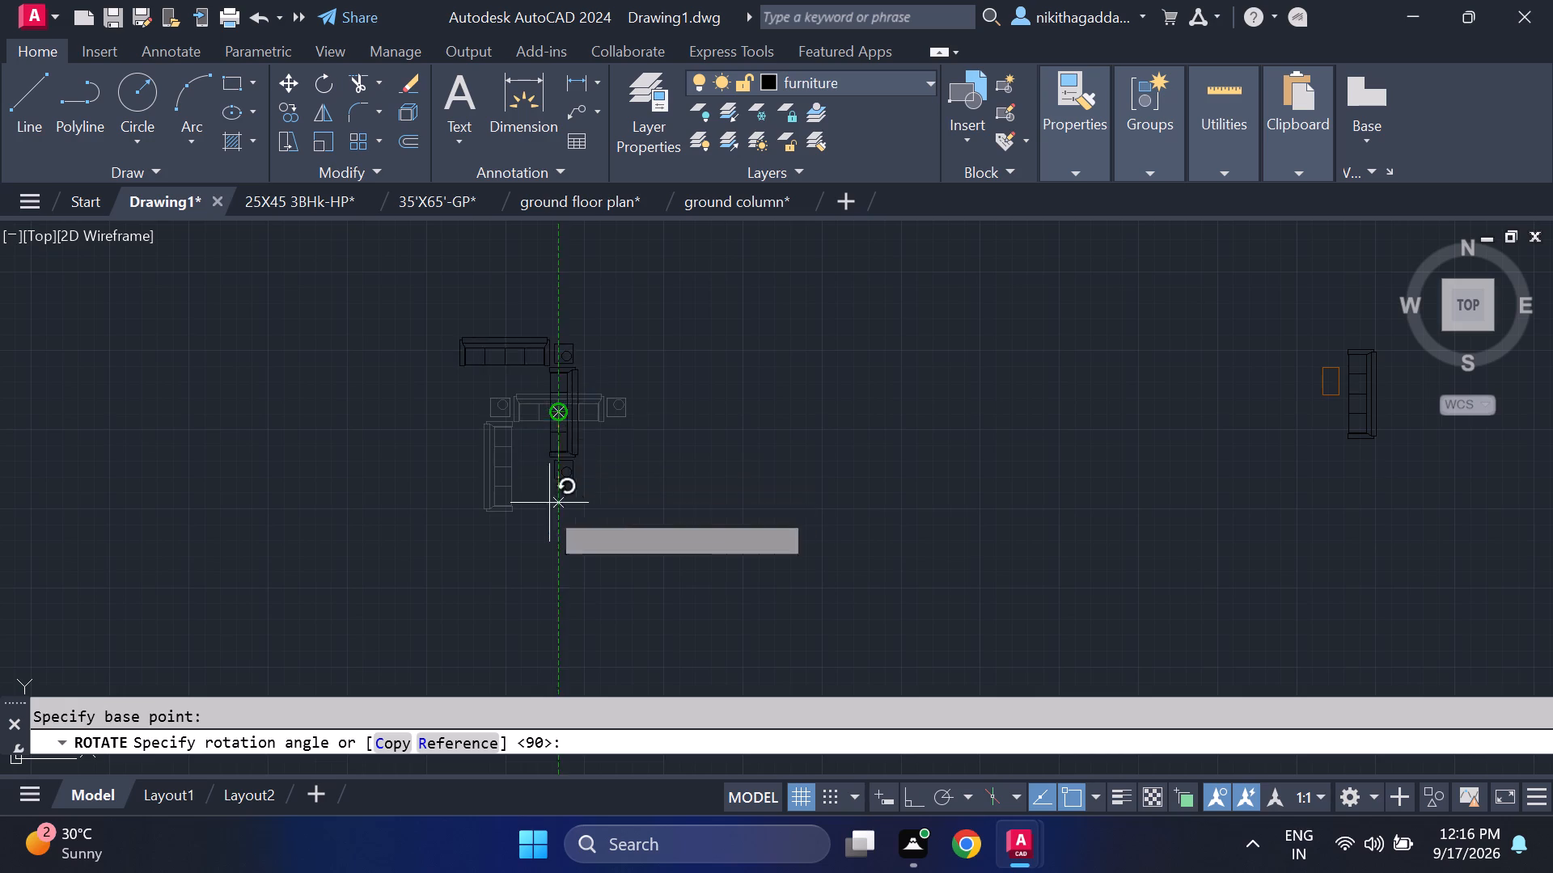
{"action": "left_click", "coordinate": [561, 626]}
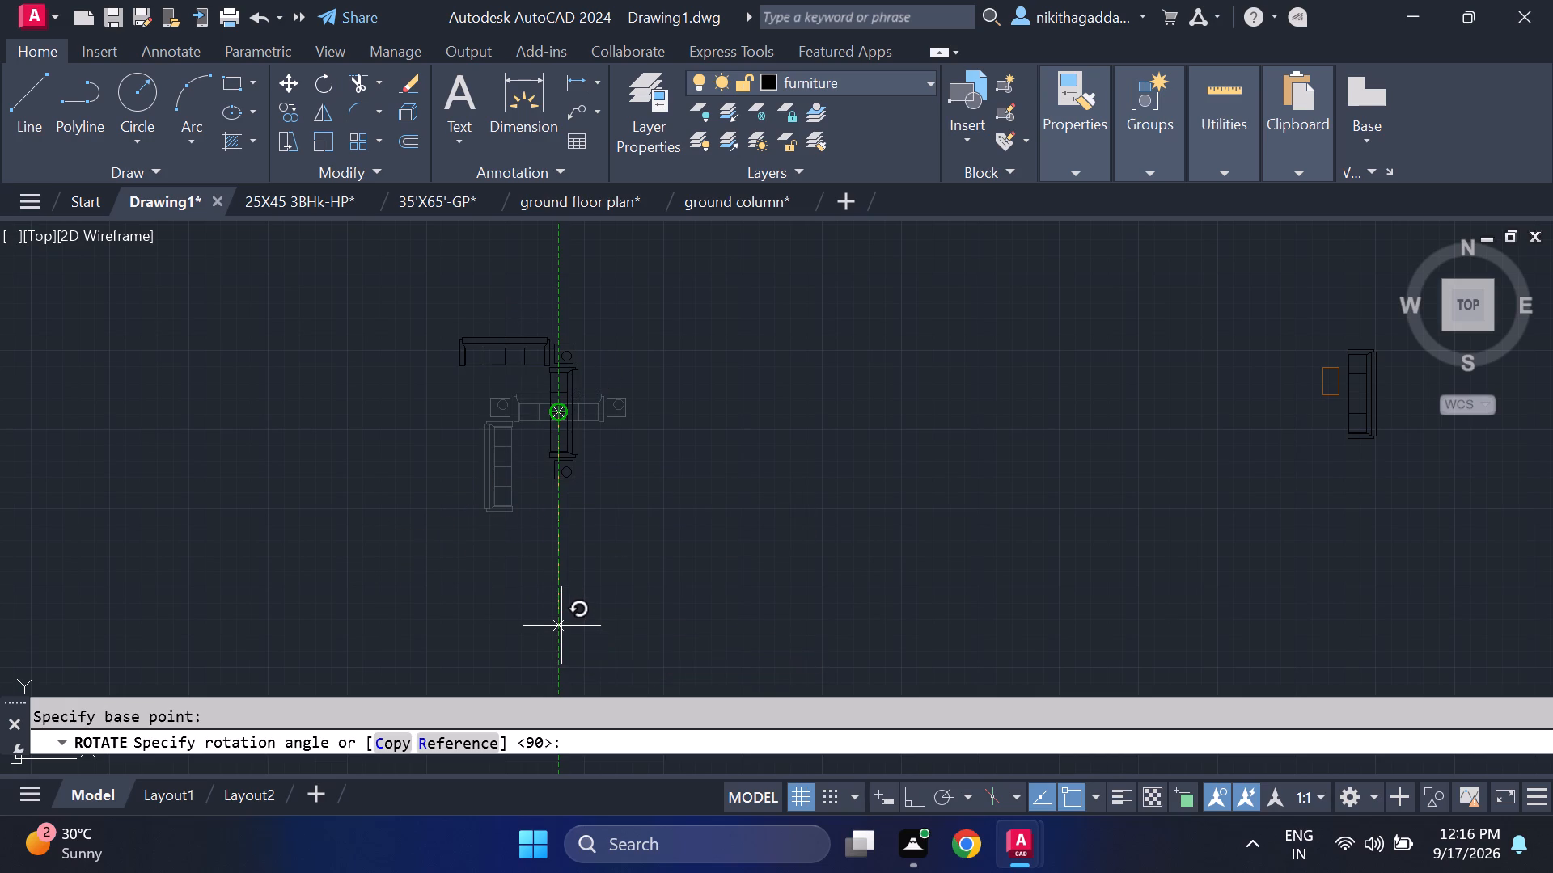
Move the rotated sofa set with side tables into the plan's dining and living room, just inside the right outer wall beside the dining table.
{"action": "left_click_drag", "start_coordinate": [653, 279], "coordinate": [609, 327]}
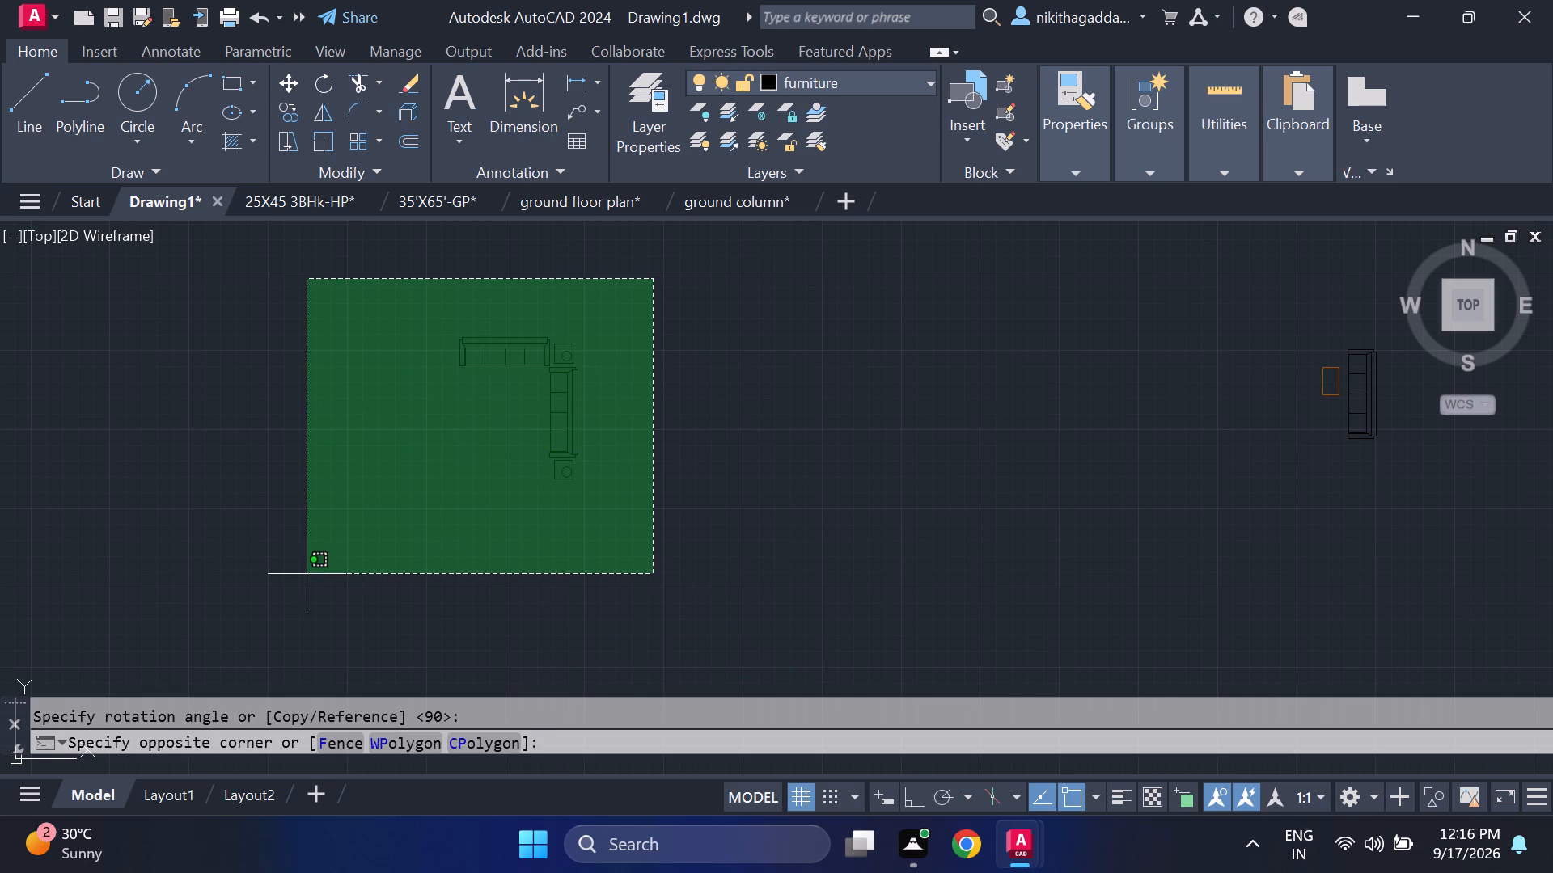
{"action": "left_click", "coordinate": [307, 574]}
{"action": "scroll", "coordinate": [593, 357], "scroll_direction": "up", "scroll_amount": 3}
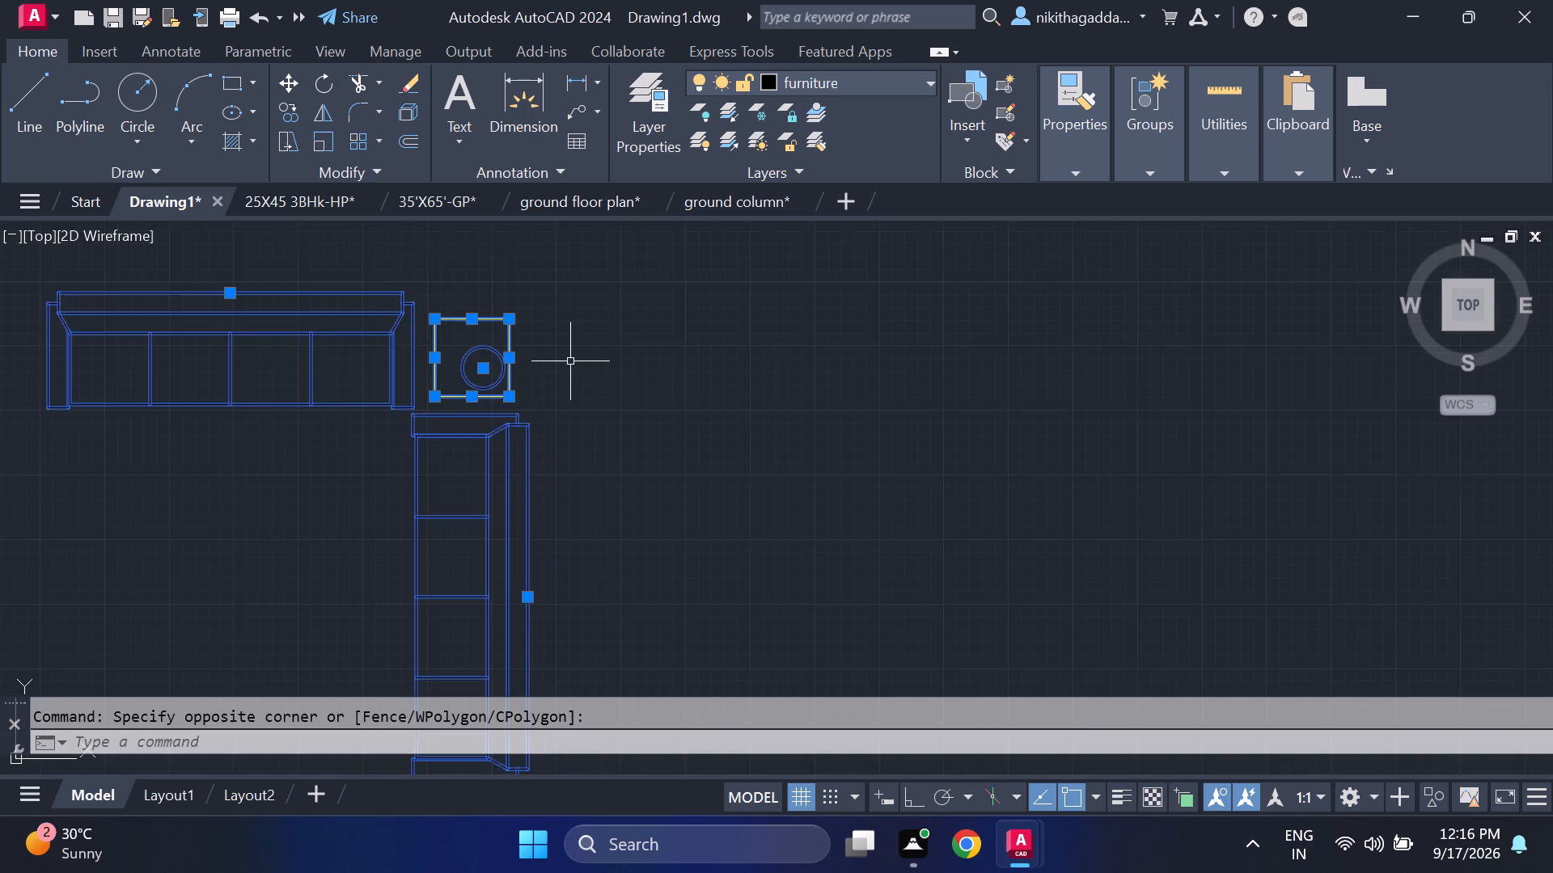
{"action": "scroll", "coordinate": [570, 364], "scroll_direction": "down", "scroll_amount": 3}
{"action": "key", "text": "m"}
{"action": "key", "text": "Return"}
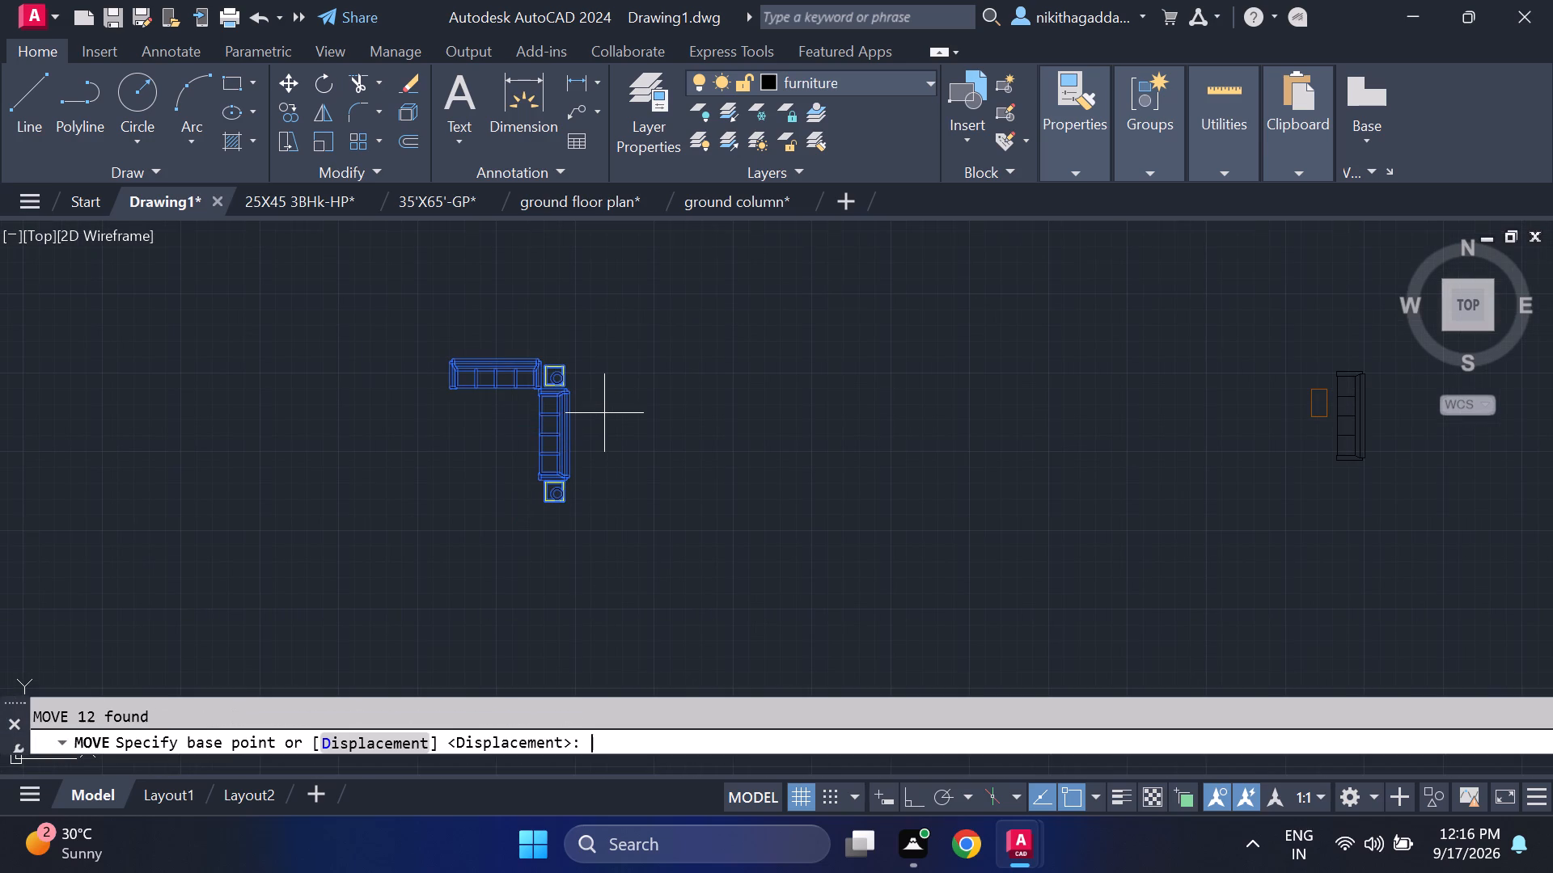
{"action": "left_click", "coordinate": [568, 430]}
{"action": "scroll", "coordinate": [1409, 461], "scroll_direction": "down", "scroll_amount": 1}
{"action": "middle_click_drag", "start_coordinate": [1388, 465], "coordinate": [1386, 465]}
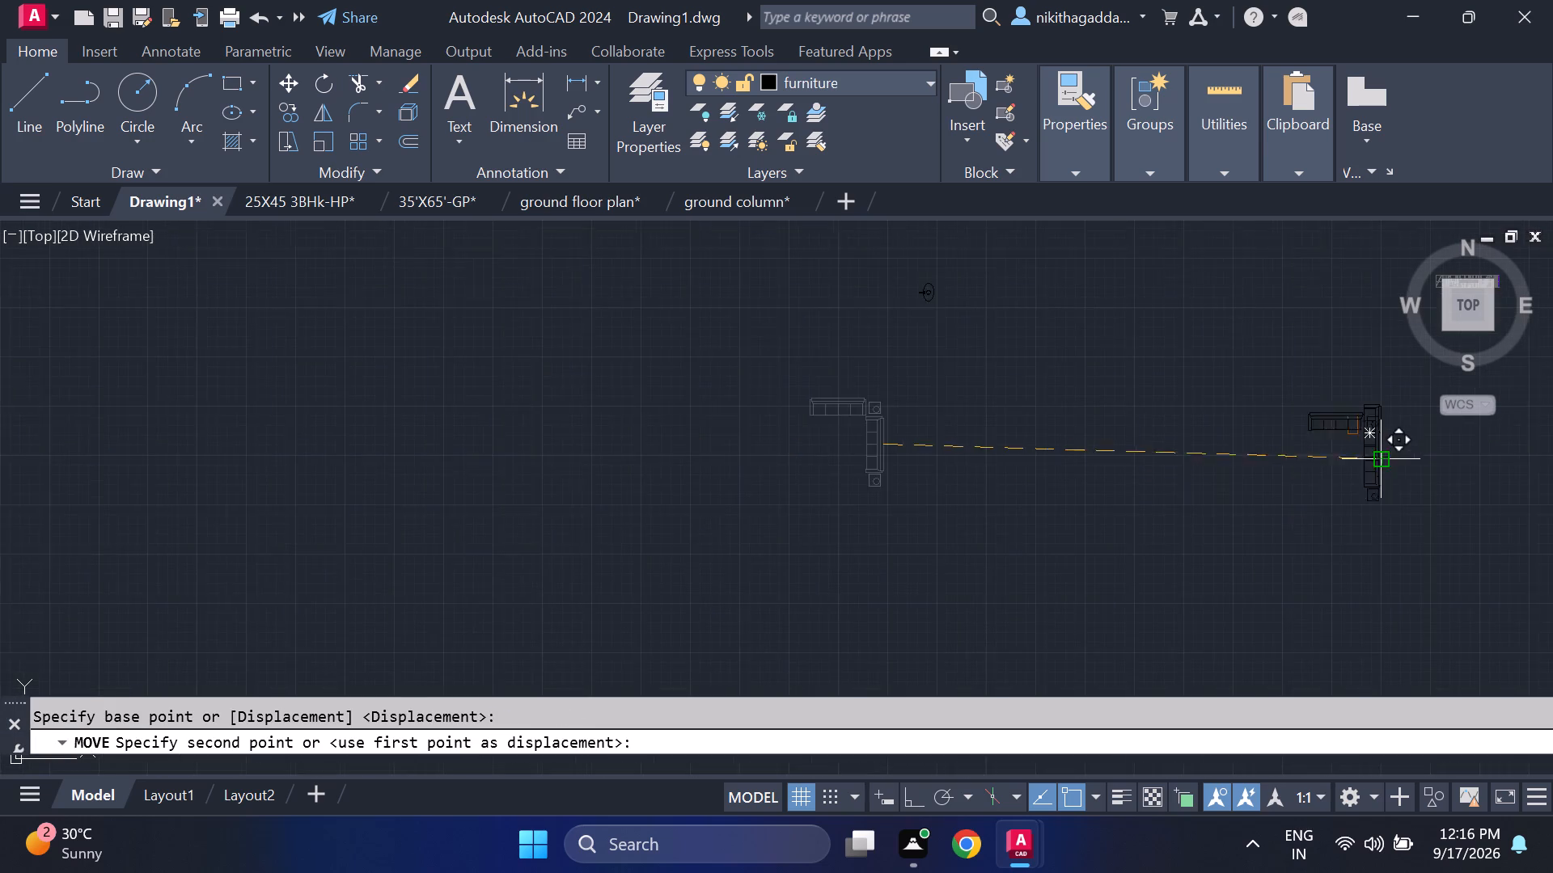
{"action": "middle_click_drag", "start_coordinate": [1386, 465], "coordinate": [492, 458]}
{"action": "scroll", "coordinate": [1258, 464], "scroll_direction": "down", "scroll_amount": 2}
{"action": "middle_click_drag", "start_coordinate": [1258, 464], "coordinate": [964, 432]}
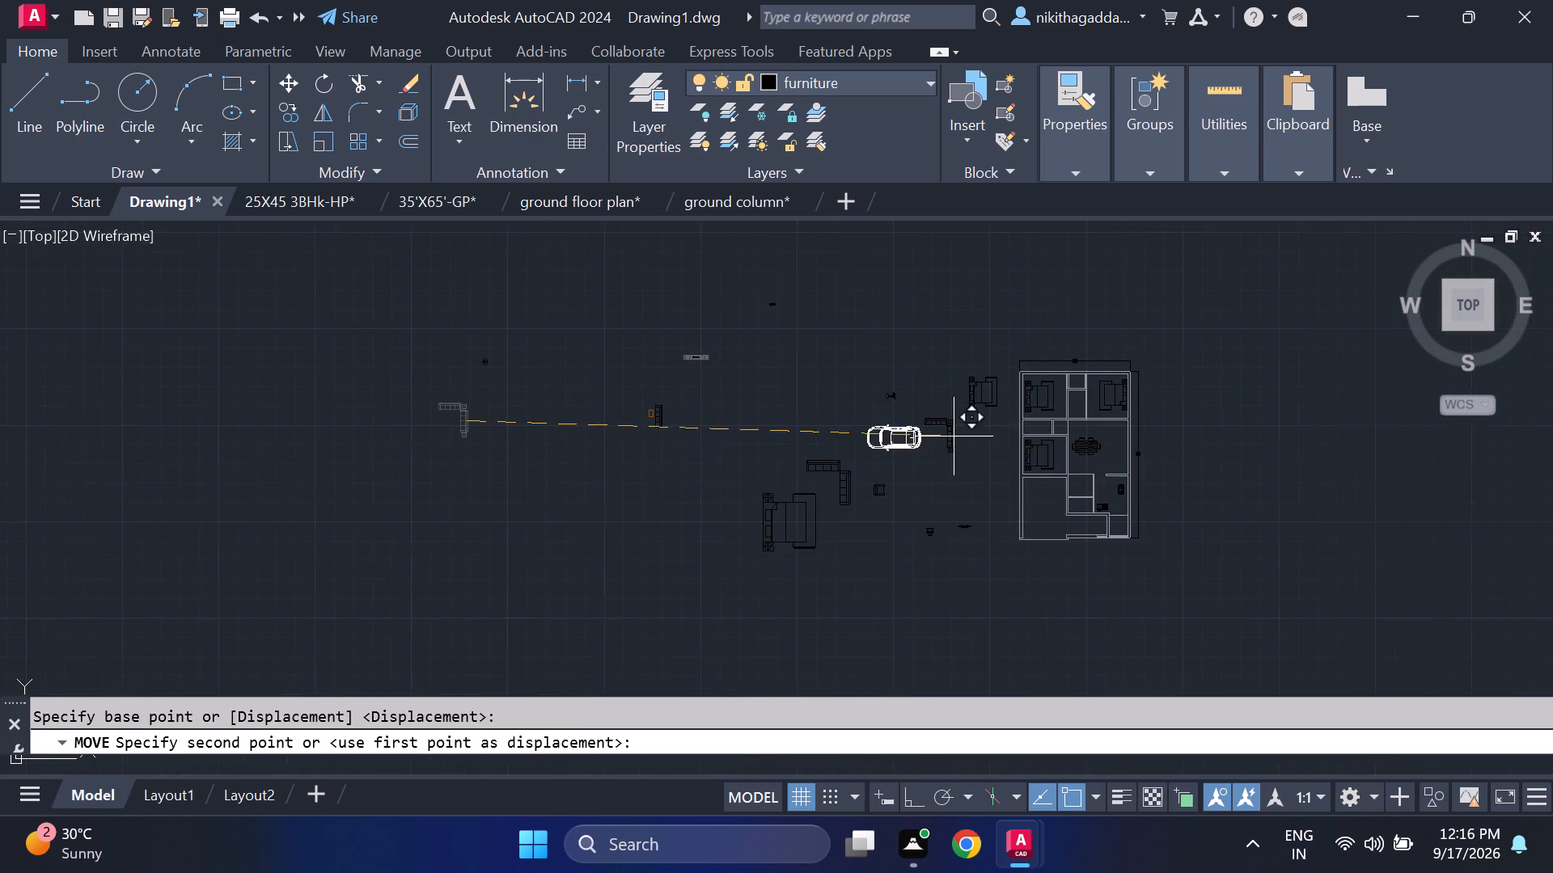
{"action": "scroll", "coordinate": [1217, 448], "scroll_direction": "up", "scroll_amount": 3}
{"action": "scroll", "coordinate": [937, 436], "scroll_direction": "up", "scroll_amount": 2}
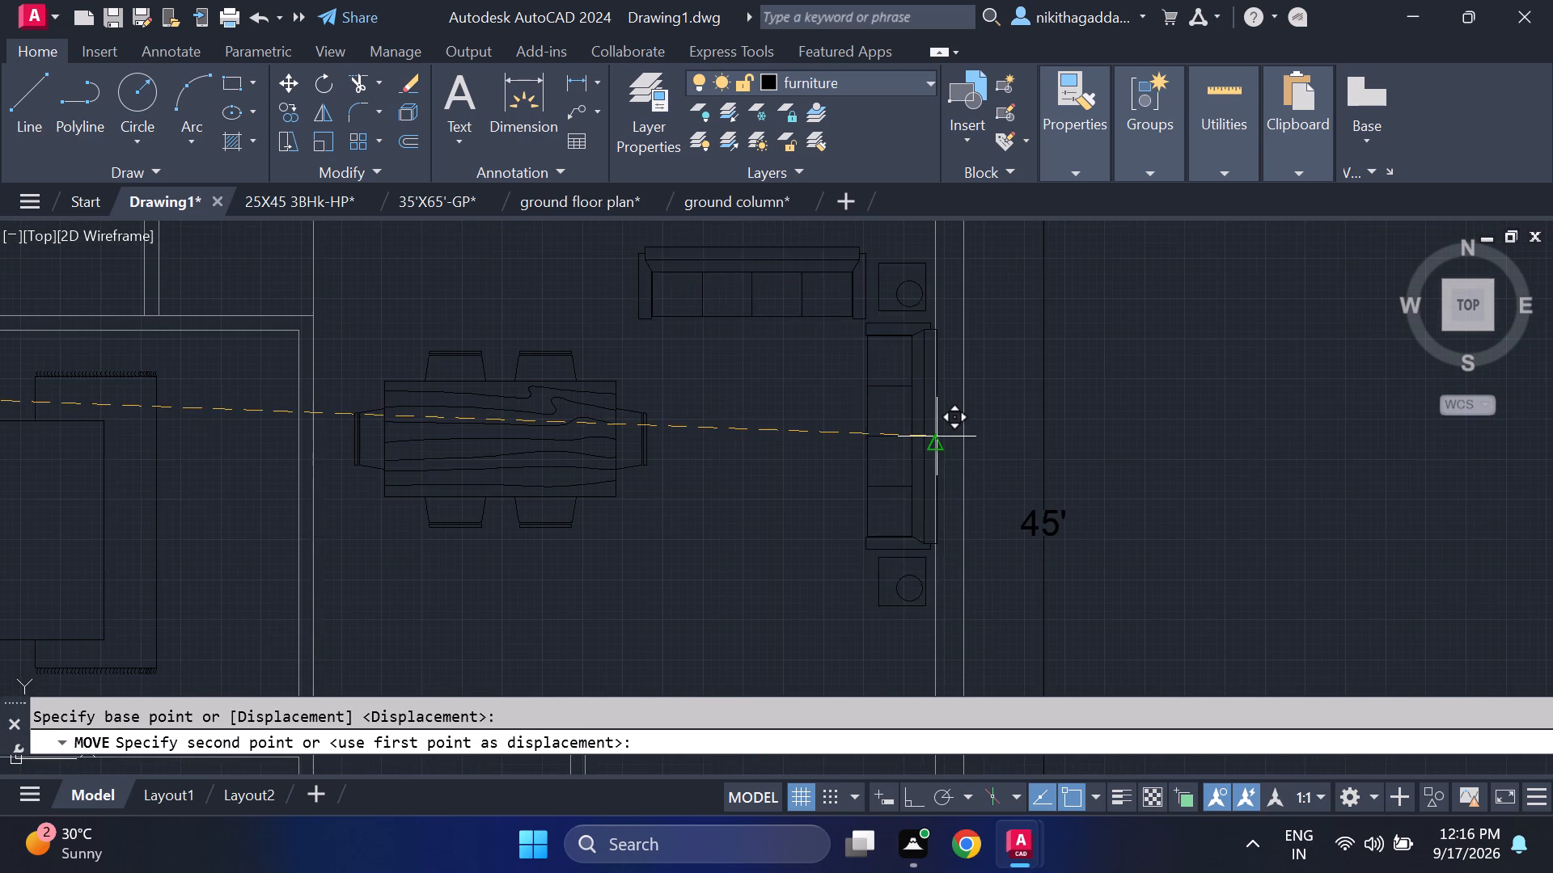
{"action": "middle_click_drag", "start_coordinate": [908, 407], "coordinate": [917, 527]}
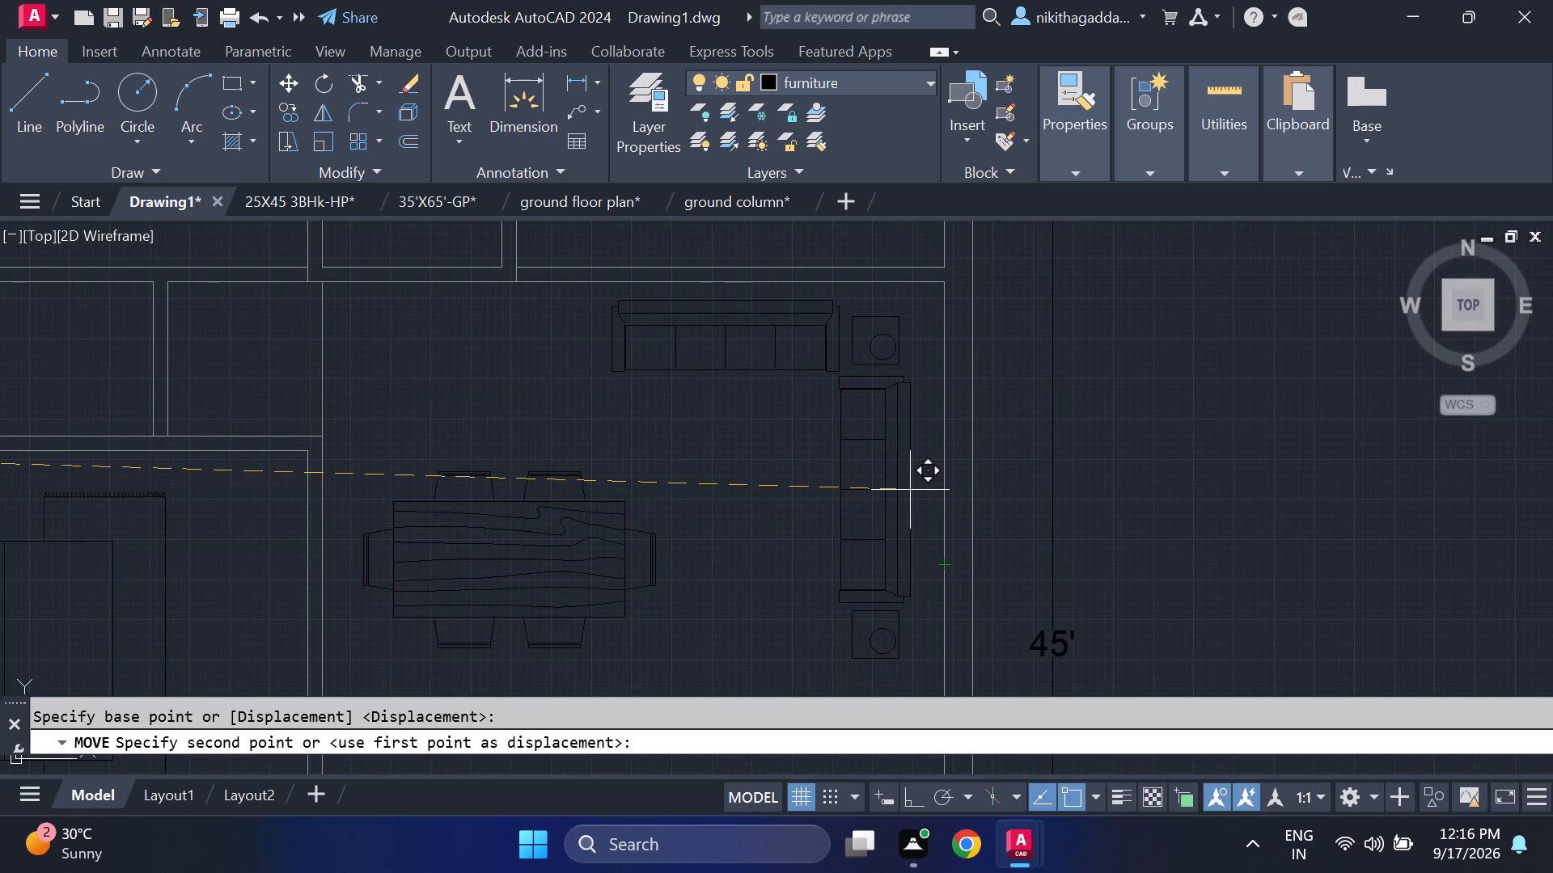
{"action": "left_click", "coordinate": [927, 490]}
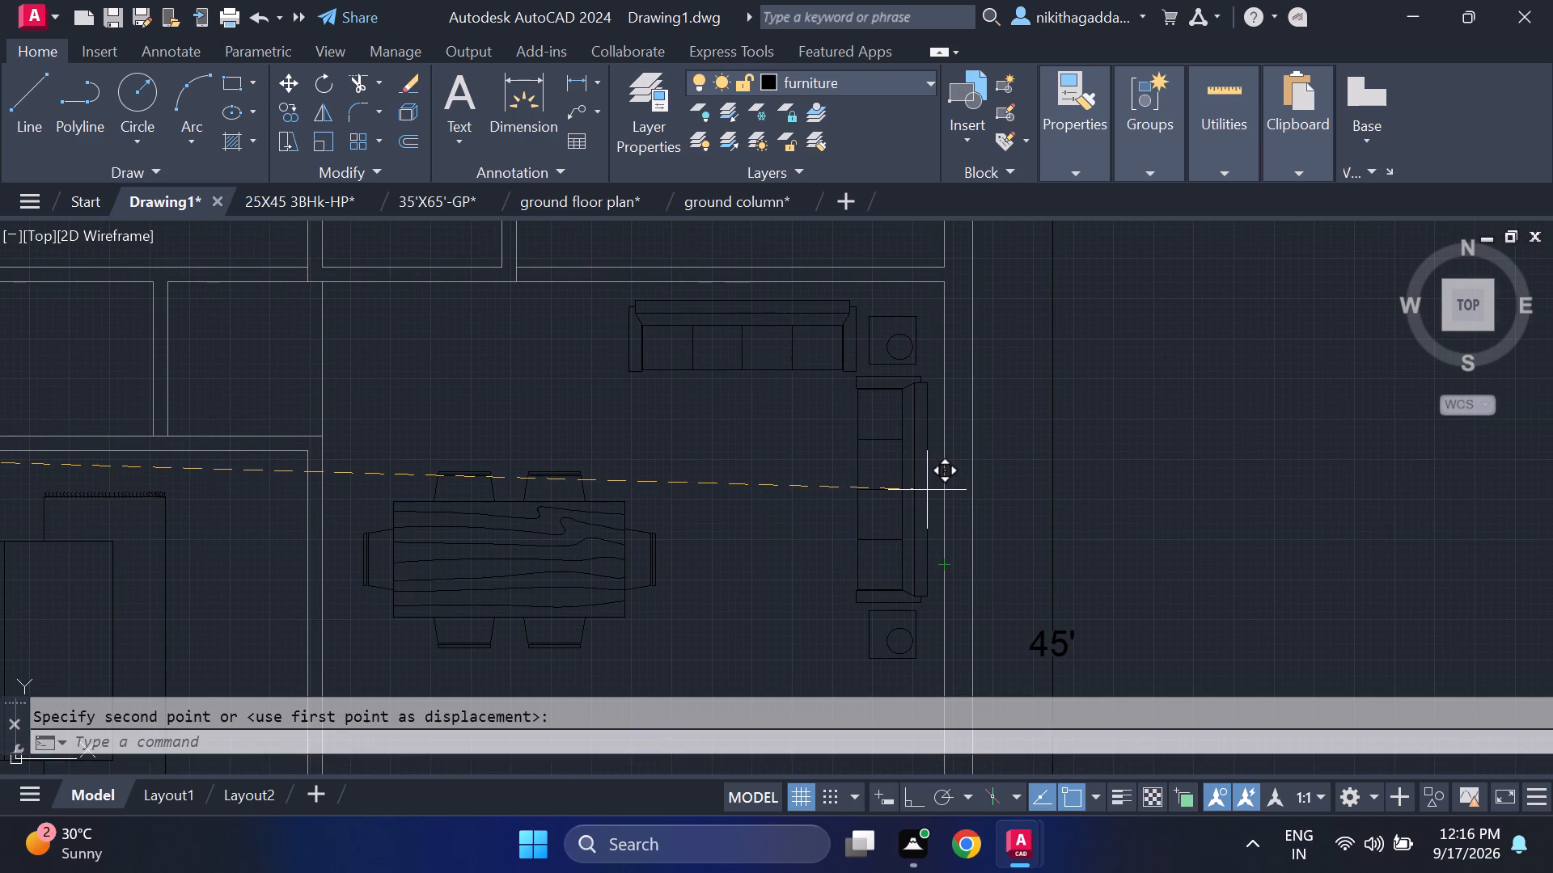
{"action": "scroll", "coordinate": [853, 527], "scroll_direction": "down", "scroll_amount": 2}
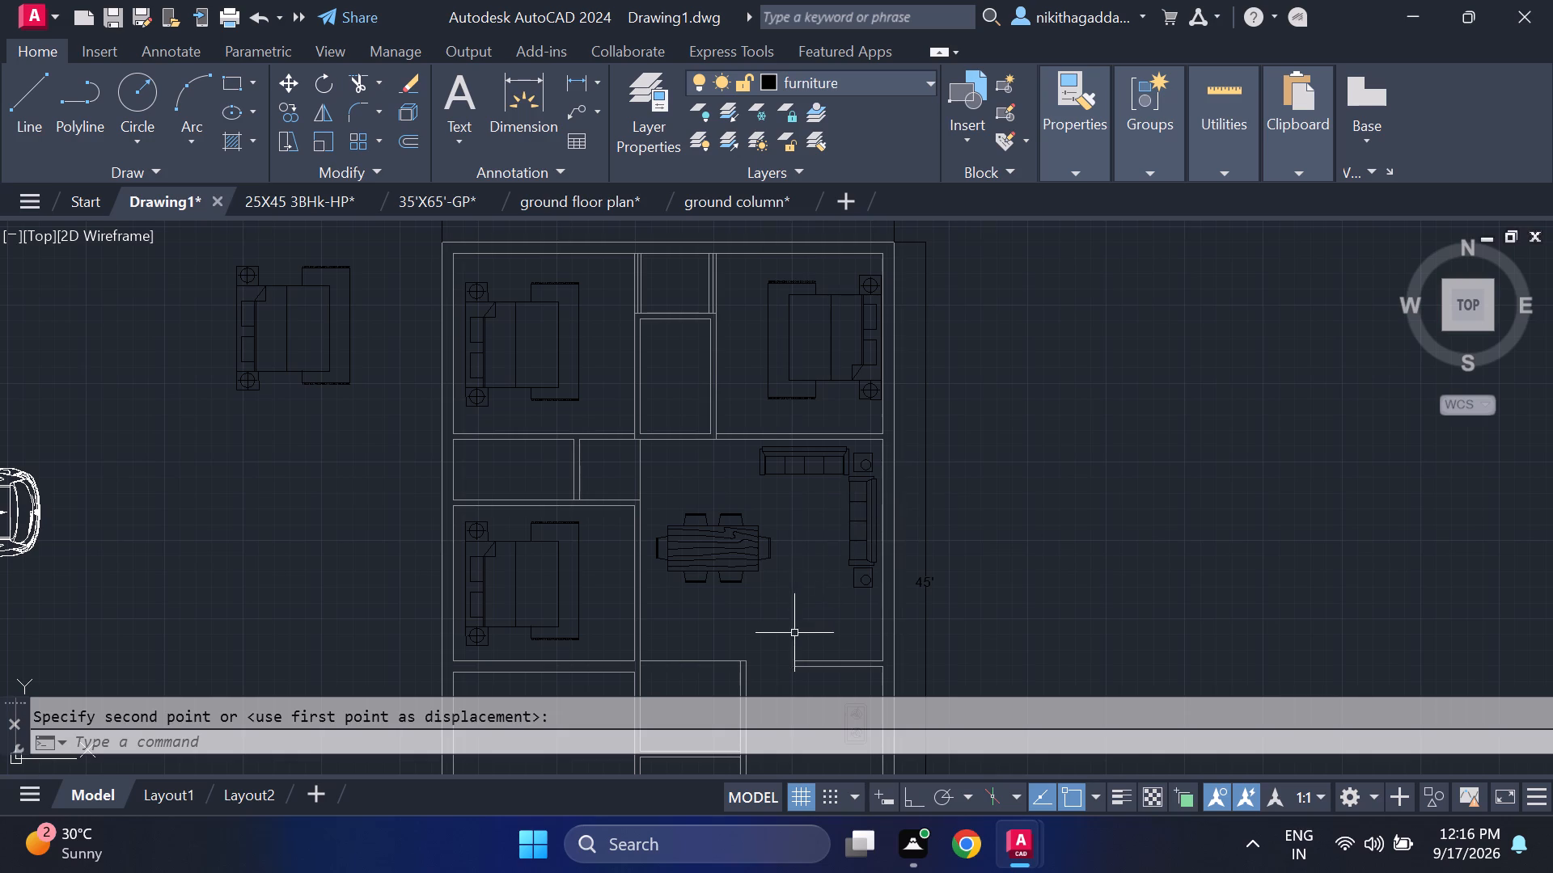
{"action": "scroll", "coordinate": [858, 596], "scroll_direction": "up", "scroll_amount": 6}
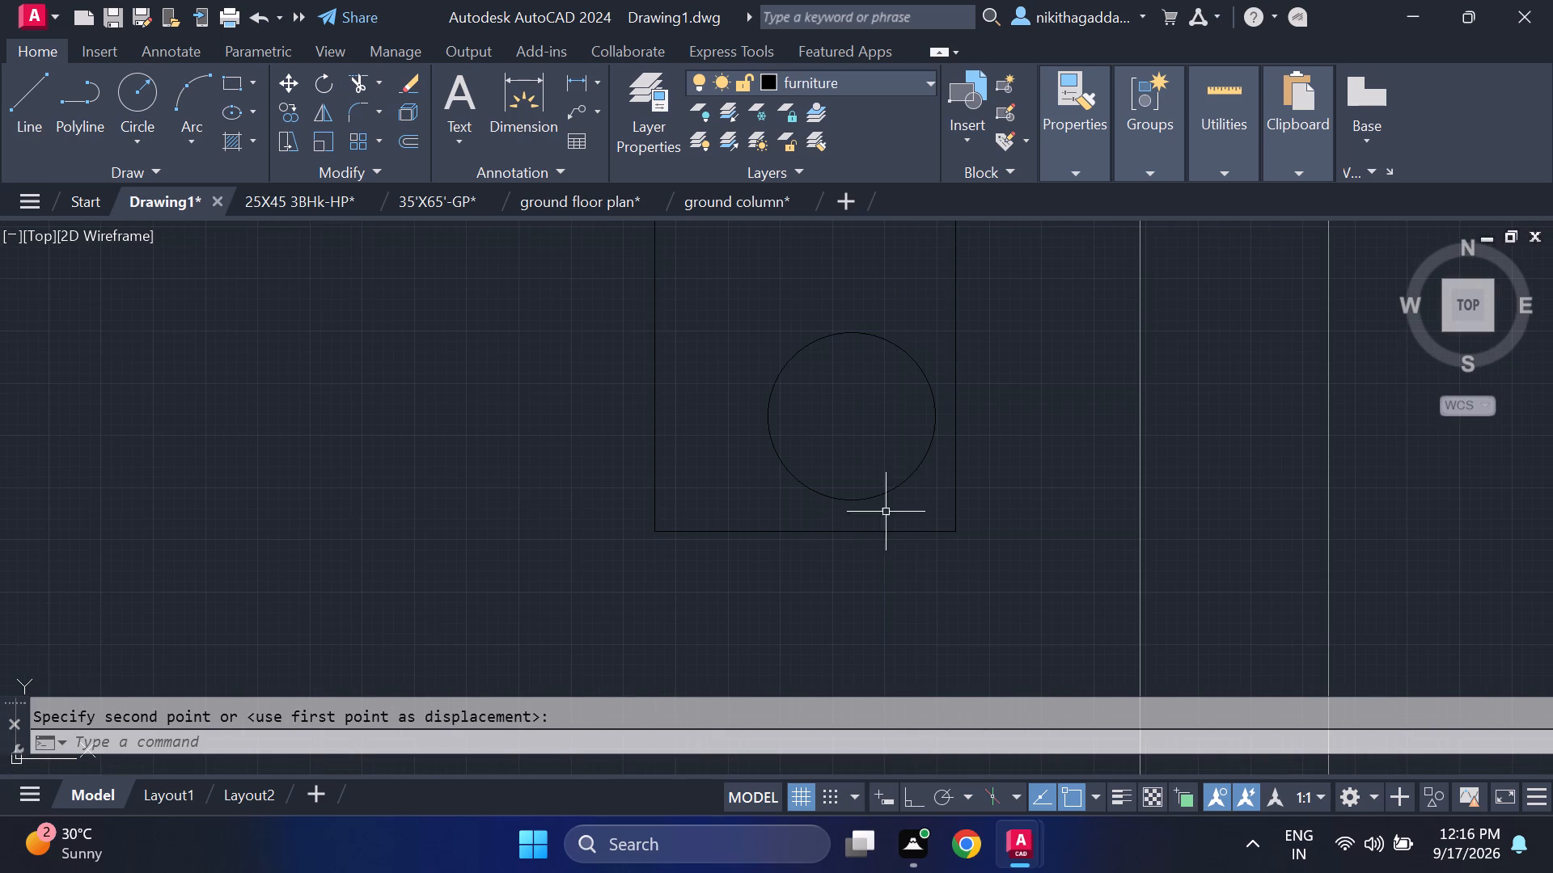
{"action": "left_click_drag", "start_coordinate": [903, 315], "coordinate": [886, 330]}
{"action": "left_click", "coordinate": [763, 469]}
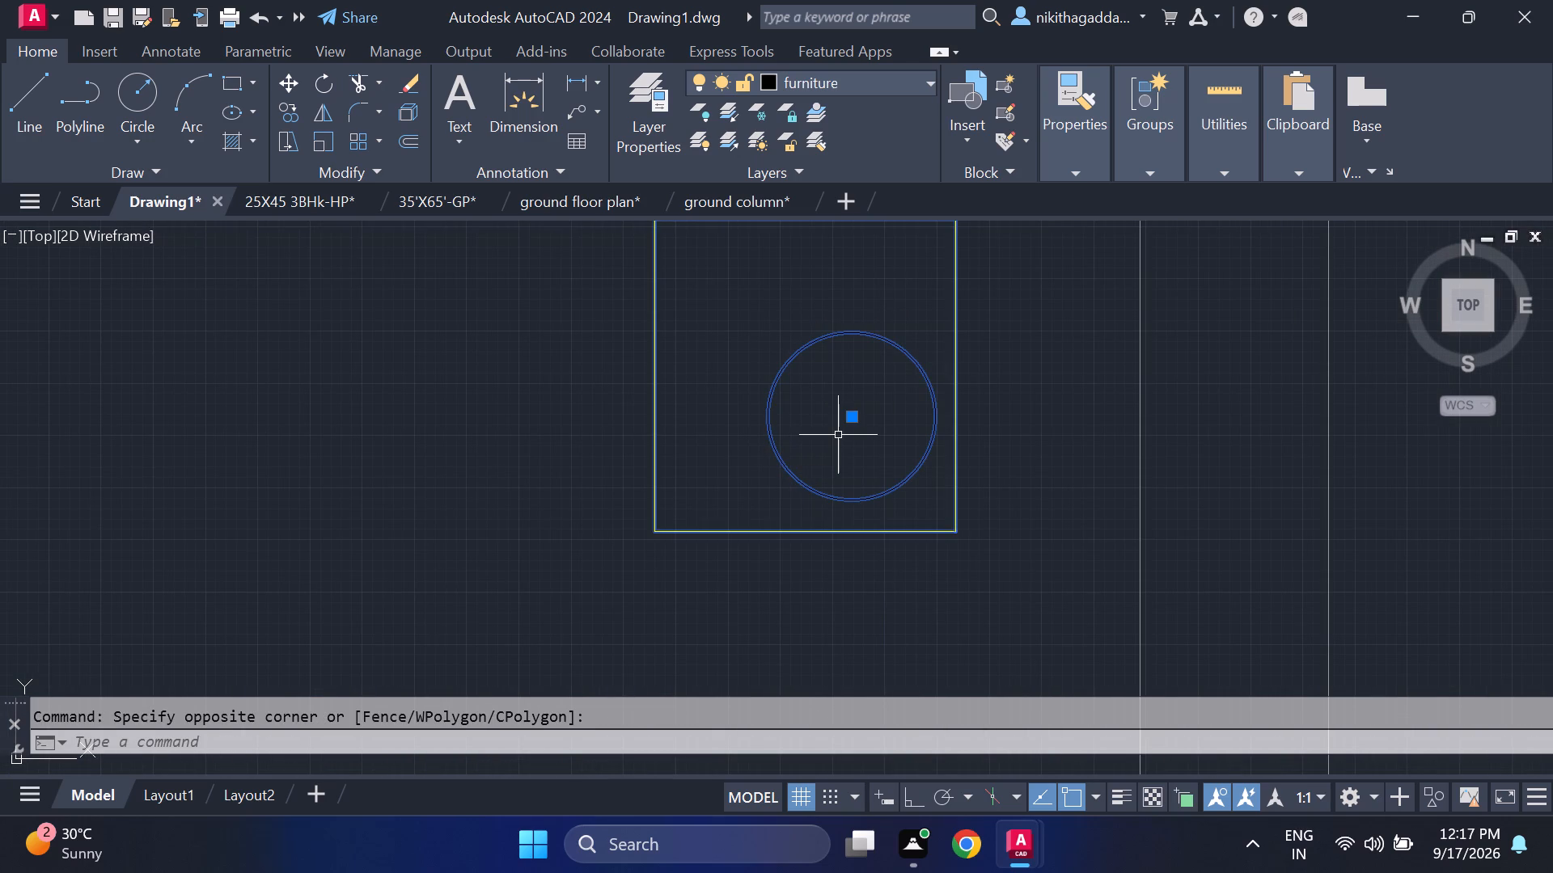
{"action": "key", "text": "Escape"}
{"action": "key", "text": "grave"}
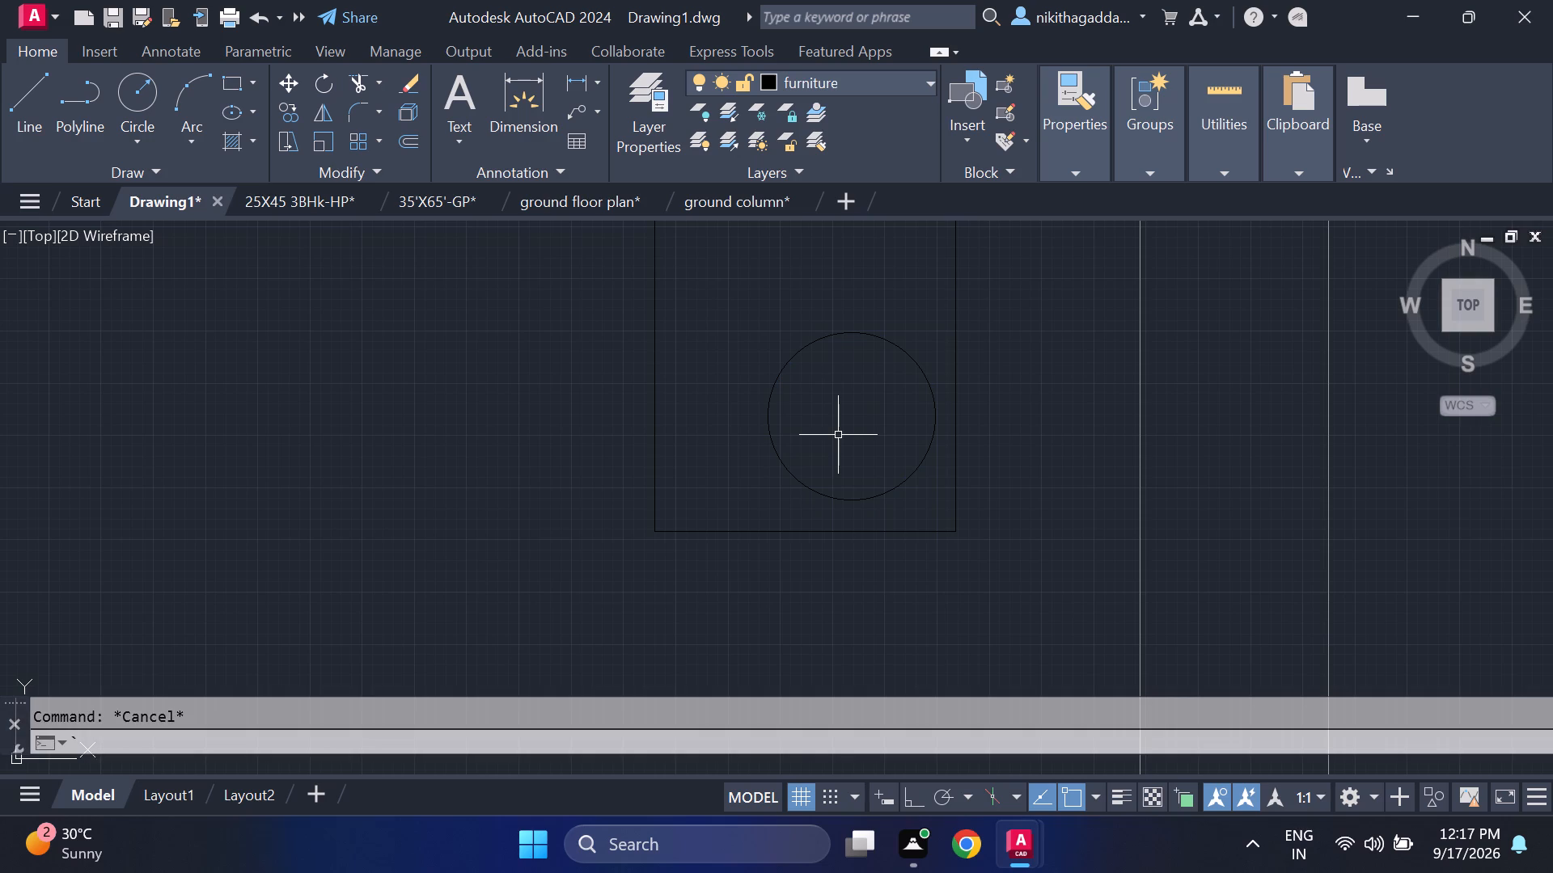
Examine the placed sofa set in the living room and the loose furniture left of the floor plan.
{"action": "scroll", "coordinate": [751, 483], "scroll_direction": "down", "scroll_amount": 4}
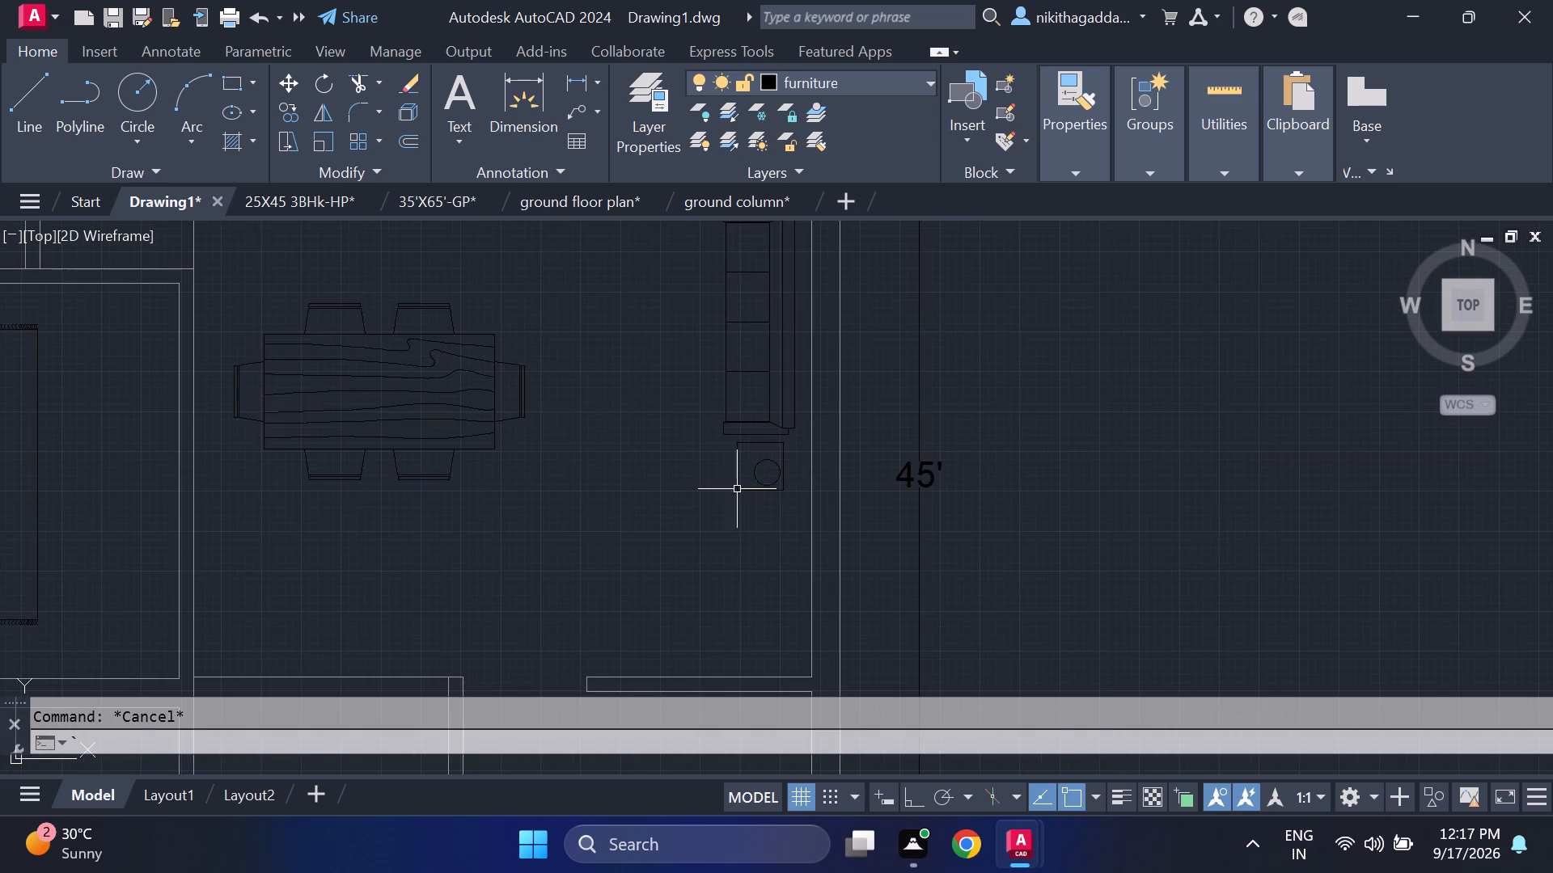
{"action": "middle_click_drag", "start_coordinate": [730, 487], "coordinate": [732, 622]}
{"action": "middle_click", "coordinate": [732, 622]}
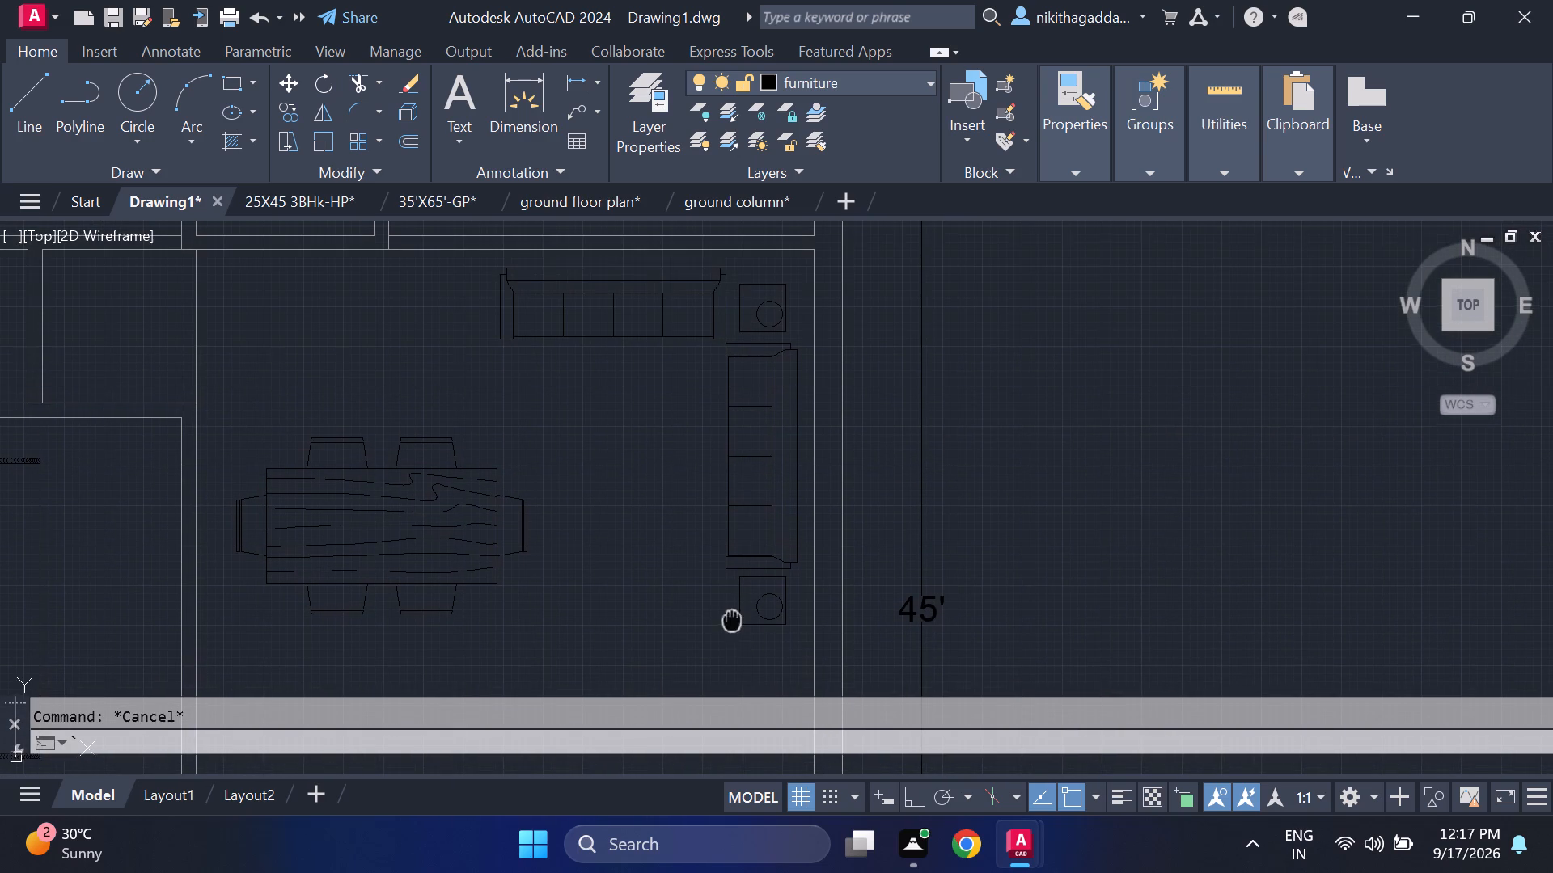
{"action": "scroll", "coordinate": [756, 575], "scroll_direction": "down", "scroll_amount": 3}
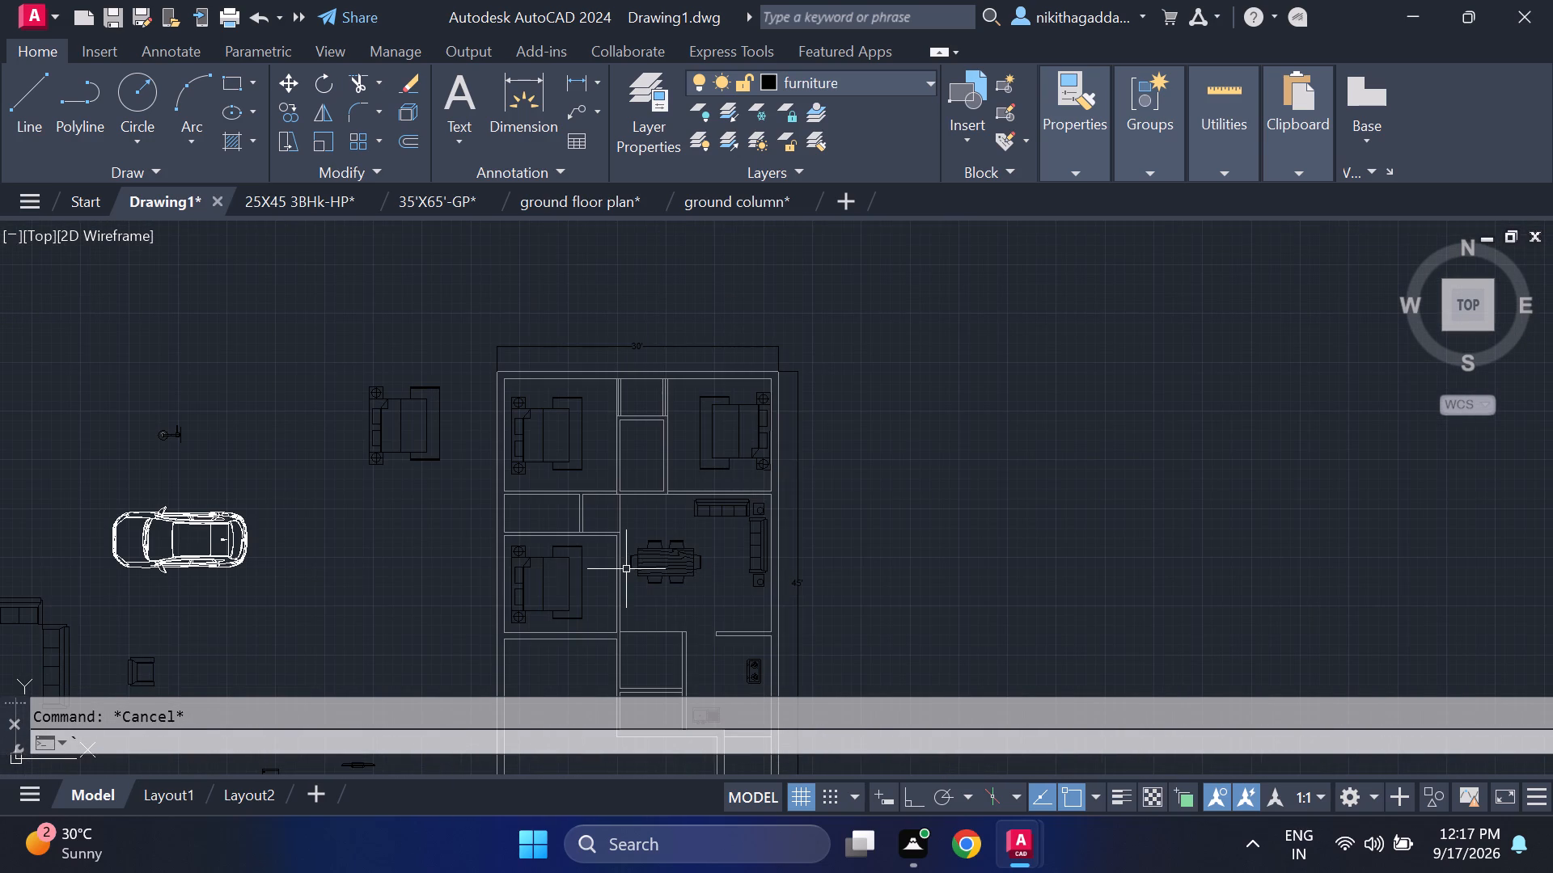
{"action": "middle_click_drag", "start_coordinate": [715, 575], "coordinate": [1040, 458]}
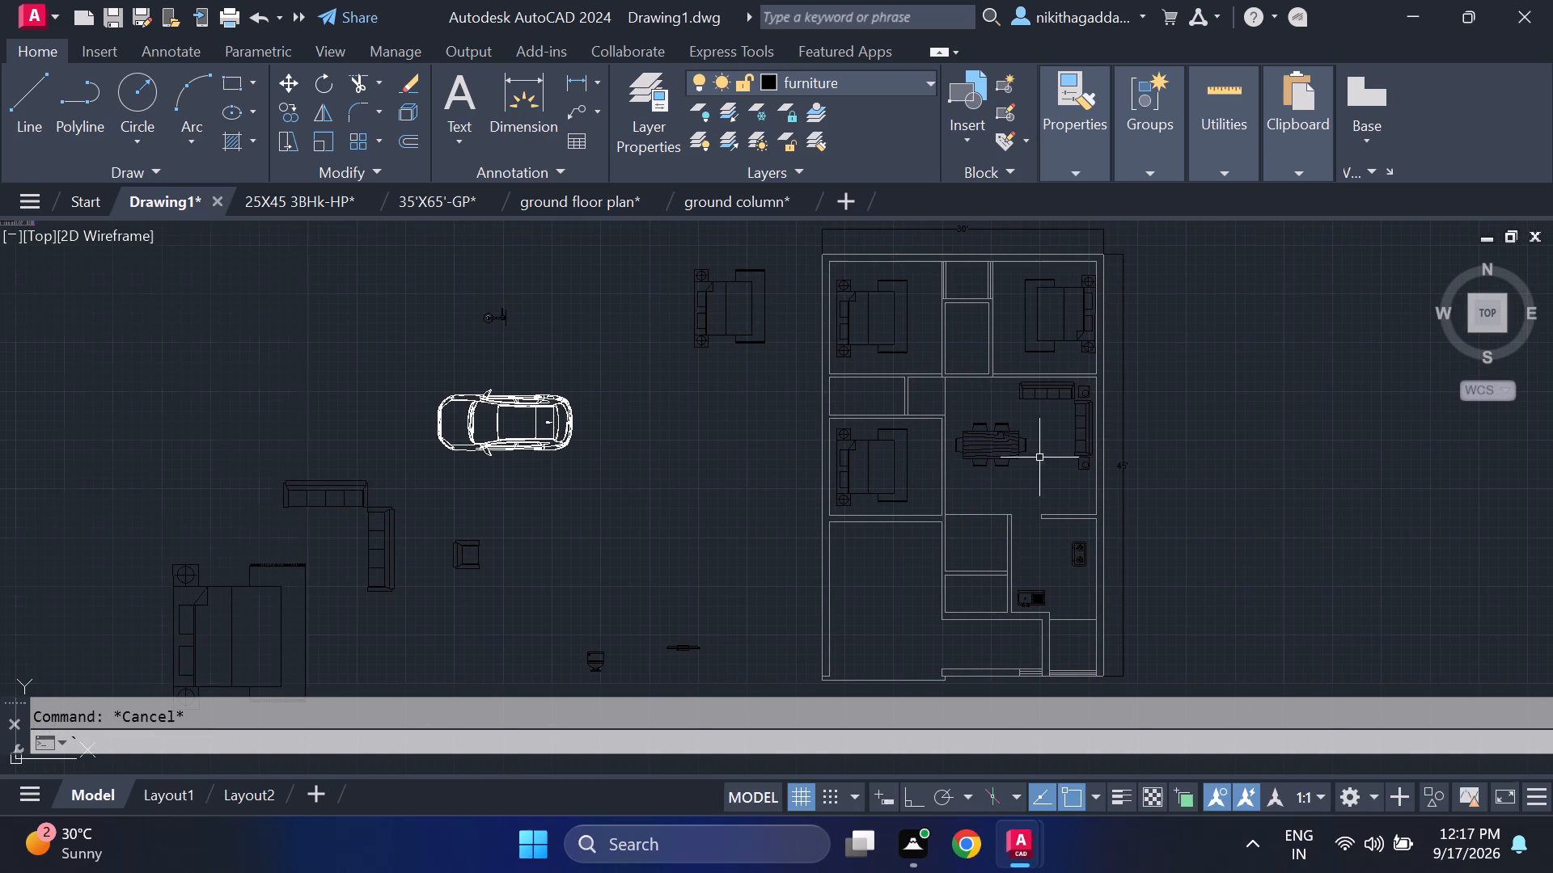
{"action": "middle_click_drag", "start_coordinate": [310, 556], "coordinate": [768, 536]}
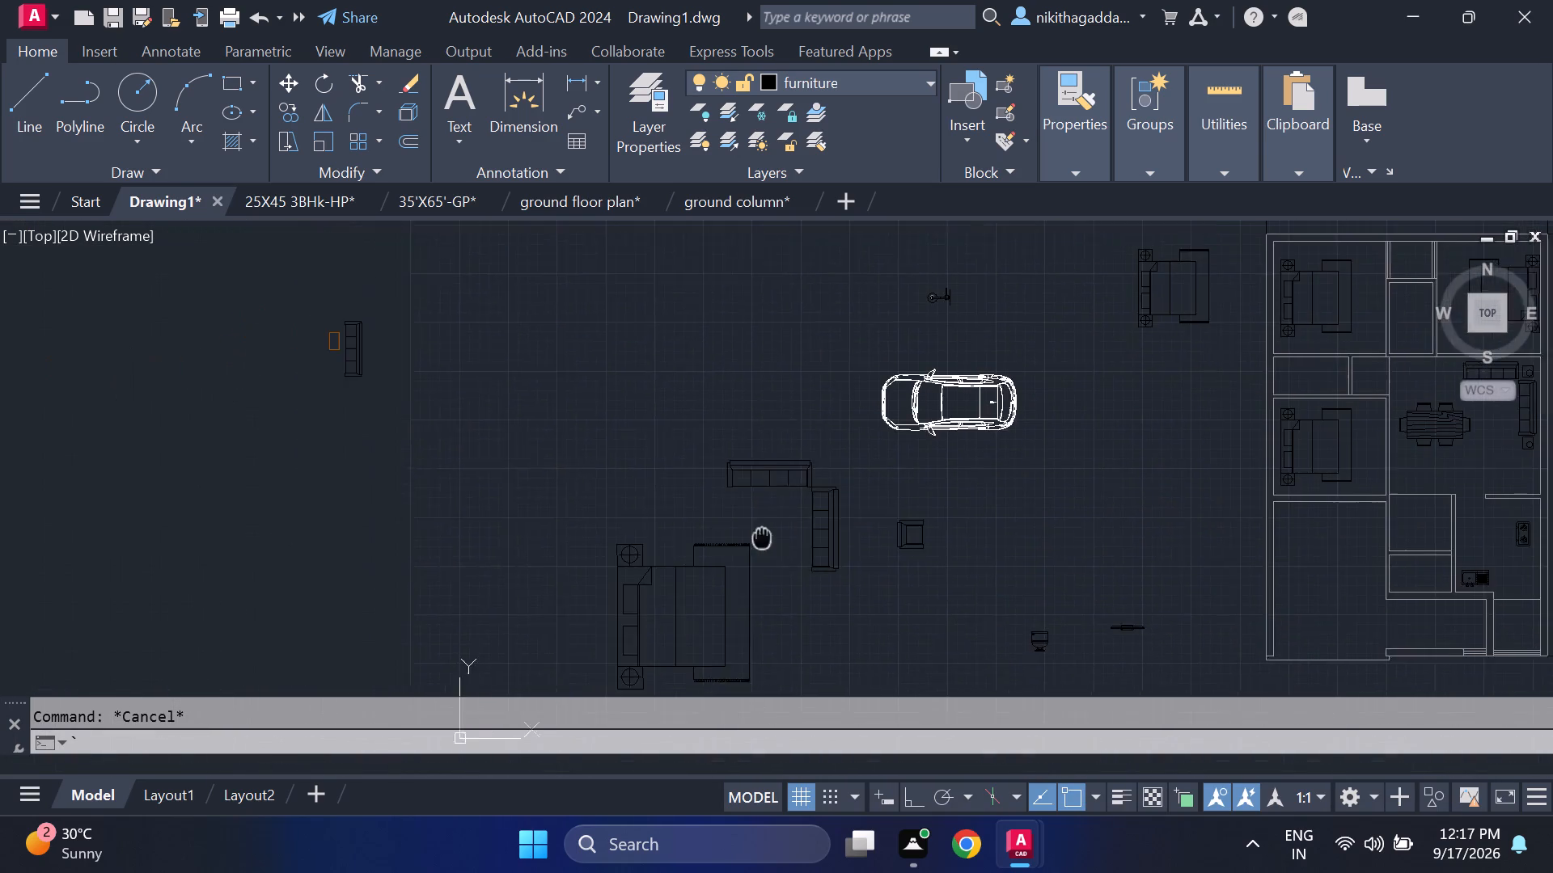
{"action": "middle_click_drag", "start_coordinate": [768, 536], "coordinate": [828, 563]}
{"action": "scroll", "coordinate": [367, 334], "scroll_direction": "up", "scroll_amount": 2}
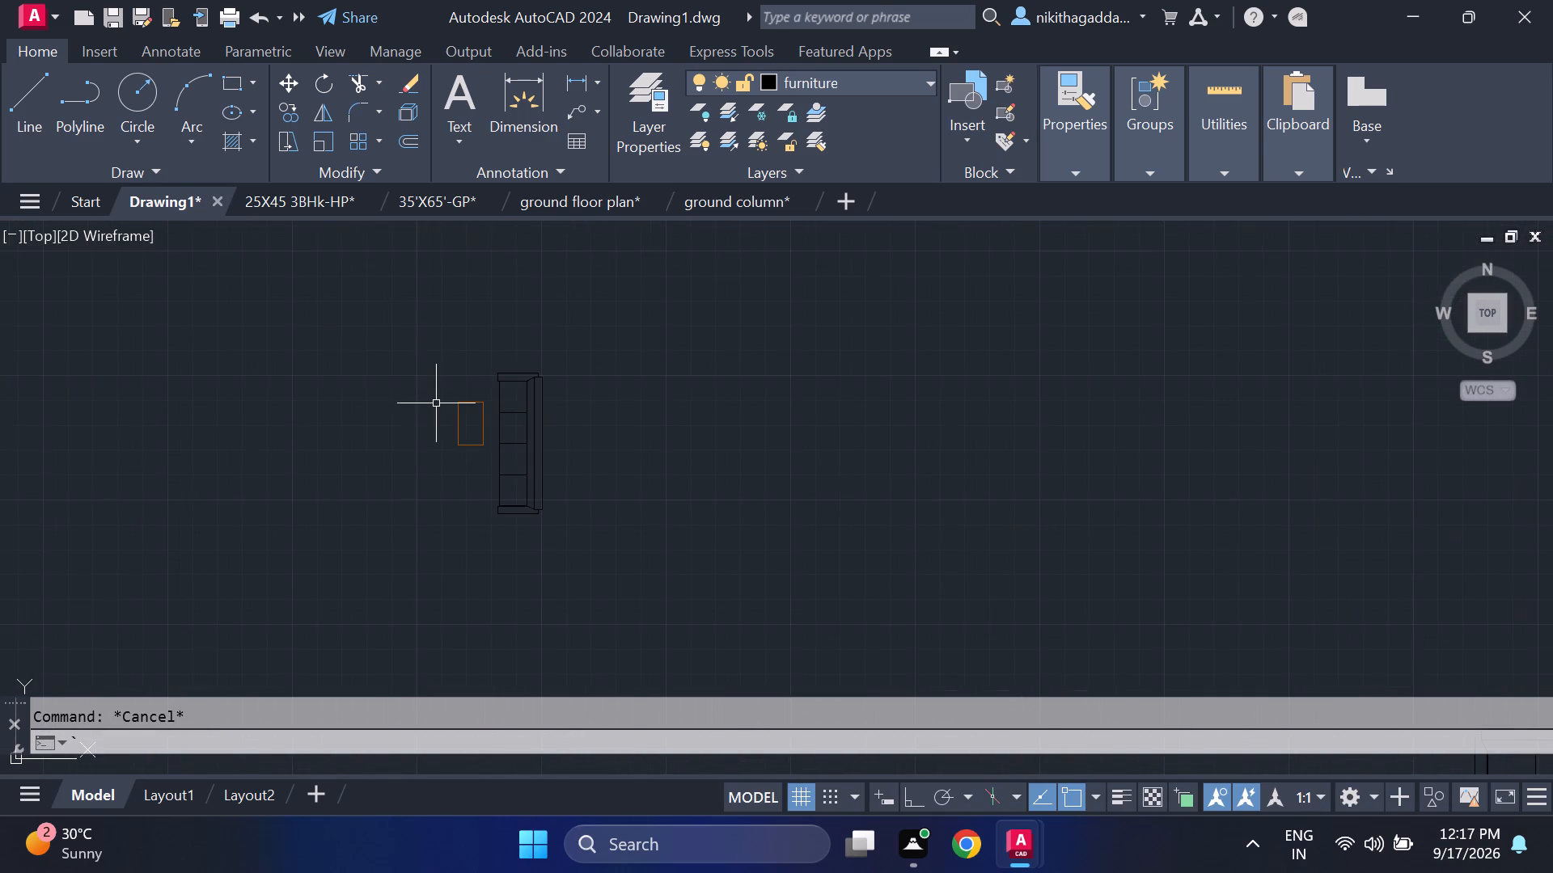
{"action": "scroll", "coordinate": [436, 404], "scroll_direction": "up", "scroll_amount": 1}
{"action": "scroll", "coordinate": [577, 389], "scroll_direction": "down", "scroll_amount": 2}
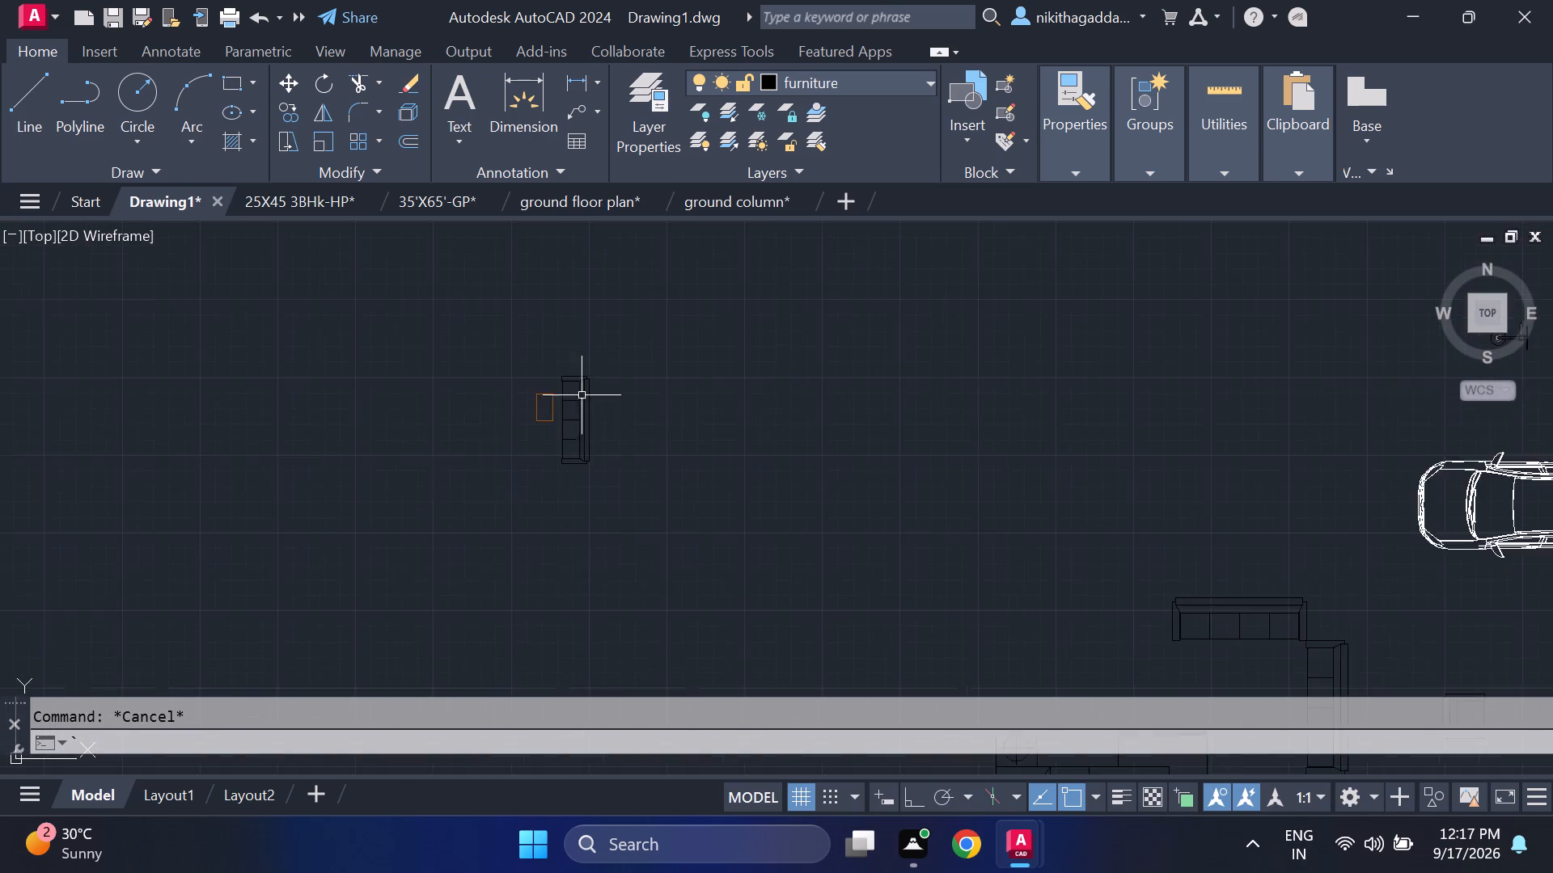
{"action": "scroll", "coordinate": [586, 400], "scroll_direction": "down", "scroll_amount": 1}
{"action": "scroll", "coordinate": [930, 478], "scroll_direction": "down", "scroll_amount": 2}
{"action": "scroll", "coordinate": [1073, 604], "scroll_direction": "up", "scroll_amount": 2}
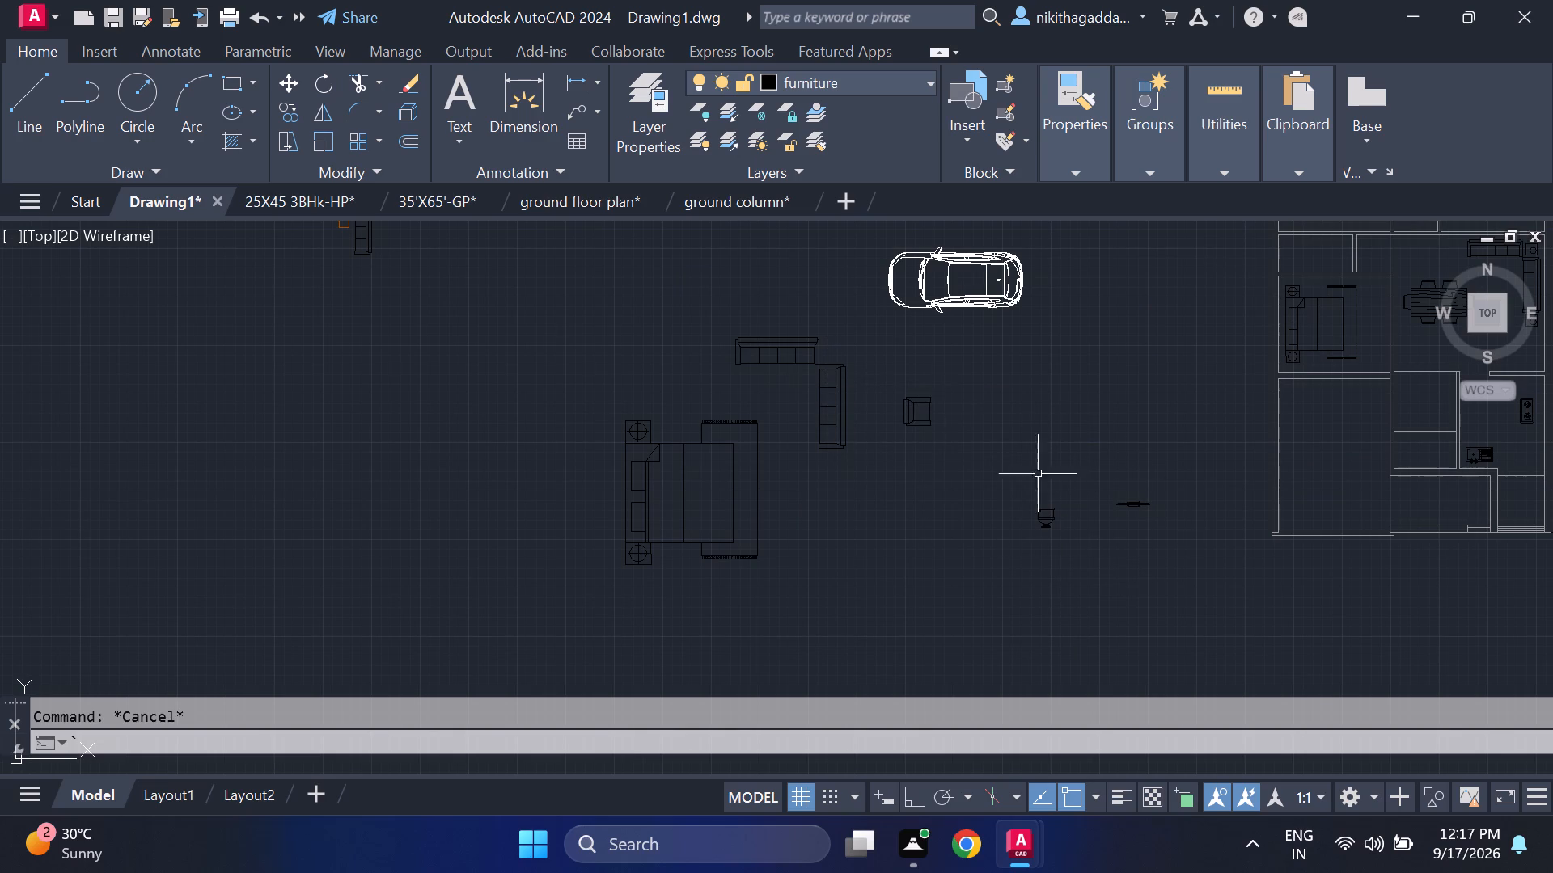
{"action": "scroll", "coordinate": [1134, 482], "scroll_direction": "down", "scroll_amount": 1}
{"action": "scroll", "coordinate": [1383, 366], "scroll_direction": "up", "scroll_amount": 3}
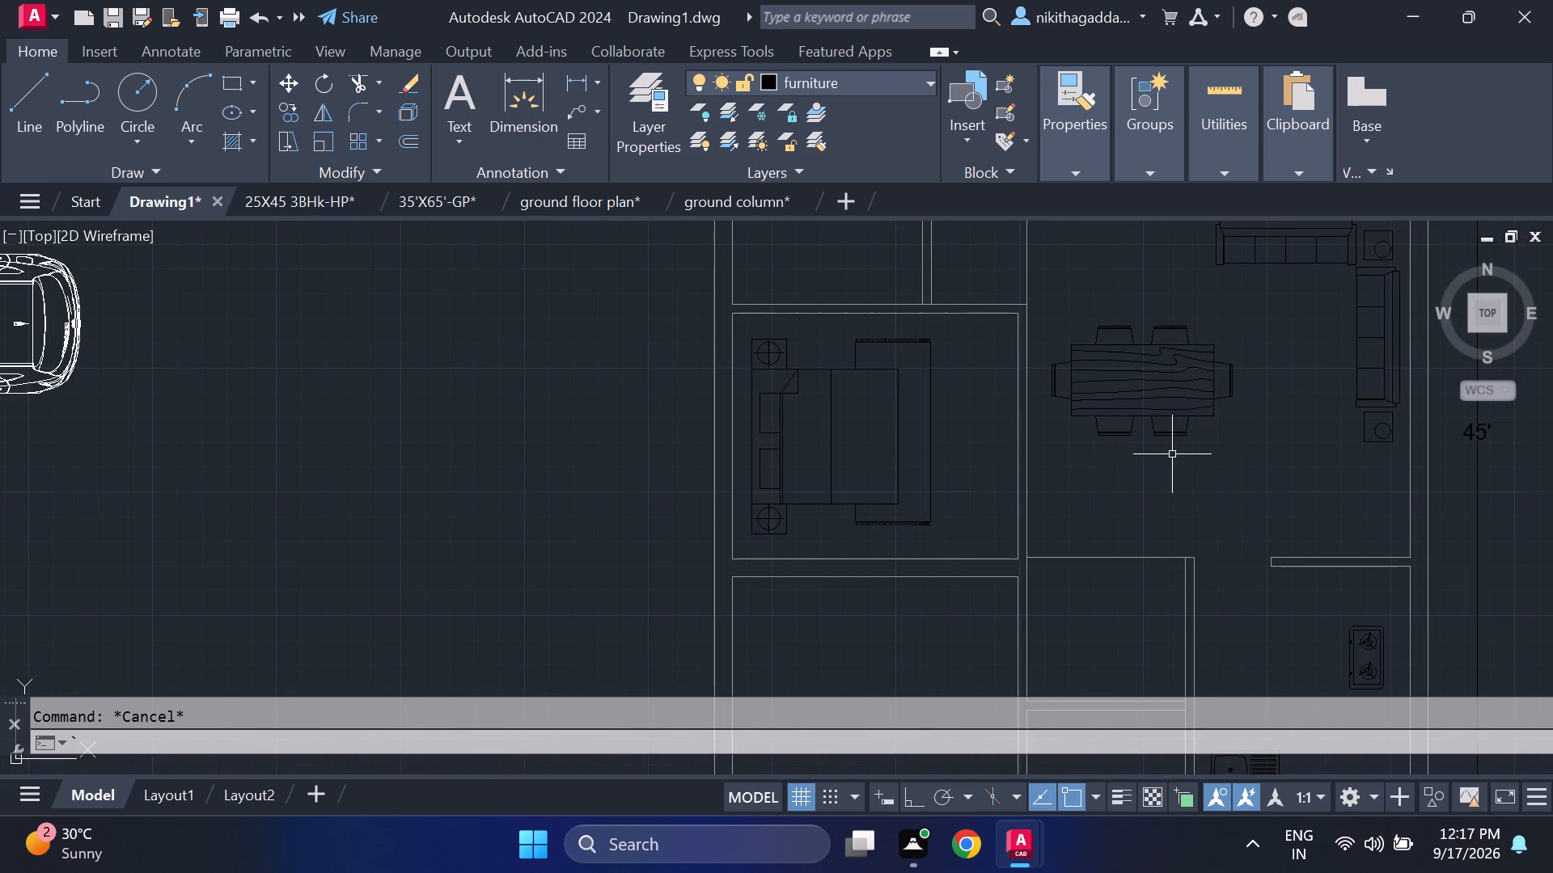
{"action": "middle_click_drag", "start_coordinate": [1211, 500], "coordinate": [1058, 616]}
{"action": "left_click", "coordinate": [1221, 342]}
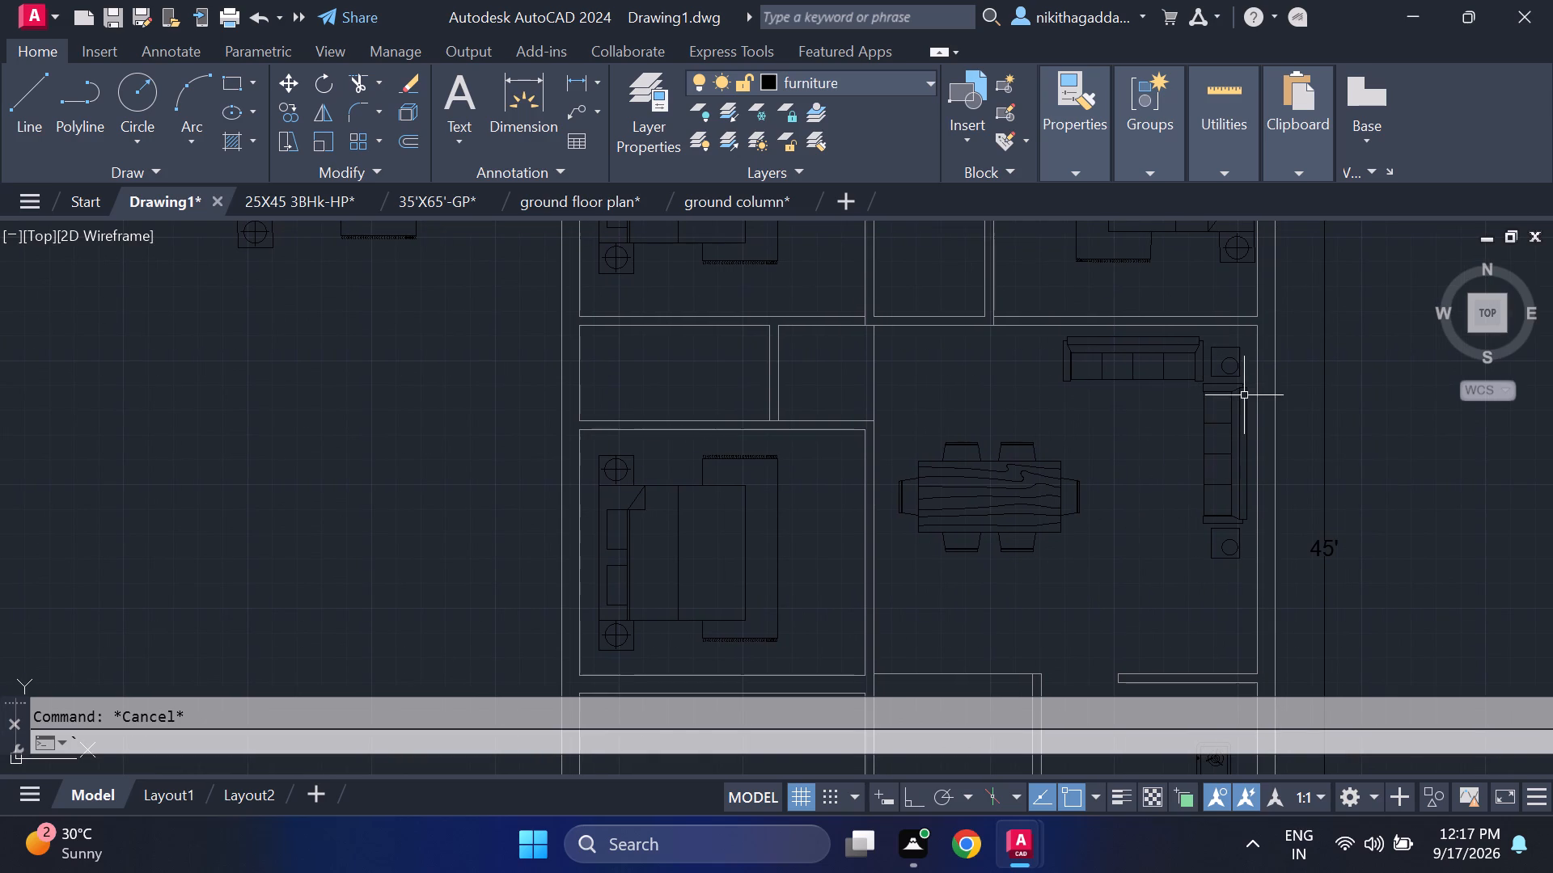
{"action": "left_click", "coordinate": [1217, 335]}
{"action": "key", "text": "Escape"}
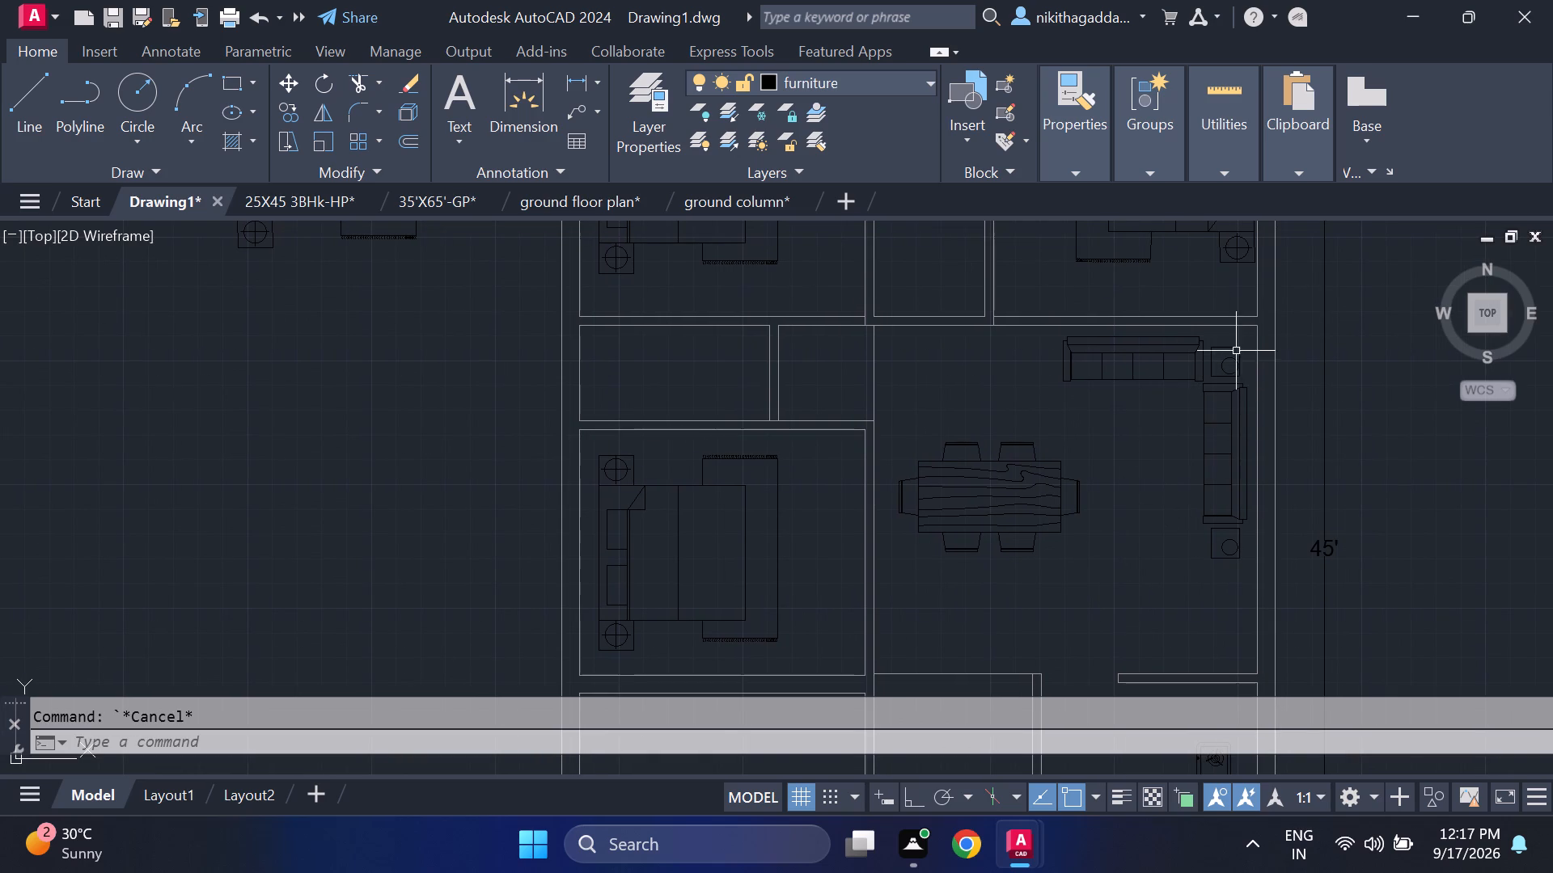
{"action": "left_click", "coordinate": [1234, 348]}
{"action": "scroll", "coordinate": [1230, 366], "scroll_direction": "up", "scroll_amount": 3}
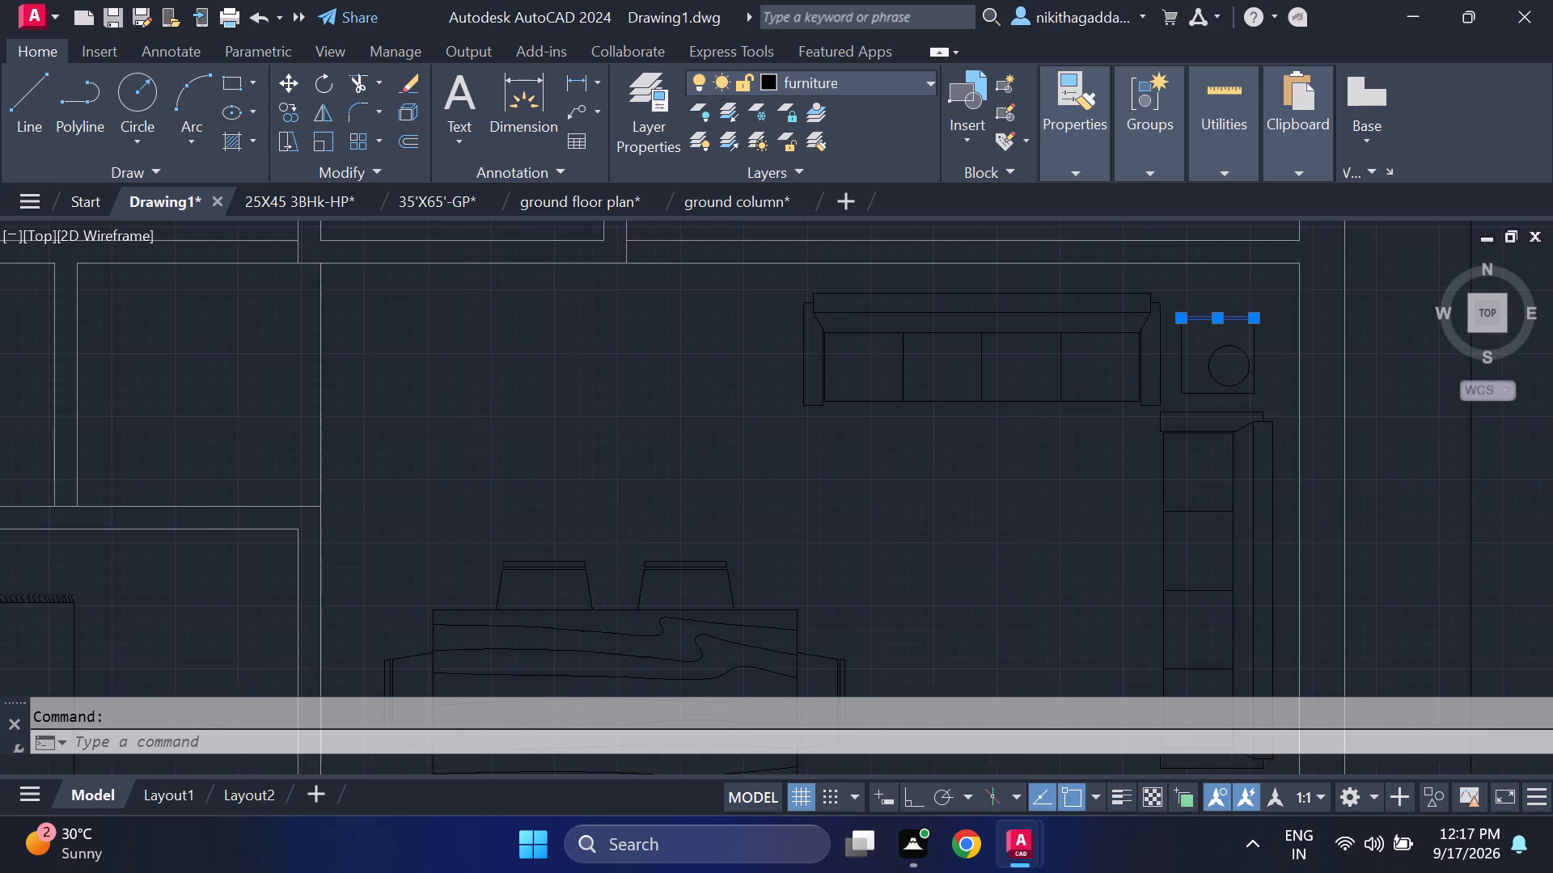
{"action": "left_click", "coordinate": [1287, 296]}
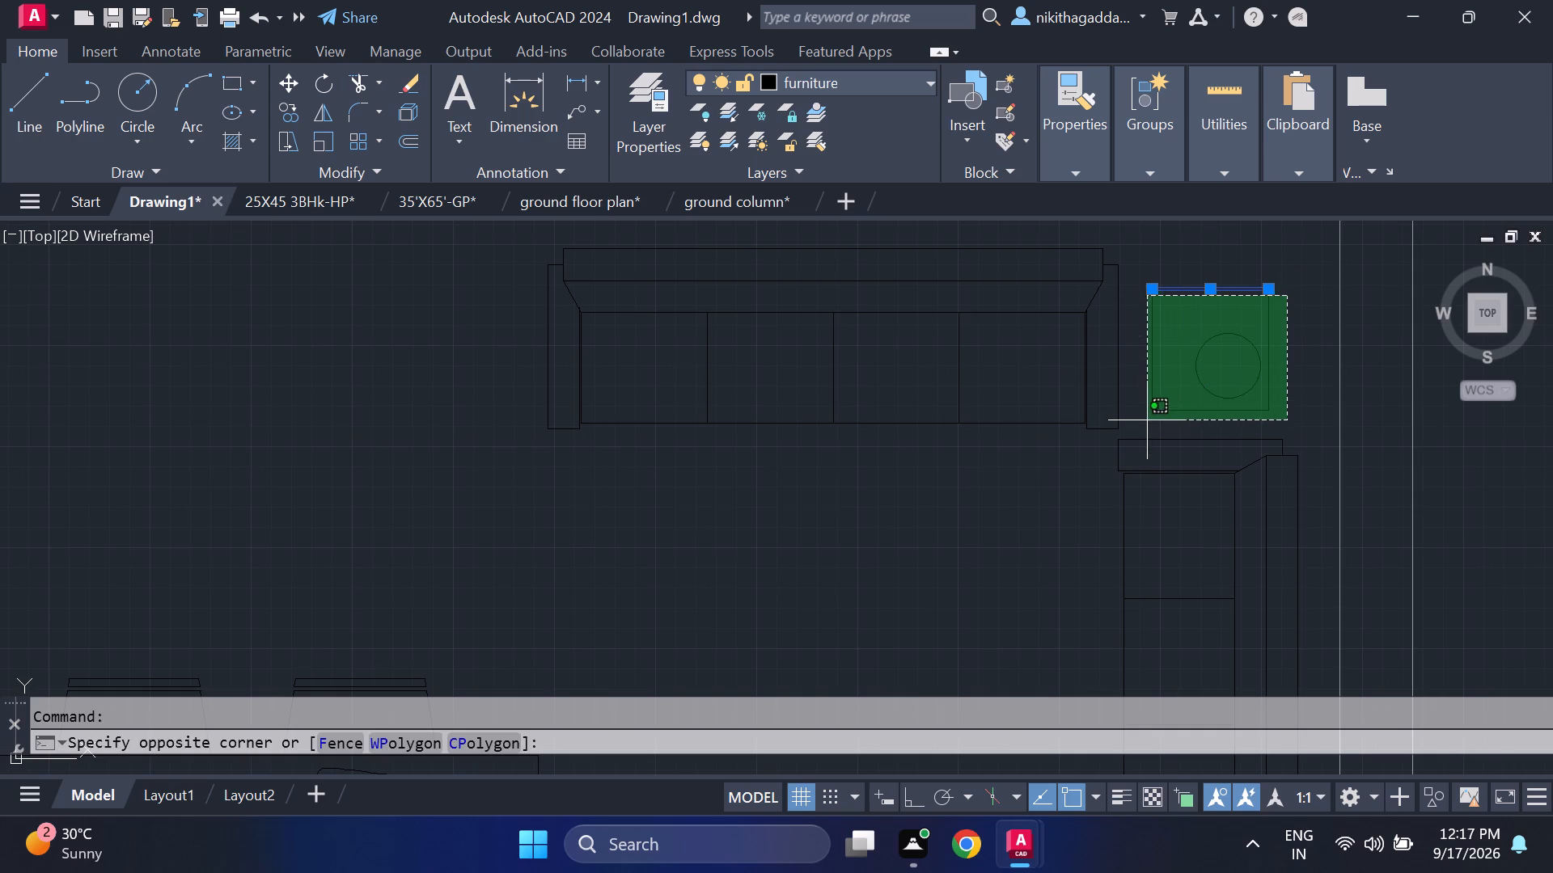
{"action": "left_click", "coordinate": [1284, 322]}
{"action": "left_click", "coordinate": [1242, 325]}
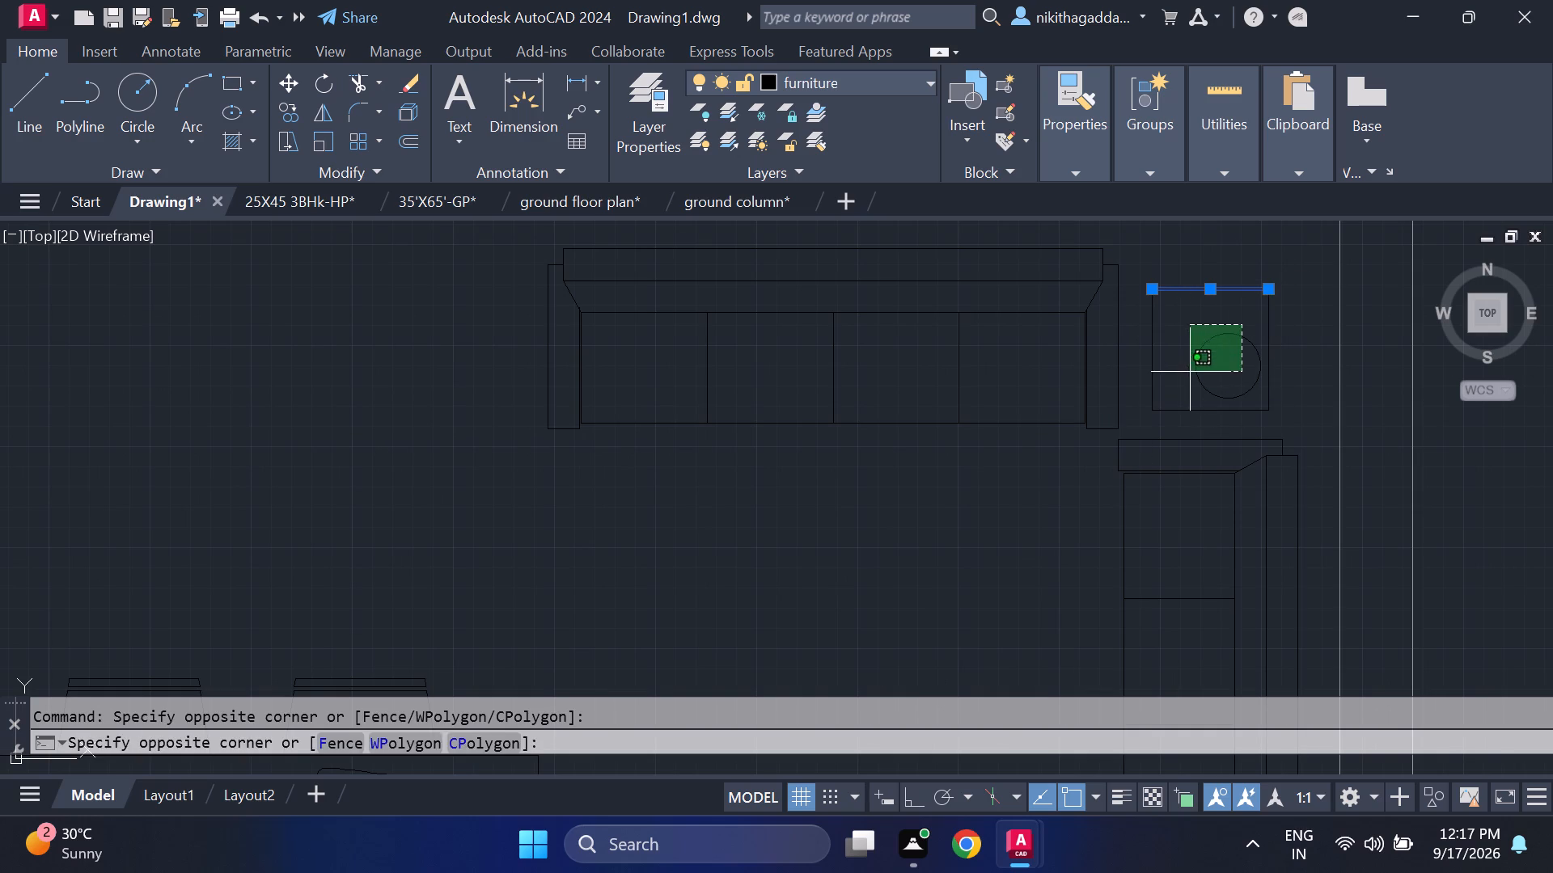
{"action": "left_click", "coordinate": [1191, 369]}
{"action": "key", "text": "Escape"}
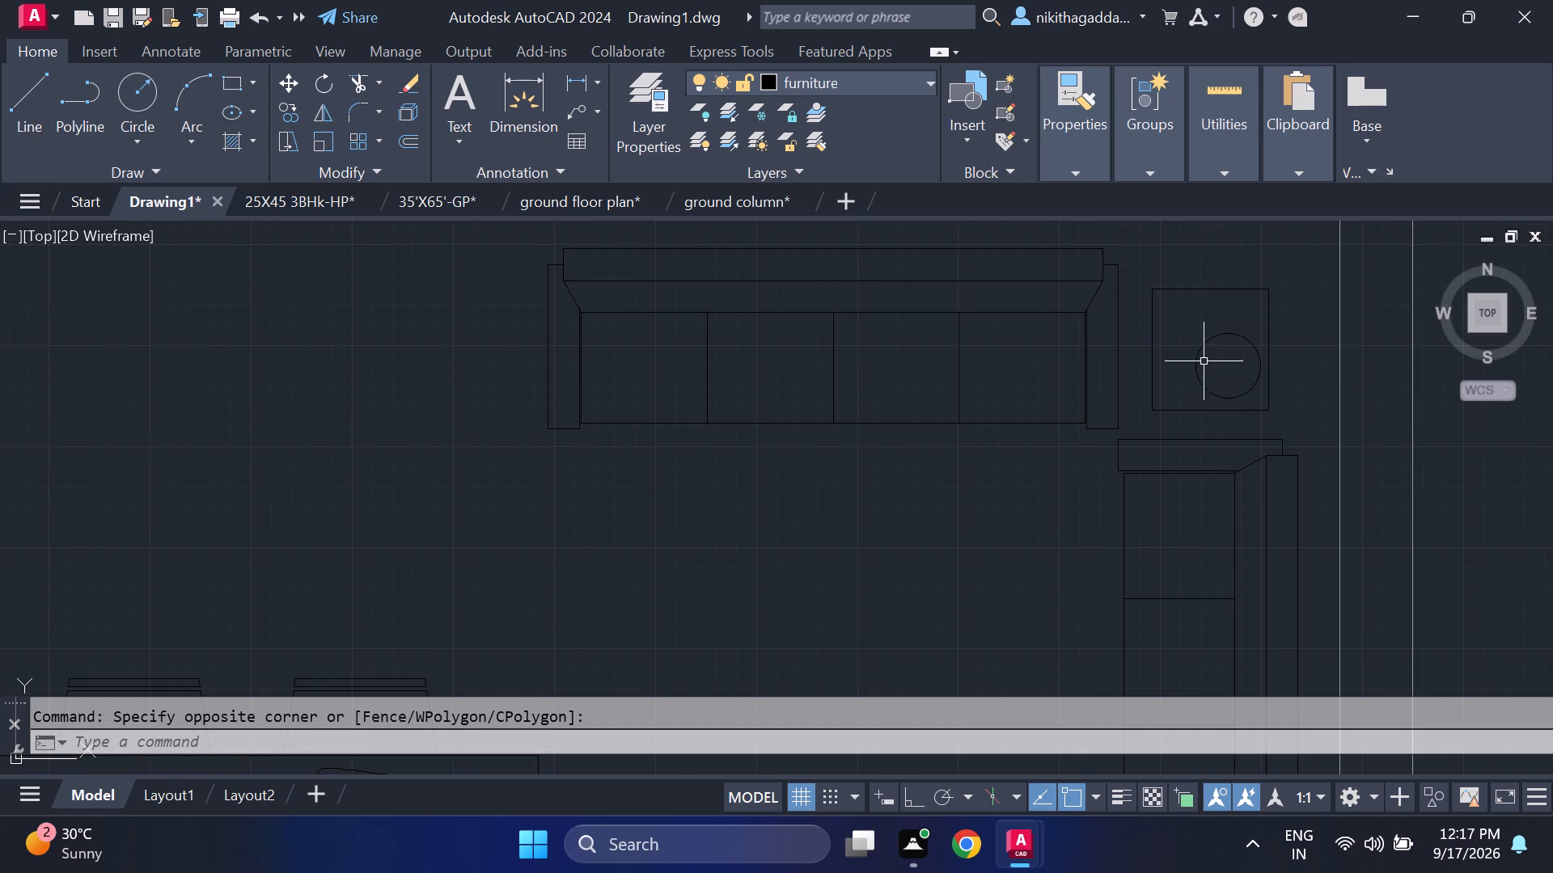
Delete the circles inside the two square side tables of the living room's sofa set.
{"action": "left_click", "coordinate": [1233, 331]}
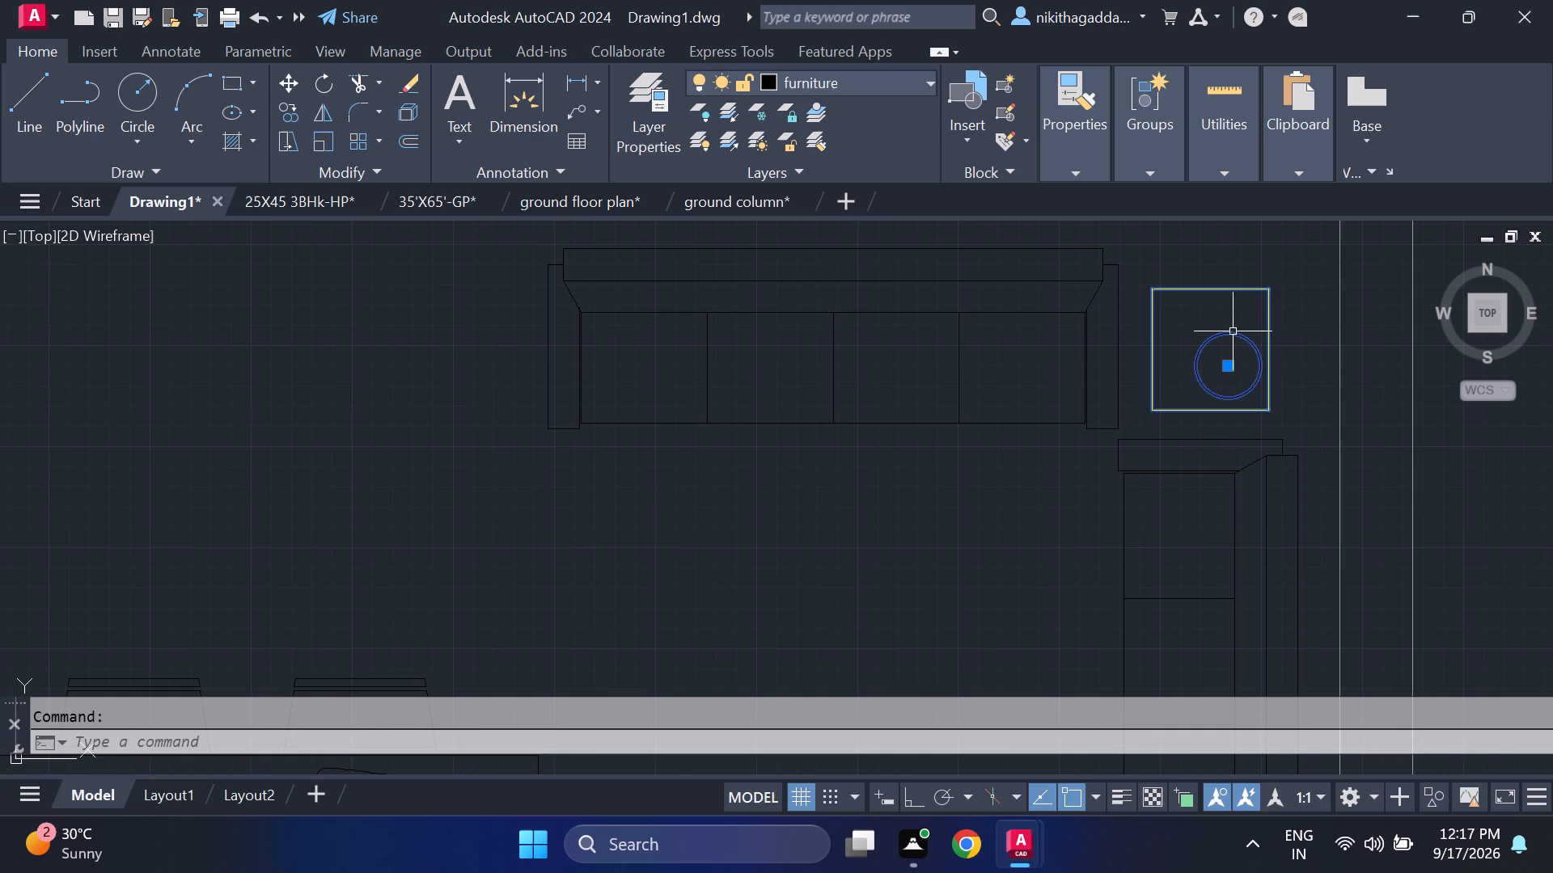
{"action": "key", "text": "Delete"}
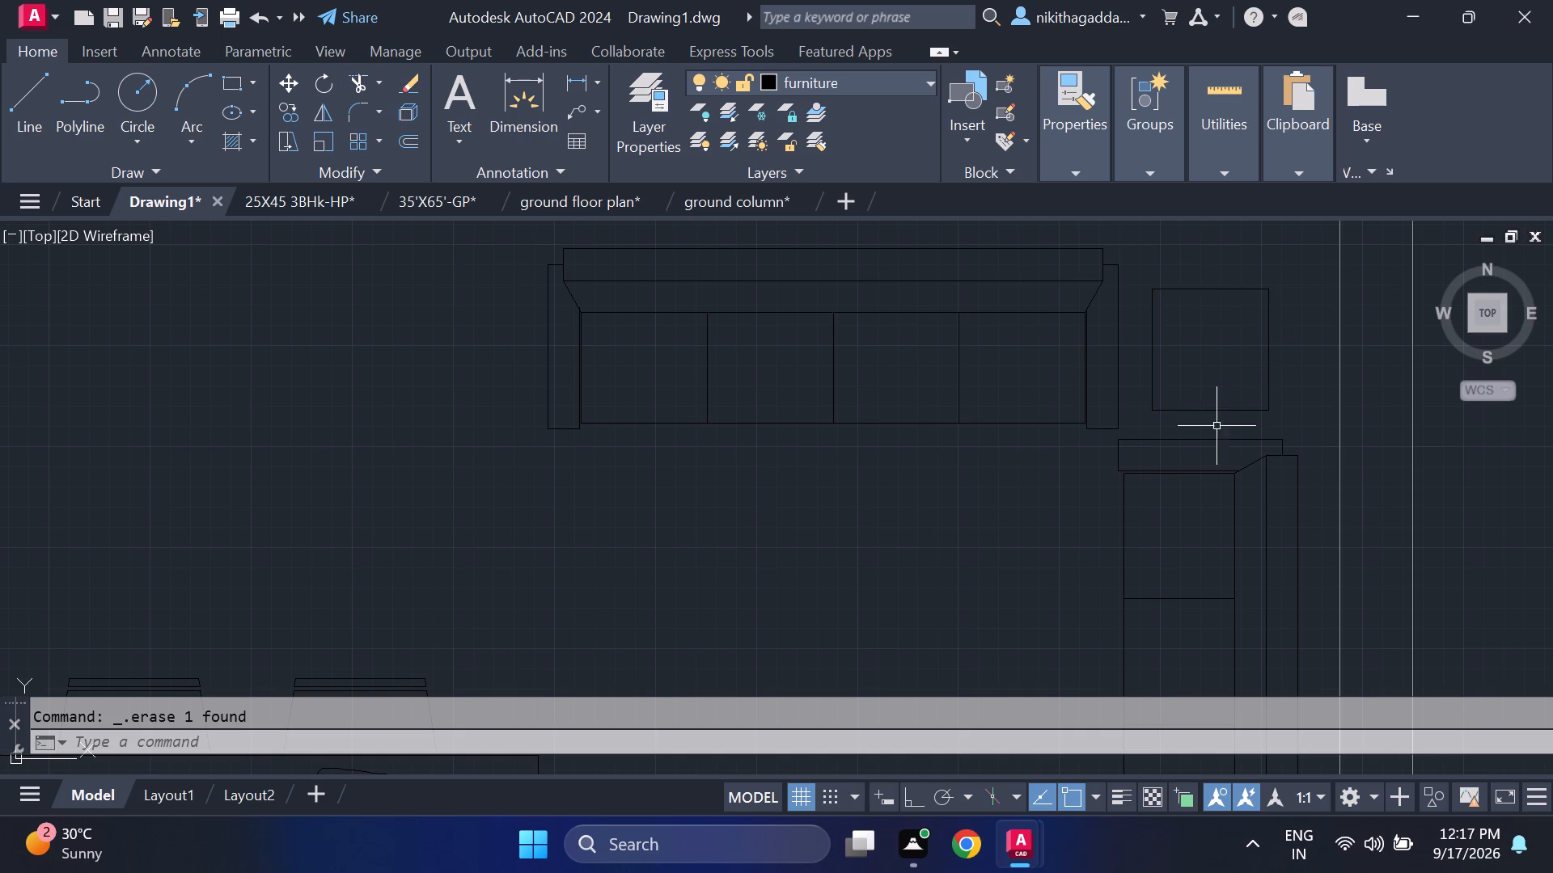
{"action": "scroll", "coordinate": [1204, 454], "scroll_direction": "down", "scroll_amount": 3}
{"action": "middle_click_drag", "start_coordinate": [1104, 556], "coordinate": [1042, 453]}
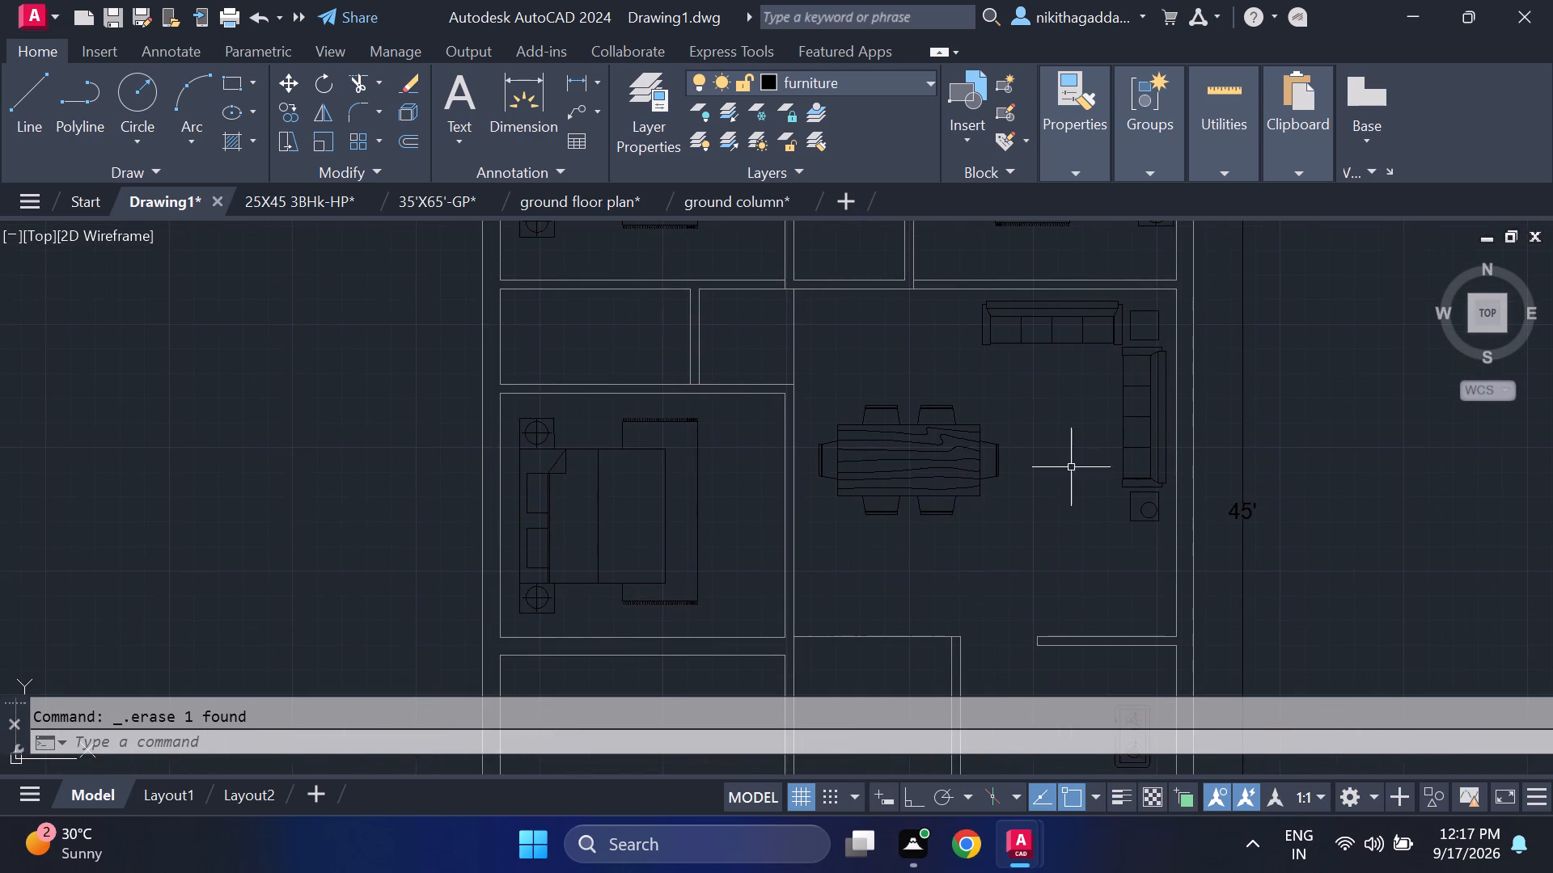
{"action": "scroll", "coordinate": [1133, 505], "scroll_direction": "up", "scroll_amount": 2}
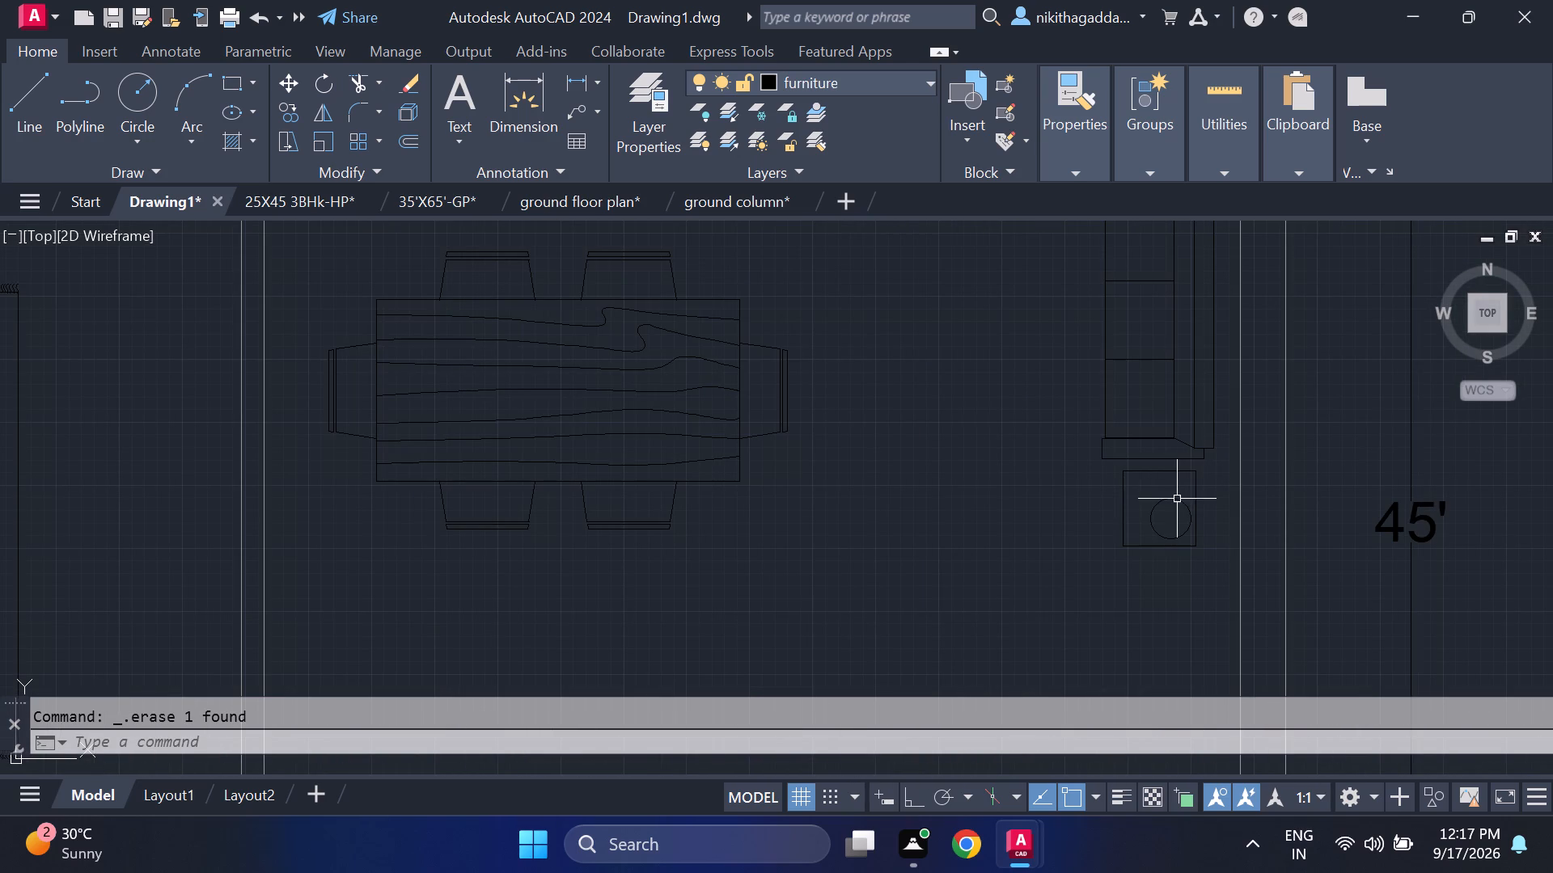
{"action": "left_click", "coordinate": [1177, 499]}
{"action": "key", "text": "Delete"}
Trace the orange rectangle beside the far-left loose vertical sofa with four lines on the furniture layer.
{"action": "scroll", "coordinate": [1113, 570], "scroll_direction": "down", "scroll_amount": 2}
{"action": "scroll", "coordinate": [963, 603], "scroll_direction": "down", "scroll_amount": 1}
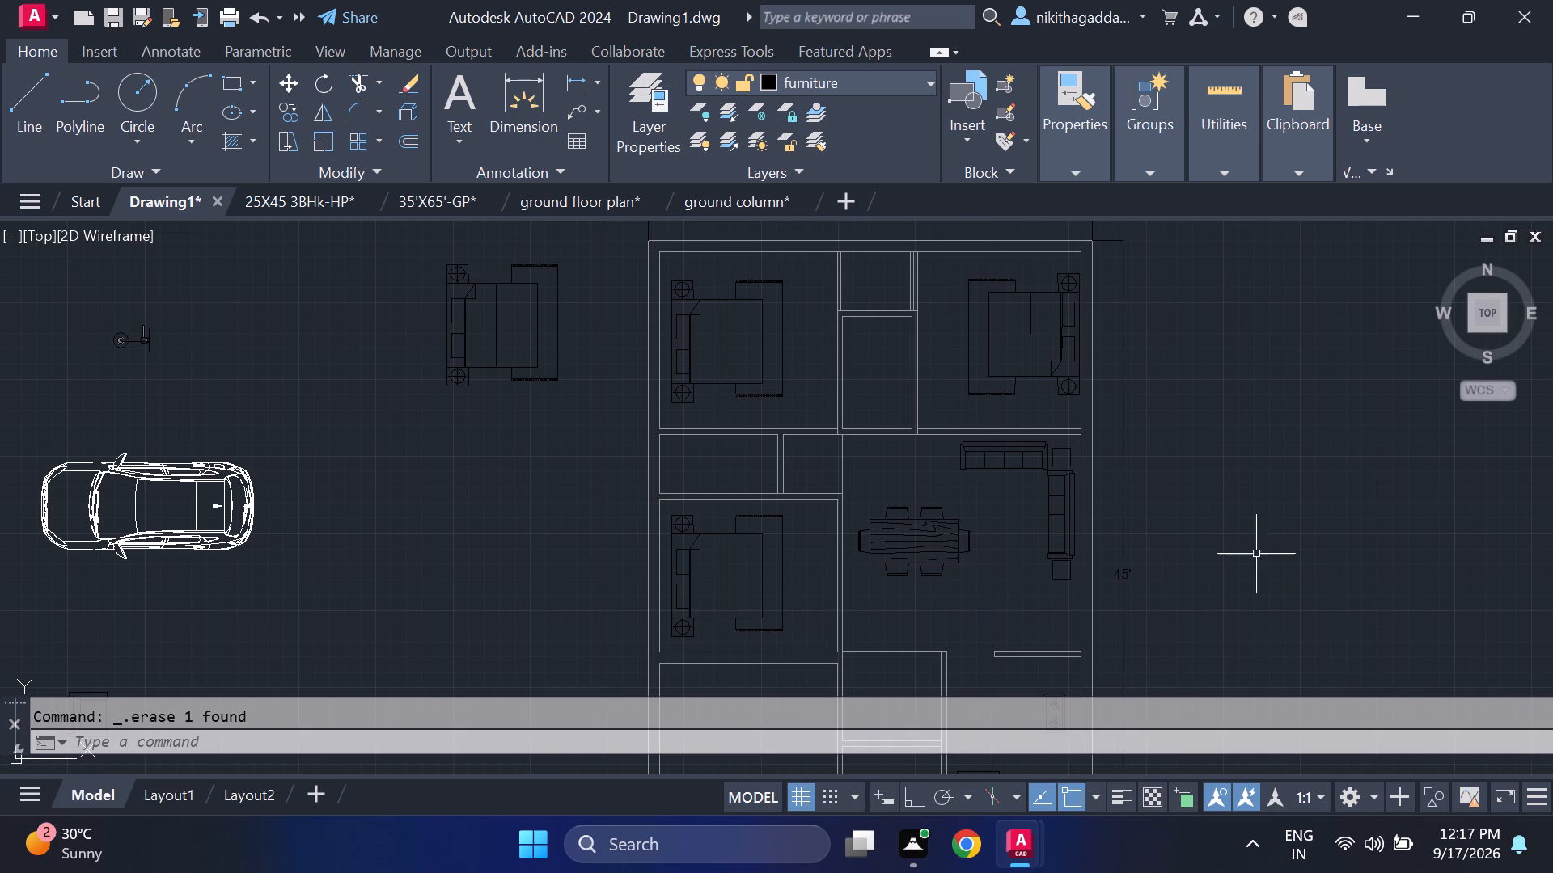
{"action": "middle_click_drag", "start_coordinate": [394, 485], "coordinate": [975, 355]}
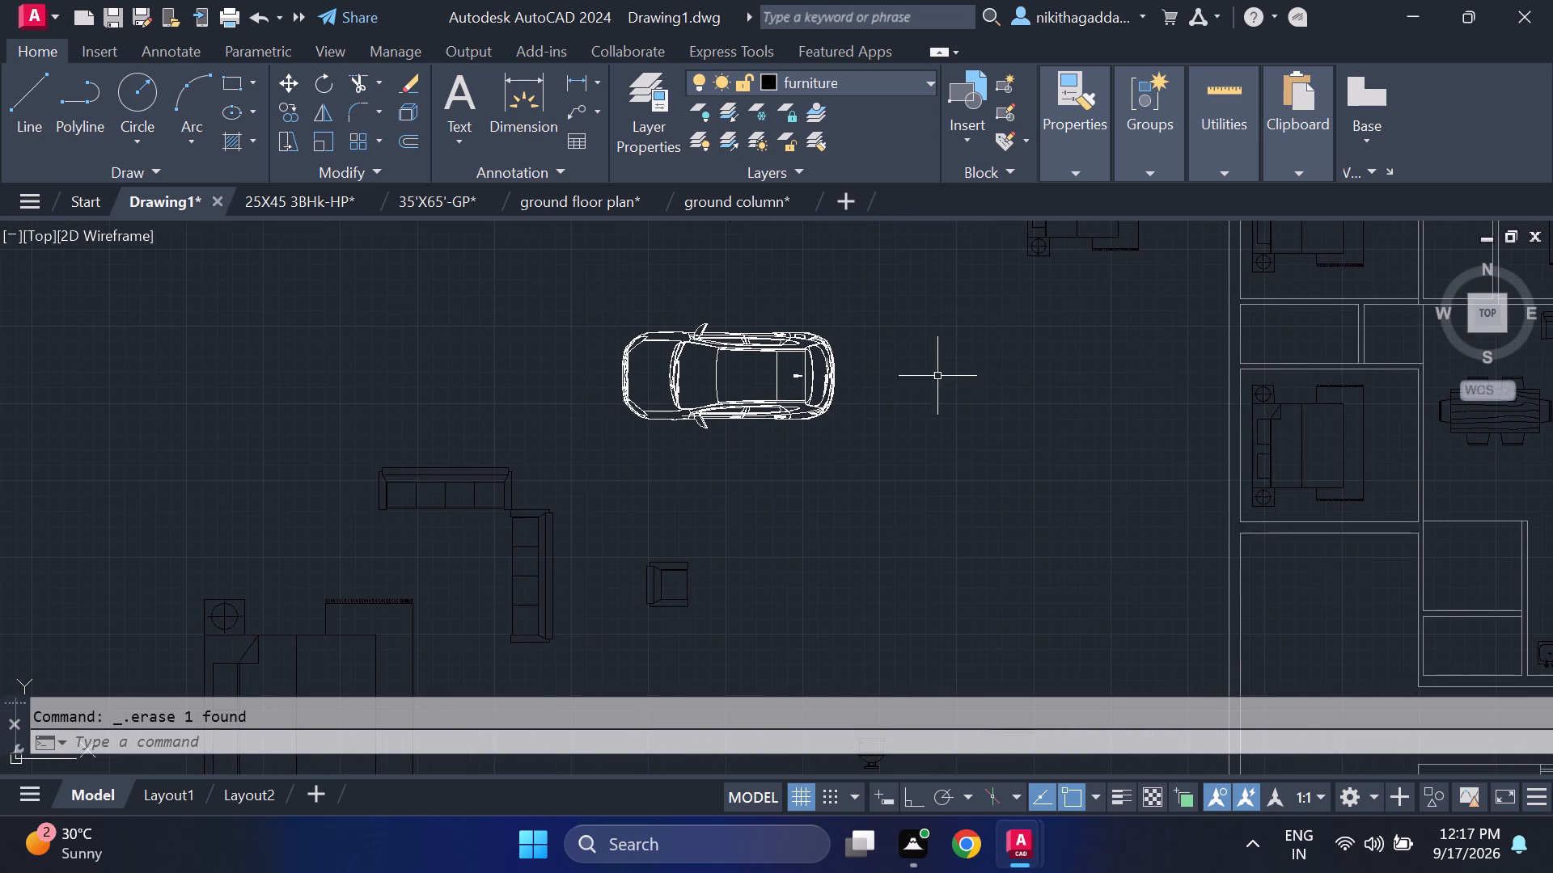
{"action": "scroll", "coordinate": [750, 449], "scroll_direction": "down", "scroll_amount": 1}
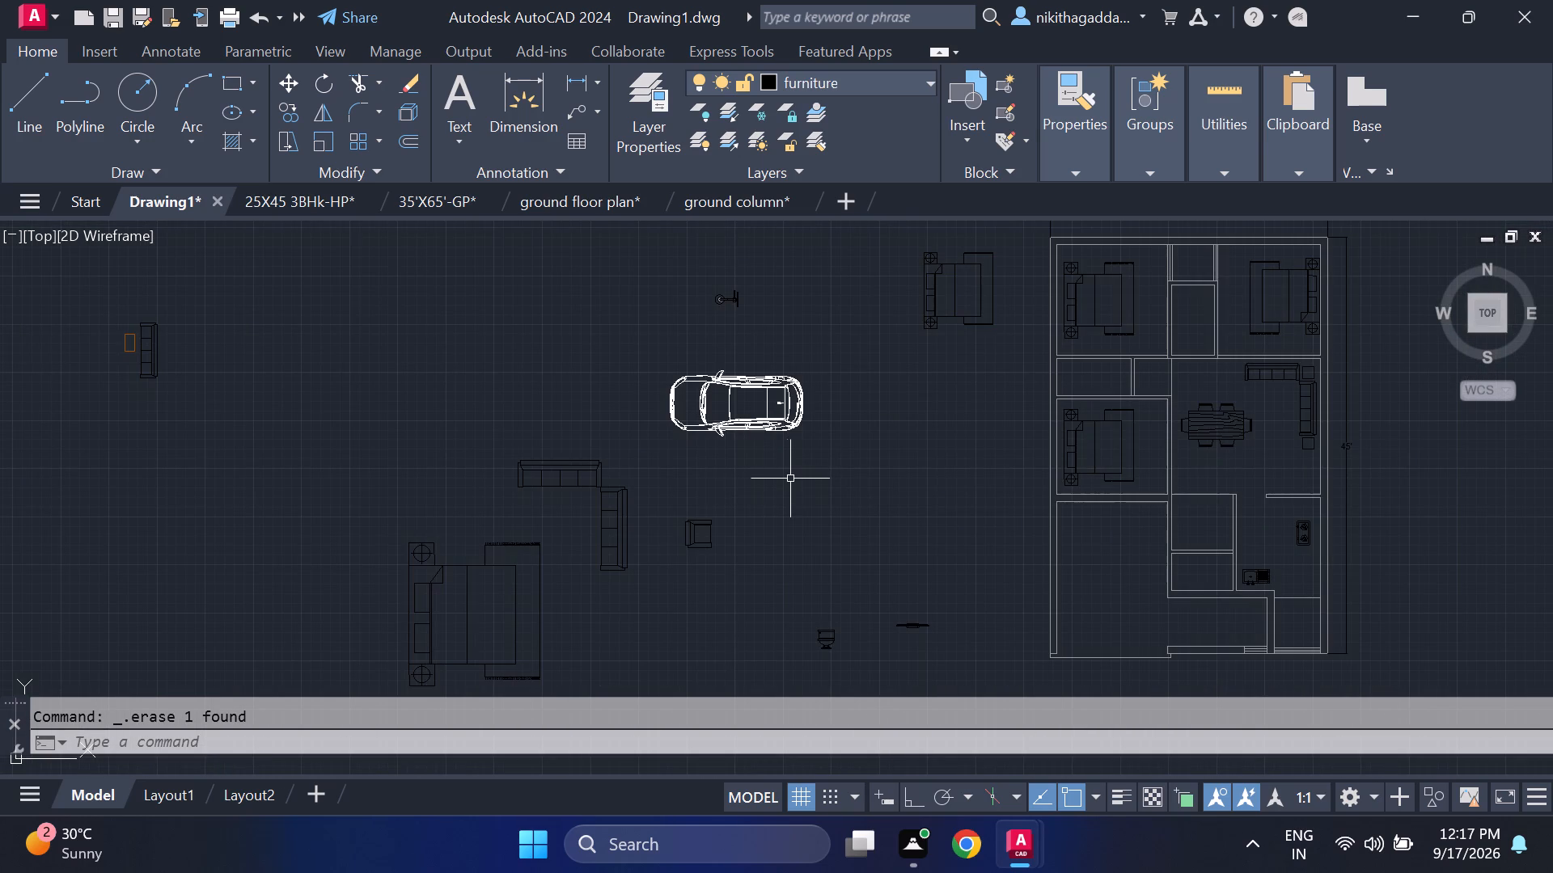
{"action": "middle_click_drag", "start_coordinate": [327, 420], "coordinate": [647, 436]}
{"action": "scroll", "coordinate": [421, 348], "scroll_direction": "up", "scroll_amount": 4}
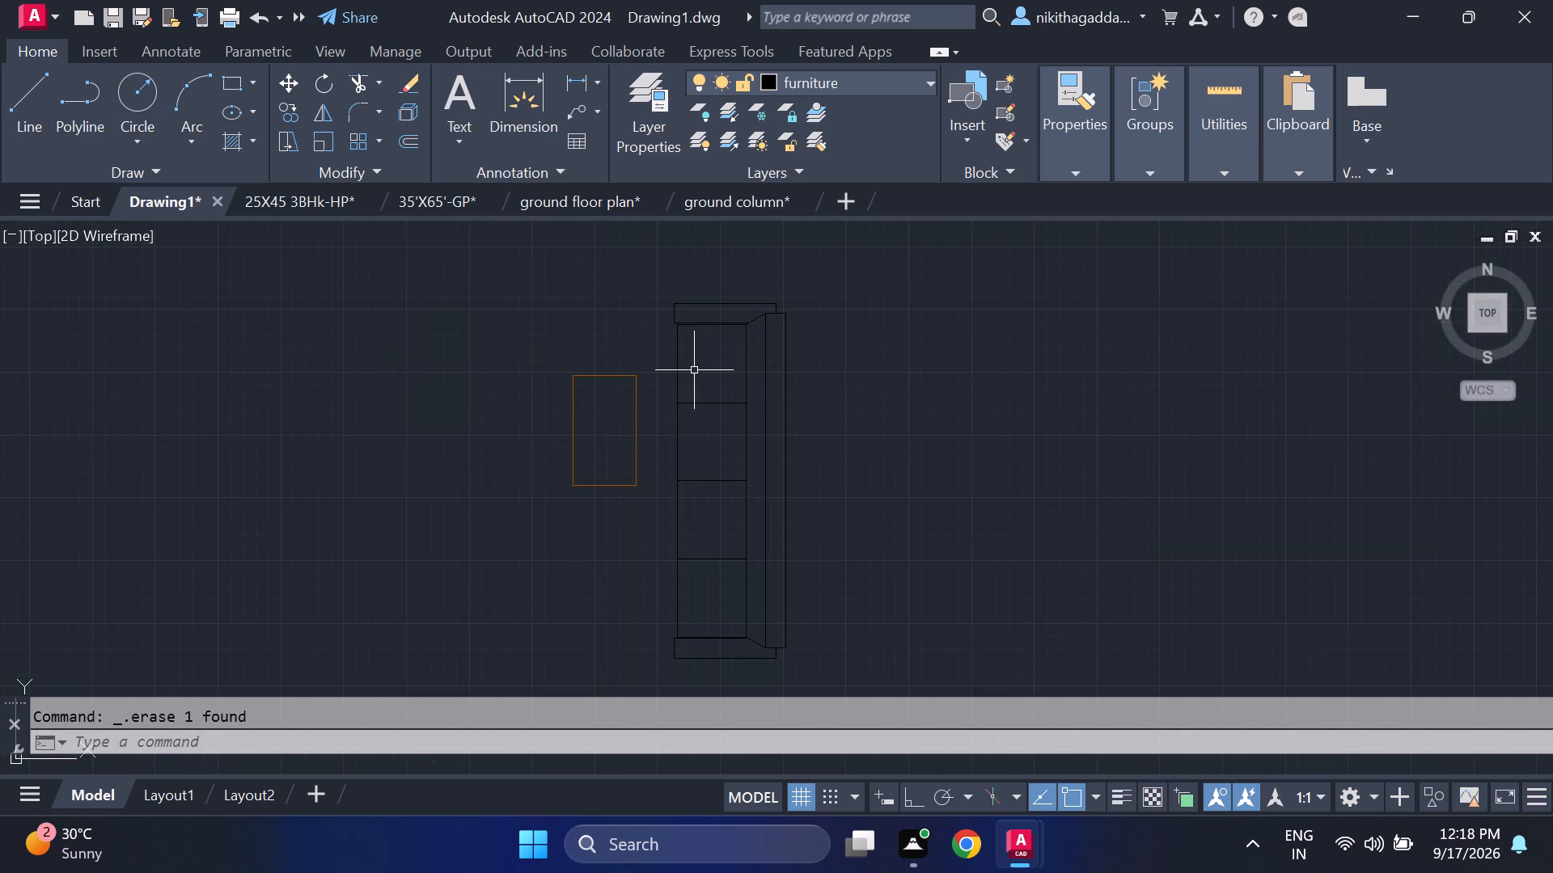
{"action": "key", "text": "l"}
{"action": "key", "text": "Return"}
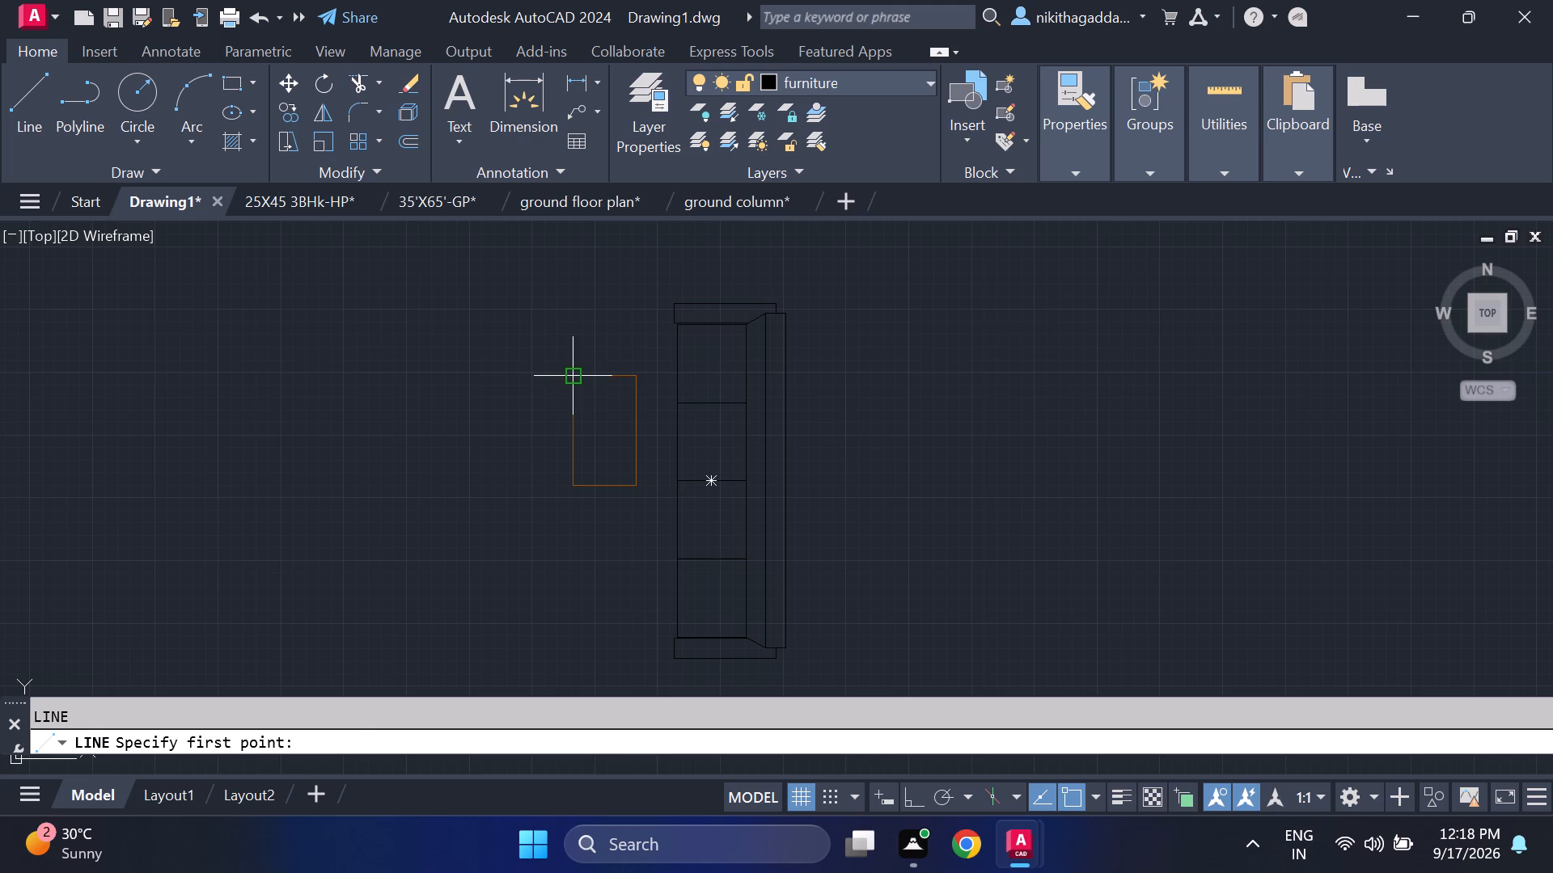
{"action": "left_click", "coordinate": [571, 377]}
{"action": "left_click", "coordinate": [576, 492]}
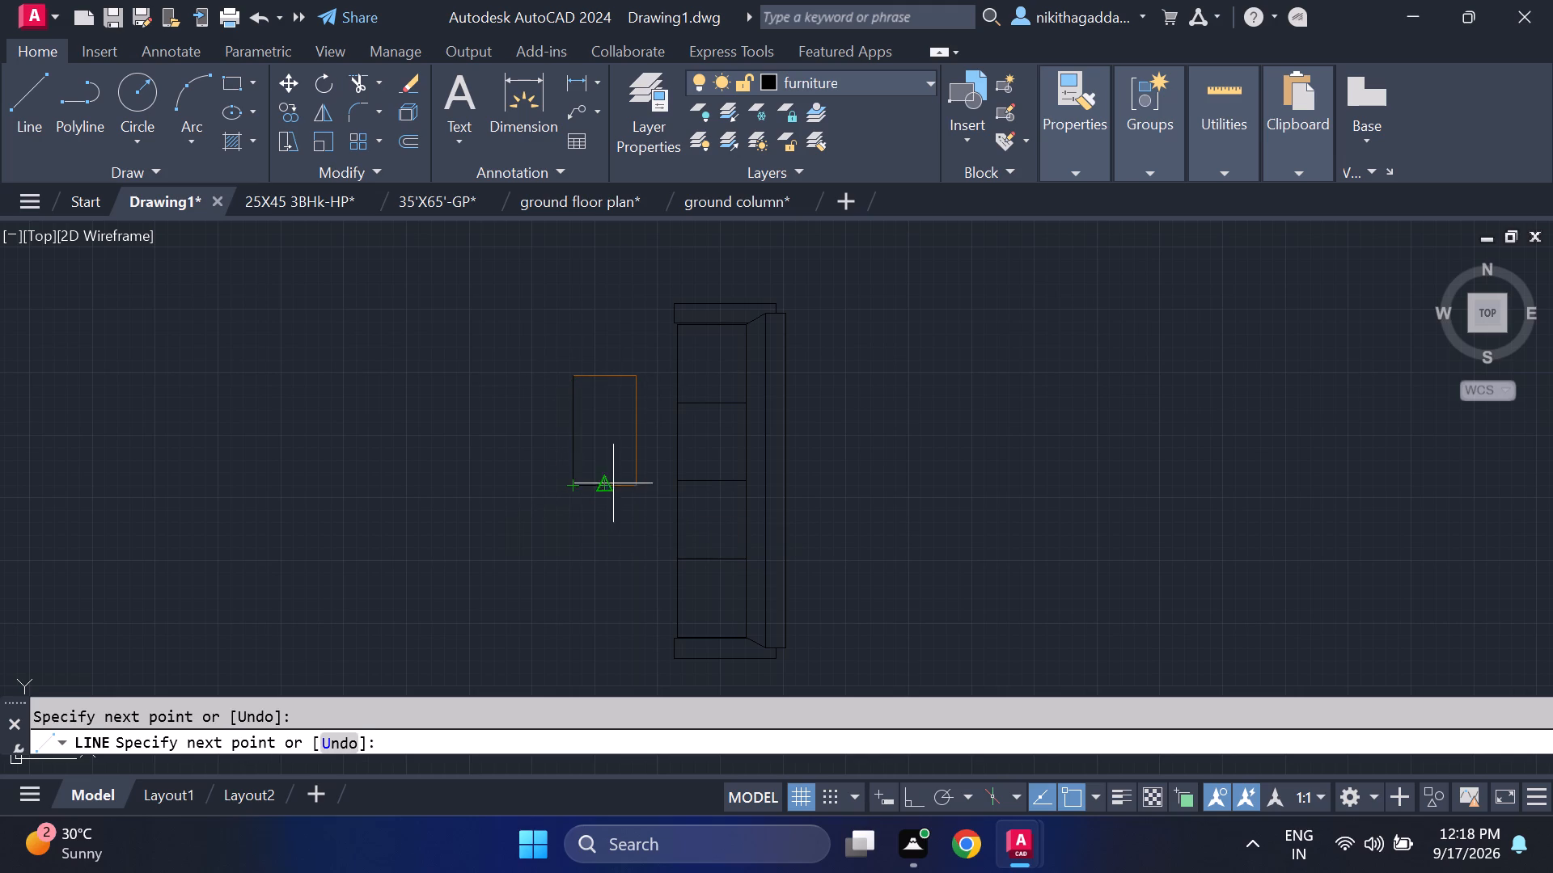
{"action": "left_click", "coordinate": [637, 489]}
{"action": "left_click", "coordinate": [640, 377]}
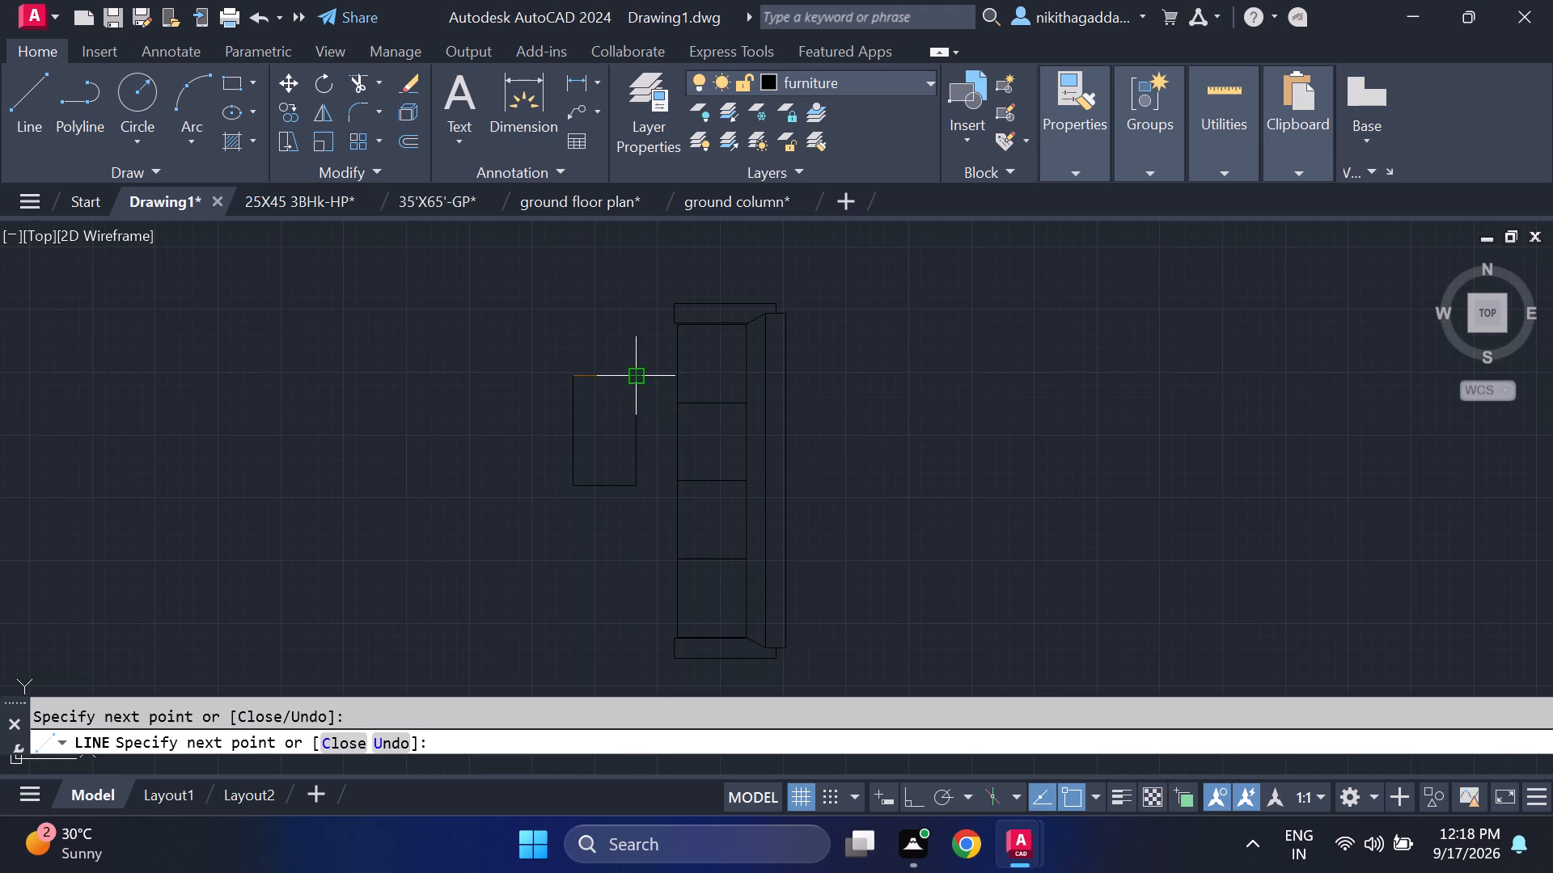
{"action": "left_click", "coordinate": [574, 384]}
{"action": "key", "text": "Escape"}
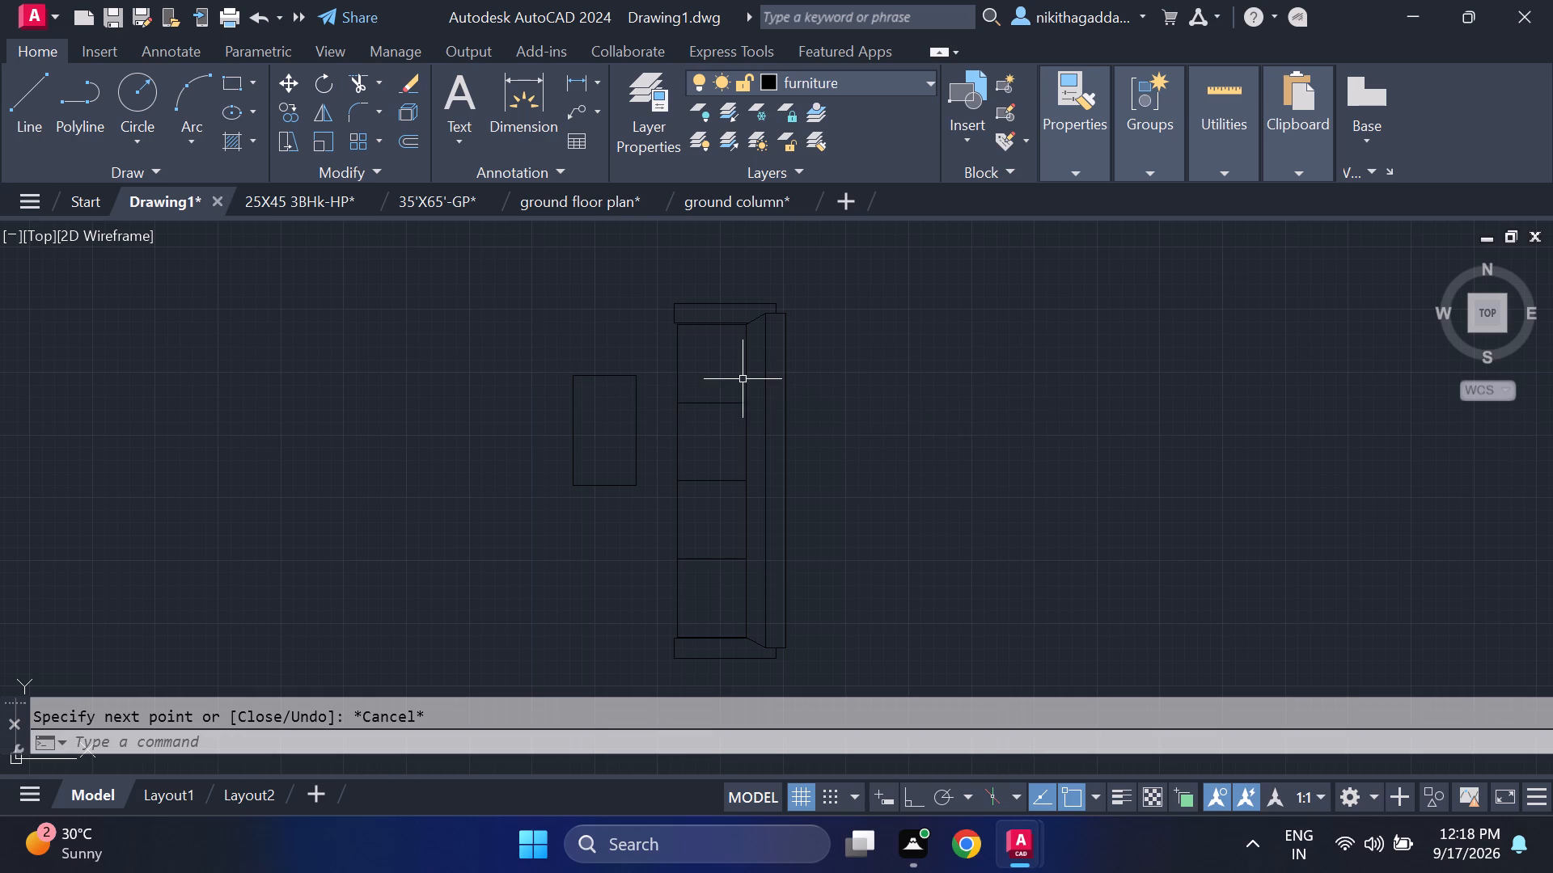
Draw an inner rectangle of orthogonal lines, about 8.4" by 1'-4.6", inside the traced coffee table outline.
{"action": "scroll", "coordinate": [744, 377], "scroll_direction": "up", "scroll_amount": 1}
{"action": "key", "text": "l"}
{"action": "key", "text": "Return"}
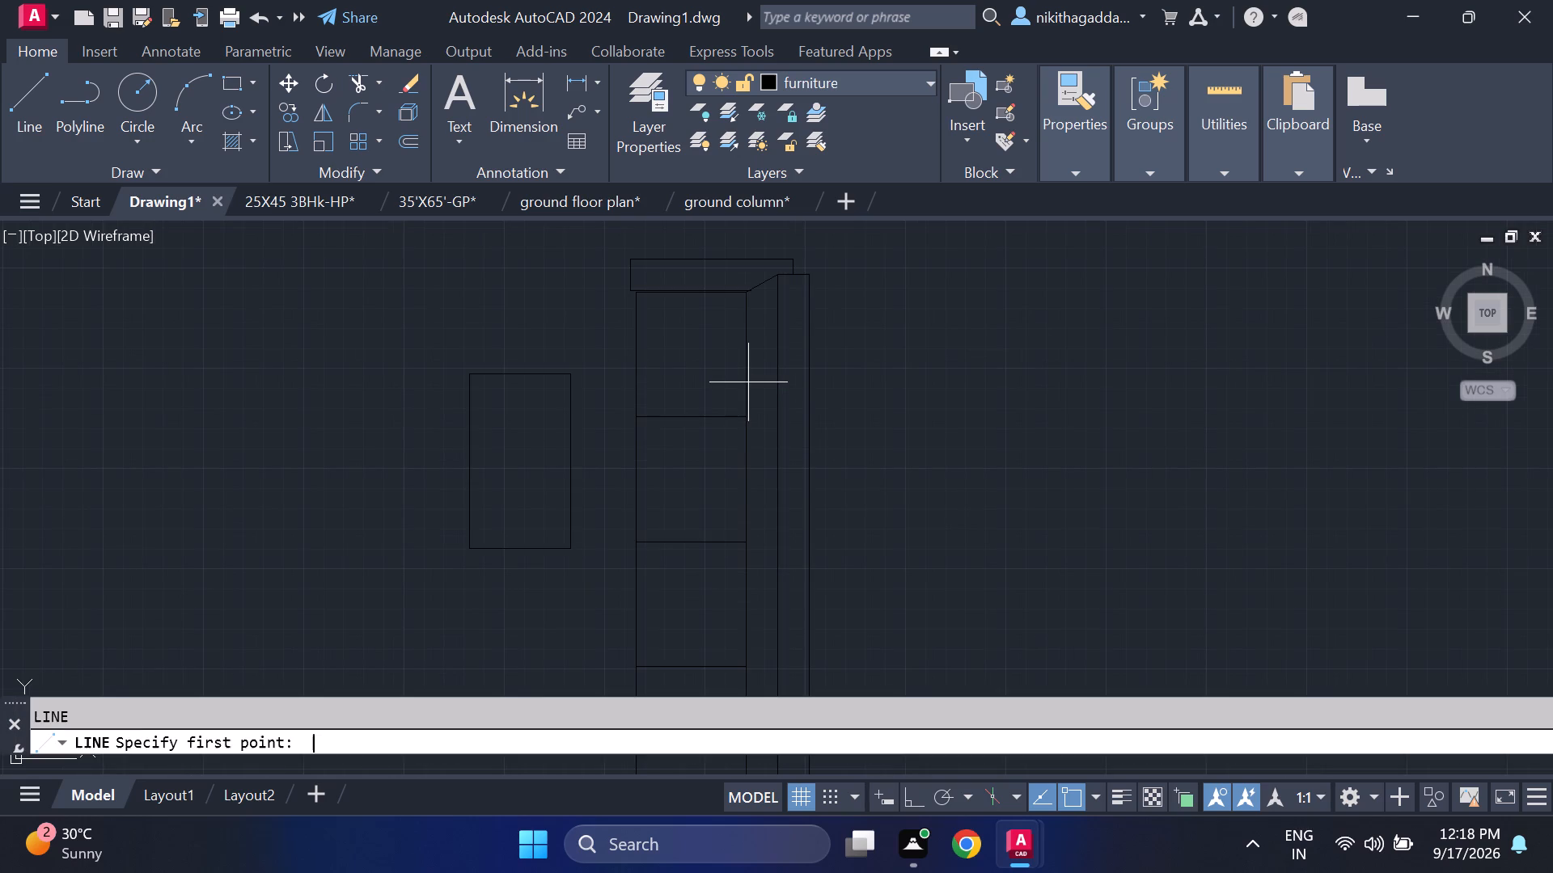
{"action": "left_click", "coordinate": [487, 398]}
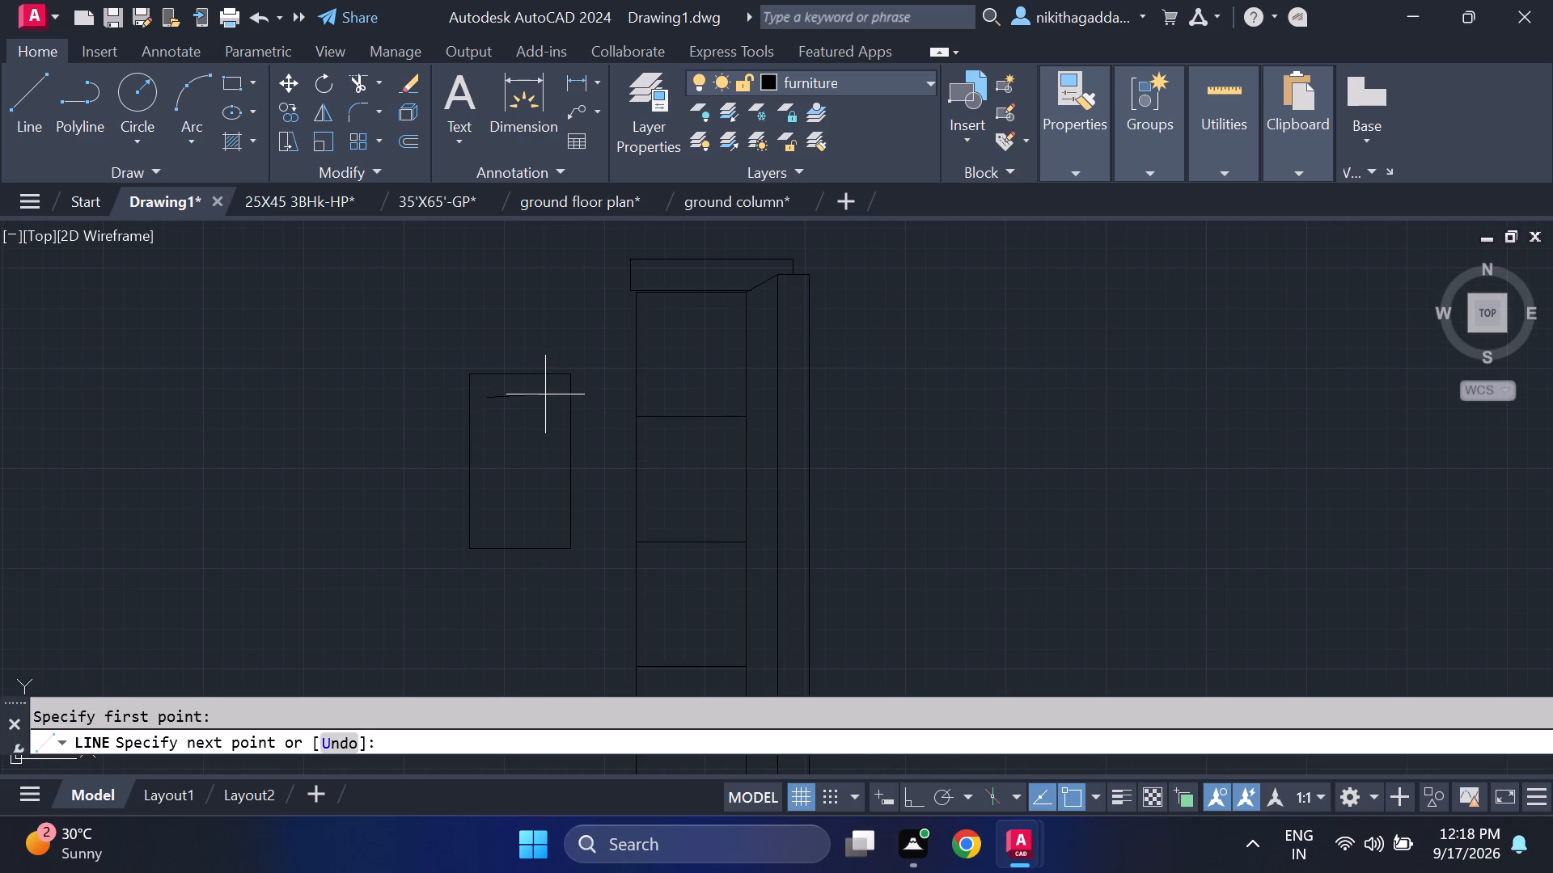
{"action": "key", "text": "F8"}
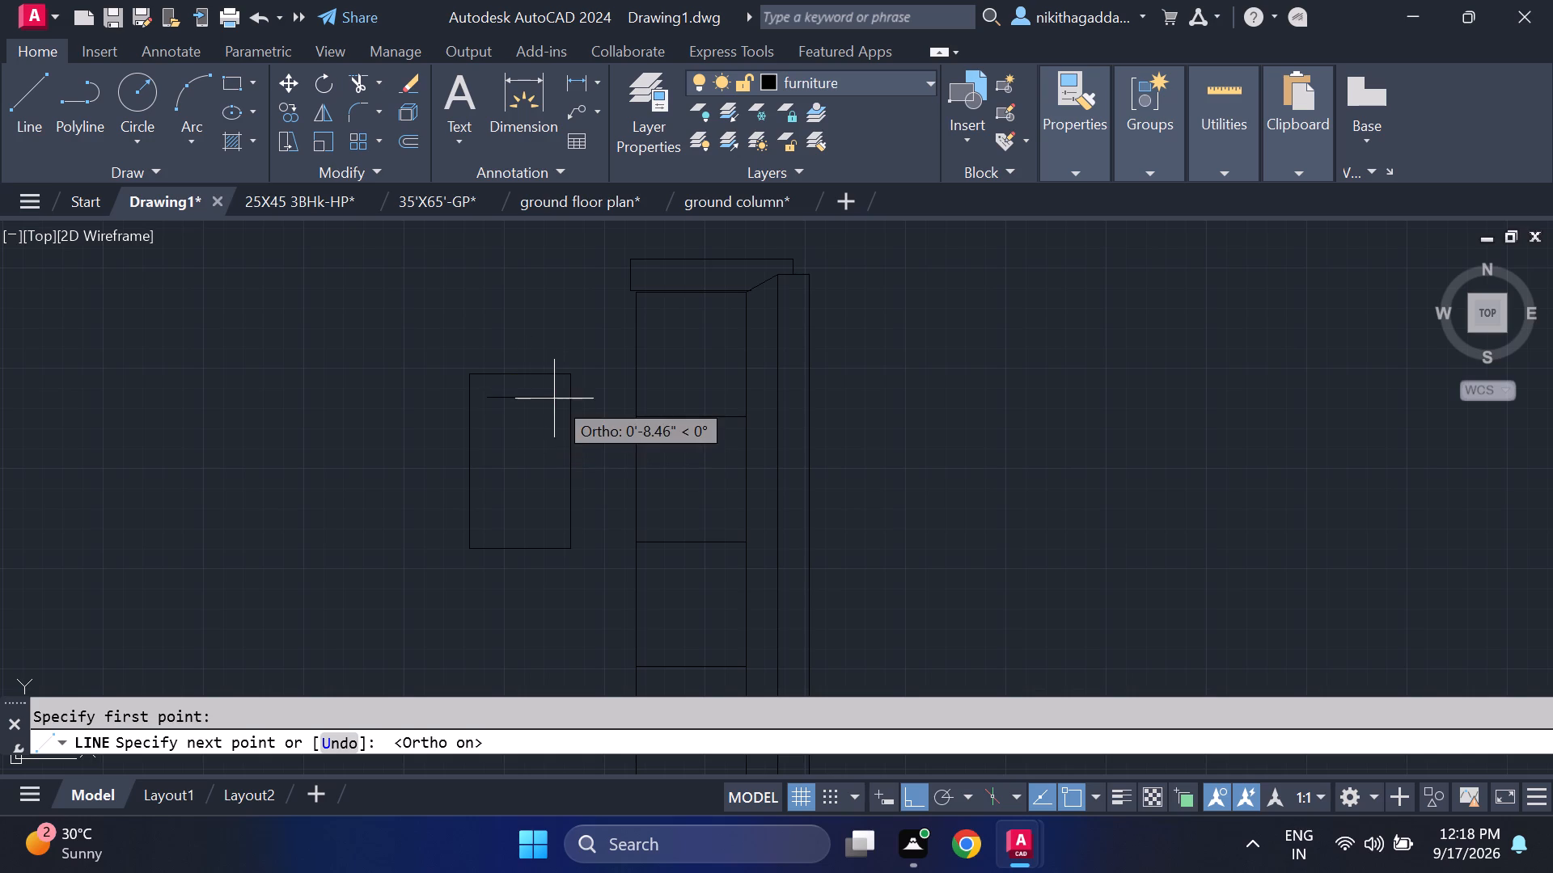
{"action": "left_click", "coordinate": [552, 397]}
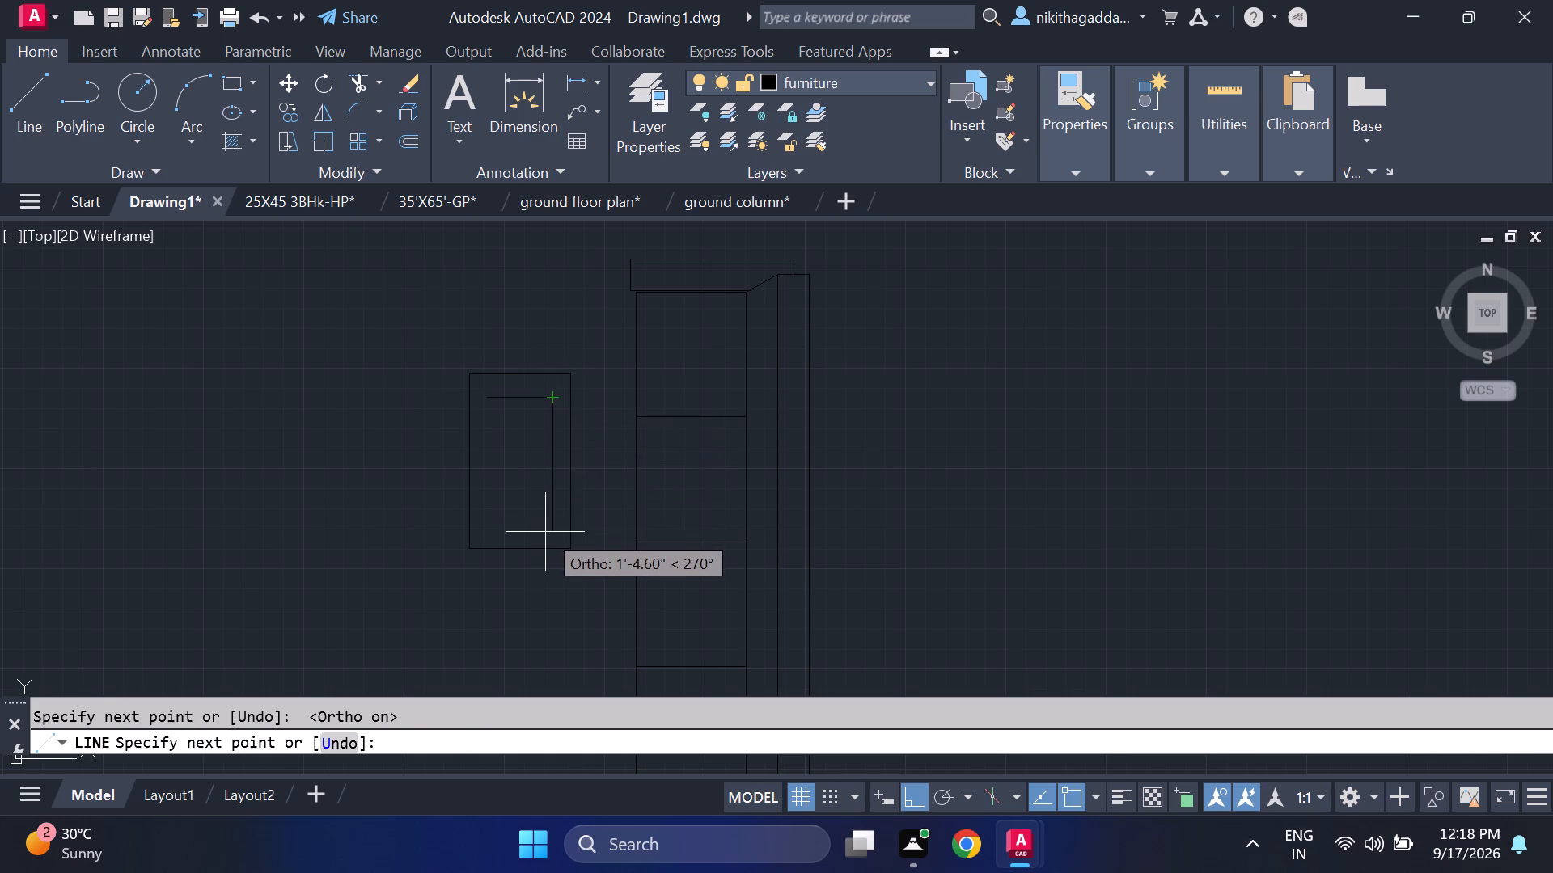
{"action": "left_click", "coordinate": [545, 532]}
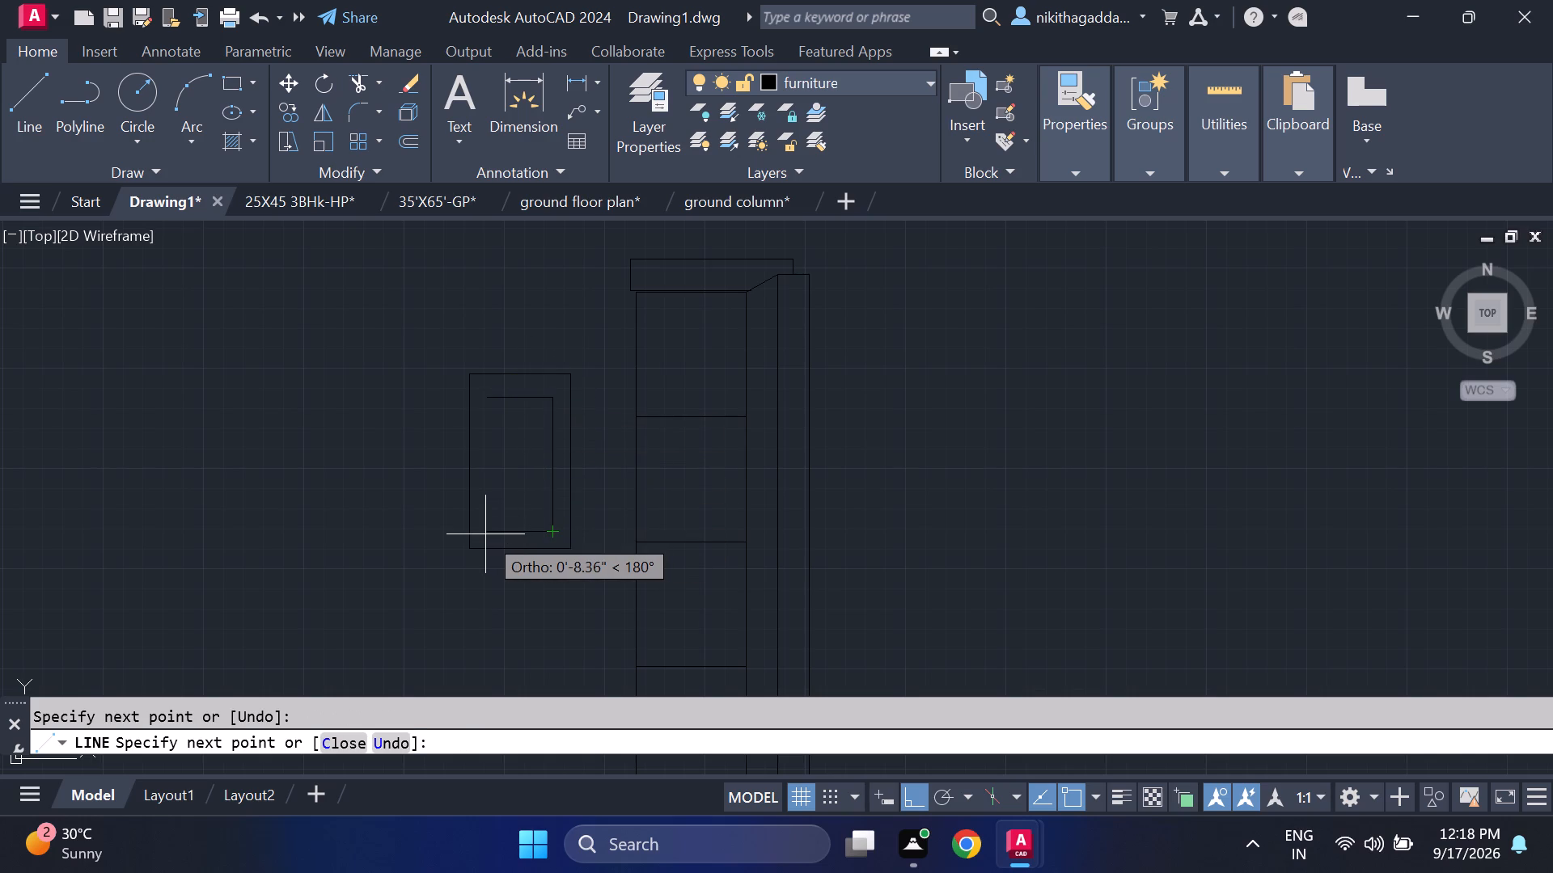
{"action": "left_click", "coordinate": [485, 534]}
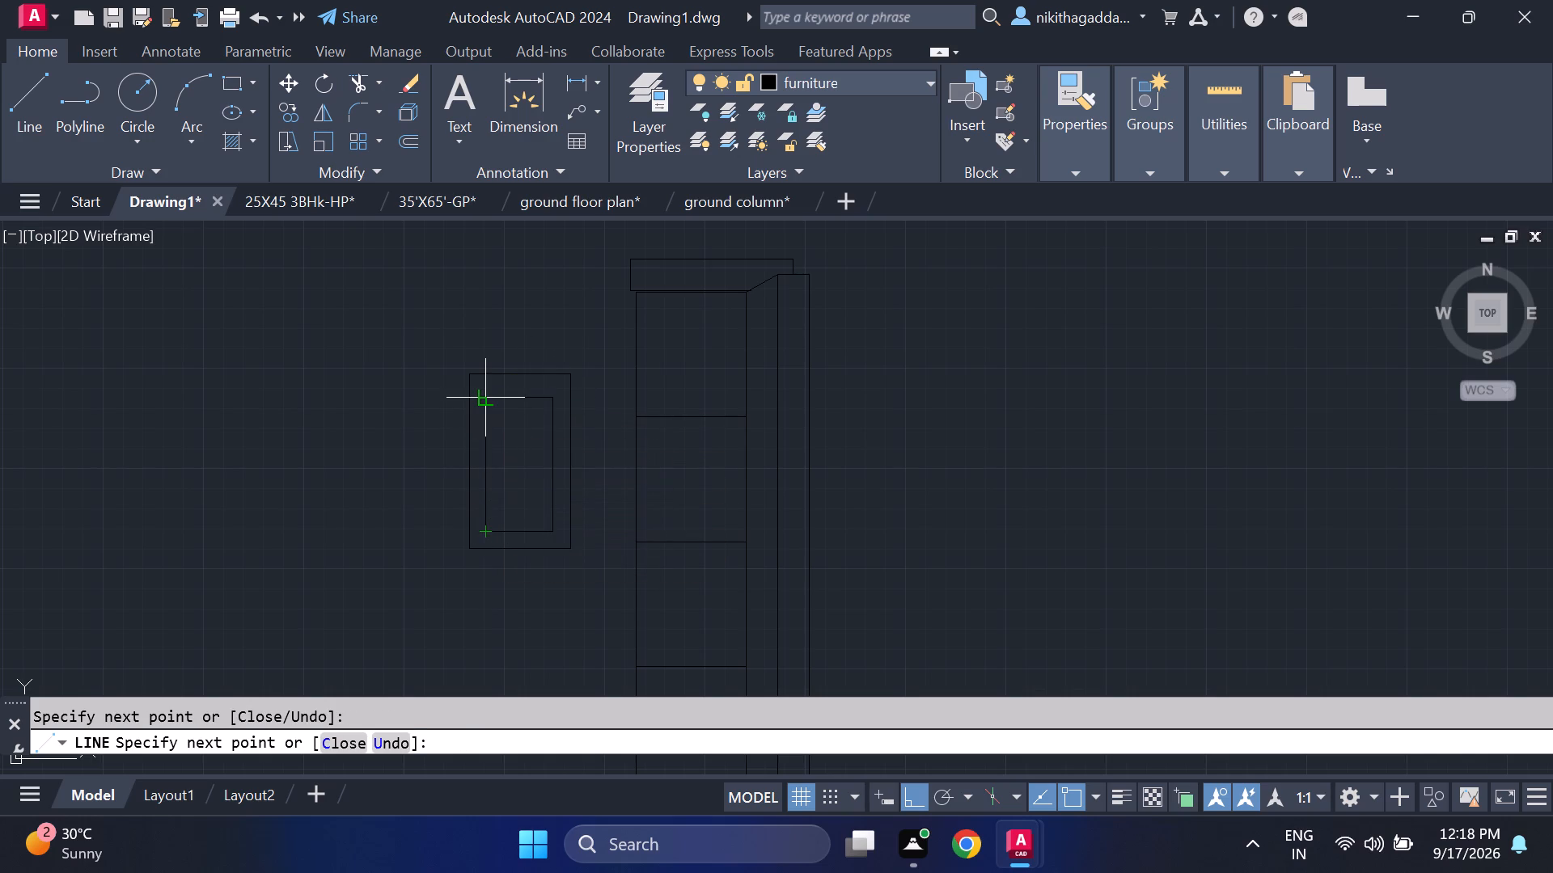
{"action": "left_click", "coordinate": [485, 398]}
{"action": "key", "text": "Escape"}
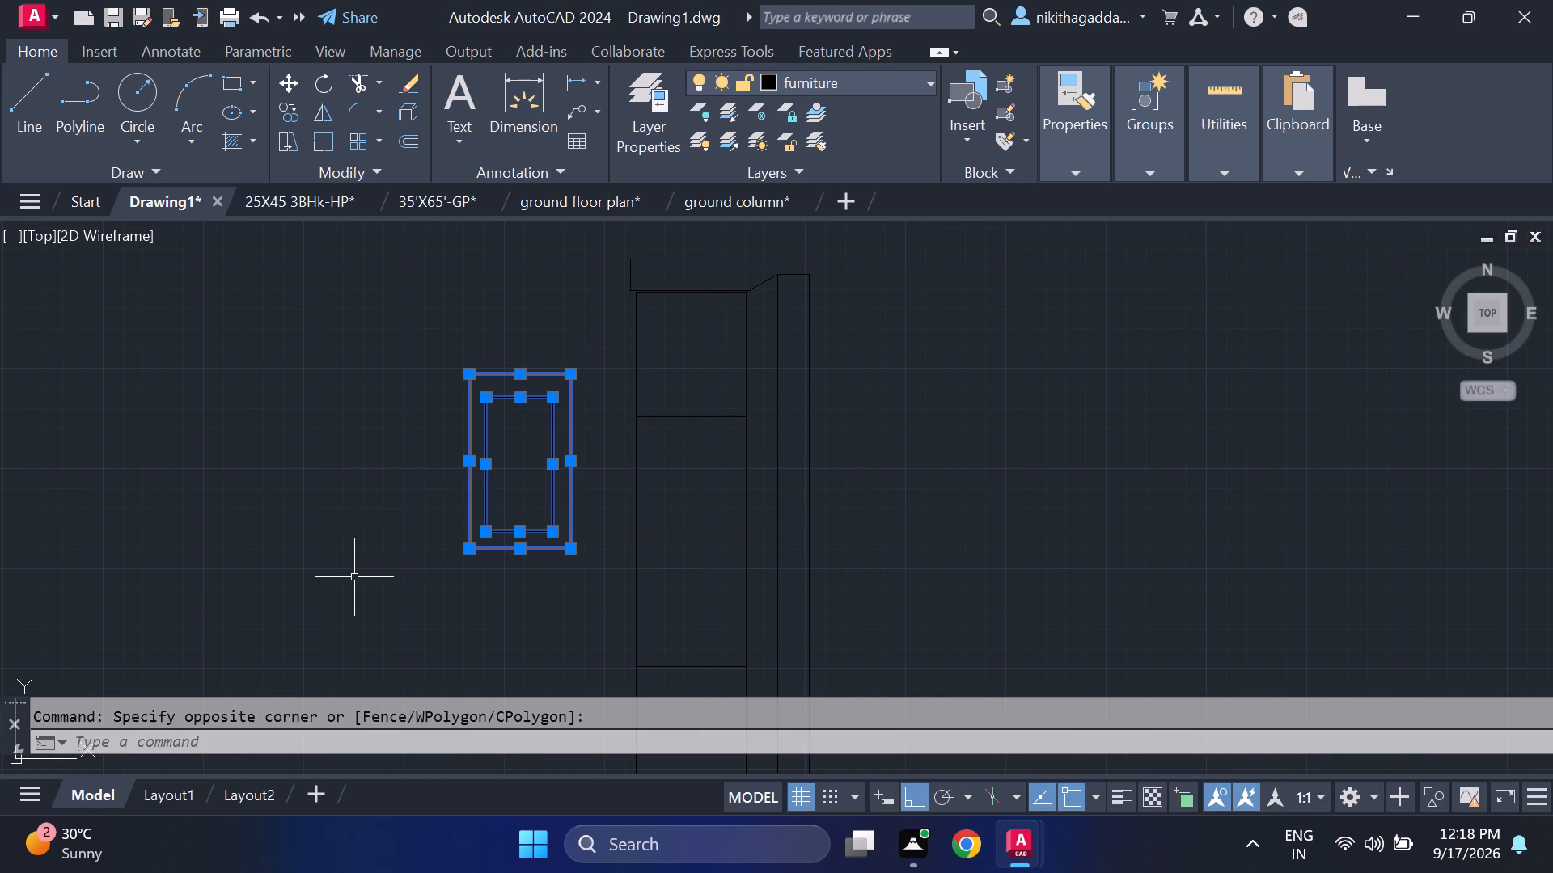
Move the double-outlined coffee table into the living room, between the dining table and the vertical sofa, with Ortho off.
{"action": "key", "text": "m"}
{"action": "key", "text": "Return"}
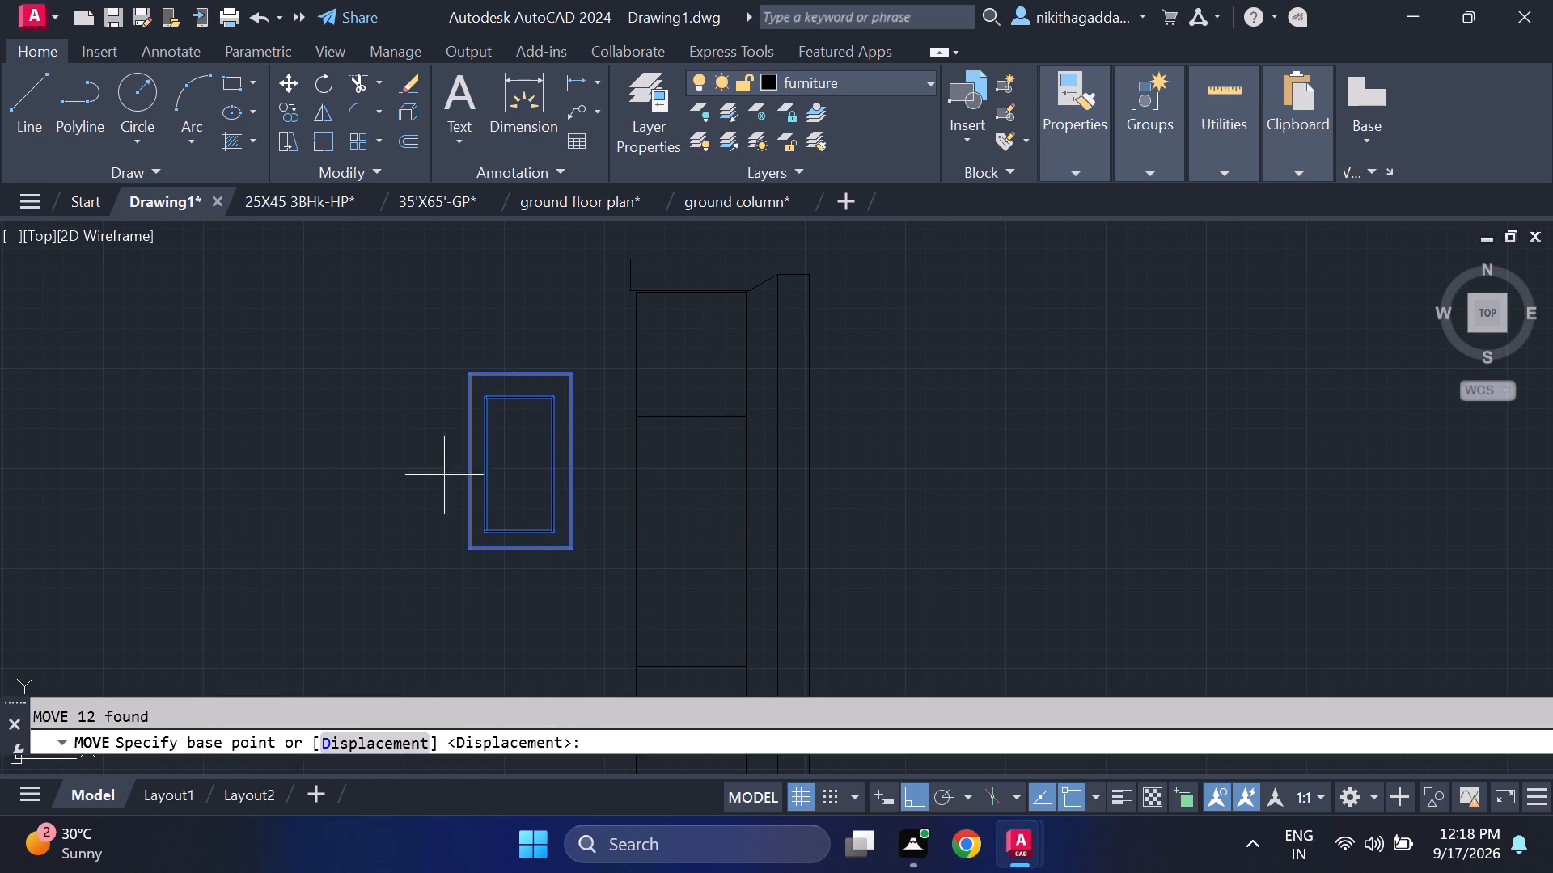
{"action": "left_click", "coordinate": [573, 457]}
{"action": "scroll", "coordinate": [1125, 405], "scroll_direction": "down", "scroll_amount": 1}
{"action": "middle_click_drag", "start_coordinate": [1122, 404], "coordinate": [646, 404]}
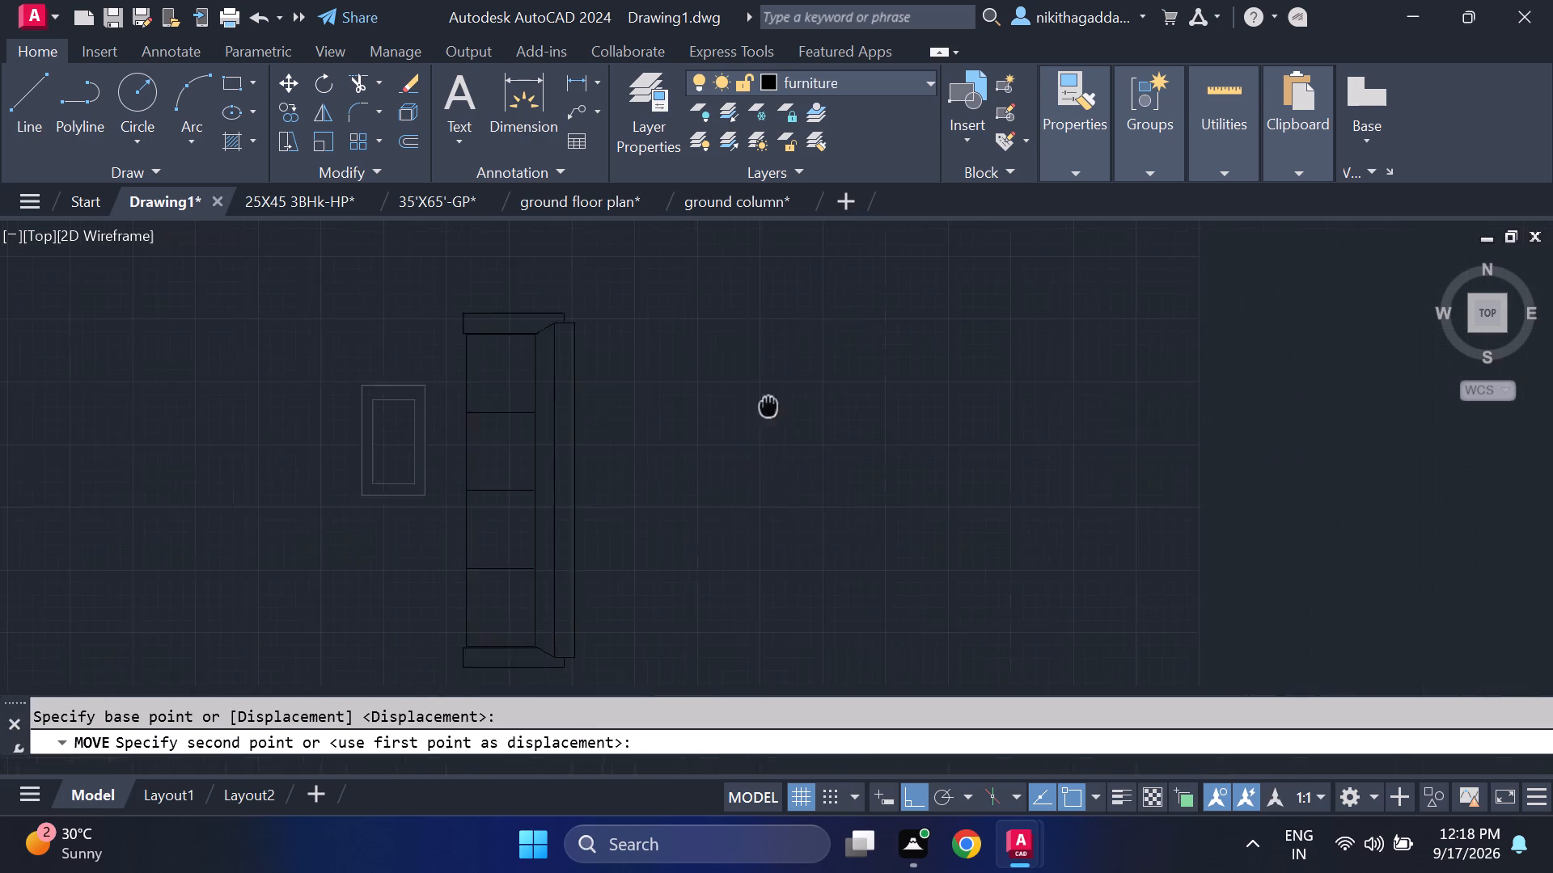
{"action": "middle_click_drag", "start_coordinate": [646, 404], "coordinate": [0, 397]}
{"action": "scroll", "coordinate": [1464, 411], "scroll_direction": "down", "scroll_amount": 2}
{"action": "middle_click_drag", "start_coordinate": [1460, 425], "coordinate": [15, 441]}
{"action": "scroll", "coordinate": [819, 470], "scroll_direction": "down", "scroll_amount": 5}
{"action": "scroll", "coordinate": [946, 496], "scroll_direction": "up", "scroll_amount": 4}
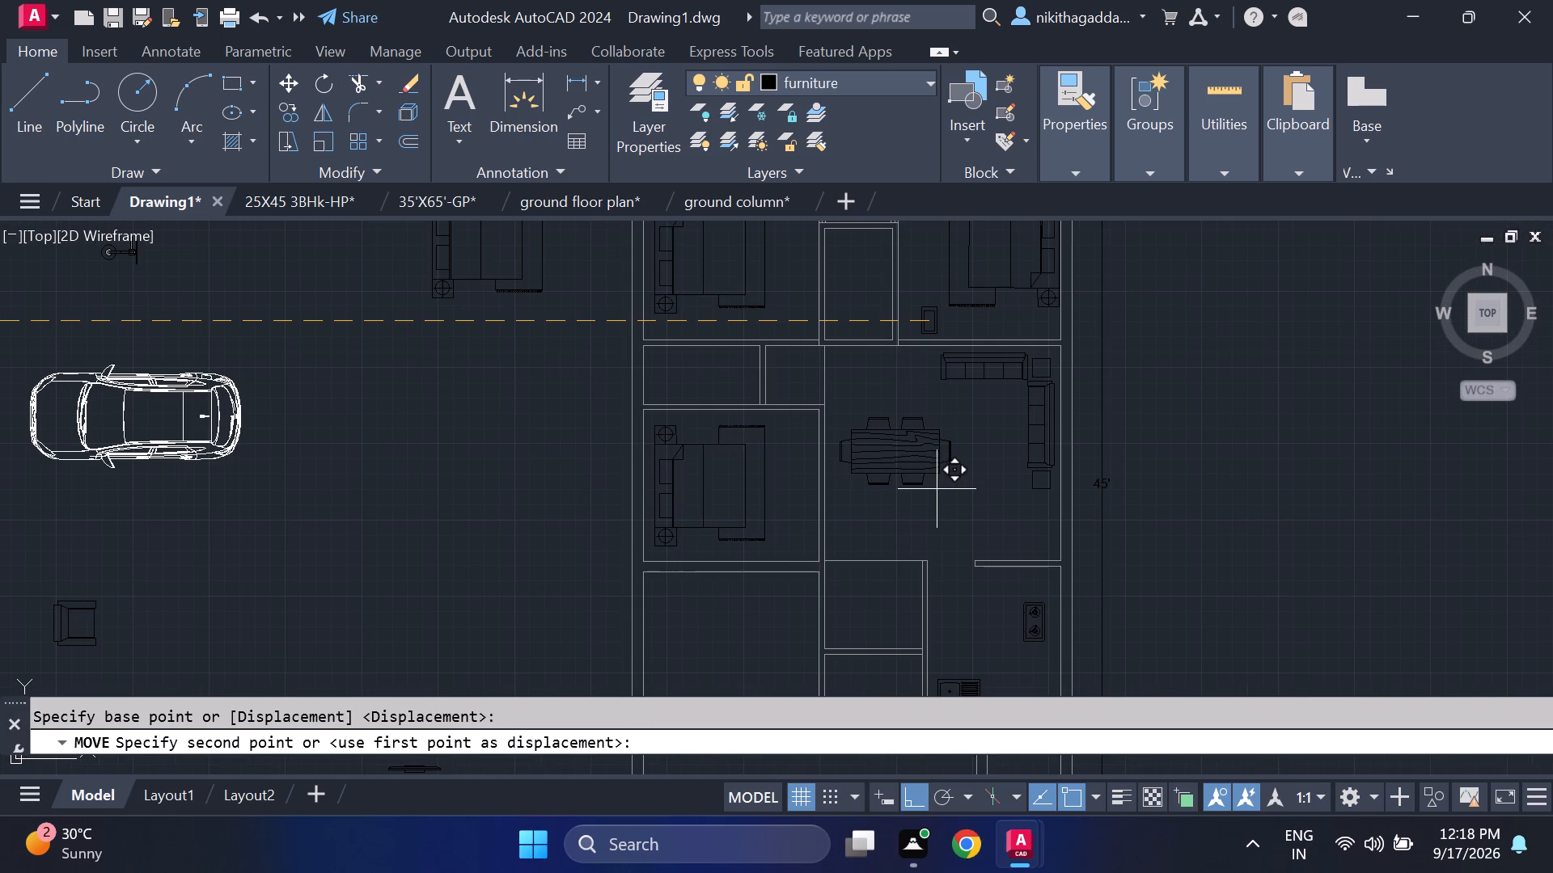
{"action": "key", "text": "F8"}
{"action": "scroll", "coordinate": [1022, 466], "scroll_direction": "up", "scroll_amount": 2}
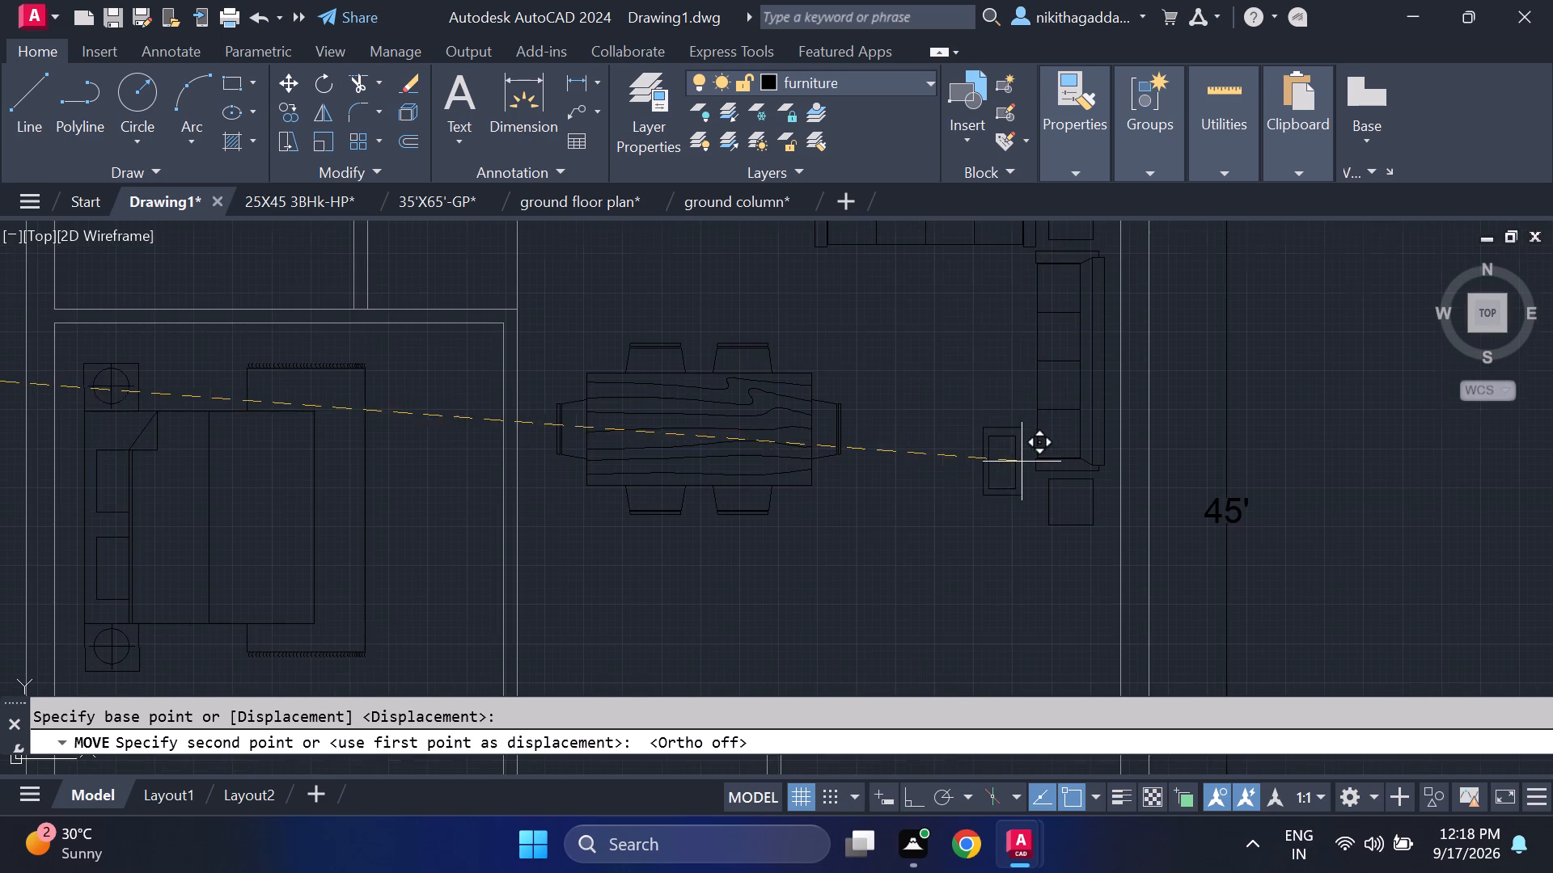
{"action": "left_click", "coordinate": [988, 346]}
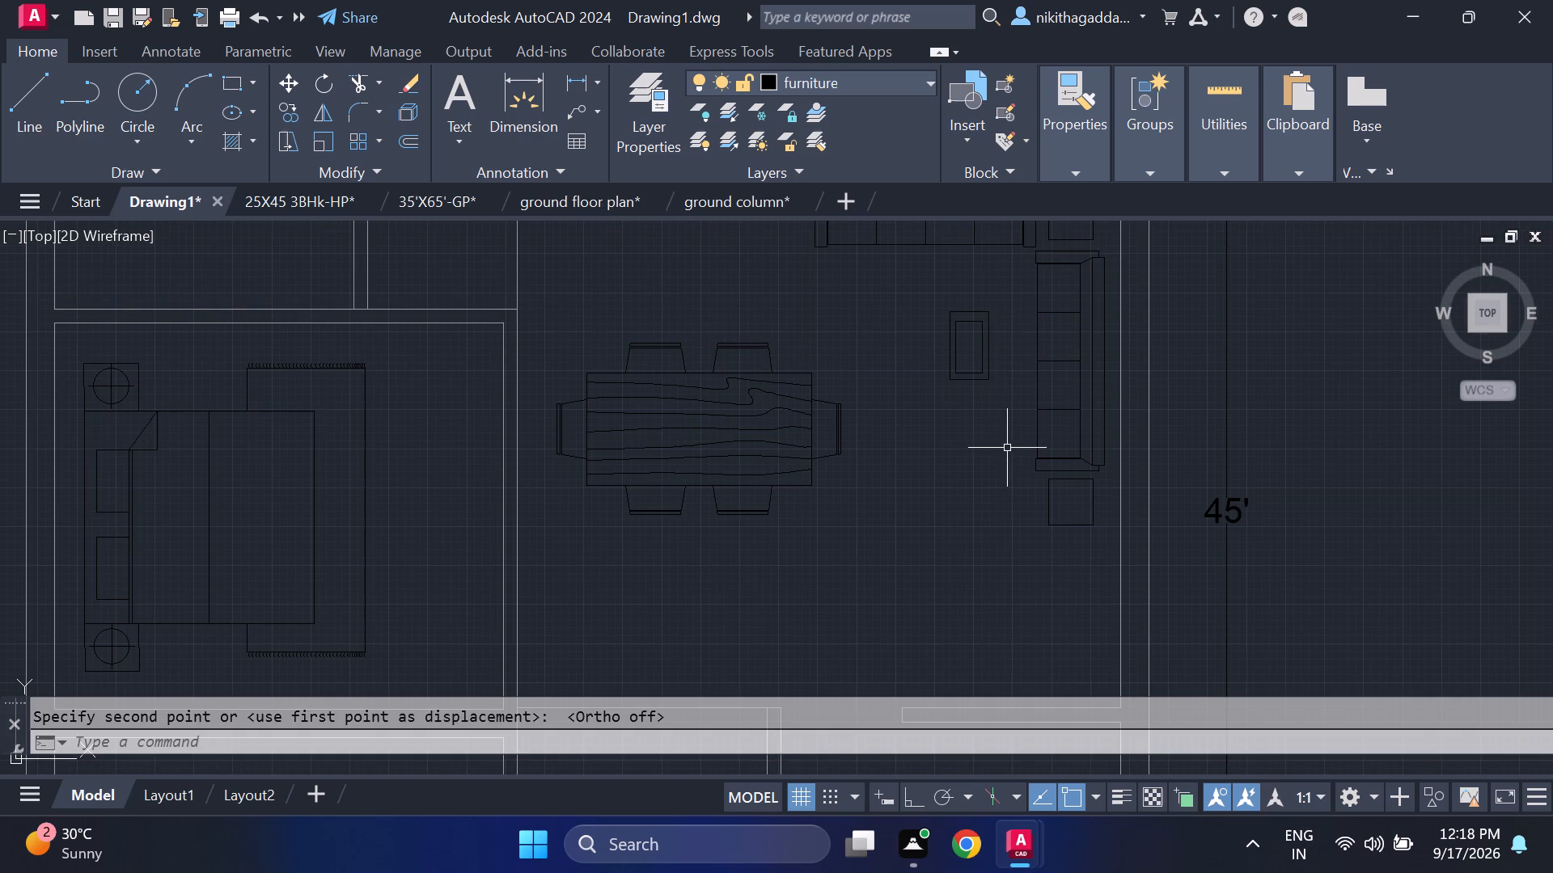
{"action": "scroll", "coordinate": [1013, 470], "scroll_direction": "down", "scroll_amount": 4}
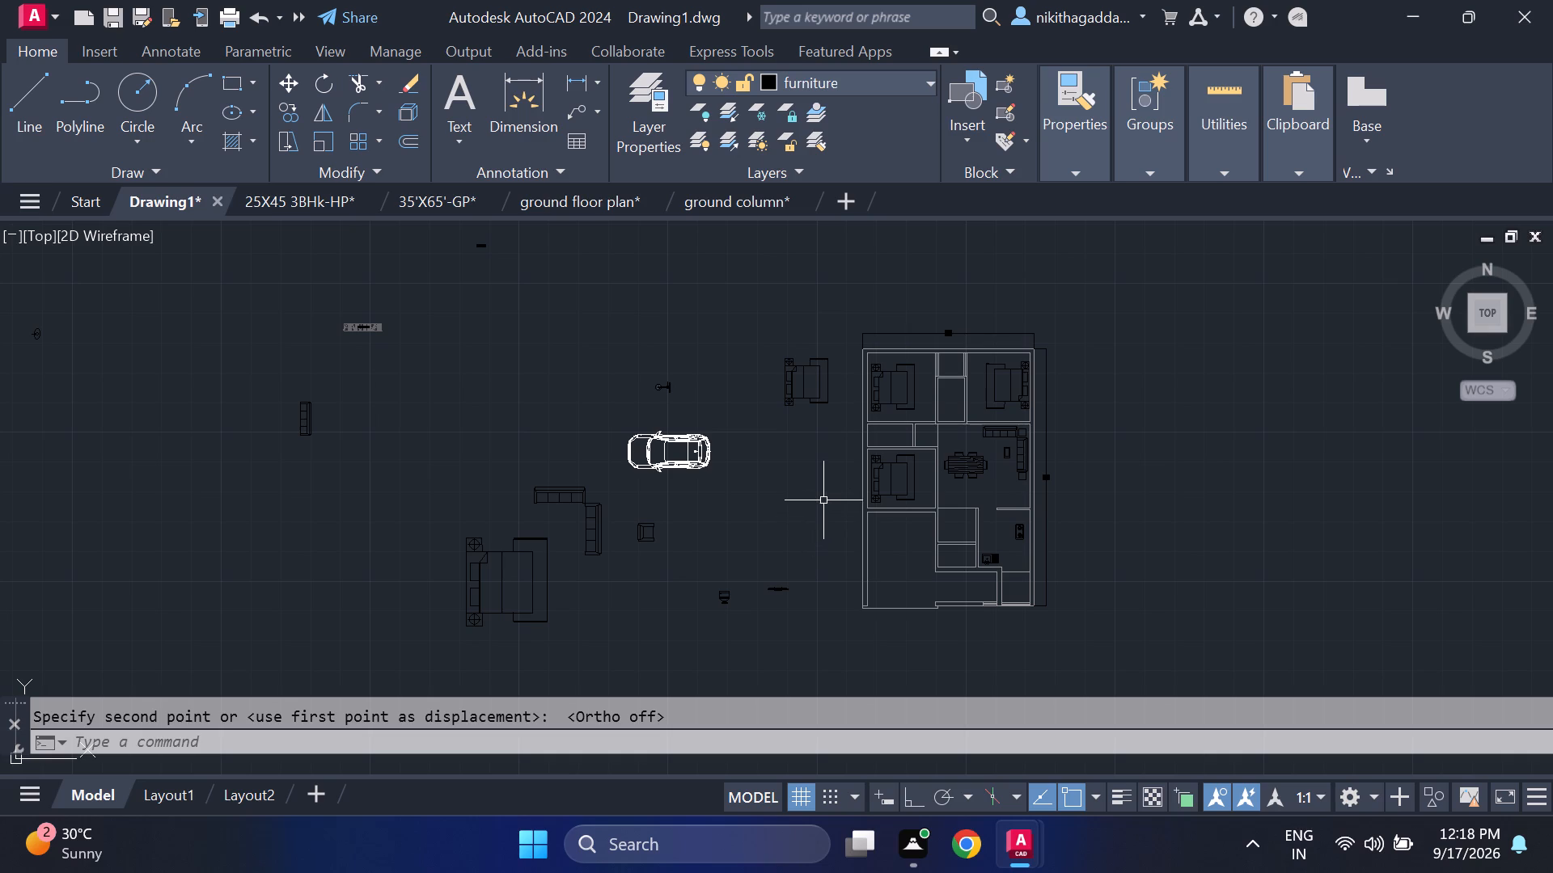
Rotate the loose single armchair below the car by 270° with Ortho on.
{"action": "scroll", "coordinate": [1045, 433], "scroll_direction": "up", "scroll_amount": 2}
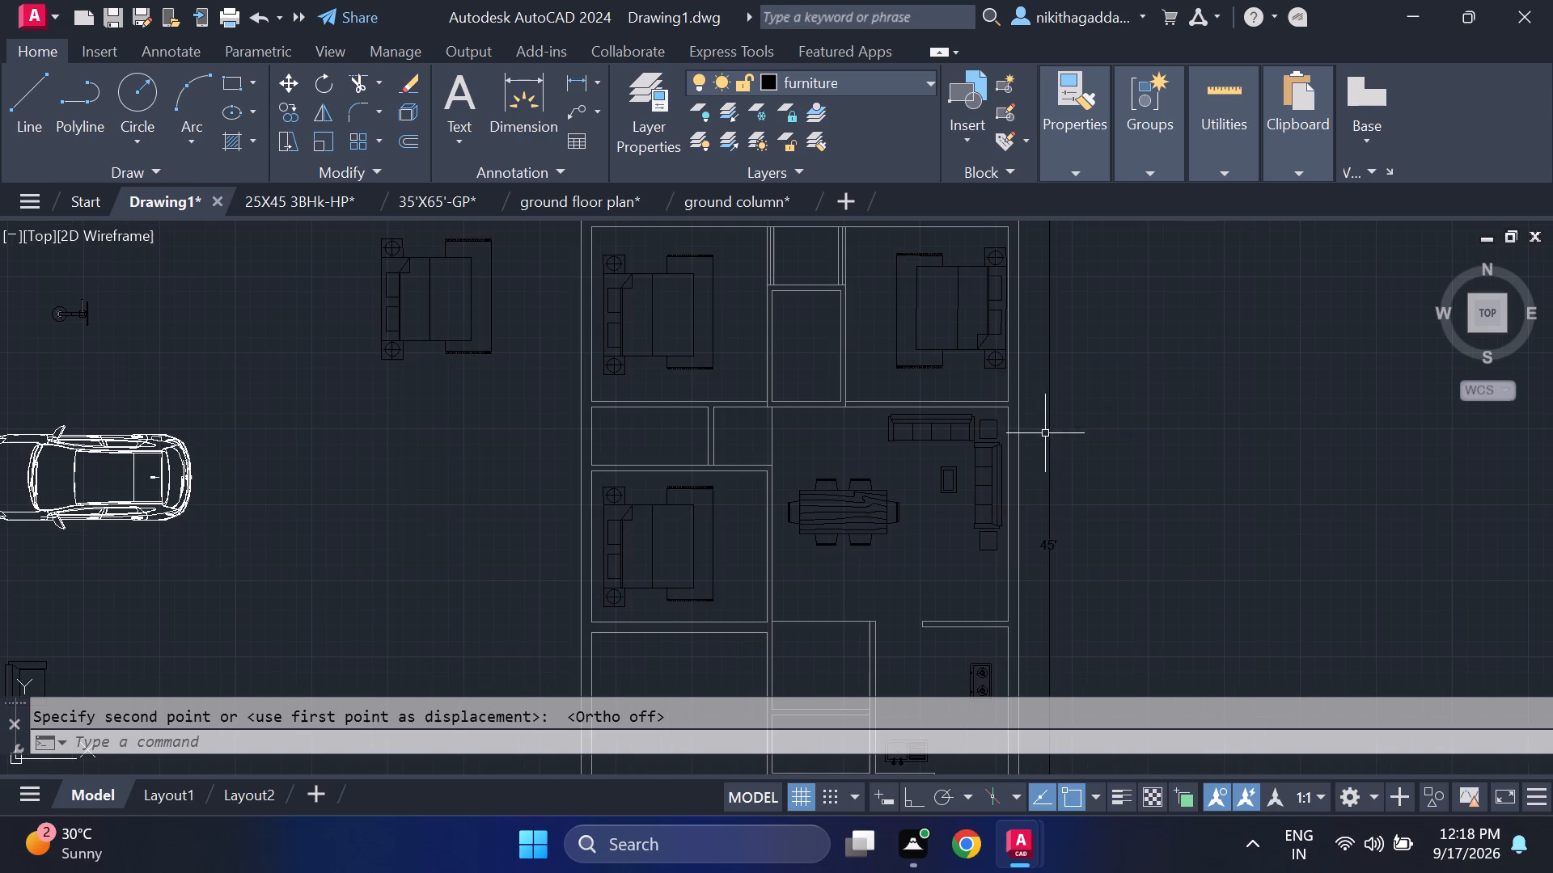
{"action": "scroll", "coordinate": [955, 567], "scroll_direction": "up", "scroll_amount": 2}
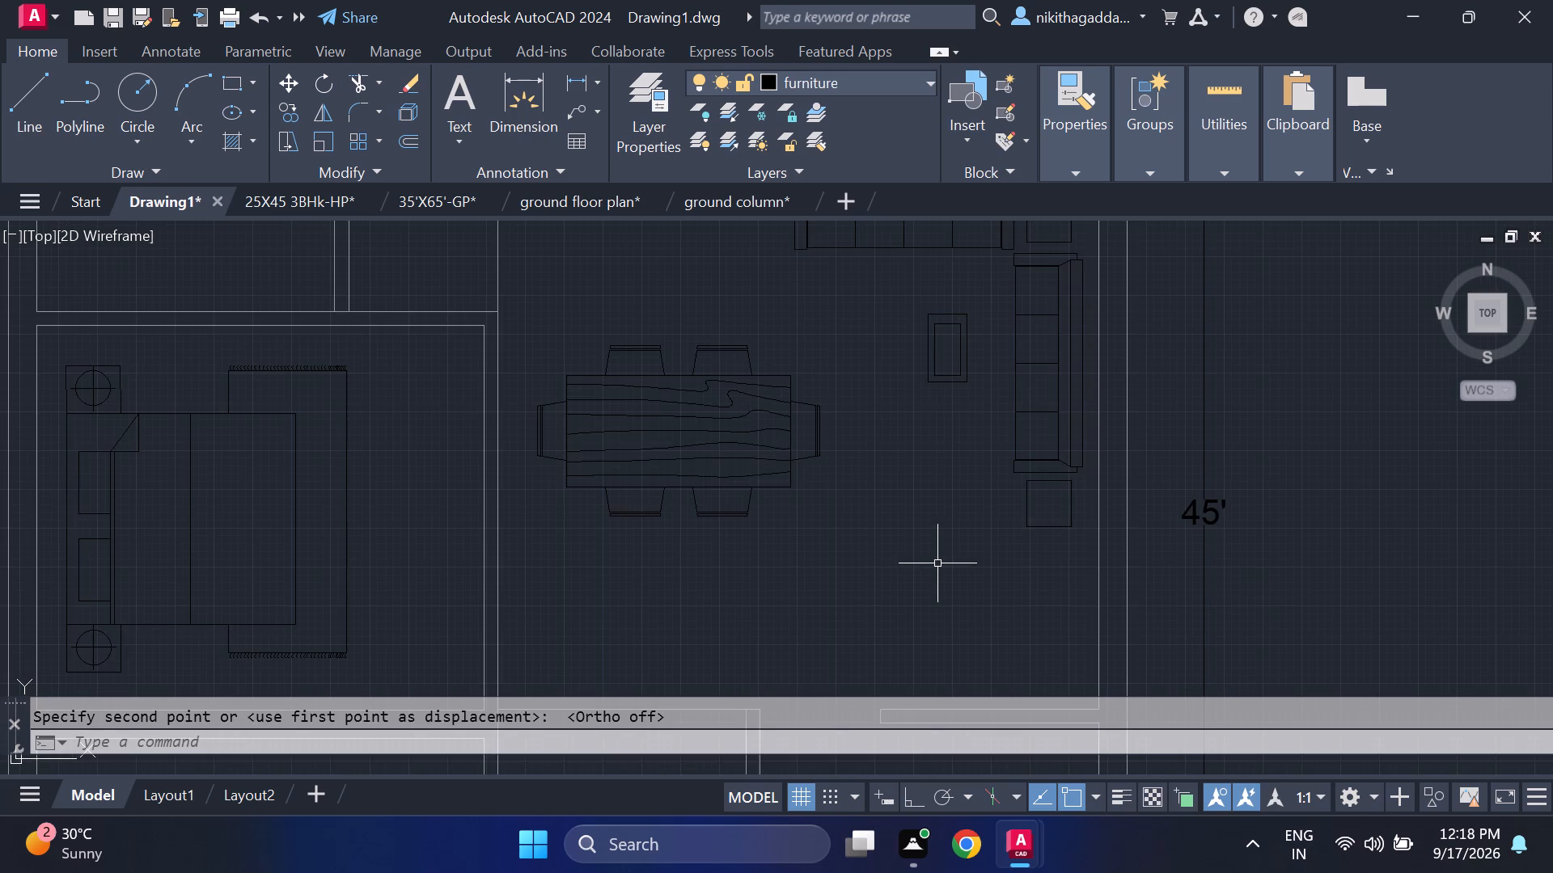
{"action": "scroll", "coordinate": [937, 563], "scroll_direction": "down", "scroll_amount": 2}
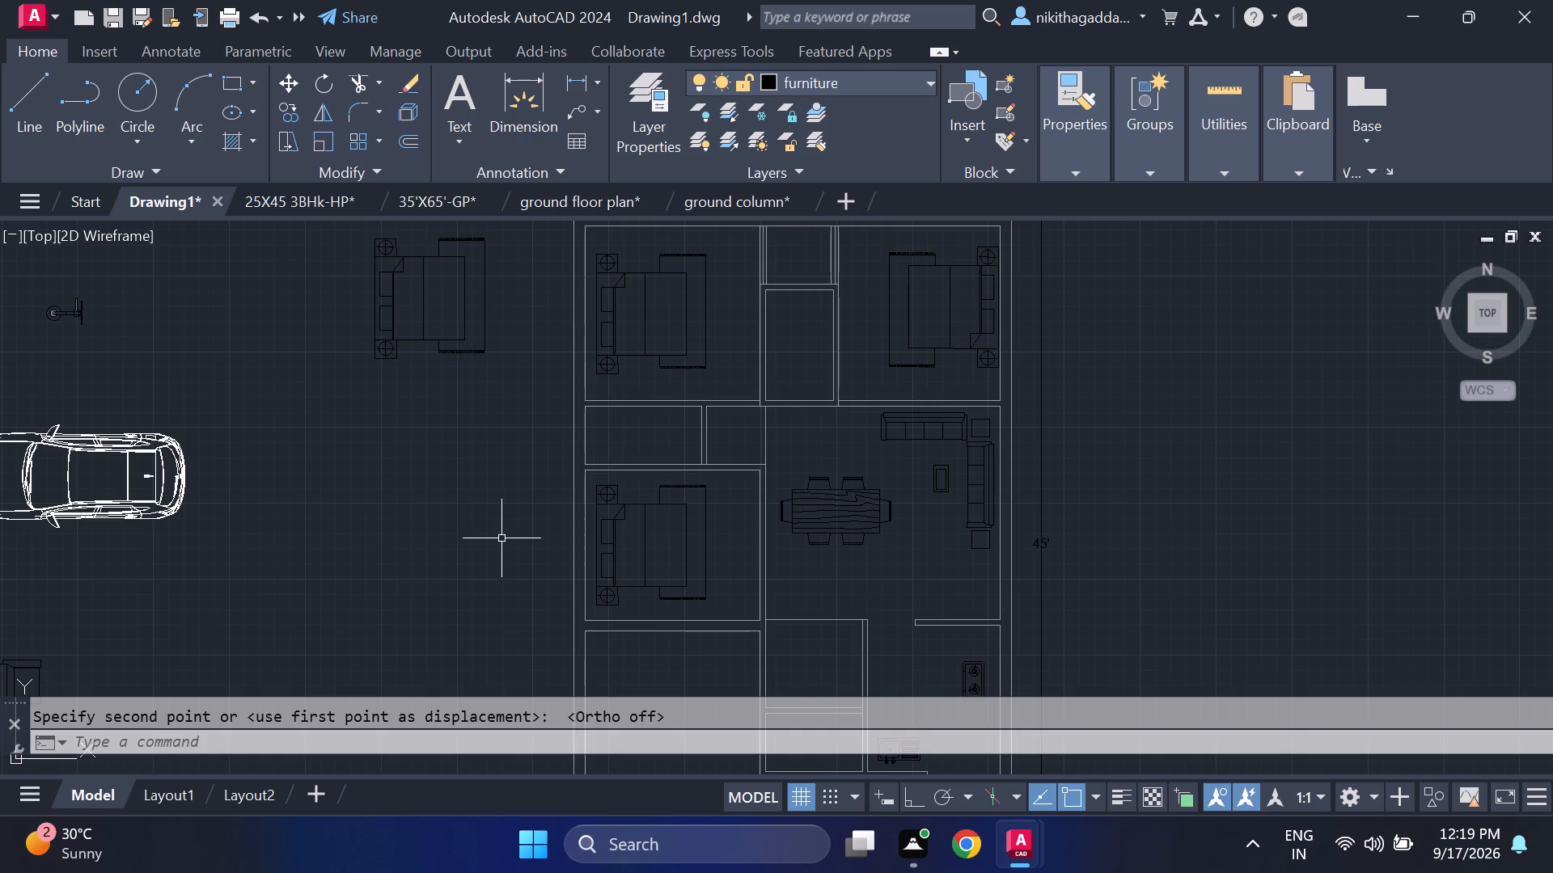
{"action": "middle_click_drag", "start_coordinate": [505, 537], "coordinate": [1003, 112]}
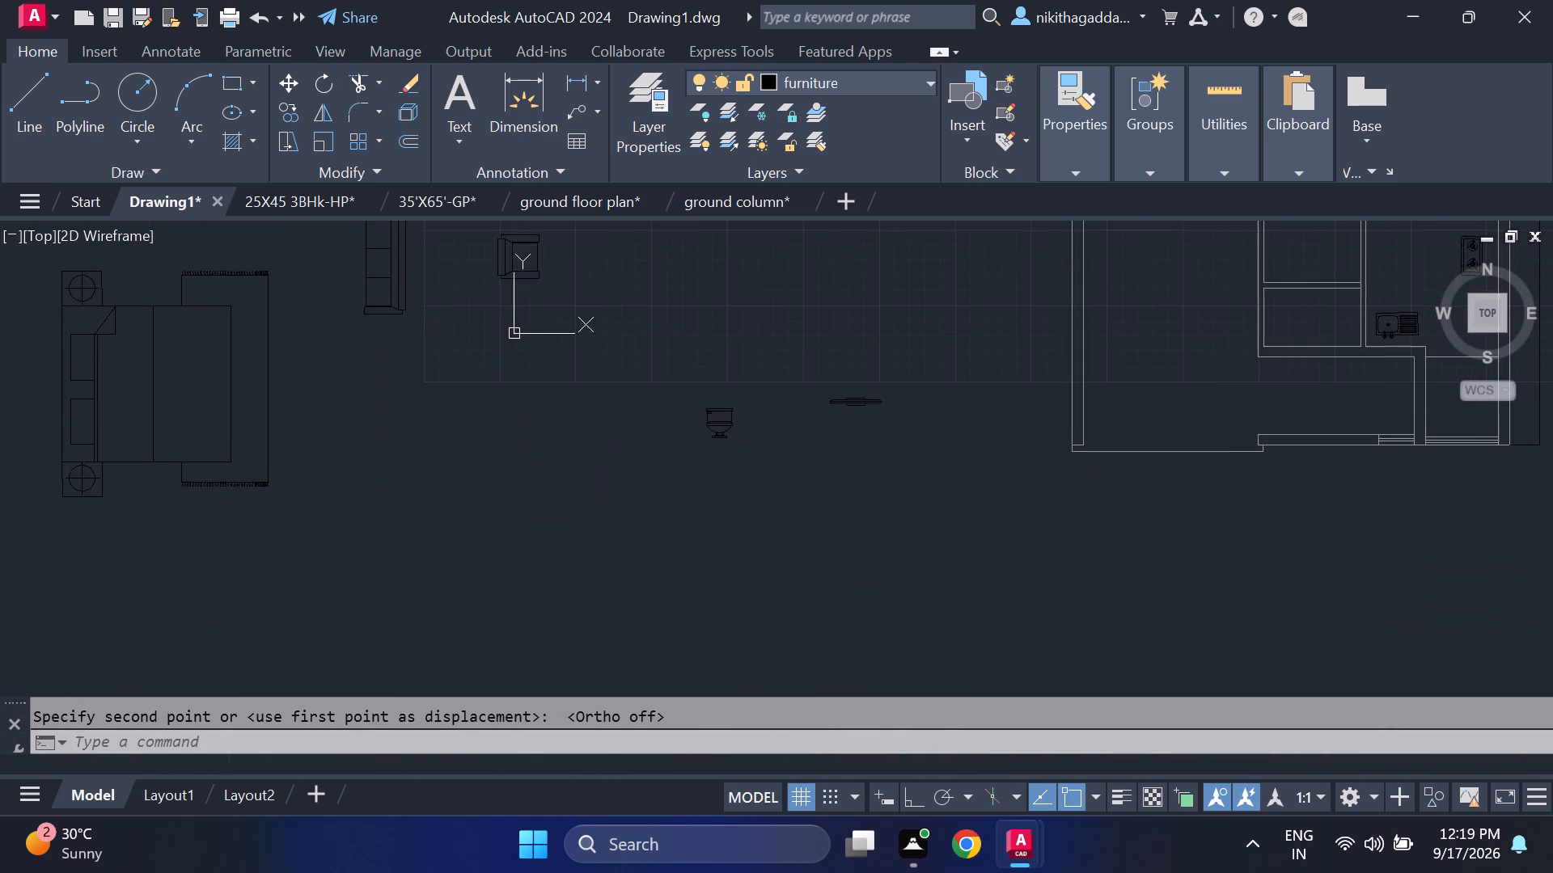
{"action": "middle_click_drag", "start_coordinate": [1003, 112], "coordinate": [1003, 112]}
{"action": "scroll", "coordinate": [758, 400], "scroll_direction": "down", "scroll_amount": 2}
{"action": "middle_click_drag", "start_coordinate": [675, 380], "coordinate": [687, 434]}
{"action": "scroll", "coordinate": [681, 400], "scroll_direction": "up", "scroll_amount": 2}
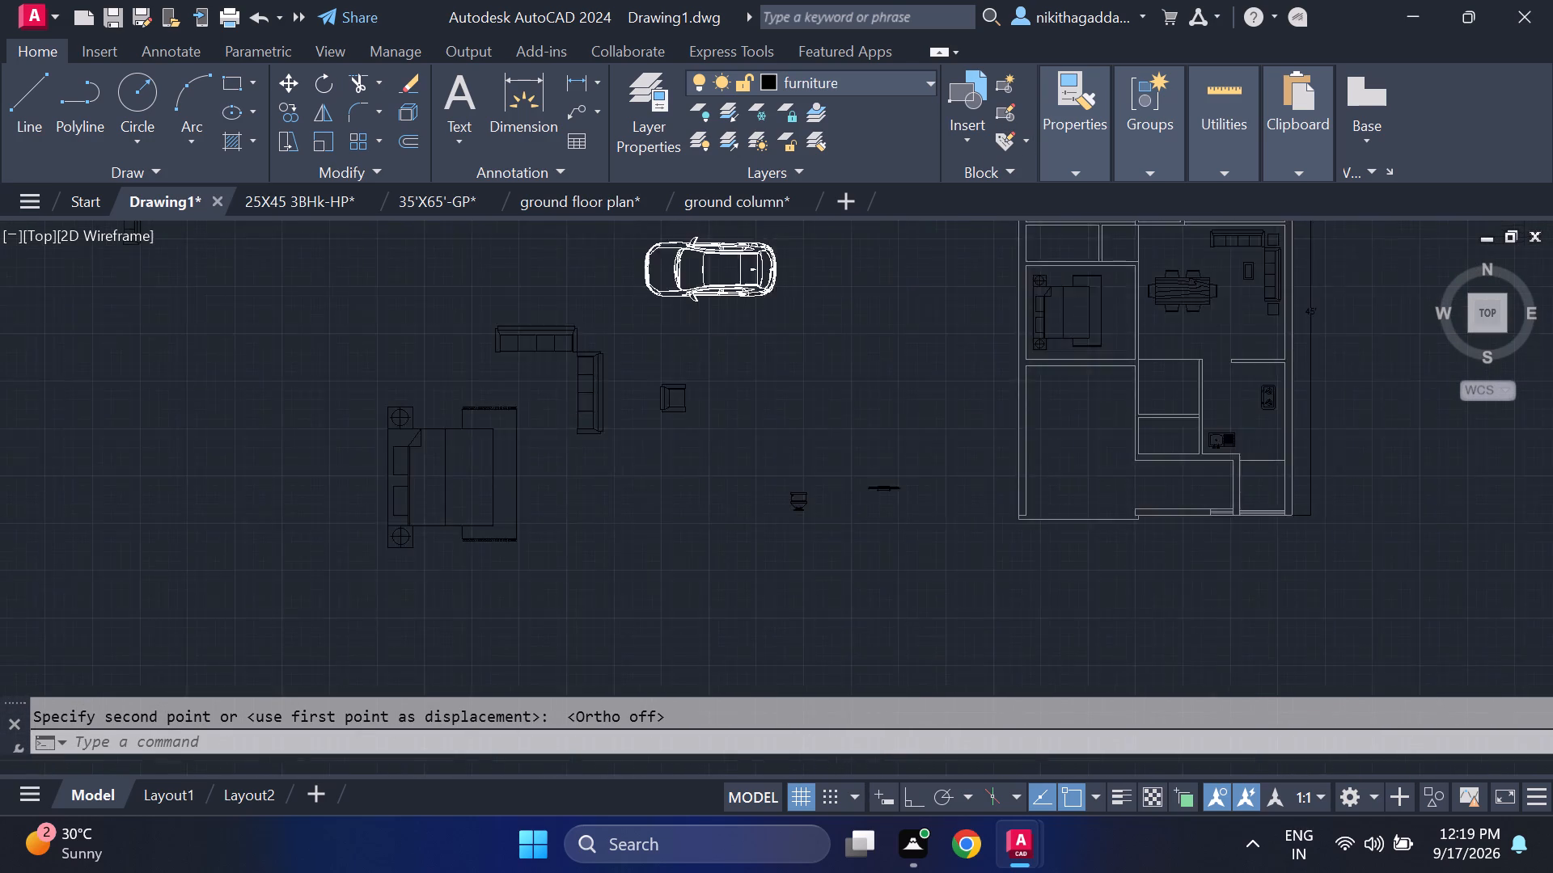
{"action": "left_click", "coordinate": [719, 328]}
{"action": "left_click", "coordinate": [640, 466]}
{"action": "type", "text": "ro"}
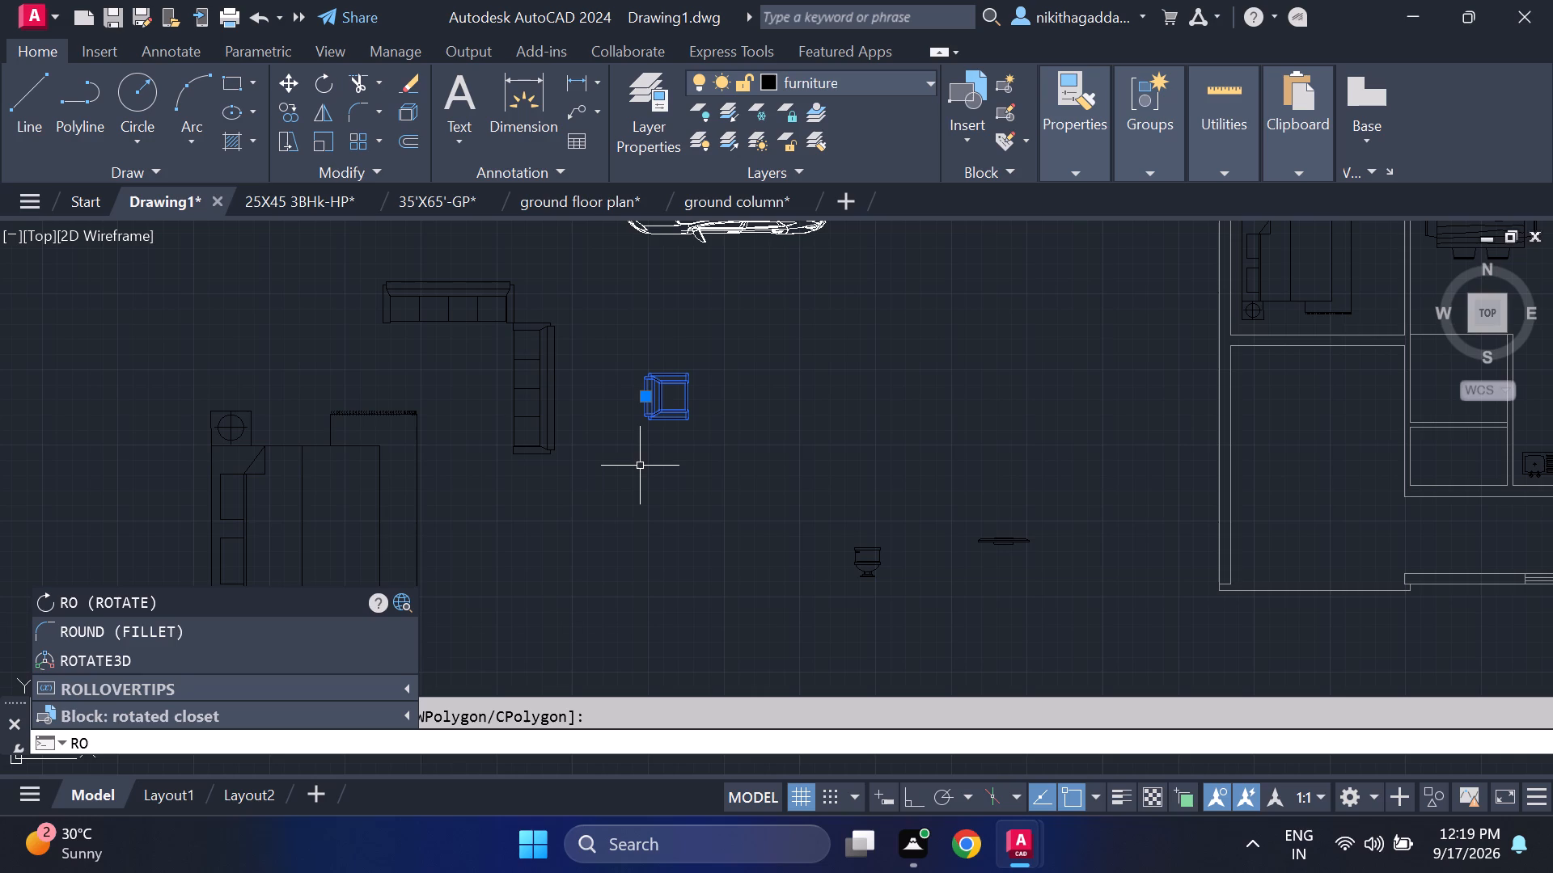
{"action": "key", "text": "Return"}
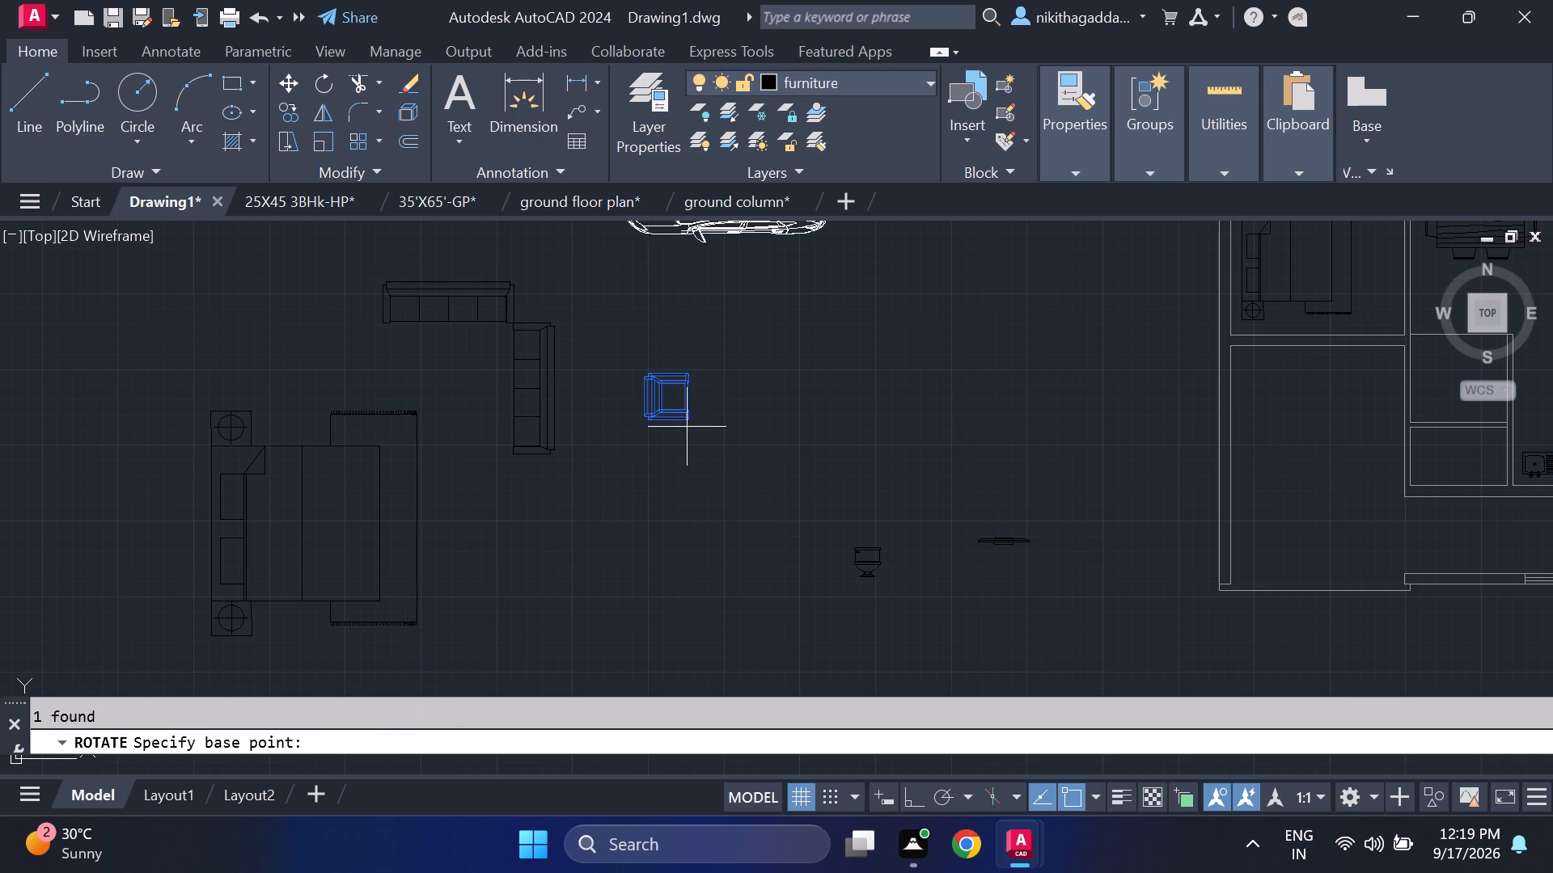
{"action": "left_click", "coordinate": [697, 391]}
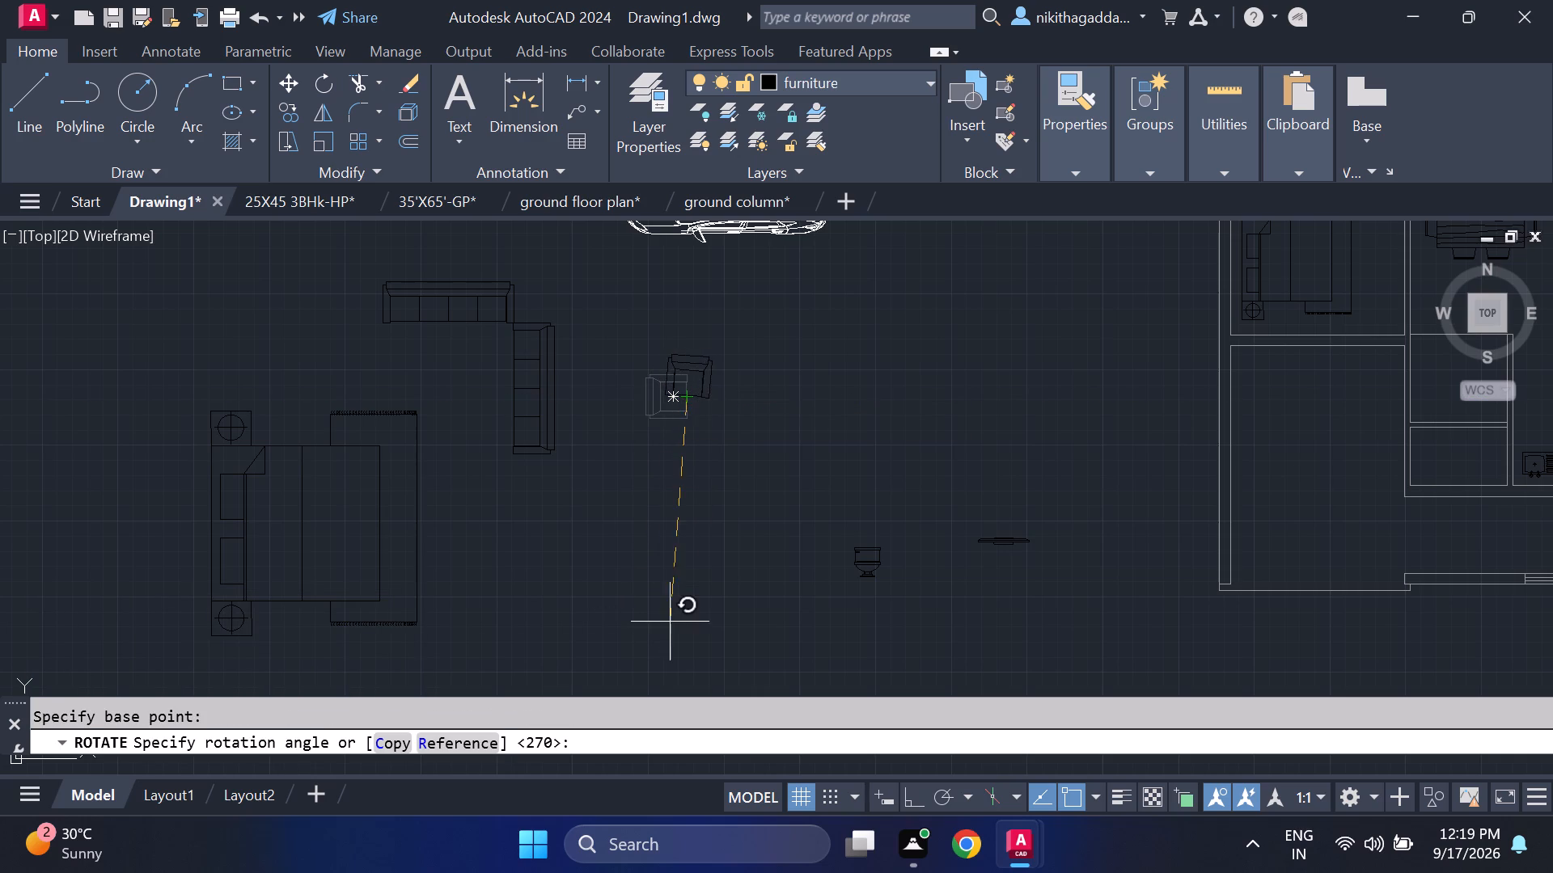
{"action": "key", "text": "F8"}
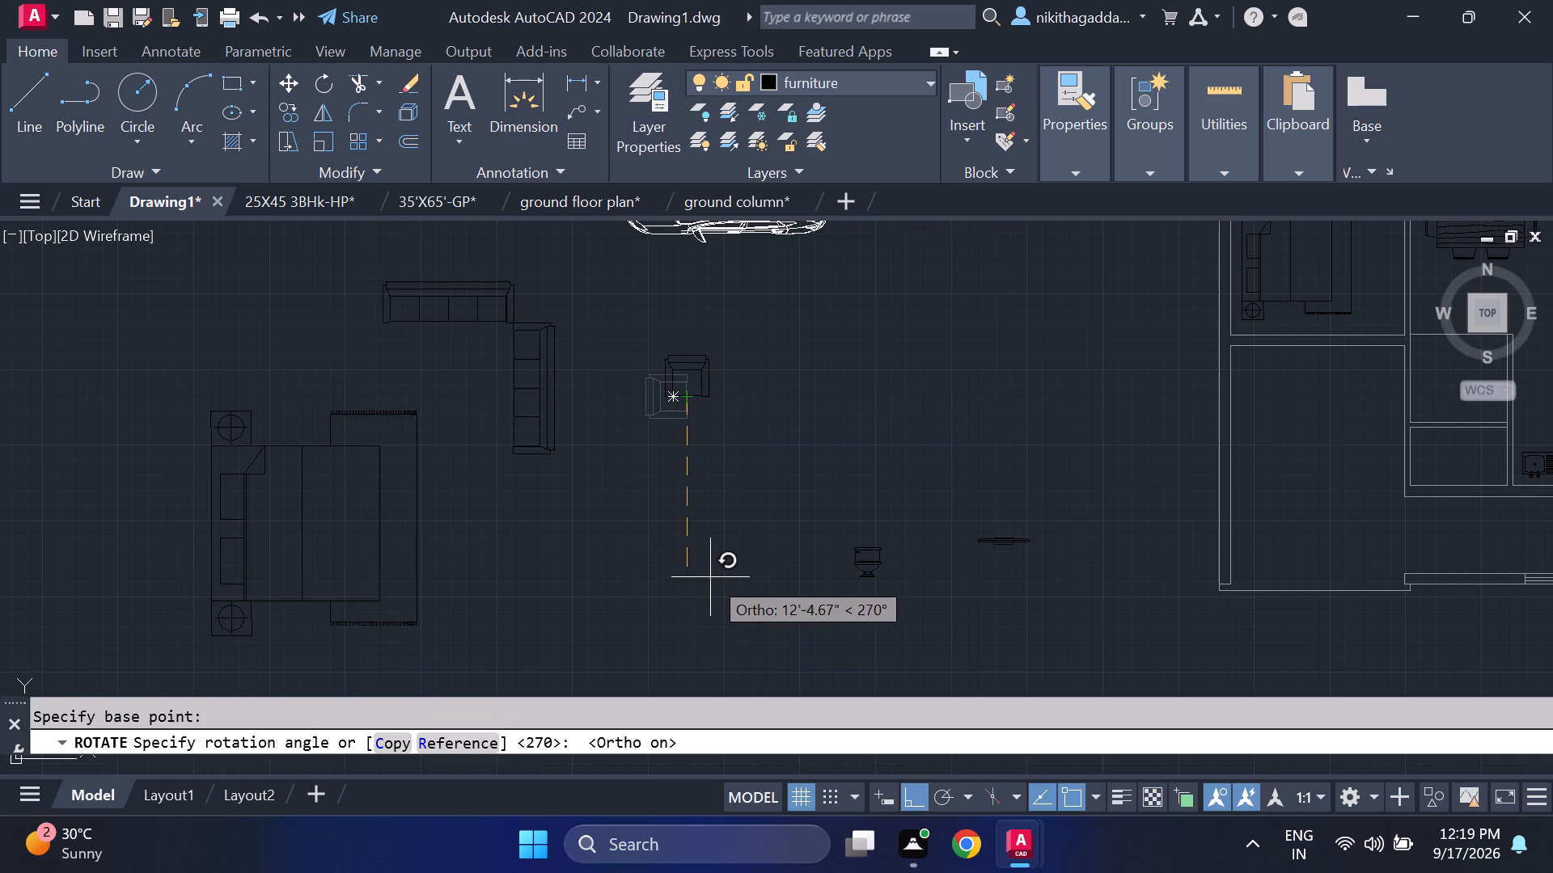
{"action": "left_click", "coordinate": [712, 611]}
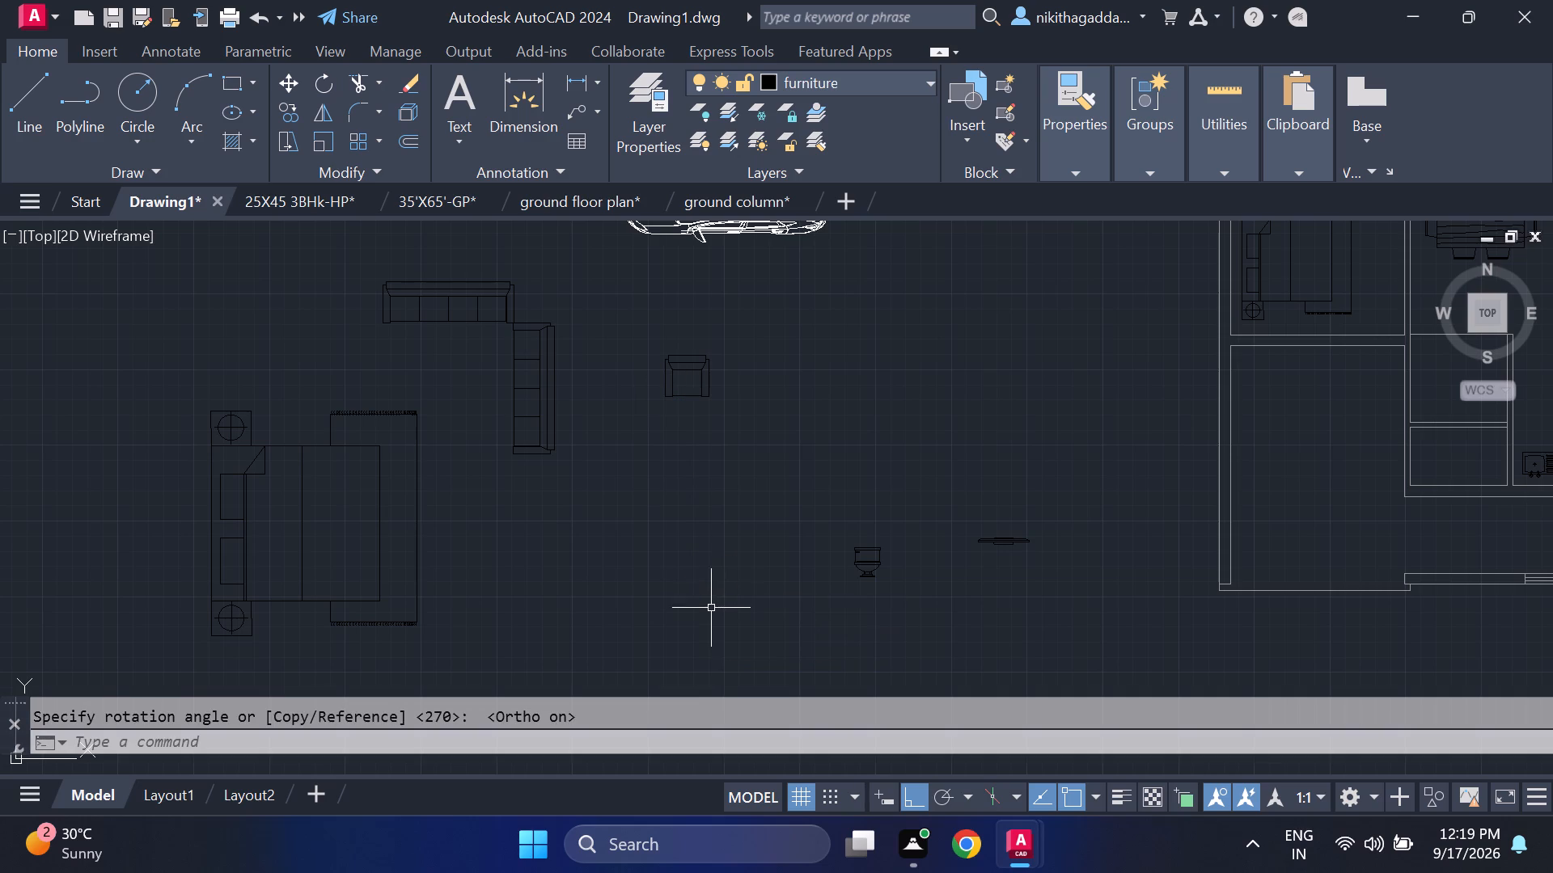
Copy the rotated armchair horizontally about 3'-1.8" to its right, forming a side-by-side pair.
{"action": "left_click_drag", "start_coordinate": [768, 329], "coordinate": [751, 341]}
{"action": "left_click", "coordinate": [633, 432]}
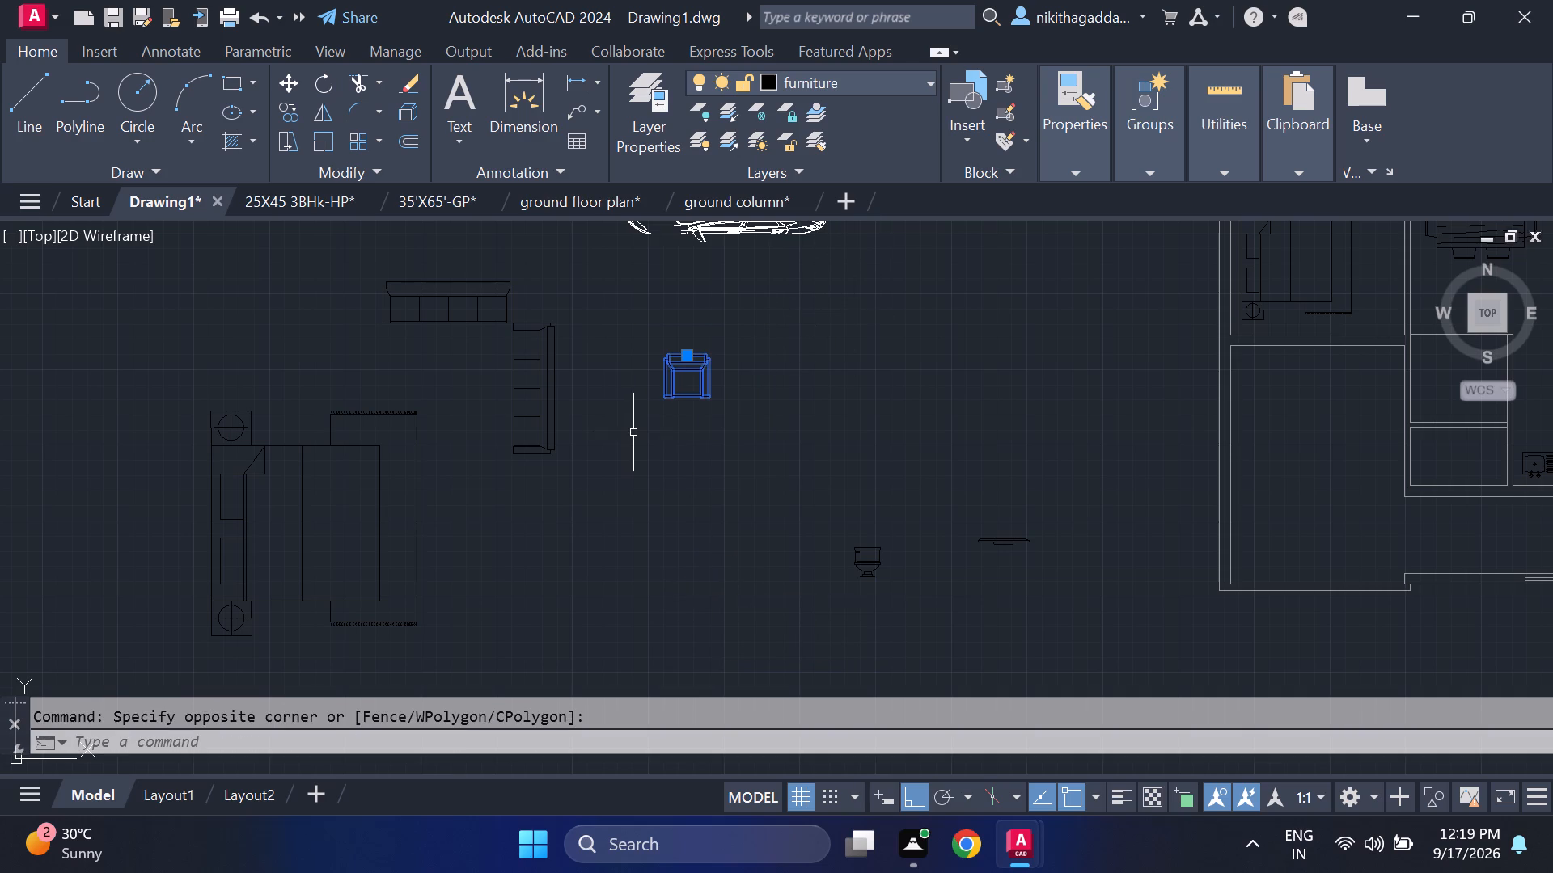
{"action": "type", "text": "co"}
{"action": "key", "text": "Return"}
{"action": "scroll", "coordinate": [642, 424], "scroll_direction": "up", "scroll_amount": 1}
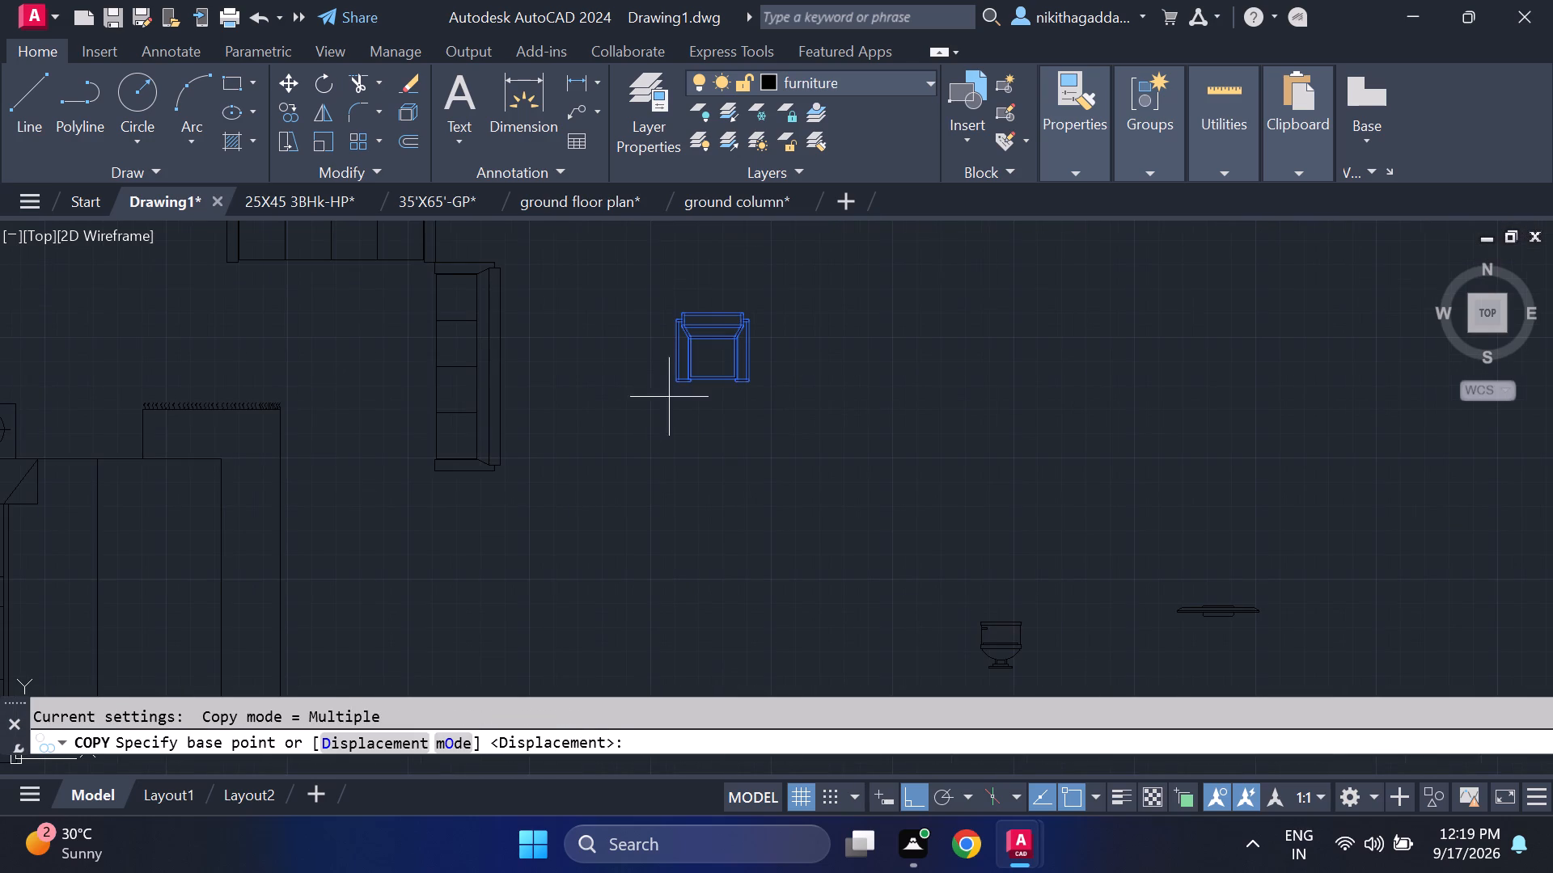
{"action": "left_click", "coordinate": [712, 355]}
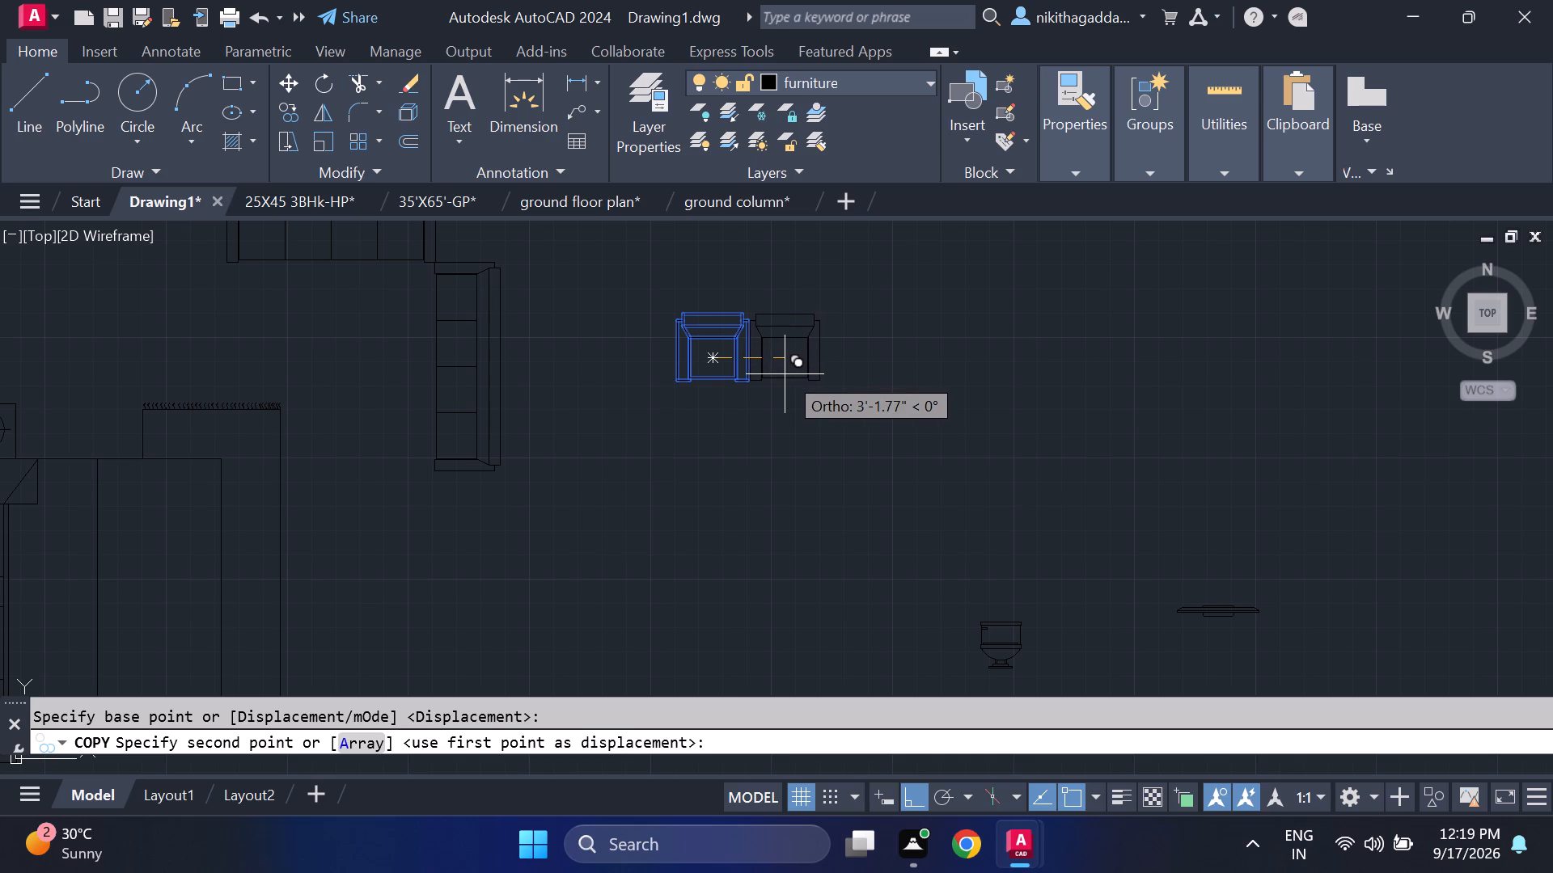
{"action": "left_click", "coordinate": [785, 374]}
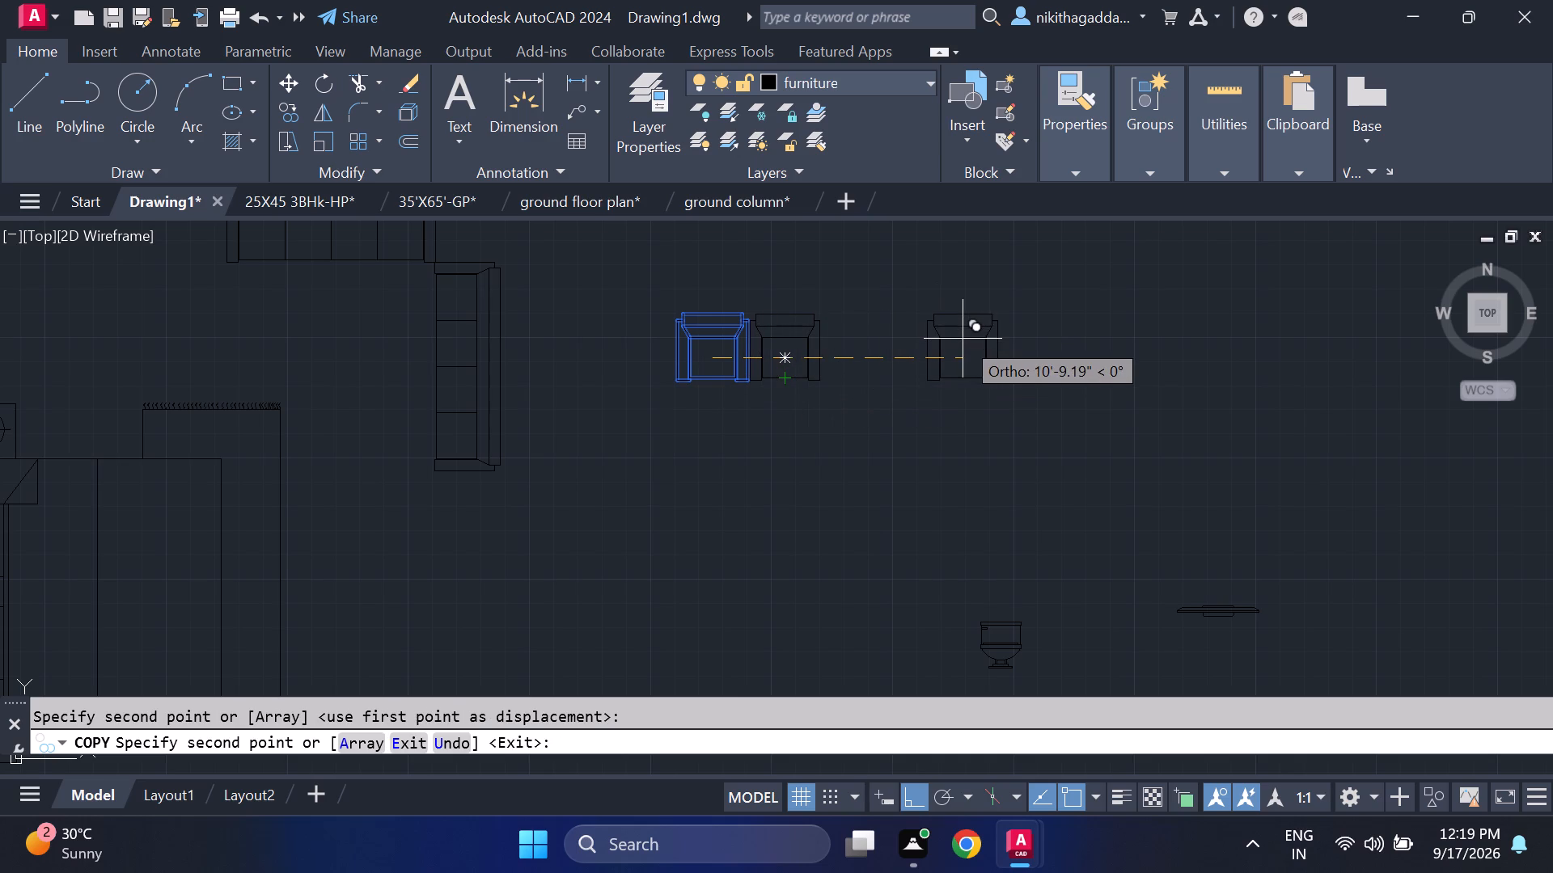
{"action": "key", "text": "Escape"}
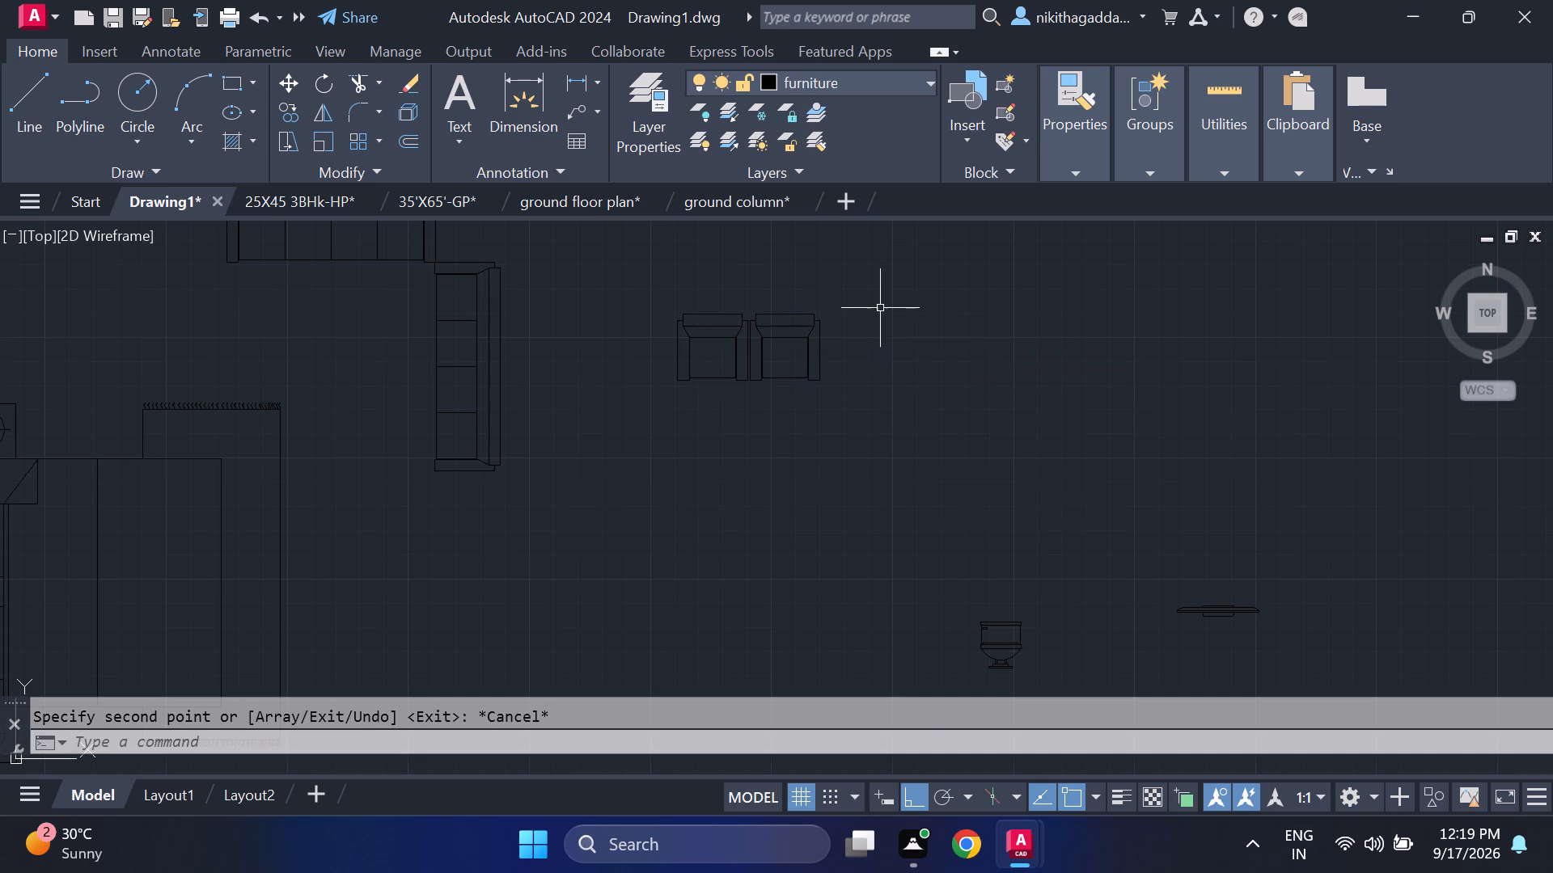
Copy the armchair pair with Ortho off to just above the upper-left bedroom's outer wall, beside the 30' dimension.
{"action": "scroll", "coordinate": [878, 310], "scroll_direction": "down", "scroll_amount": 2}
{"action": "middle_click_drag", "start_coordinate": [887, 323], "coordinate": [876, 470]}
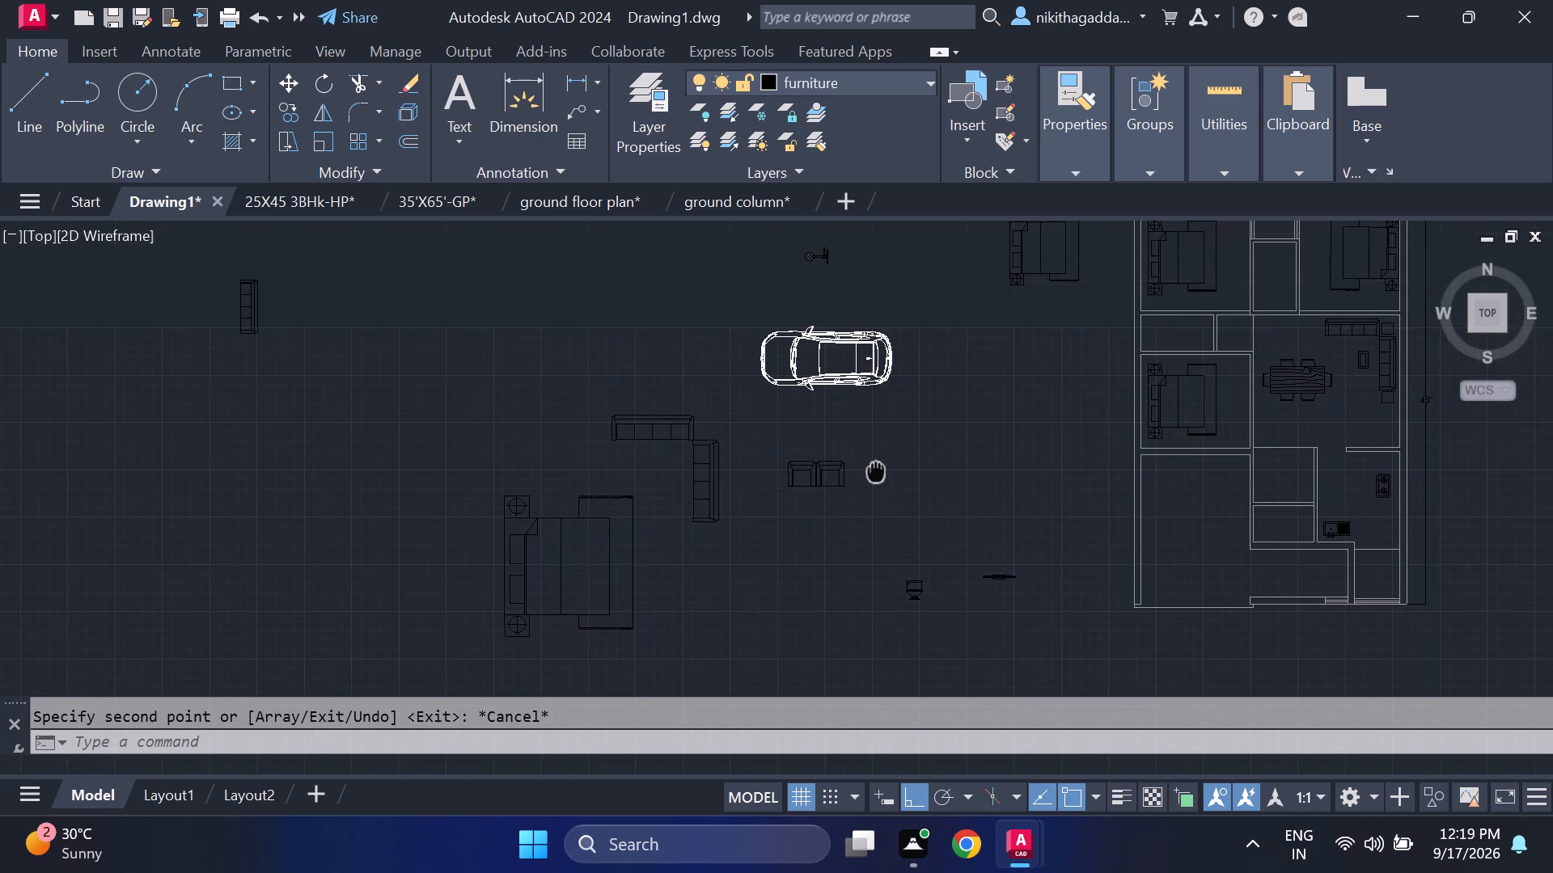
{"action": "scroll", "coordinate": [831, 466], "scroll_direction": "up", "scroll_amount": 2}
{"action": "left_click_drag", "start_coordinate": [960, 411], "coordinate": [944, 422]}
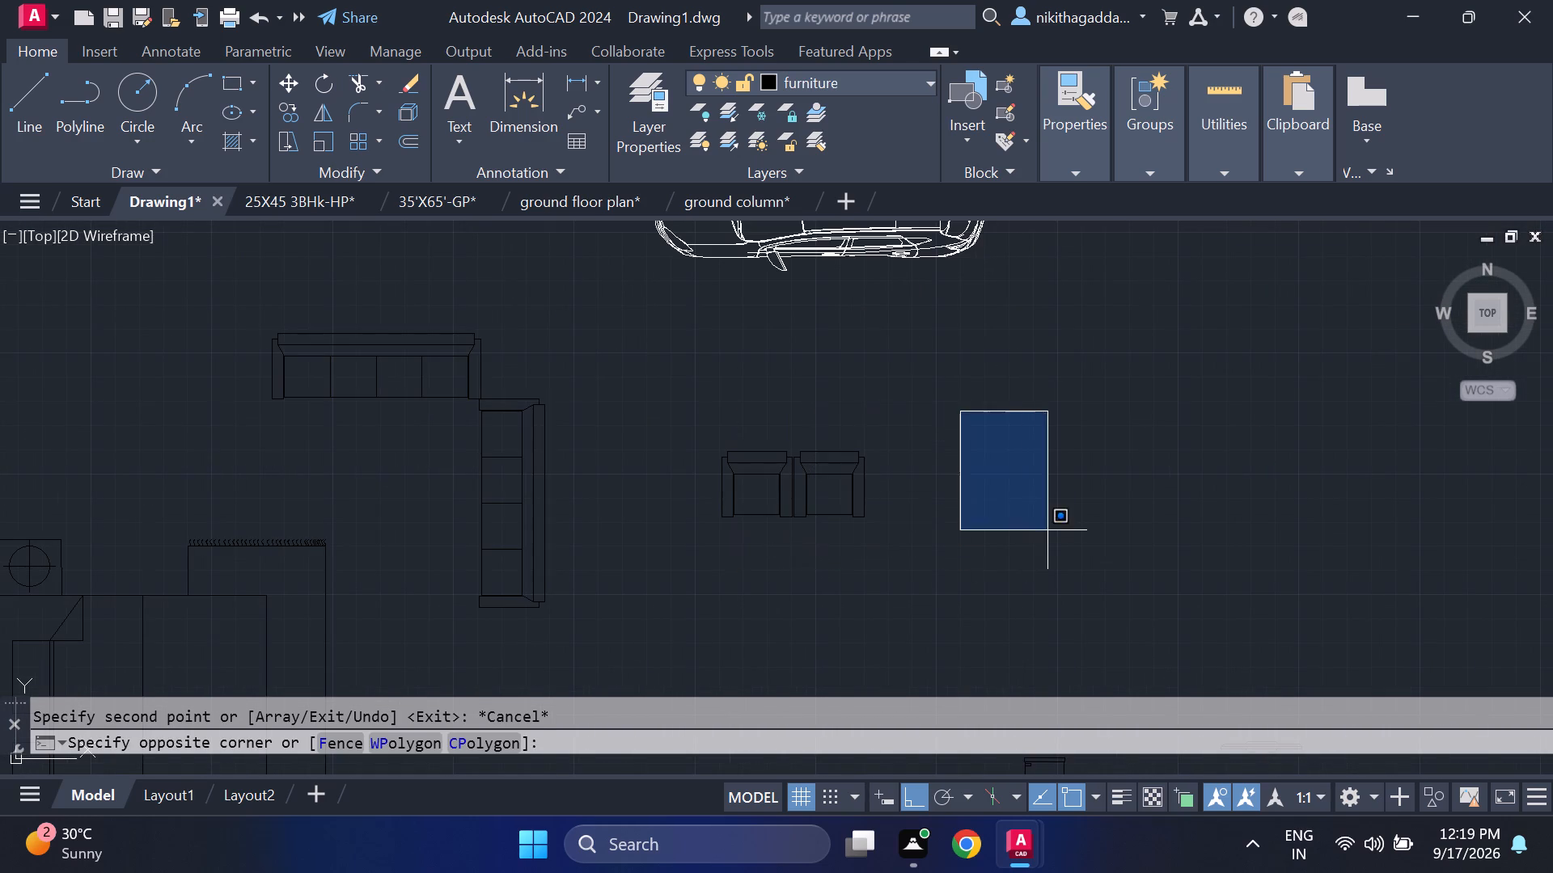
{"action": "left_click", "coordinate": [1046, 527]}
{"action": "scroll", "coordinate": [809, 471], "scroll_direction": "up", "scroll_amount": 3}
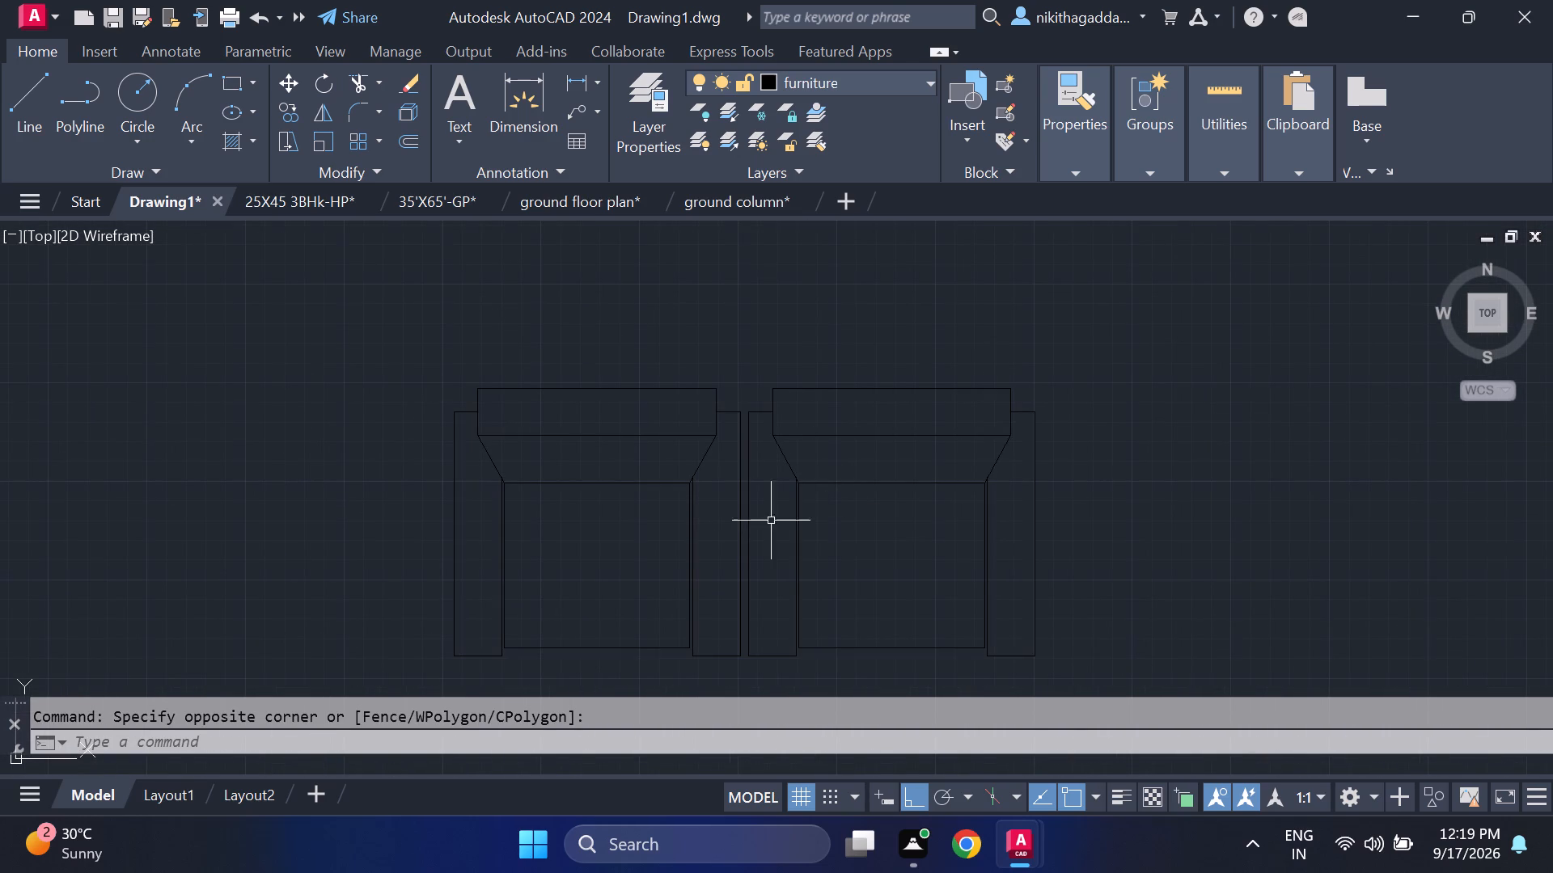
{"action": "left_click", "coordinate": [1179, 371]}
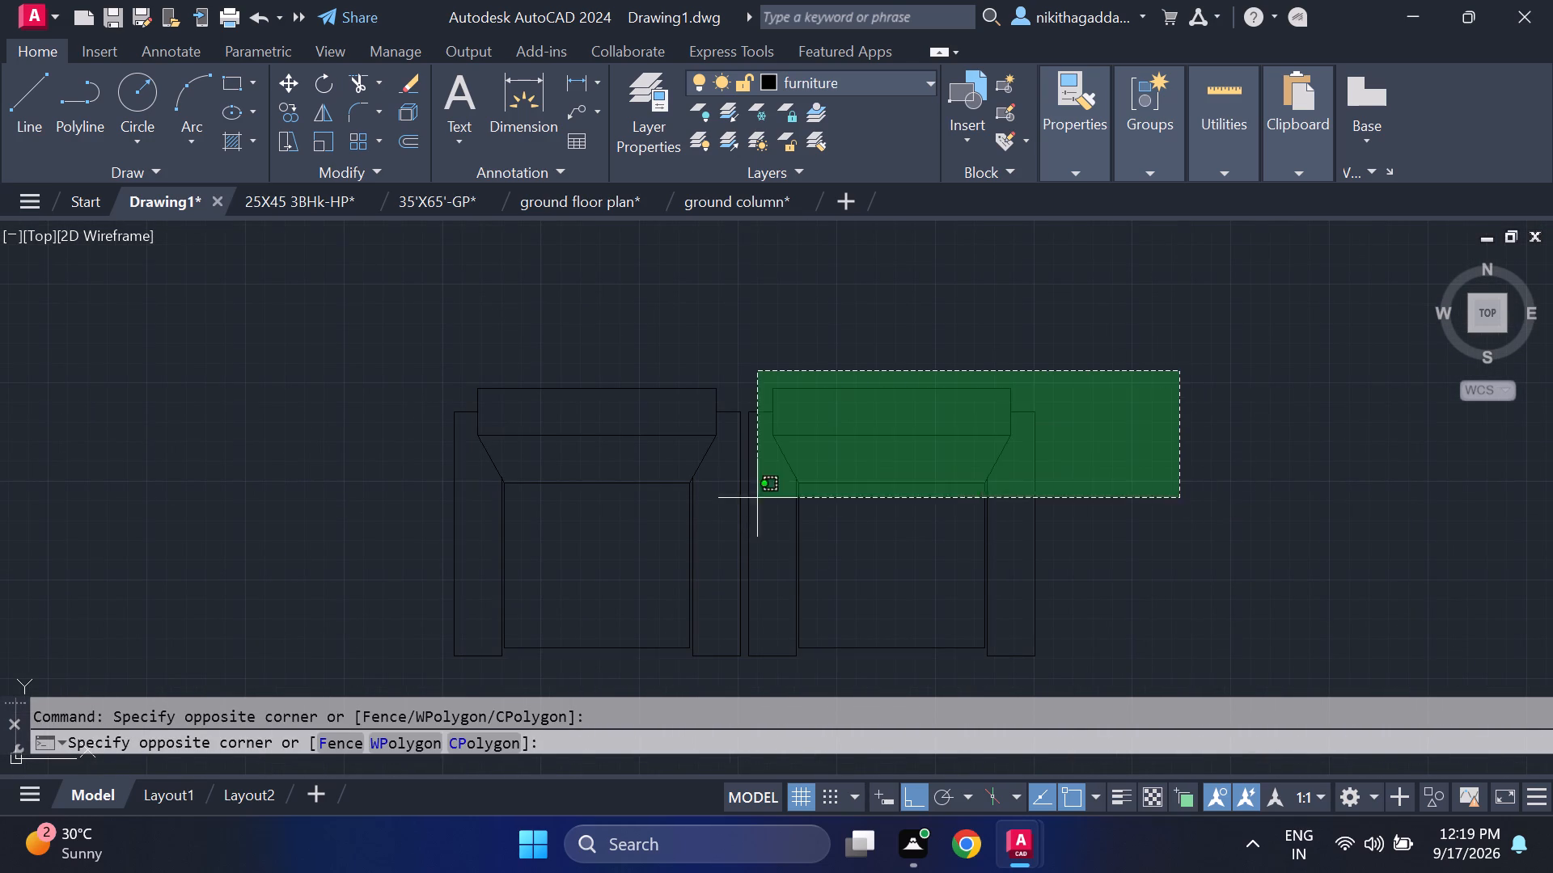
{"action": "left_click", "coordinate": [315, 634]}
{"action": "scroll", "coordinate": [1385, 583], "scroll_direction": "down", "scroll_amount": 2}
{"action": "middle_click_drag", "start_coordinate": [1356, 589], "coordinate": [1198, 518]}
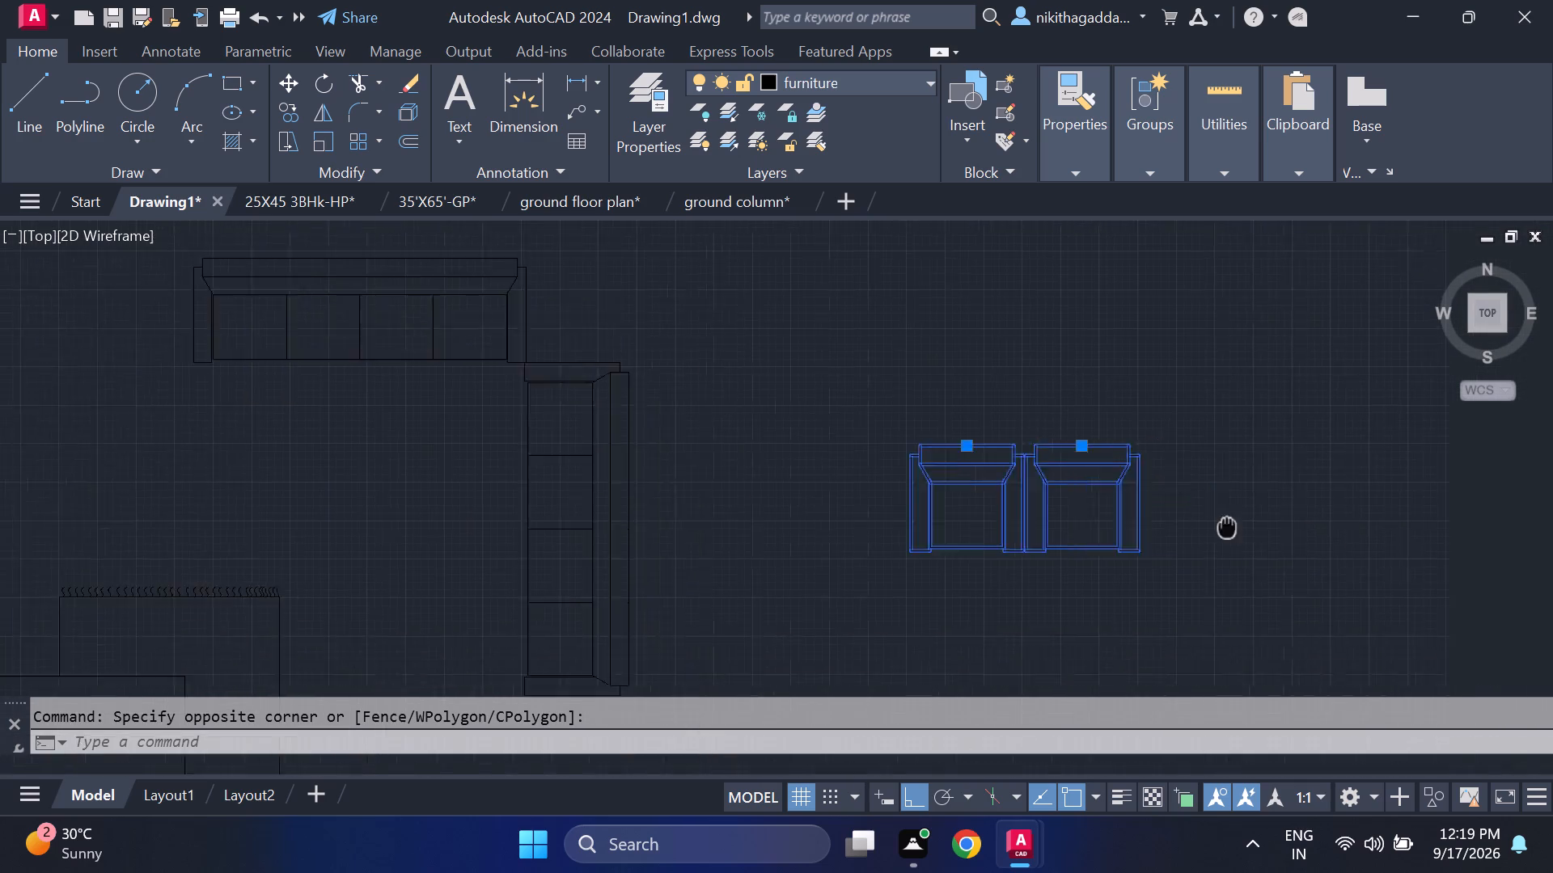
{"action": "middle_click_drag", "start_coordinate": [1198, 518], "coordinate": [1140, 508]}
{"action": "type", "text": "co"}
{"action": "key", "text": "Return"}
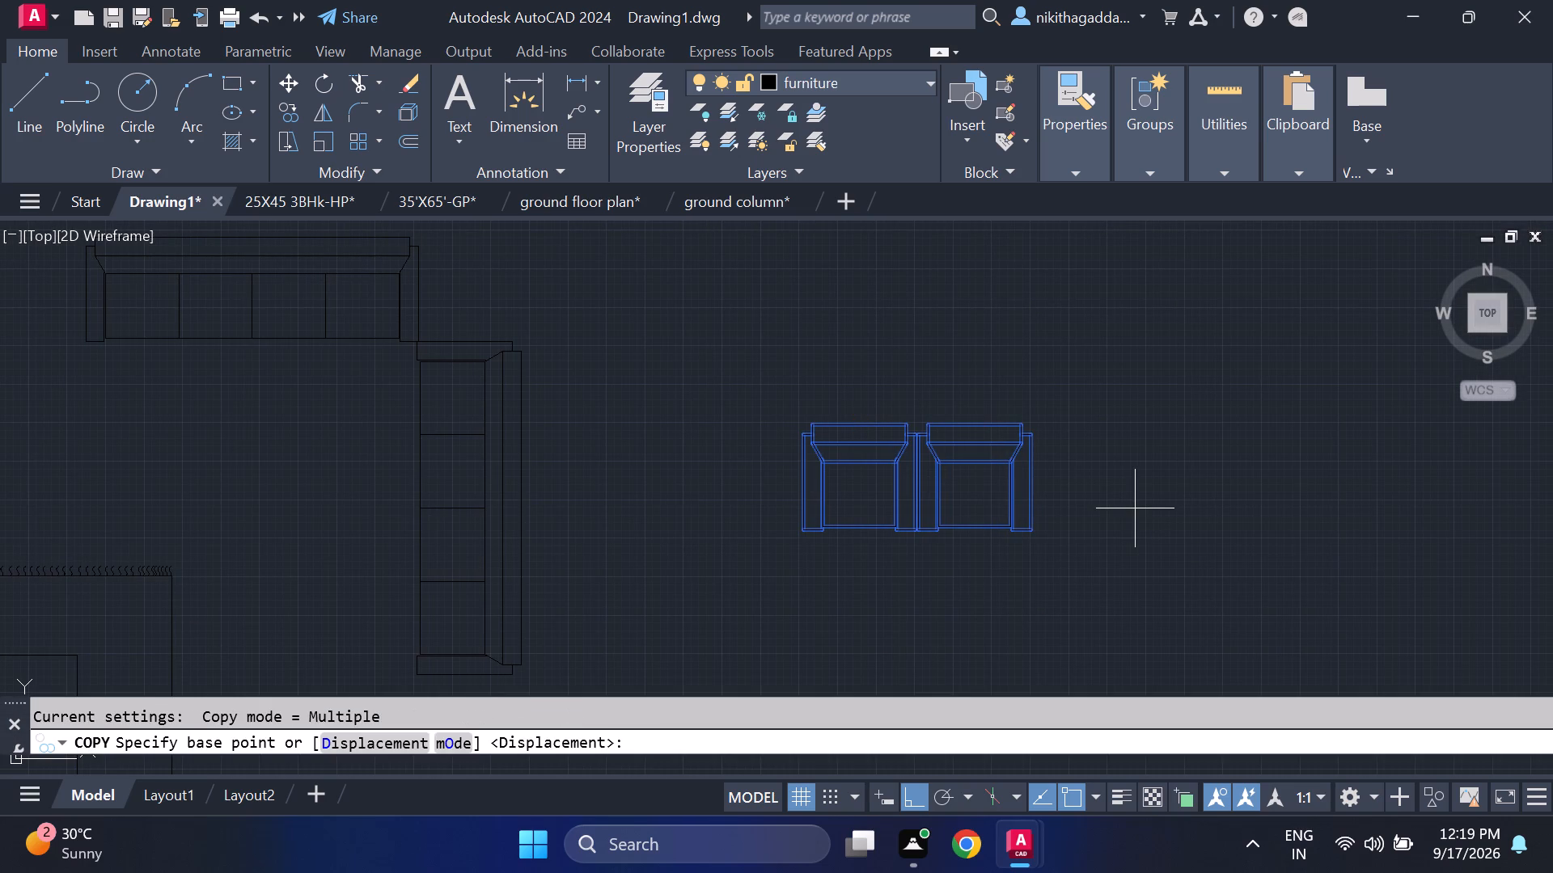
{"action": "left_click", "coordinate": [862, 494]}
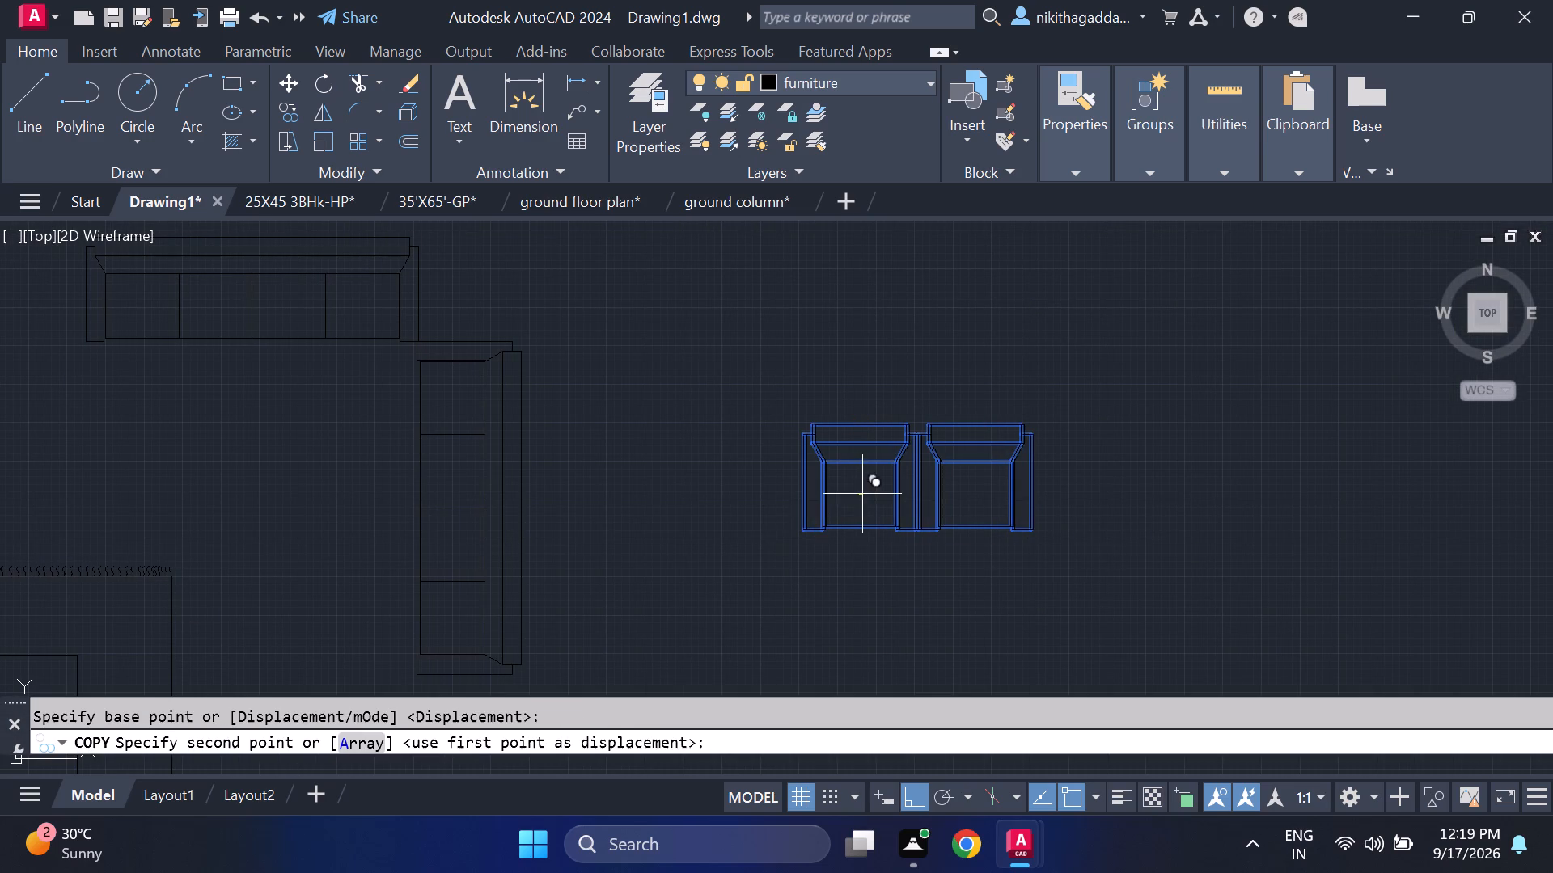
{"action": "scroll", "coordinate": [1236, 464], "scroll_direction": "down", "scroll_amount": 3}
{"action": "middle_click_drag", "start_coordinate": [1236, 462], "coordinate": [924, 535]}
{"action": "key", "text": "F8"}
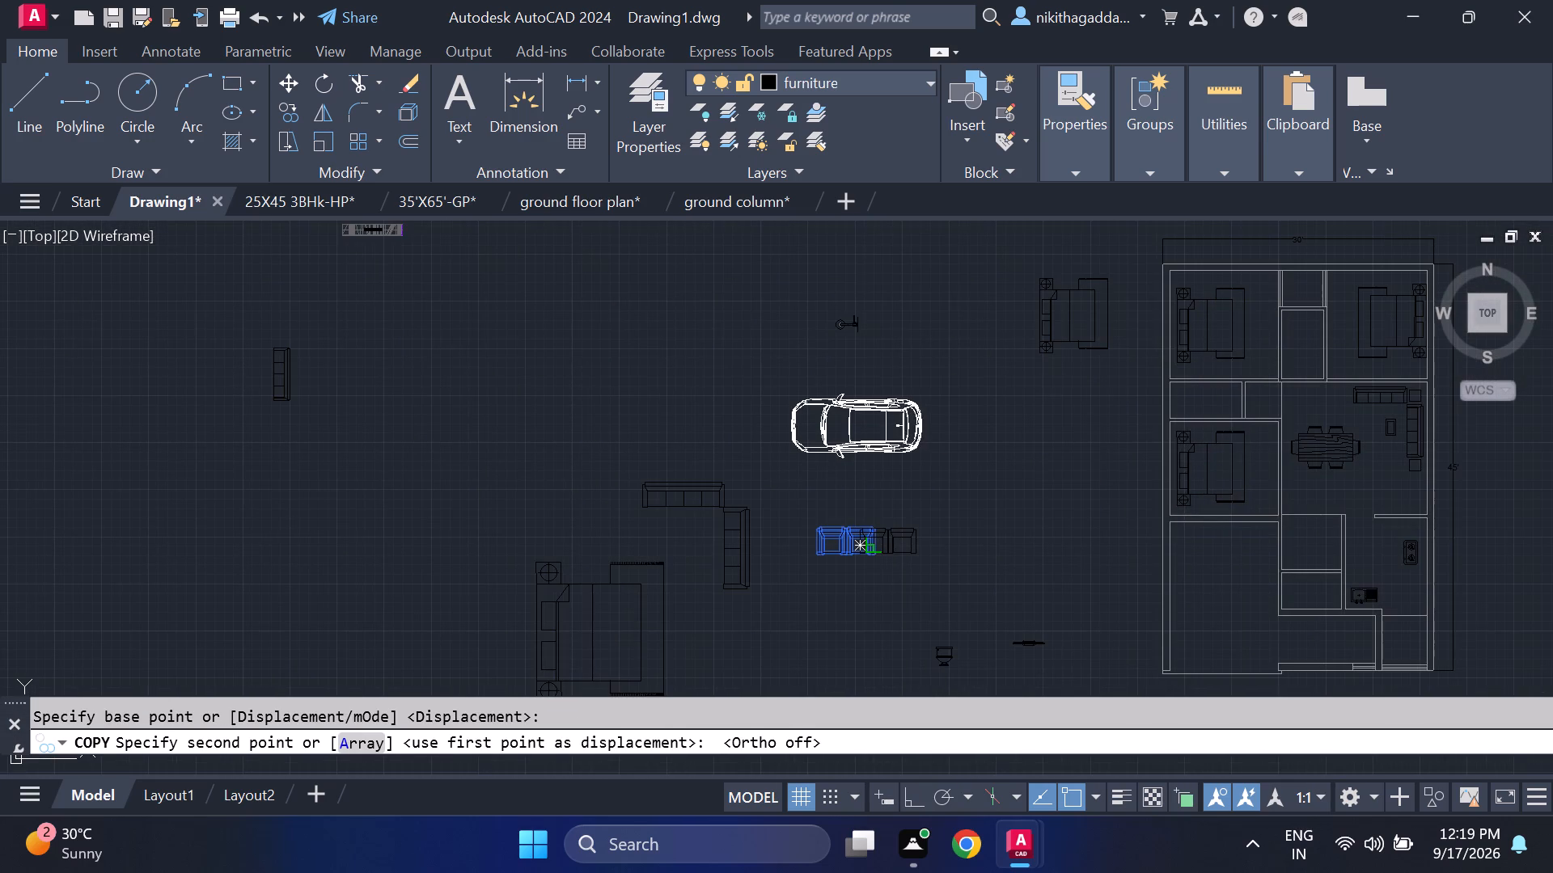
{"action": "middle_click_drag", "start_coordinate": [952, 513], "coordinate": [737, 697]}
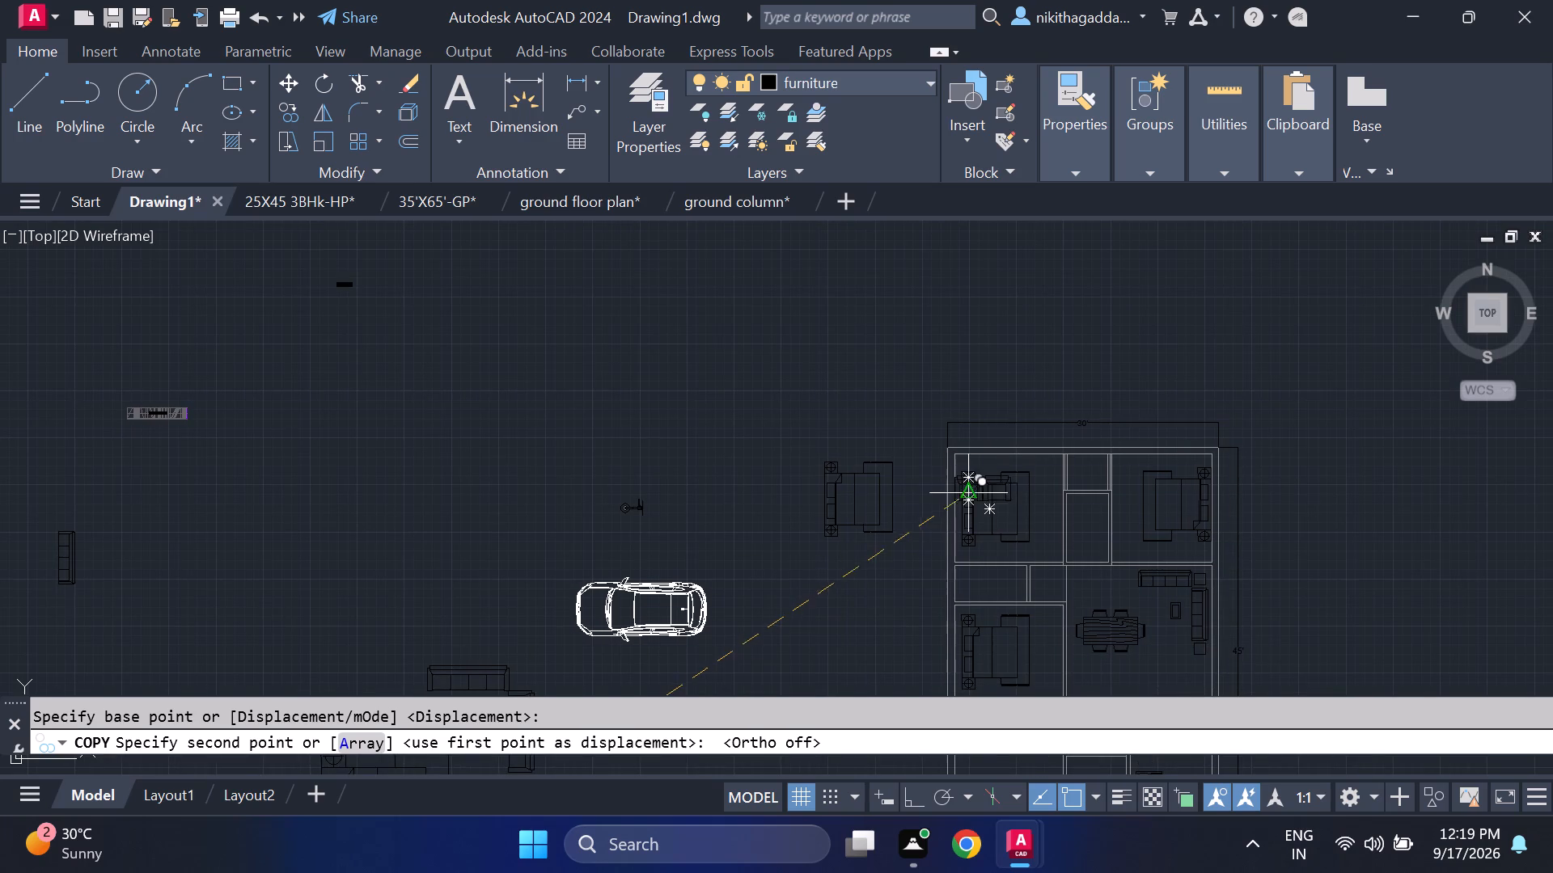
{"action": "scroll", "coordinate": [1022, 464], "scroll_direction": "up", "scroll_amount": 6}
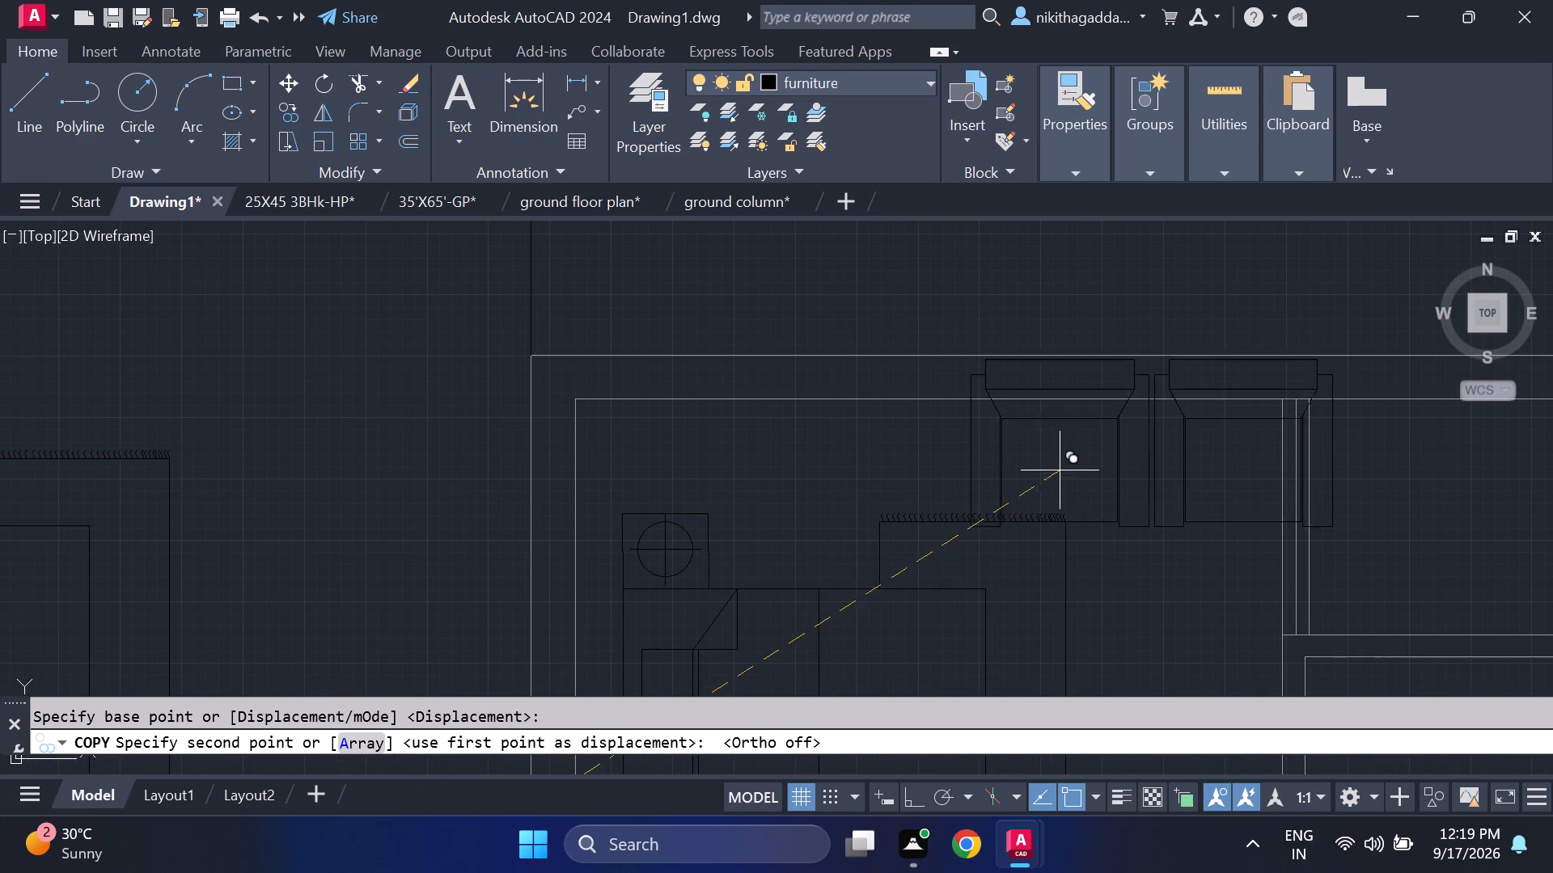
{"action": "left_click", "coordinate": [1039, 284]}
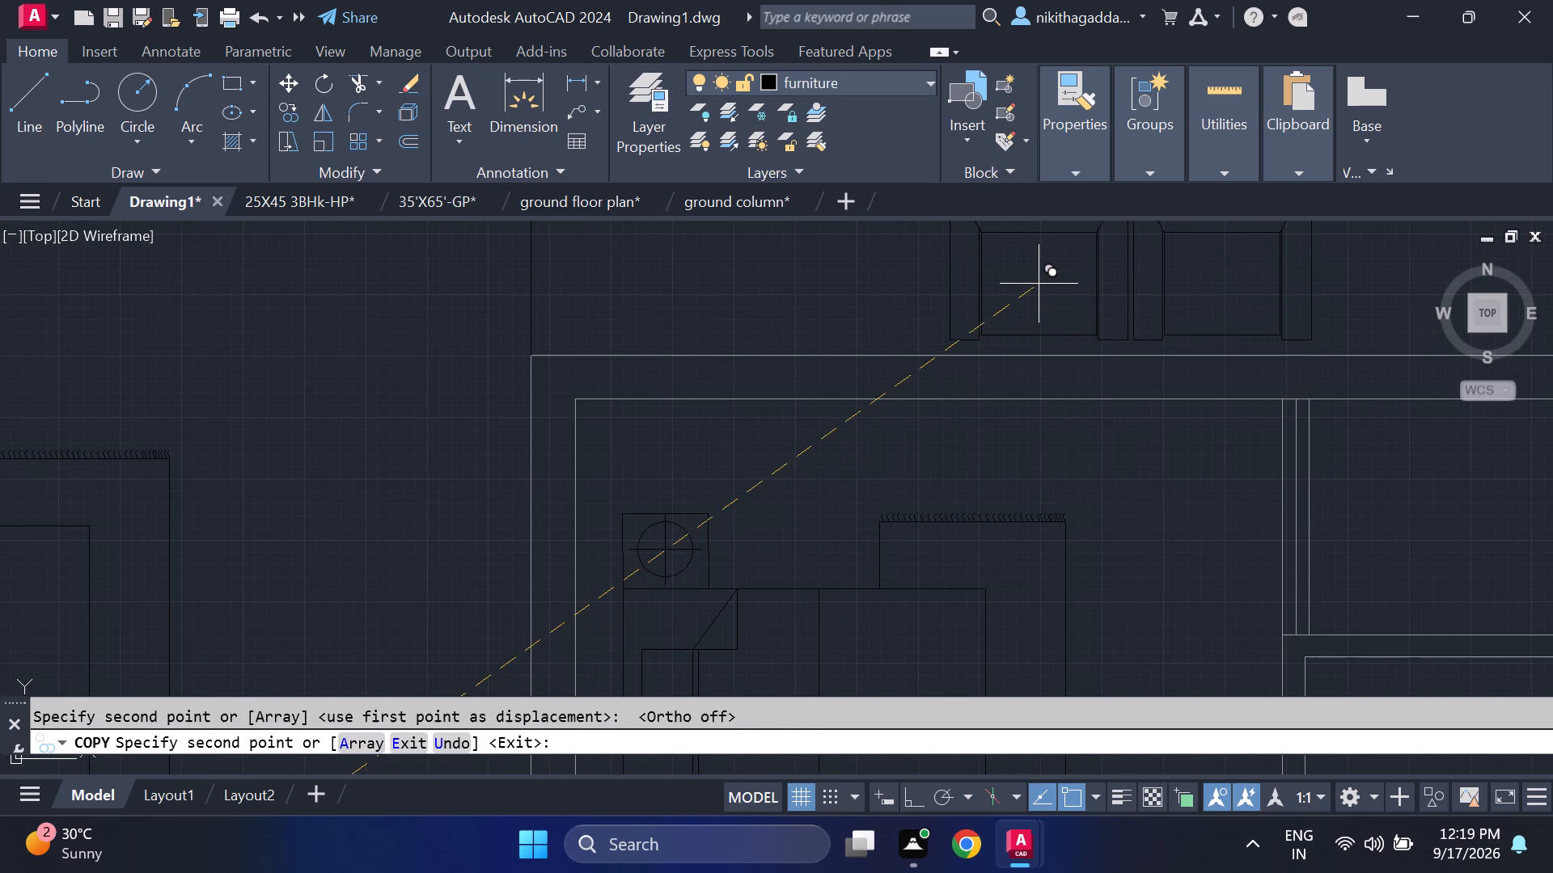
{"action": "scroll", "coordinate": [1082, 407], "scroll_direction": "down", "scroll_amount": 1}
{"action": "key", "text": "Escape"}
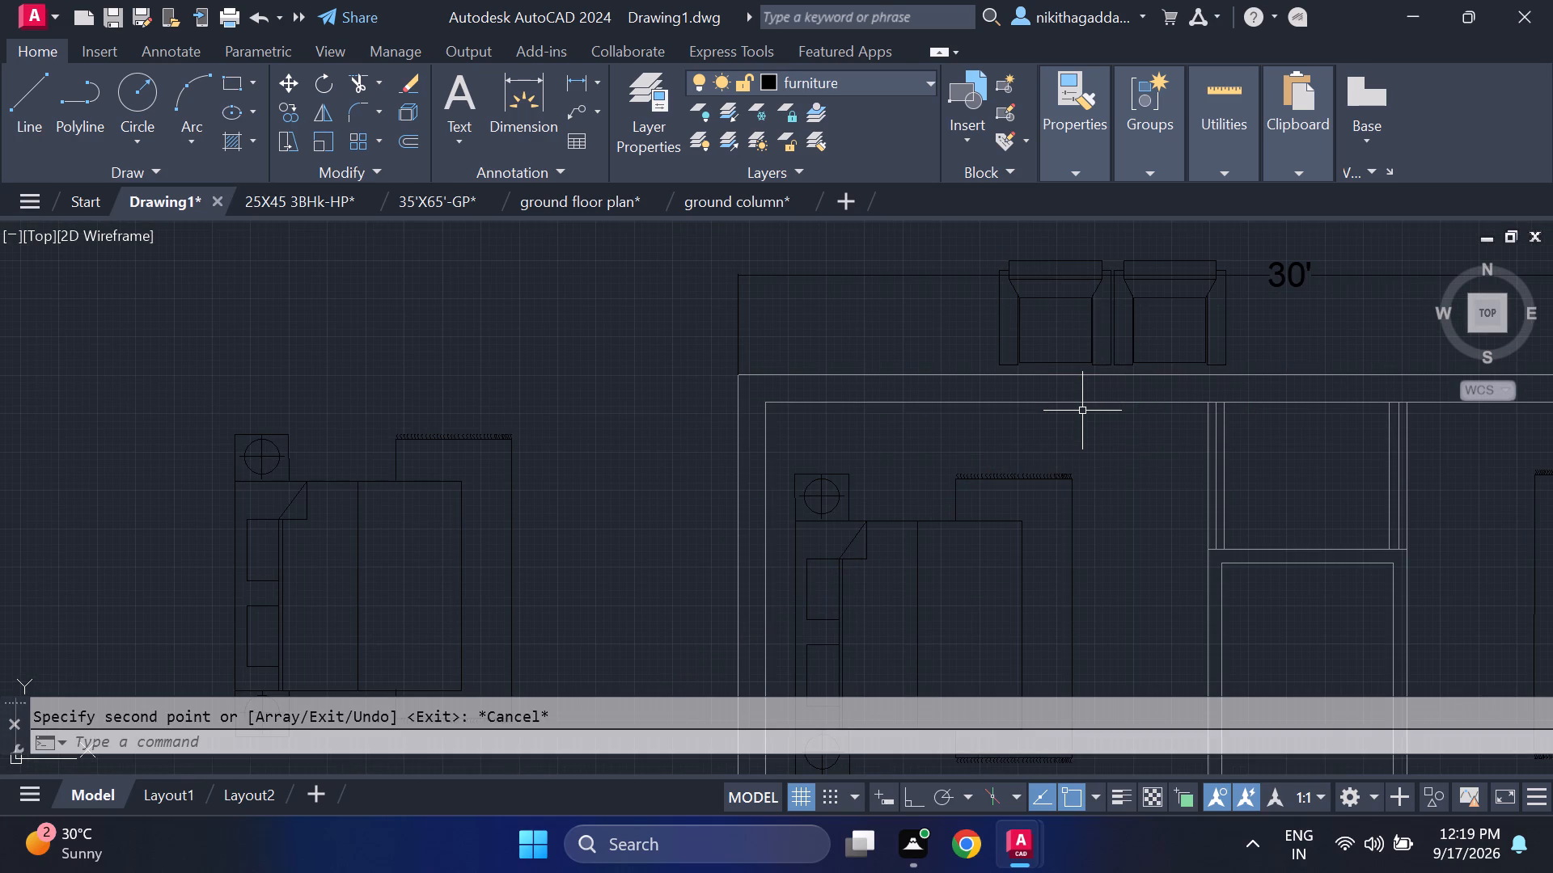
Scale the copied armchair pair above the plan down freehand to about two-thirds size, based on the left chair's seat centre.
{"action": "left_click", "coordinate": [1260, 313]}
{"action": "left_click", "coordinate": [967, 344]}
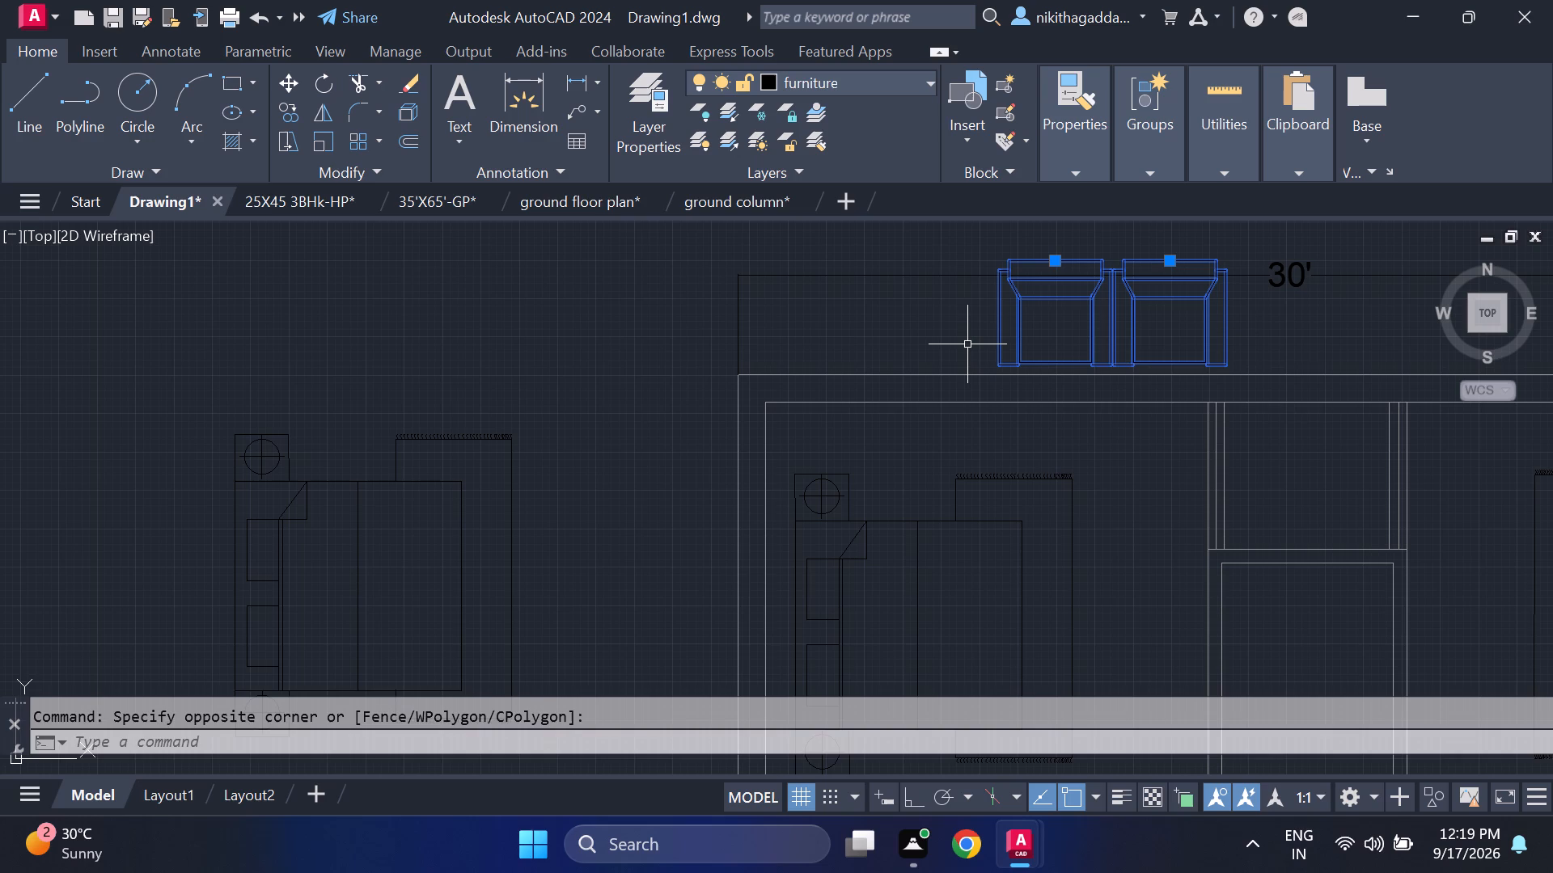
{"action": "type", "text": "scale'"}
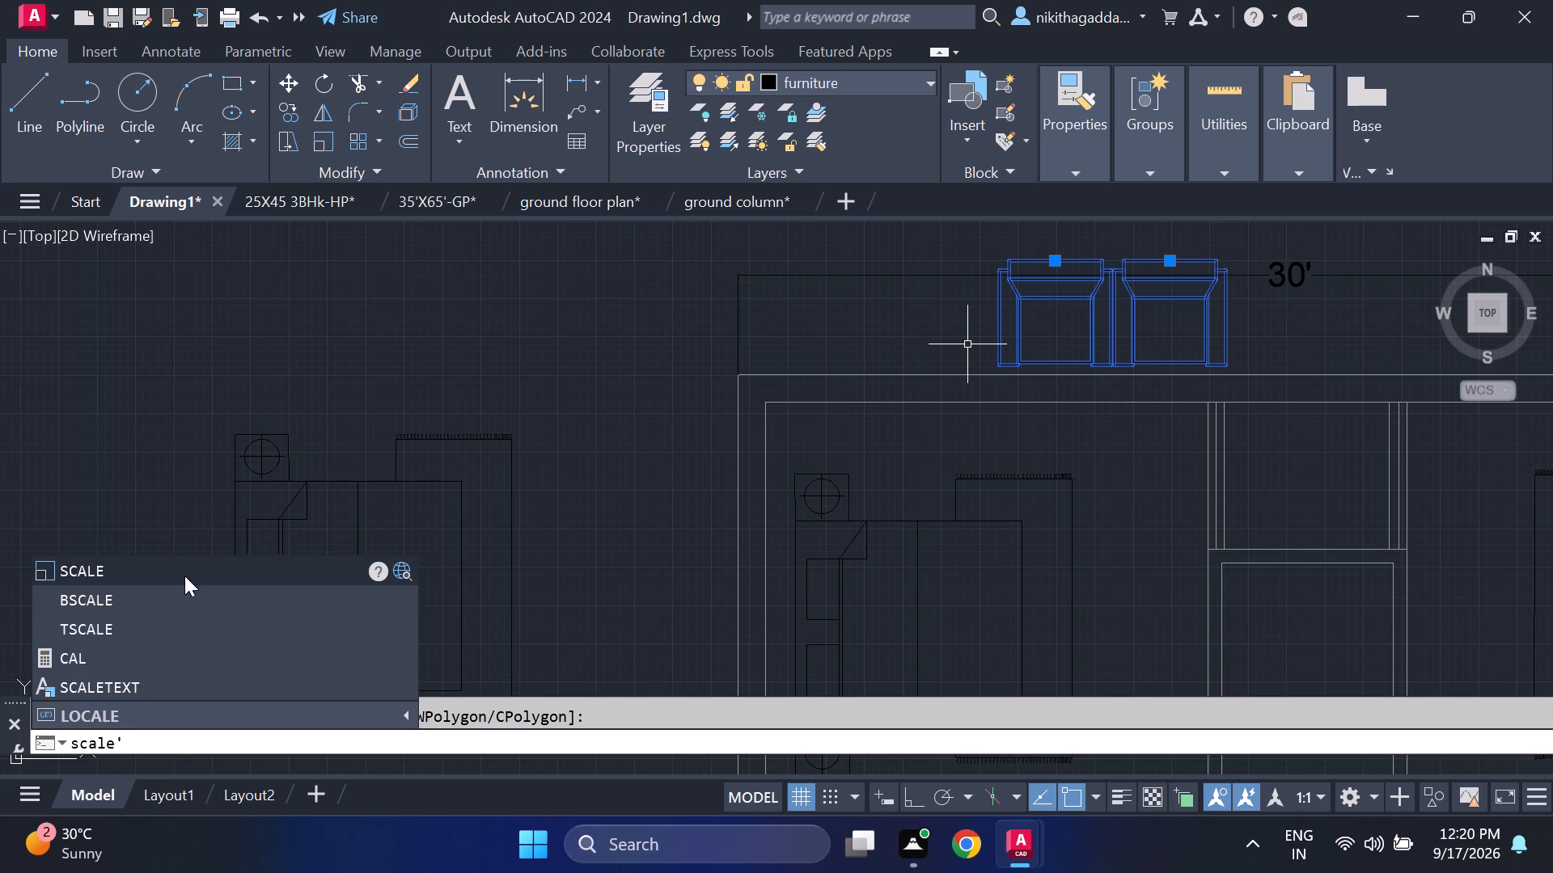
{"action": "left_click", "coordinate": [184, 576]}
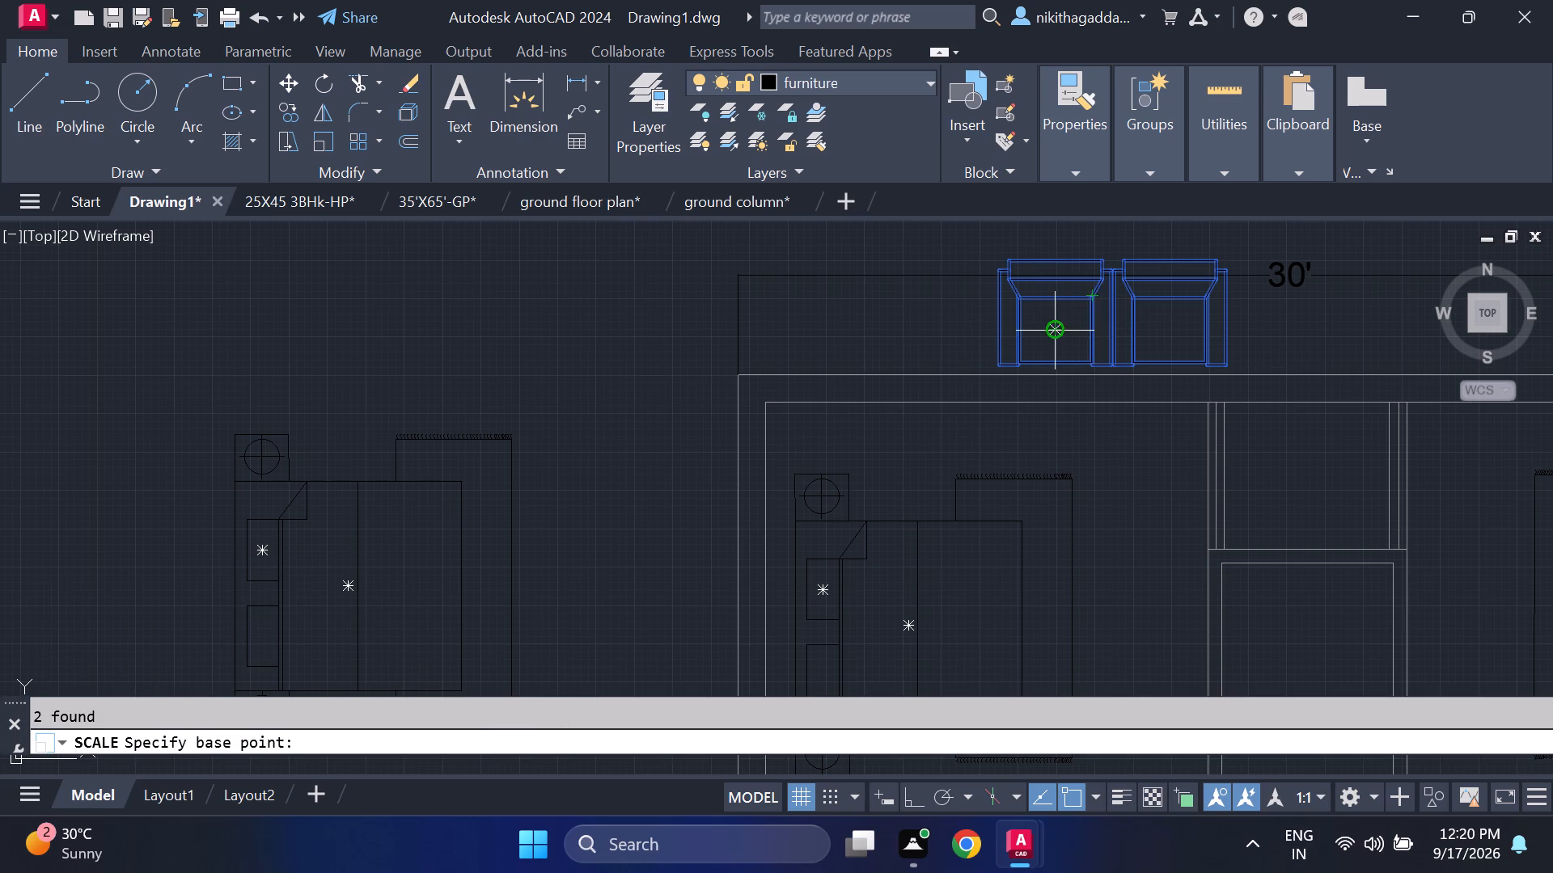
{"action": "left_click", "coordinate": [1053, 331]}
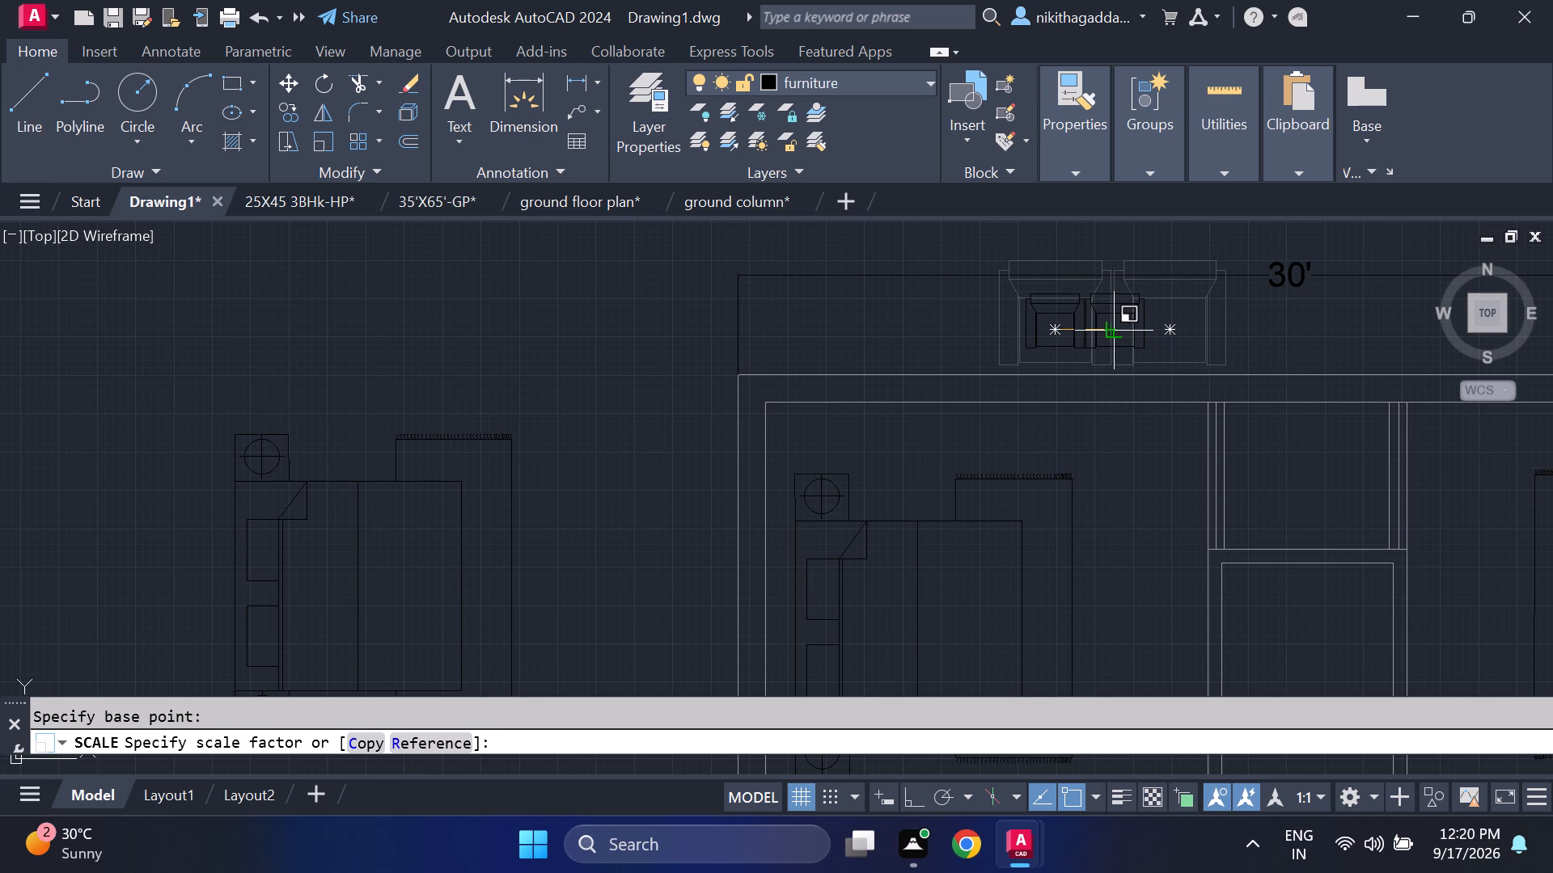
{"action": "left_click", "coordinate": [1130, 318]}
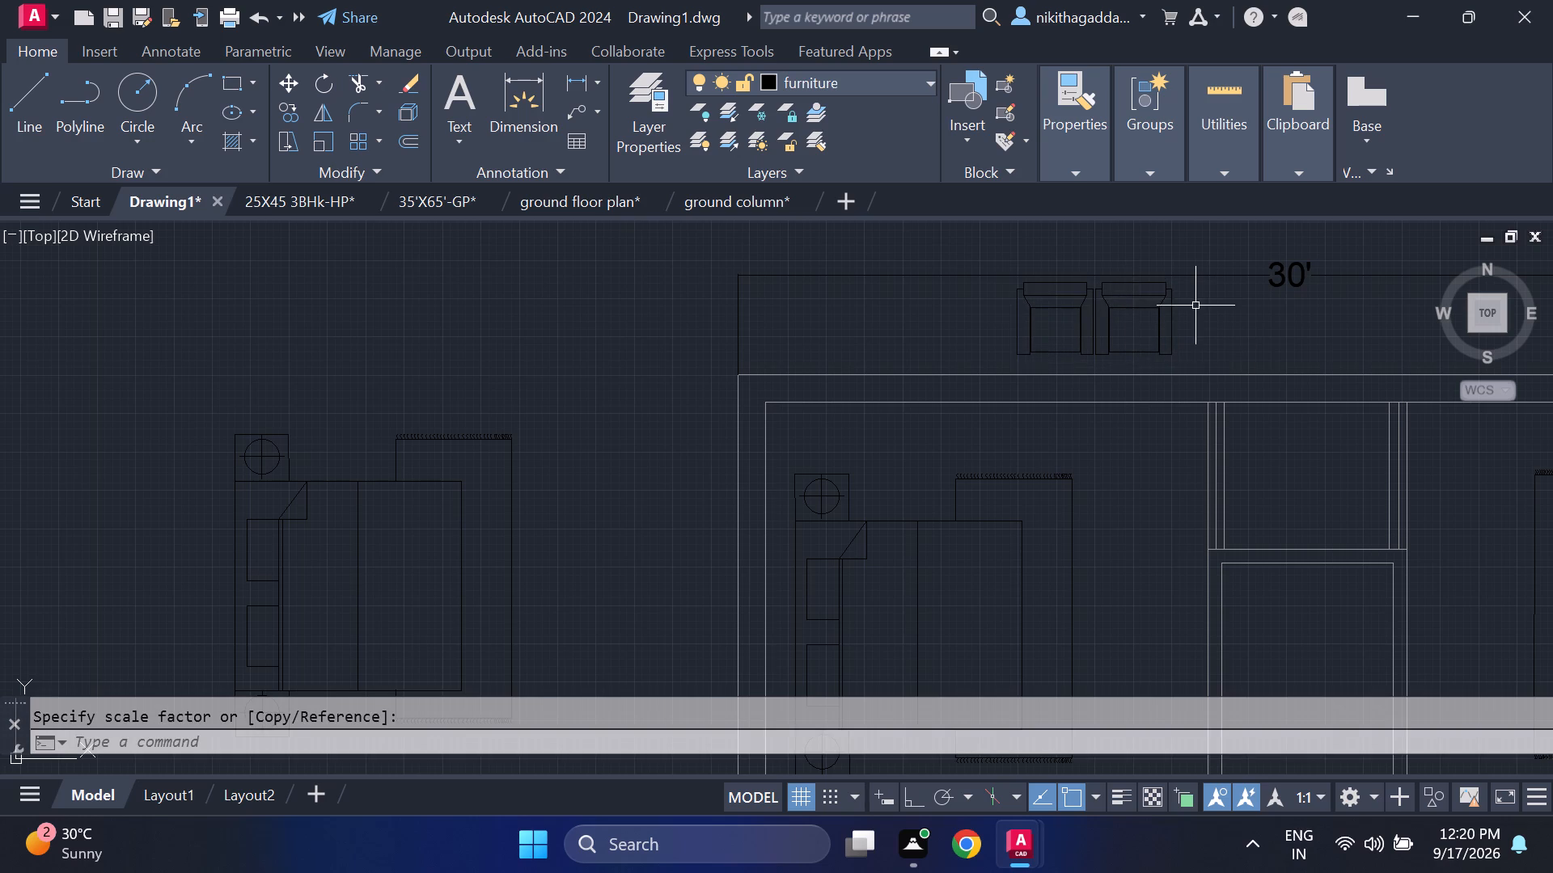
Move the scaled armchair pair with Ortho off into the upper-left bedroom, just below its top wall near the right corner.
{"action": "left_click", "coordinate": [1197, 303]}
{"action": "left_click", "coordinate": [960, 335]}
{"action": "key", "text": "m"}
{"action": "key", "text": "Return"}
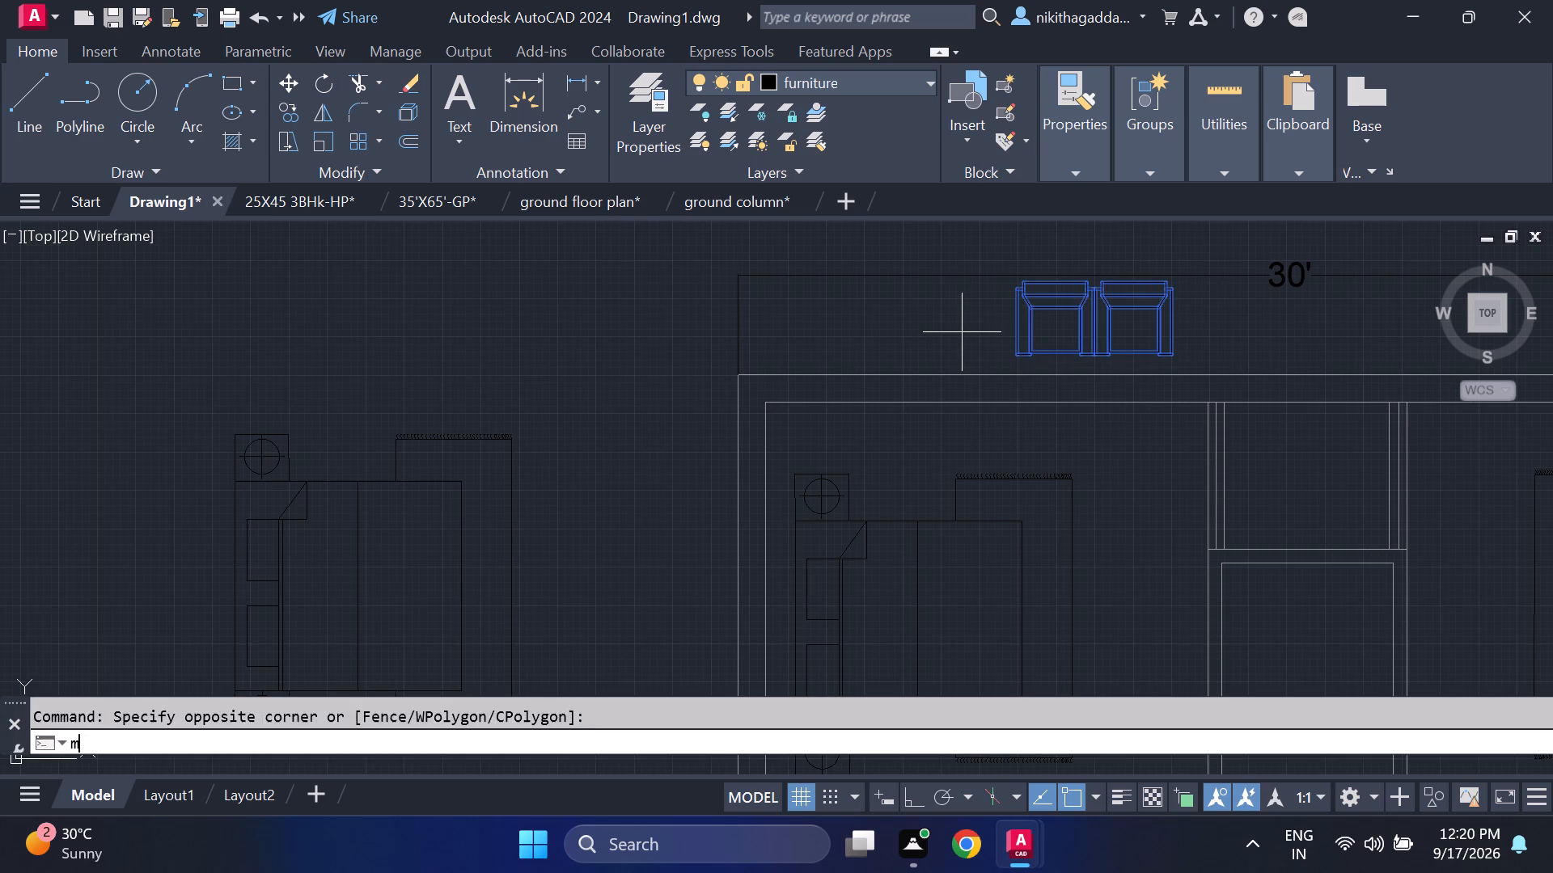
{"action": "left_click", "coordinate": [1093, 326]}
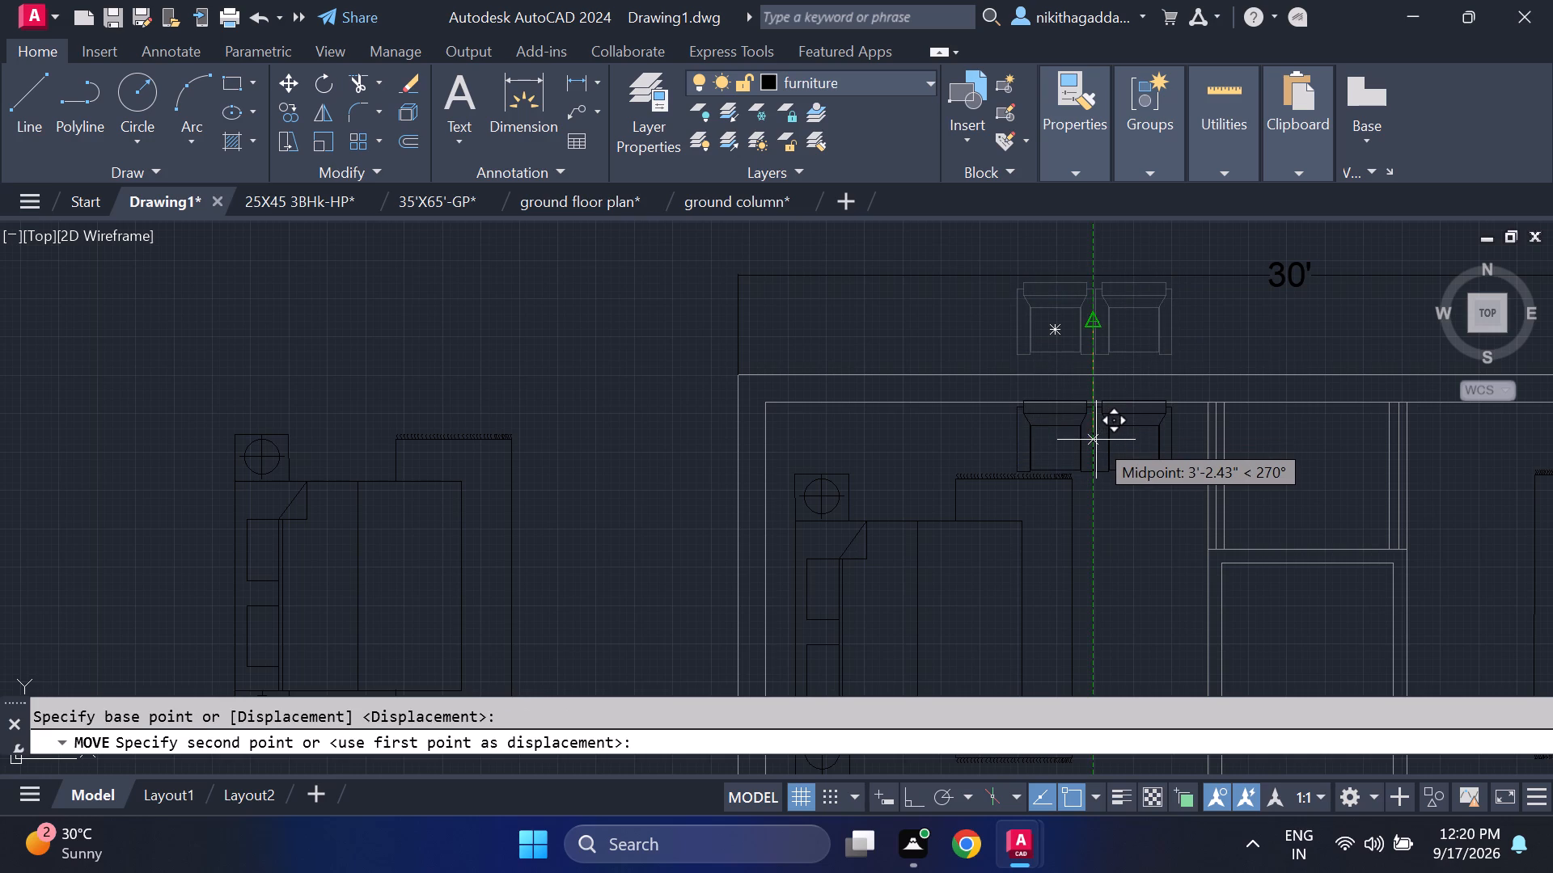
{"action": "key", "text": "F8"}
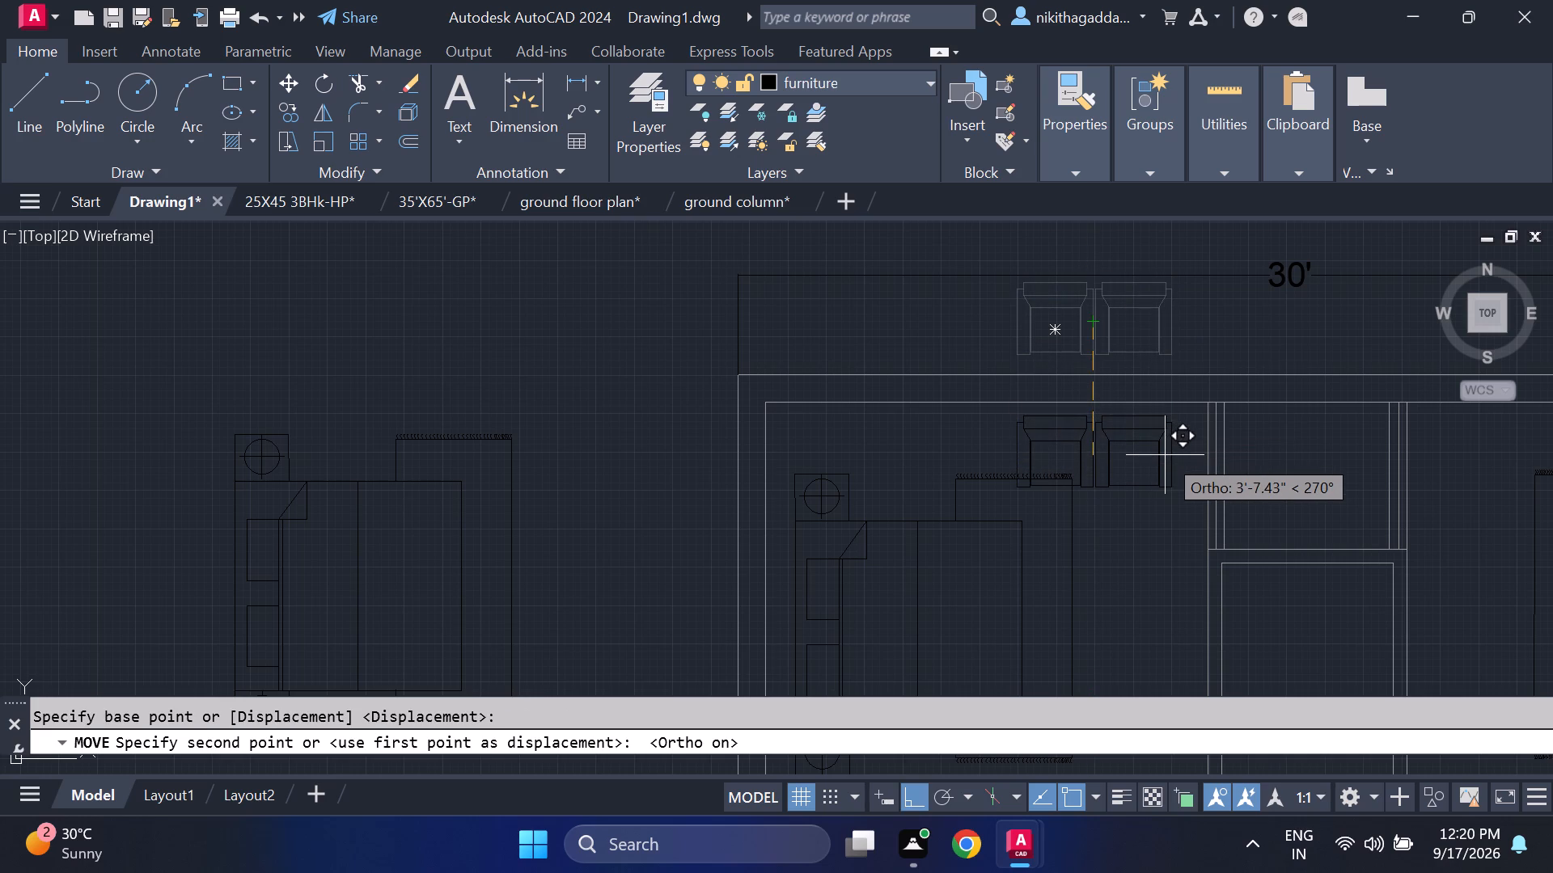
{"action": "key", "text": "F8"}
{"action": "scroll", "coordinate": [1126, 445], "scroll_direction": "up", "scroll_amount": 3}
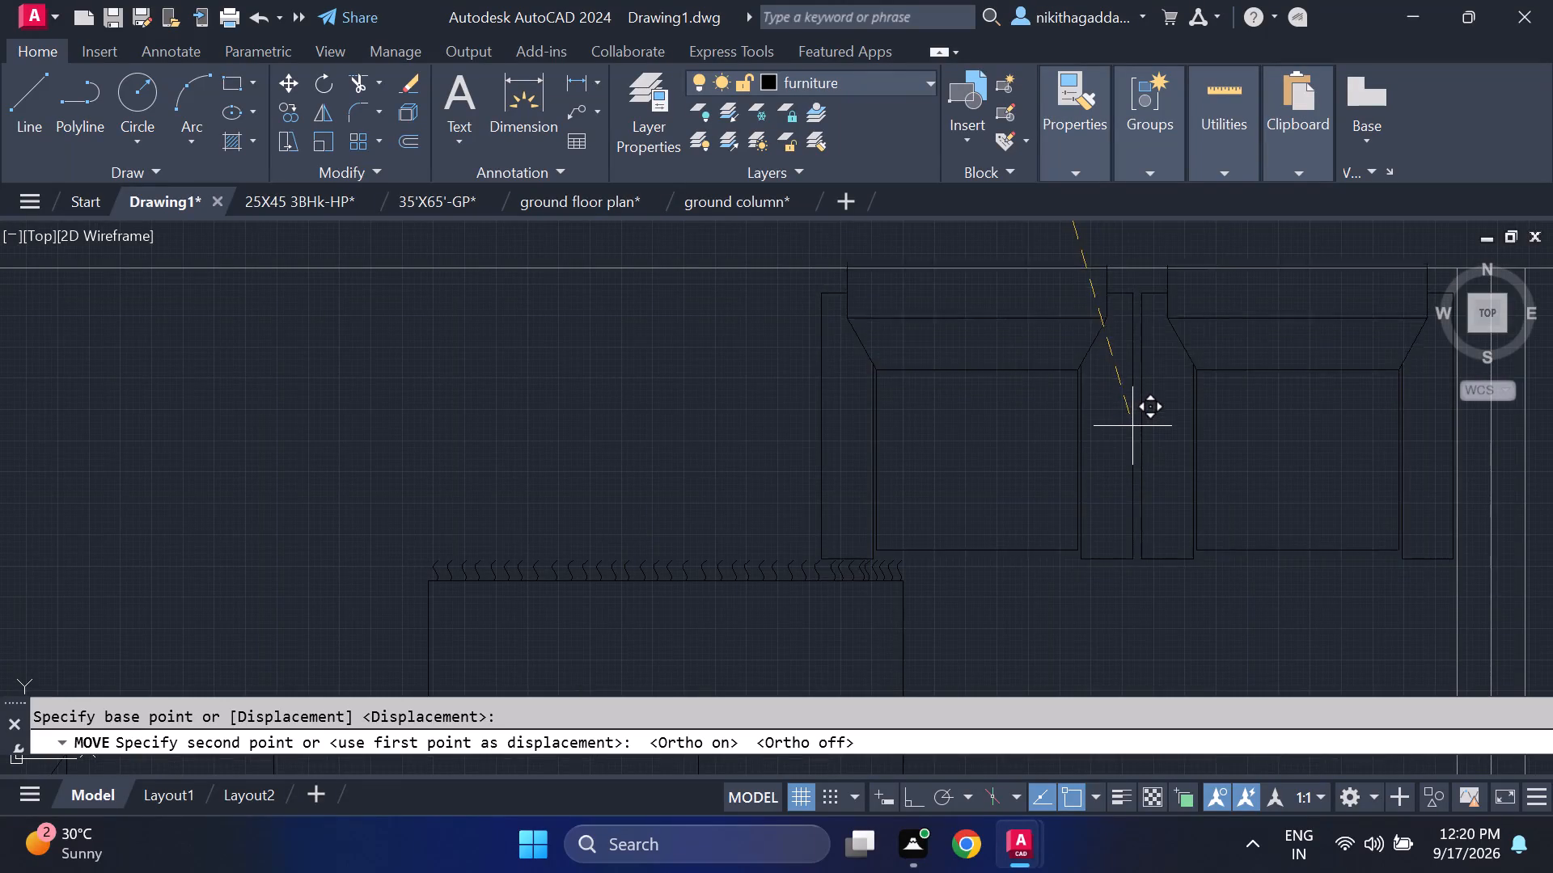
{"action": "left_click", "coordinate": [1116, 436]}
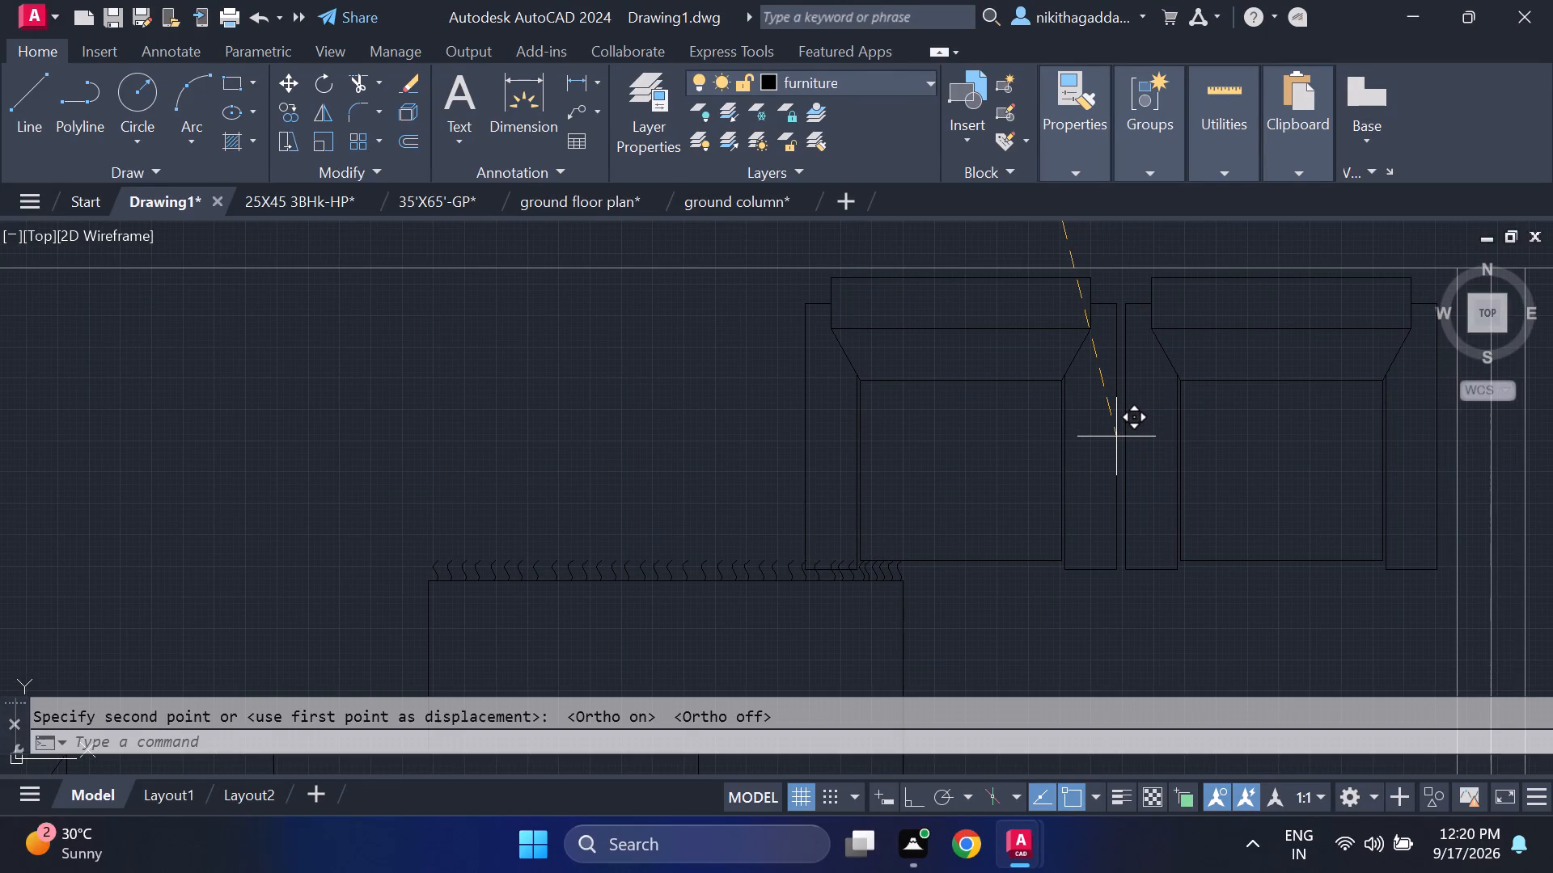
Move the upper-left bedroom's bed set slightly down and toward the left outer wall with Ortho off, clear of the armchairs.
{"action": "scroll", "coordinate": [1112, 495], "scroll_direction": "down", "scroll_amount": 3}
{"action": "middle_click_drag", "start_coordinate": [1074, 572], "coordinate": [1073, 435]}
{"action": "left_click_drag", "start_coordinate": [1099, 441], "coordinate": [1083, 451]}
{"action": "left_click", "coordinate": [909, 571]}
{"action": "key", "text": "m"}
{"action": "key", "text": "Return"}
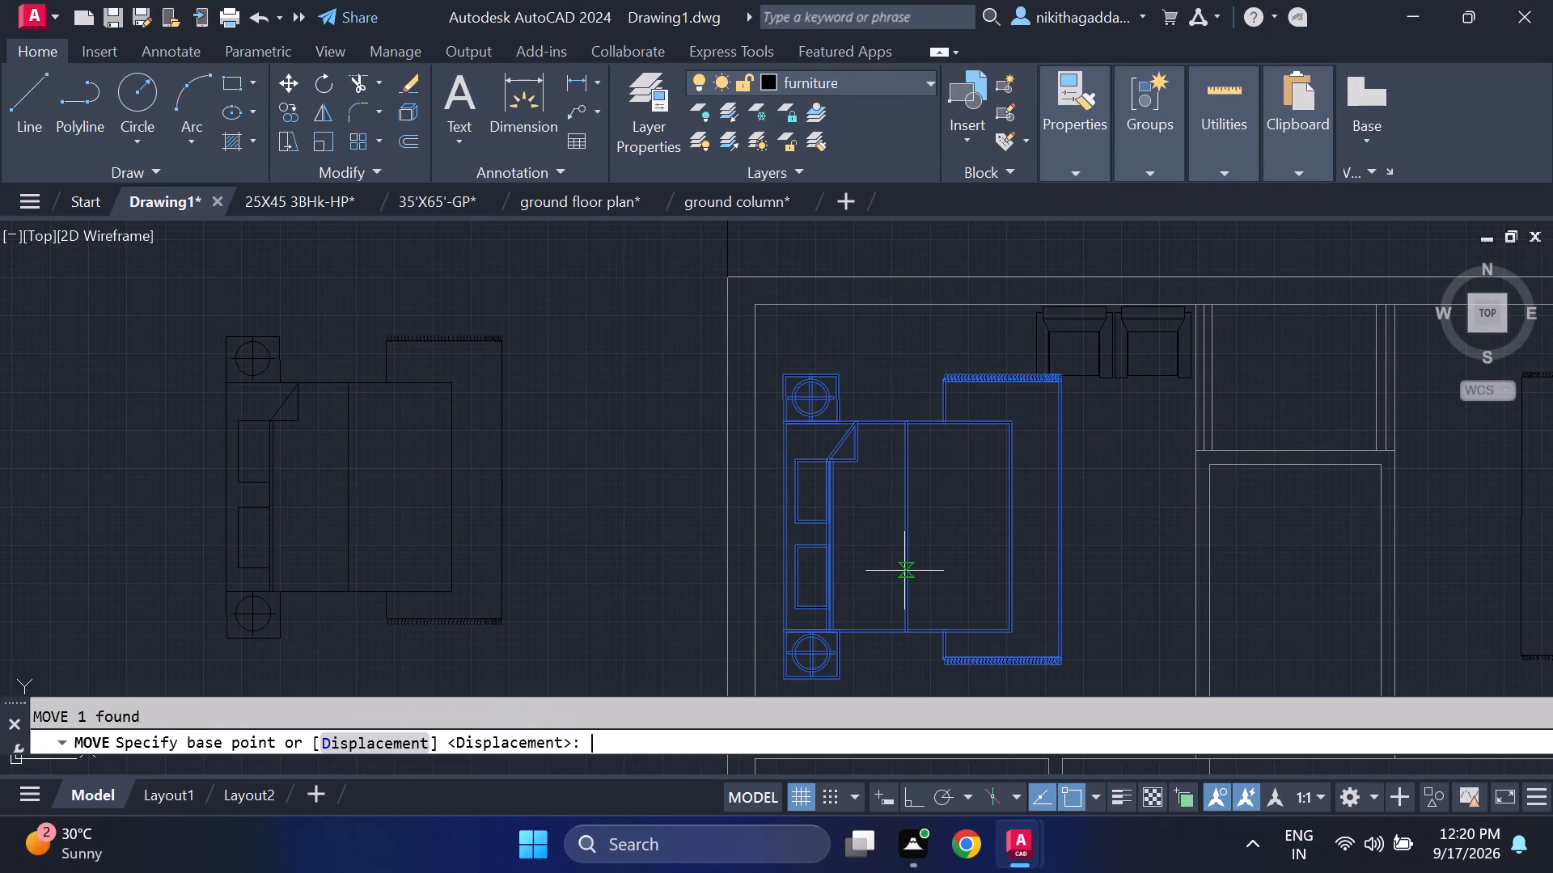
{"action": "left_click", "coordinate": [908, 528]}
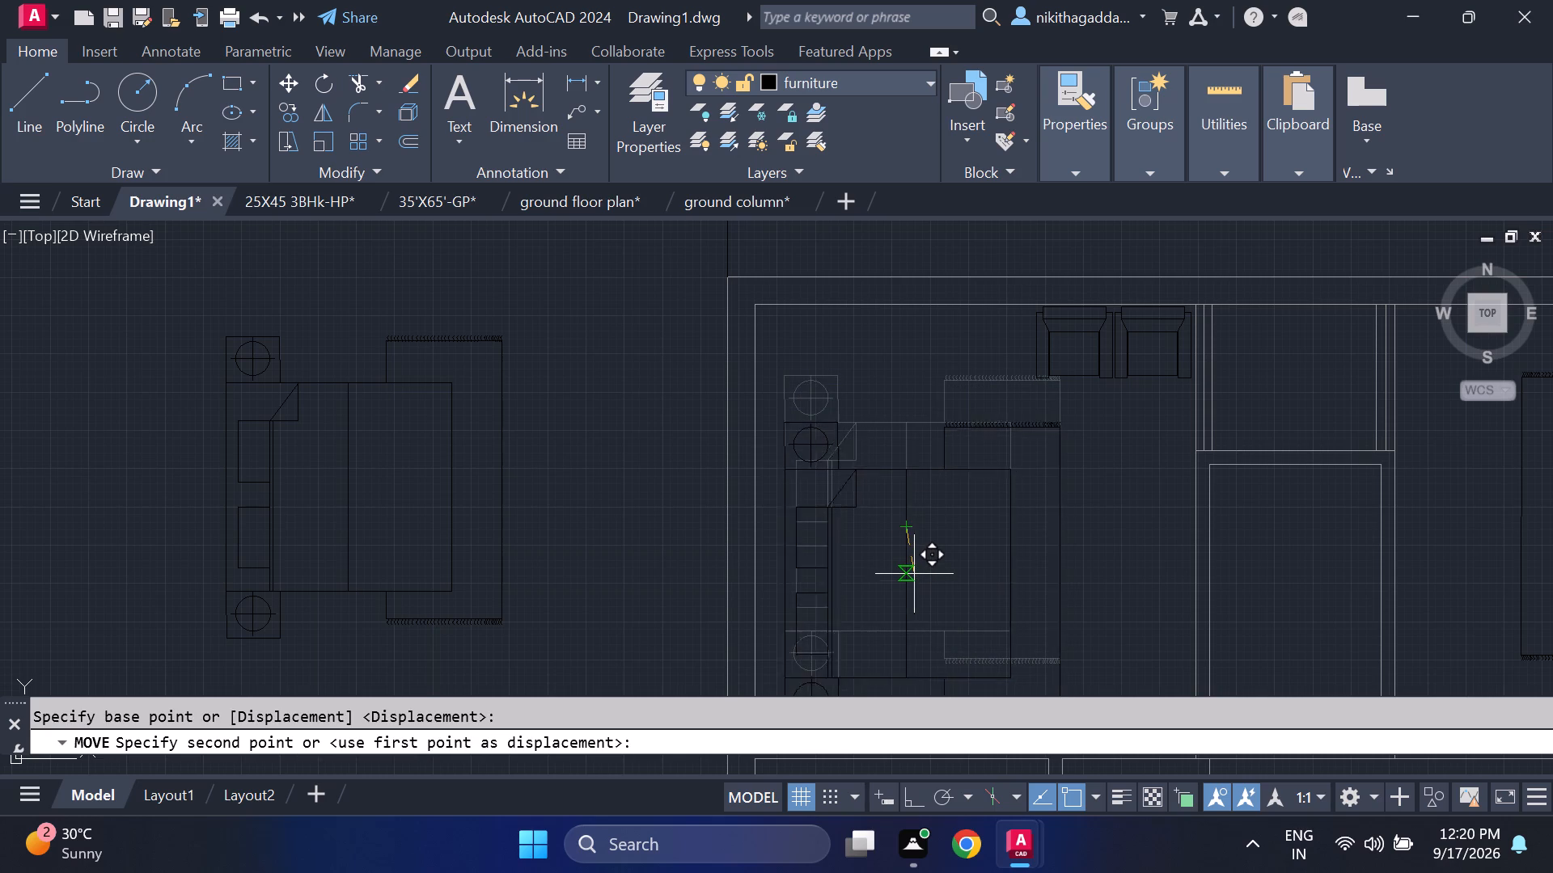
{"action": "key", "text": "F8"}
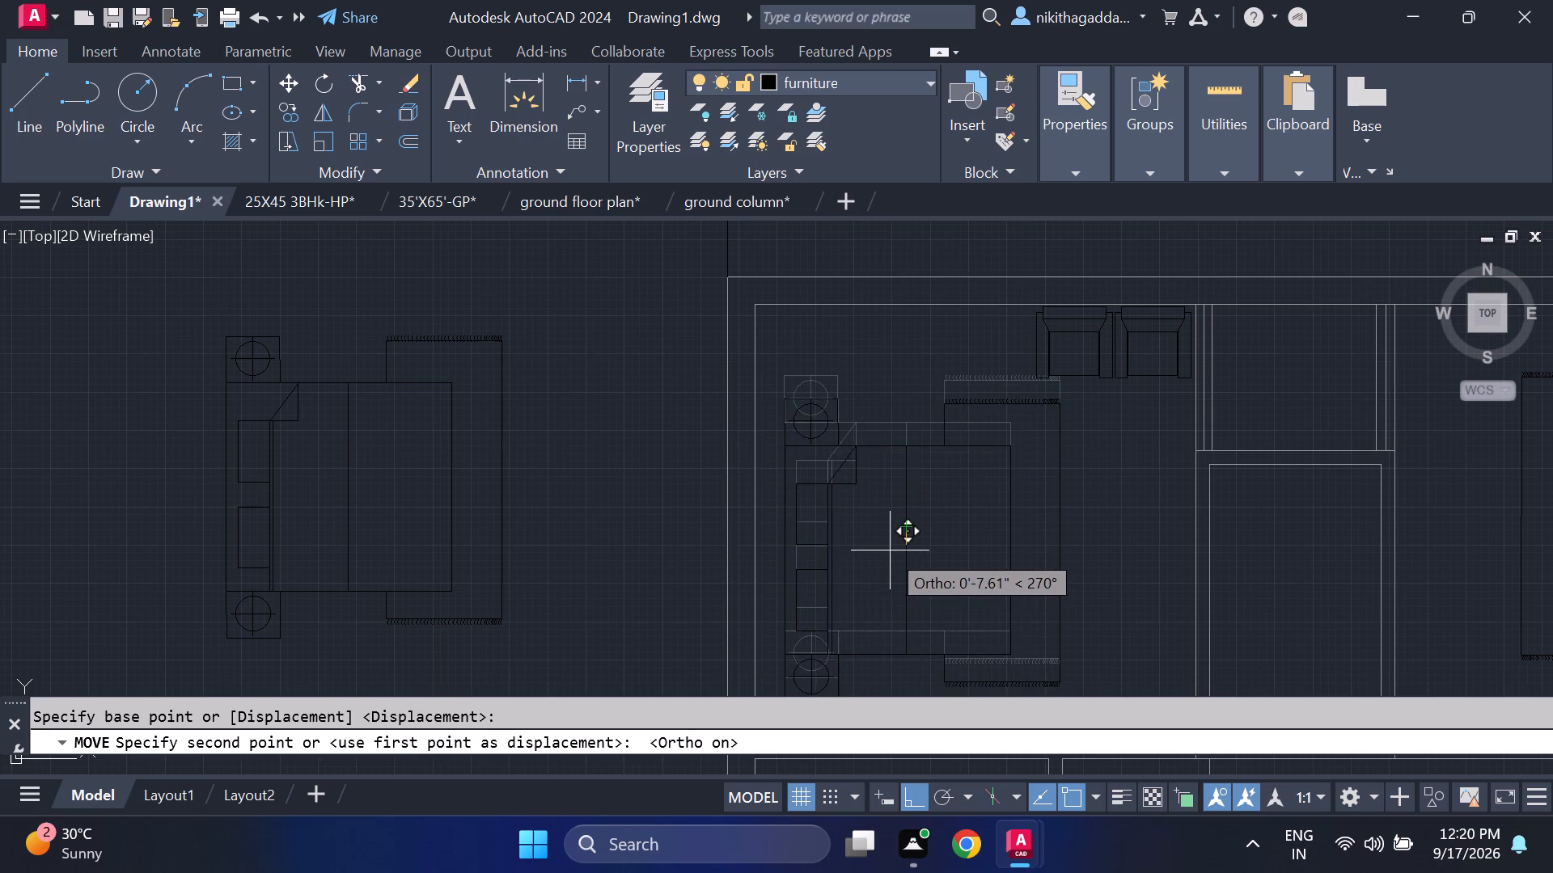
{"action": "key", "text": "F8"}
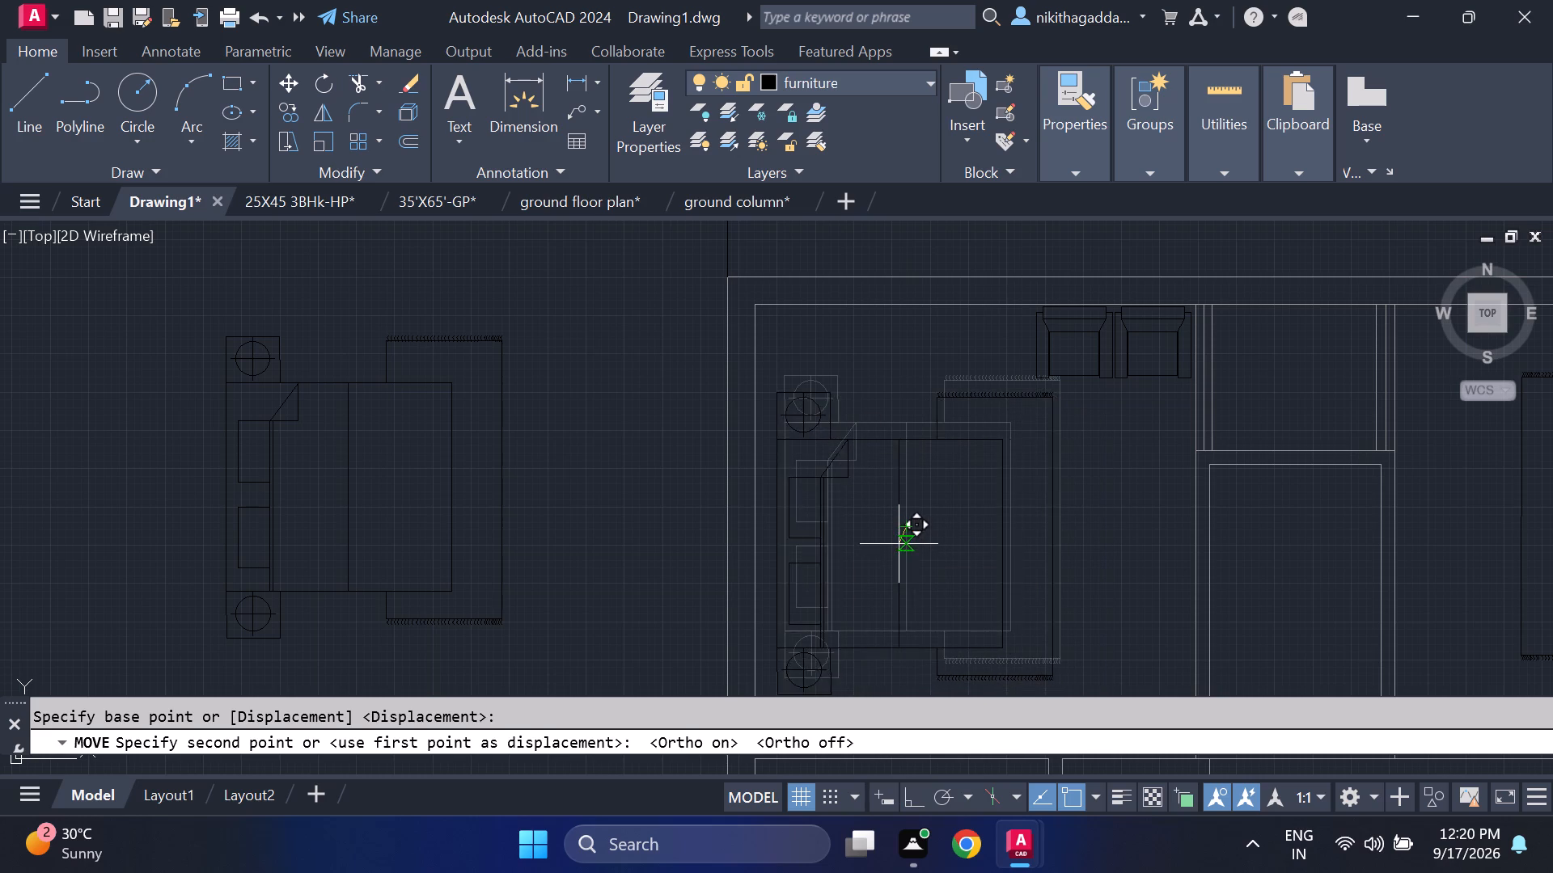
{"action": "left_click", "coordinate": [890, 546]}
Draw a rectangular cabinet outline about 4'-1.5" by 10.5" around the loose TV using lines with Ortho on.
{"action": "scroll", "coordinate": [948, 550], "scroll_direction": "down", "scroll_amount": 3}
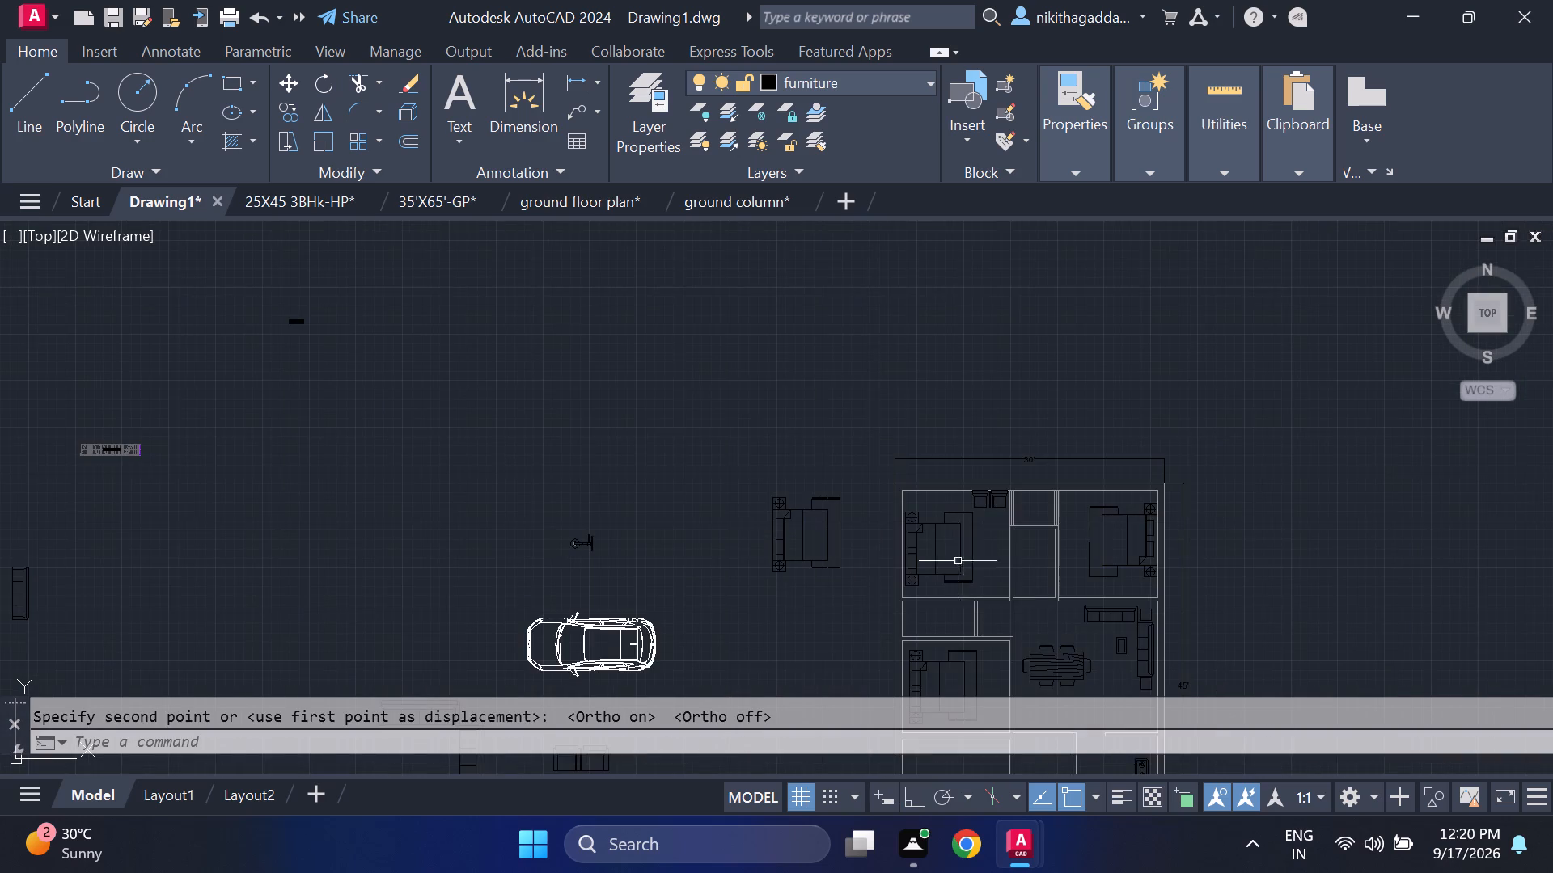
{"action": "scroll", "coordinate": [962, 562], "scroll_direction": "up", "scroll_amount": 2}
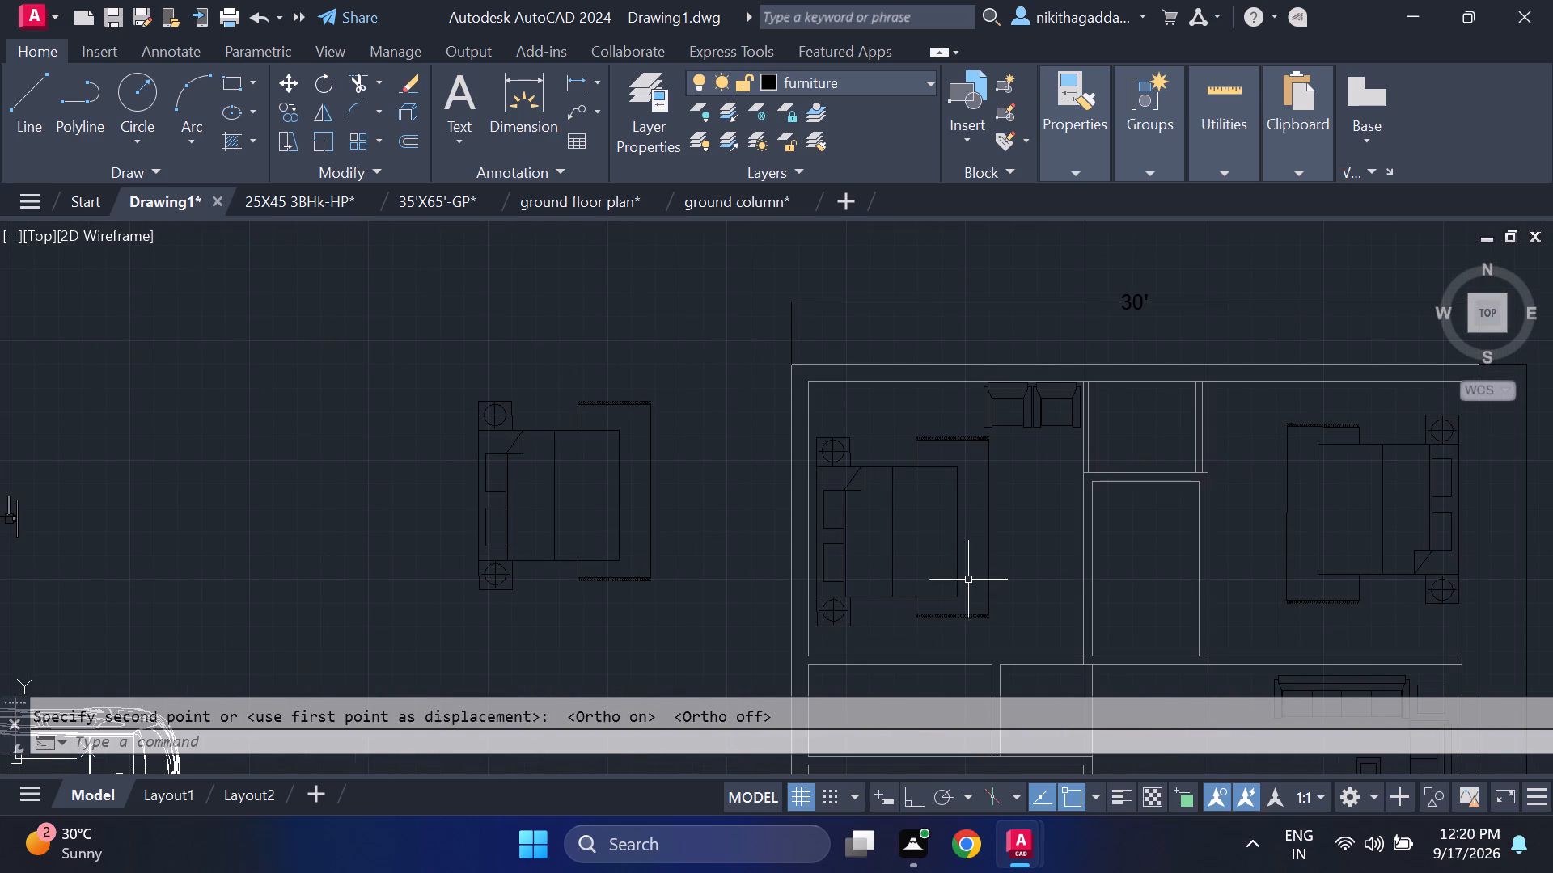
{"action": "middle_click_drag", "start_coordinate": [967, 549], "coordinate": [965, 455]}
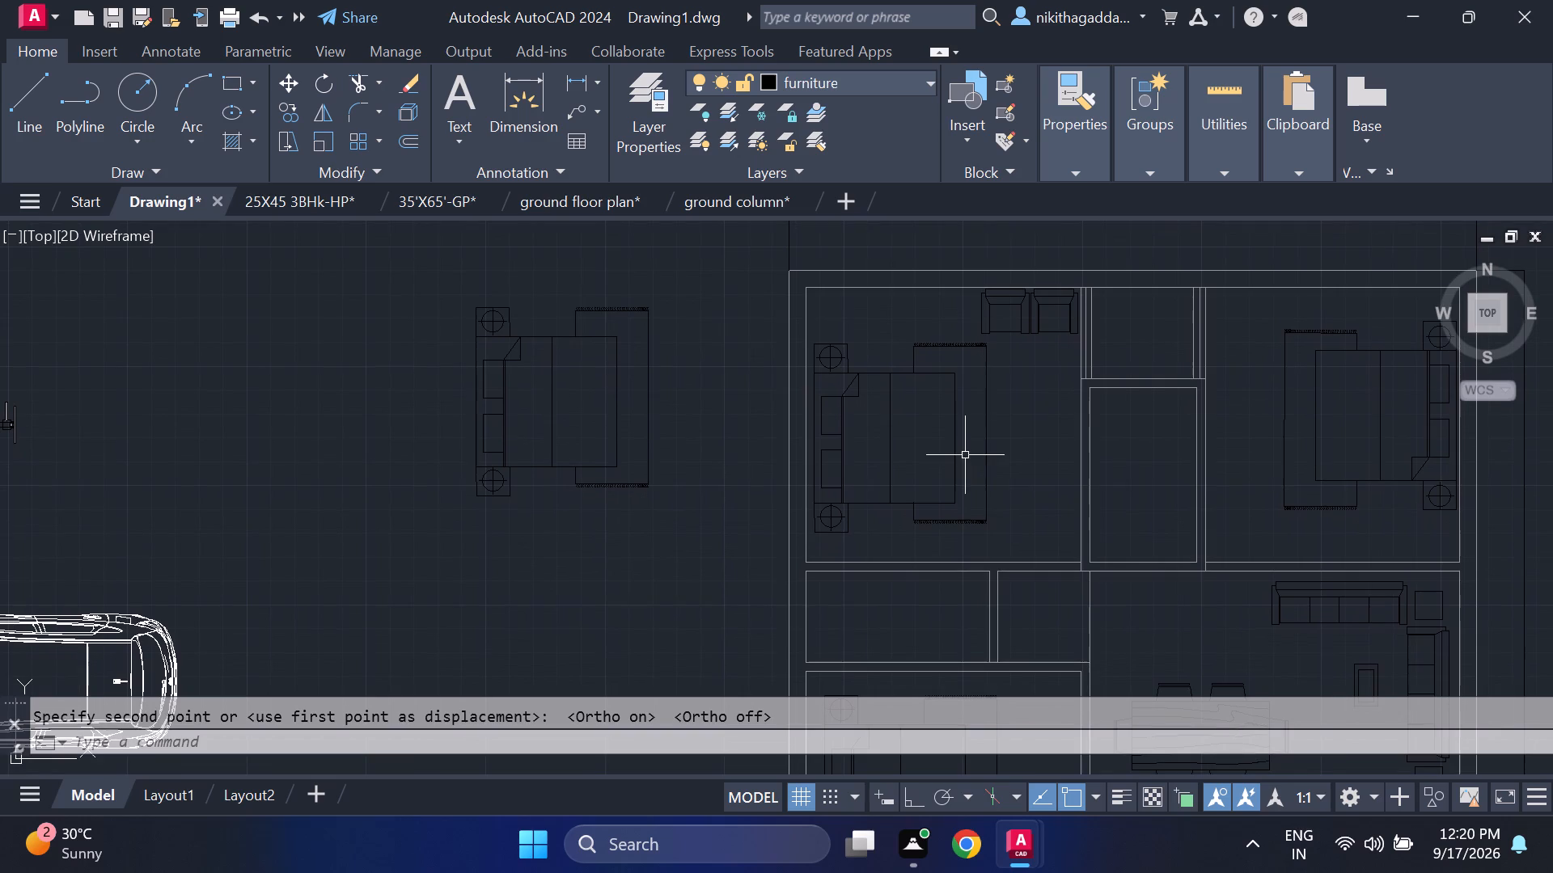
{"action": "scroll", "coordinate": [66, 575], "scroll_direction": "down", "scroll_amount": 2}
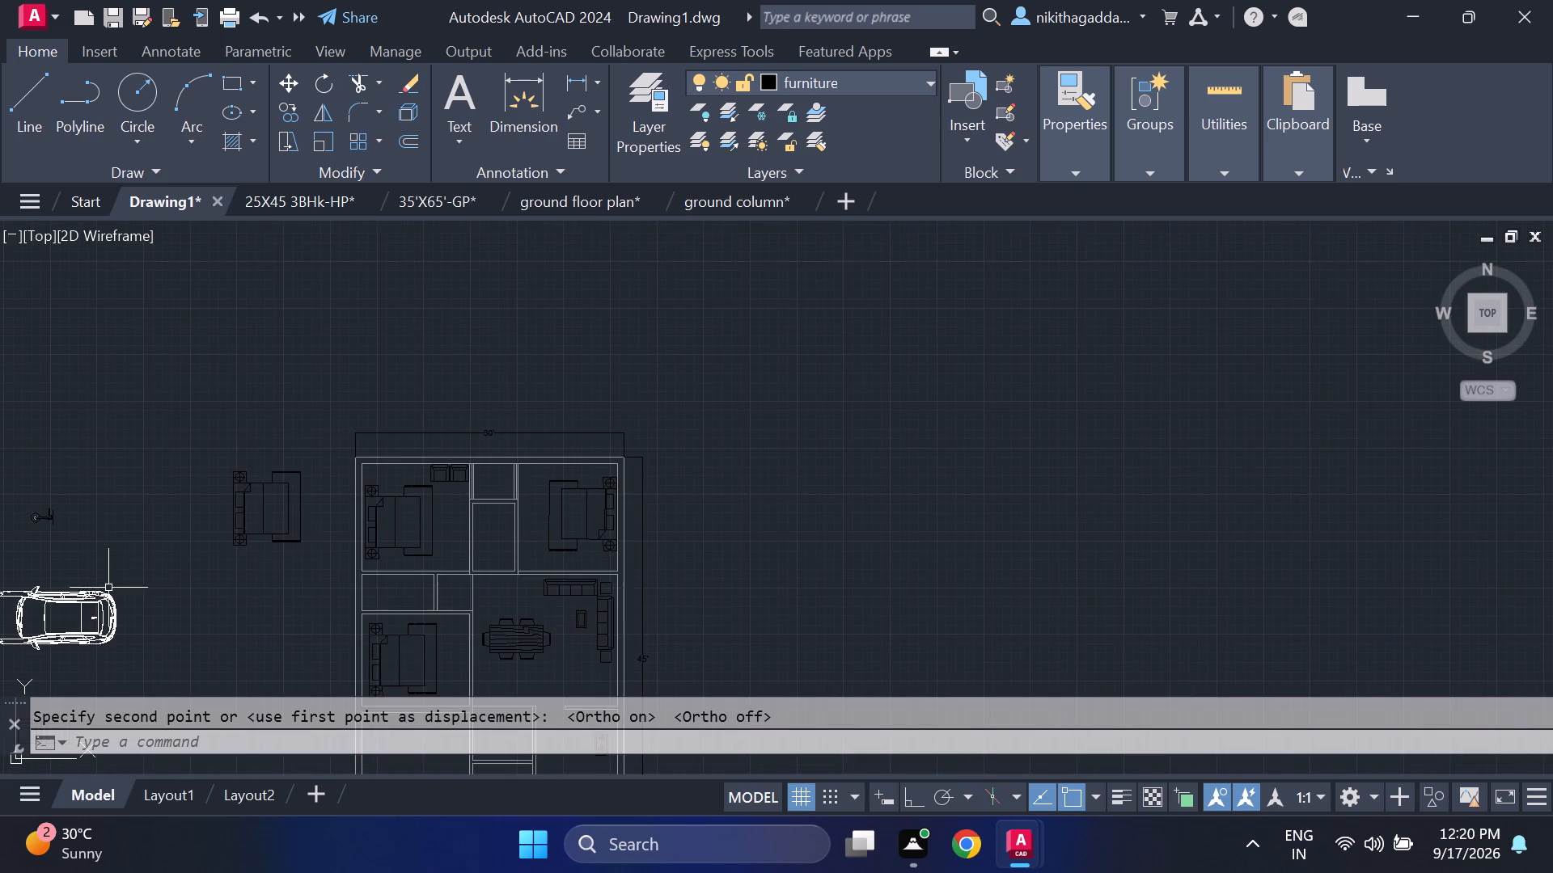
{"action": "middle_click_drag", "start_coordinate": [110, 586], "coordinate": [738, 369]}
{"action": "scroll", "coordinate": [888, 664], "scroll_direction": "up", "scroll_amount": 2}
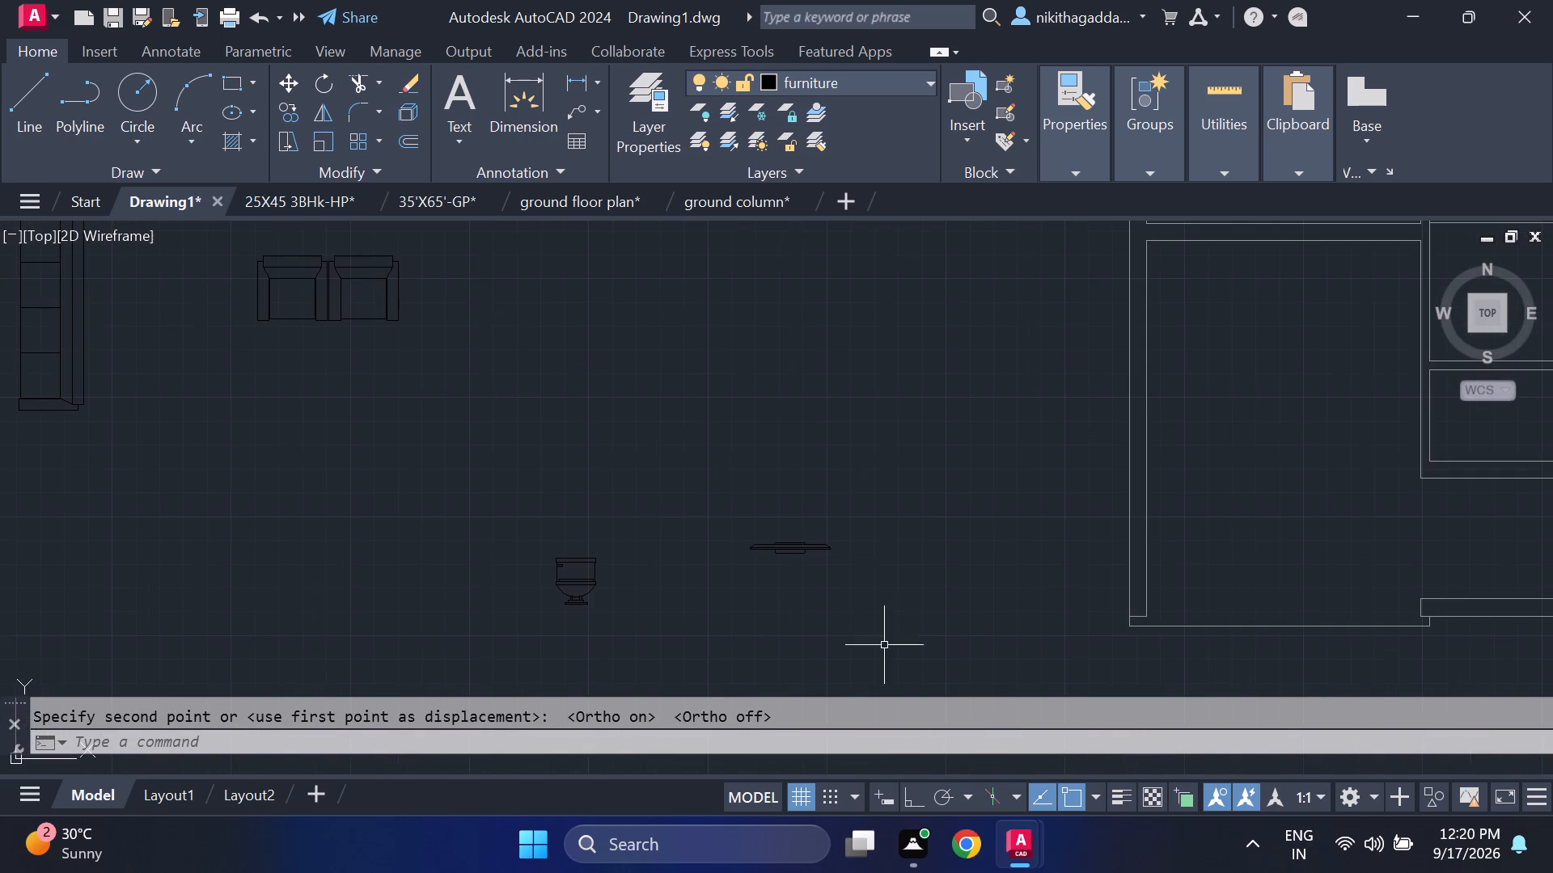
{"action": "left_click_drag", "start_coordinate": [889, 499], "coordinate": [876, 508]}
{"action": "left_click", "coordinate": [700, 603]}
{"action": "scroll", "coordinate": [784, 542], "scroll_direction": "up", "scroll_amount": 3}
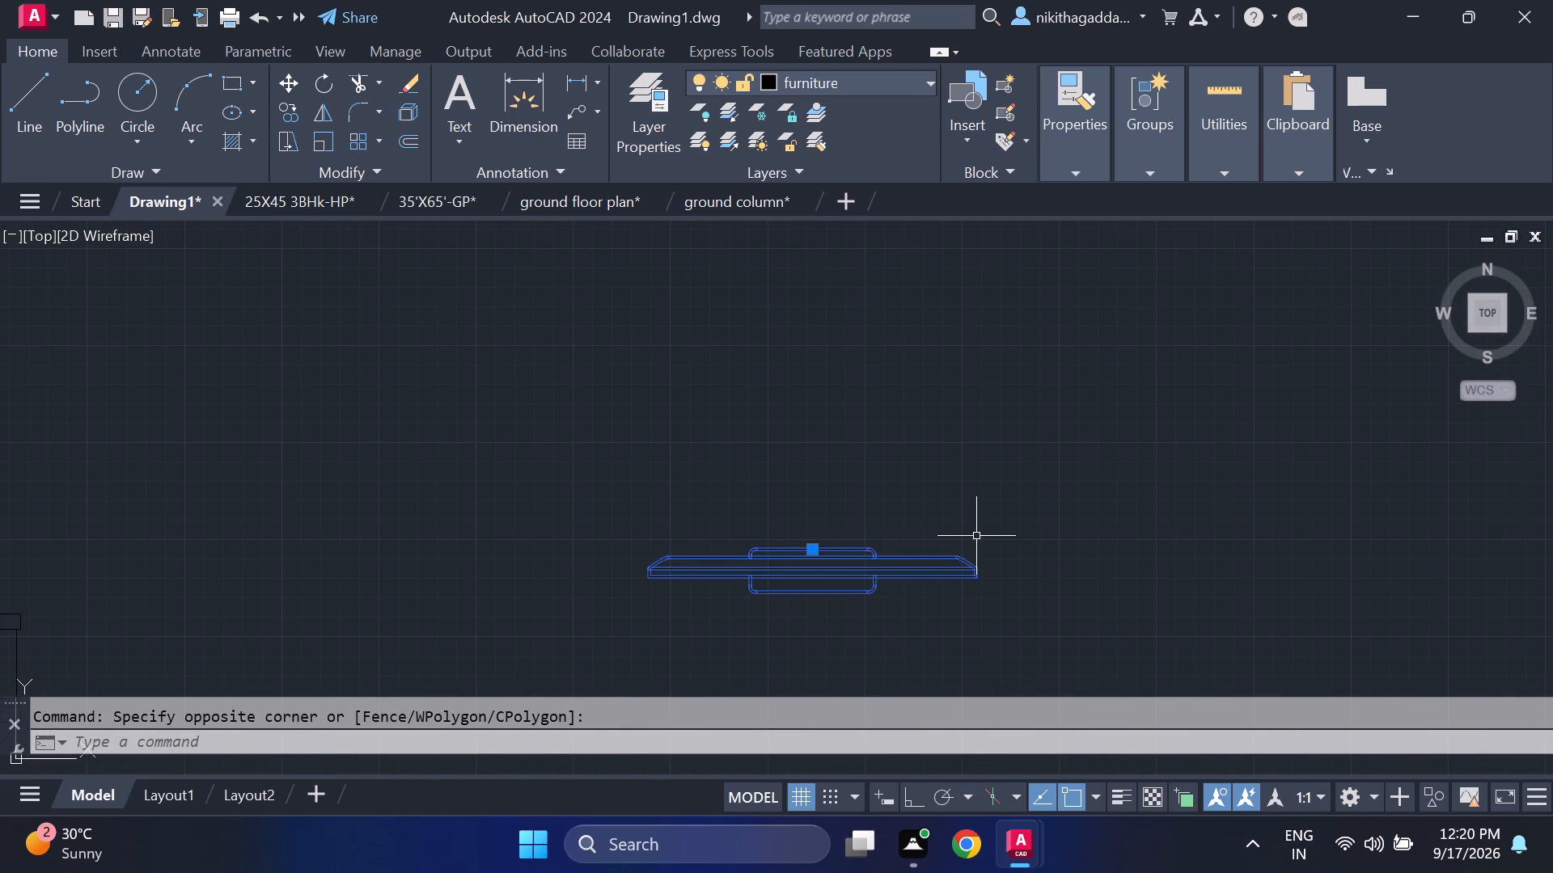
{"action": "key", "text": "Escape"}
{"action": "key", "text": "l"}
{"action": "key", "text": "Return"}
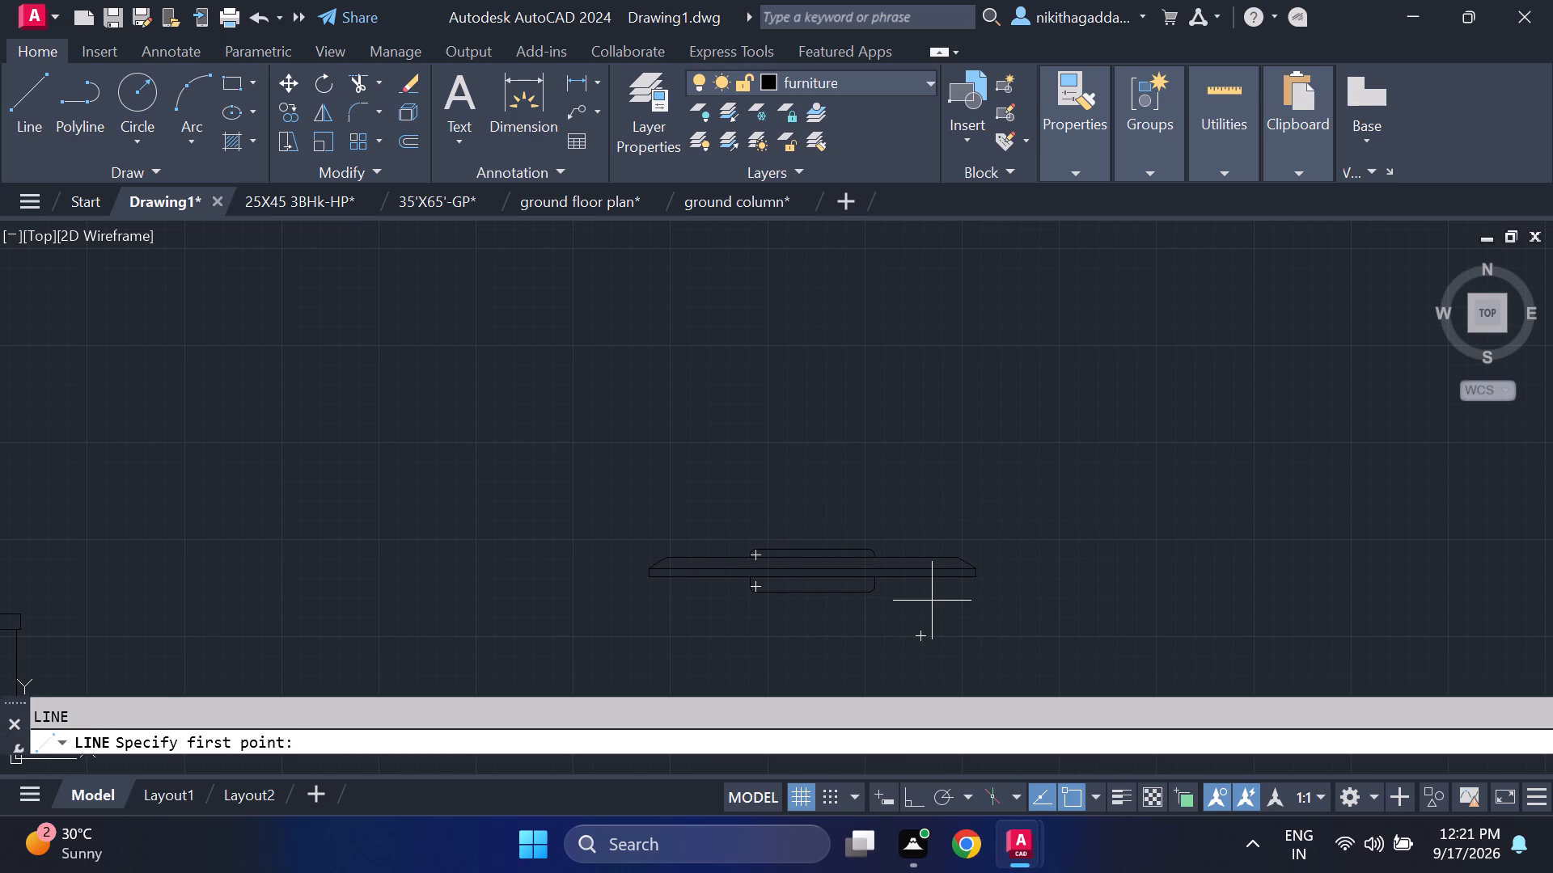
{"action": "left_click", "coordinate": [1003, 598]}
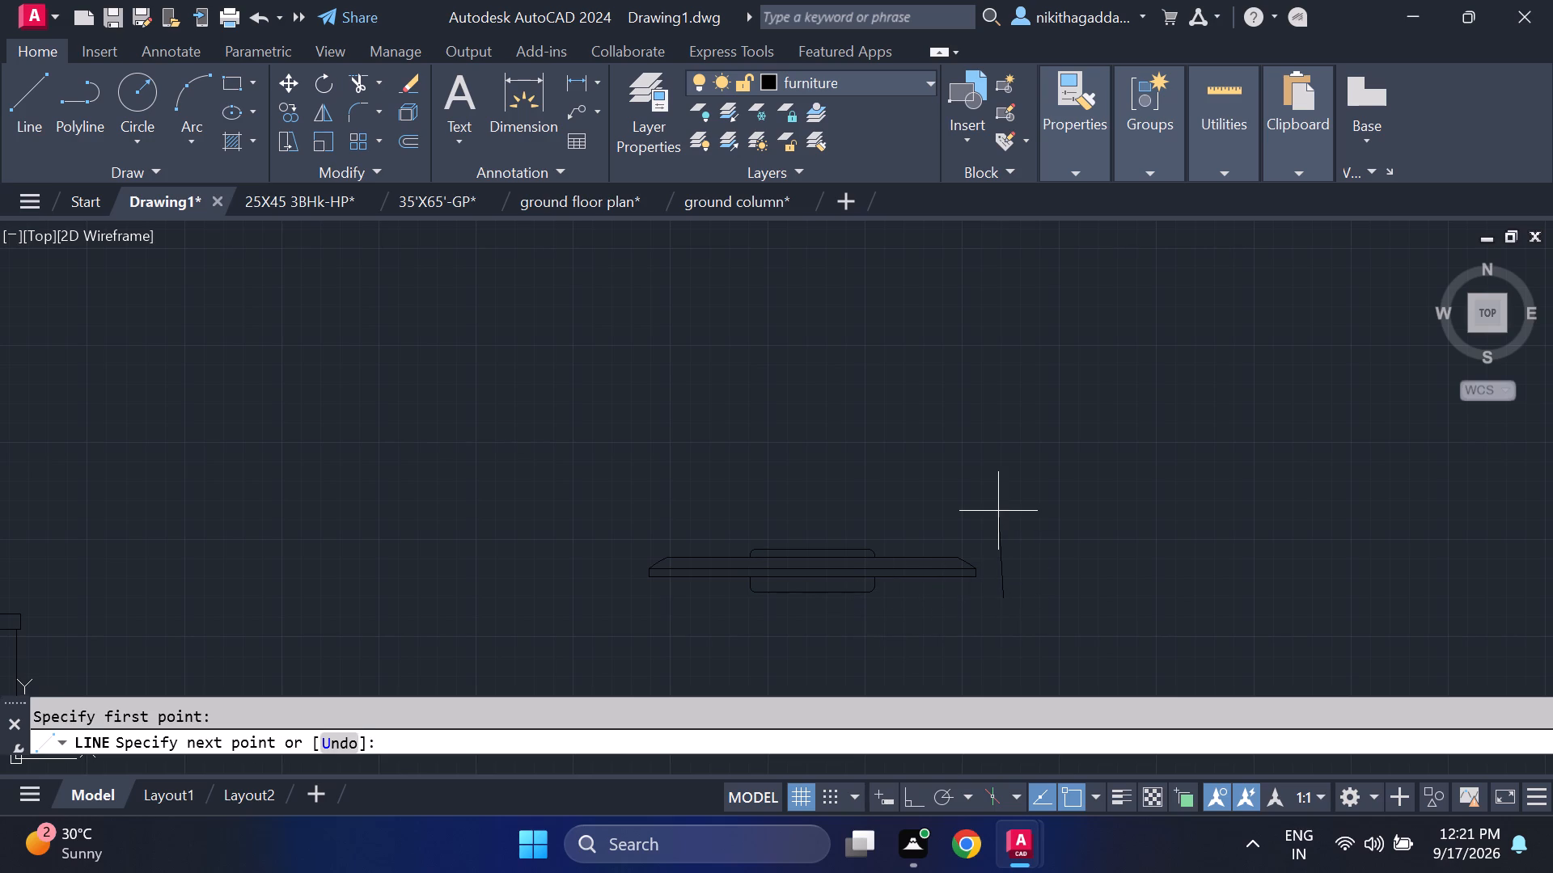
{"action": "key", "text": "F8"}
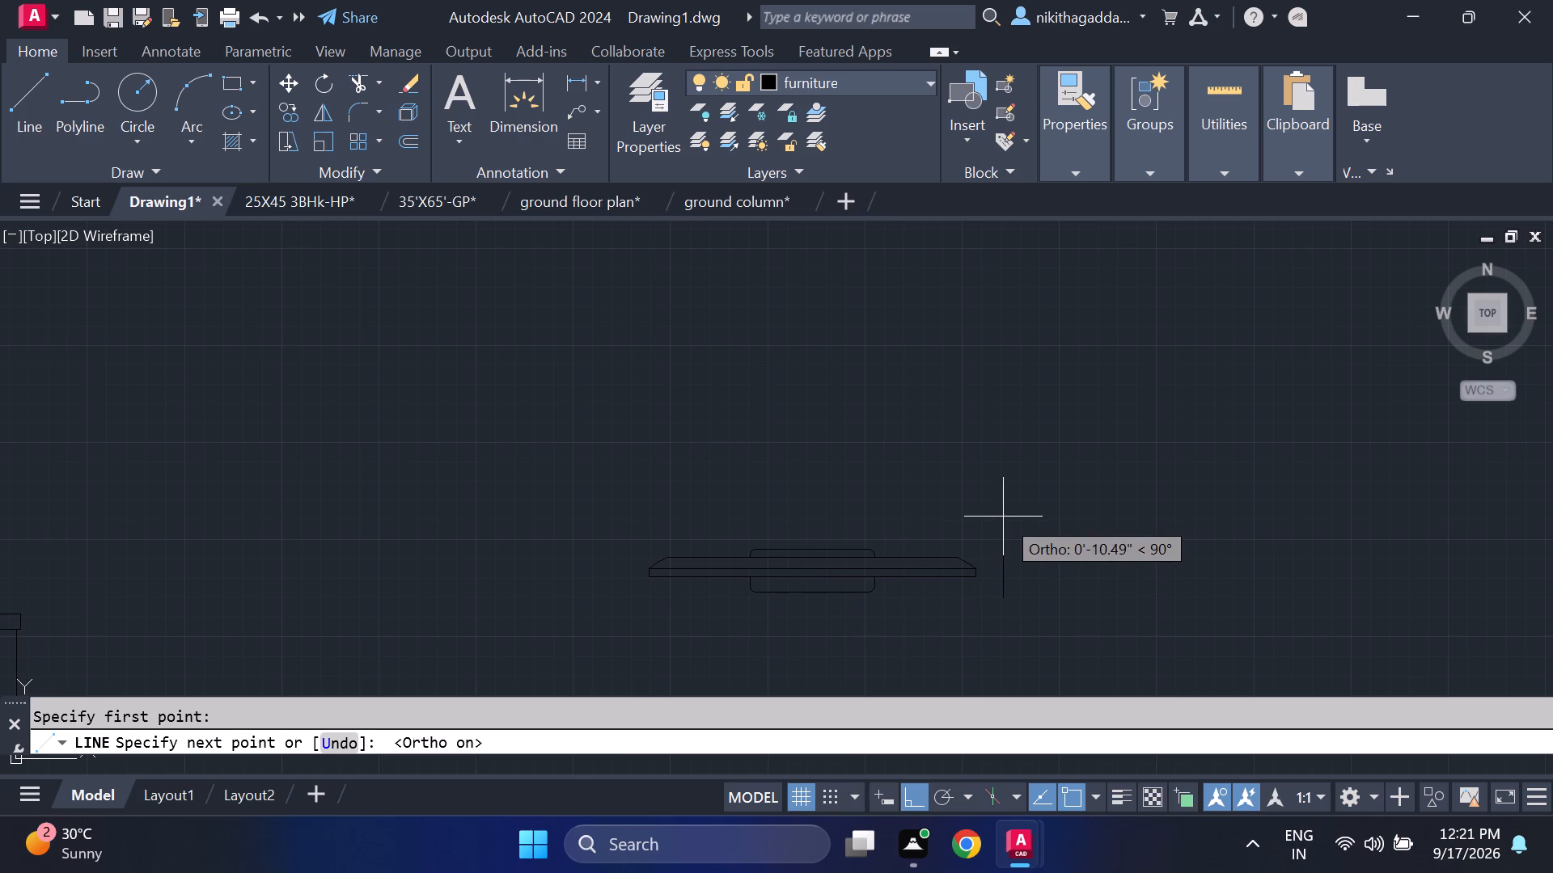
{"action": "left_click", "coordinate": [1005, 517]}
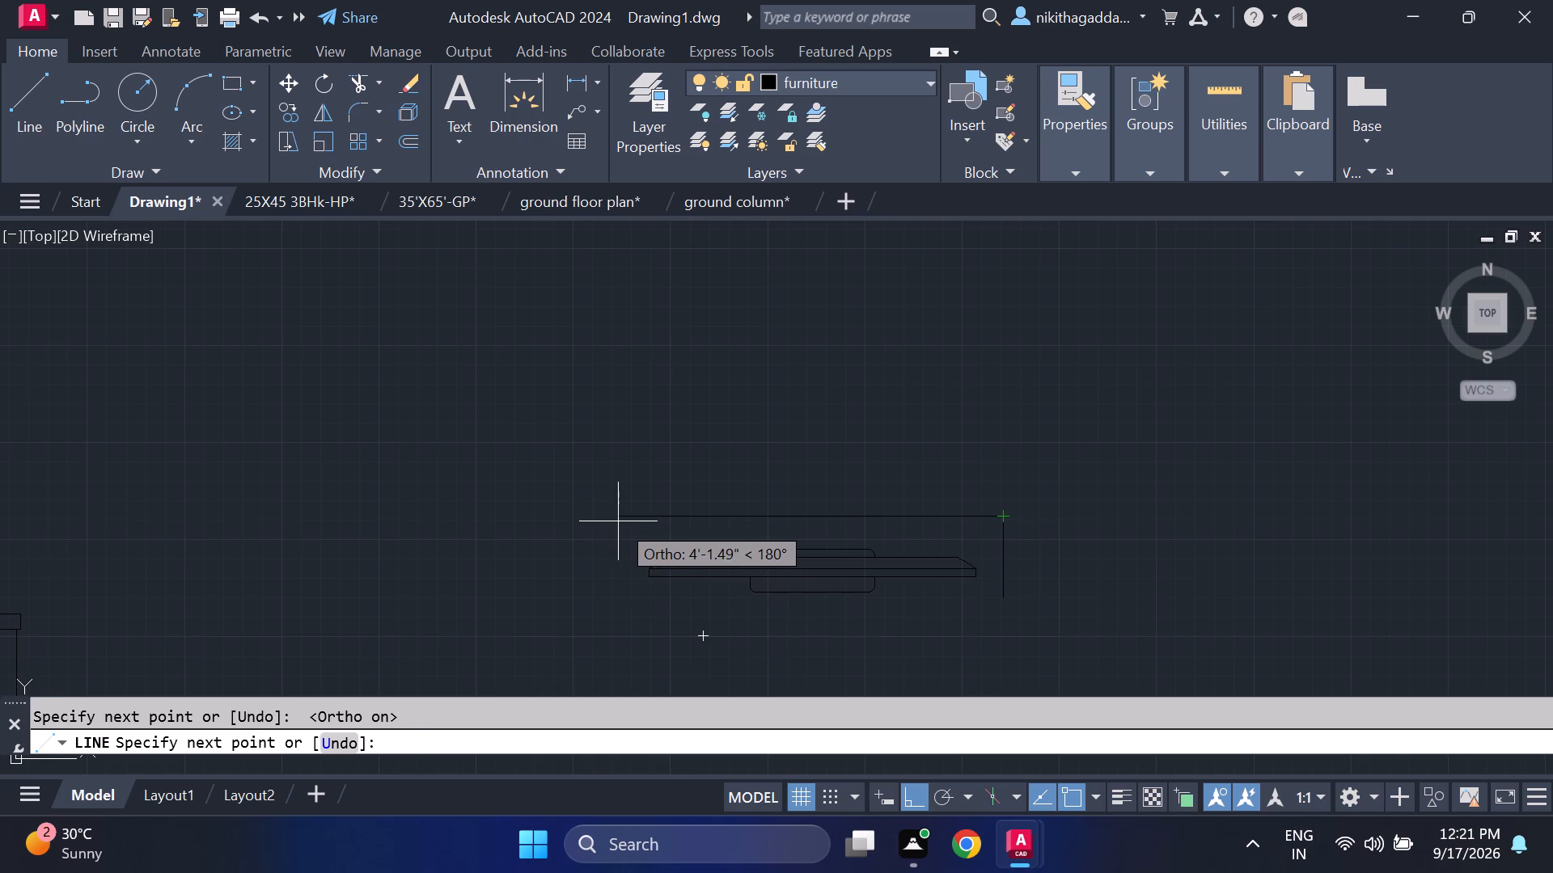
{"action": "left_click", "coordinate": [618, 520]}
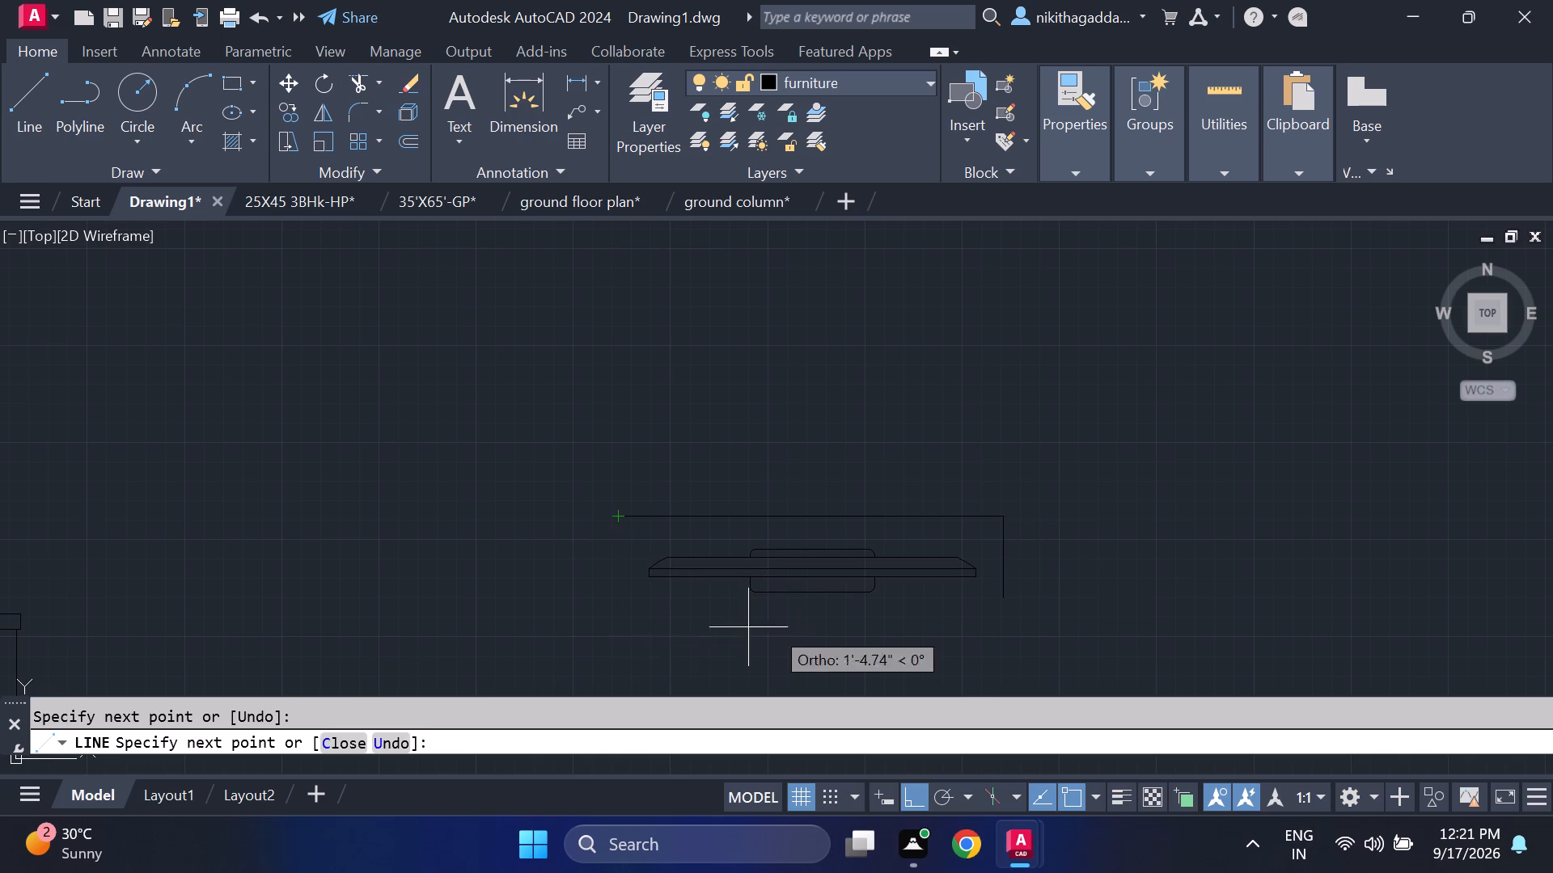
{"action": "left_click", "coordinate": [619, 600]}
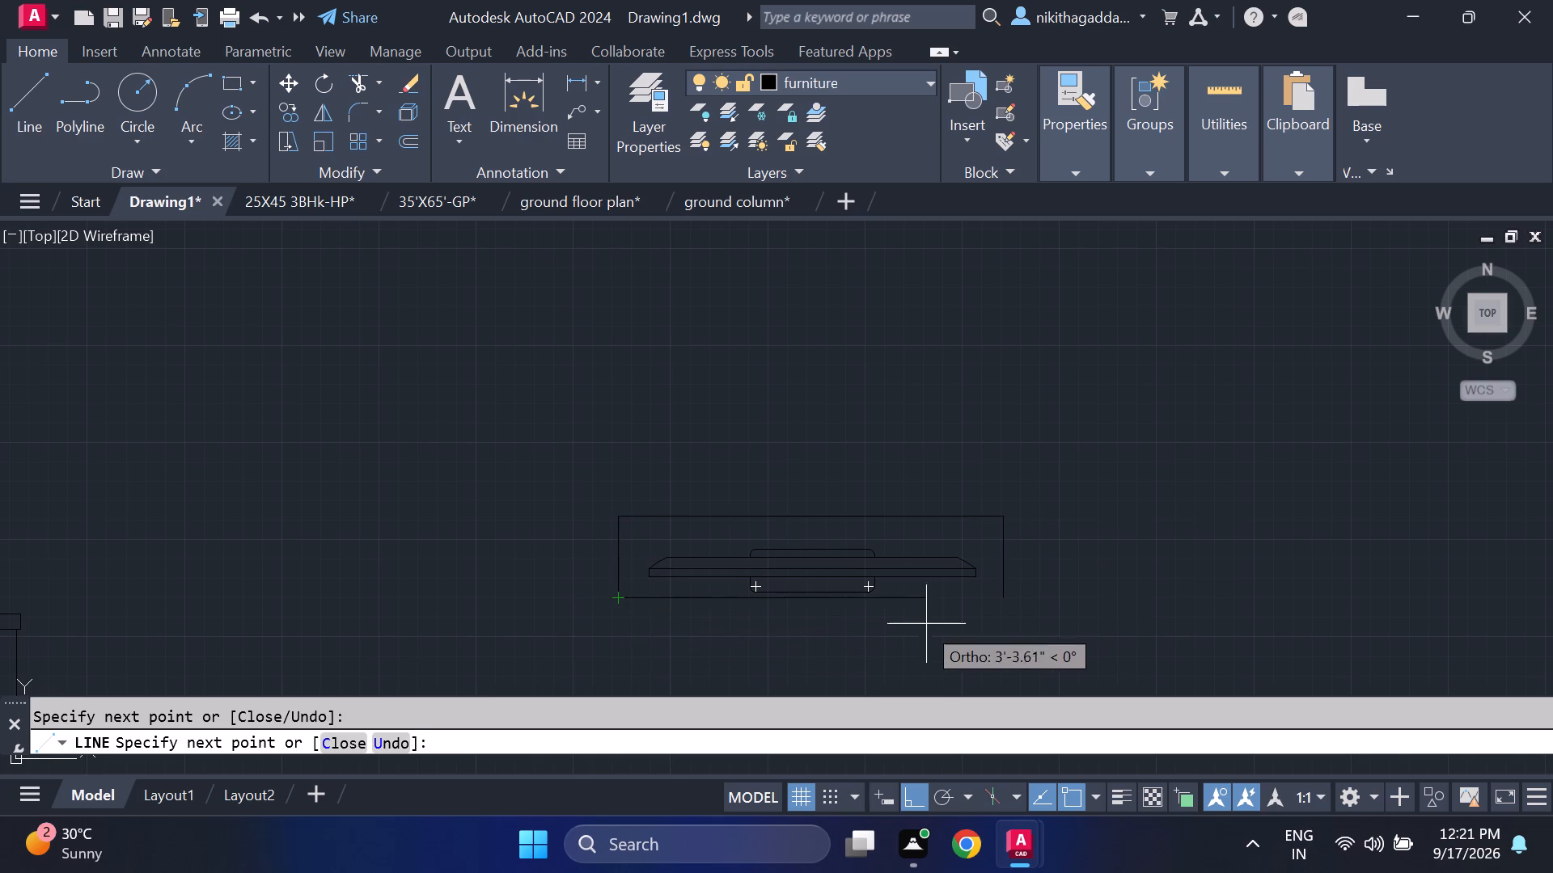
{"action": "scroll", "coordinate": [1022, 628], "scroll_direction": "up", "scroll_amount": 2}
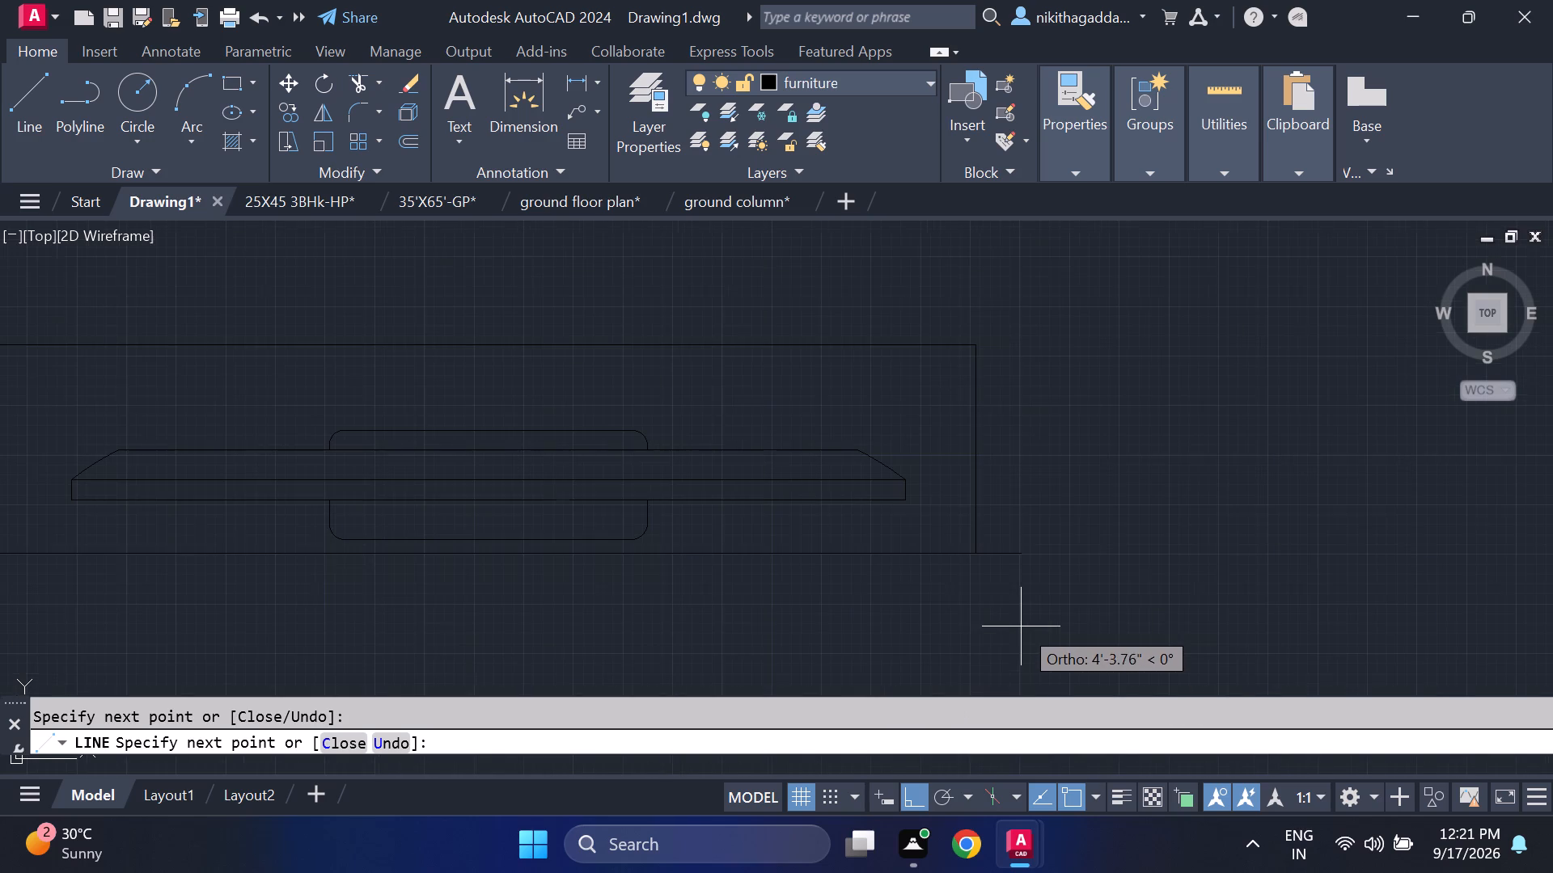
{"action": "left_click", "coordinate": [983, 554]}
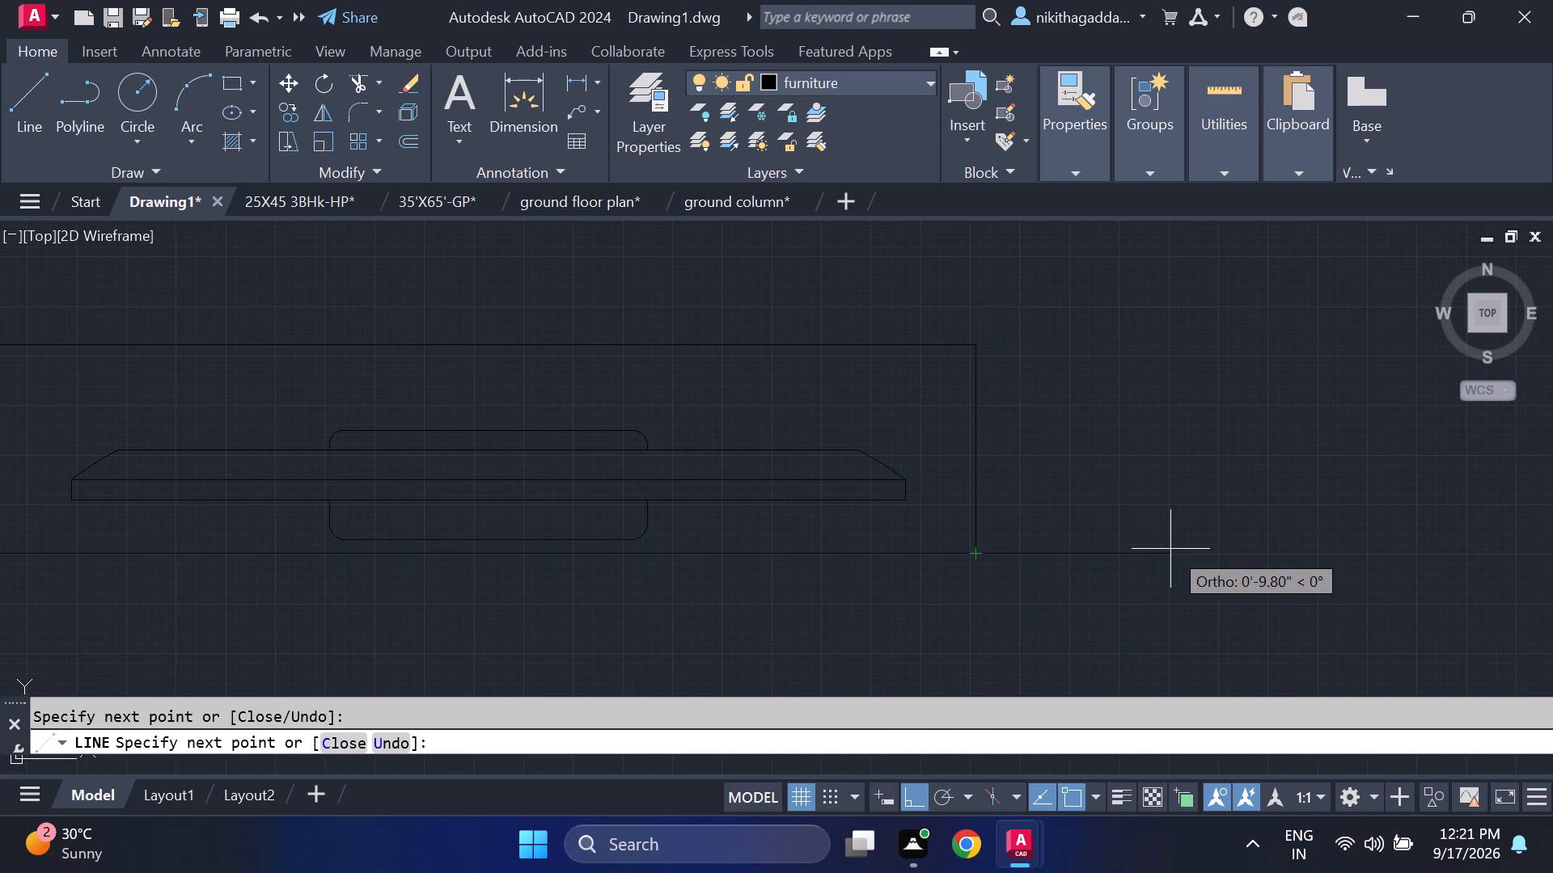
{"action": "key", "text": "Escape"}
Rotate the TV and its cabinet outline 90° about a point near their centre.
{"action": "scroll", "coordinate": [1284, 505], "scroll_direction": "down", "scroll_amount": 4}
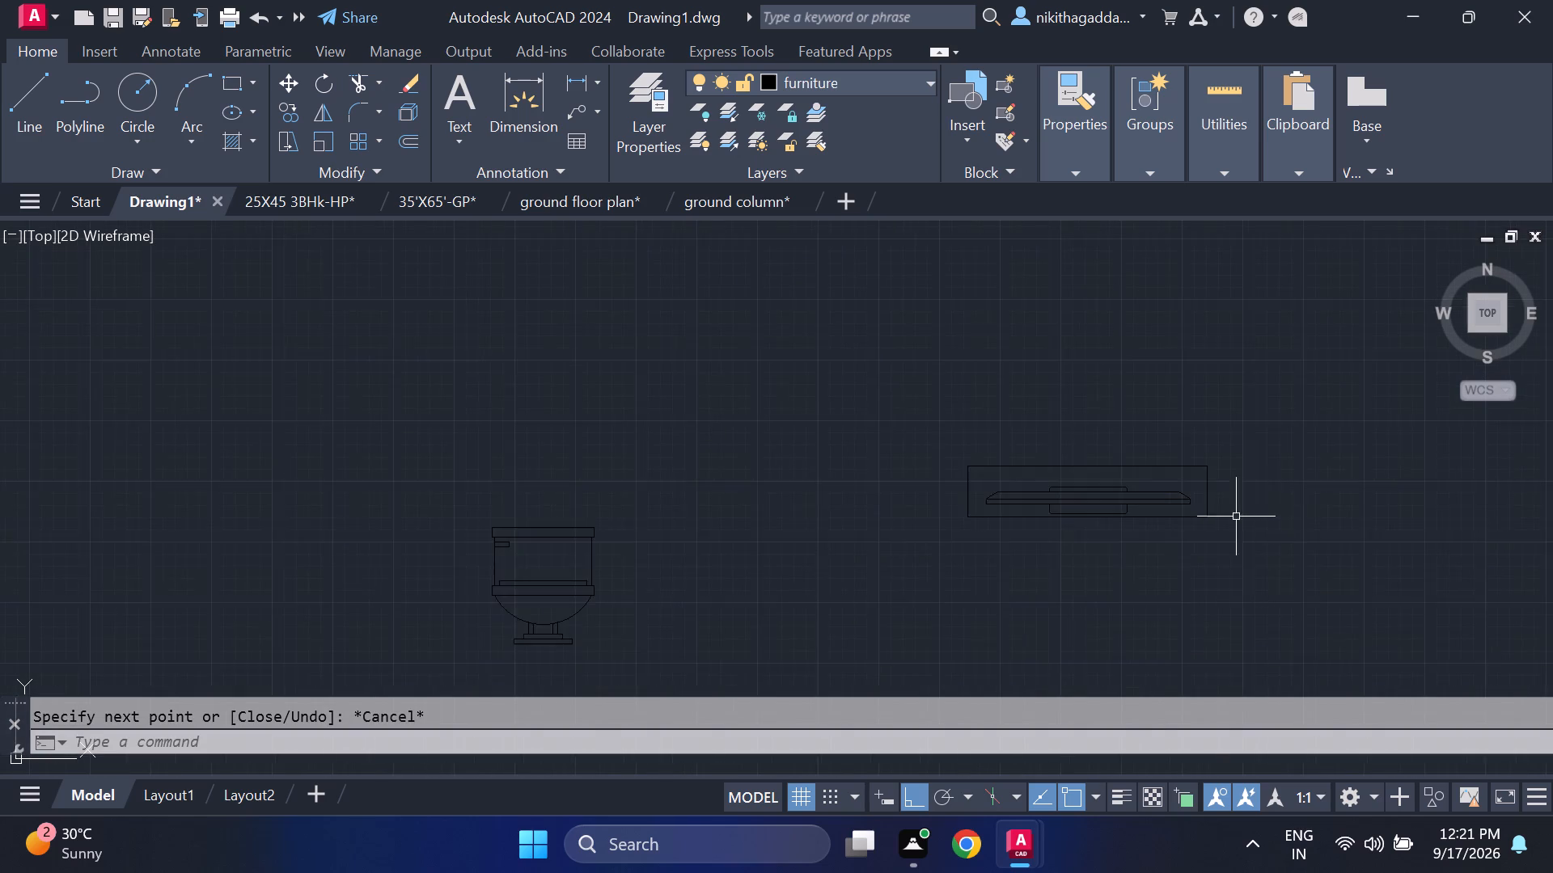
{"action": "middle_click_drag", "start_coordinate": [1208, 536], "coordinate": [1123, 530]}
{"action": "scroll", "coordinate": [1103, 509], "scroll_direction": "up", "scroll_amount": 1}
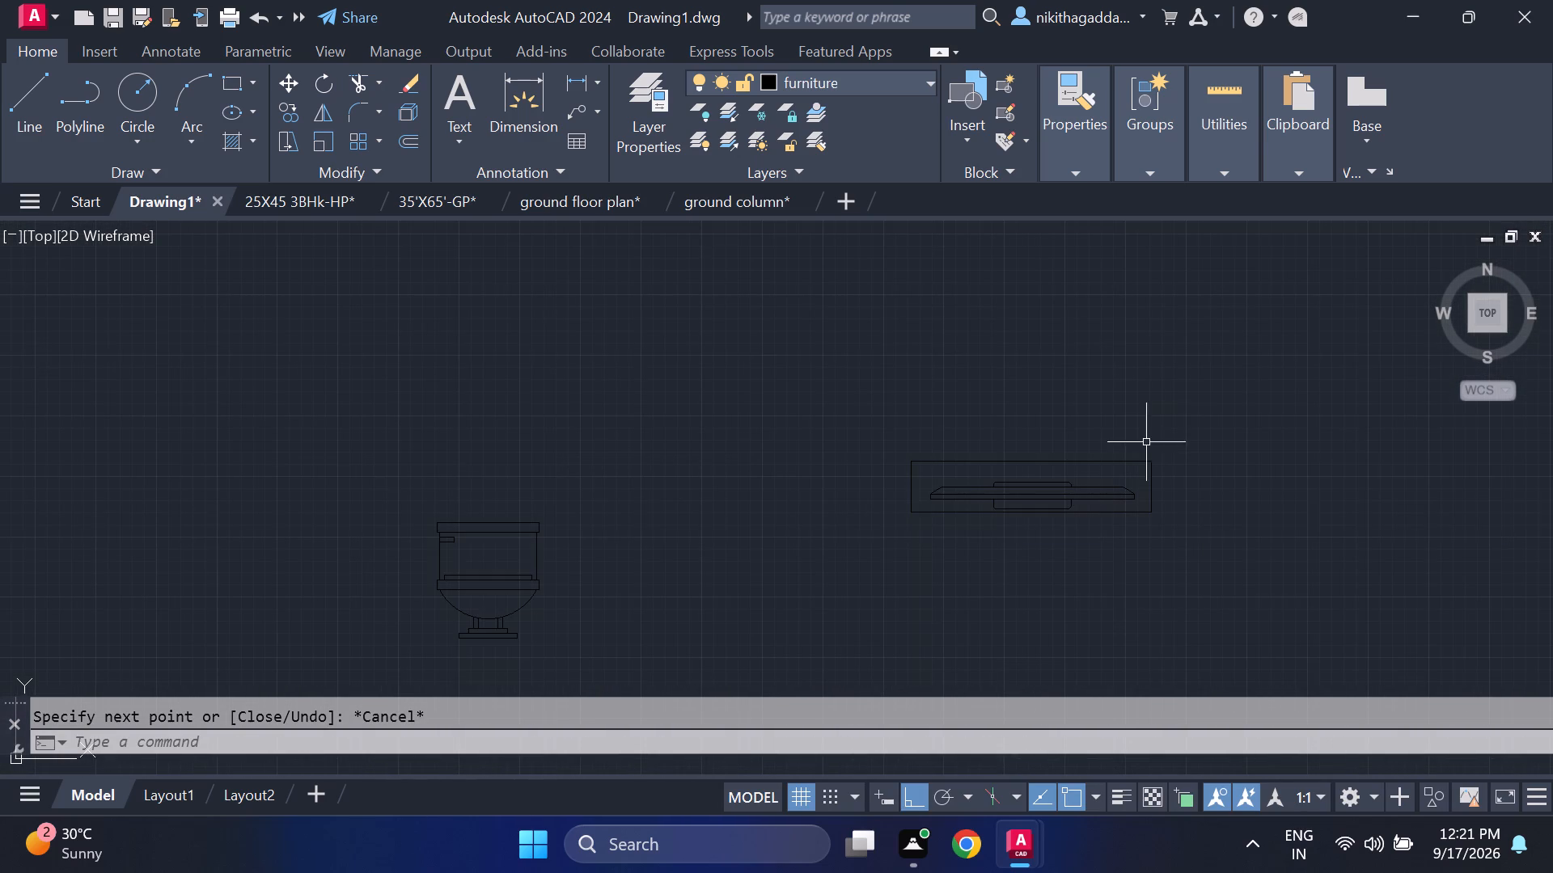
{"action": "left_click", "coordinate": [1179, 391]}
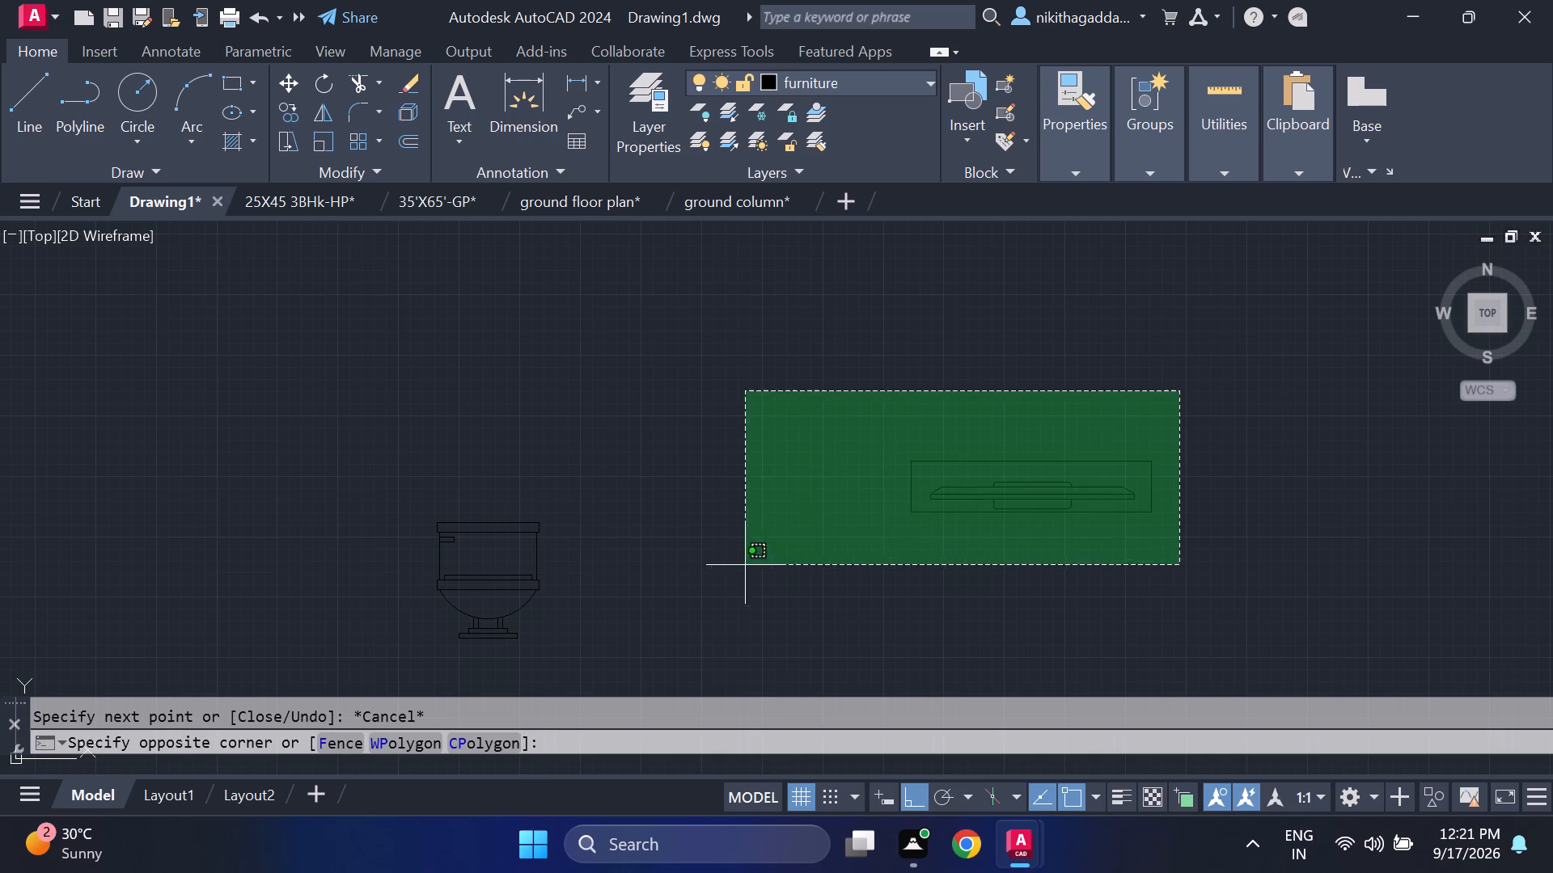
{"action": "left_click", "coordinate": [652, 584]}
{"action": "type", "text": "ro"}
{"action": "key", "text": "Return"}
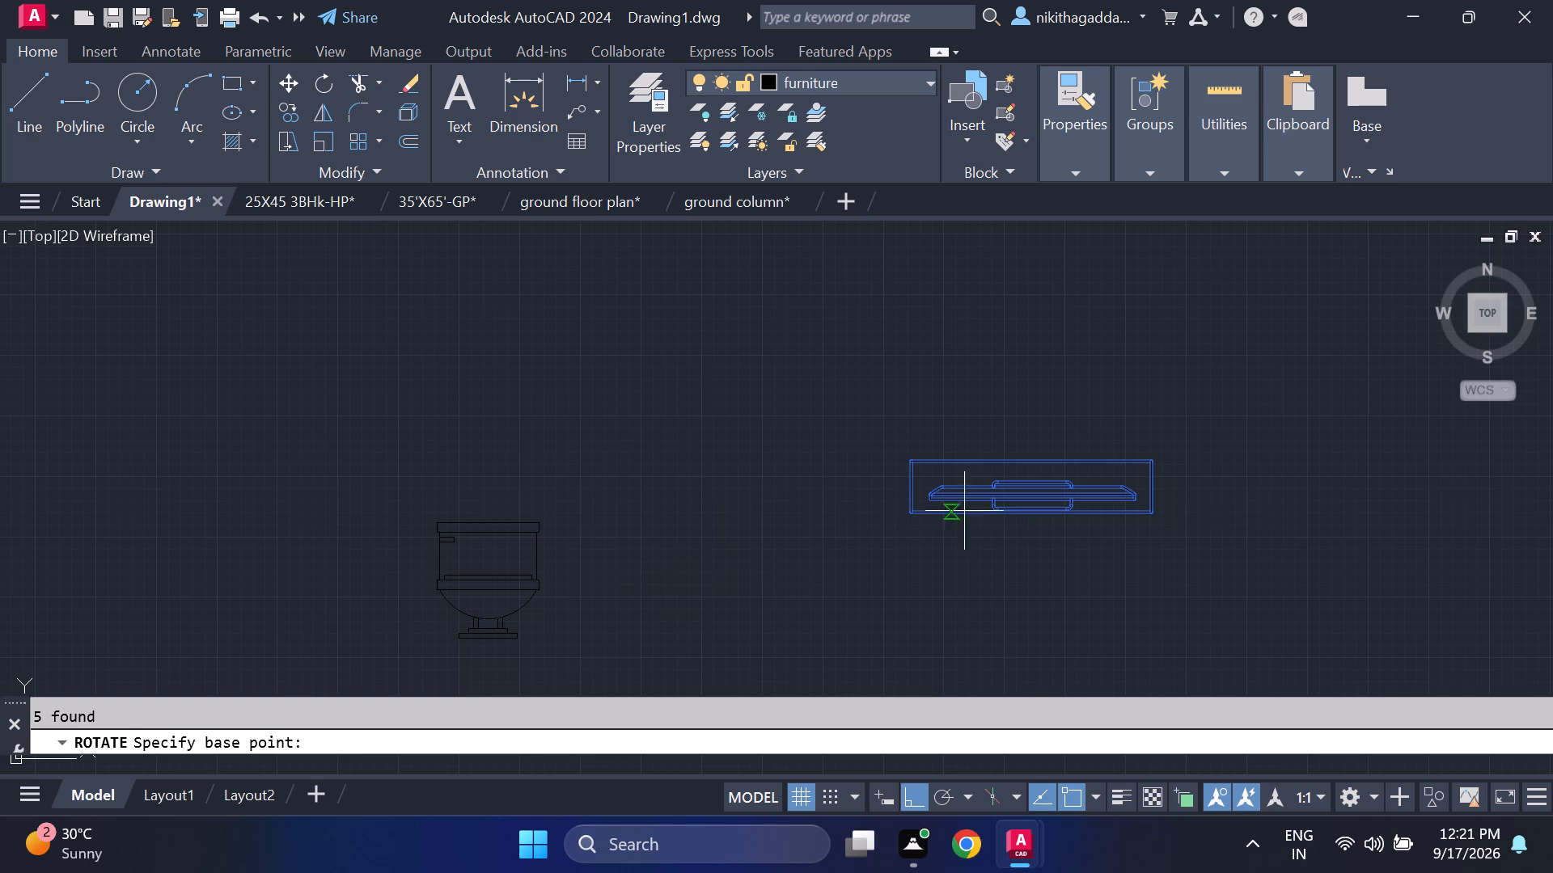
{"action": "left_click", "coordinate": [1032, 497]}
{"action": "left_click", "coordinate": [1050, 403]}
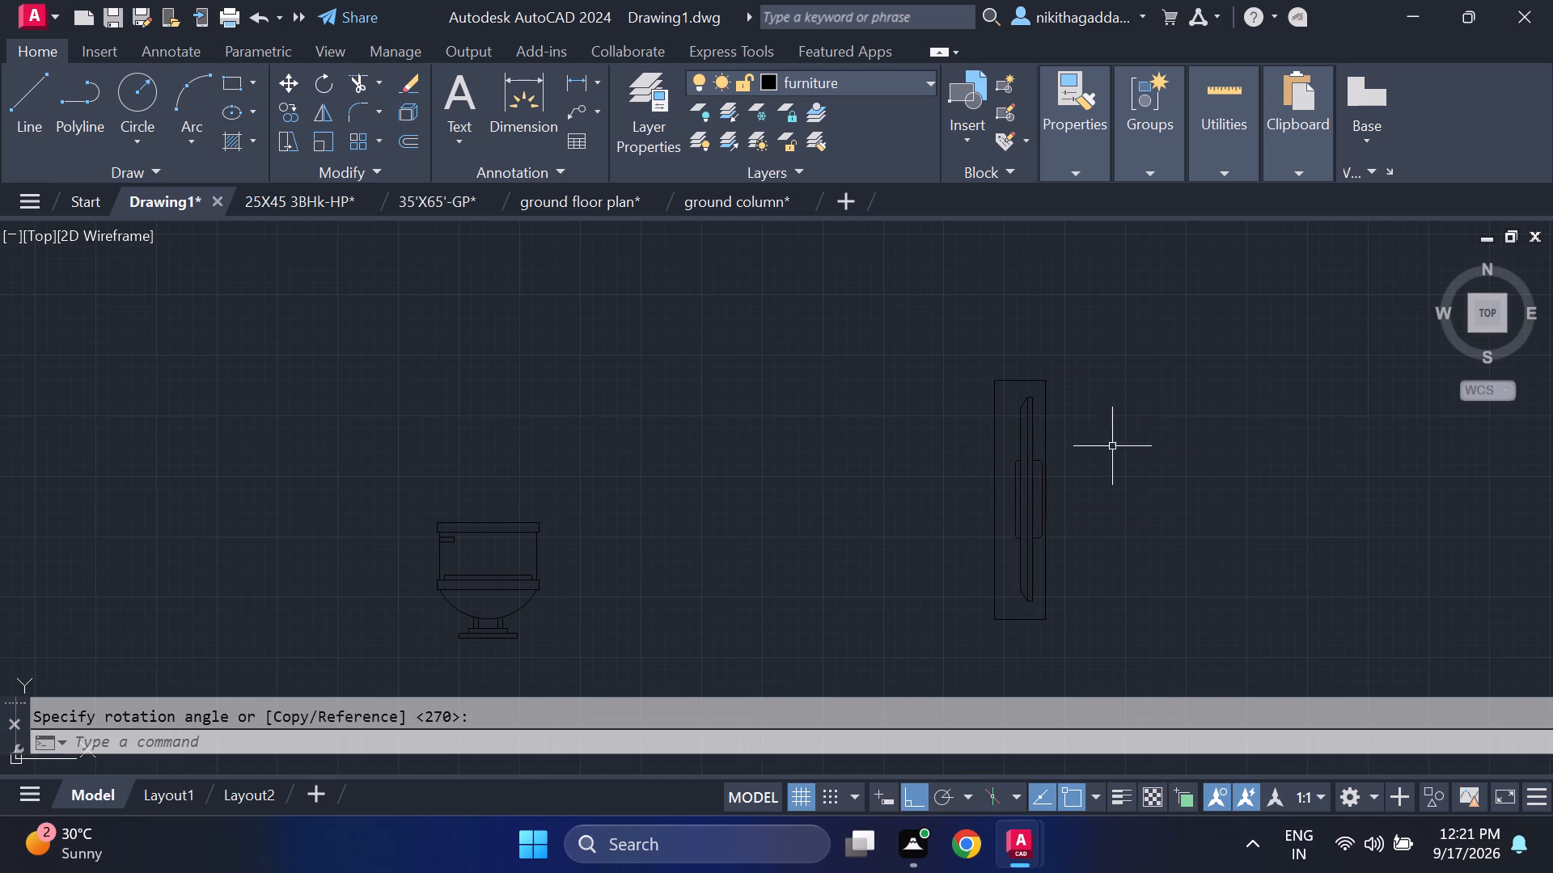
Copy the rotated TV and cabinet with Ortho off into the upper-left bedroom, against its right wall facing the bed.
{"action": "left_click", "coordinate": [1156, 367]}
{"action": "left_click", "coordinate": [768, 635]}
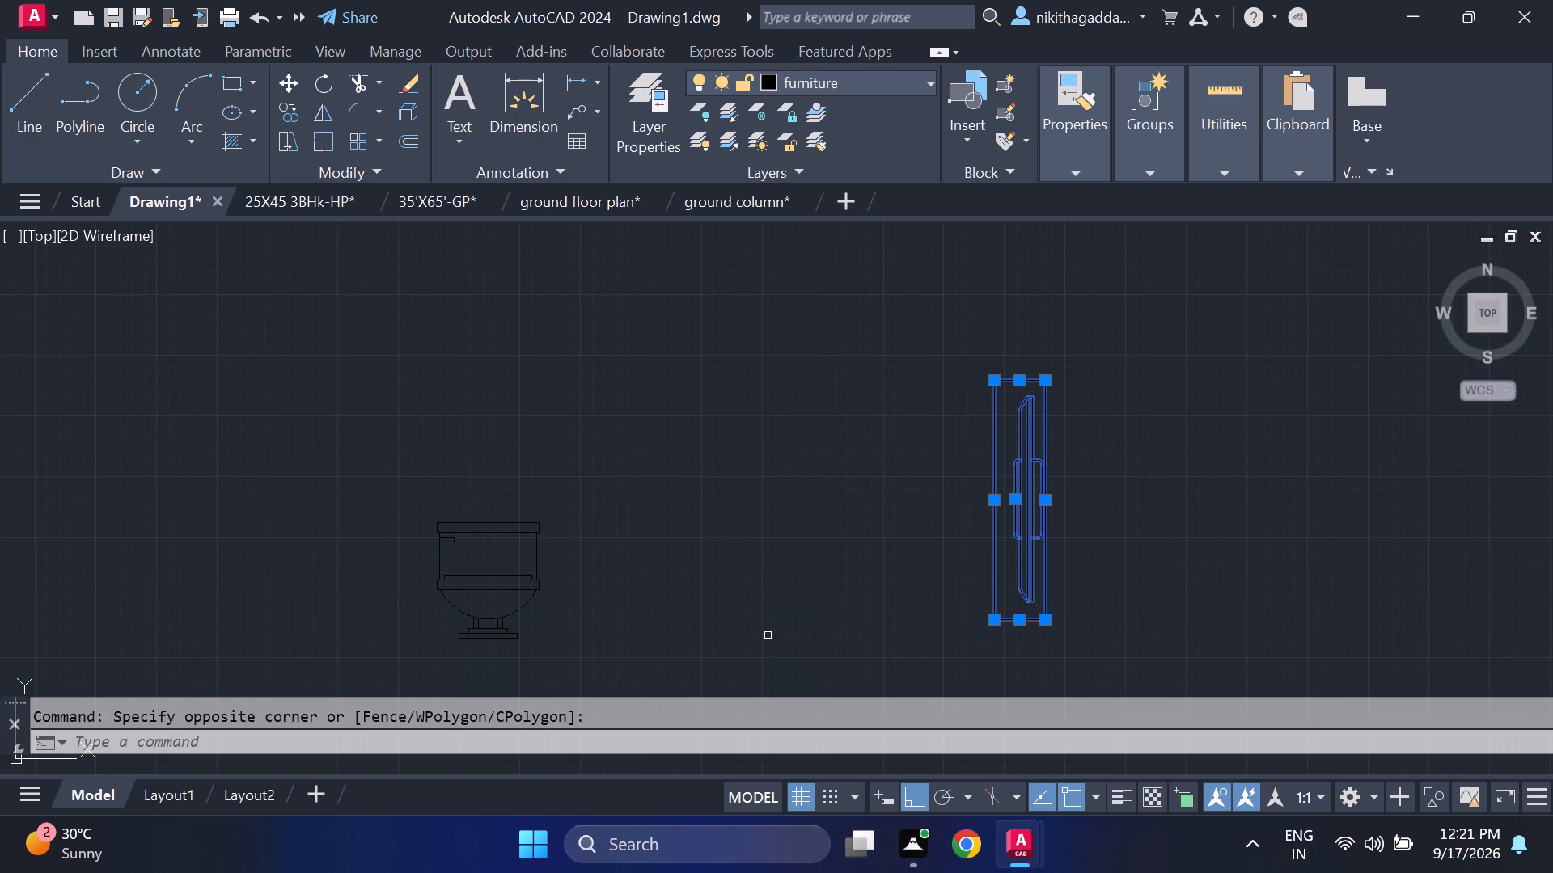
{"action": "type", "text": "co"}
{"action": "key", "text": "Return"}
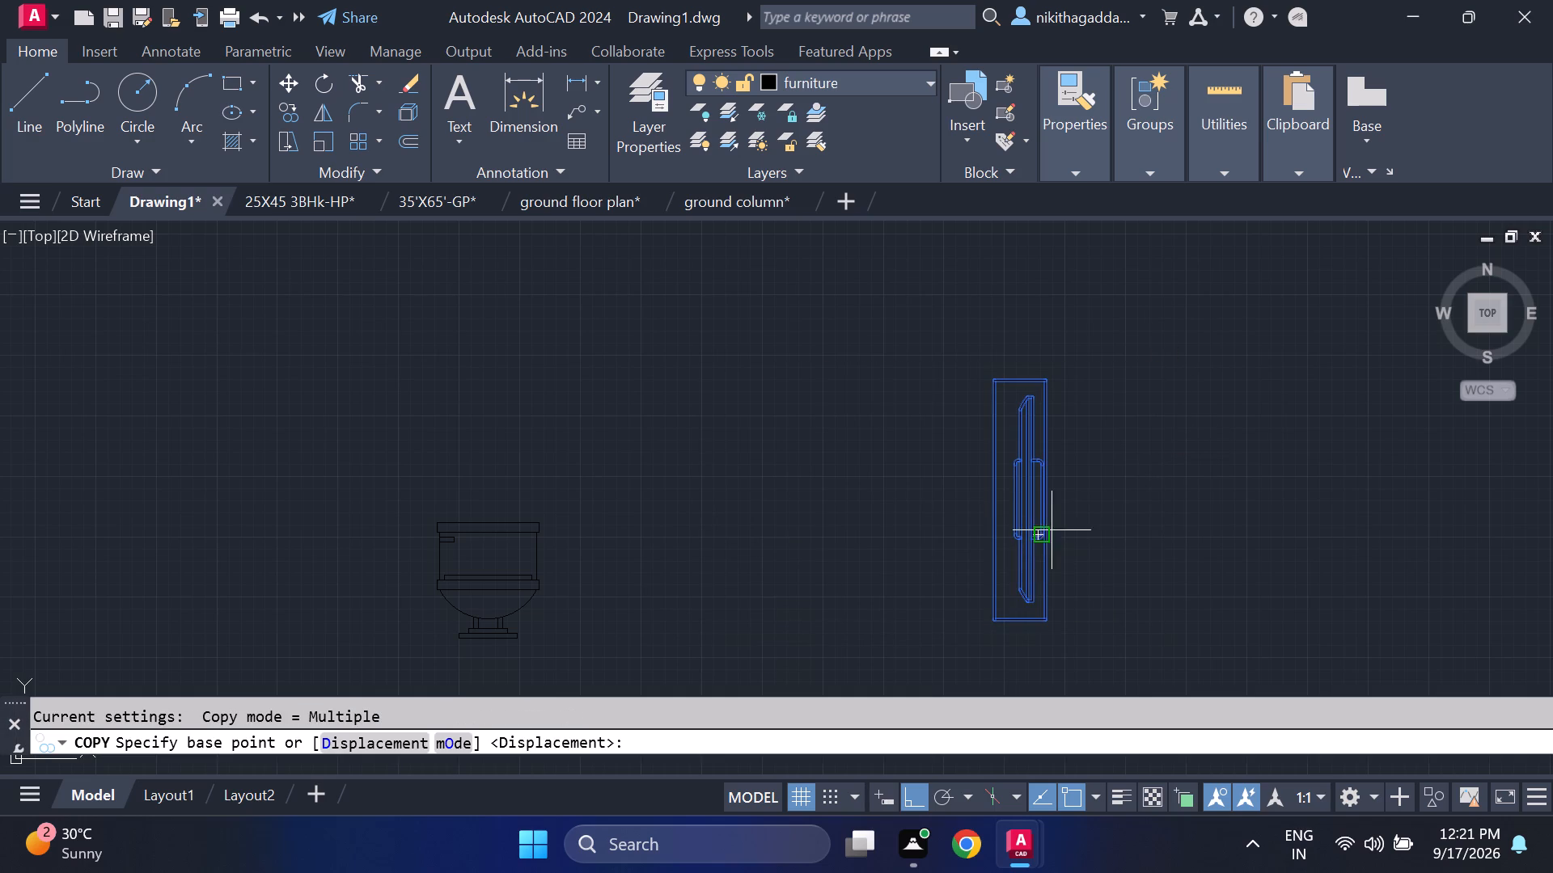
{"action": "left_click", "coordinate": [1029, 498]}
{"action": "scroll", "coordinate": [1167, 399], "scroll_direction": "down", "scroll_amount": 2}
{"action": "middle_click_drag", "start_coordinate": [1170, 394], "coordinate": [825, 487]}
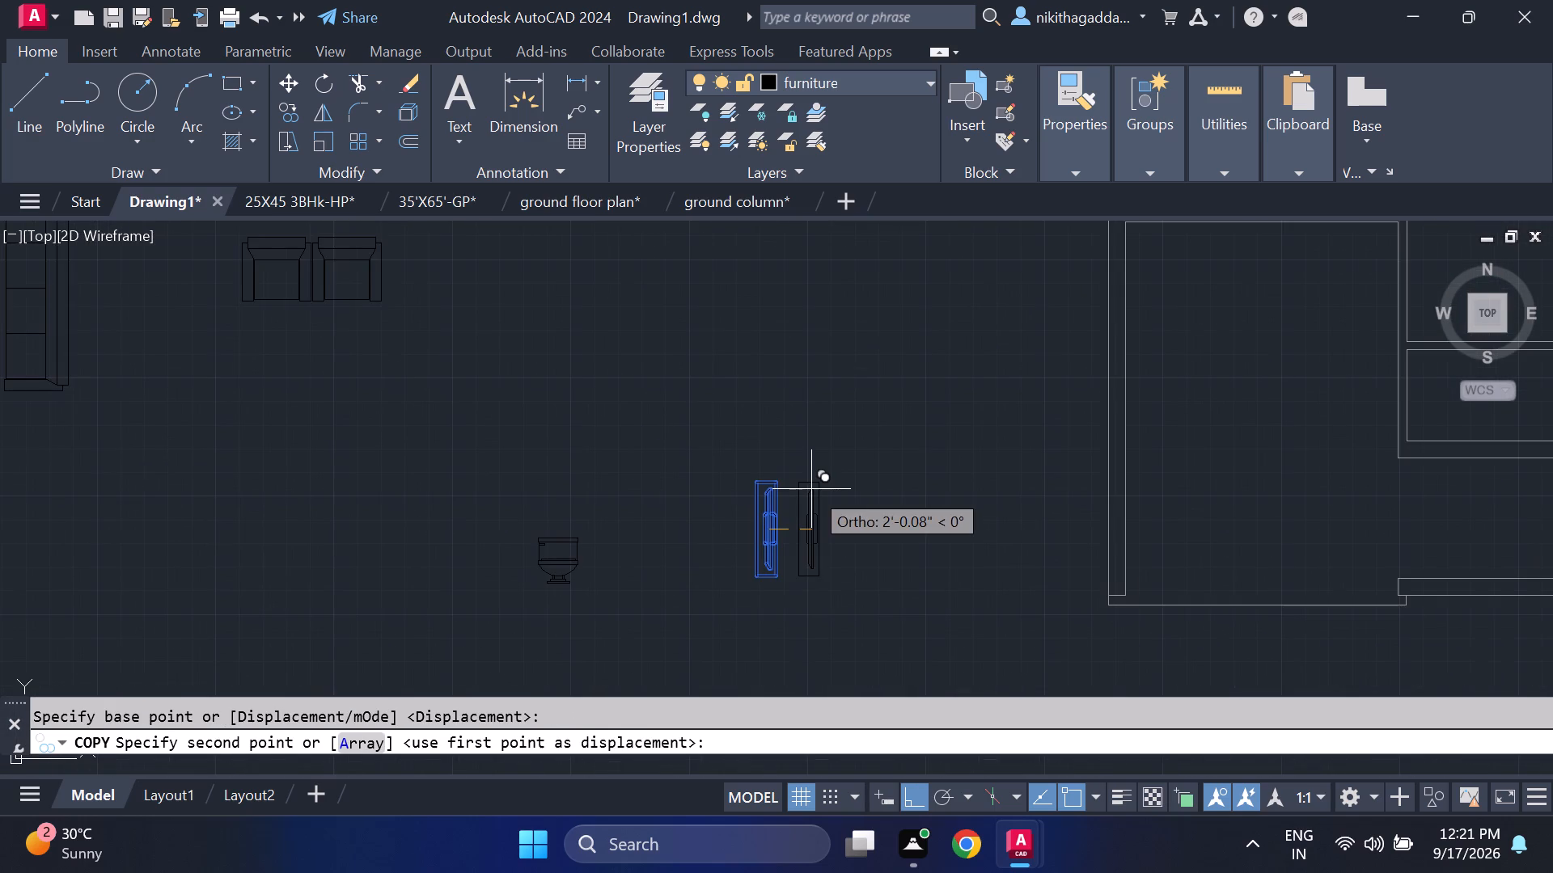
{"action": "key", "text": "F8"}
{"action": "scroll", "coordinate": [860, 484], "scroll_direction": "down", "scroll_amount": 1}
{"action": "middle_click_drag", "start_coordinate": [860, 484], "coordinate": [481, 621]}
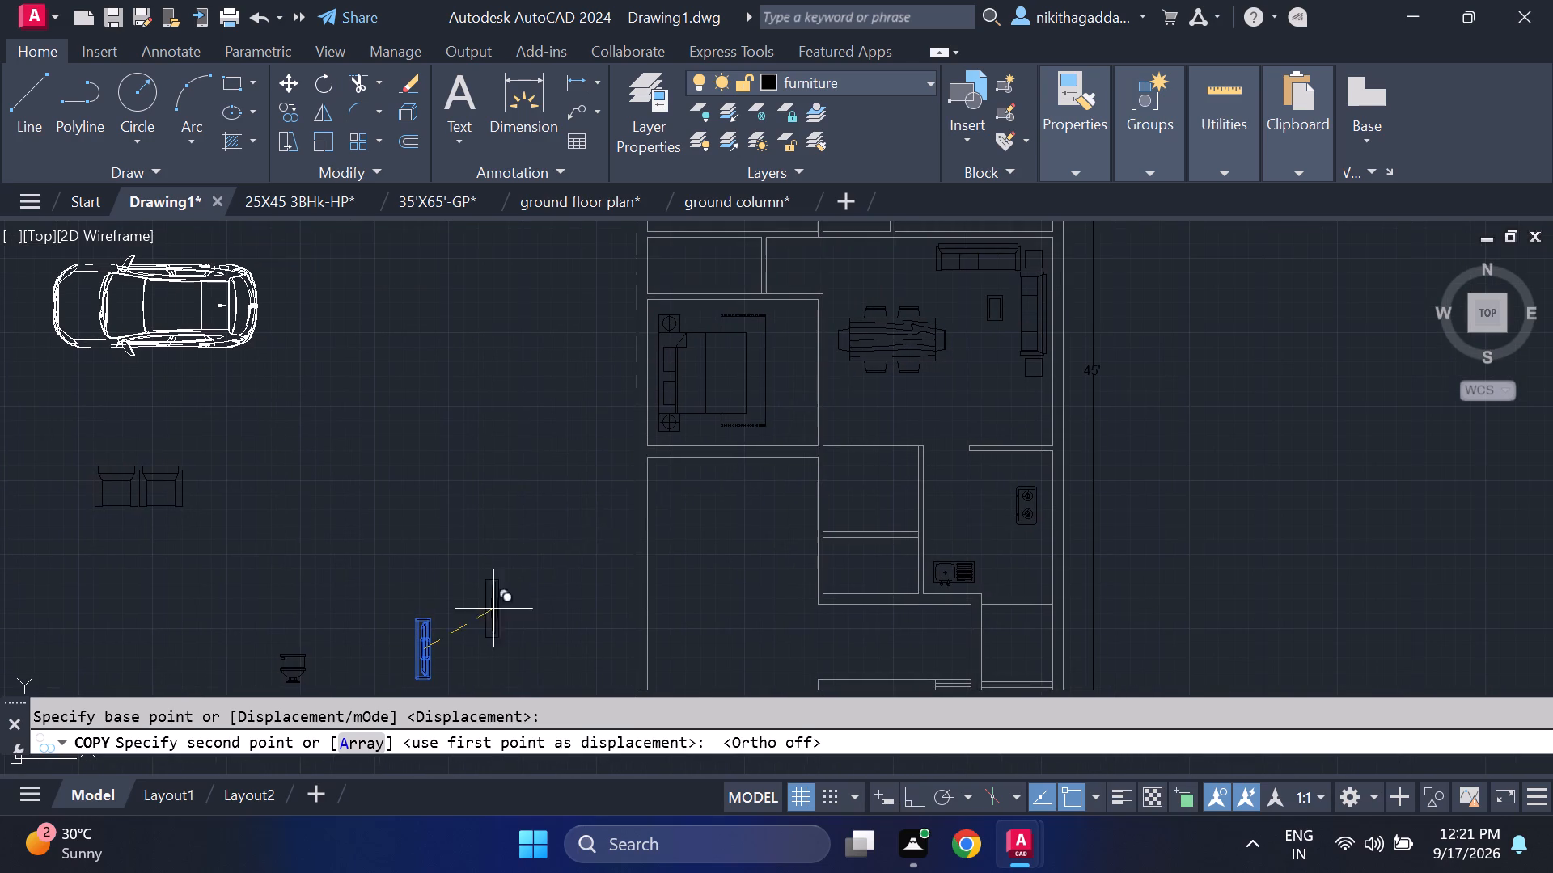
{"action": "middle_click_drag", "start_coordinate": [791, 393], "coordinate": [798, 547]}
{"action": "scroll", "coordinate": [806, 453], "scroll_direction": "up", "scroll_amount": 2}
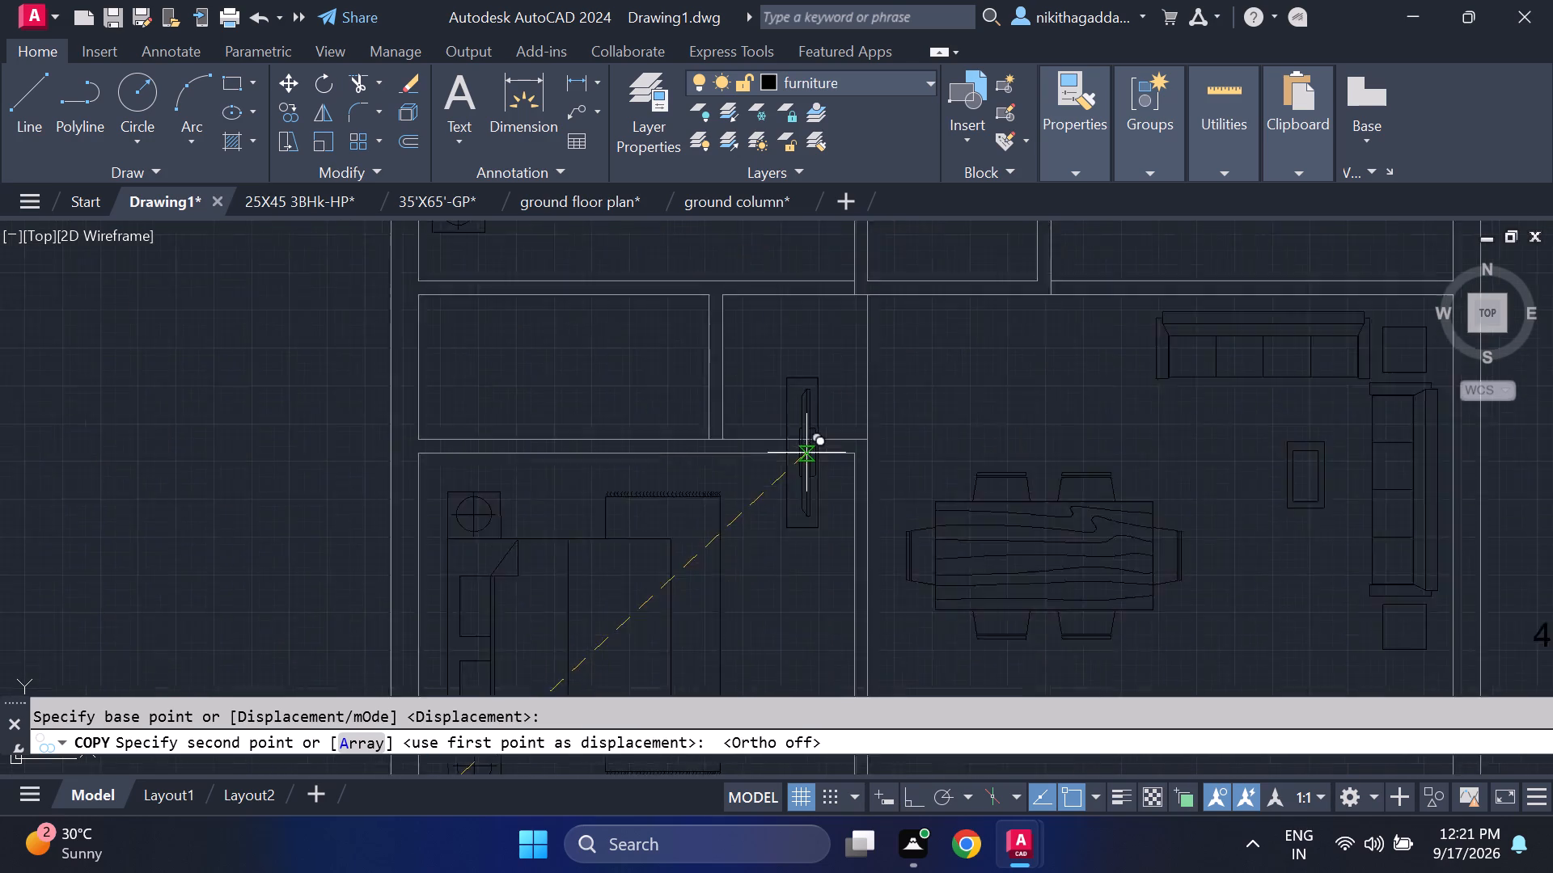
{"action": "scroll", "coordinate": [806, 453], "scroll_direction": "up", "scroll_amount": 1}
{"action": "middle_click_drag", "start_coordinate": [828, 360], "coordinate": [827, 567]}
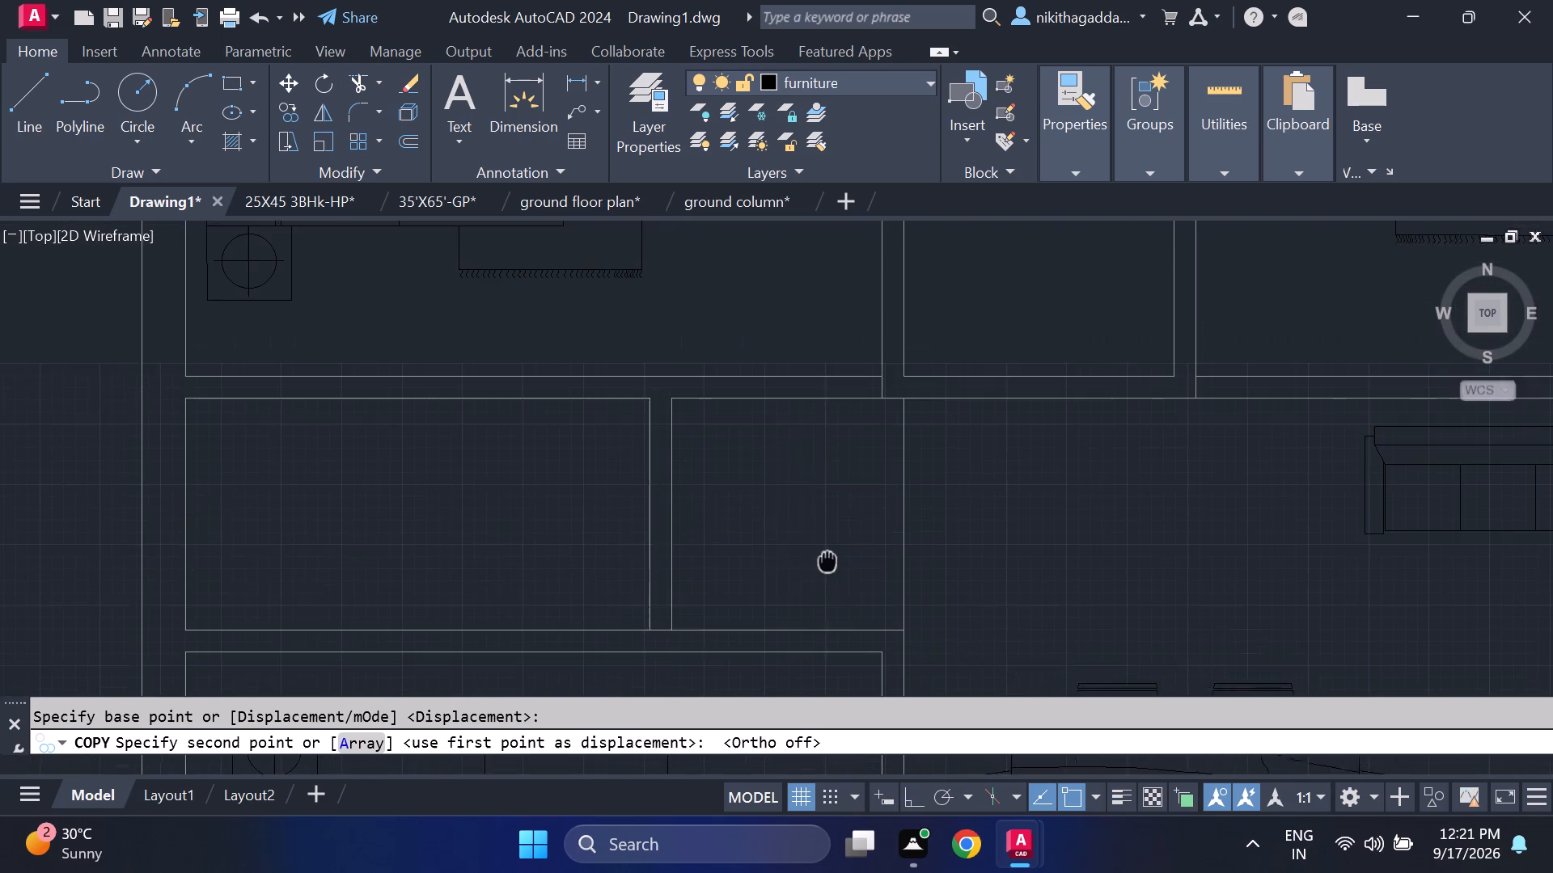
{"action": "middle_click_drag", "start_coordinate": [827, 567], "coordinate": [825, 574]}
{"action": "middle_click_drag", "start_coordinate": [813, 380], "coordinate": [784, 639]}
{"action": "middle_click_drag", "start_coordinate": [837, 422], "coordinate": [811, 537]}
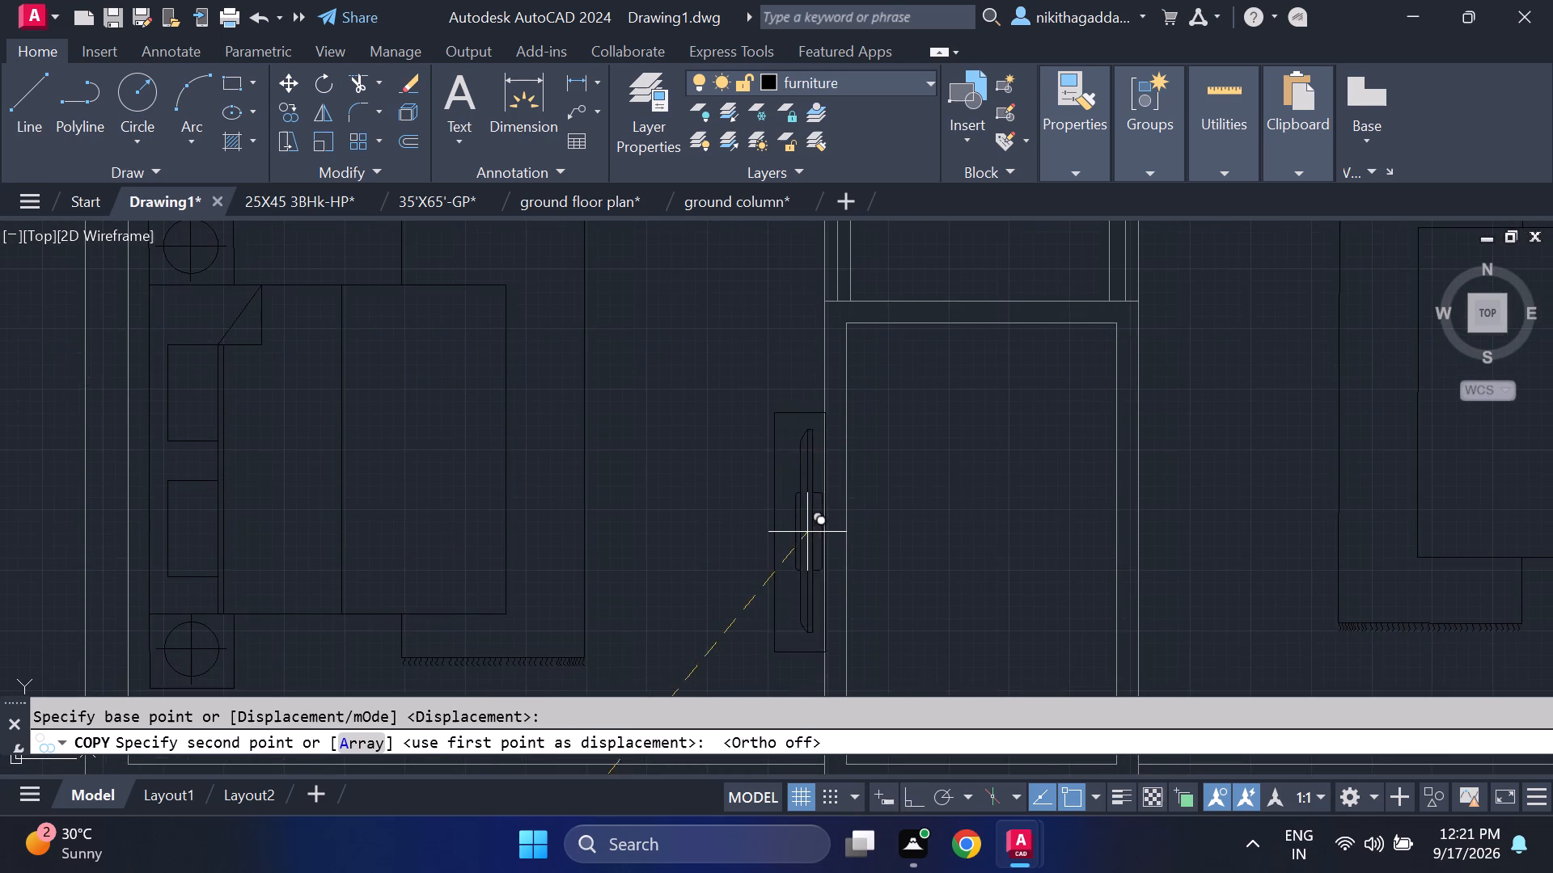
{"action": "scroll", "coordinate": [795, 490], "scroll_direction": "down", "scroll_amount": 2}
{"action": "scroll", "coordinate": [790, 499], "scroll_direction": "up", "scroll_amount": 1}
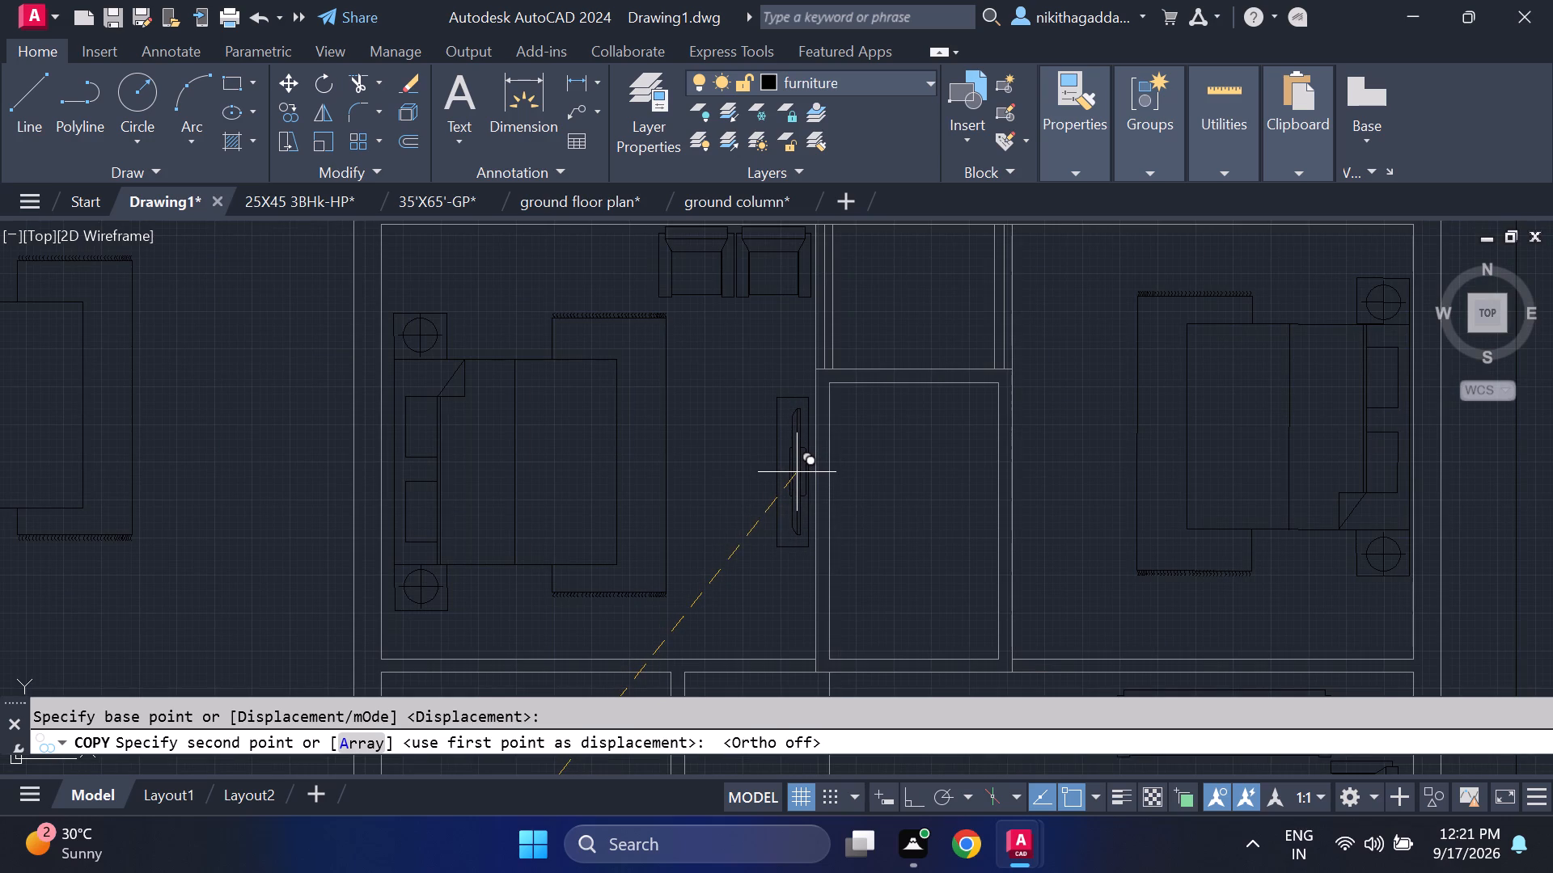
{"action": "left_click", "coordinate": [801, 469]}
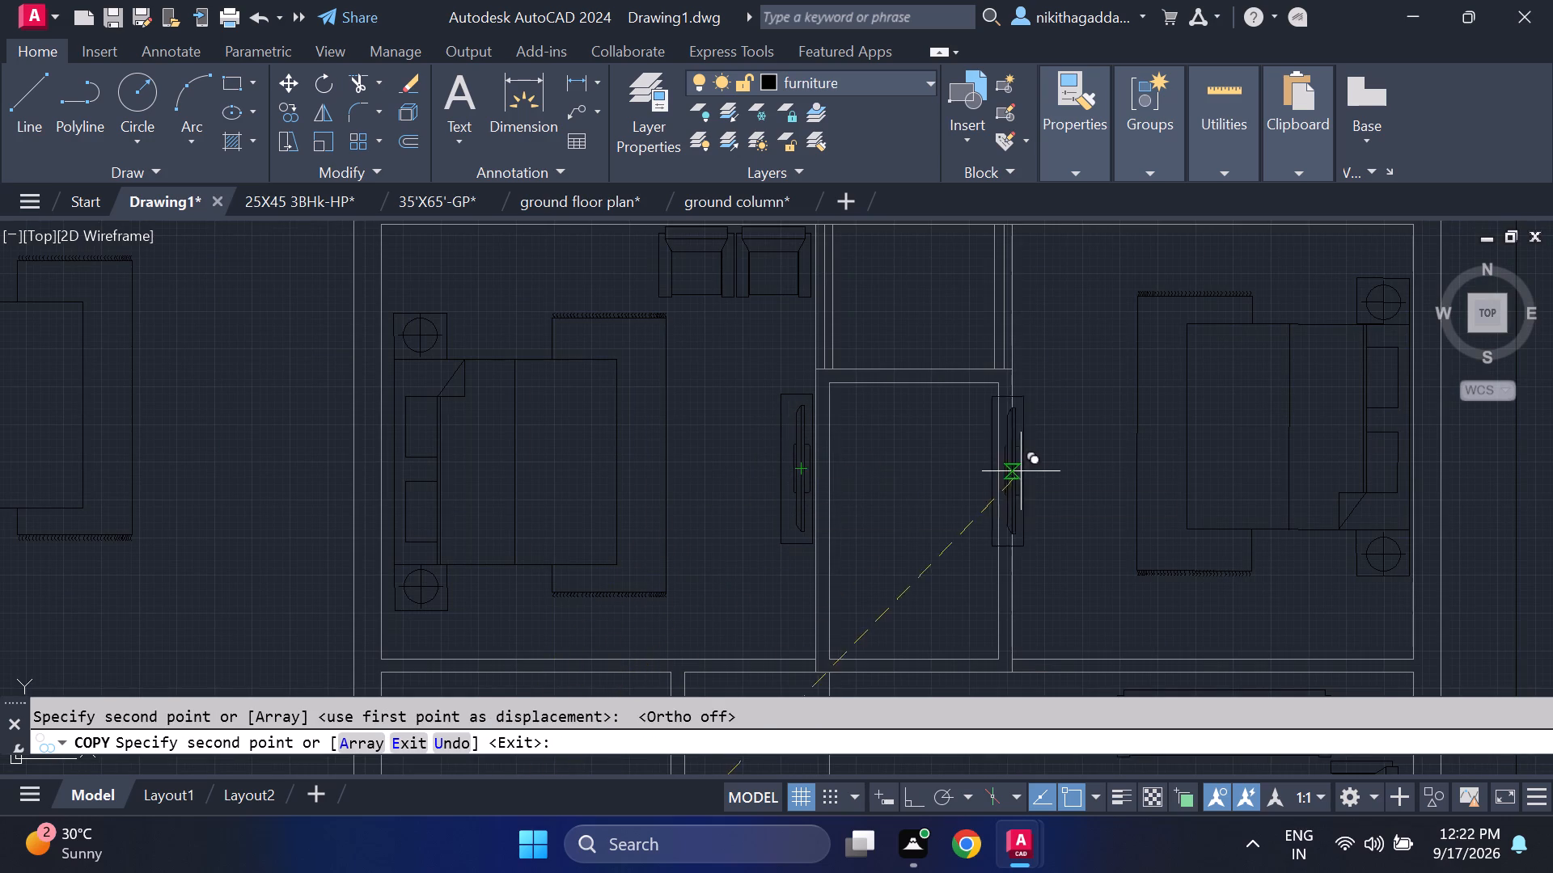
Place another copy of the TV unit in the upper-right bedroom, against its left wall.
{"action": "scroll", "coordinate": [1110, 473], "scroll_direction": "up", "scroll_amount": 2}
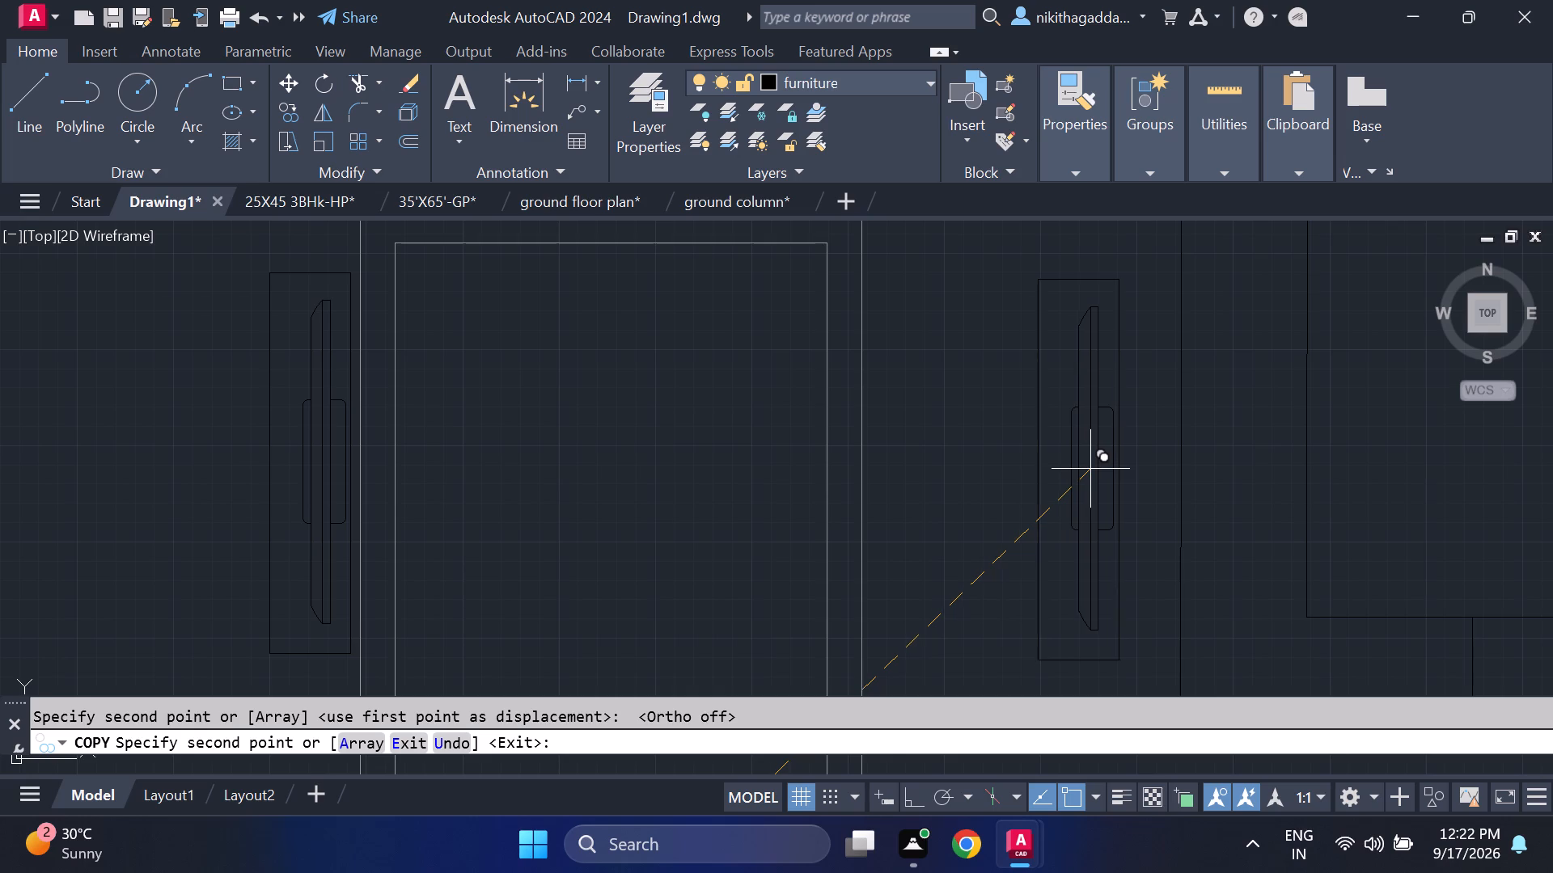
{"action": "left_click", "coordinate": [921, 474]}
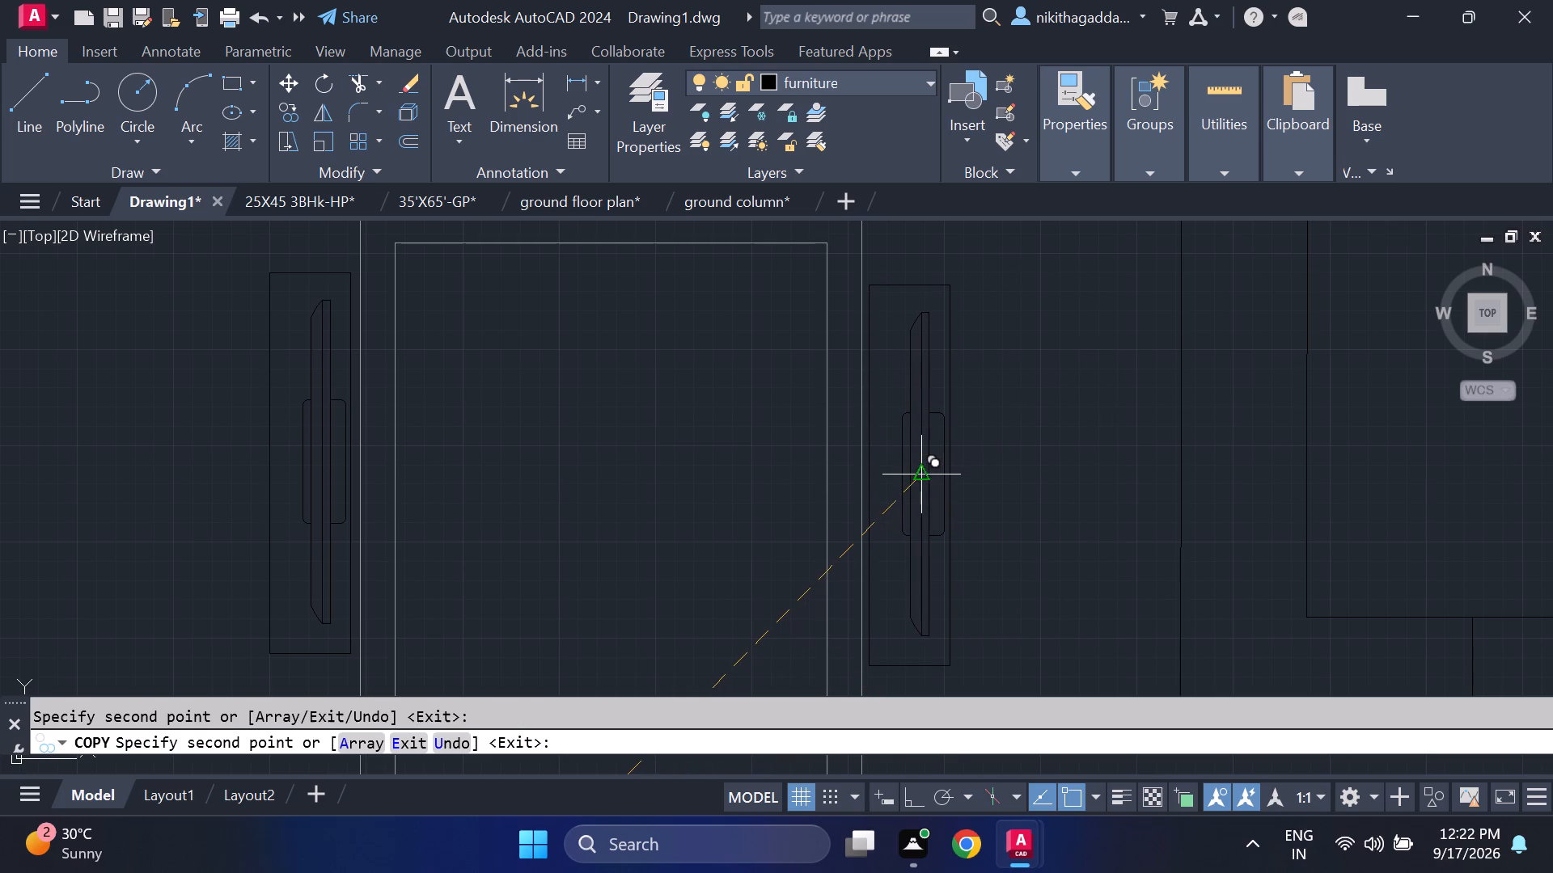
Place another TV unit copy in the living and dining hall, against its left wall below the dining table.
{"action": "scroll", "coordinate": [1061, 476], "scroll_direction": "down", "scroll_amount": 2}
{"action": "middle_click_drag", "start_coordinate": [1094, 567], "coordinate": [1078, 468]}
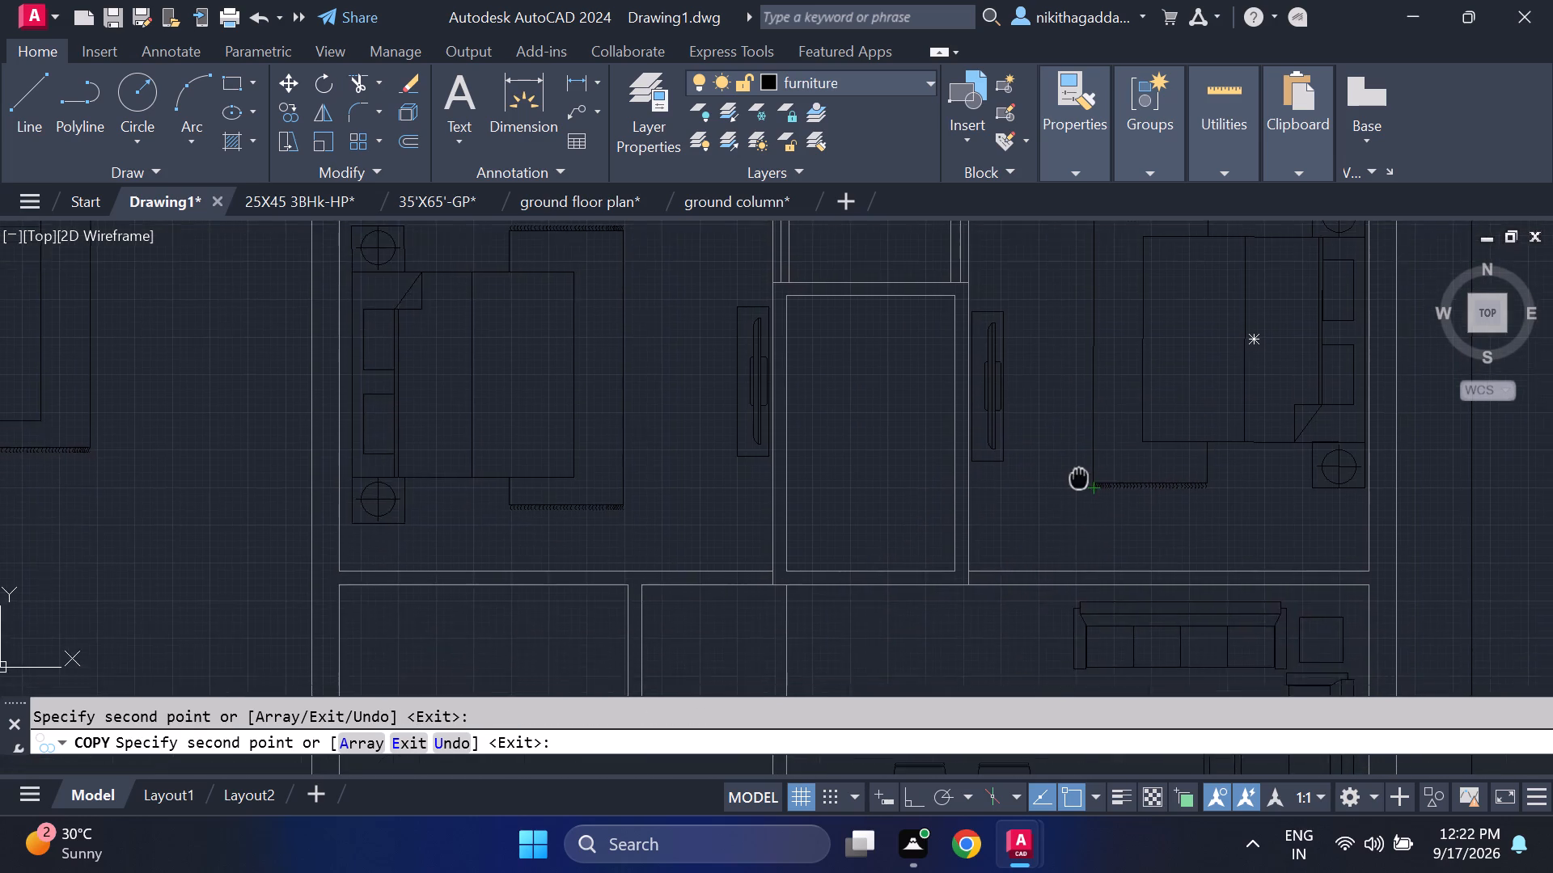
{"action": "middle_click_drag", "start_coordinate": [1078, 468], "coordinate": [1078, 420]}
{"action": "scroll", "coordinate": [1082, 507], "scroll_direction": "down", "scroll_amount": 2}
{"action": "middle_click_drag", "start_coordinate": [1057, 561], "coordinate": [1057, 436]}
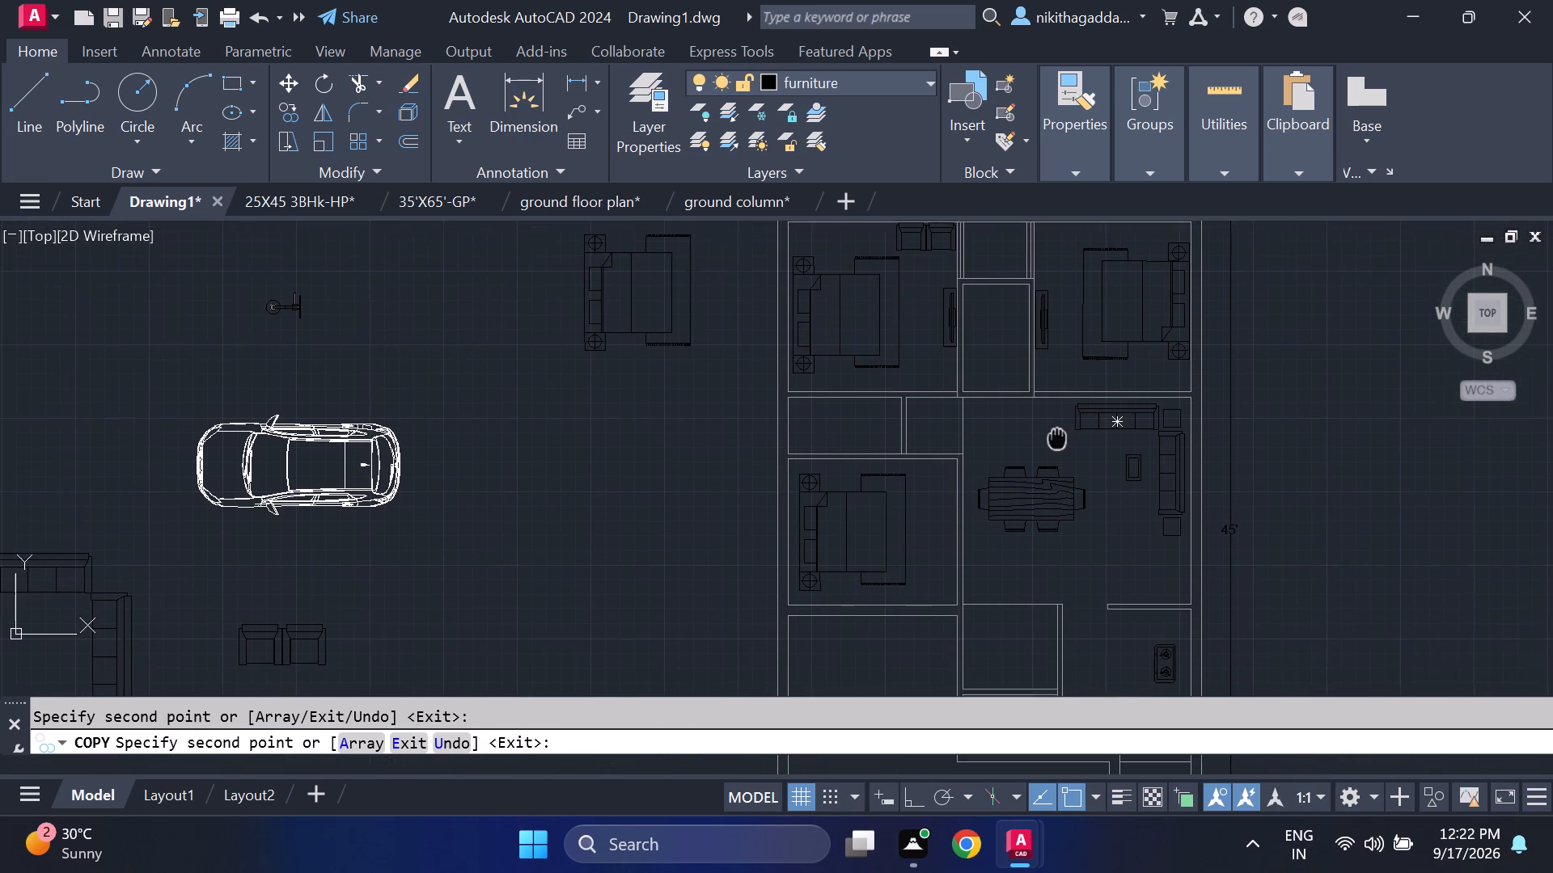
{"action": "middle_click_drag", "start_coordinate": [1057, 436], "coordinate": [1066, 400]}
{"action": "scroll", "coordinate": [1003, 523], "scroll_direction": "up", "scroll_amount": 3}
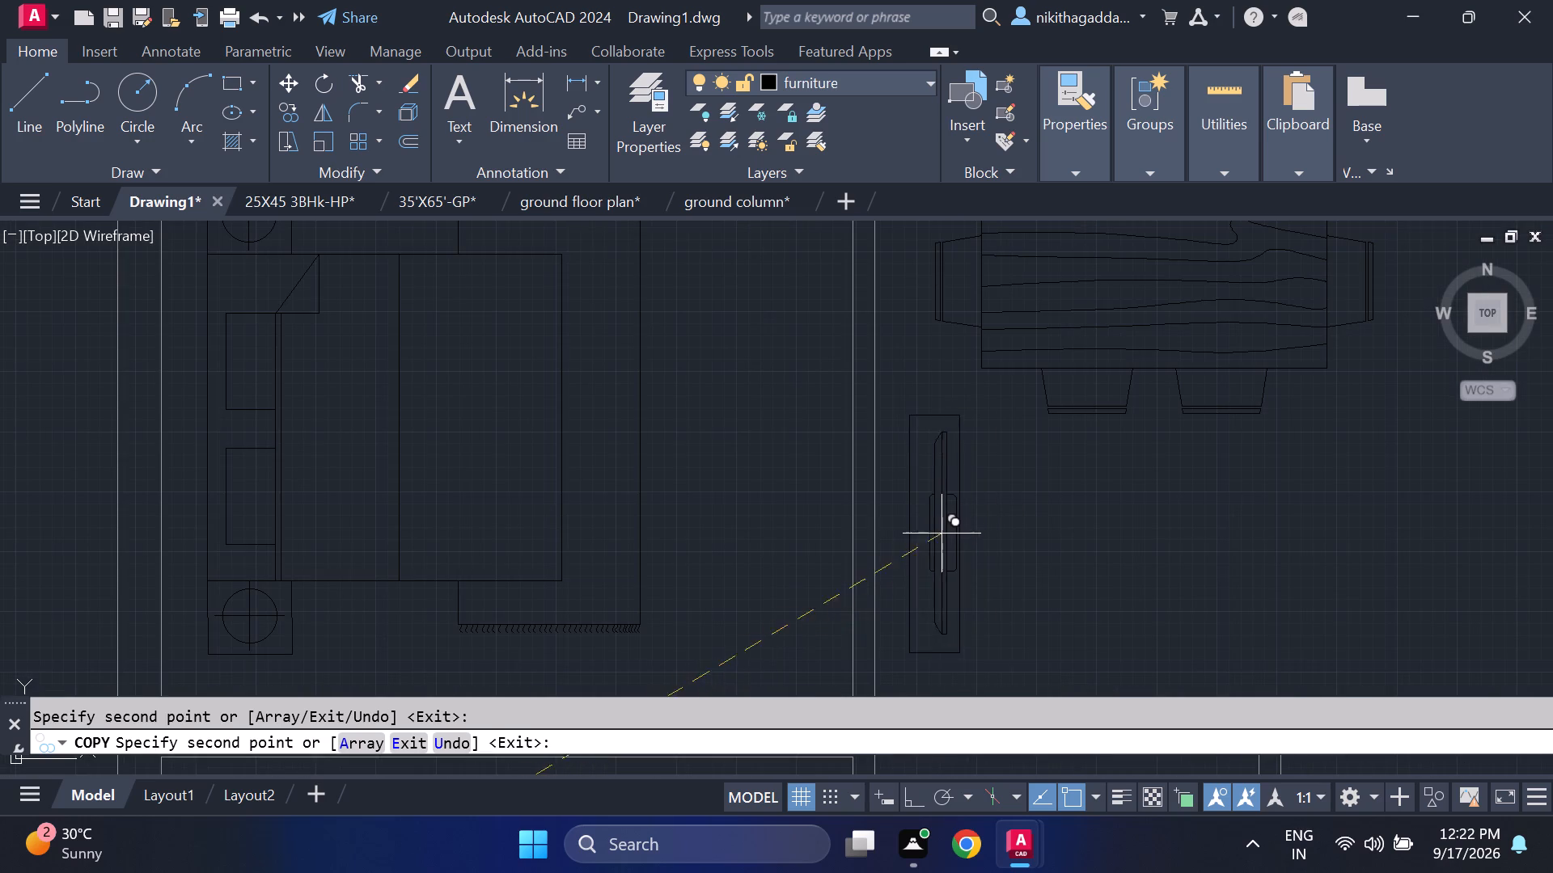
{"action": "middle_click_drag", "start_coordinate": [1043, 561], "coordinate": [1066, 511]}
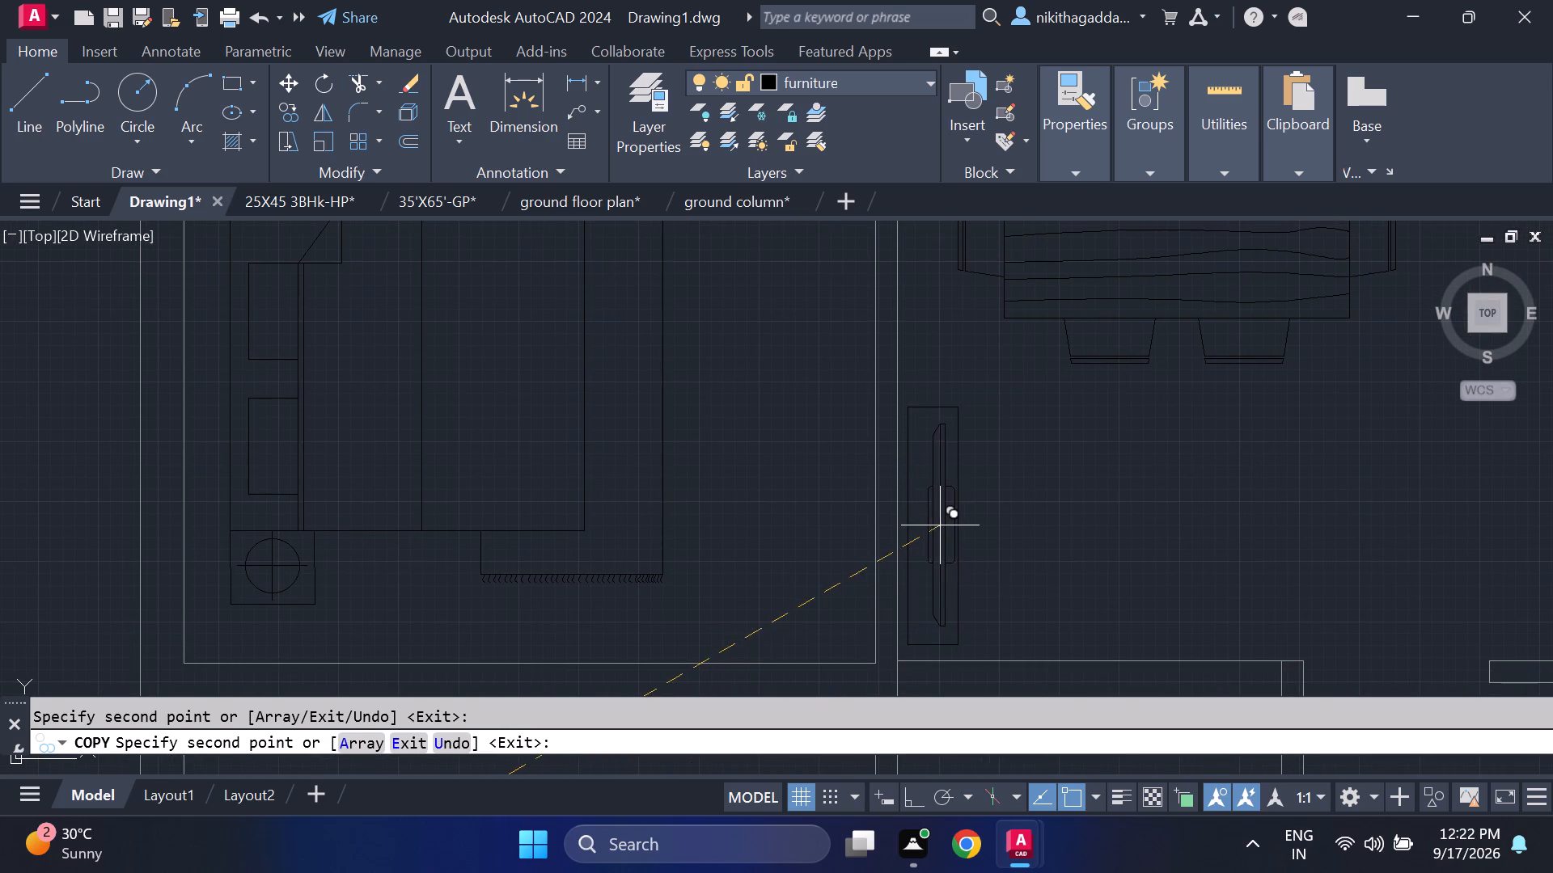
{"action": "left_click", "coordinate": [935, 515]}
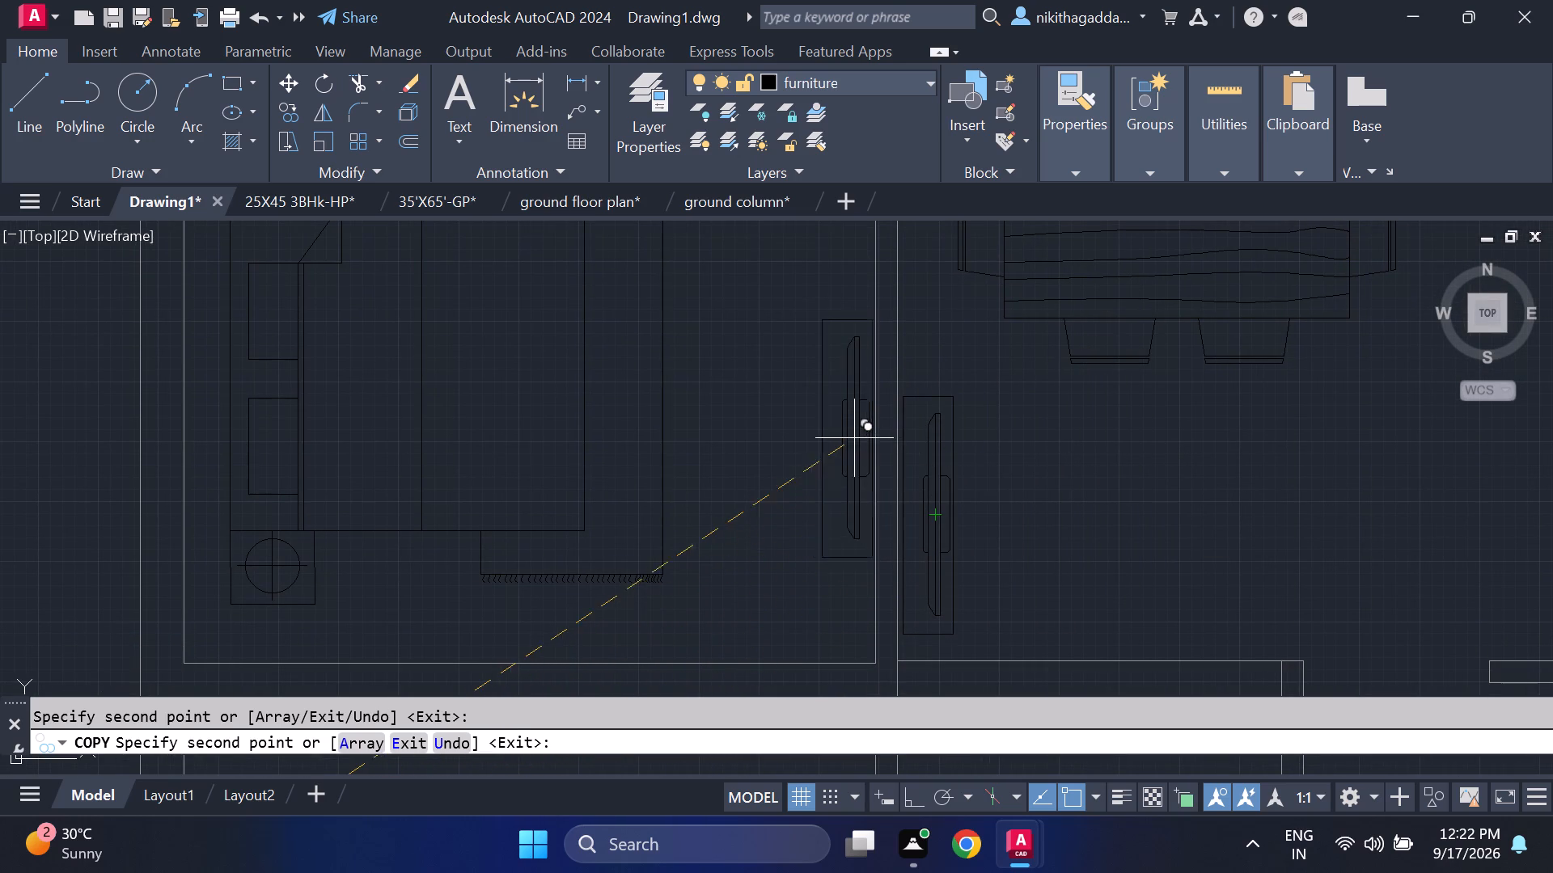
Place a final TV unit copy in the middle-left bedroom, against its right wall opposite the bed.
{"action": "middle_click_drag", "start_coordinate": [844, 438], "coordinate": [860, 526]}
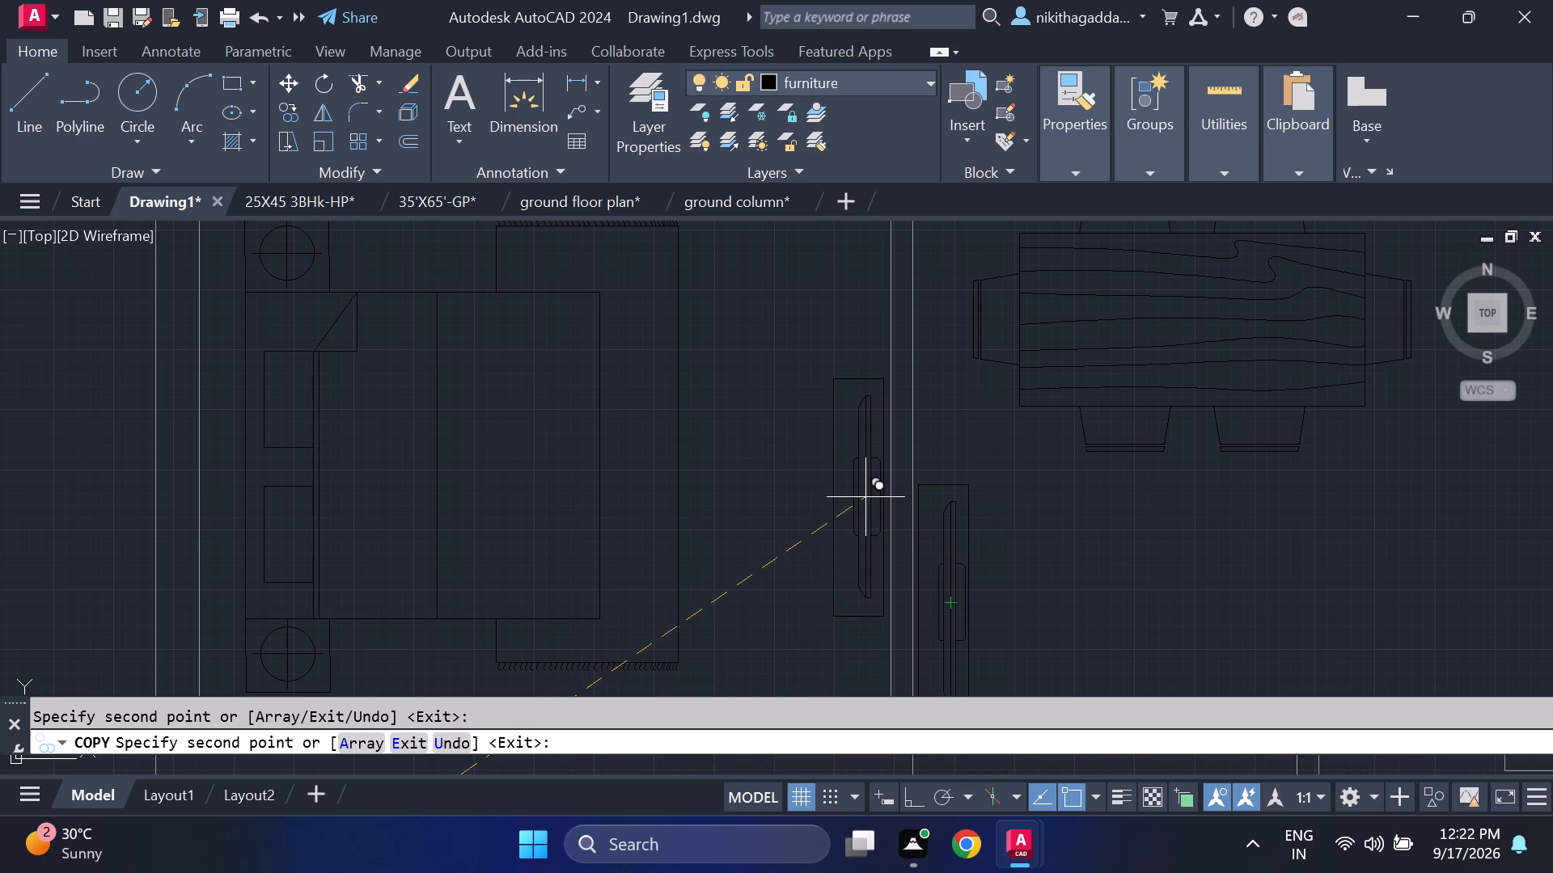
{"action": "left_click", "coordinate": [868, 495]}
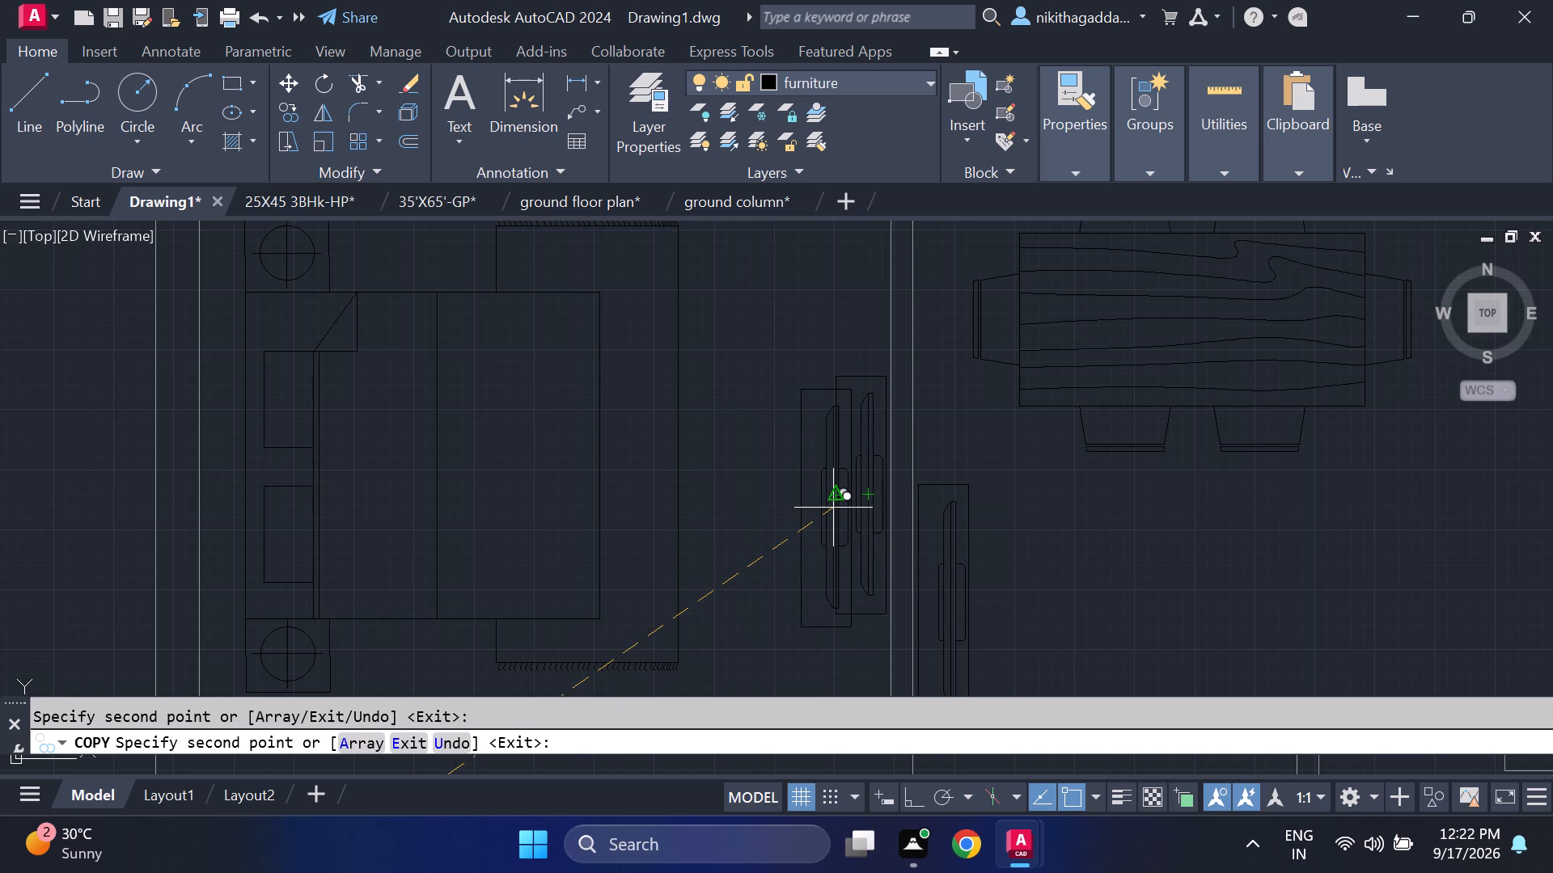
{"action": "key", "text": "Escape"}
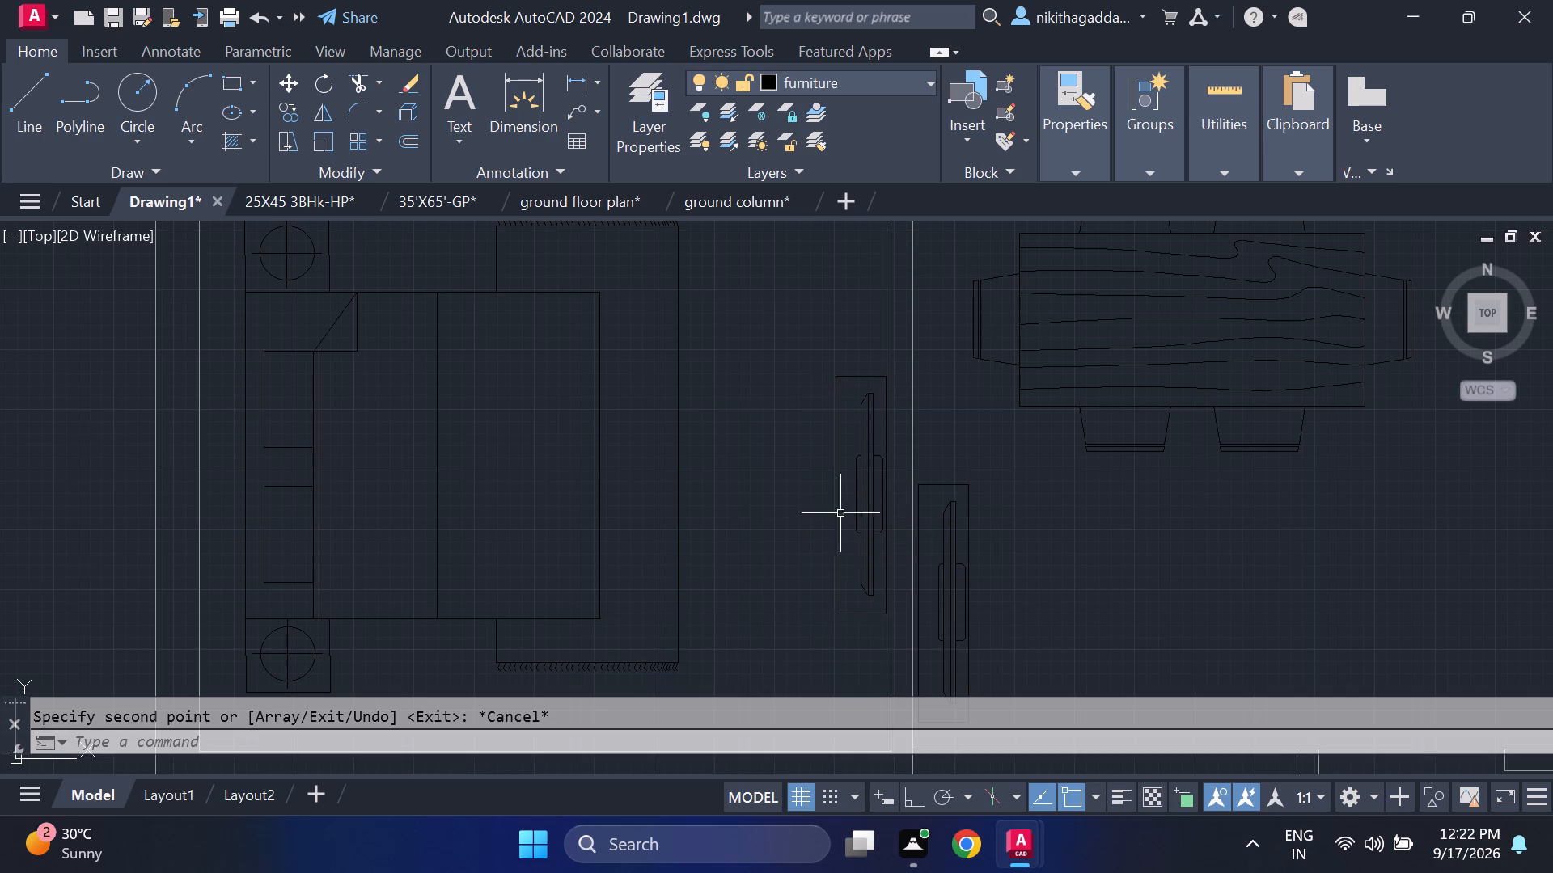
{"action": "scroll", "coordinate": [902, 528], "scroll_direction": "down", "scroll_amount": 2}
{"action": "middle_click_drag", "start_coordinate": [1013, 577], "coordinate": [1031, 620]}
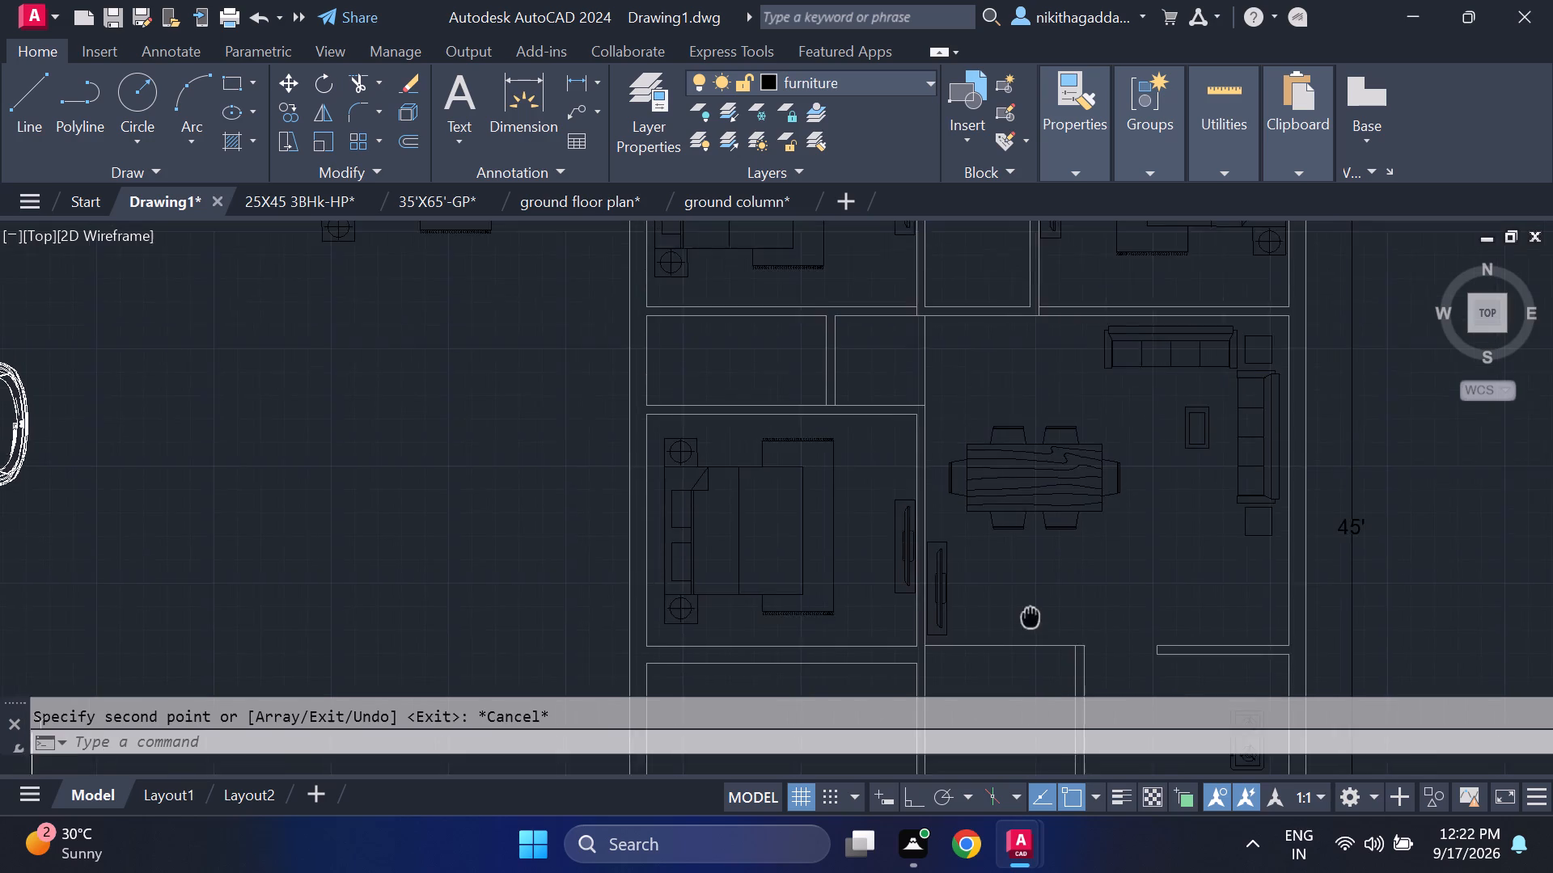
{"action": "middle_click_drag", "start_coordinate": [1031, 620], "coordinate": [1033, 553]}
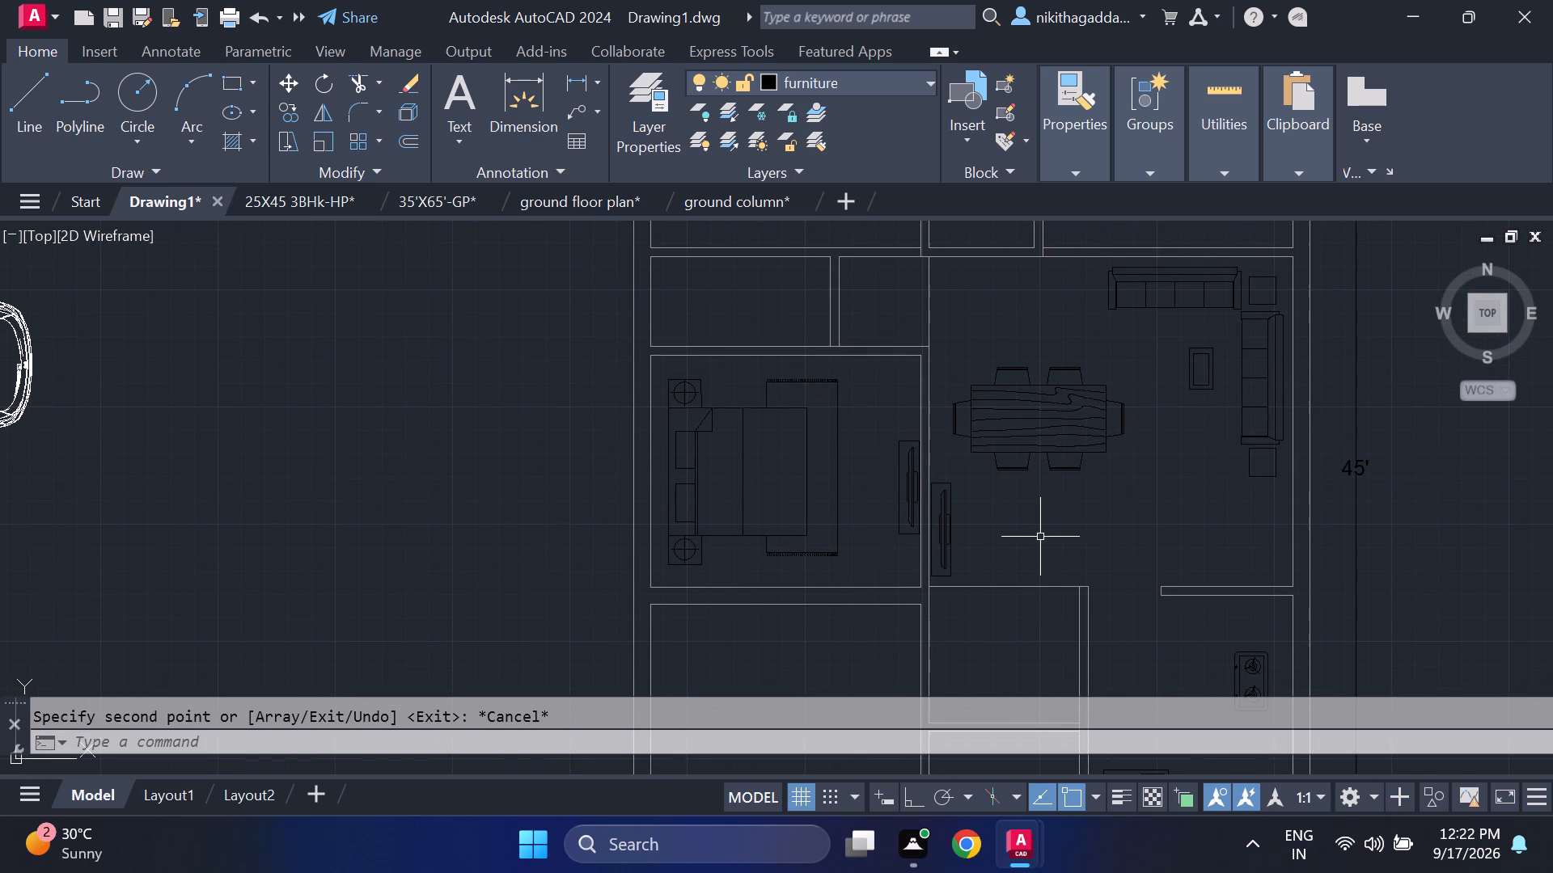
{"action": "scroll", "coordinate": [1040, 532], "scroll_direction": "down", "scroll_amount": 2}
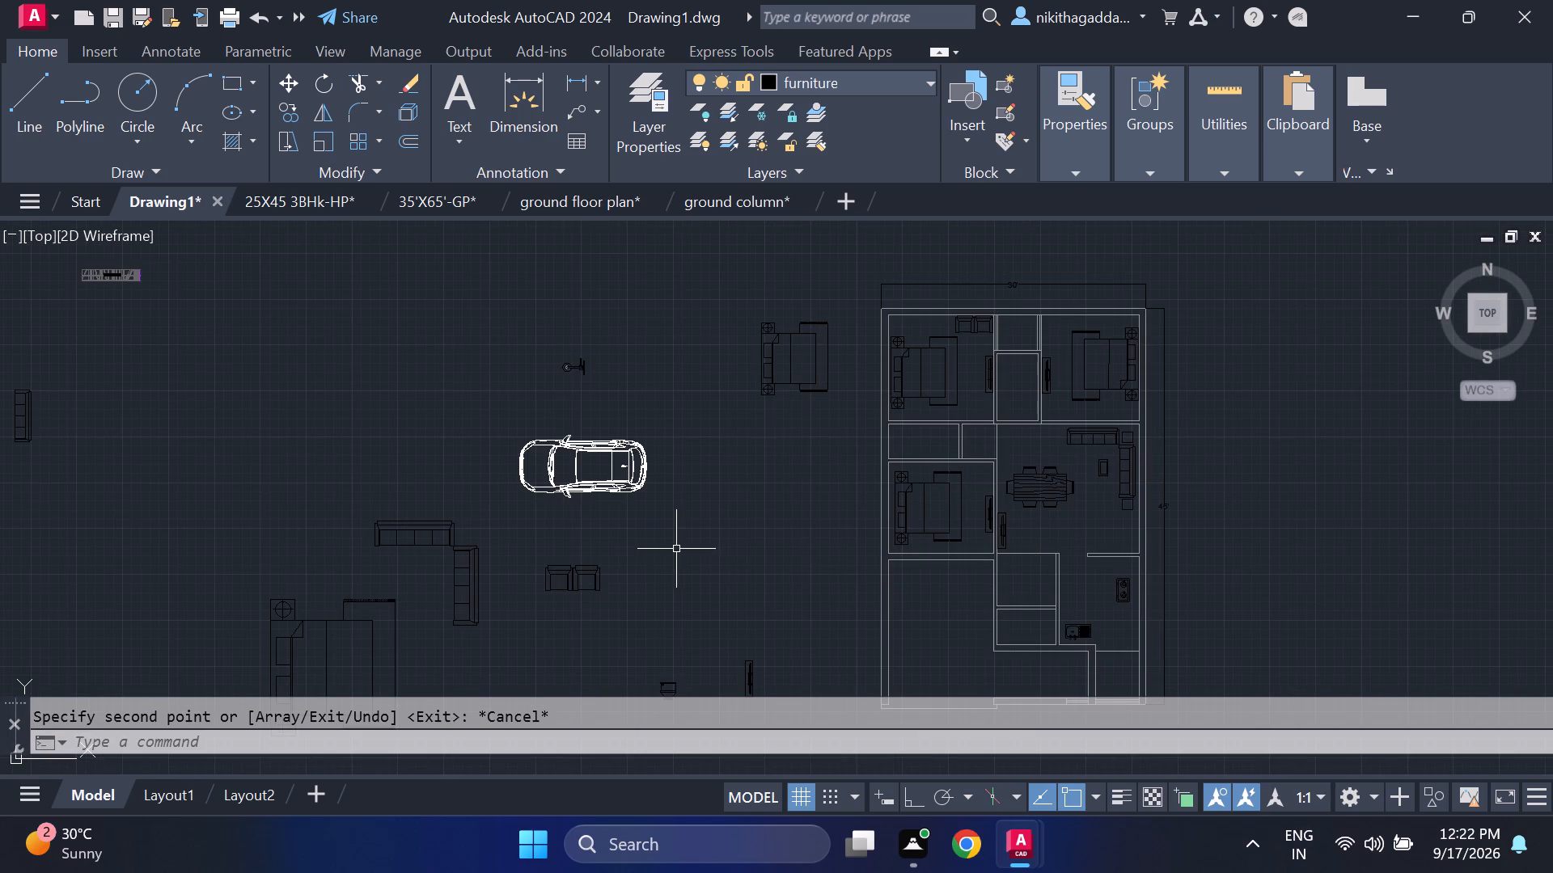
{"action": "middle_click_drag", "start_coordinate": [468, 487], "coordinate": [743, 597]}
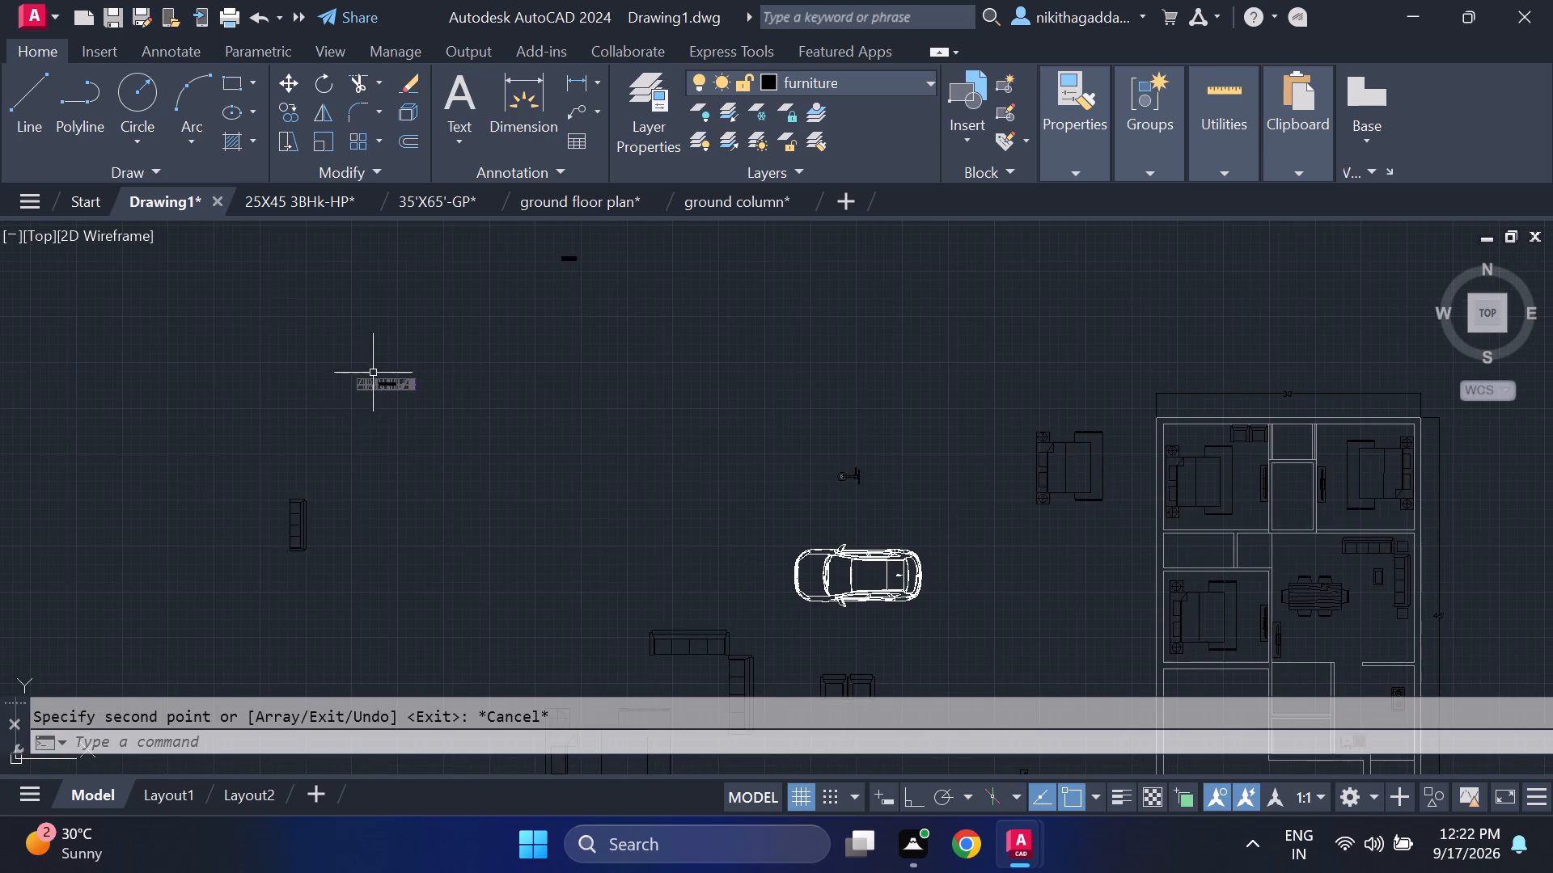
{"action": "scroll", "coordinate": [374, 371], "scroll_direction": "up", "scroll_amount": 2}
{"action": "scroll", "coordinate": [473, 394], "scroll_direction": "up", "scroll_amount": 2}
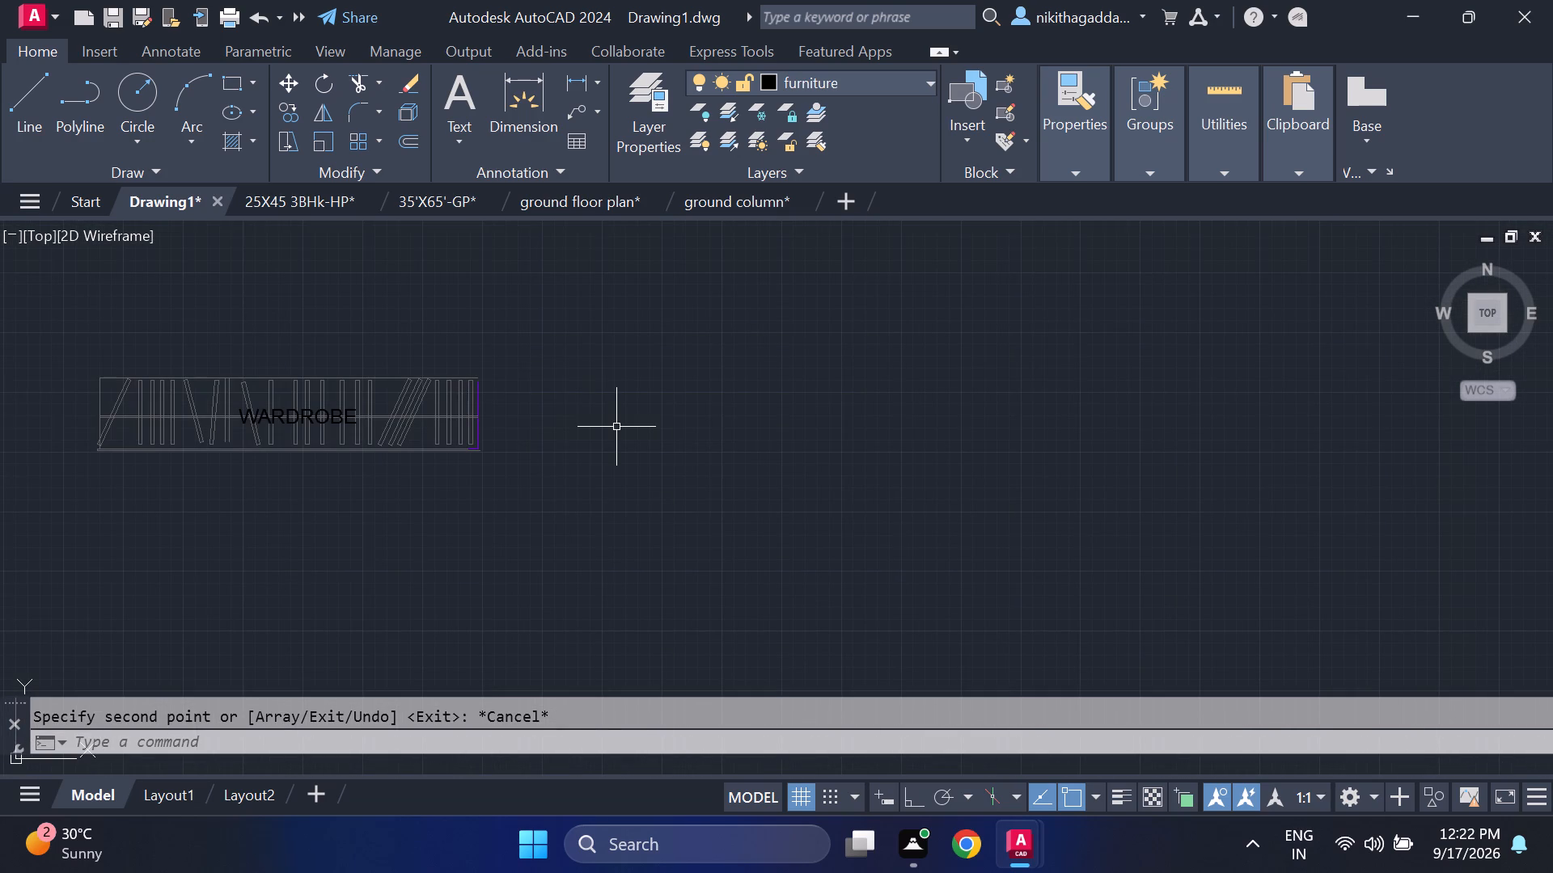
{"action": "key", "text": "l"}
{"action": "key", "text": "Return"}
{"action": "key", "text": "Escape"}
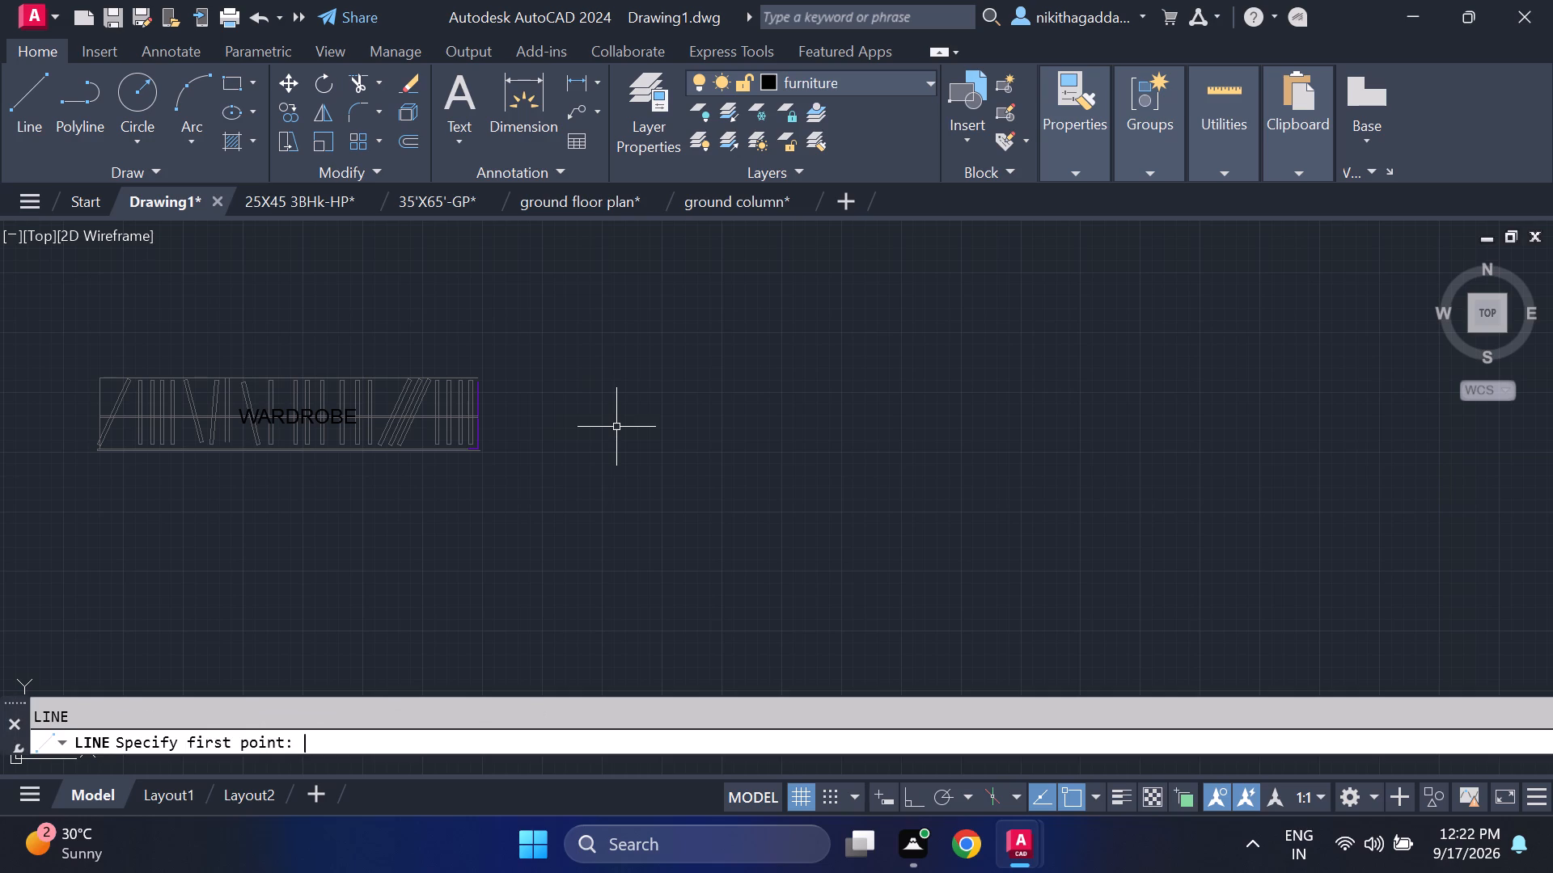
Assign the loose wardrobe, including its WARDROBE label, to the closet layer.
{"action": "left_click_drag", "start_coordinate": [561, 336], "coordinate": [441, 396]}
{"action": "left_click", "coordinate": [118, 552]}
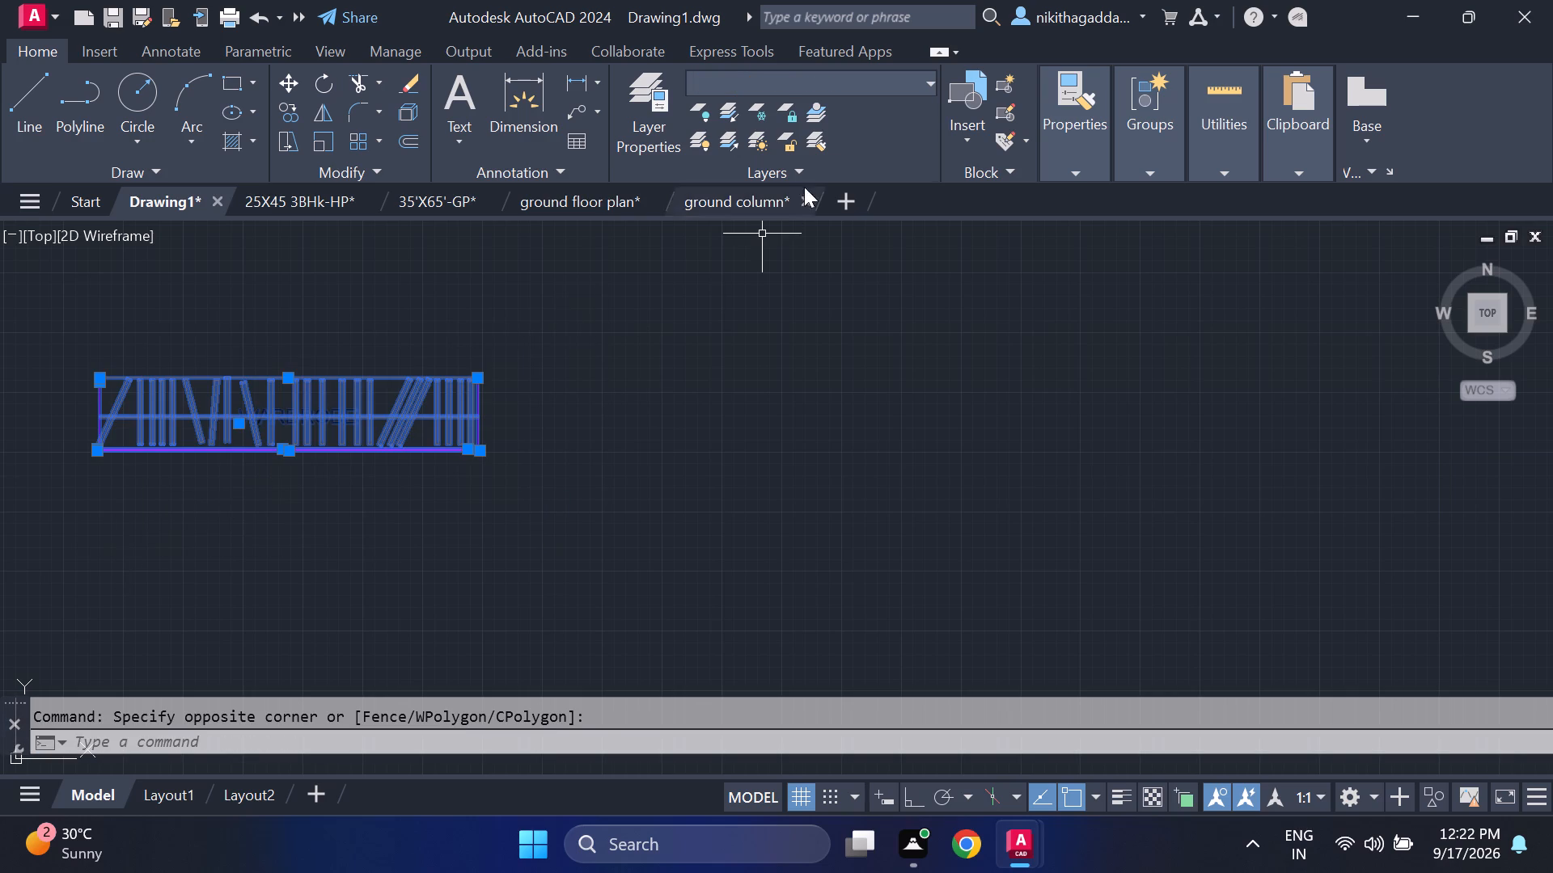
{"action": "left_click", "coordinate": [912, 80]}
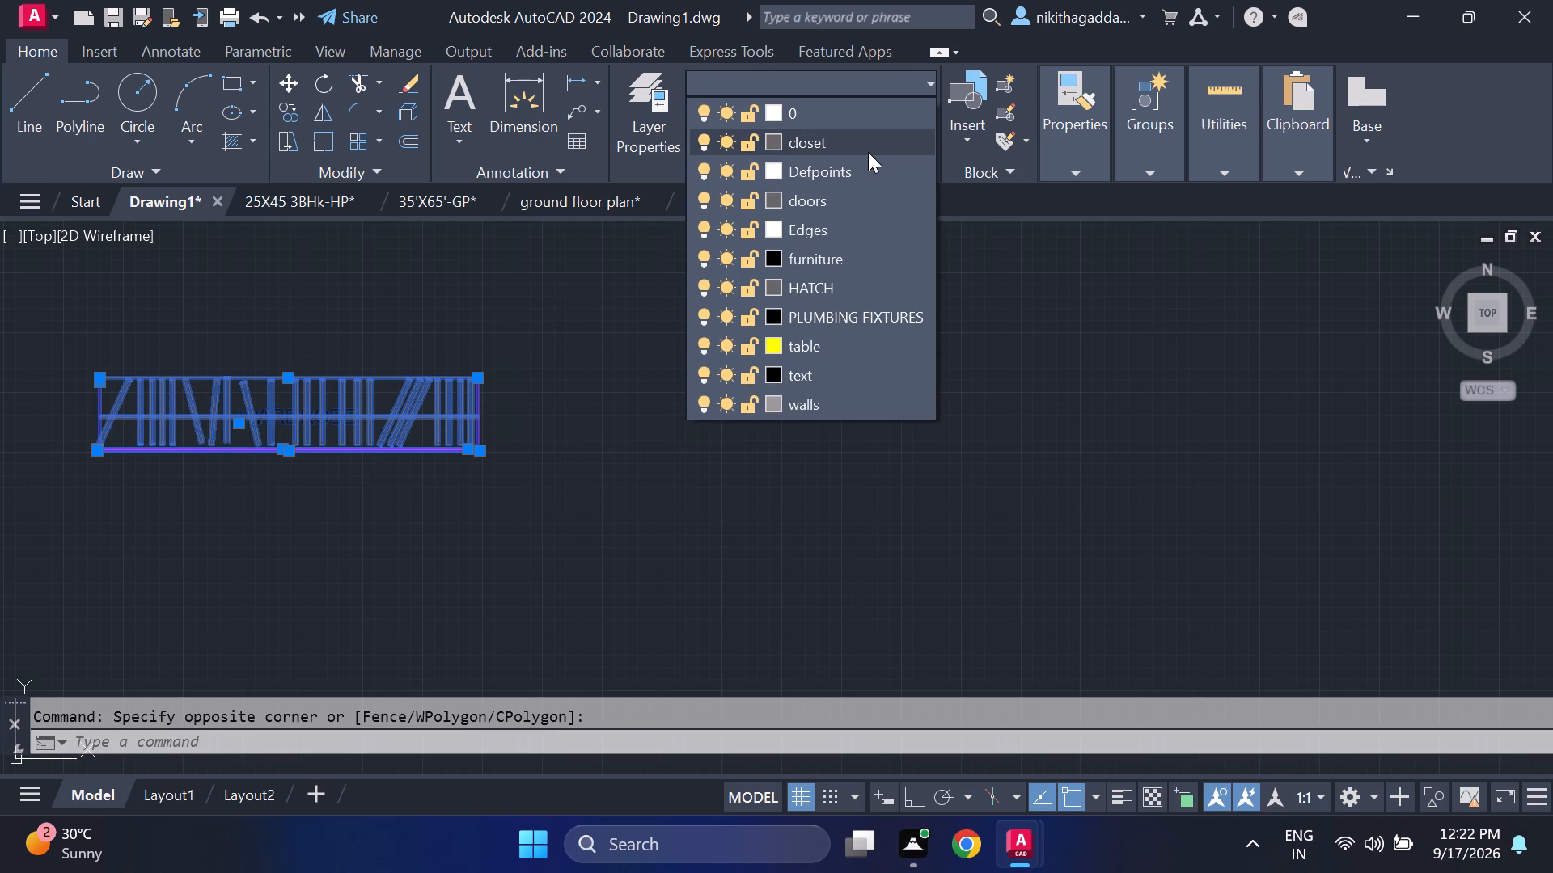
{"action": "left_click", "coordinate": [868, 143]}
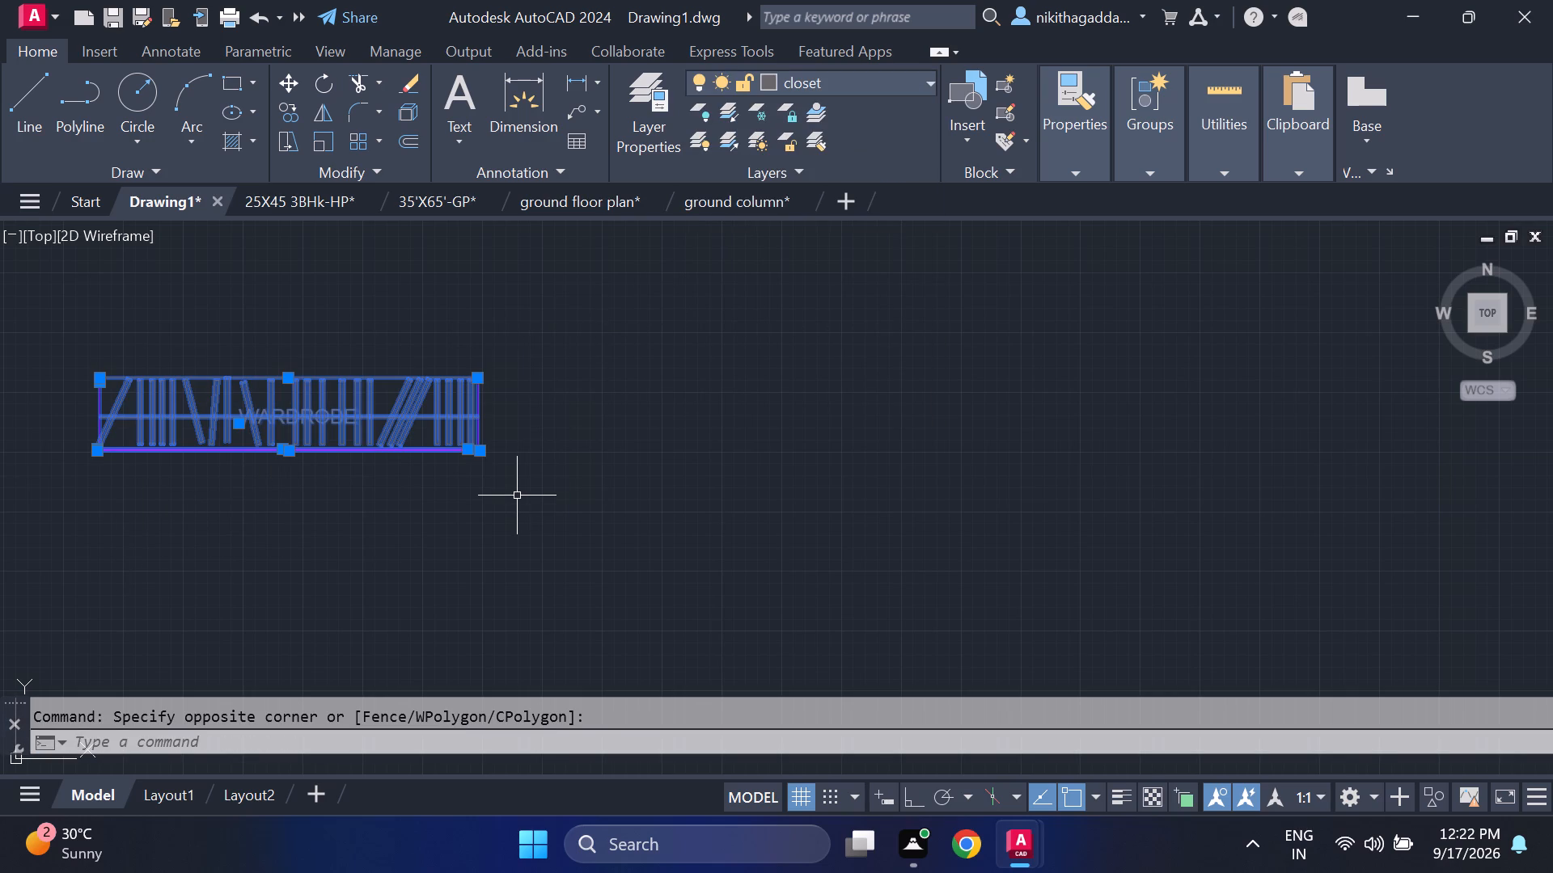
{"action": "key", "text": "Escape"}
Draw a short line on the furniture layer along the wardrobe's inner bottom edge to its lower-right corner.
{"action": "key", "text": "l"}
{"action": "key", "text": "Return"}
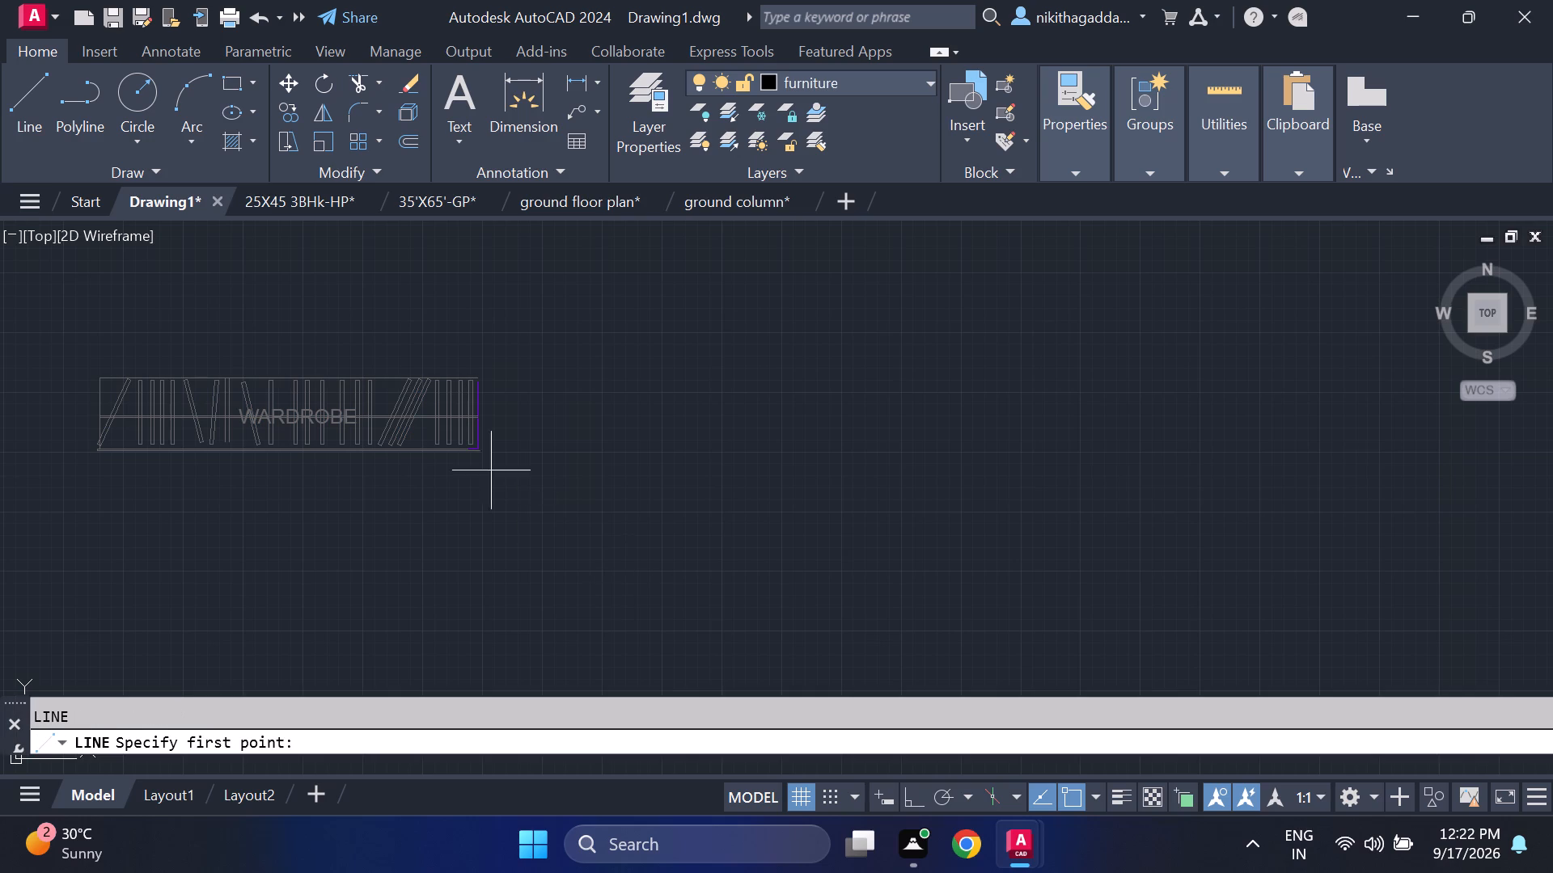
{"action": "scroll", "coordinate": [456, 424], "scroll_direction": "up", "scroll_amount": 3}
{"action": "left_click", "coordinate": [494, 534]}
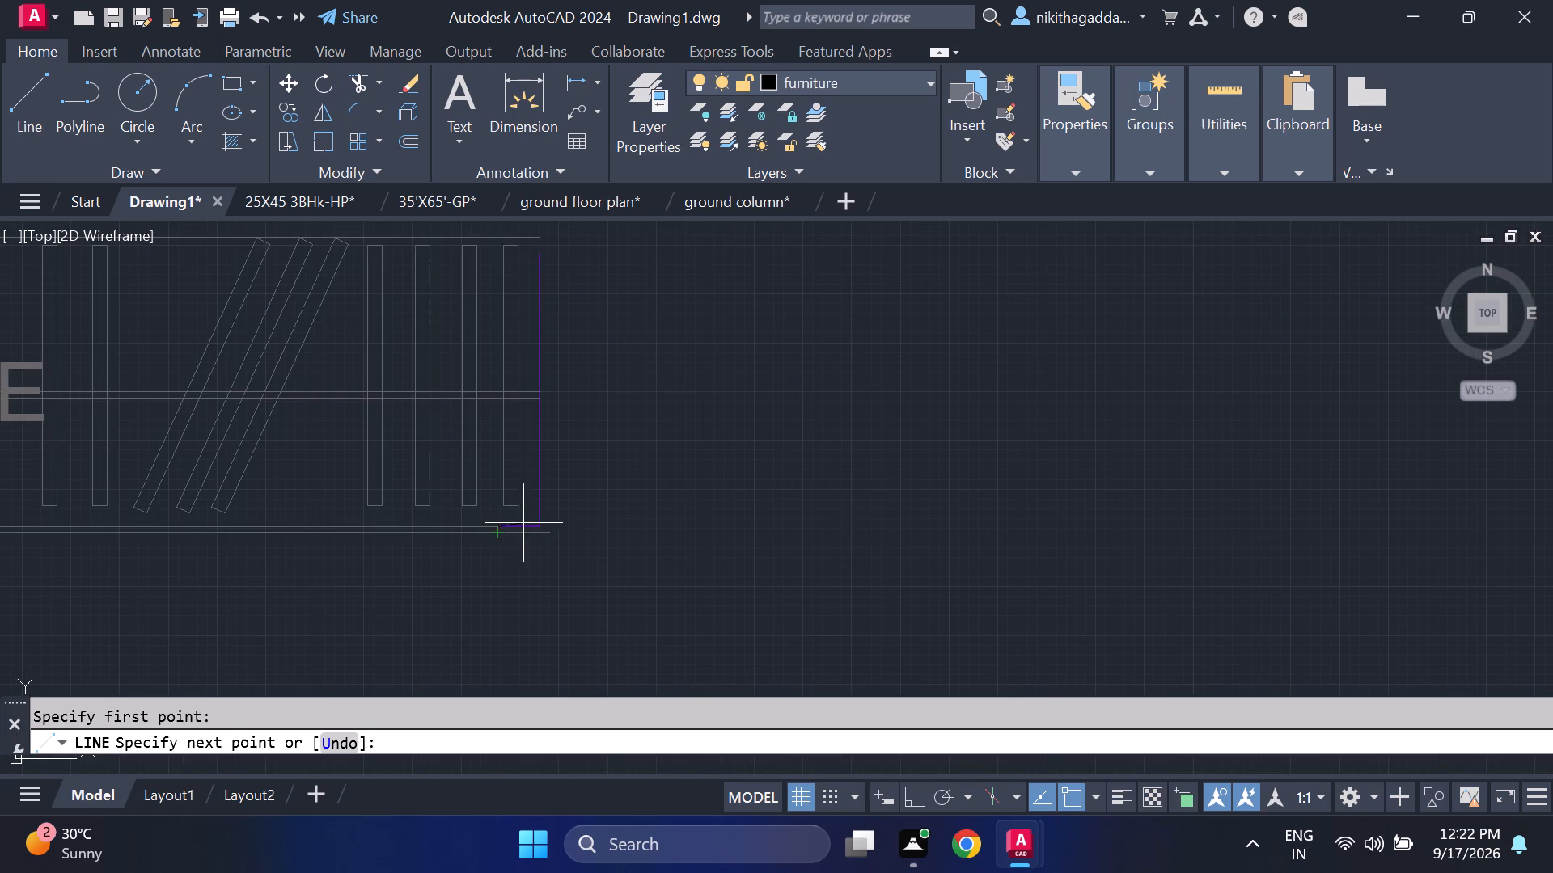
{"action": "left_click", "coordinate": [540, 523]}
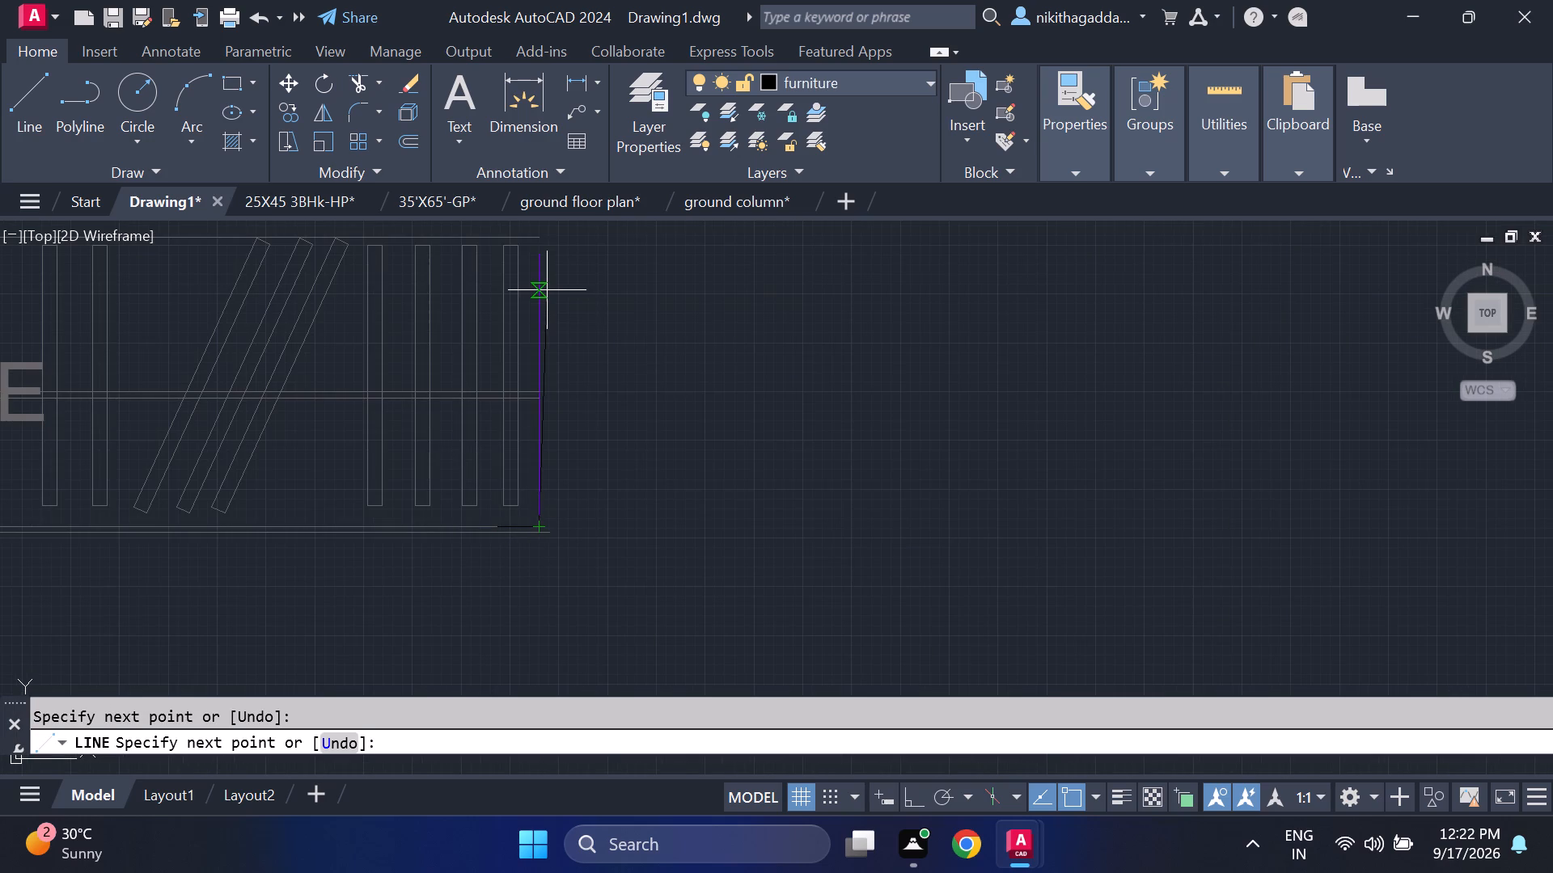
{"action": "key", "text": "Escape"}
Make closet the current layer and draw connected lines along the wardrobe's inner lower-right bottom edge and up its right end to the top corner.
{"action": "left_click_drag", "start_coordinate": [941, 15], "coordinate": [935, 41]}
{"action": "left_click", "coordinate": [899, 86]}
{"action": "left_click", "coordinate": [899, 79]}
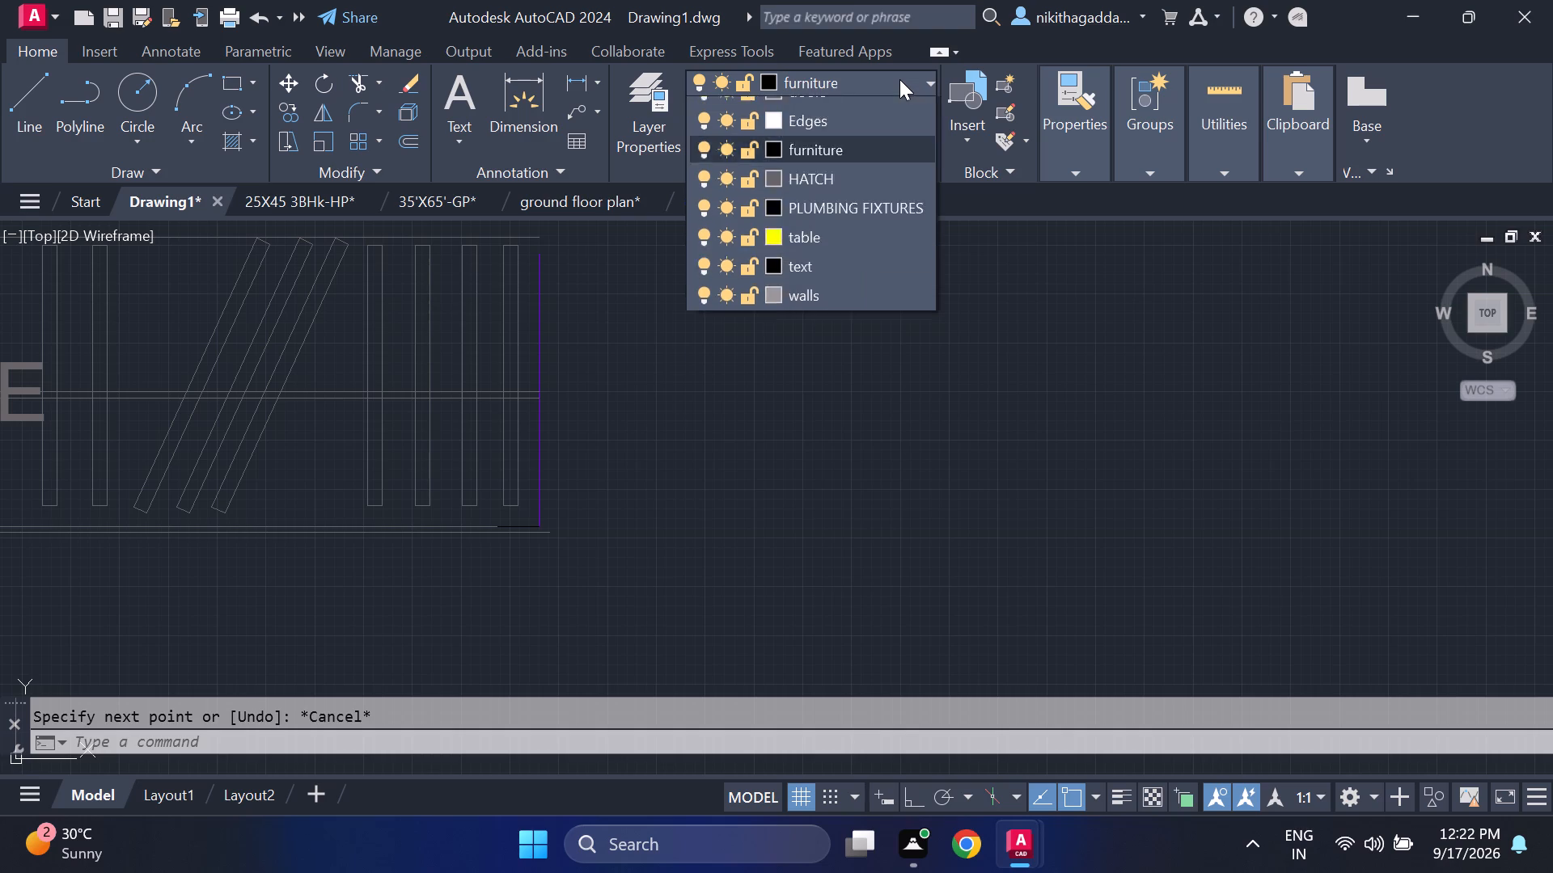
{"action": "left_click", "coordinate": [857, 150]}
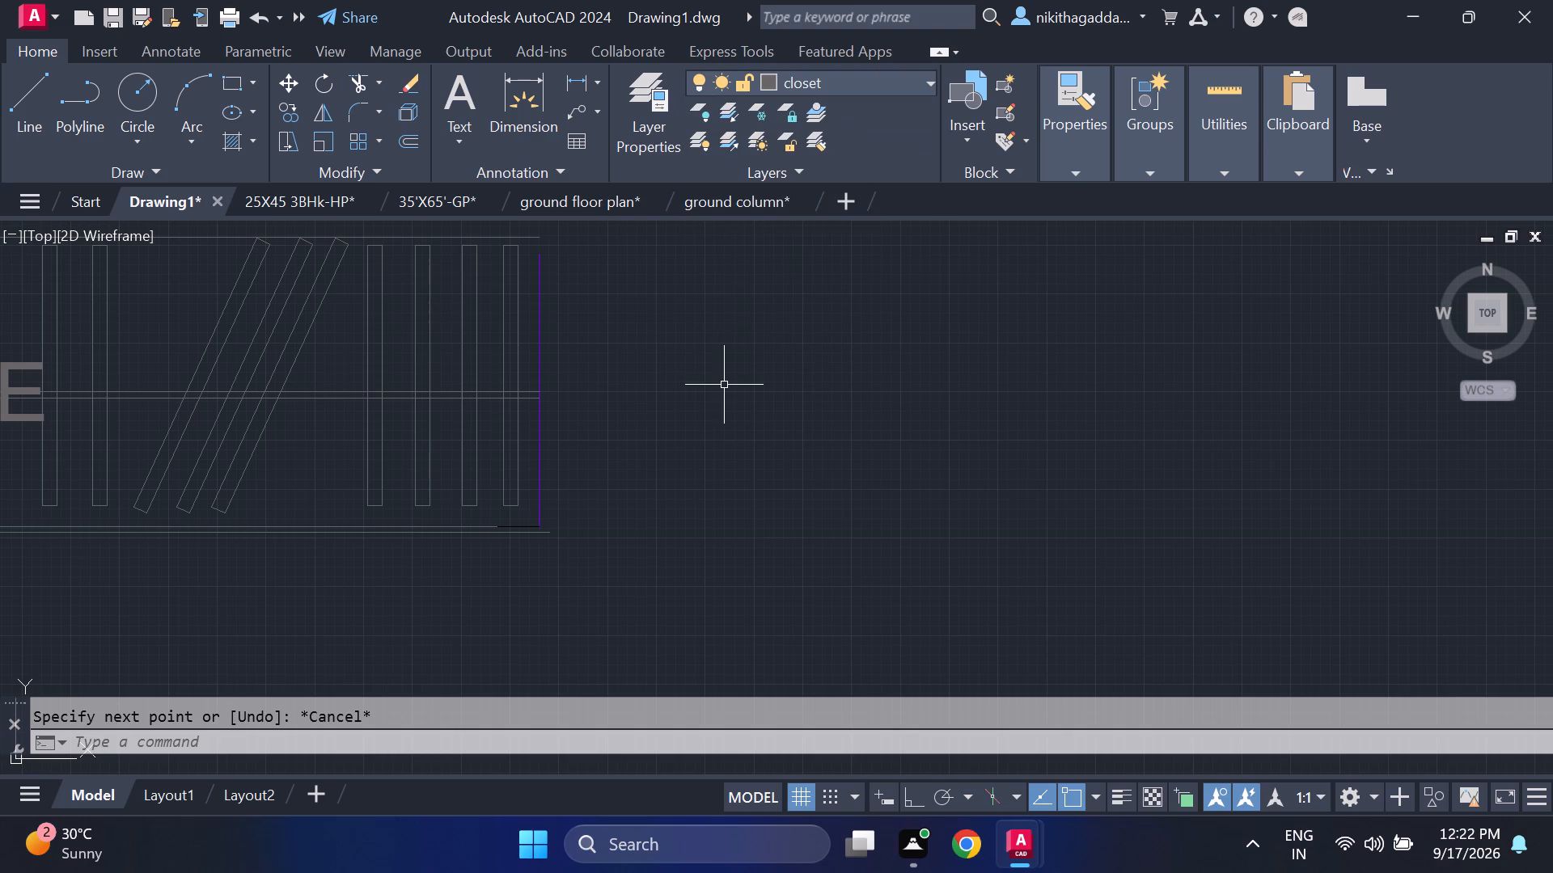
{"action": "key", "text": "l"}
{"action": "key", "text": "Return"}
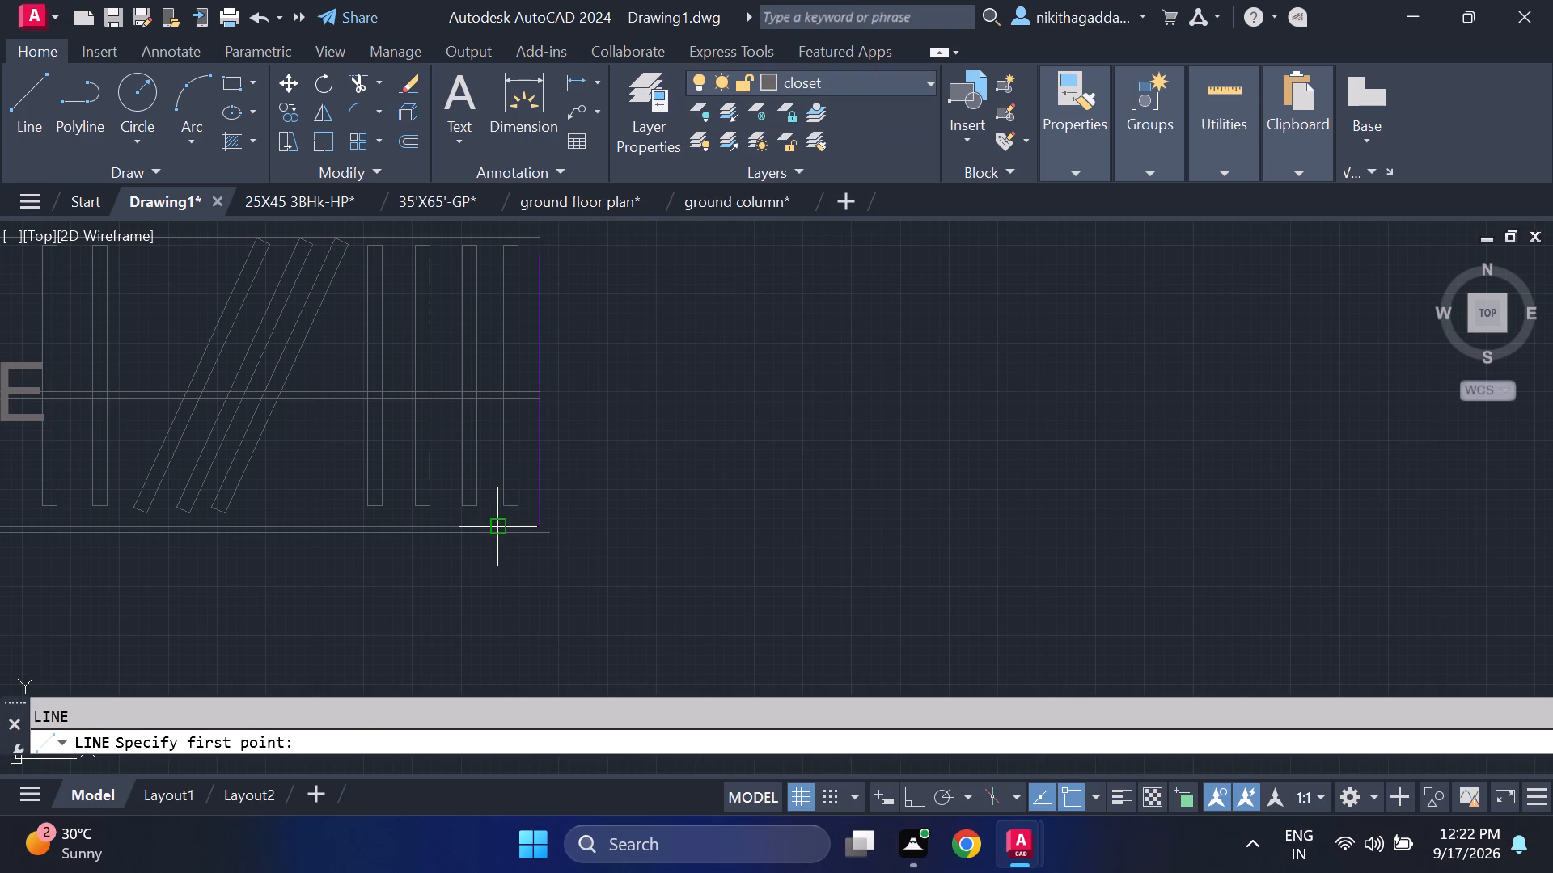
{"action": "left_click", "coordinate": [499, 527]}
{"action": "left_click", "coordinate": [536, 524]}
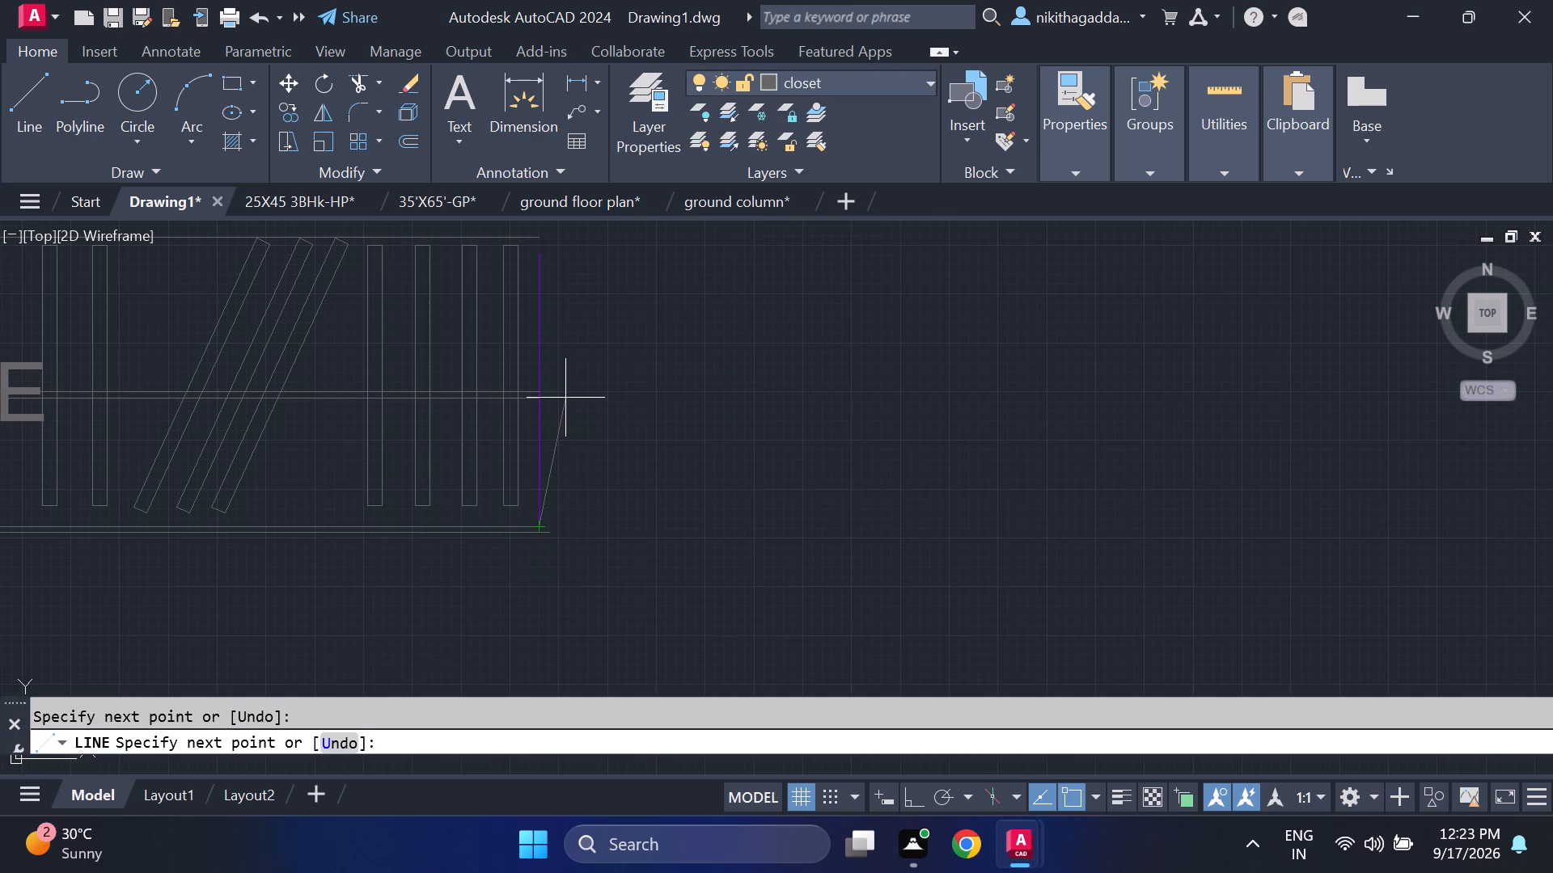
{"action": "middle_click_drag", "start_coordinate": [565, 406], "coordinate": [571, 492]}
{"action": "left_click", "coordinate": [548, 329]}
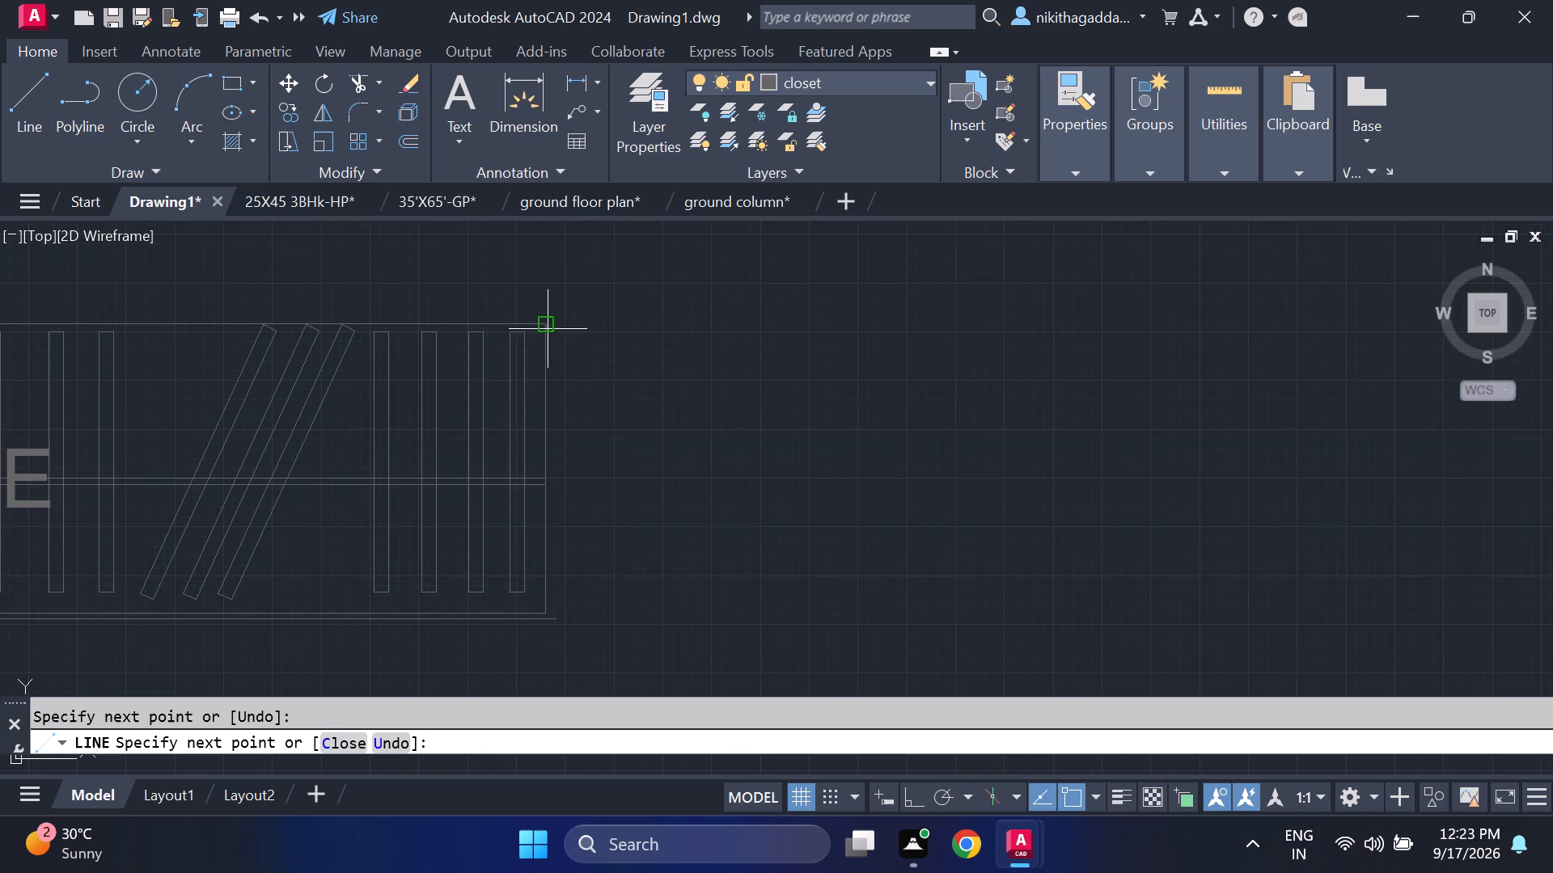
{"action": "scroll", "coordinate": [904, 523], "scroll_direction": "down", "scroll_amount": 2}
{"action": "middle_click_drag", "start_coordinate": [972, 533], "coordinate": [1110, 487]}
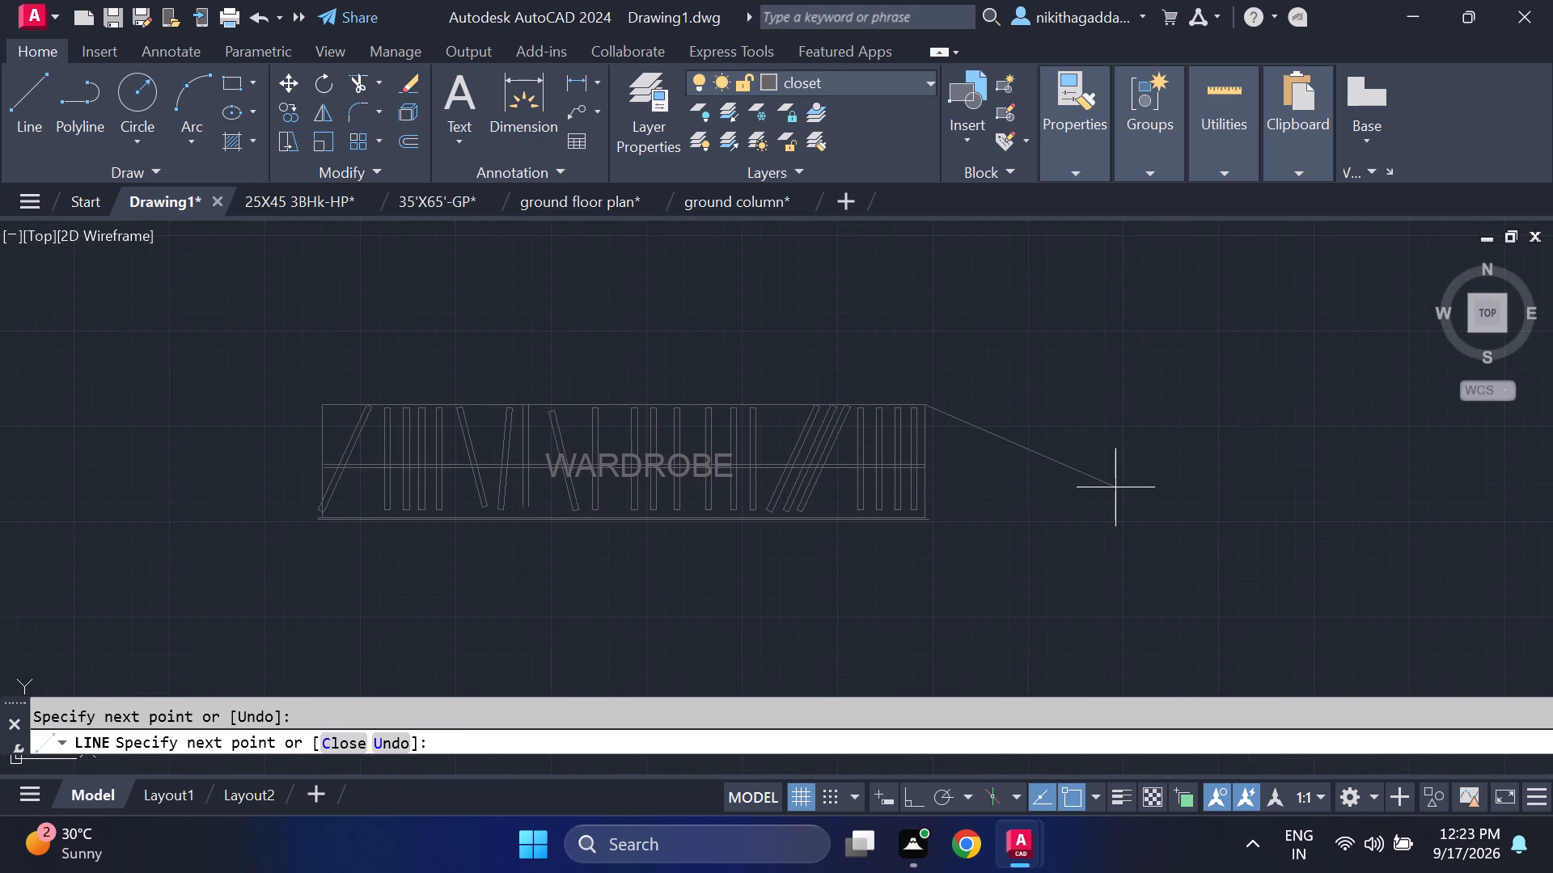
{"action": "key", "text": "Escape"}
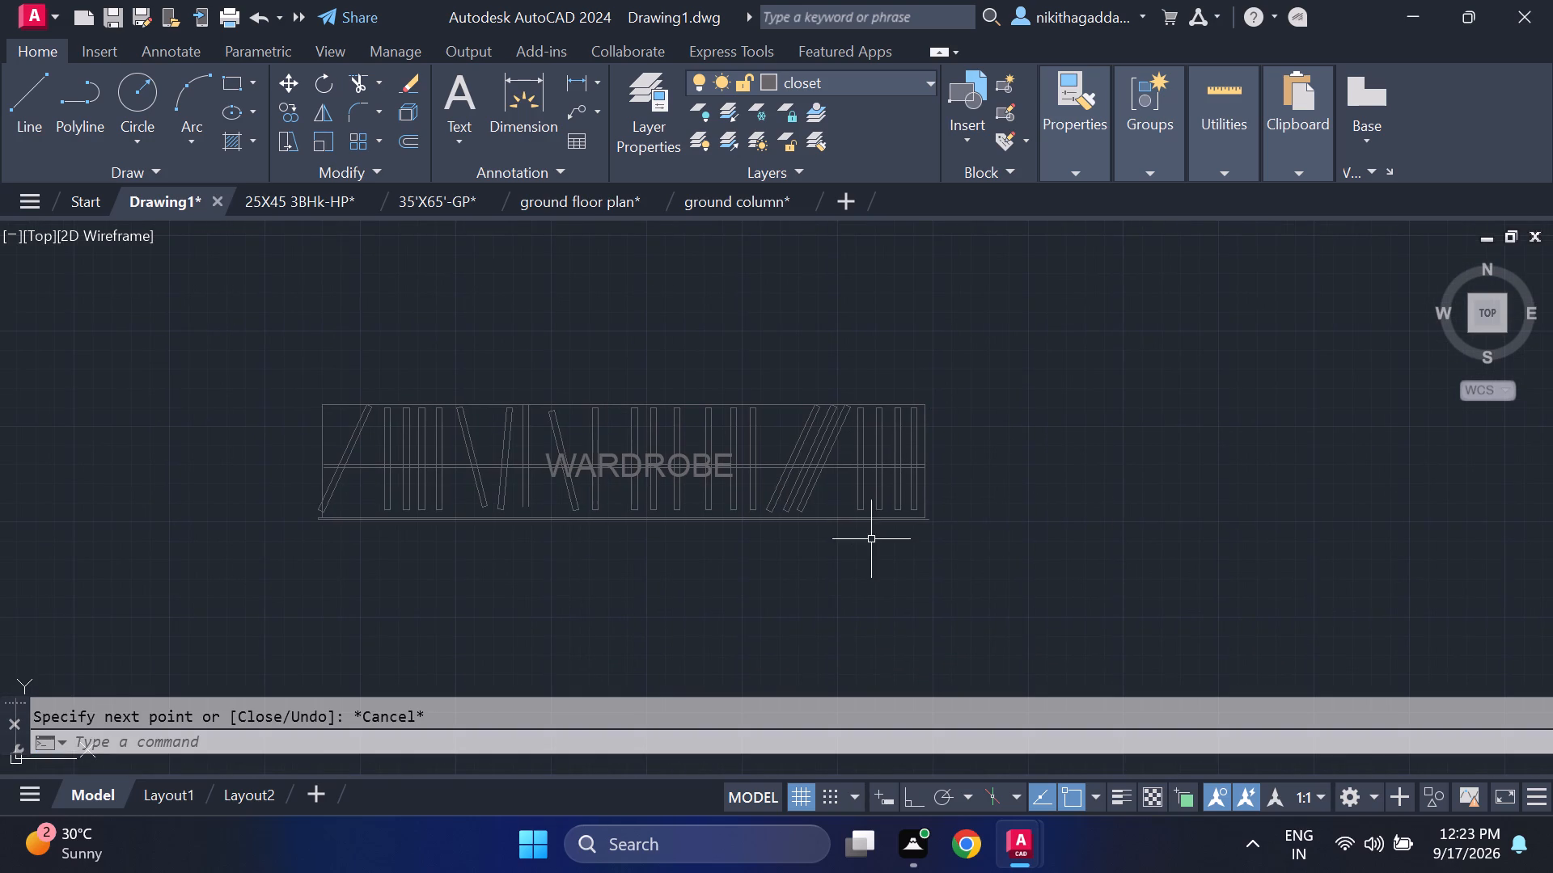
Delete the WARDROBE text label from the loose wardrobe.
{"action": "scroll", "coordinate": [912, 517], "scroll_direction": "down", "scroll_amount": 4}
{"action": "left_click_drag", "start_coordinate": [945, 446], "coordinate": [940, 455]}
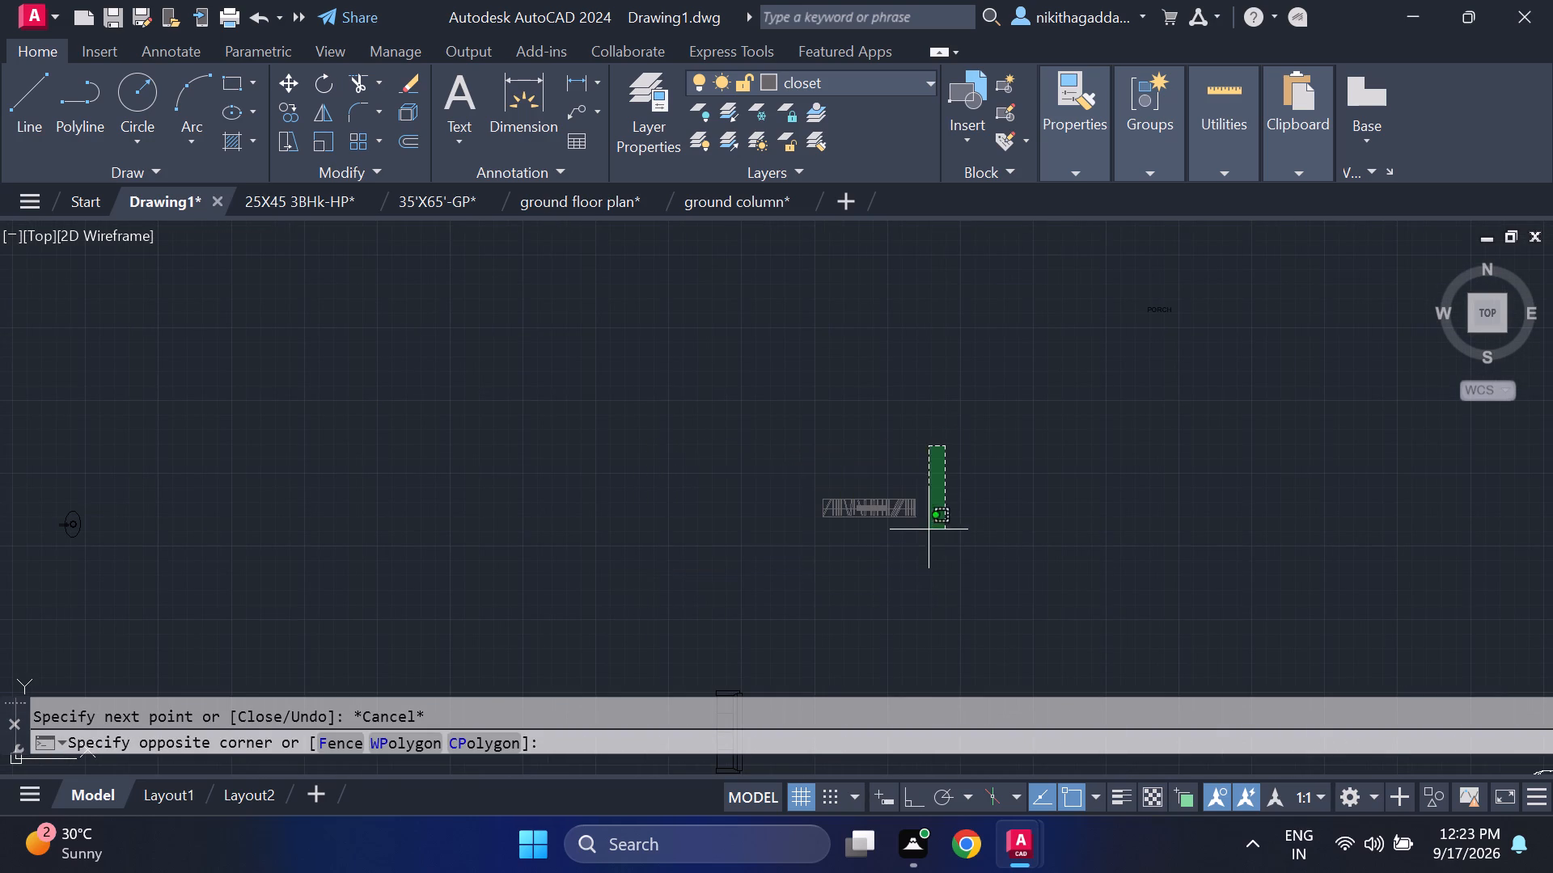
{"action": "left_click", "coordinate": [1050, 496]}
{"action": "scroll", "coordinate": [885, 499], "scroll_direction": "up", "scroll_amount": 4}
{"action": "scroll", "coordinate": [810, 568], "scroll_direction": "up", "scroll_amount": 1}
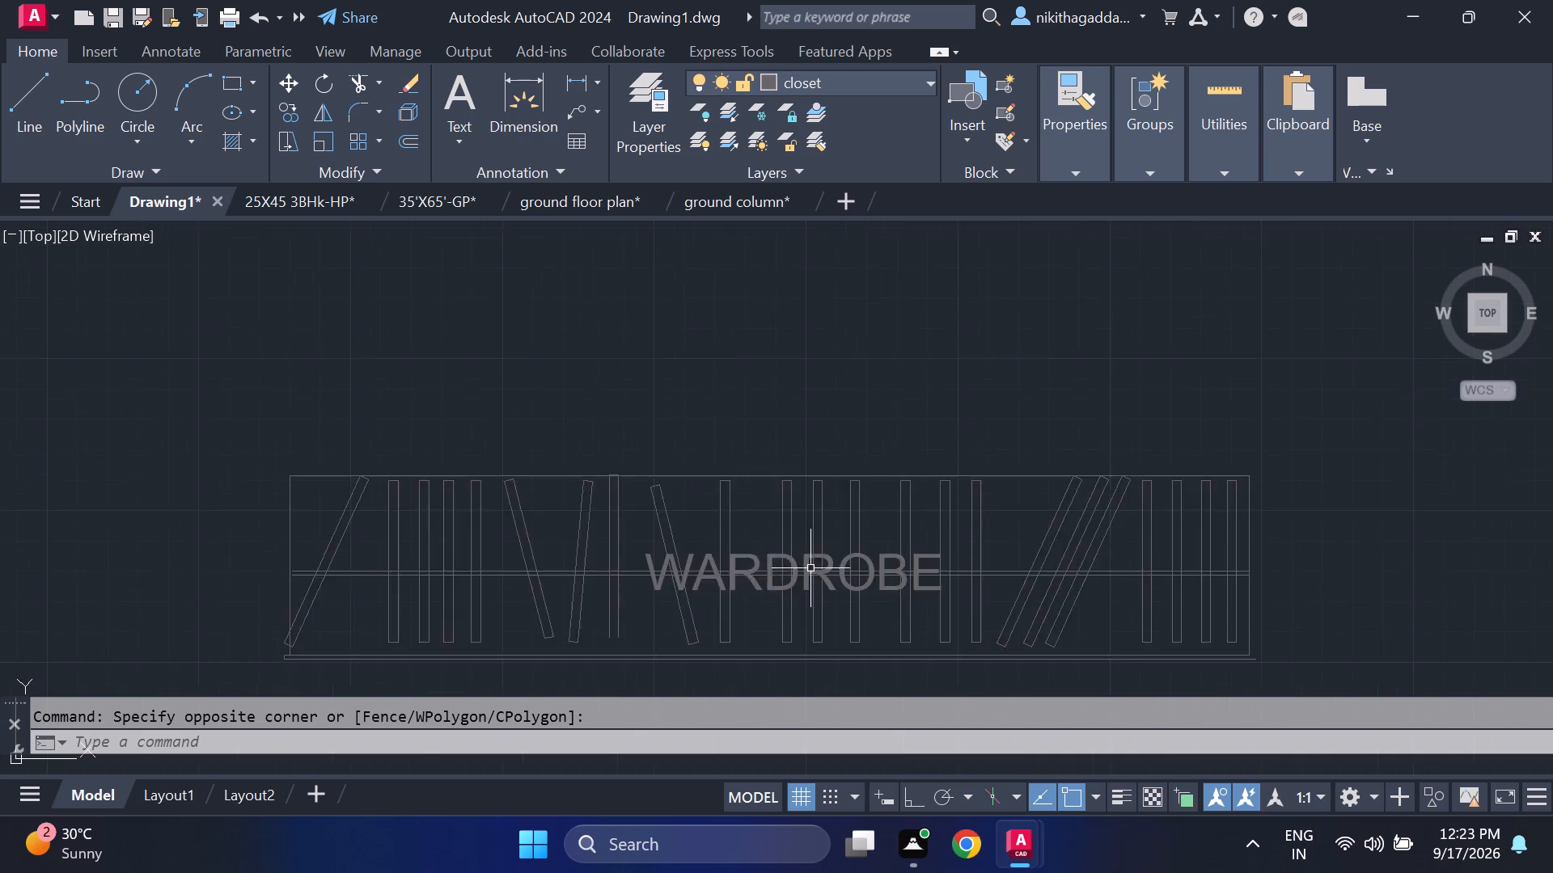
{"action": "scroll", "coordinate": [810, 568], "scroll_direction": "up", "scroll_amount": 1}
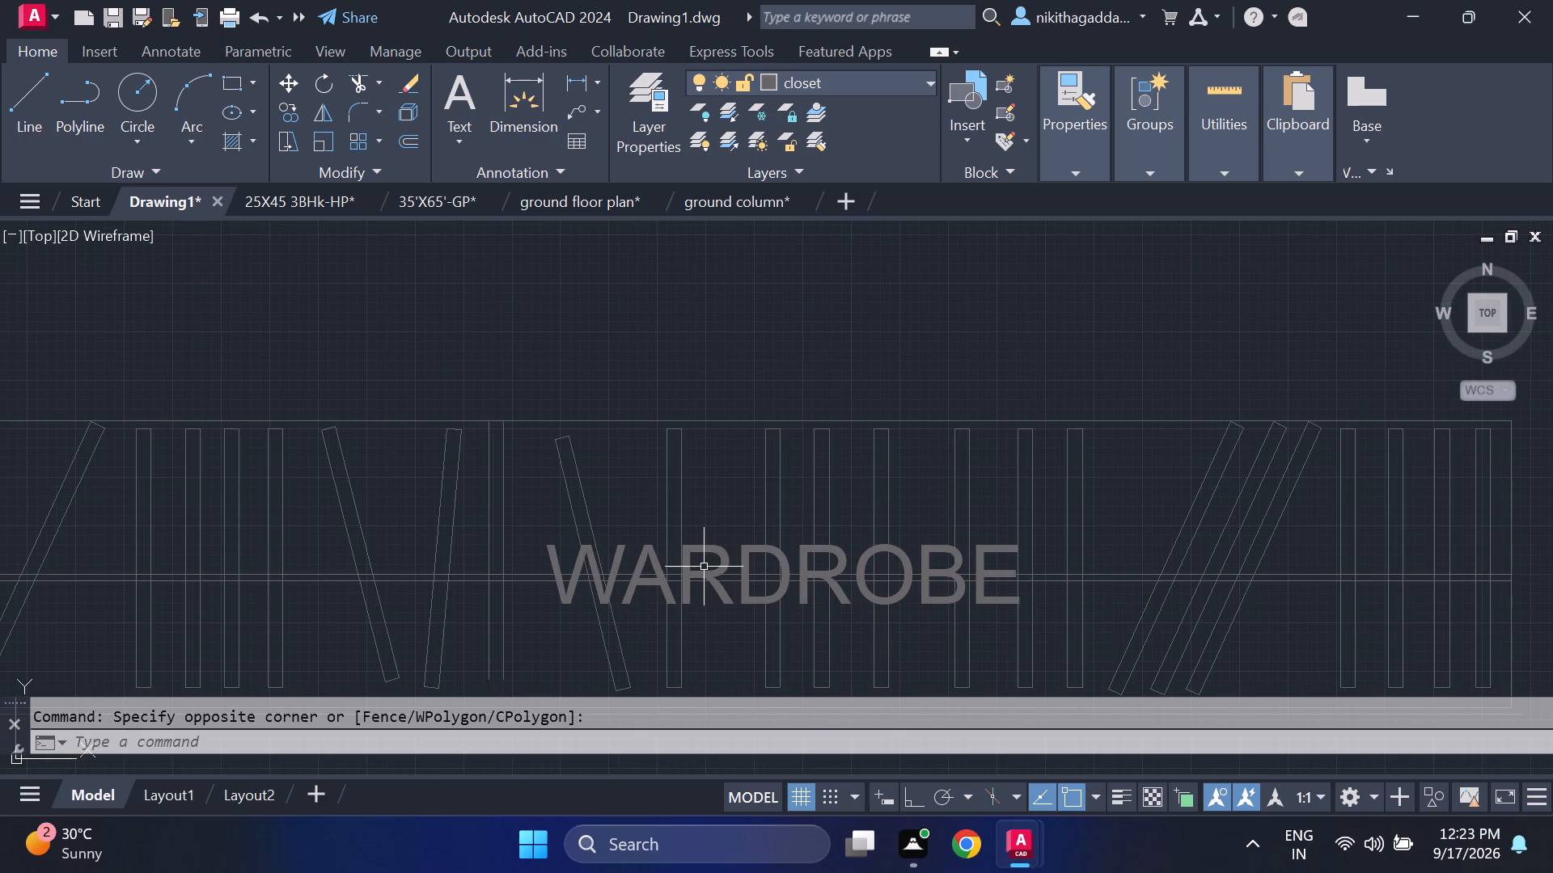
{"action": "left_click", "coordinate": [704, 565]}
{"action": "double_click", "coordinate": [735, 534]}
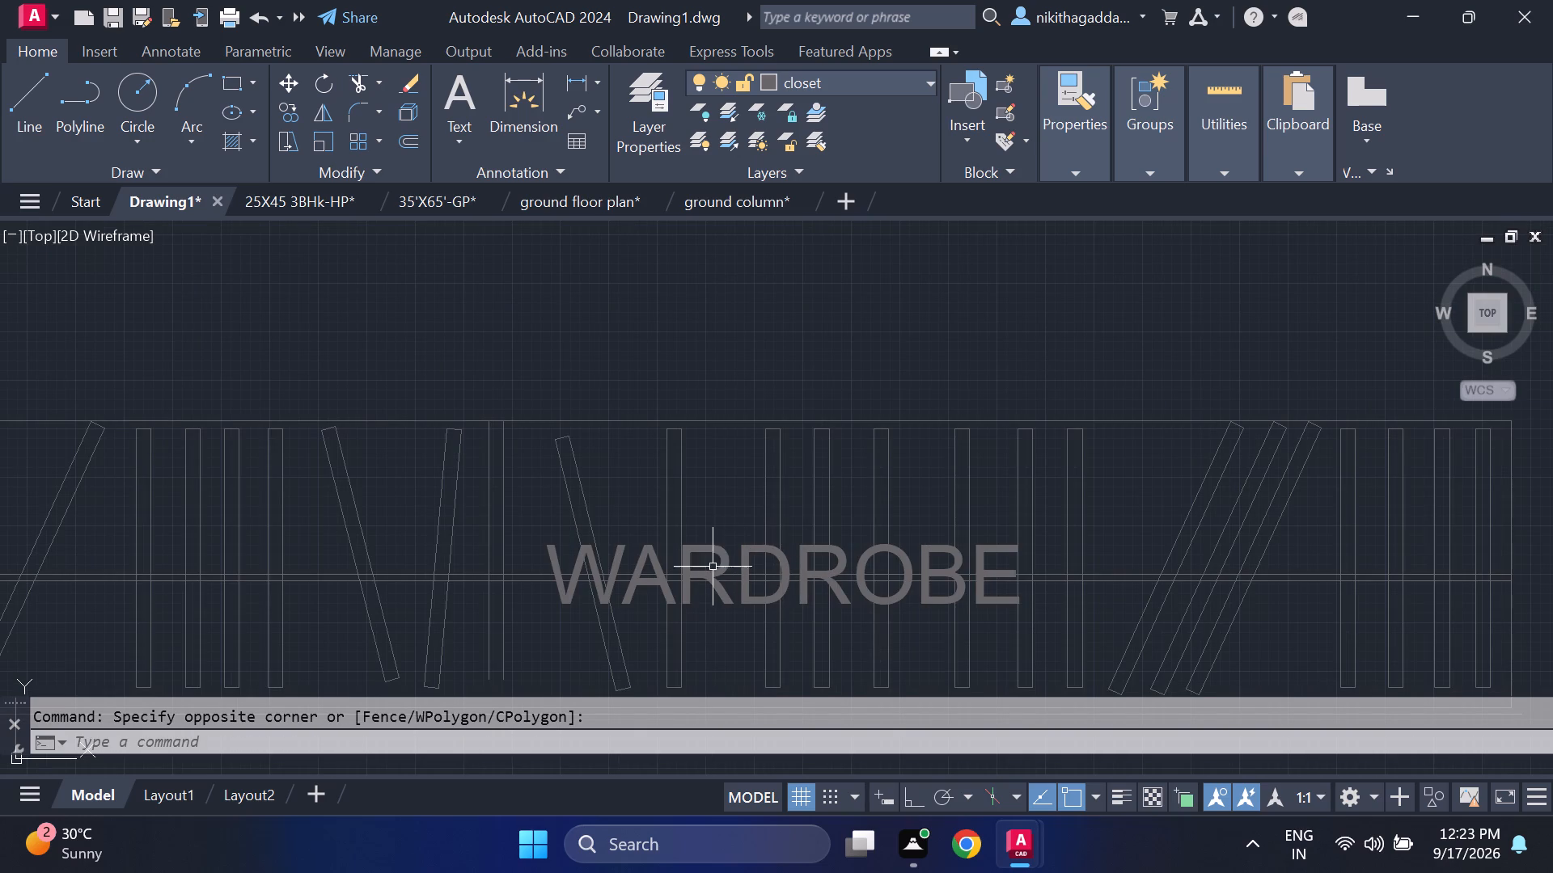
{"action": "left_click", "coordinate": [727, 539]}
{"action": "left_click", "coordinate": [709, 561]}
{"action": "key", "text": "Delete"}
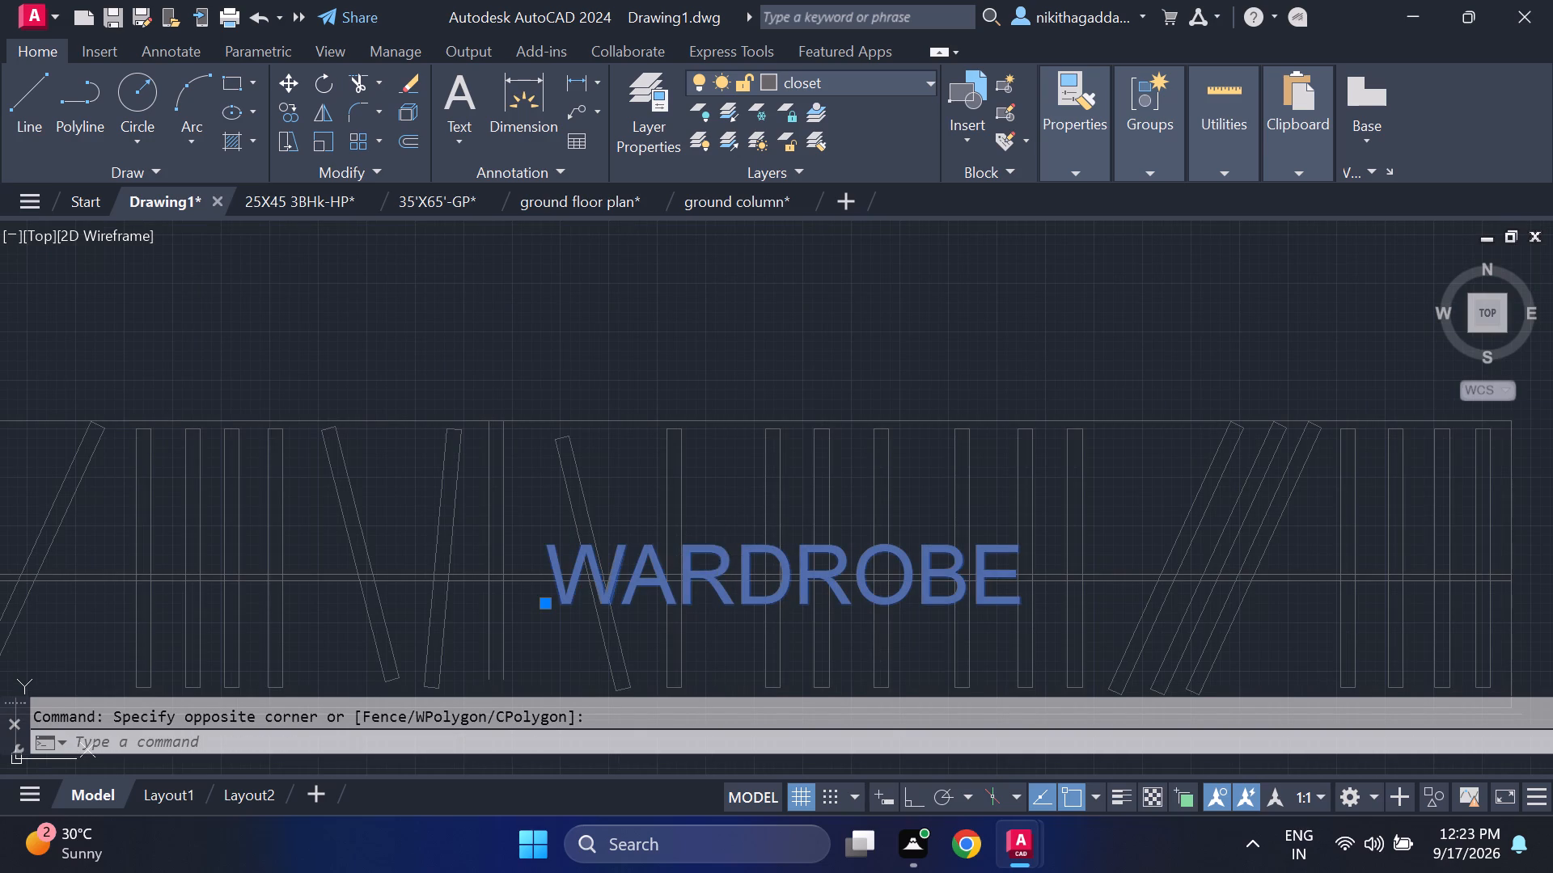
Copy the whole wardrobe from its lower-left corner into the top-left bedroom, along the bottom wall below the bed.
{"action": "scroll", "coordinate": [749, 538], "scroll_direction": "down", "scroll_amount": 4}
{"action": "left_click", "coordinate": [869, 449]}
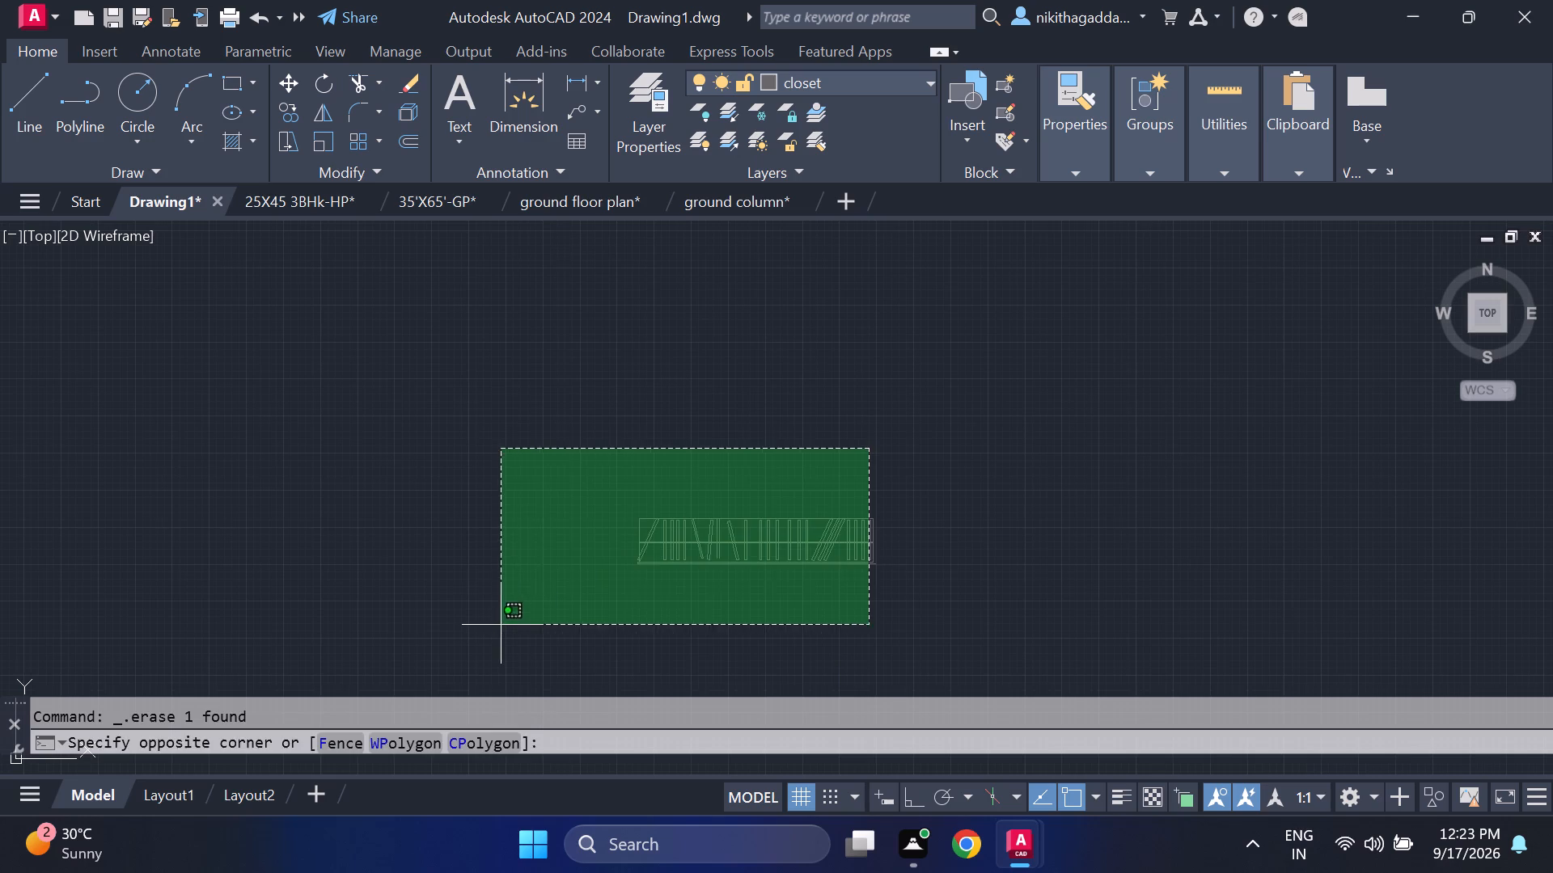
{"action": "left_click", "coordinate": [501, 625]}
{"action": "type", "text": "co"}
{"action": "key", "text": "Return"}
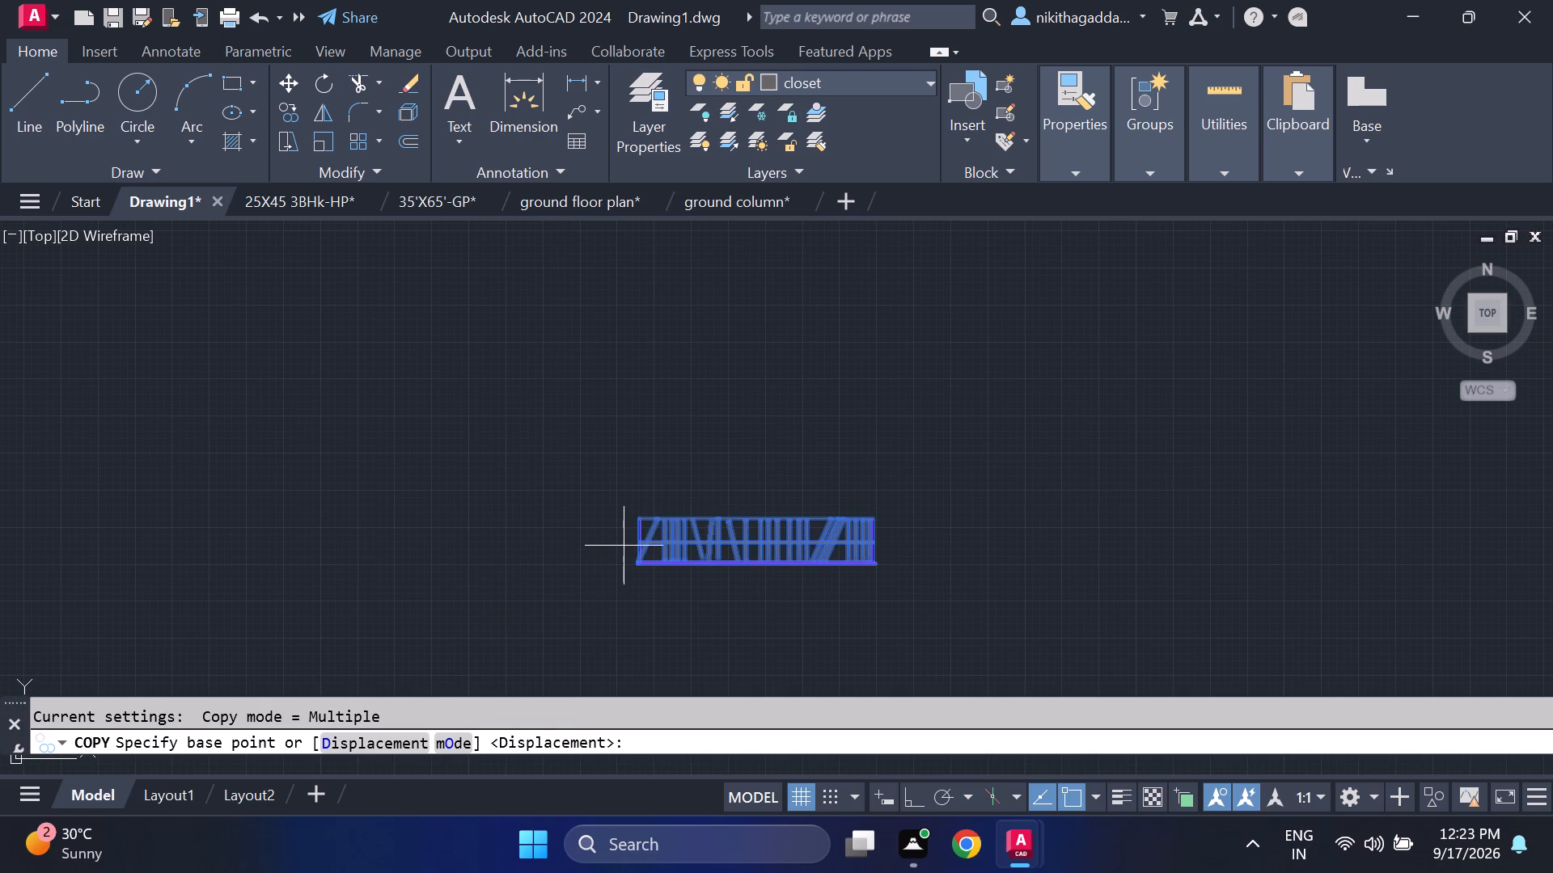
{"action": "scroll", "coordinate": [631, 593], "scroll_direction": "up", "scroll_amount": 2}
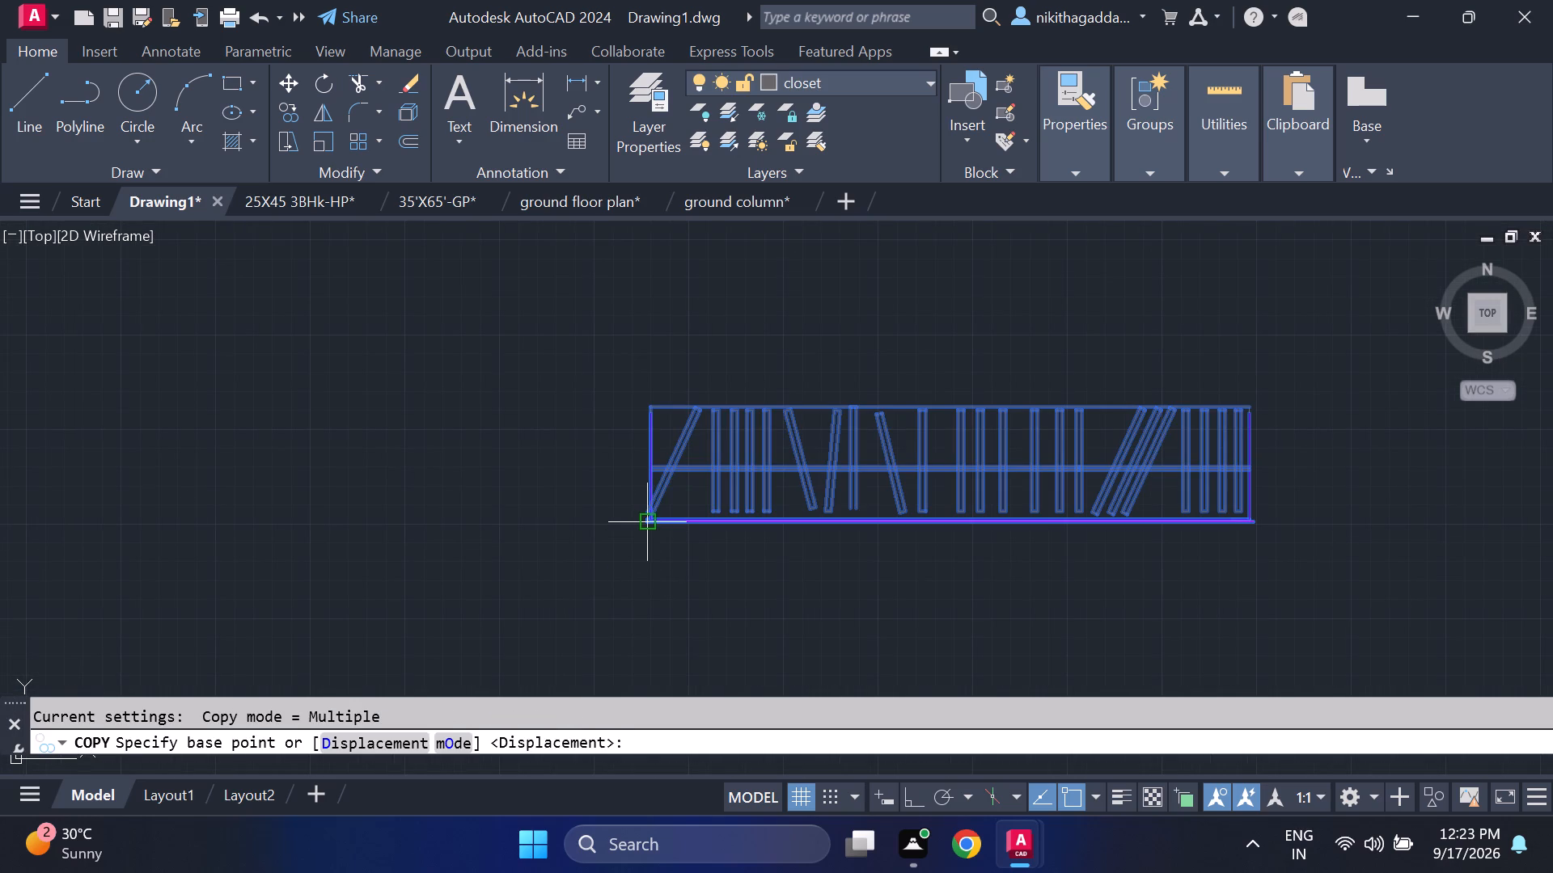
{"action": "left_click", "coordinate": [650, 520]}
{"action": "scroll", "coordinate": [975, 599], "scroll_direction": "down", "scroll_amount": 2}
{"action": "middle_click_drag", "start_coordinate": [967, 572], "coordinate": [295, 388]}
{"action": "scroll", "coordinate": [522, 435], "scroll_direction": "down", "scroll_amount": 3}
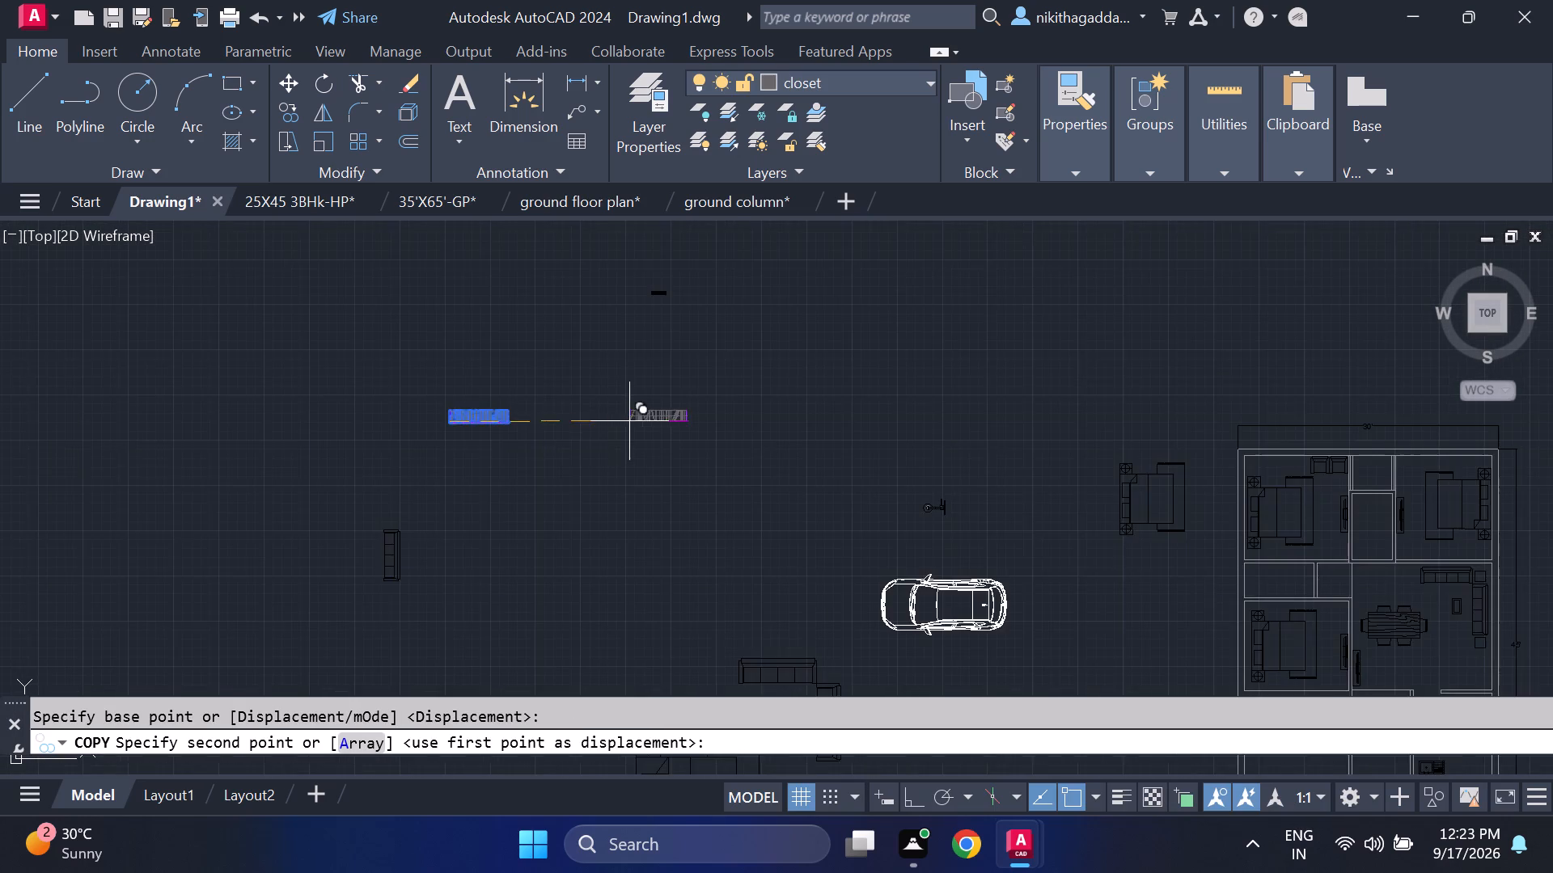
{"action": "middle_click_drag", "start_coordinate": [629, 421], "coordinate": [0, 390]}
{"action": "scroll", "coordinate": [624, 529], "scroll_direction": "up", "scroll_amount": 3}
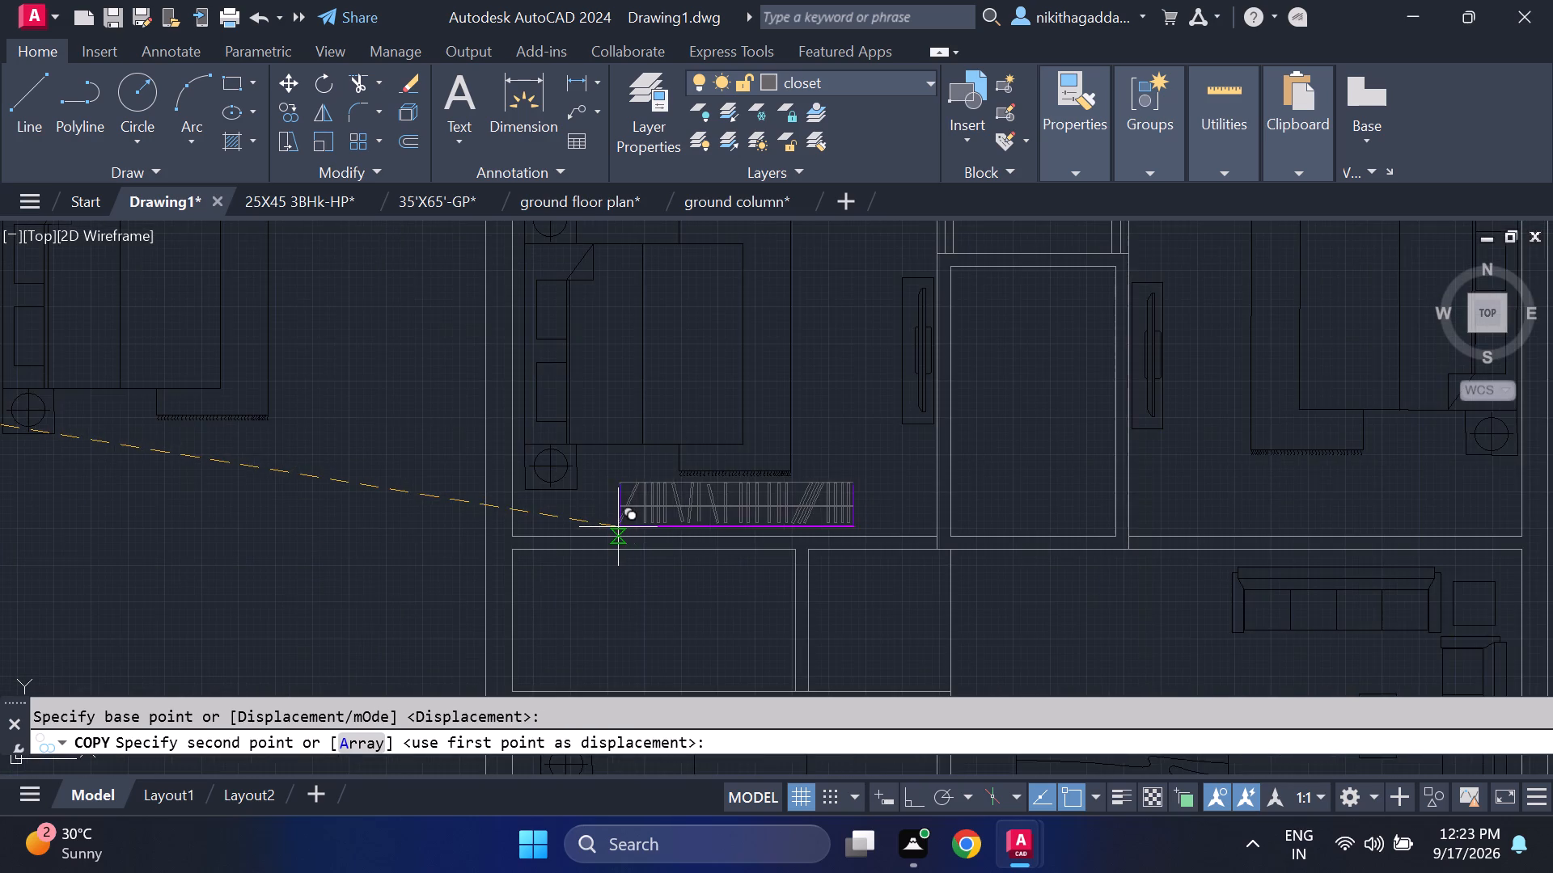
{"action": "scroll", "coordinate": [617, 527], "scroll_direction": "up", "scroll_amount": 2}
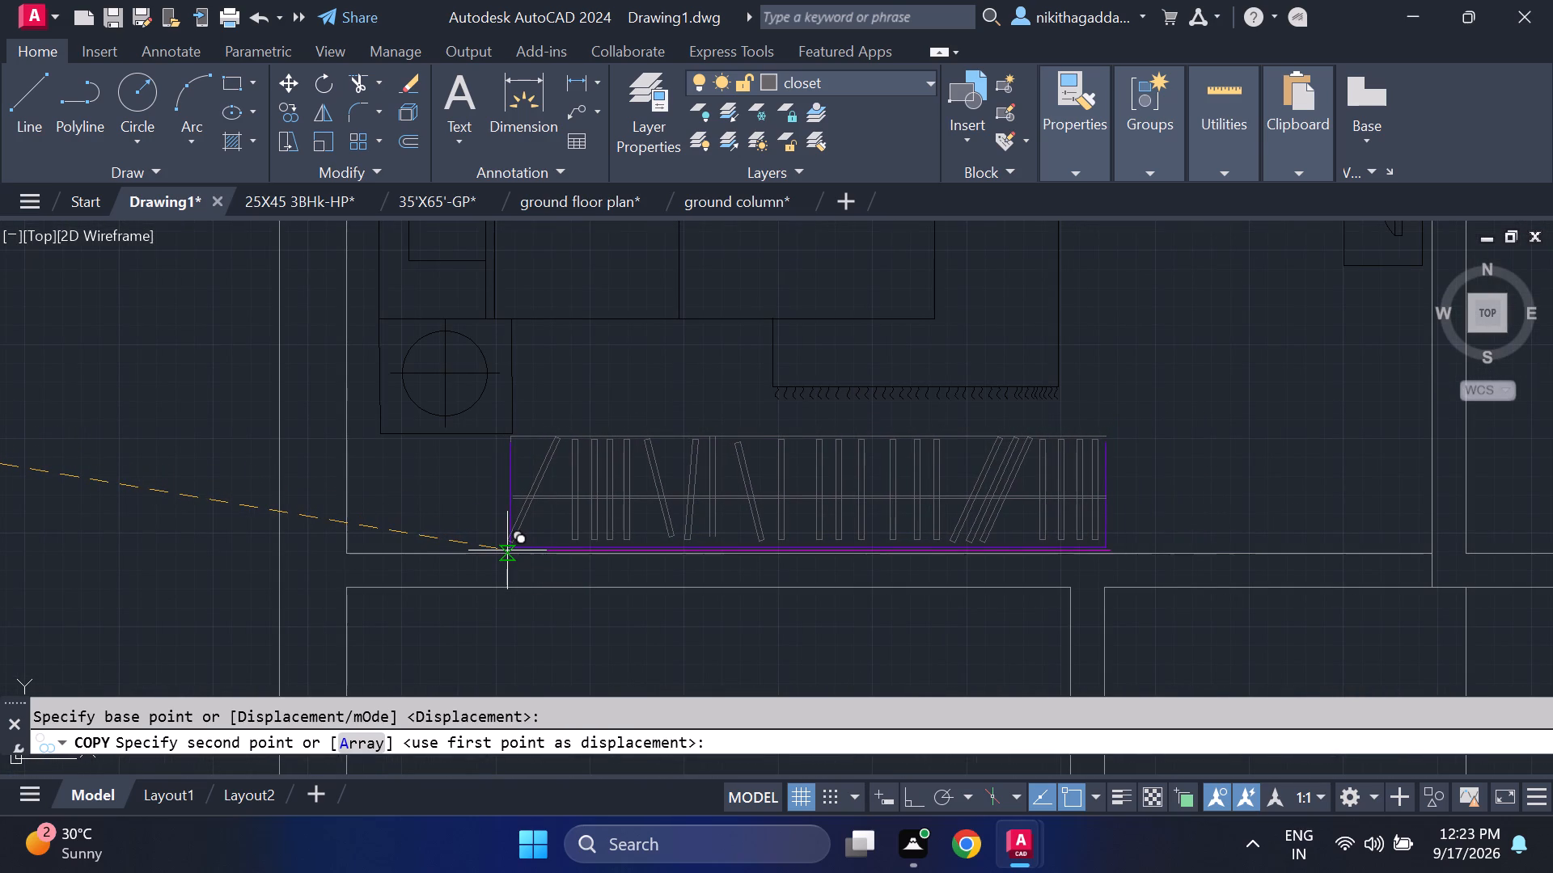
{"action": "left_click", "coordinate": [510, 548]}
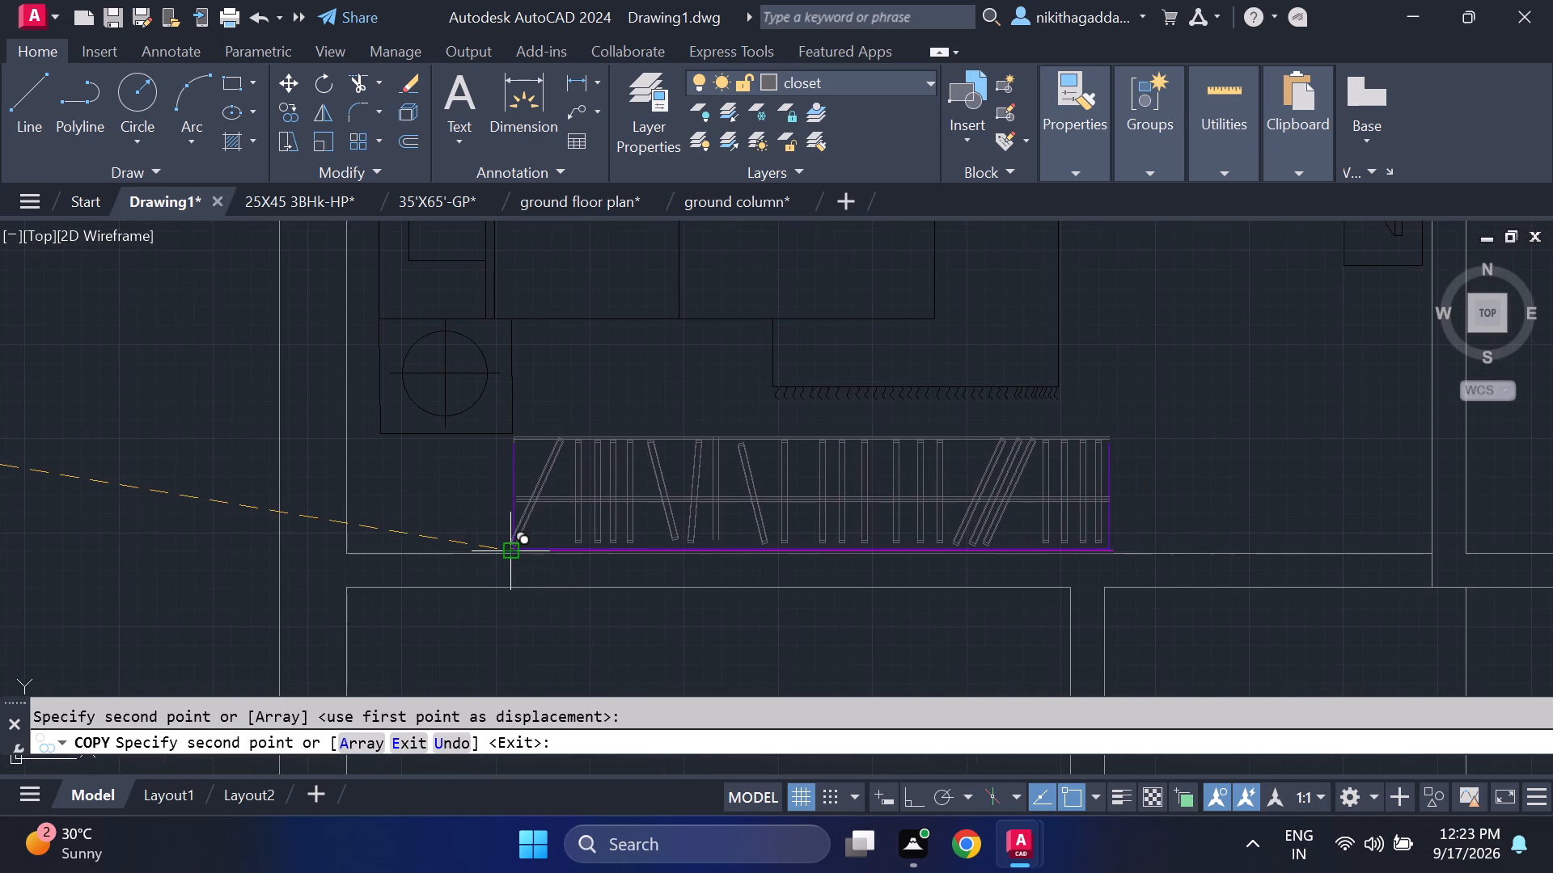
Place another wardrobe copy in the top-right bedroom, along the bottom wall below the bed.
{"action": "scroll", "coordinate": [814, 535], "scroll_direction": "down", "scroll_amount": 2}
{"action": "scroll", "coordinate": [865, 590], "scroll_direction": "down", "scroll_amount": 2}
{"action": "middle_click_drag", "start_coordinate": [928, 584], "coordinate": [587, 512]}
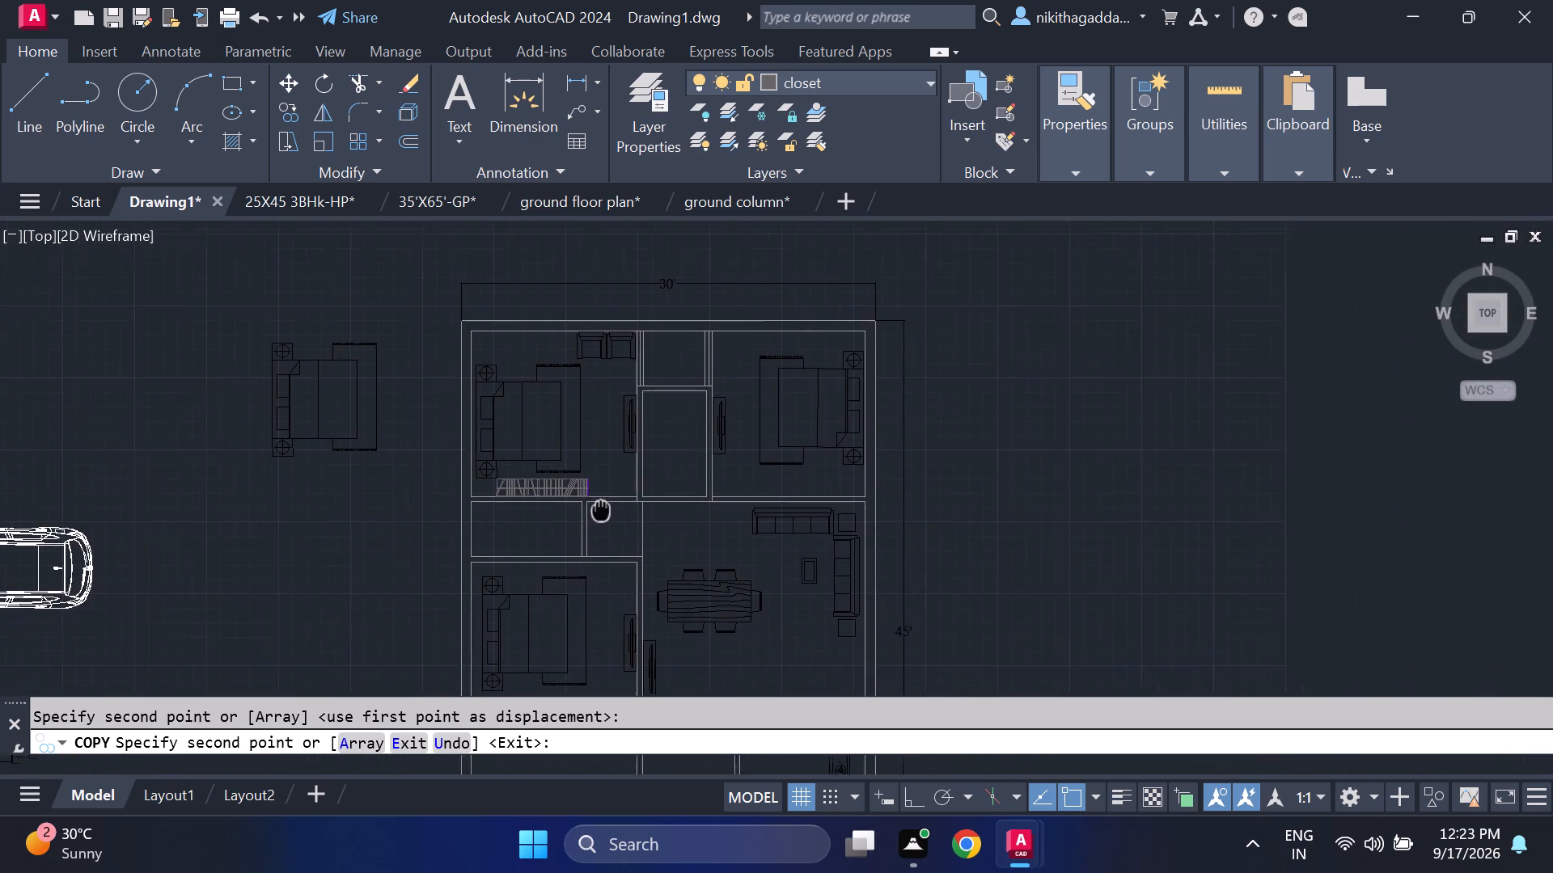
{"action": "middle_click_drag", "start_coordinate": [587, 512], "coordinate": [556, 514]}
{"action": "scroll", "coordinate": [741, 509], "scroll_direction": "up", "scroll_amount": 3}
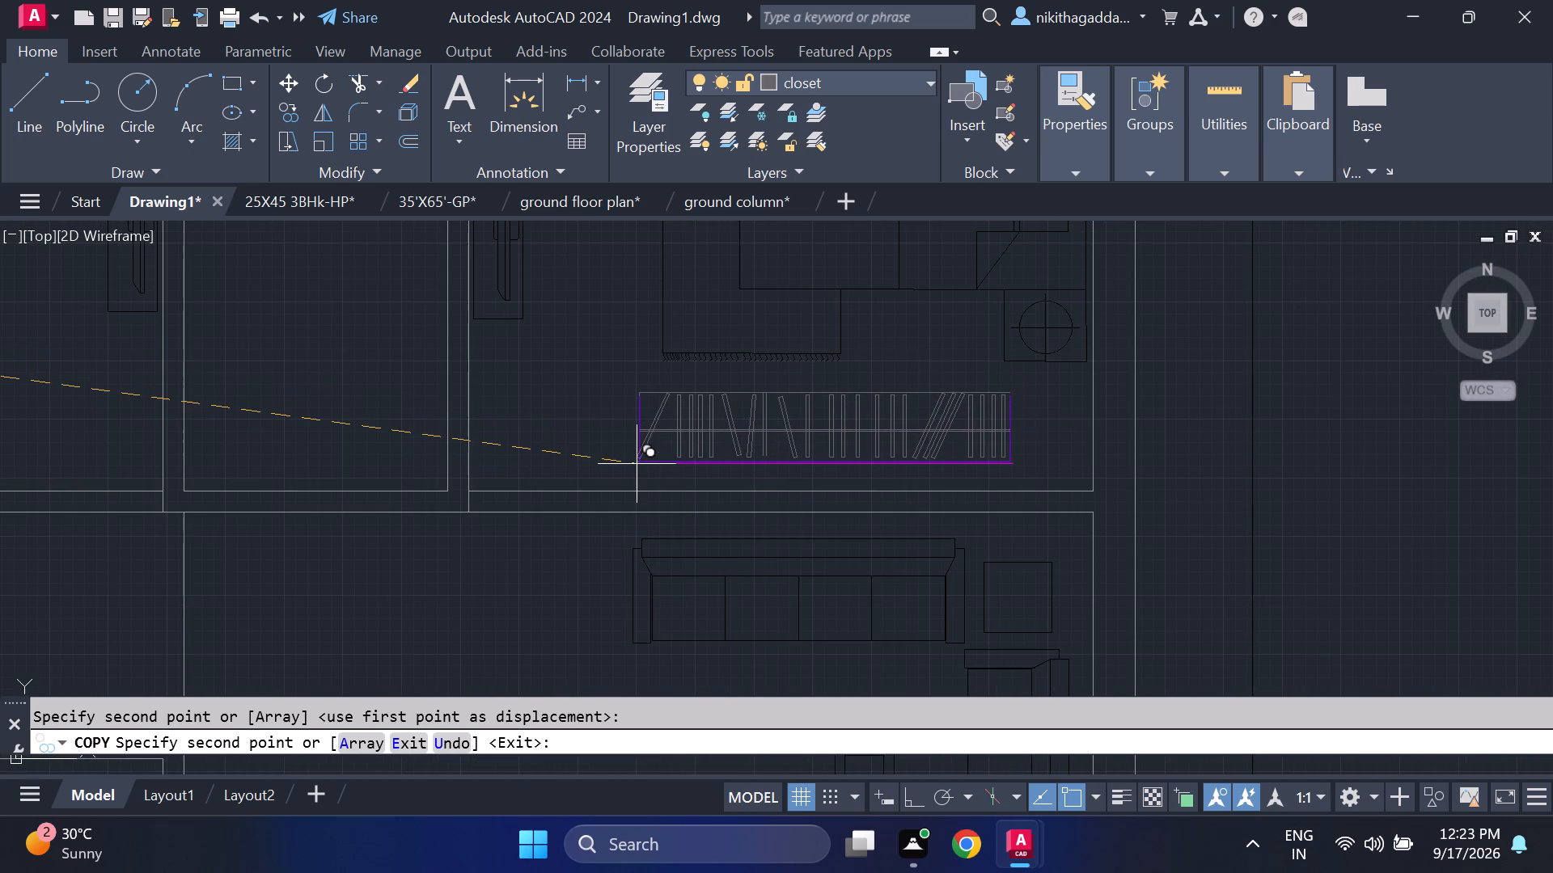
{"action": "left_click", "coordinate": [689, 487]}
{"action": "scroll", "coordinate": [647, 472], "scroll_direction": "down", "scroll_amount": 2}
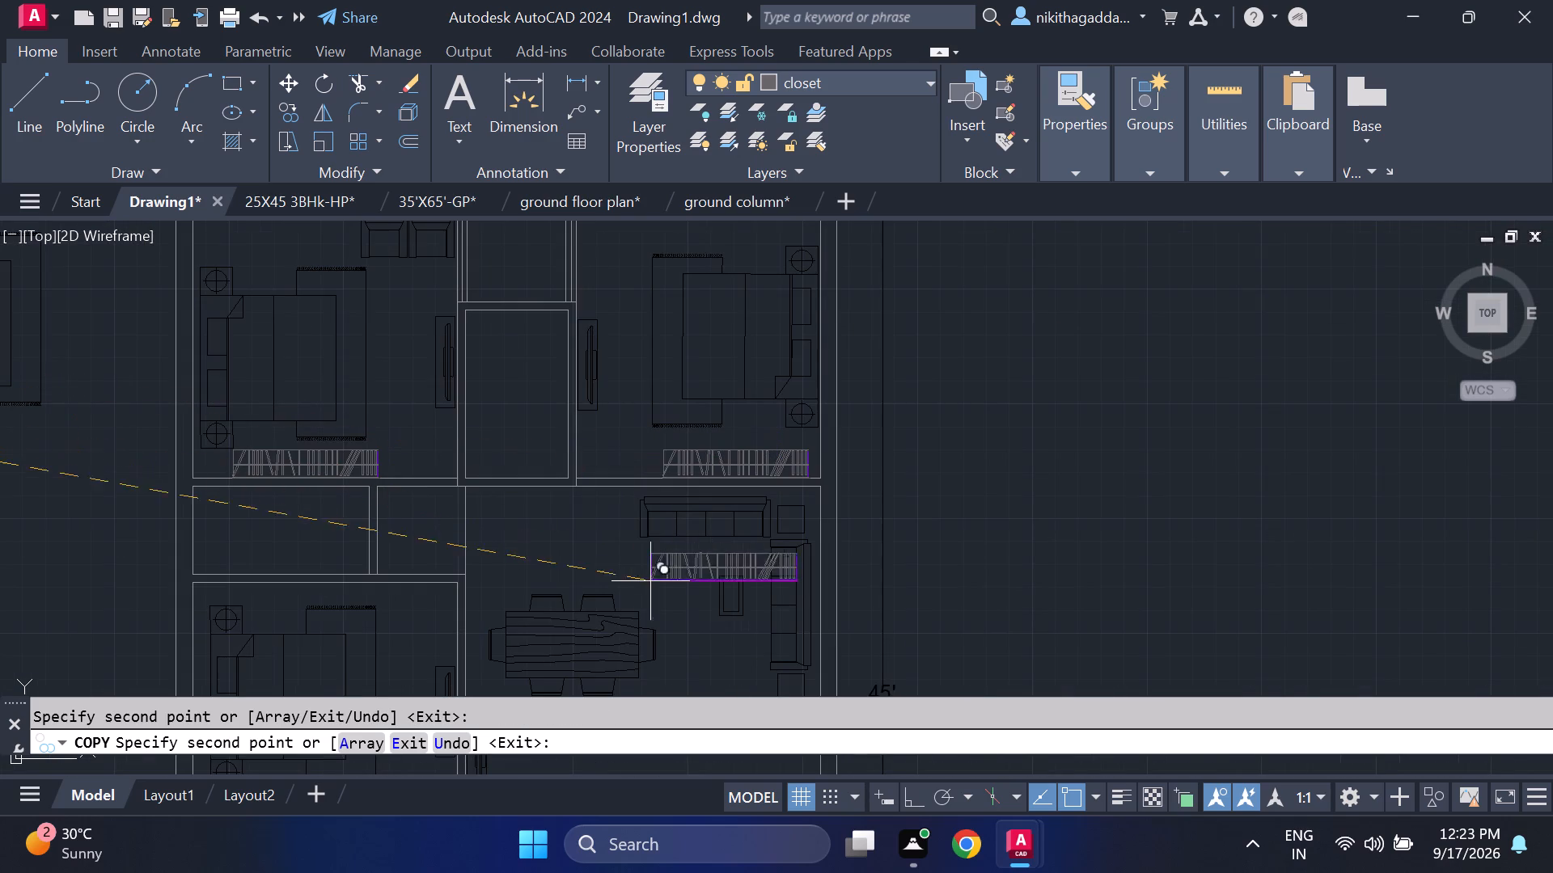
{"action": "middle_click_drag", "start_coordinate": [929, 561], "coordinate": [1091, 361]}
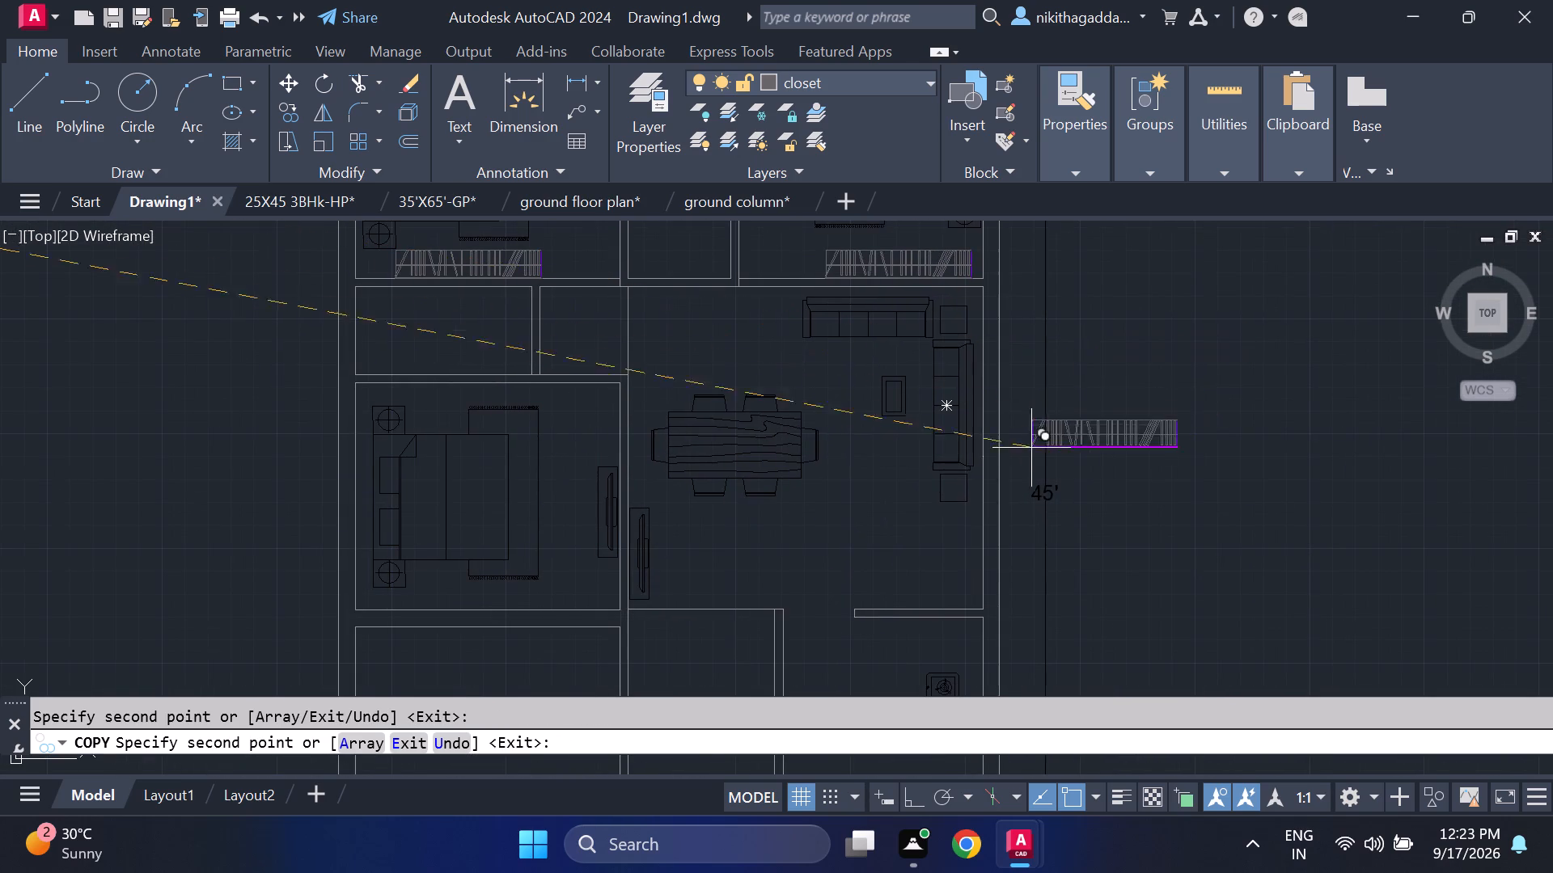
{"action": "middle_click_drag", "start_coordinate": [786, 500], "coordinate": [933, 440]}
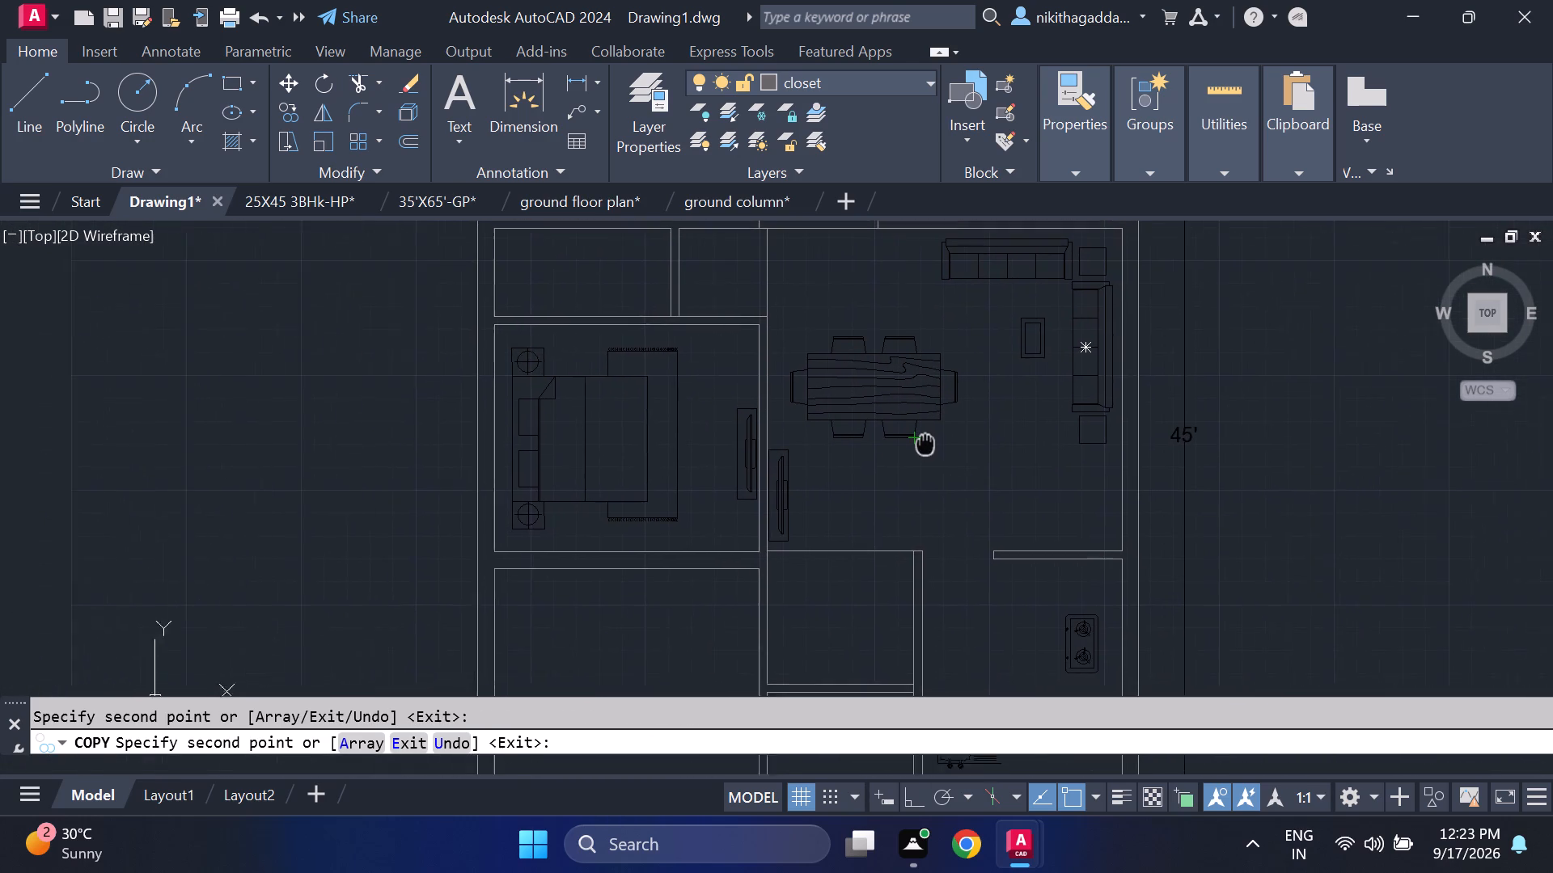
{"action": "middle_click_drag", "start_coordinate": [933, 440], "coordinate": [958, 460]}
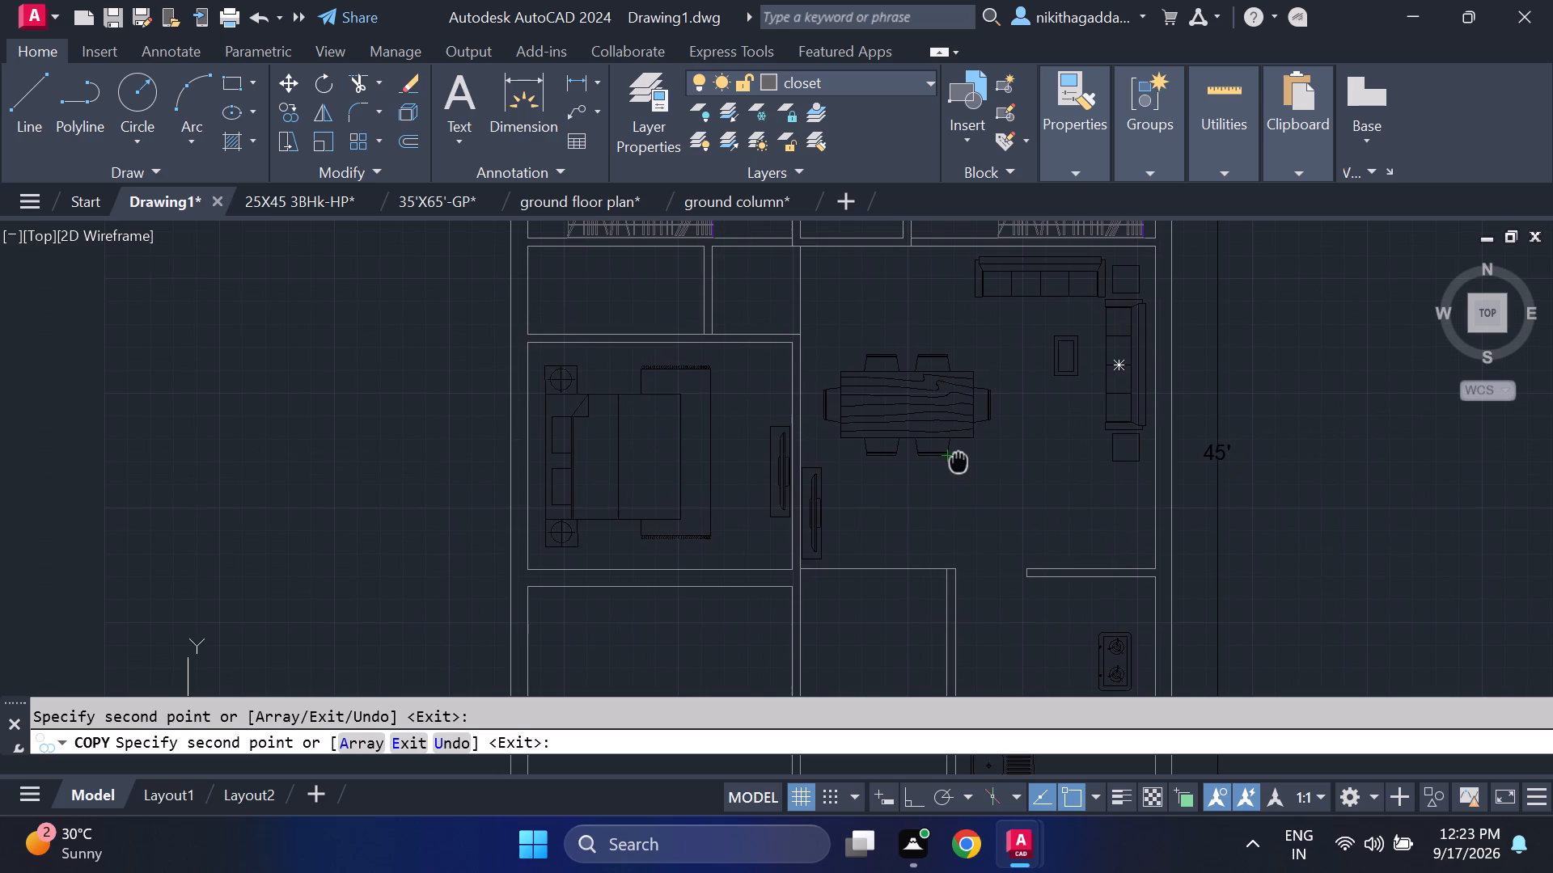
{"action": "middle_click_drag", "start_coordinate": [958, 460], "coordinate": [958, 453]}
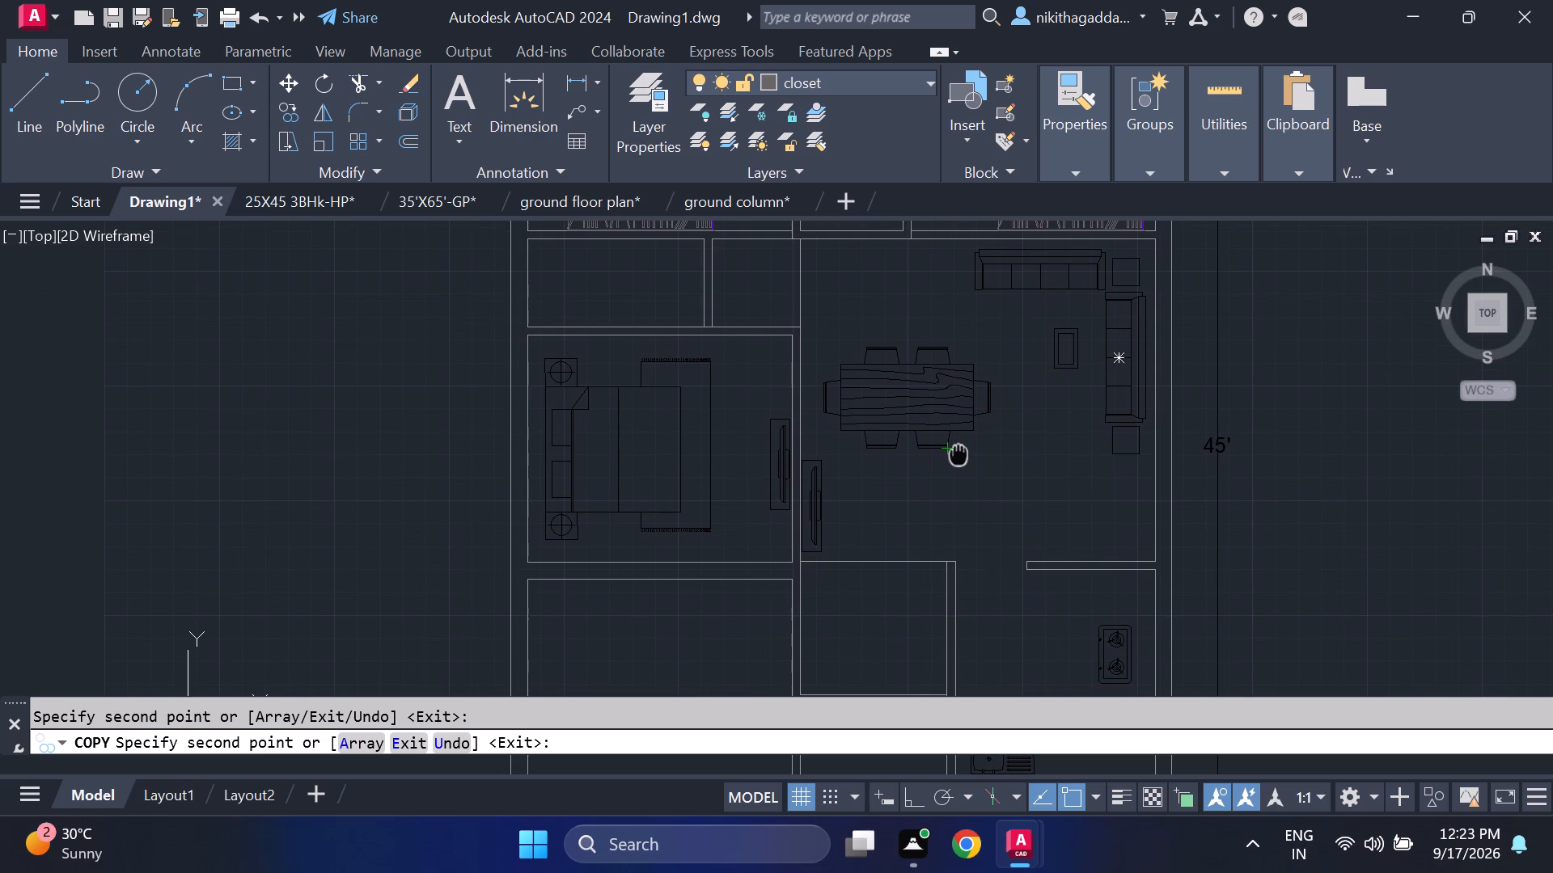
{"action": "middle_click_drag", "start_coordinate": [958, 453], "coordinate": [947, 489]}
{"action": "key", "text": "Escape"}
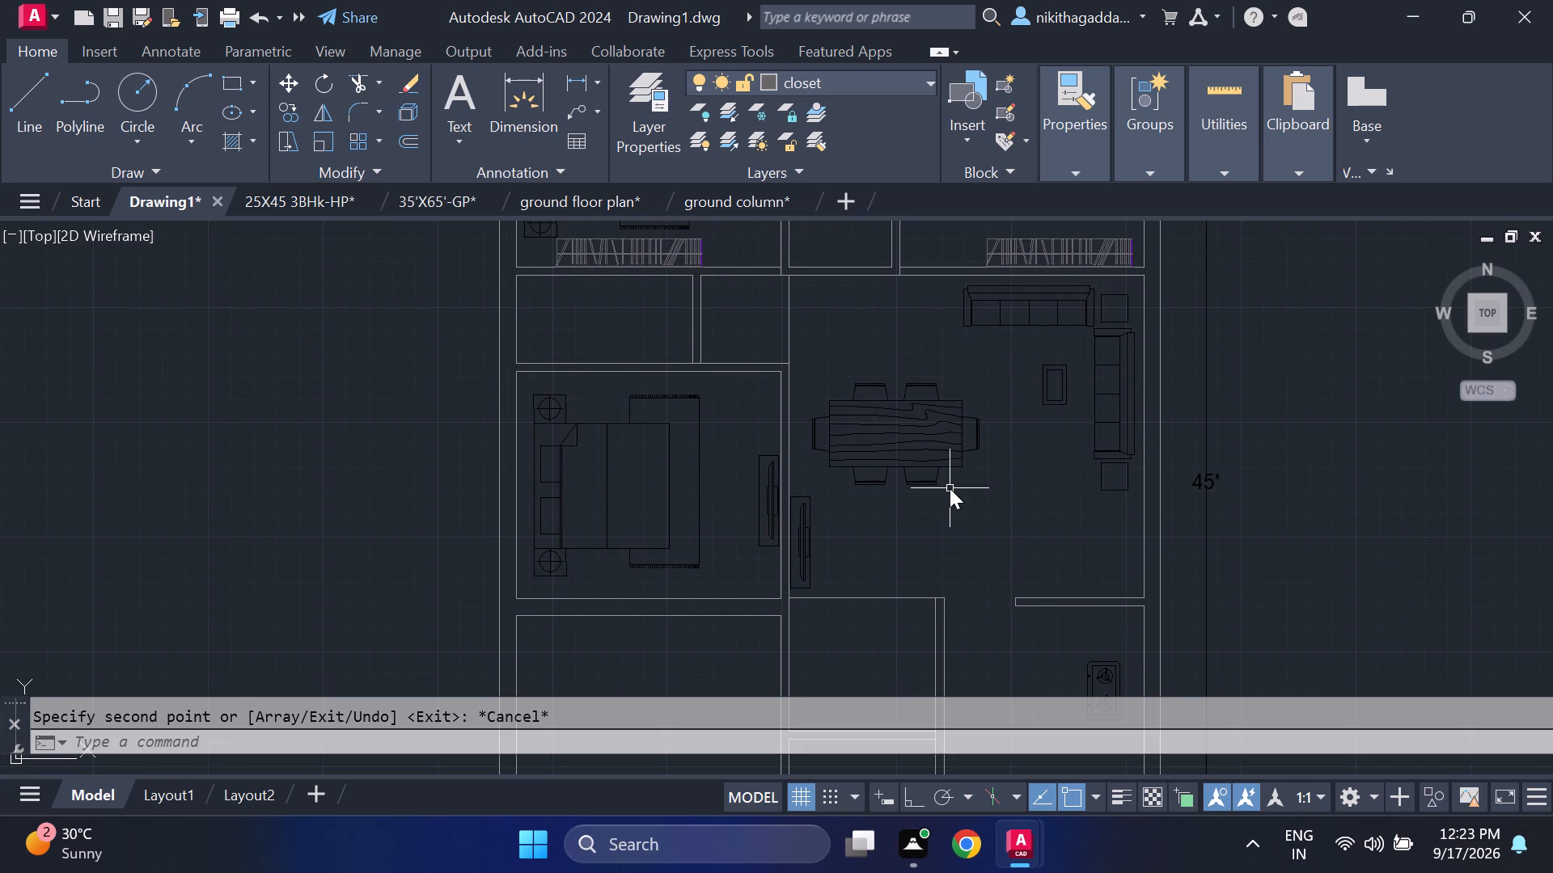
Copy the vertical line that closes the right end of the original loose wardrobe.
{"action": "scroll", "coordinate": [197, 377], "scroll_direction": "down", "scroll_amount": 2}
{"action": "middle_click_drag", "start_coordinate": [112, 445], "coordinate": [888, 580]}
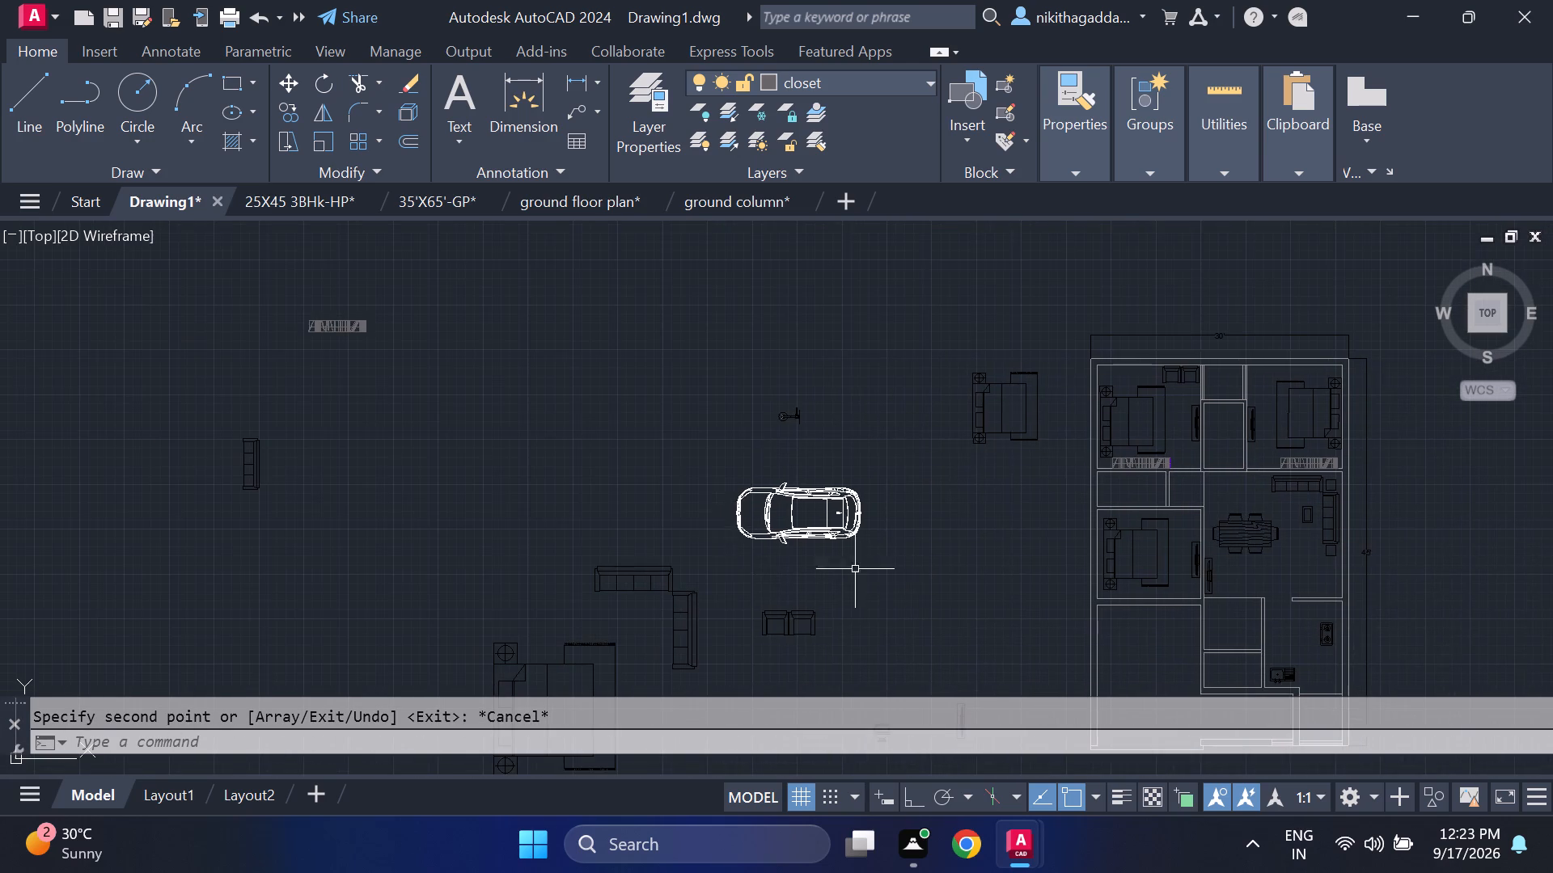
{"action": "scroll", "coordinate": [479, 436], "scroll_direction": "down", "scroll_amount": 2}
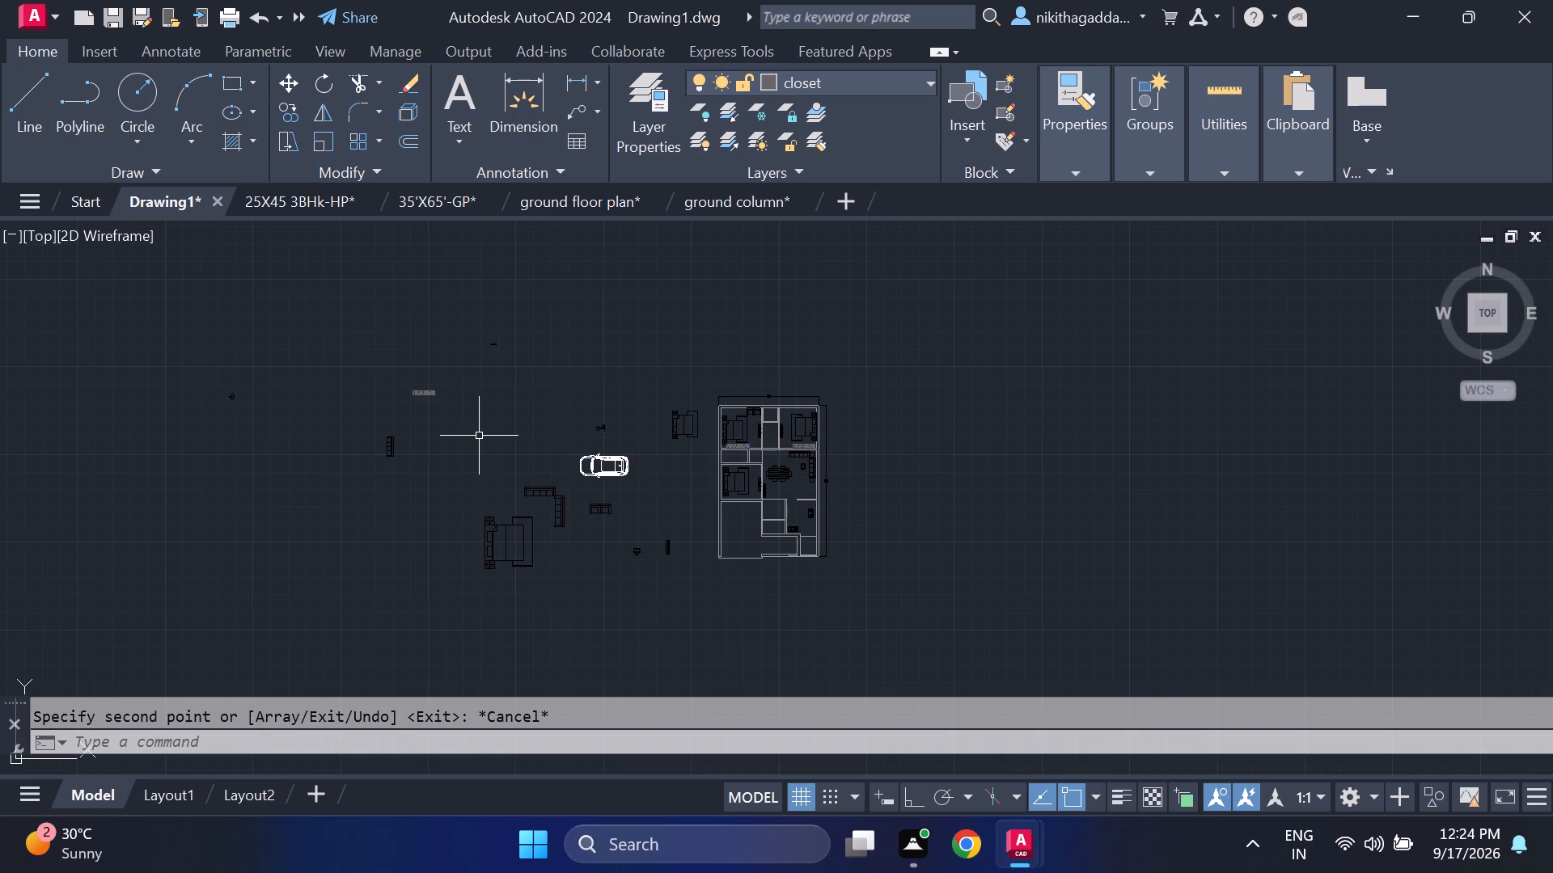
{"action": "middle_click_drag", "start_coordinate": [485, 445], "coordinate": [578, 487]}
{"action": "scroll", "coordinate": [369, 446], "scroll_direction": "up", "scroll_amount": 1}
{"action": "scroll", "coordinate": [250, 466], "scroll_direction": "down", "scroll_amount": 1}
{"action": "scroll", "coordinate": [250, 467], "scroll_direction": "up", "scroll_amount": 3}
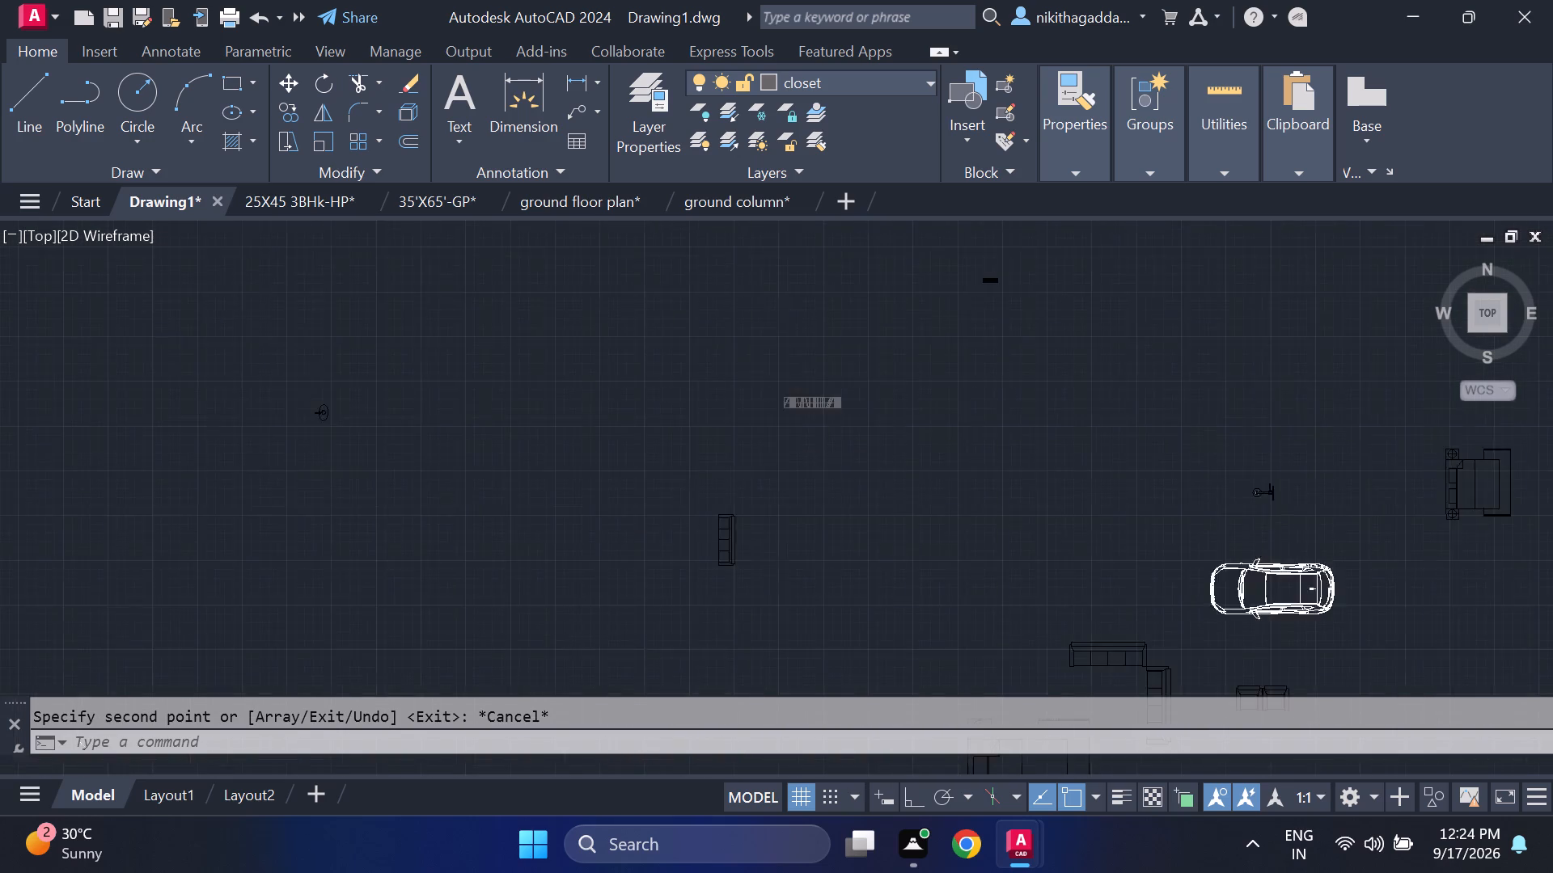
{"action": "scroll", "coordinate": [250, 467], "scroll_direction": "up", "scroll_amount": 1}
{"action": "scroll", "coordinate": [451, 444], "scroll_direction": "down", "scroll_amount": 5}
{"action": "scroll", "coordinate": [620, 427], "scroll_direction": "up", "scroll_amount": 4}
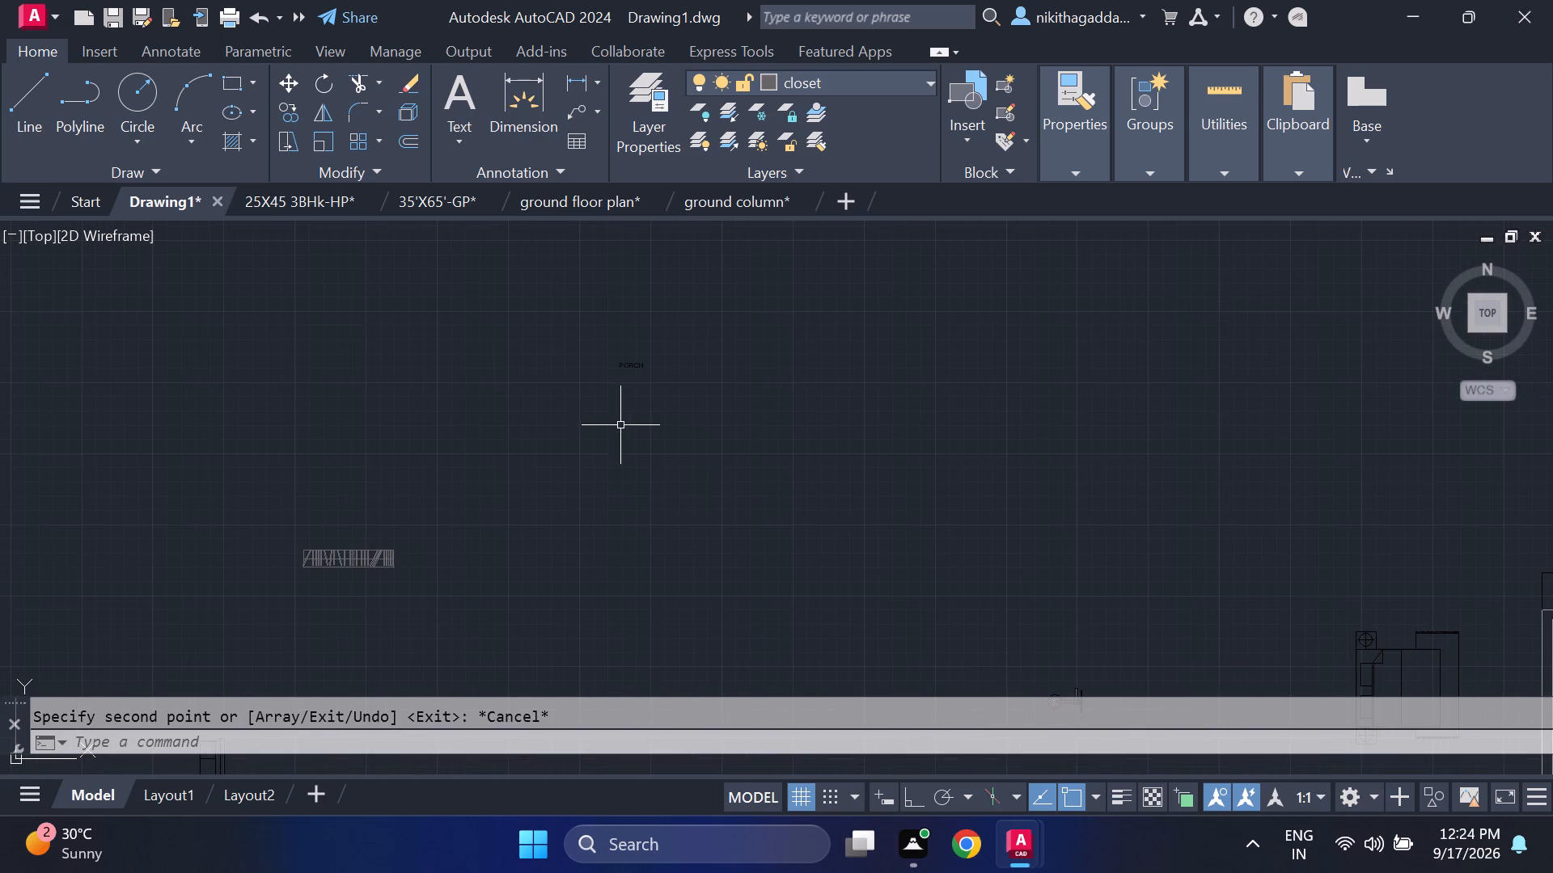
{"action": "scroll", "coordinate": [427, 472], "scroll_direction": "down", "scroll_amount": 2}
{"action": "scroll", "coordinate": [402, 497], "scroll_direction": "up", "scroll_amount": 7}
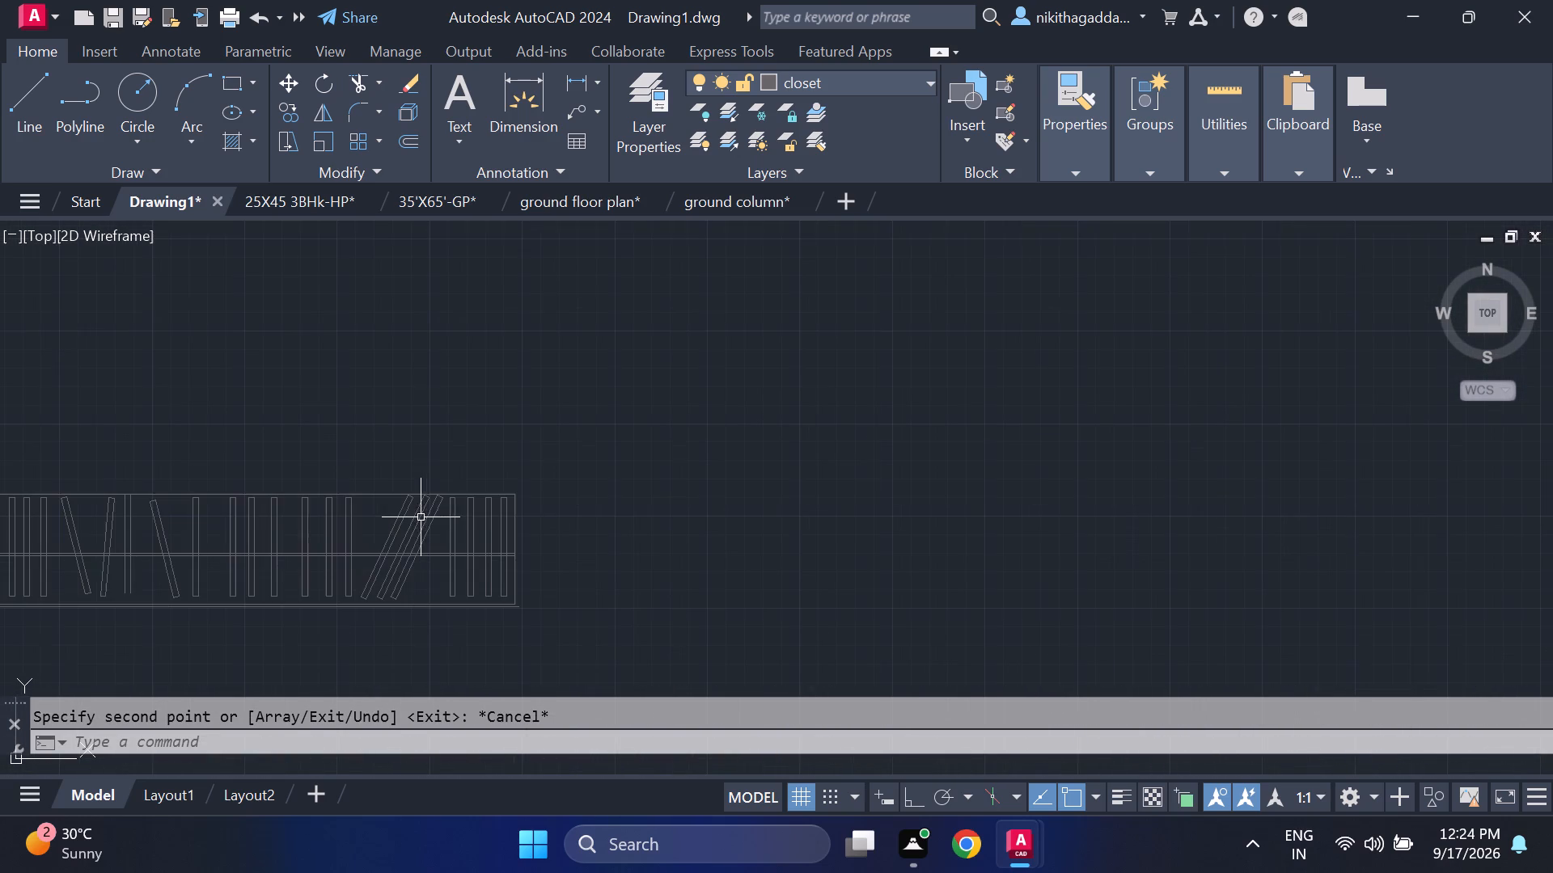
{"action": "left_click", "coordinate": [514, 547]}
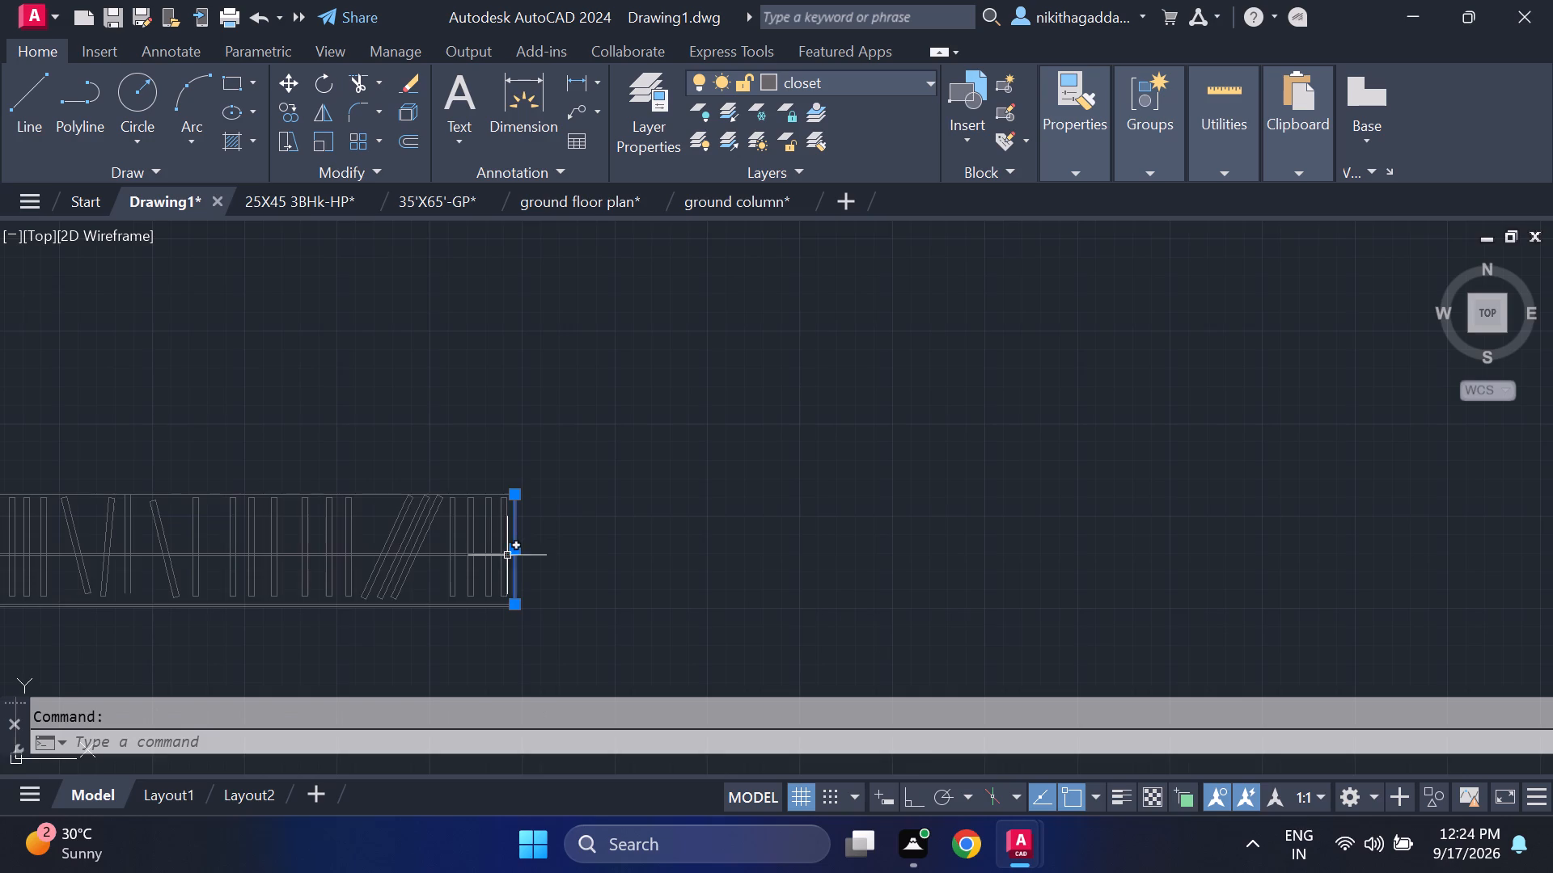
{"action": "scroll", "coordinate": [506, 559], "scroll_direction": "up", "scroll_amount": 3}
{"action": "scroll", "coordinate": [601, 586], "scroll_direction": "down", "scroll_amount": 3}
{"action": "middle_click_drag", "start_coordinate": [612, 584], "coordinate": [599, 486]}
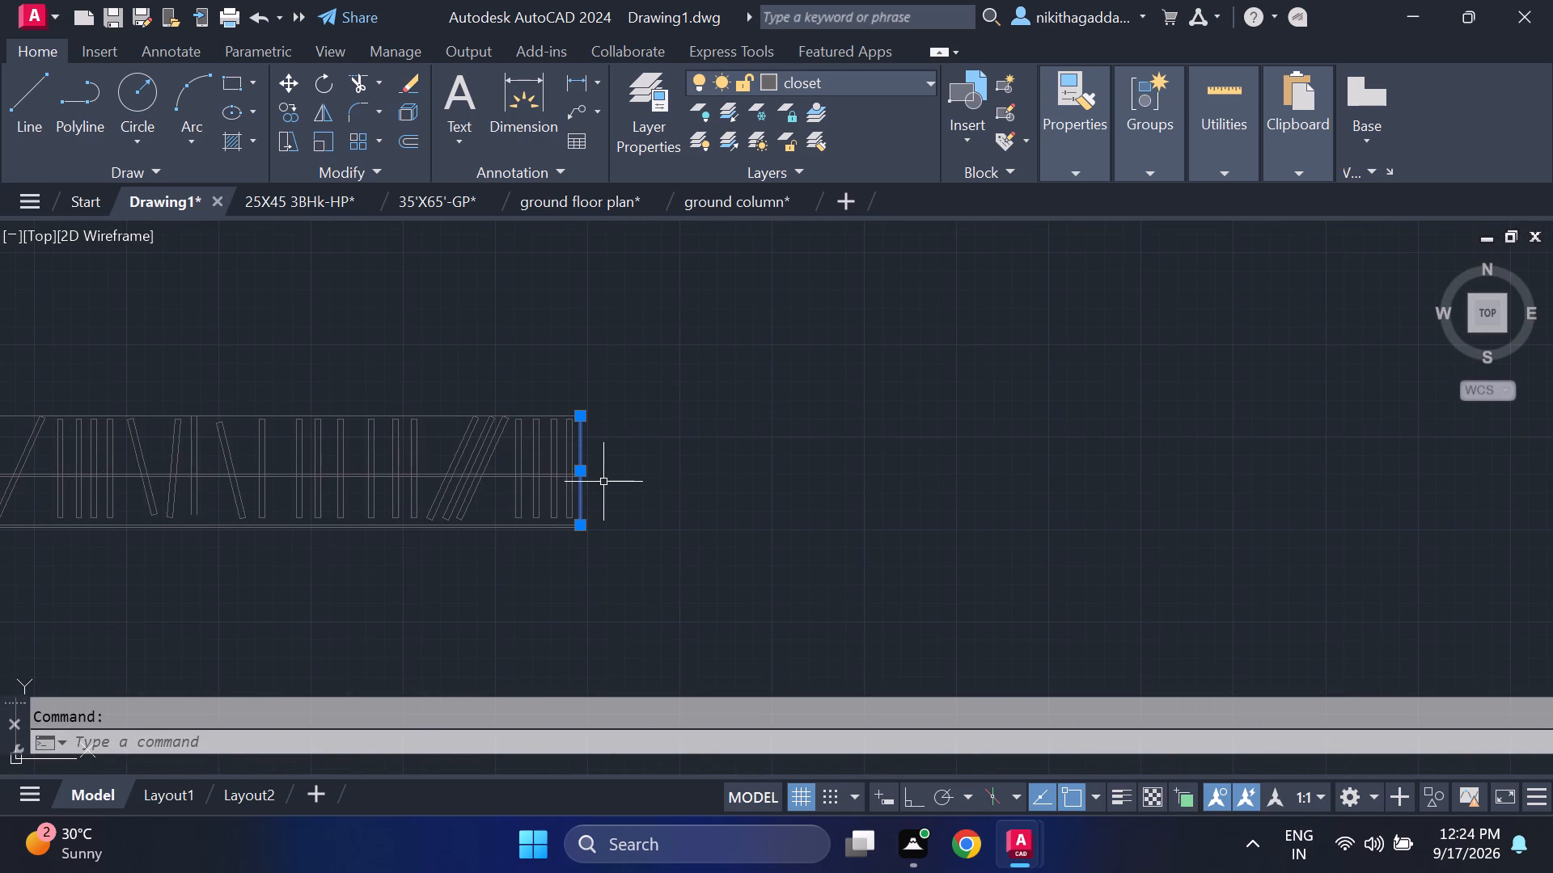
{"action": "key", "text": "m"}
{"action": "key", "text": "BackSpace"}
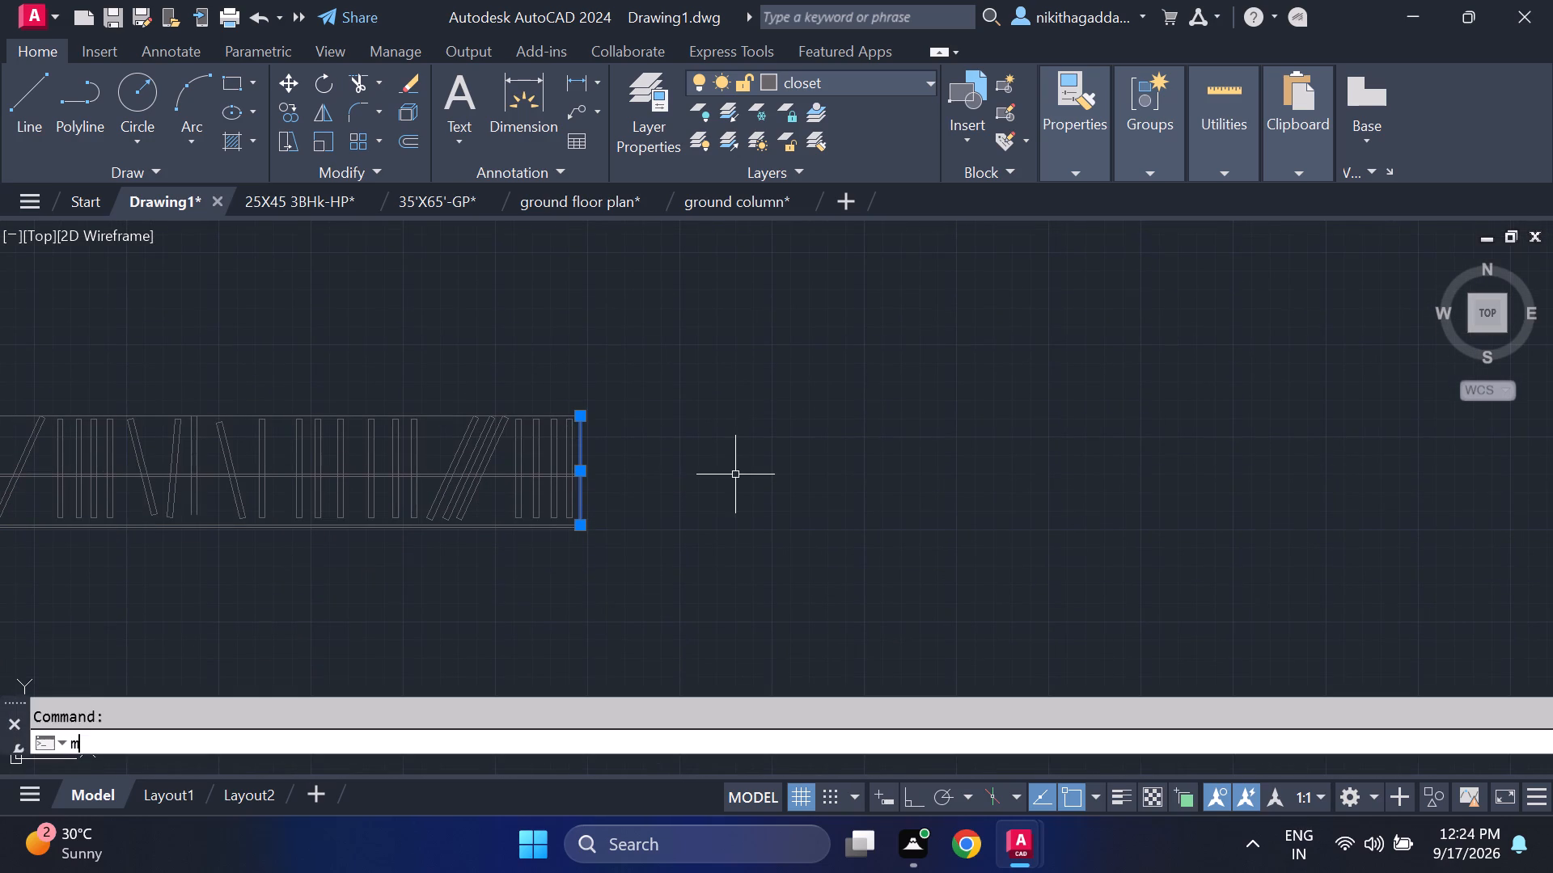
{"action": "type", "text": "c0"}
{"action": "key", "text": "BackSpace"}
{"action": "key", "text": "o"}
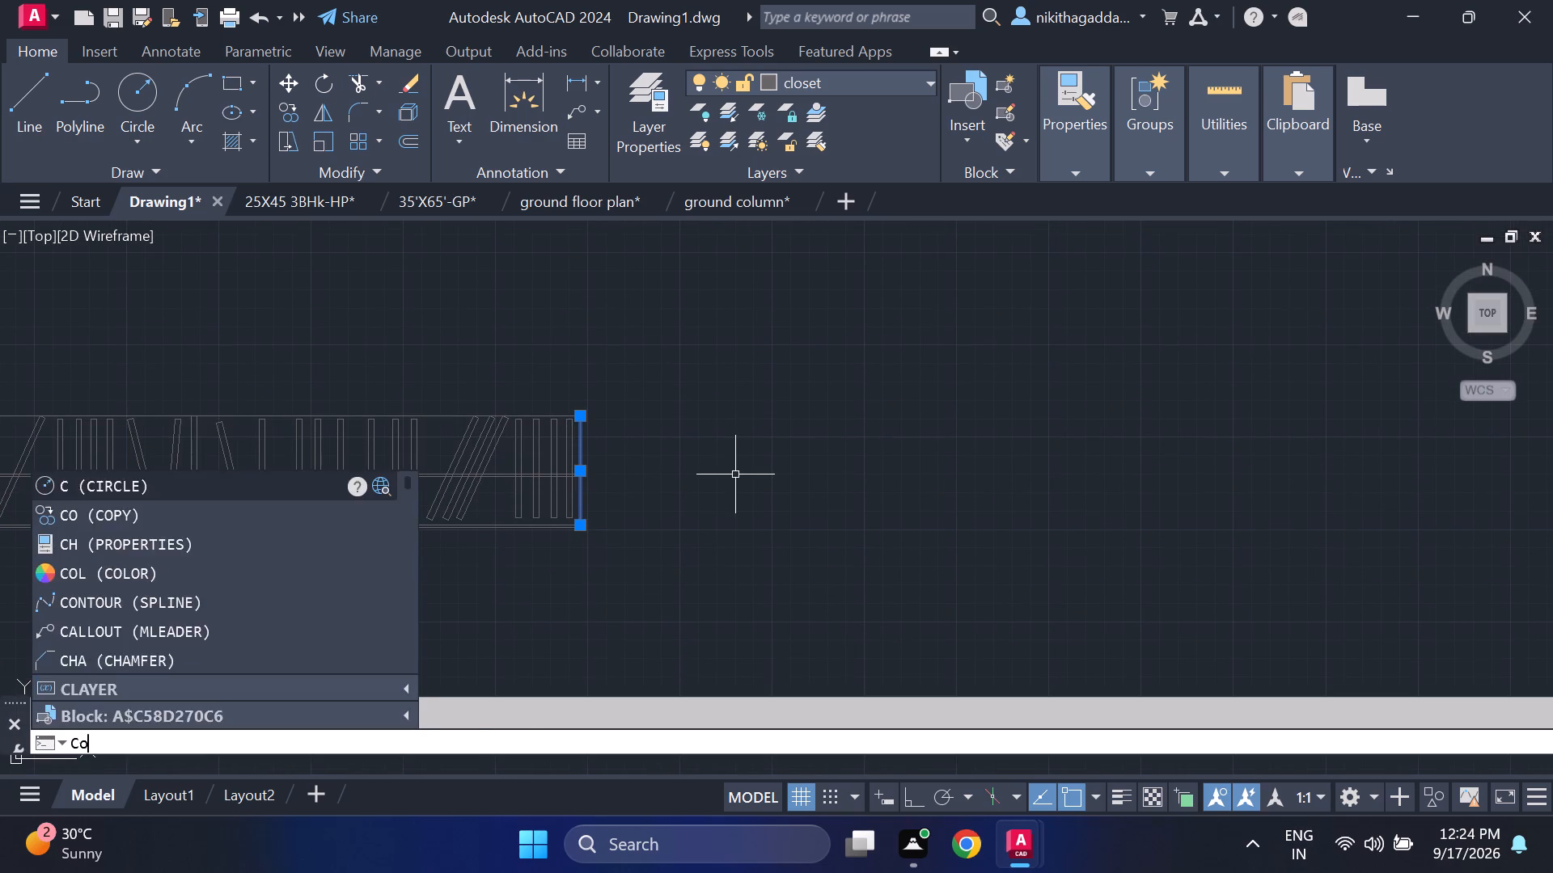
{"action": "key", "text": "Return"}
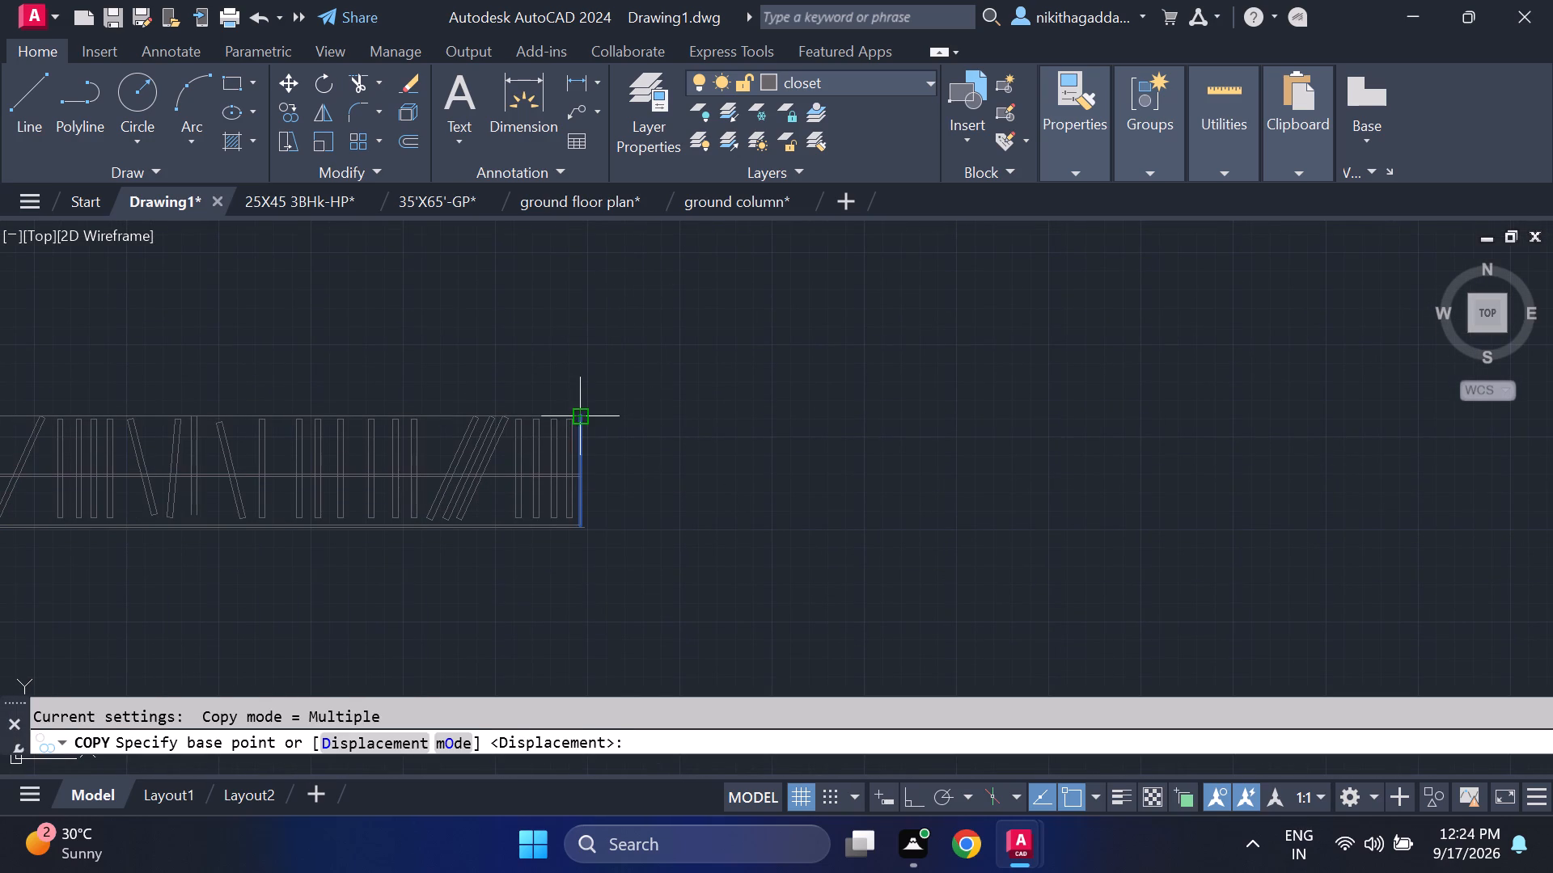
Place copies of the wardrobe's closing line at the right ends of the wardrobes in the top-left and top-right bedrooms.
{"action": "left_click", "coordinate": [586, 418]}
{"action": "scroll", "coordinate": [1085, 443], "scroll_direction": "down", "scroll_amount": 2}
{"action": "middle_click_drag", "start_coordinate": [1094, 442], "coordinate": [526, 371]}
{"action": "scroll", "coordinate": [762, 446], "scroll_direction": "down", "scroll_amount": 4}
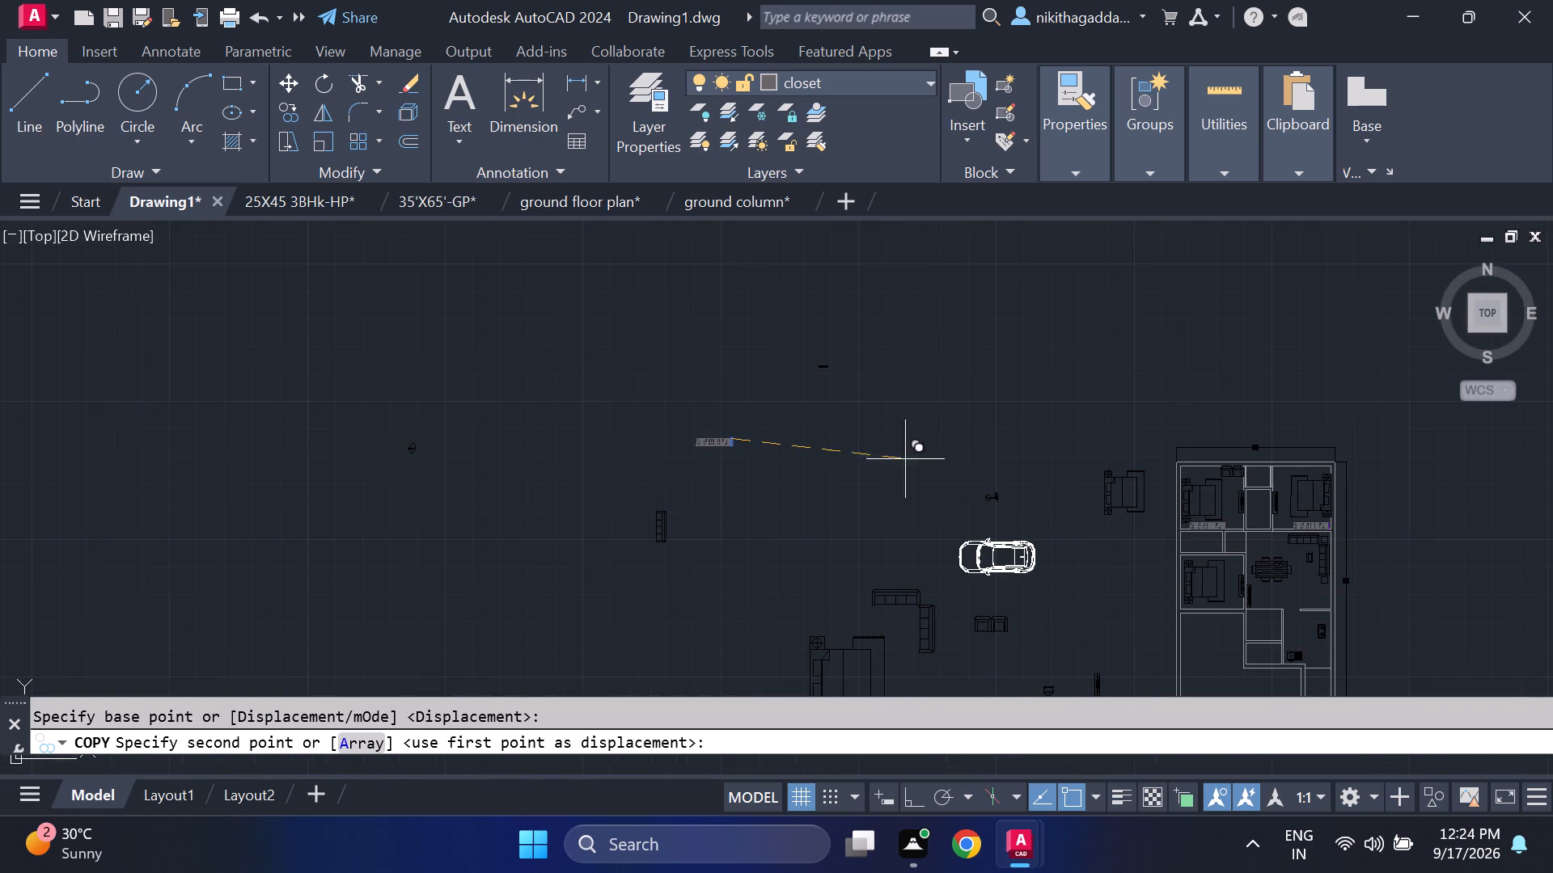
{"action": "scroll", "coordinate": [1255, 523], "scroll_direction": "up", "scroll_amount": 4}
{"action": "scroll", "coordinate": [1112, 533], "scroll_direction": "up", "scroll_amount": 4}
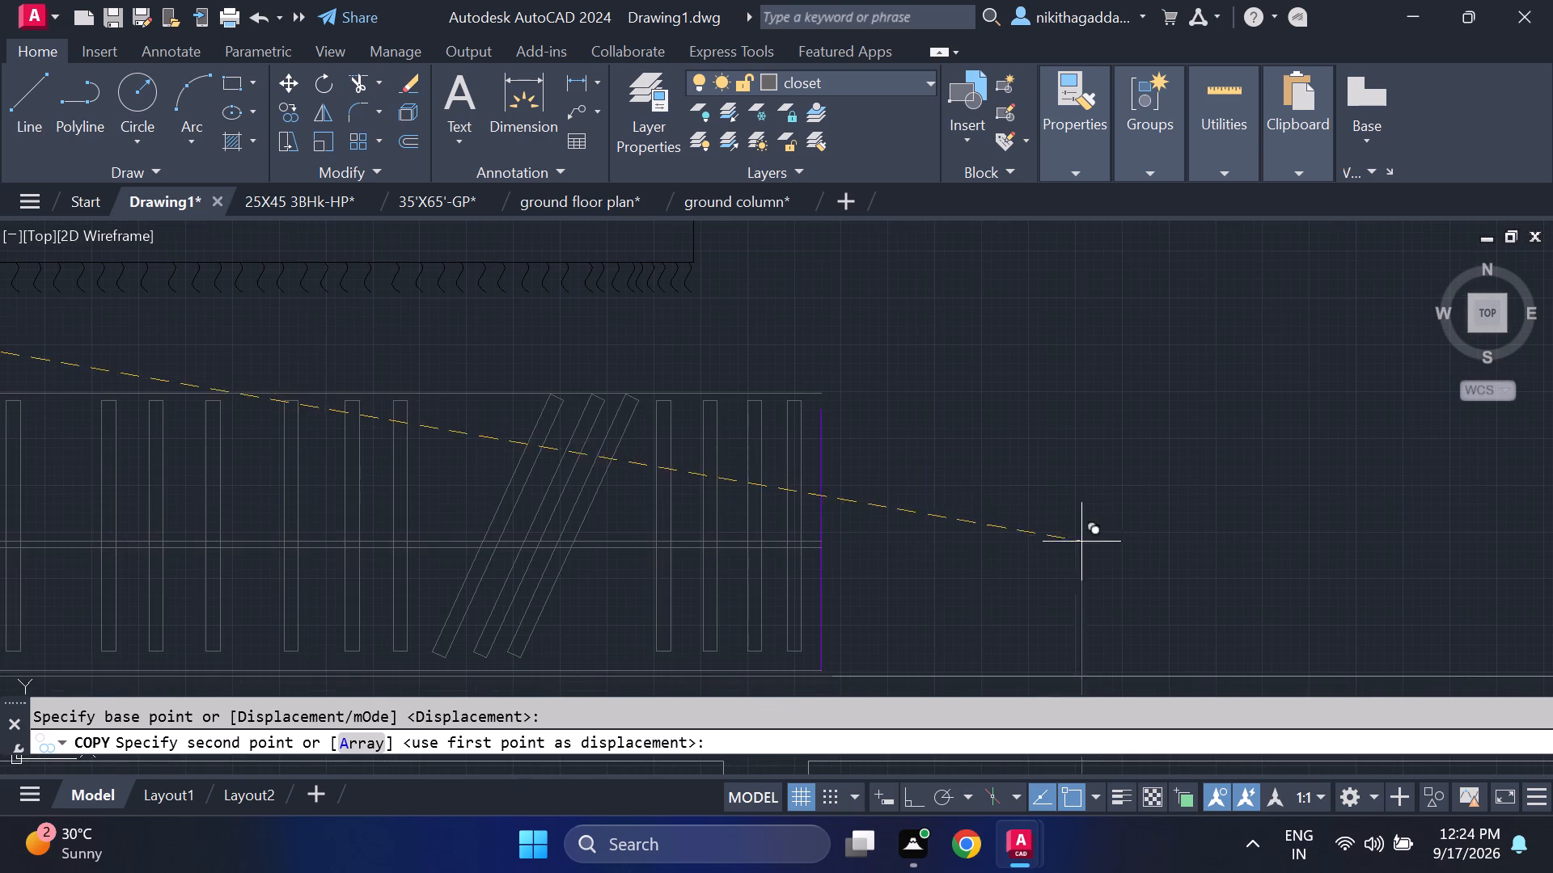
{"action": "left_click", "coordinate": [819, 393]}
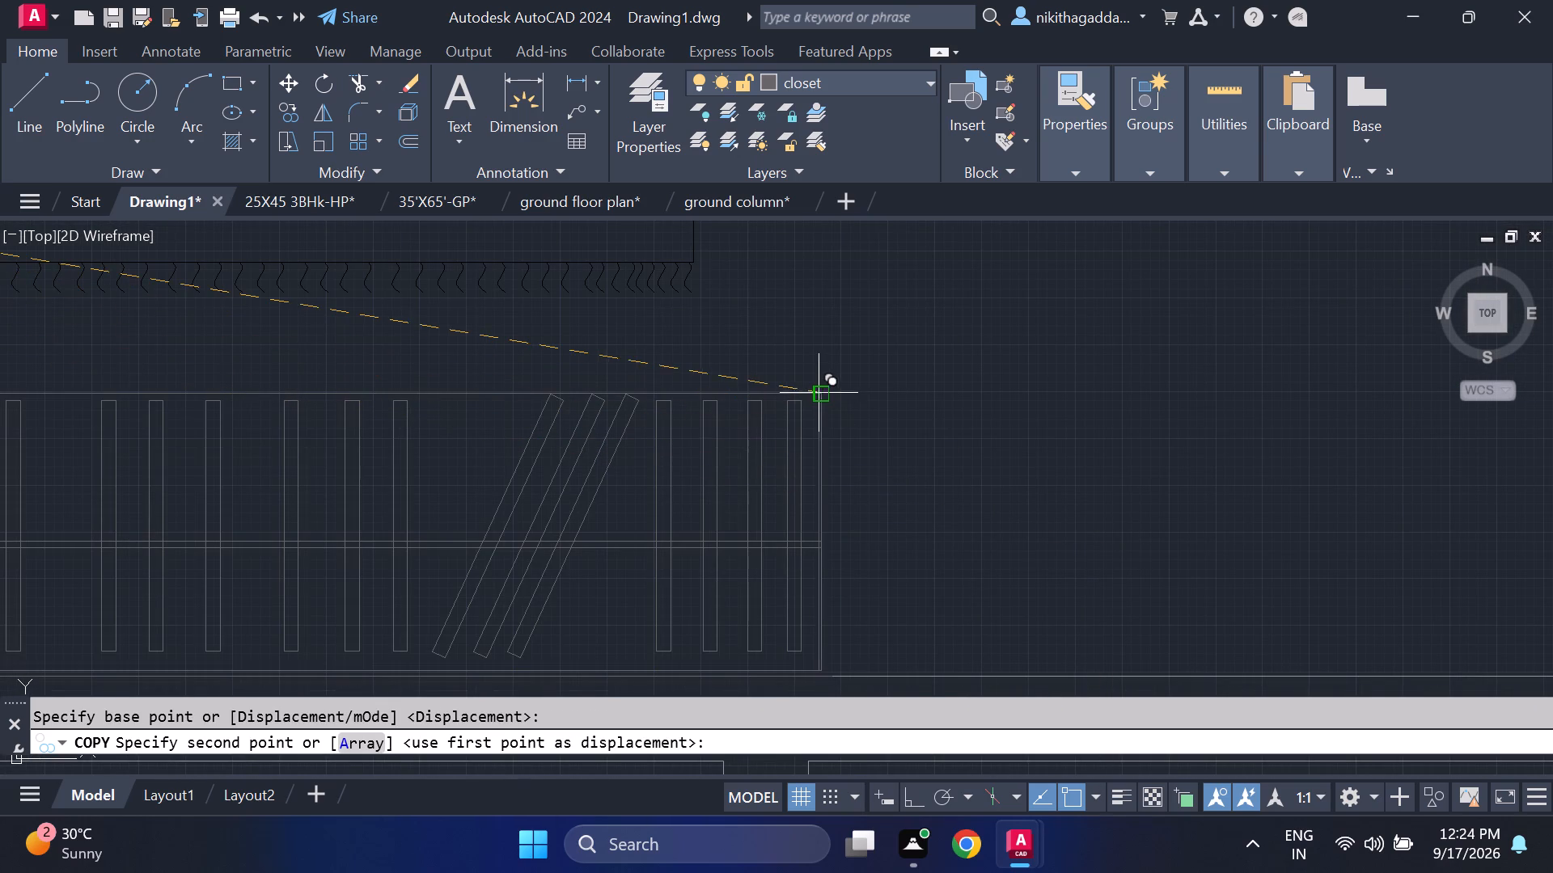
{"action": "scroll", "coordinate": [1207, 428], "scroll_direction": "down", "scroll_amount": 3}
{"action": "middle_click_drag", "start_coordinate": [1208, 415], "coordinate": [23, 453]}
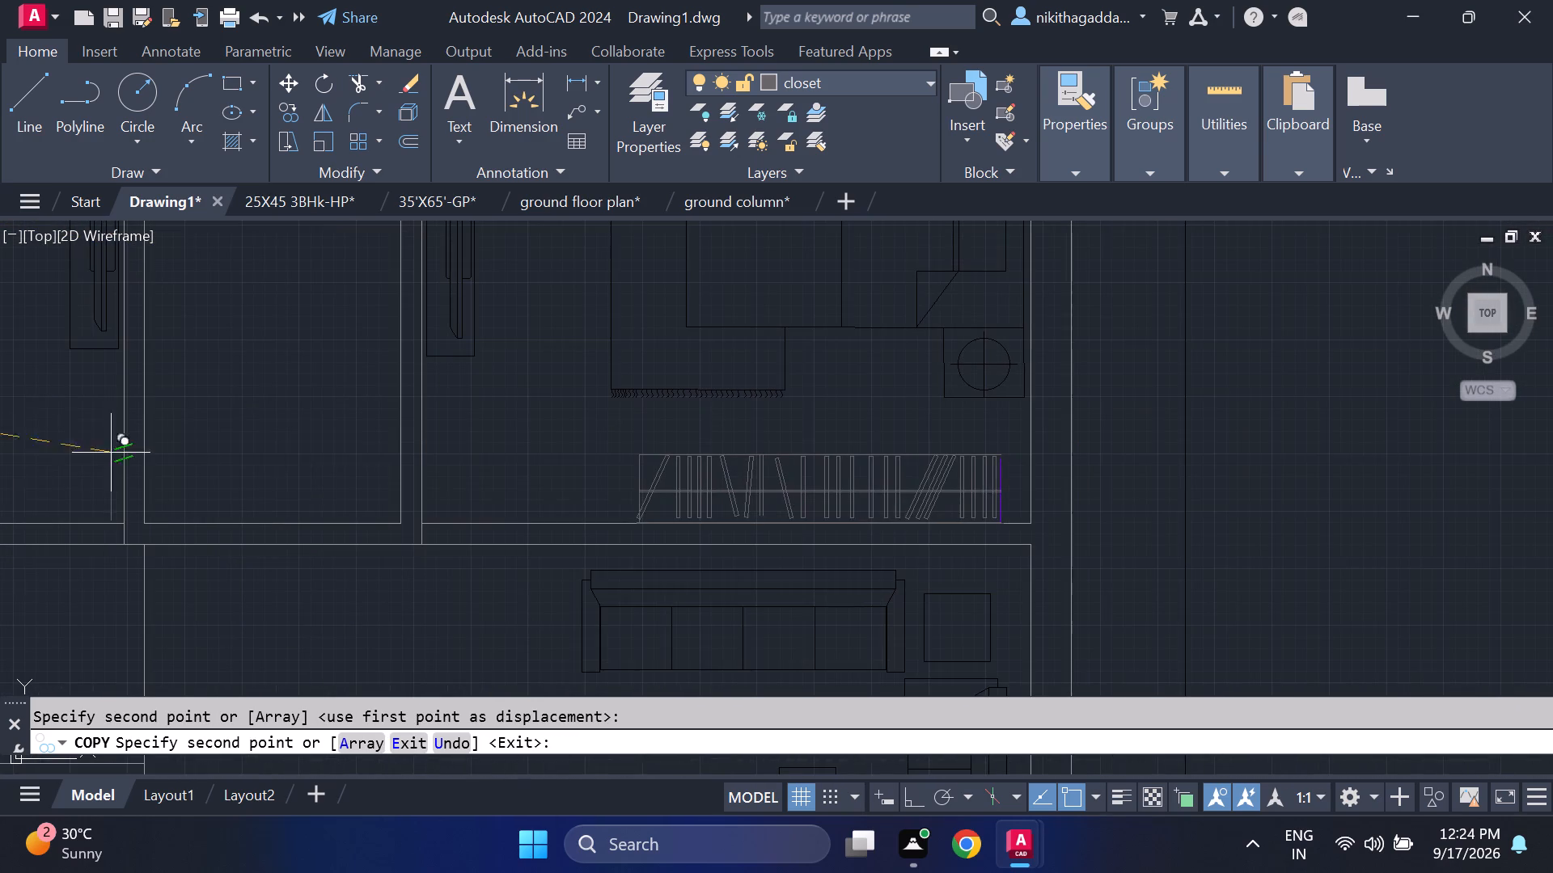
{"action": "scroll", "coordinate": [991, 494], "scroll_direction": "up", "scroll_amount": 3}
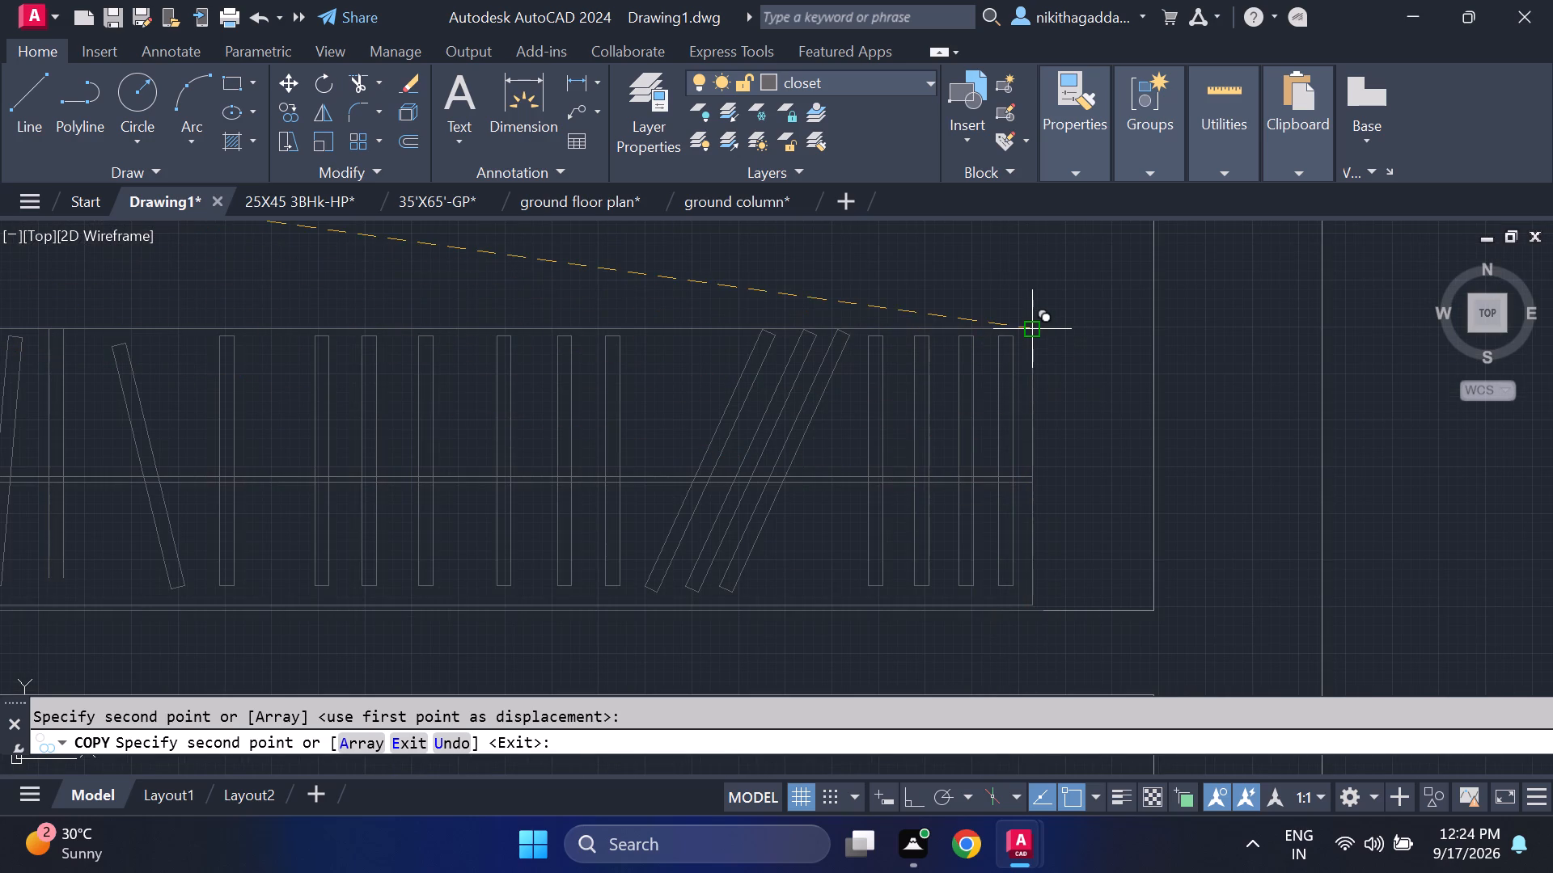
{"action": "left_click", "coordinate": [1035, 328]}
{"action": "scroll", "coordinate": [1264, 424], "scroll_direction": "down", "scroll_amount": 4}
{"action": "key", "text": "Escape"}
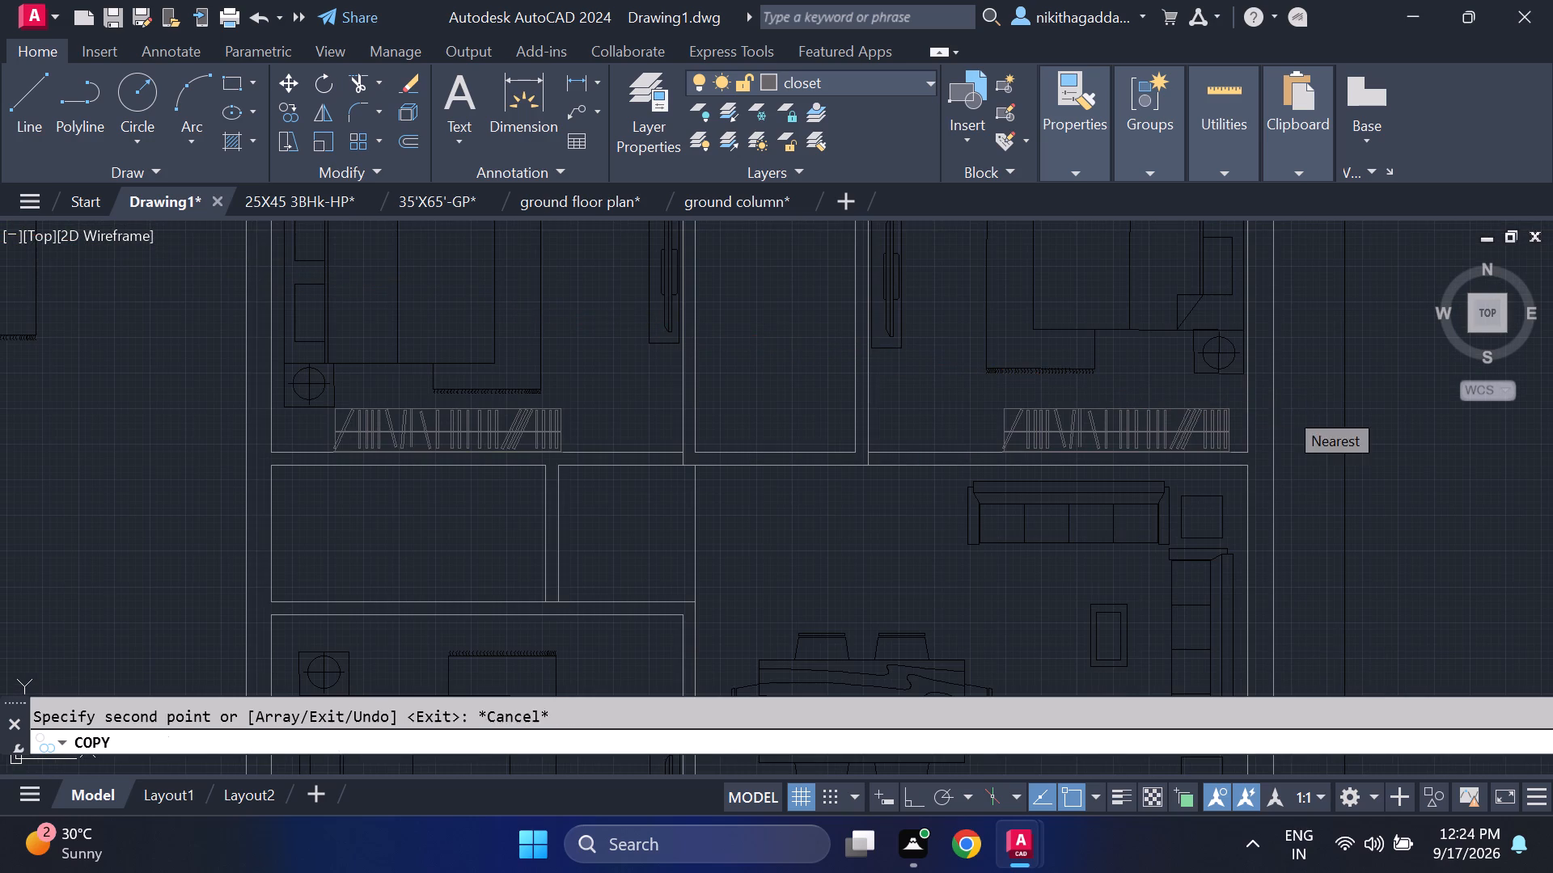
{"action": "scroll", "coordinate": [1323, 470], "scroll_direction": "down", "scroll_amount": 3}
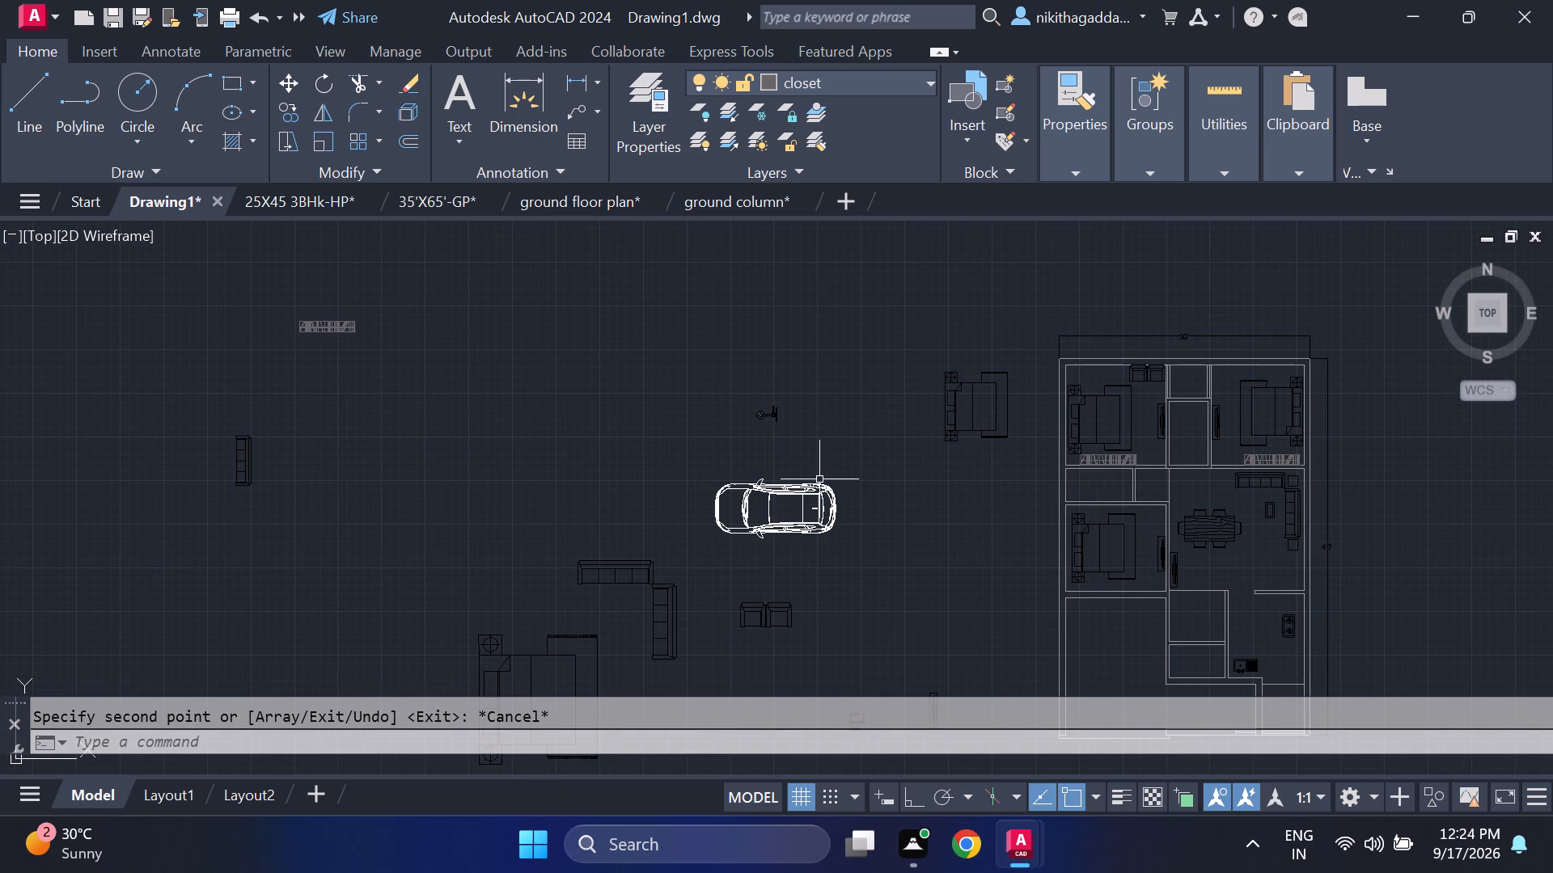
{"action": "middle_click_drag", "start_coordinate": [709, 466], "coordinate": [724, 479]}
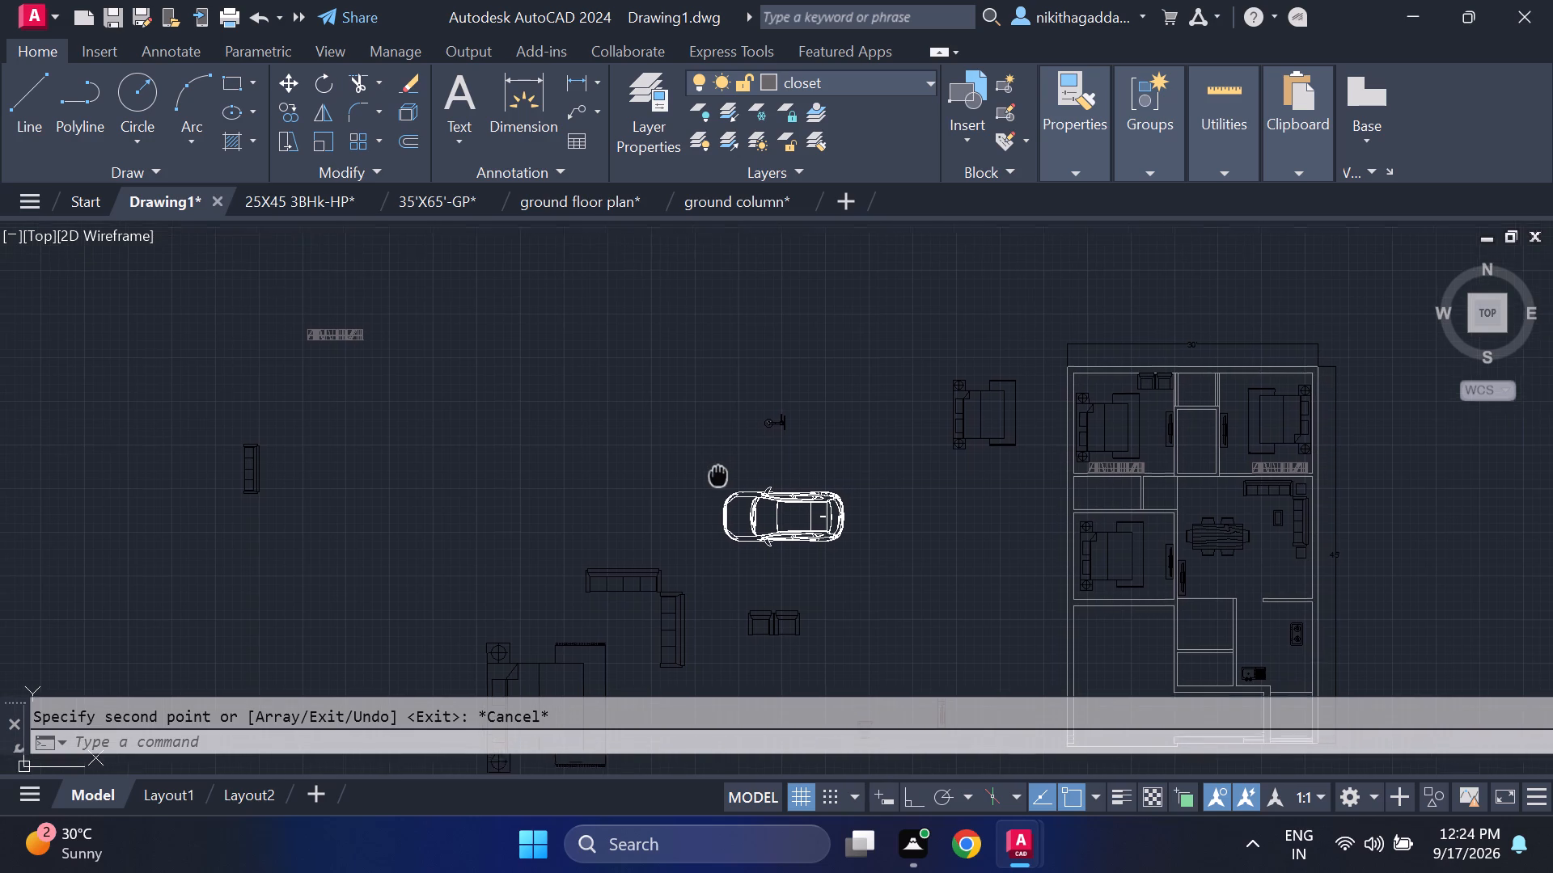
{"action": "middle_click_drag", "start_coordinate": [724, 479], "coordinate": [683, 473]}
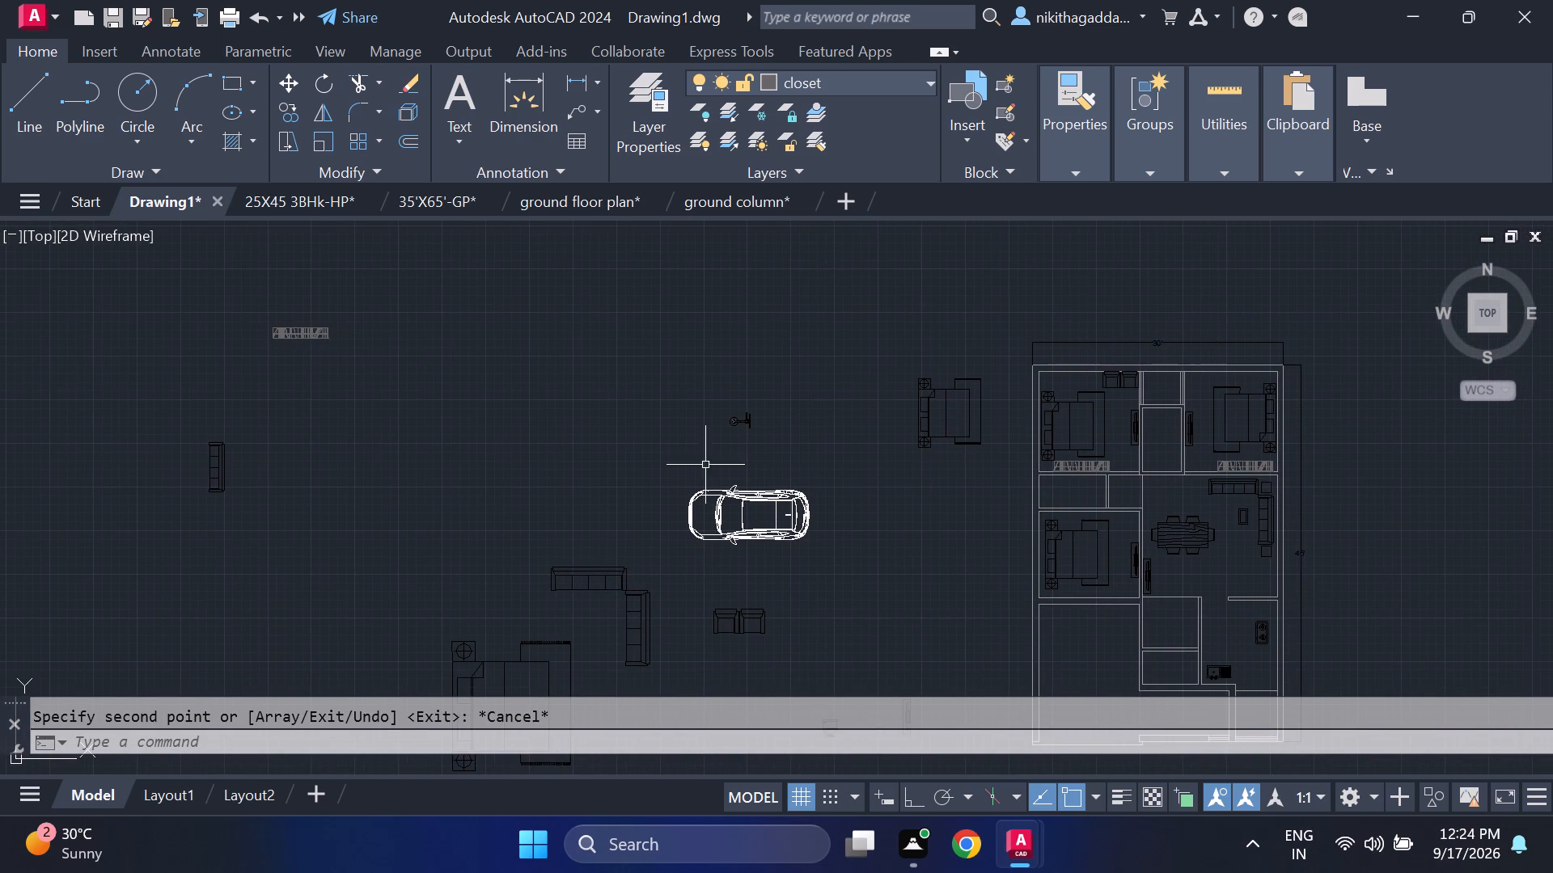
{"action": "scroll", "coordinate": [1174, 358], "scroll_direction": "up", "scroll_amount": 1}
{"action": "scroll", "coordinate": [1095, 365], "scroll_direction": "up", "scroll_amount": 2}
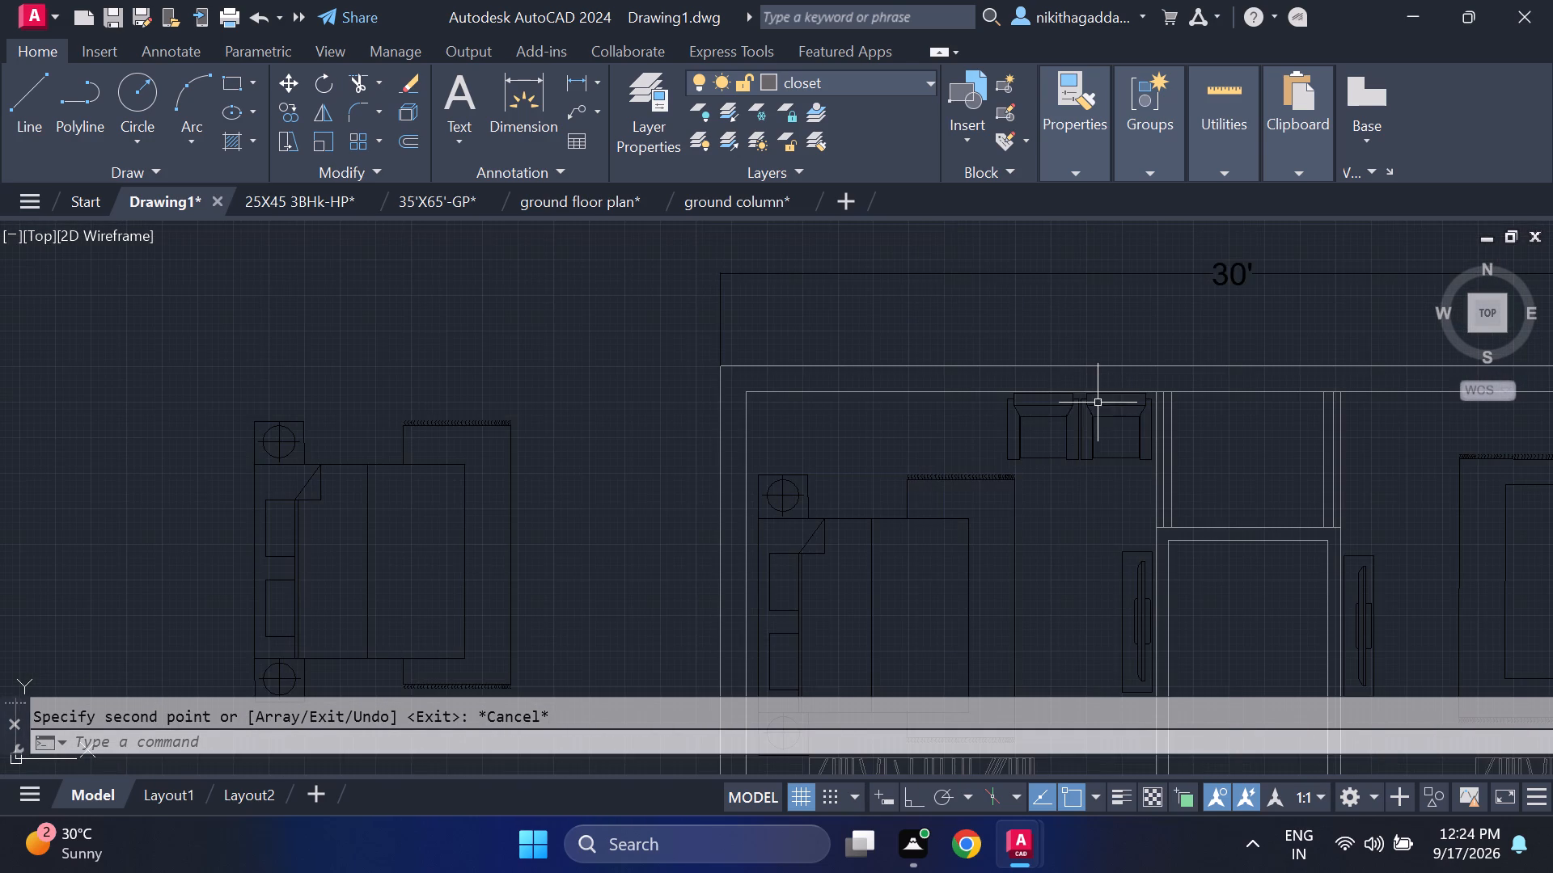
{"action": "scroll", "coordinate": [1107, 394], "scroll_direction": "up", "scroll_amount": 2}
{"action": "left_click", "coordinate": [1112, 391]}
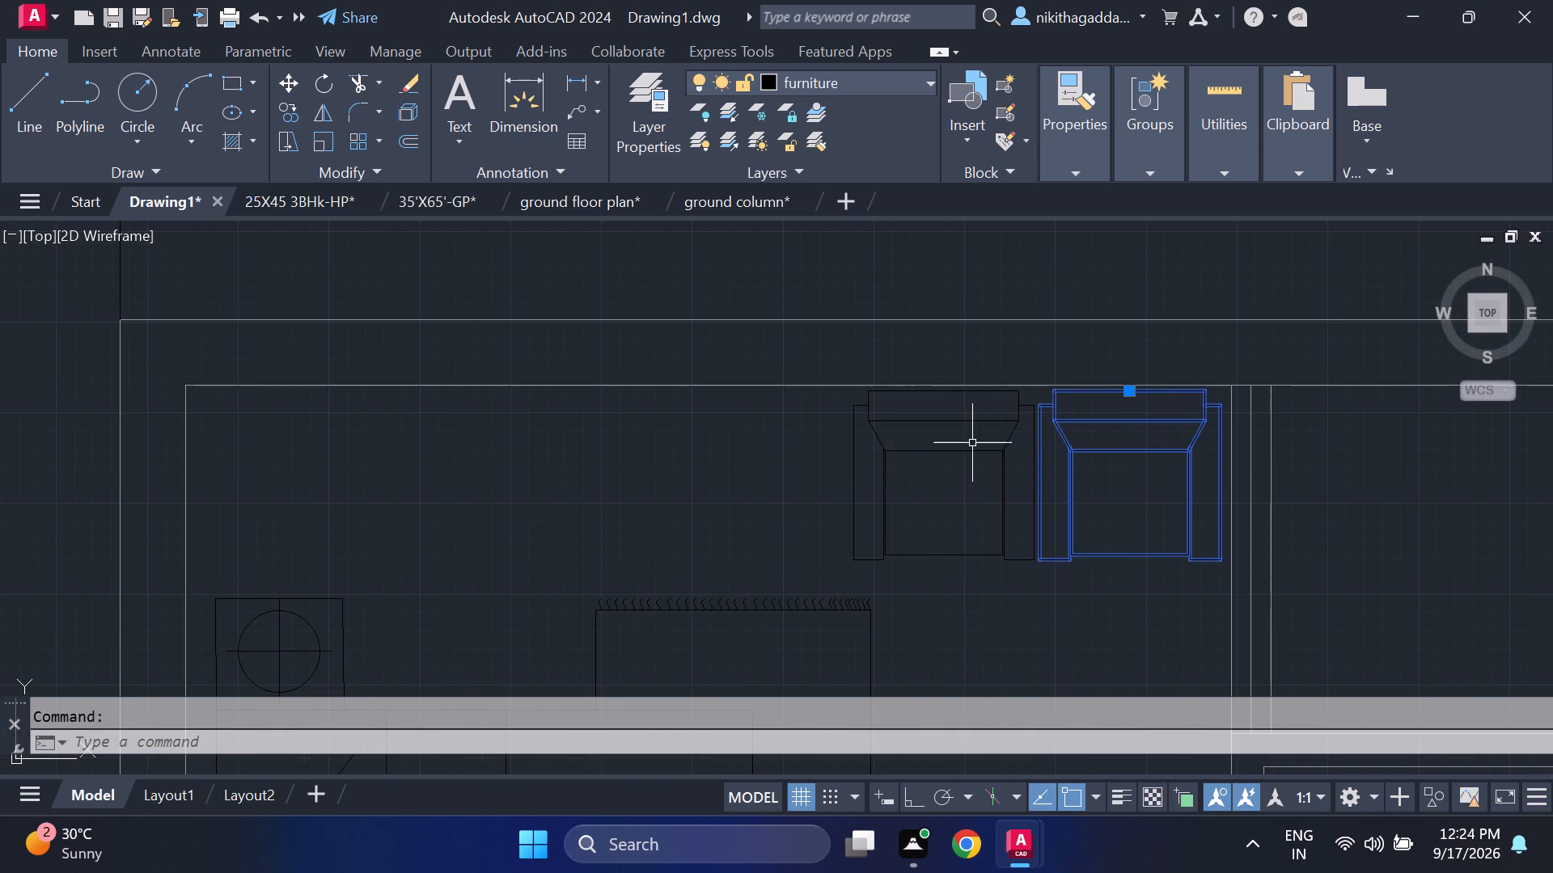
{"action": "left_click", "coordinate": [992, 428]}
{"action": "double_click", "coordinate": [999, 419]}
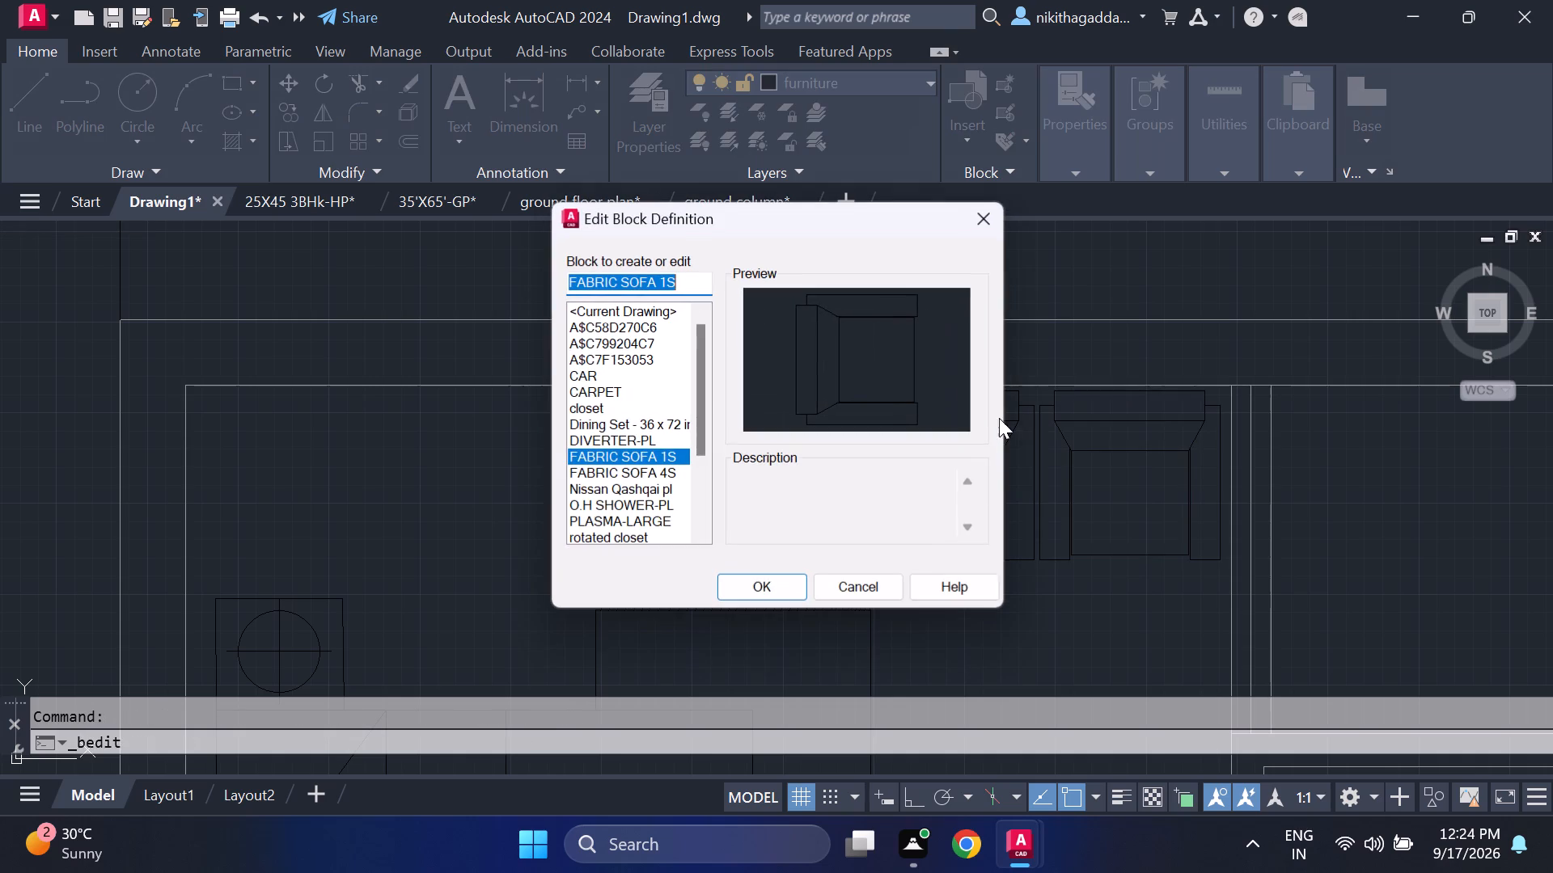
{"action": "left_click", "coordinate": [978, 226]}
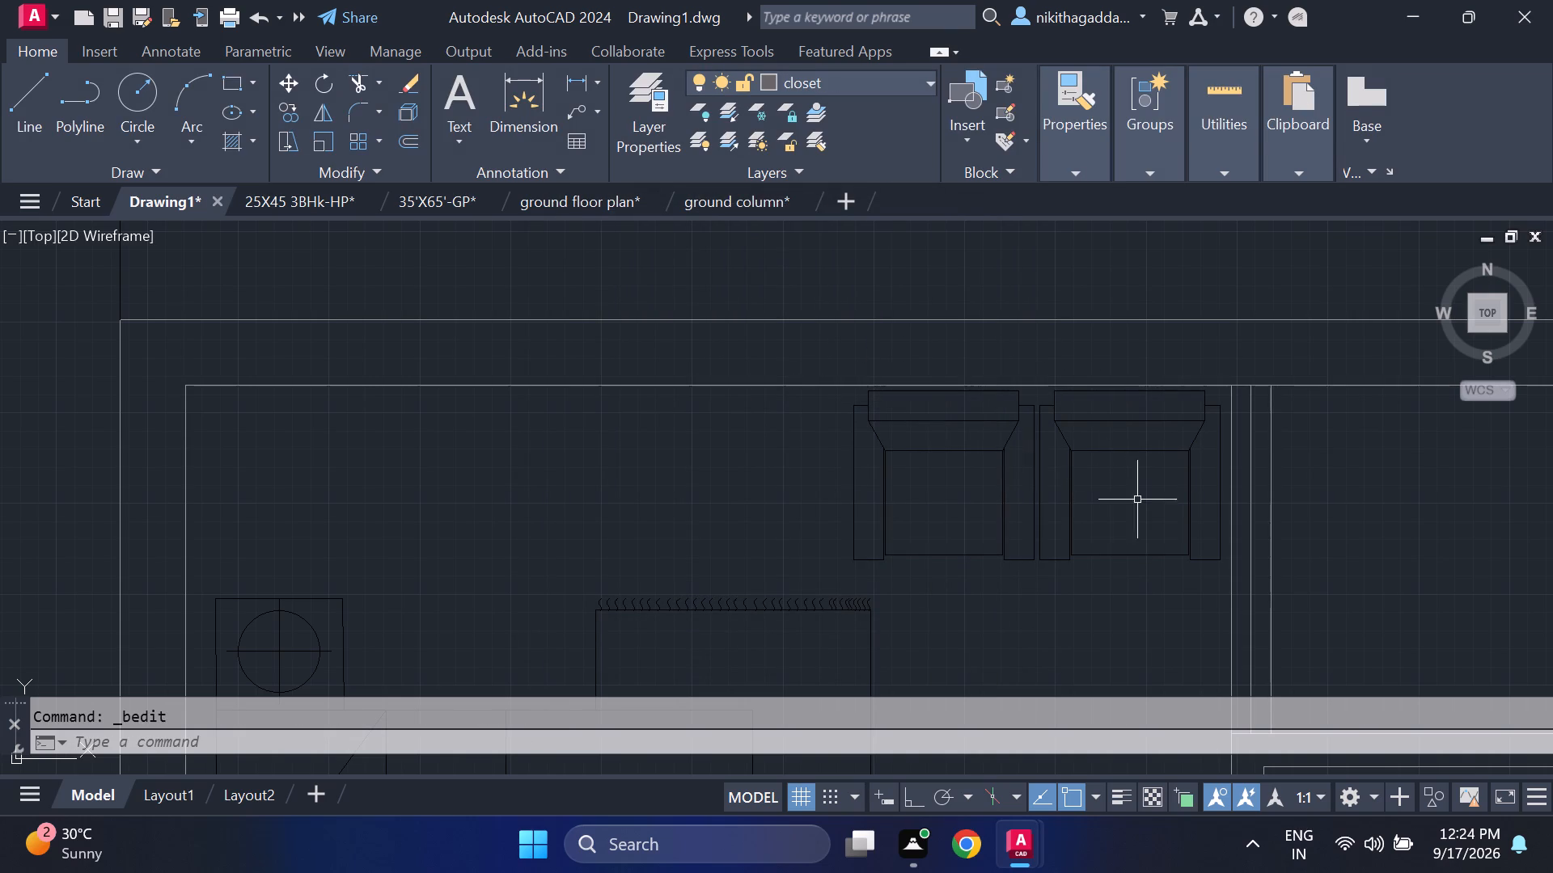
Copy the two armchairs from the top-left bedroom into the top-left corner of the top-right bedroom, against the top wall.
{"action": "left_click_drag", "start_coordinate": [1171, 409], "coordinate": [1158, 420]}
{"action": "left_click", "coordinate": [840, 517]}
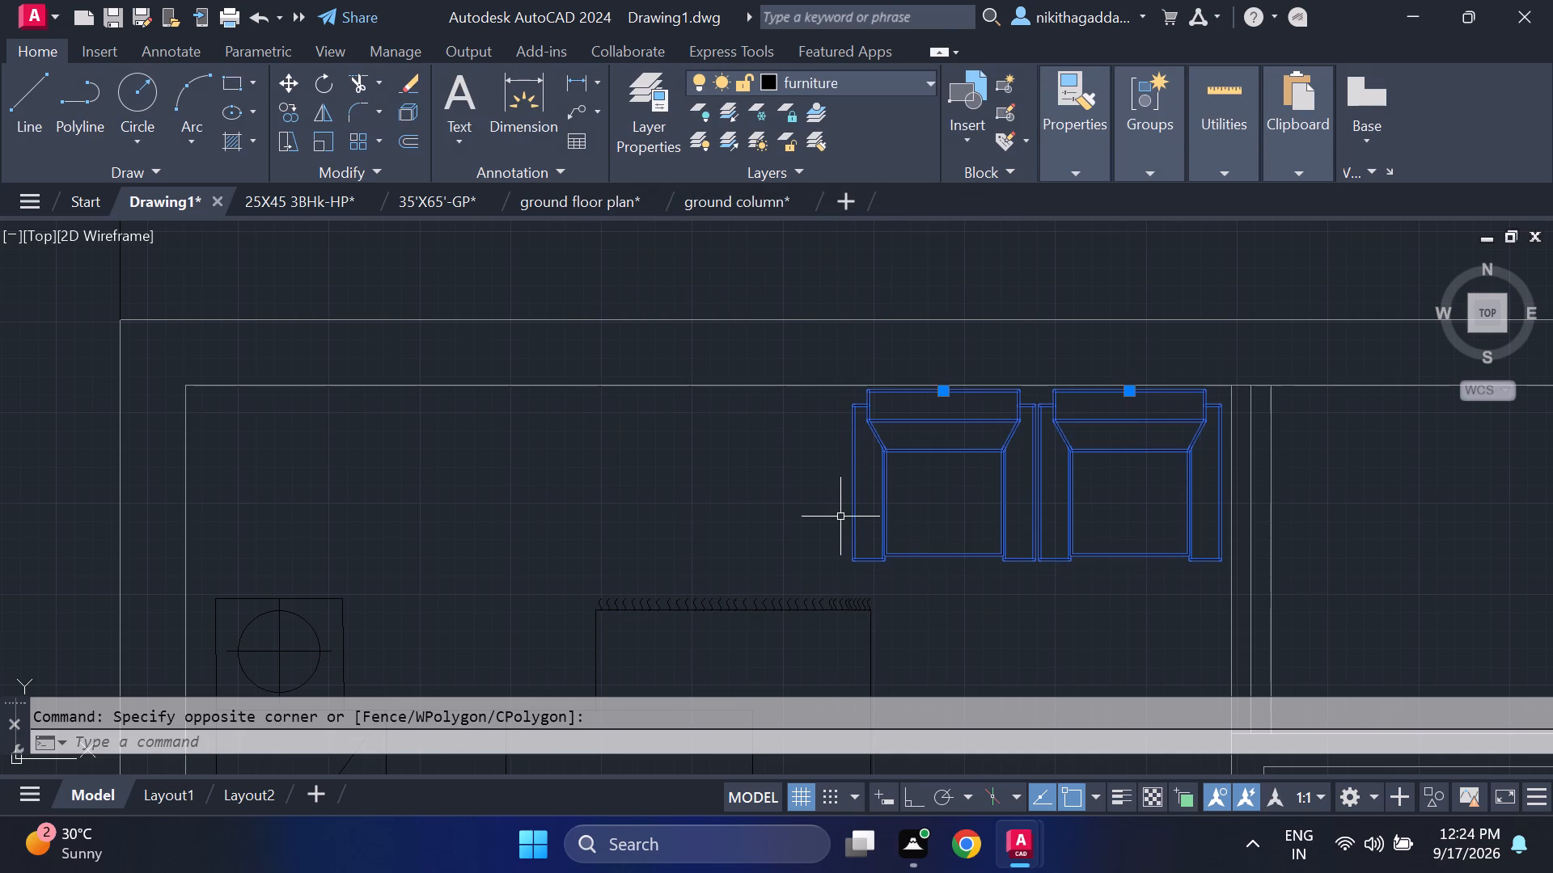
{"action": "type", "text": "co"}
{"action": "key", "text": "Return"}
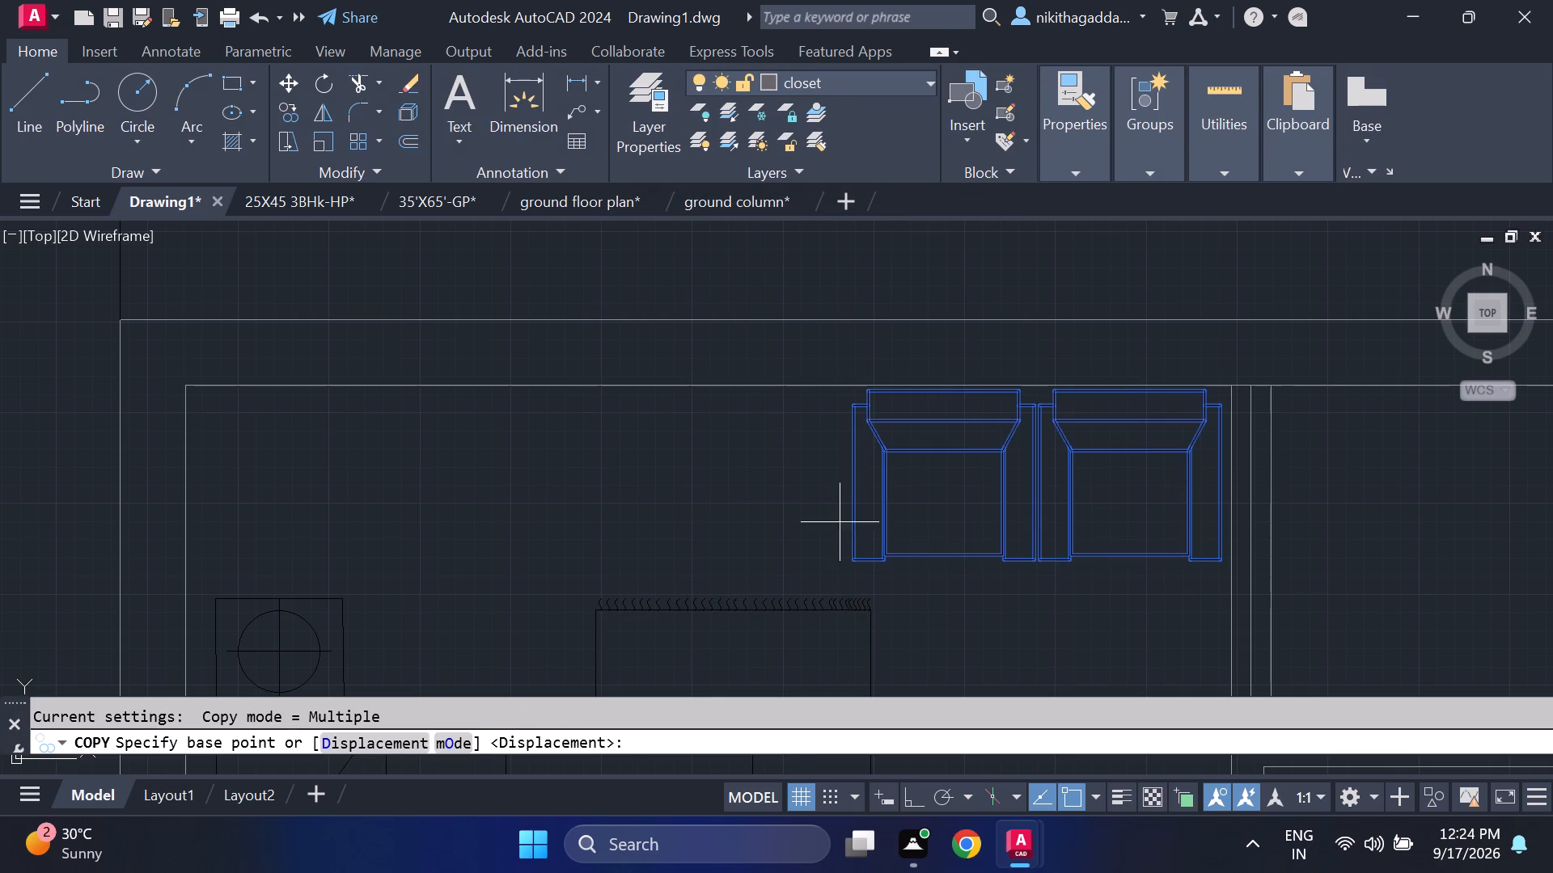
{"action": "left_click", "coordinate": [857, 567]}
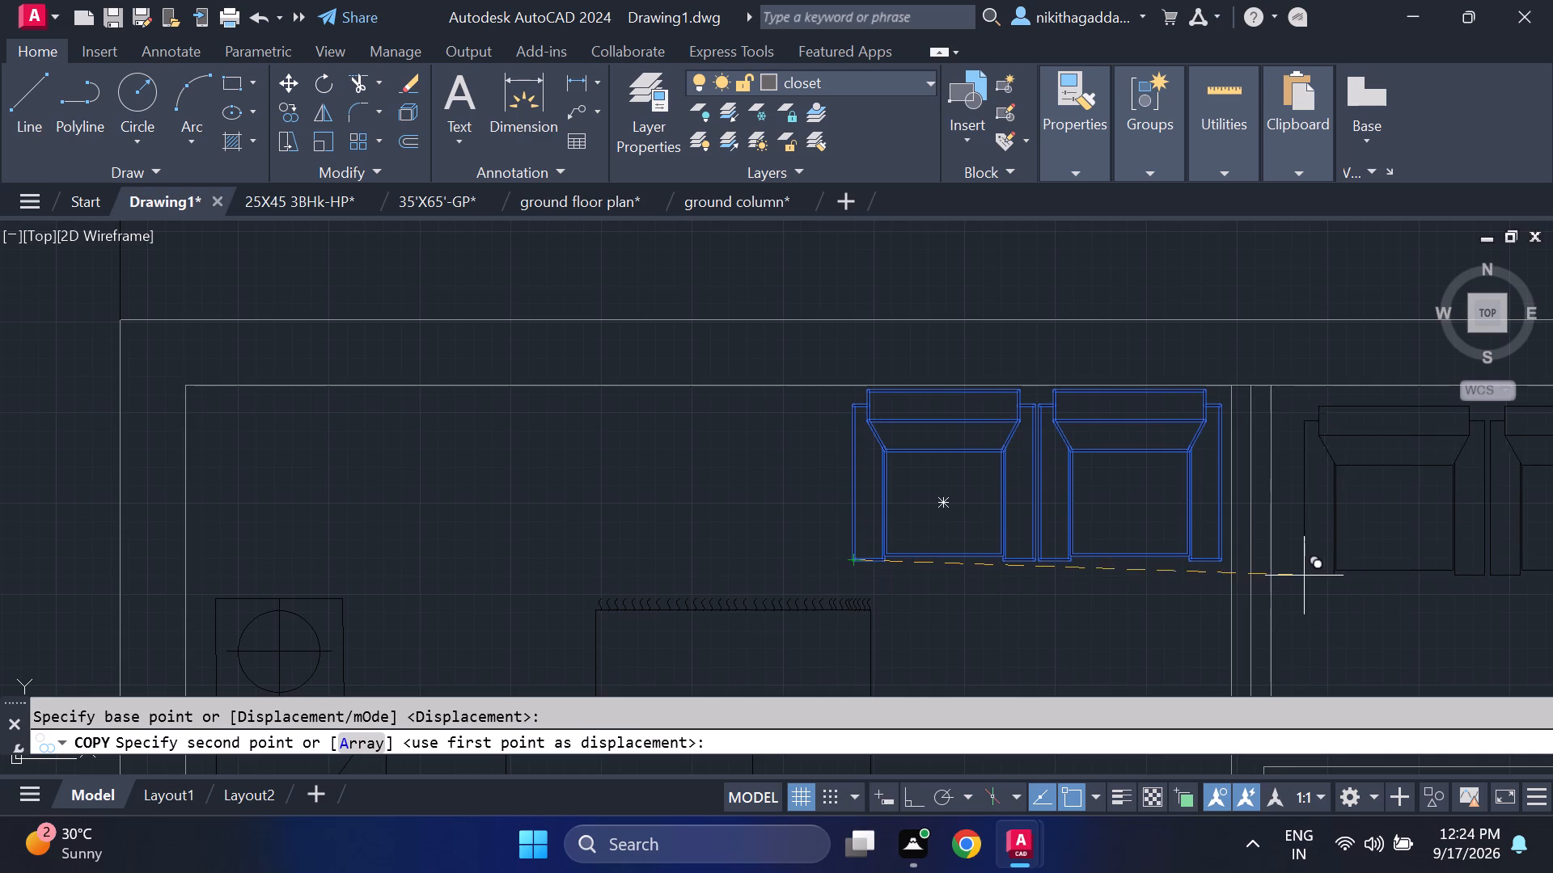
{"action": "middle_click_drag", "start_coordinate": [1252, 585], "coordinate": [453, 548]}
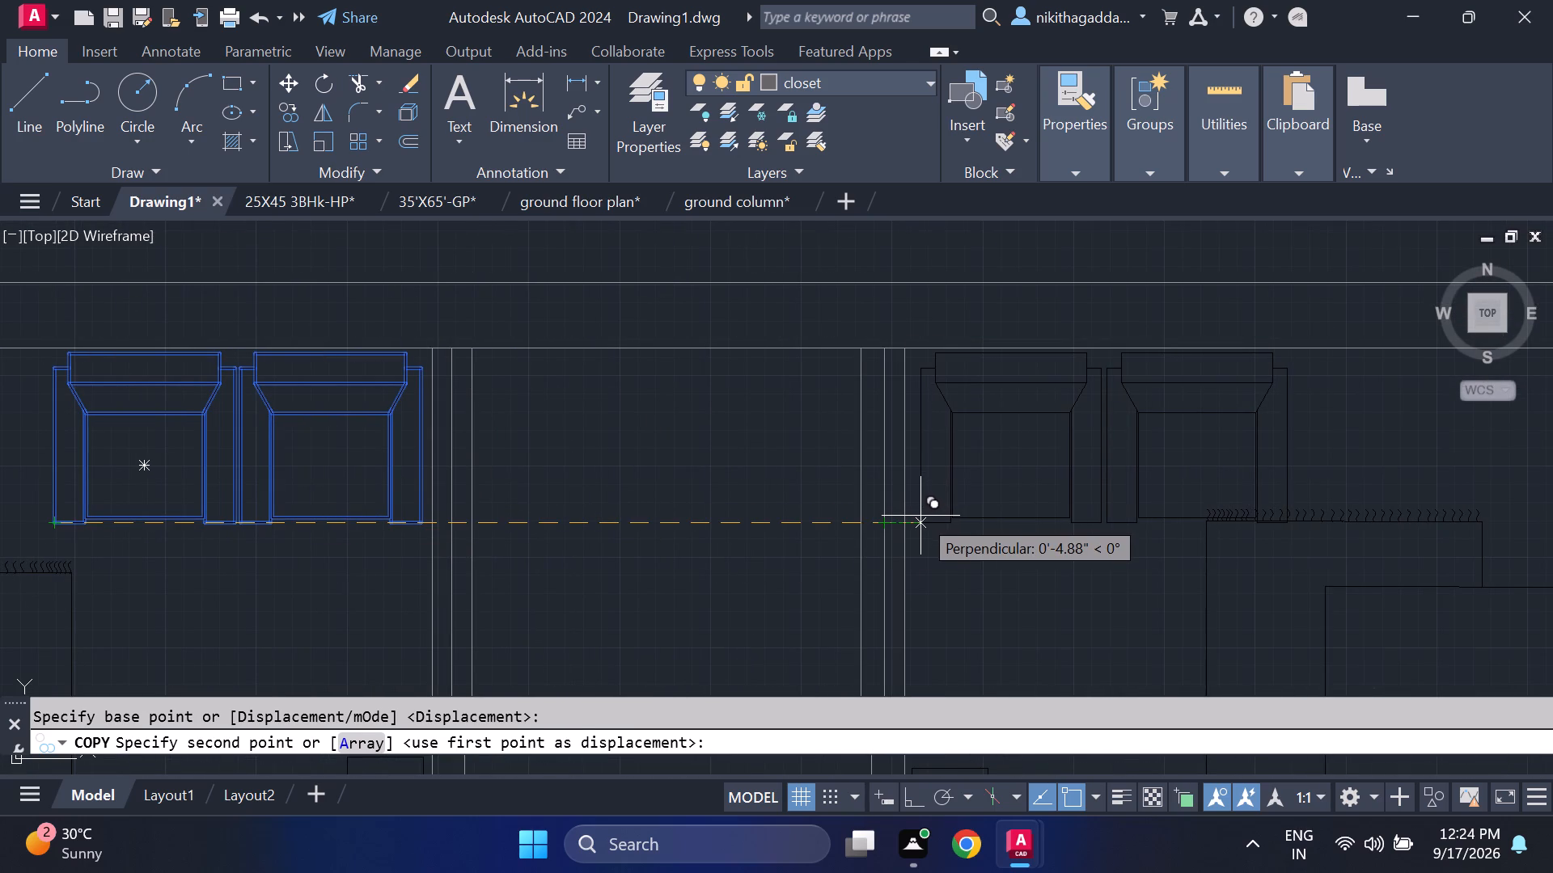
{"action": "left_click", "coordinate": [920, 516]}
{"action": "key", "text": "Escape"}
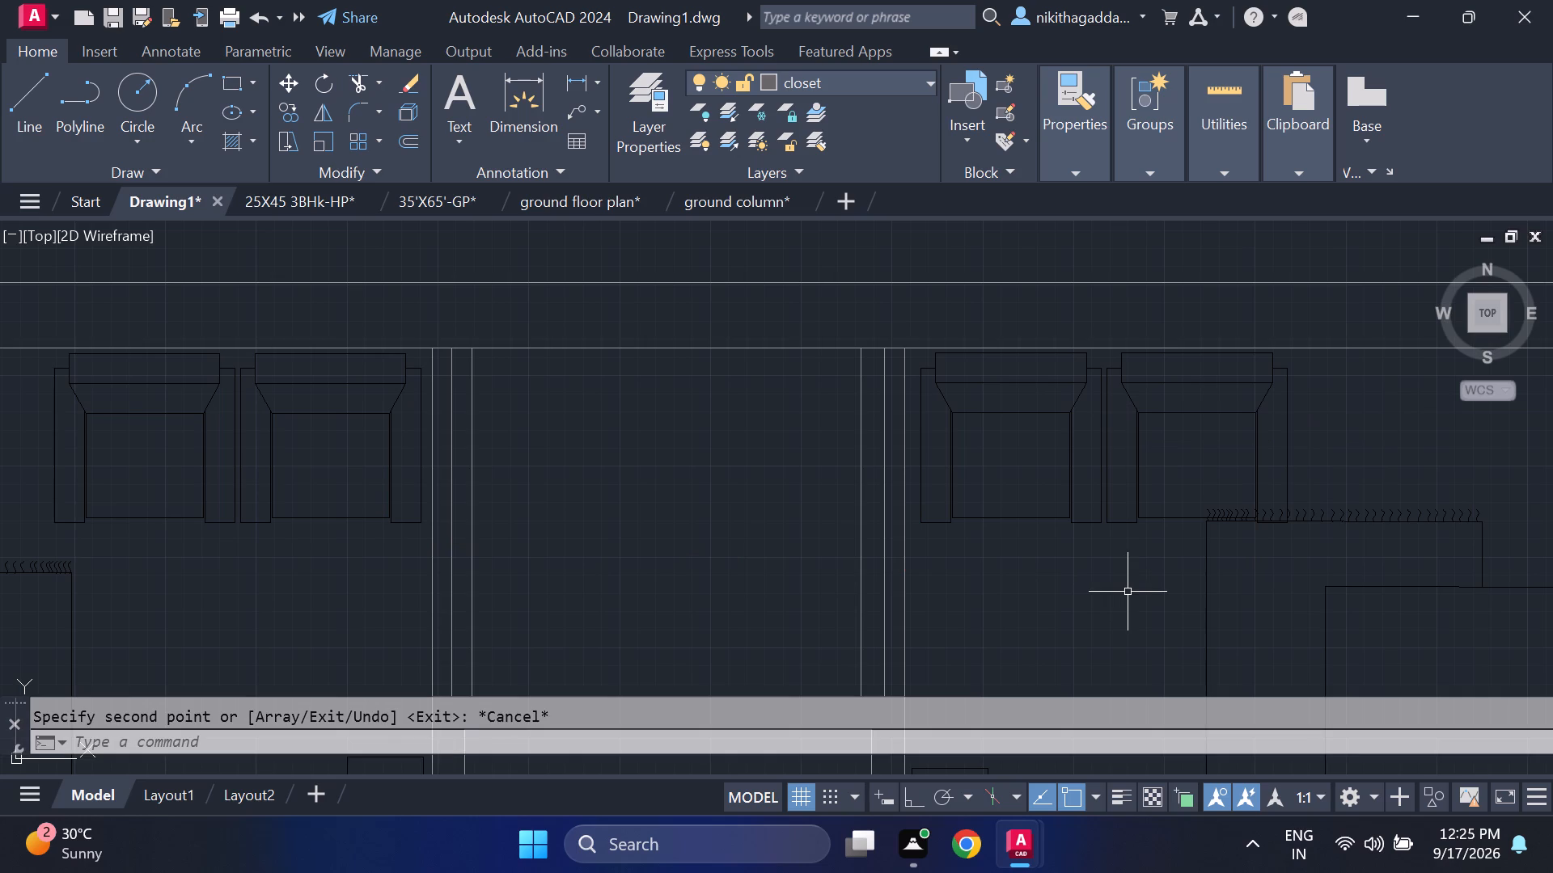
Move the top-right bedroom's bed slightly down, away from the armchairs and towards the wardrobe.
{"action": "scroll", "coordinate": [1135, 587], "scroll_direction": "down", "scroll_amount": 2}
{"action": "middle_click_drag", "start_coordinate": [1228, 633], "coordinate": [1224, 620]}
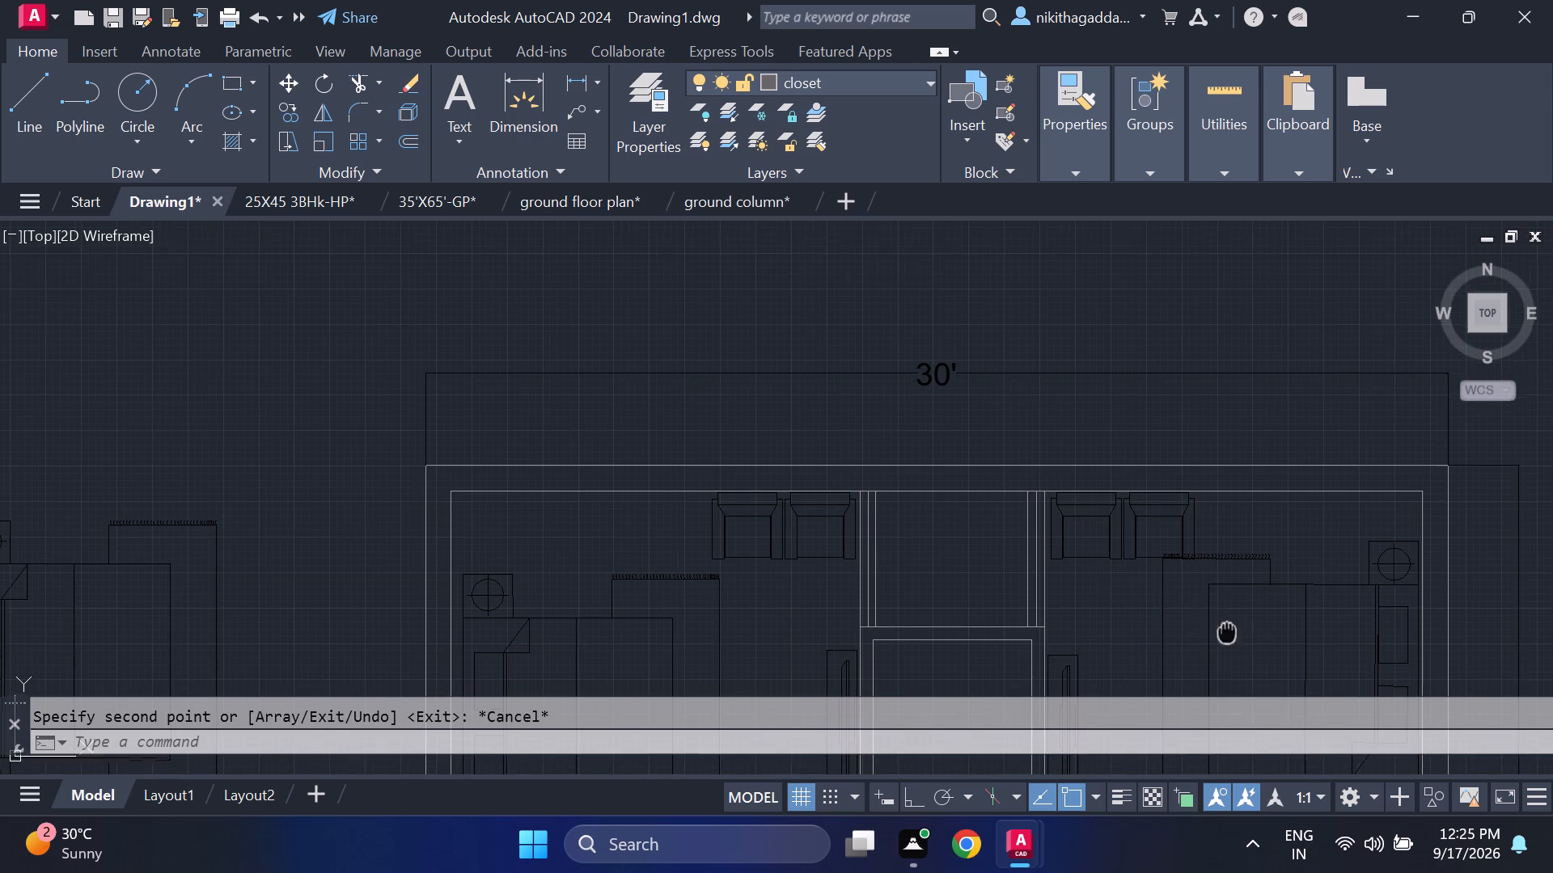
{"action": "middle_click_drag", "start_coordinate": [1224, 620], "coordinate": [1160, 424]}
{"action": "left_click", "coordinate": [1251, 339]}
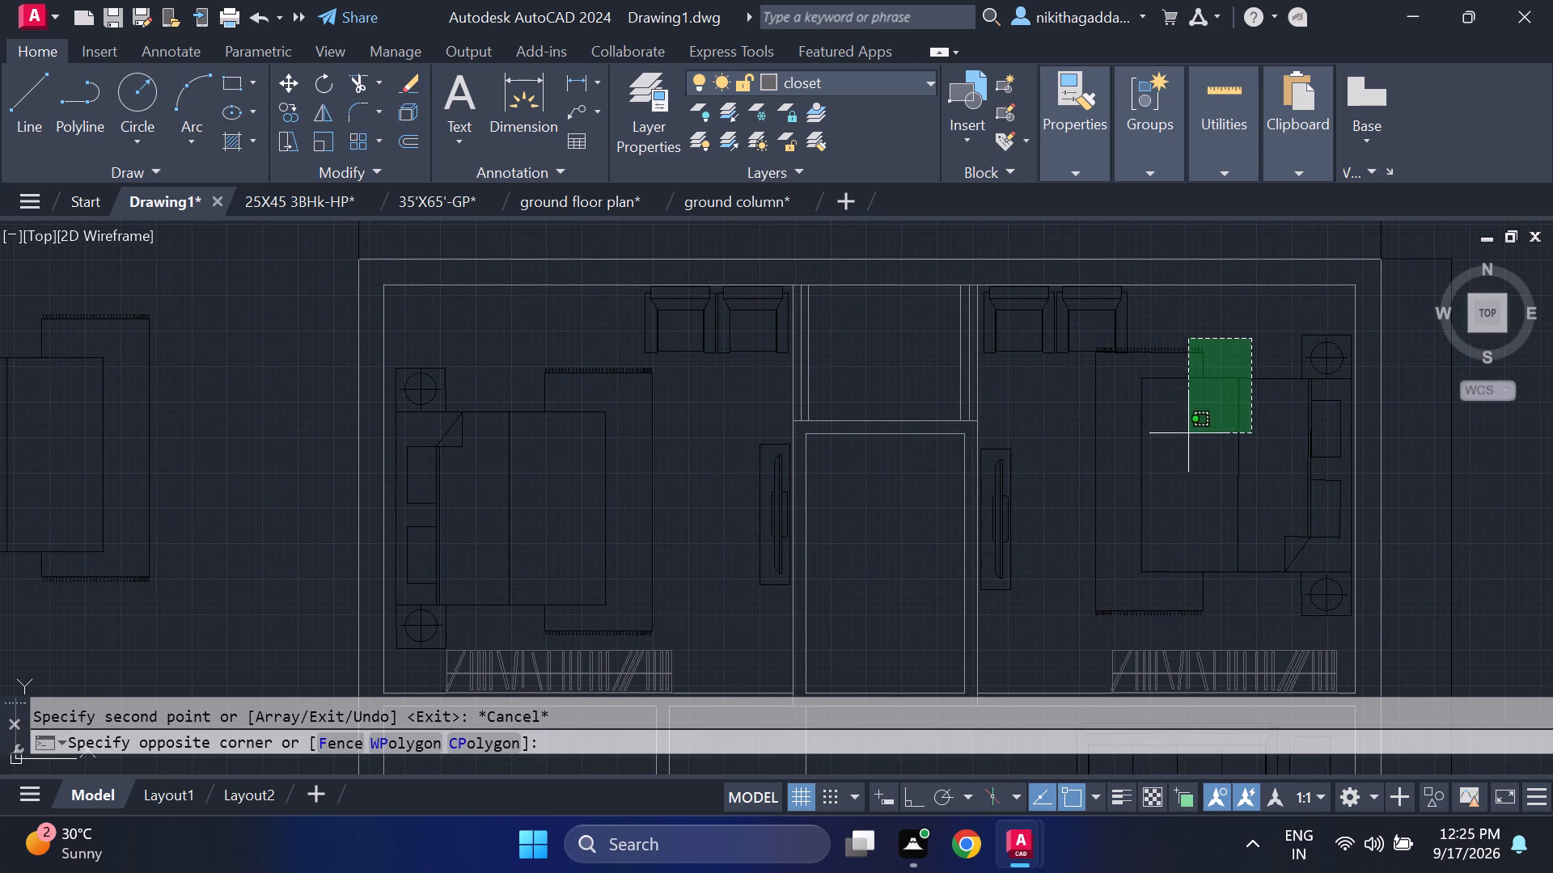
{"action": "left_click", "coordinate": [1174, 479]}
{"action": "key", "text": "comma"}
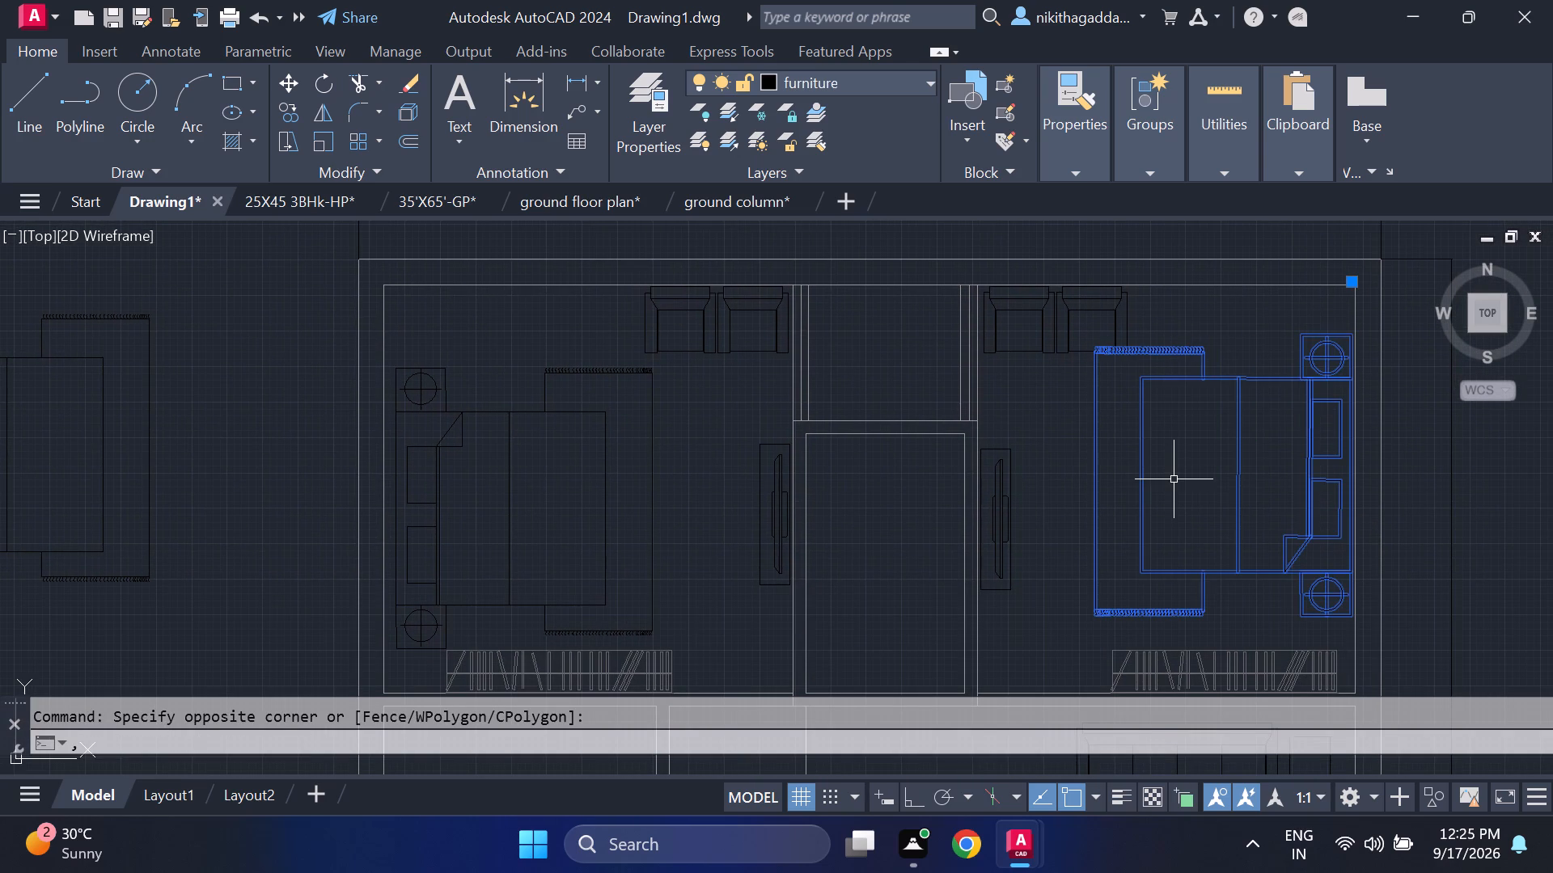
{"action": "key", "text": "BackSpace"}
{"action": "key", "text": "m"}
{"action": "key", "text": "Return"}
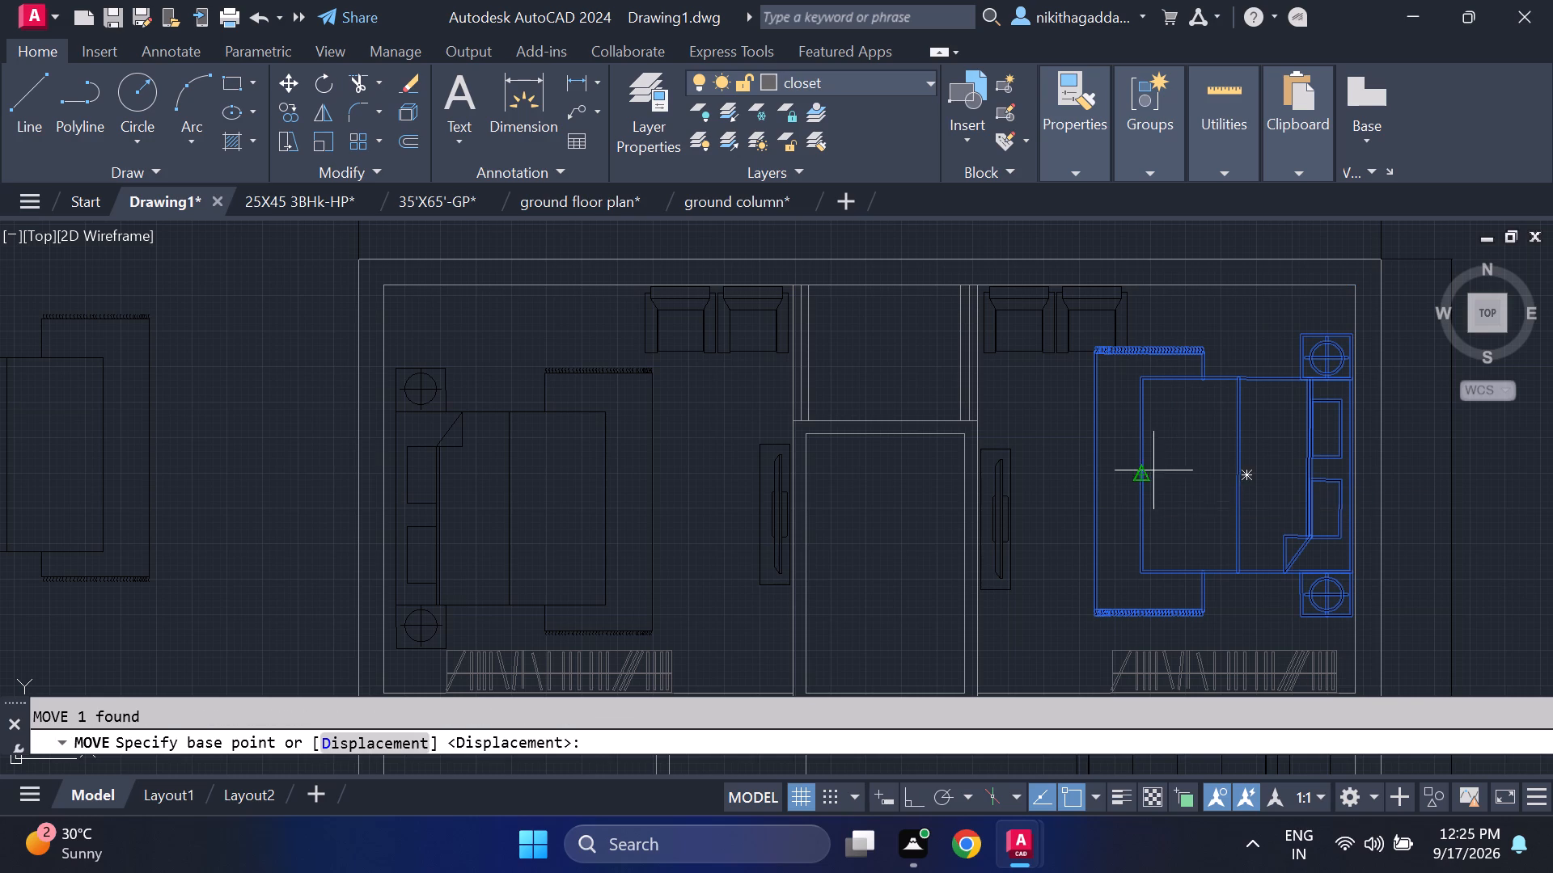
{"action": "left_click", "coordinate": [1256, 467]}
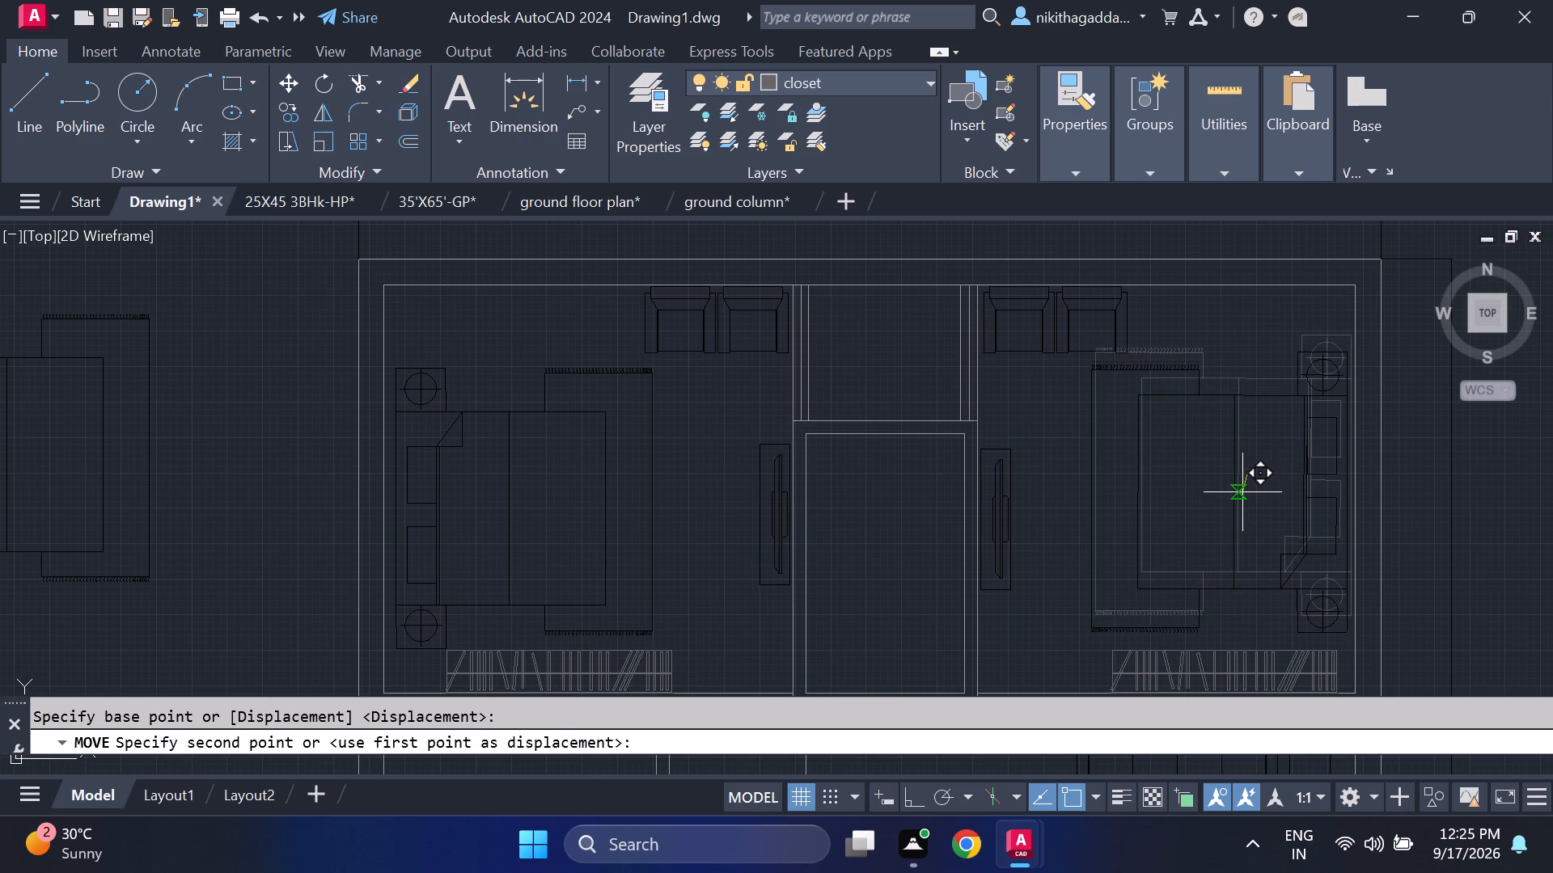
{"action": "left_click", "coordinate": [1242, 488]}
Scale down the top-right bedroom's bed, using the middle of its headboard edge as the base point.
{"action": "middle_click_drag", "start_coordinate": [1268, 508], "coordinate": [1271, 469]}
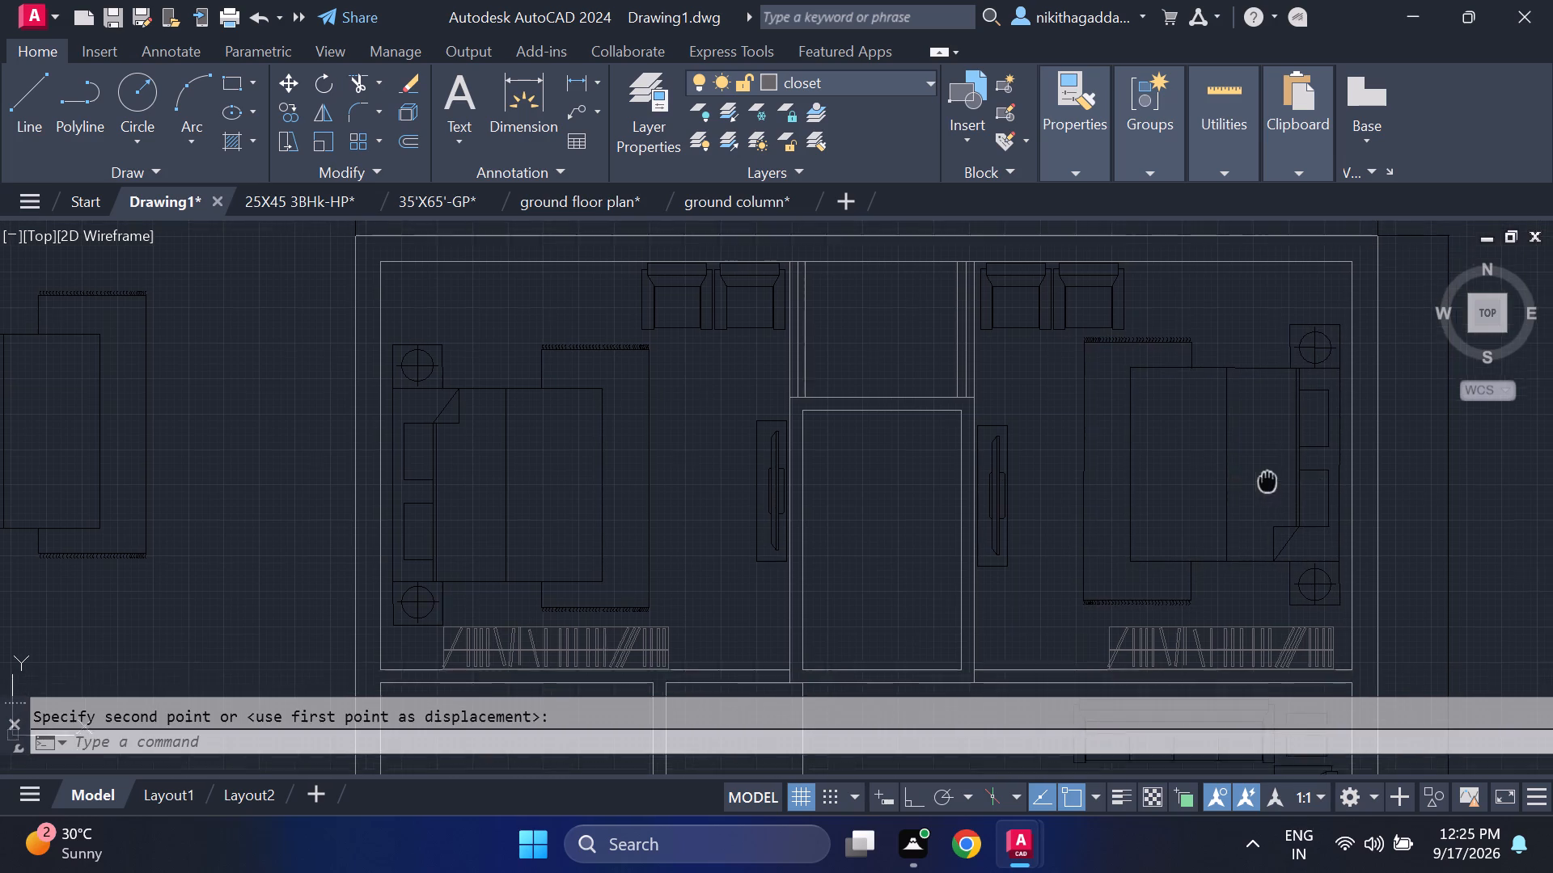
{"action": "middle_click_drag", "start_coordinate": [1271, 469], "coordinate": [1291, 339]}
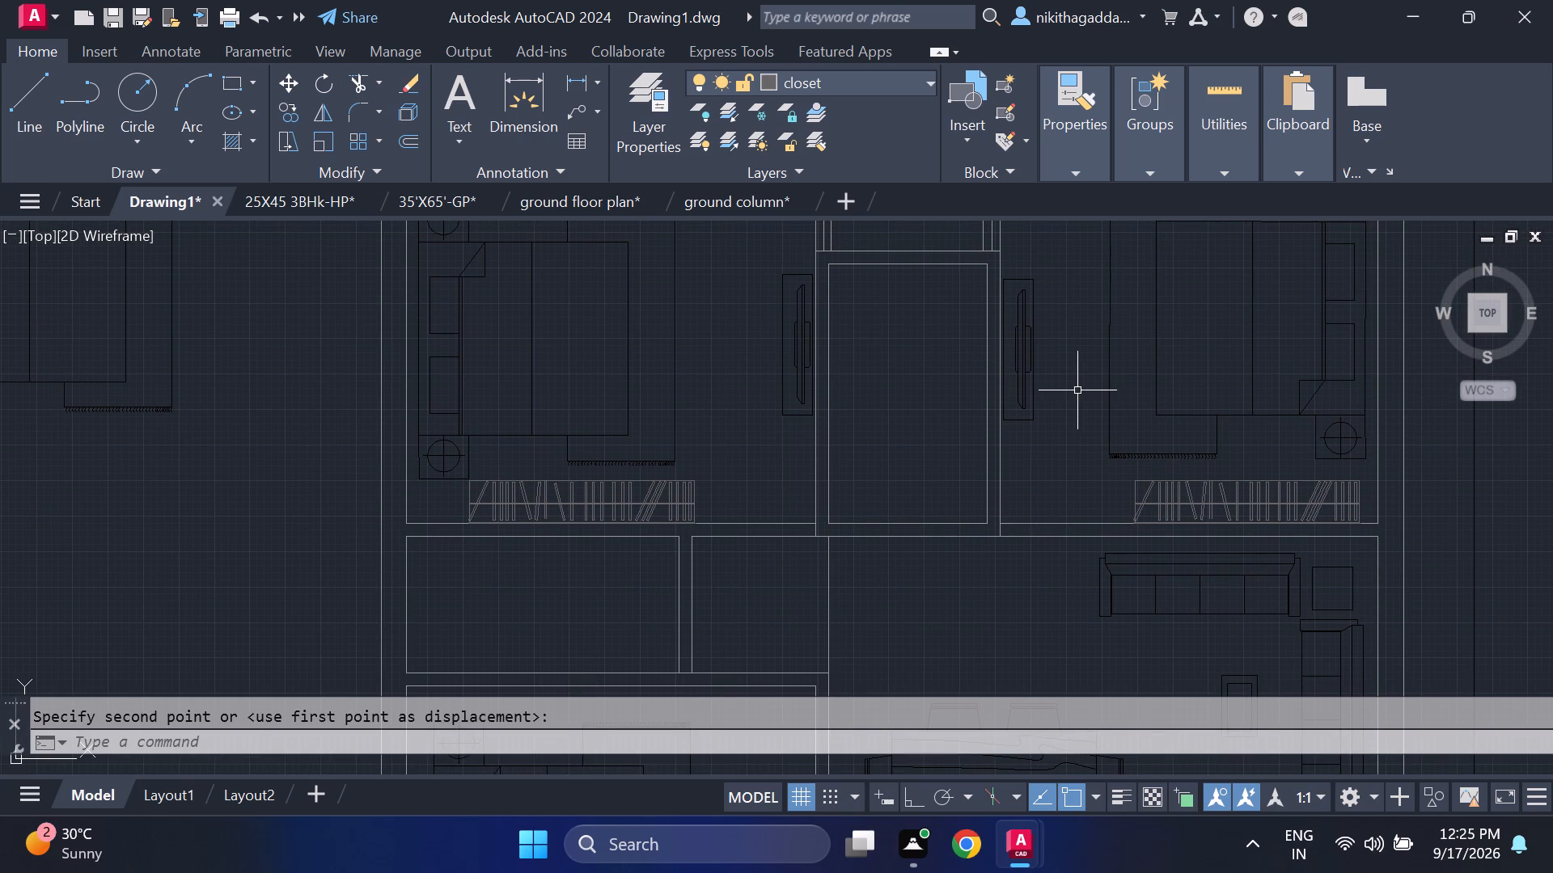
{"action": "scroll", "coordinate": [1068, 377], "scroll_direction": "down", "scroll_amount": 3}
{"action": "scroll", "coordinate": [1094, 368], "scroll_direction": "up", "scroll_amount": 3}
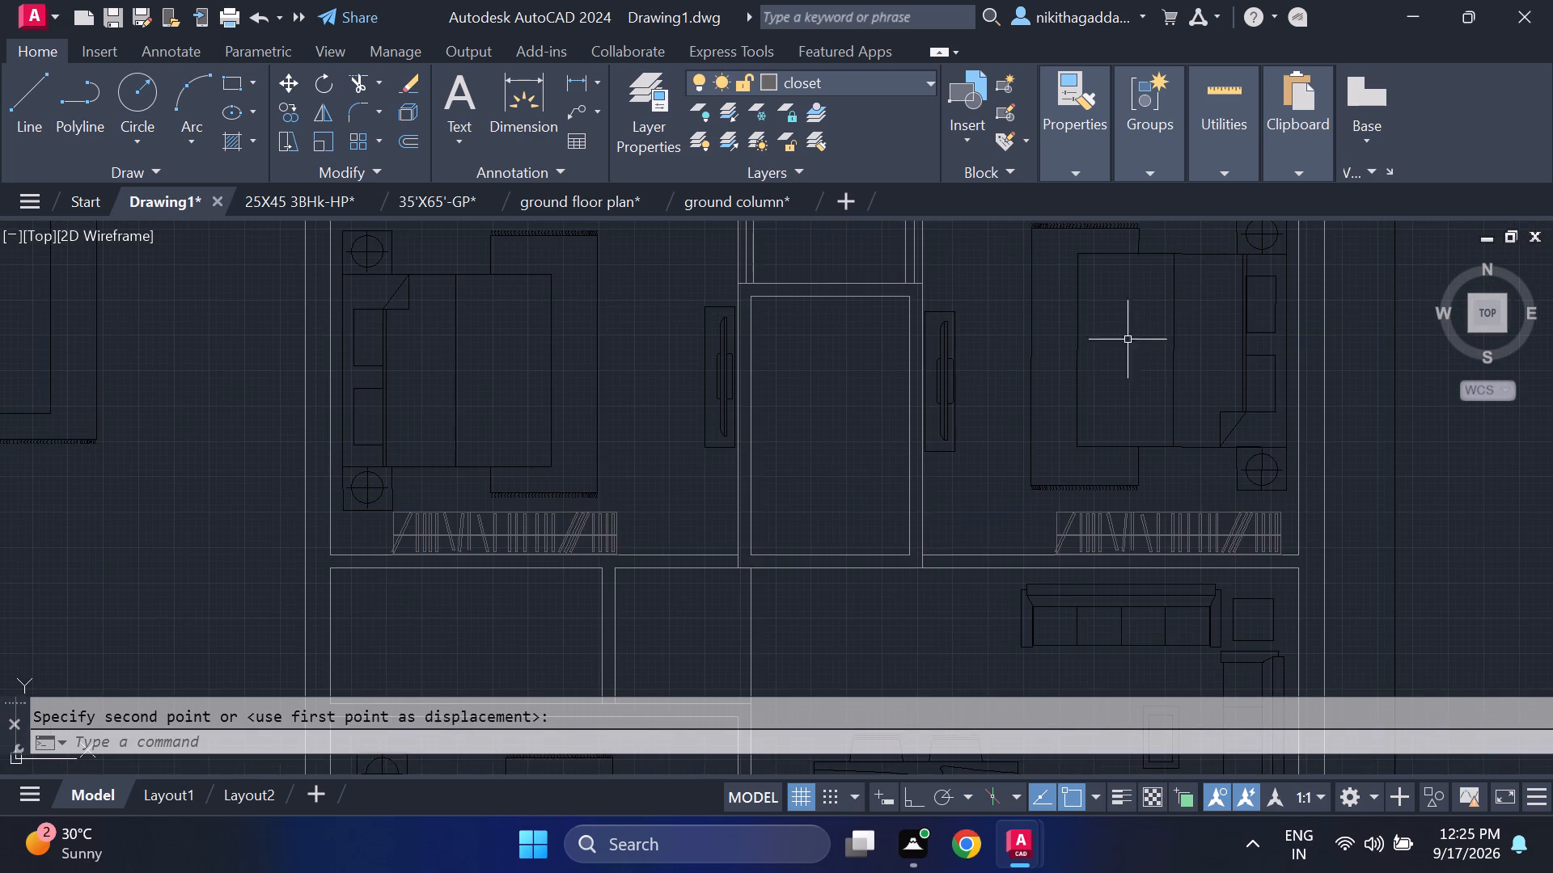
{"action": "middle_click_drag", "start_coordinate": [1166, 284], "coordinate": [1159, 348]}
{"action": "left_click", "coordinate": [1180, 288]}
{"action": "left_click", "coordinate": [1058, 425]}
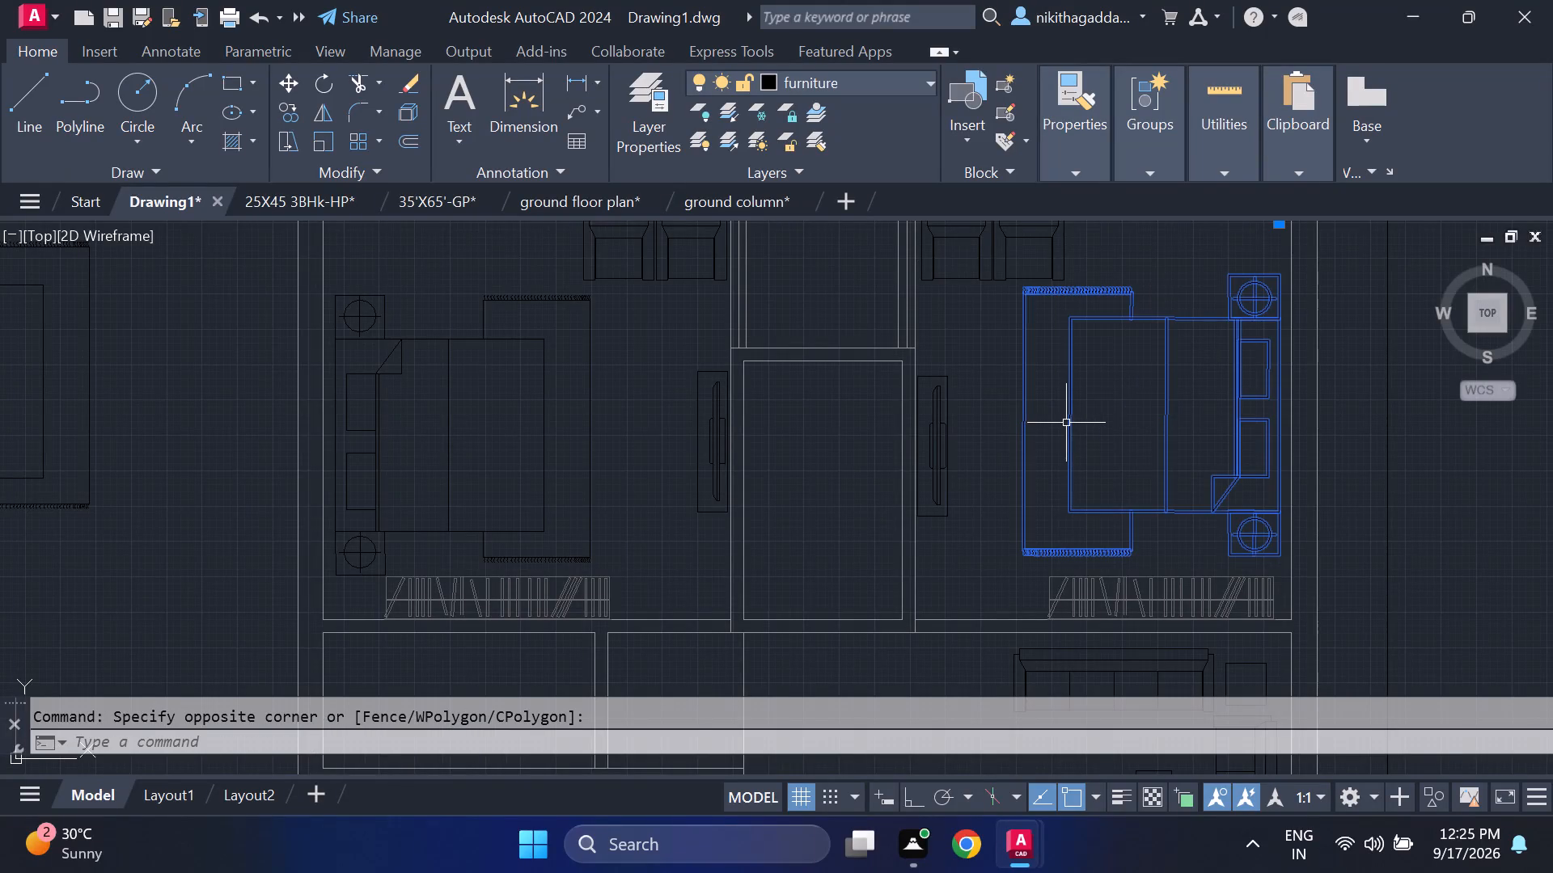
{"action": "type", "text": "scale"}
{"action": "key", "text": "Return"}
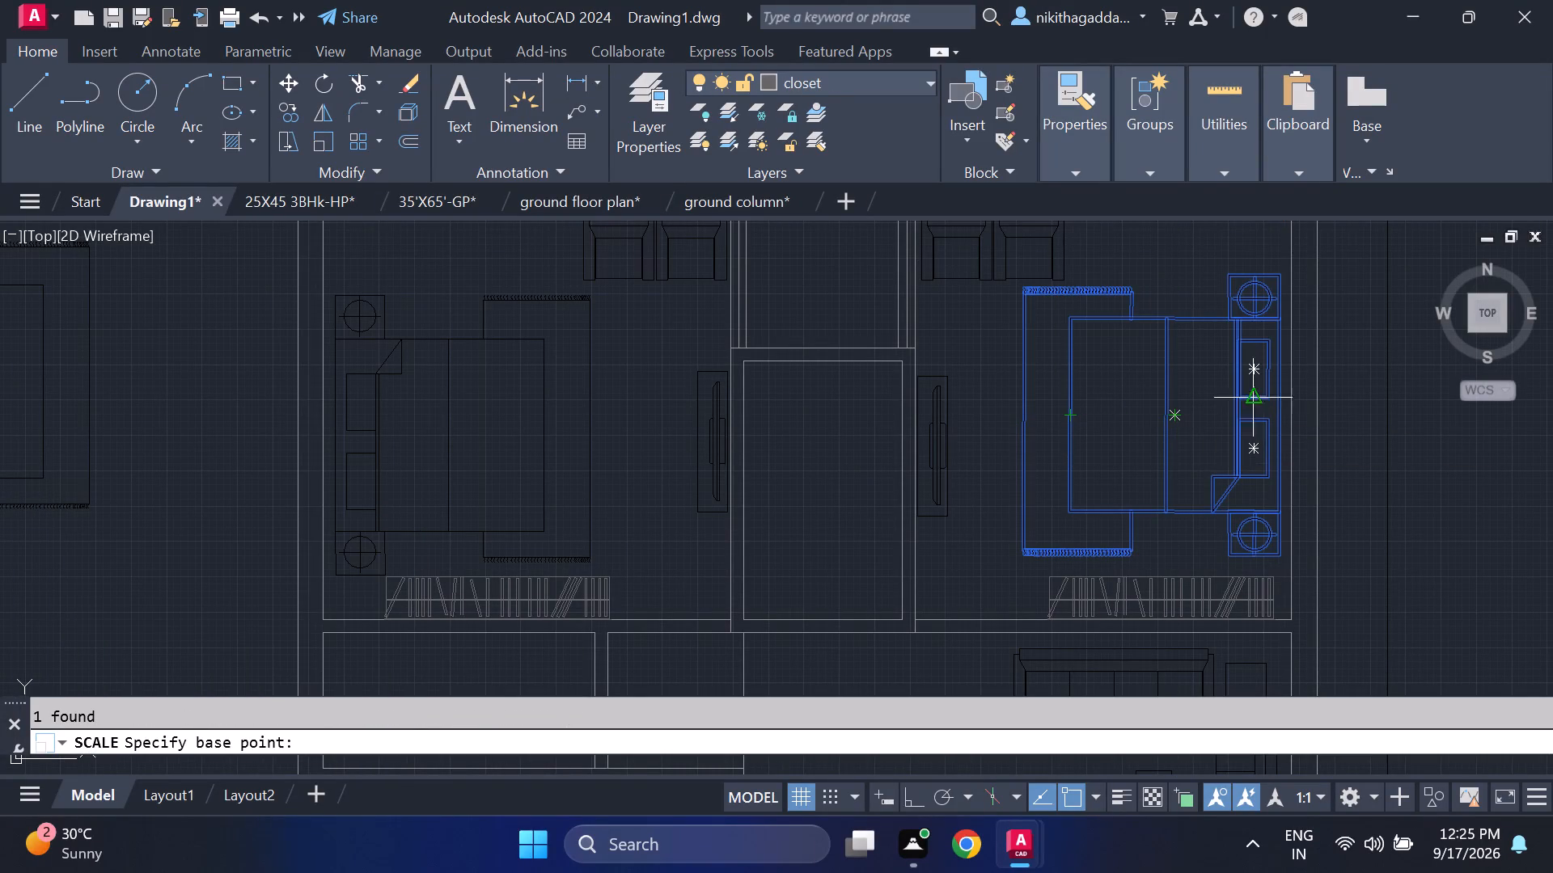
{"action": "left_click", "coordinate": [1280, 410]}
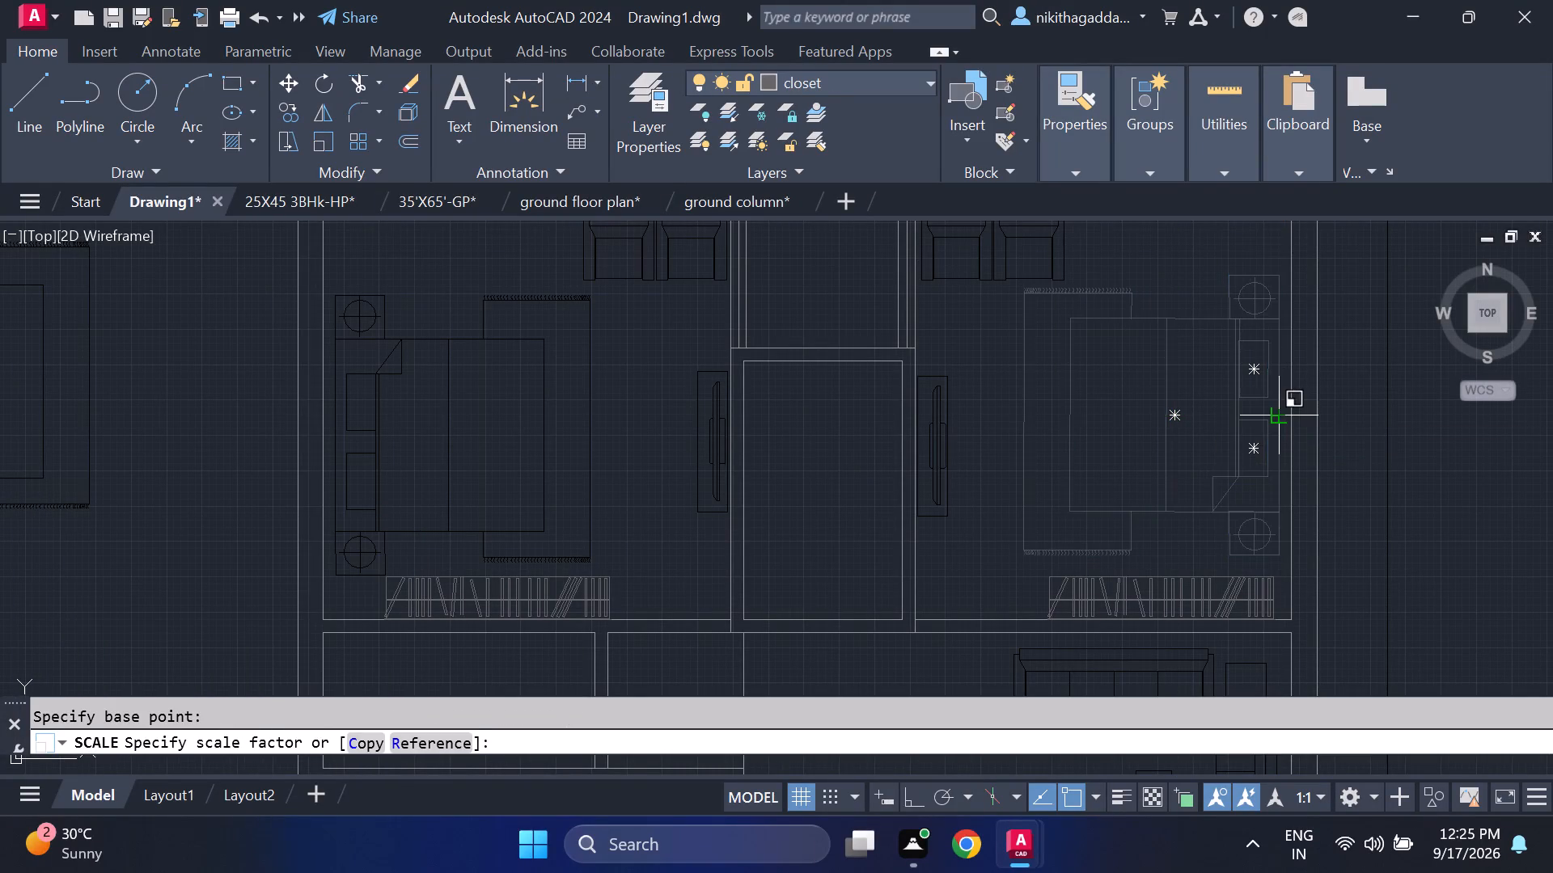
{"action": "left_click", "coordinate": [1168, 436]}
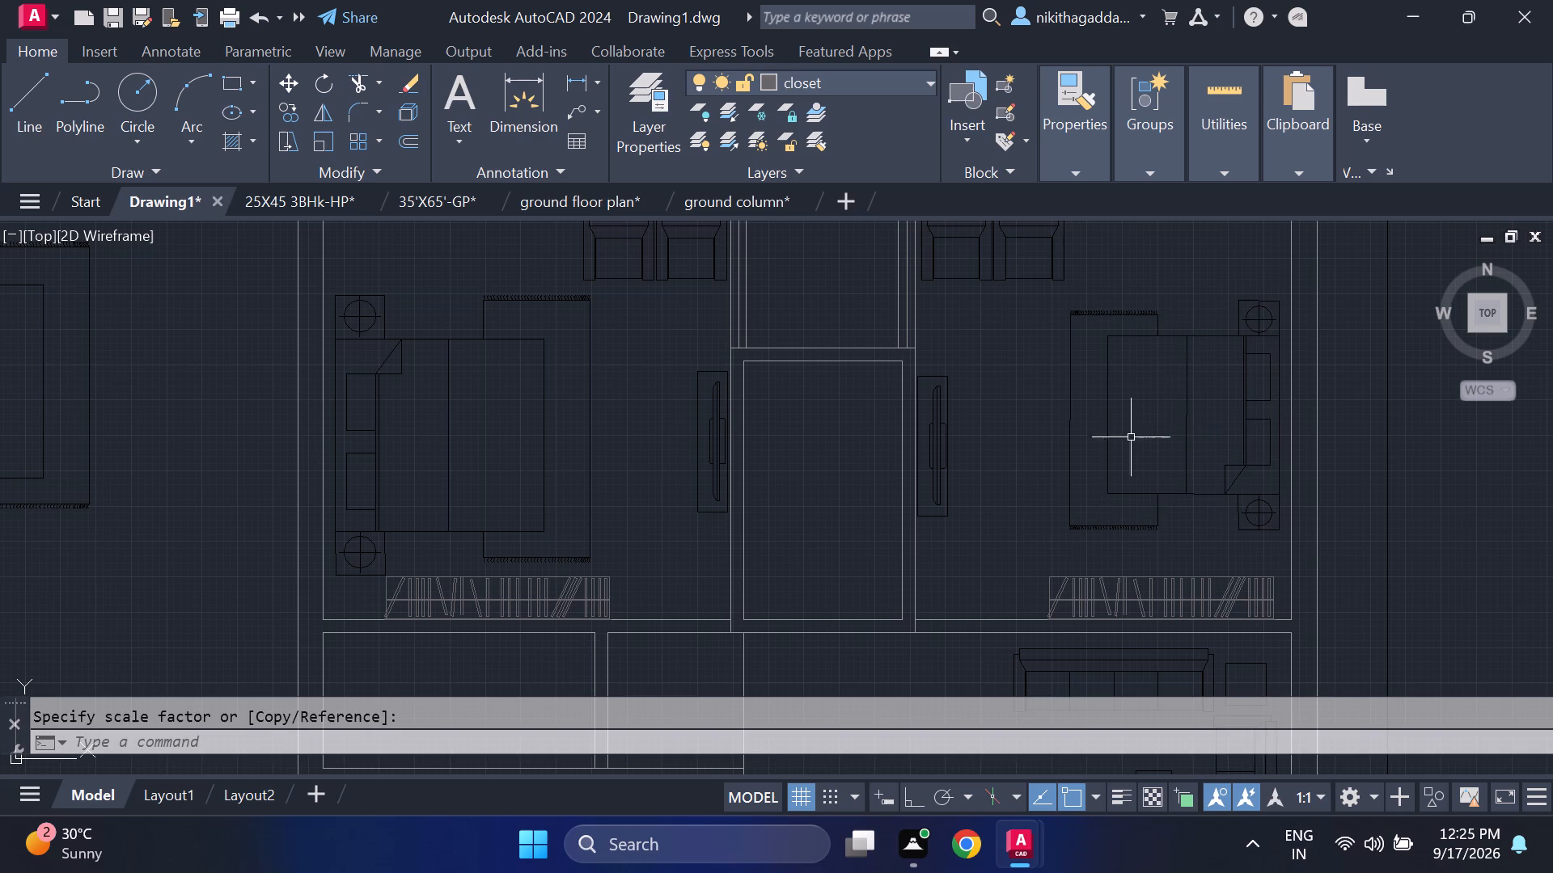
Scale down the top-left bedroom's bed from its headboard edge to about the size of the top-right bedroom's bed.
{"action": "scroll", "coordinate": [867, 467], "scroll_direction": "down", "scroll_amount": 1}
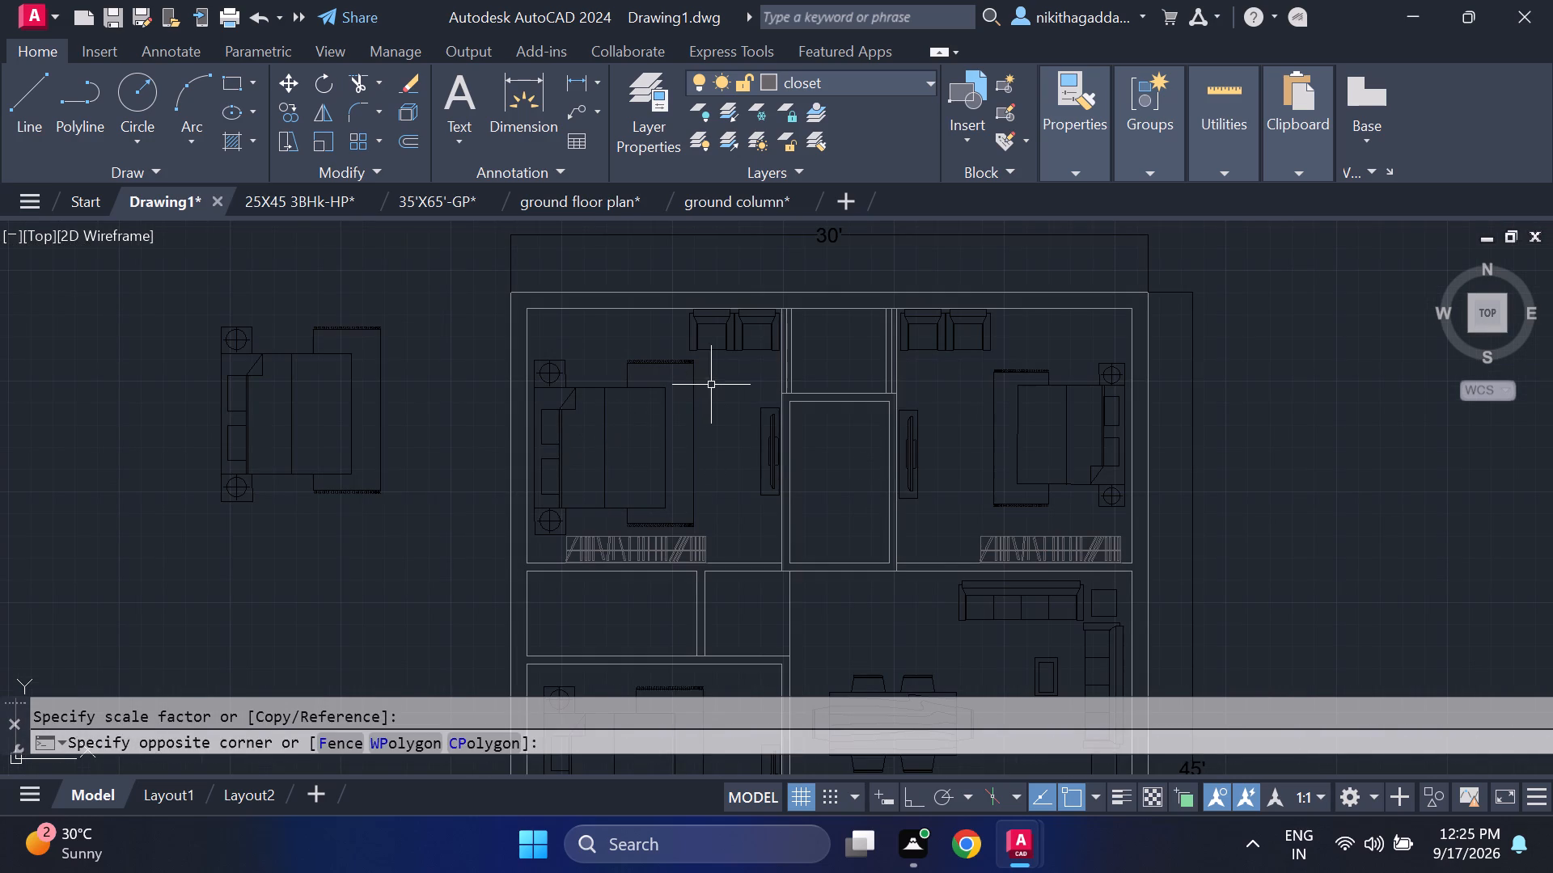
{"action": "left_click", "coordinate": [711, 385]}
{"action": "left_click", "coordinate": [611, 459]}
{"action": "type", "text": "scale"}
{"action": "key", "text": "Return"}
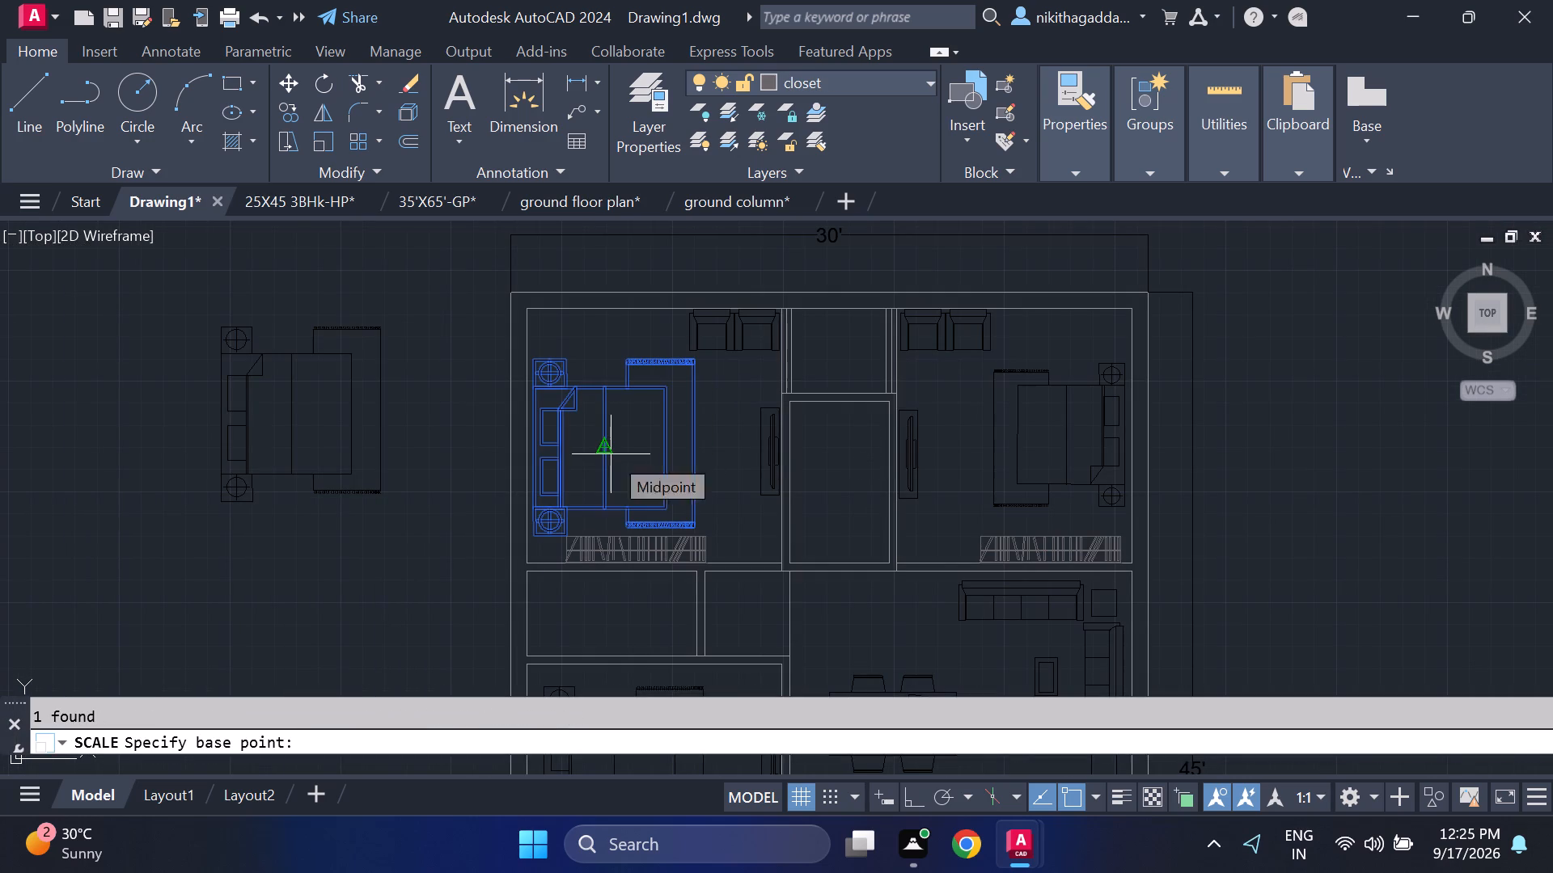
{"action": "left_click", "coordinate": [532, 455]}
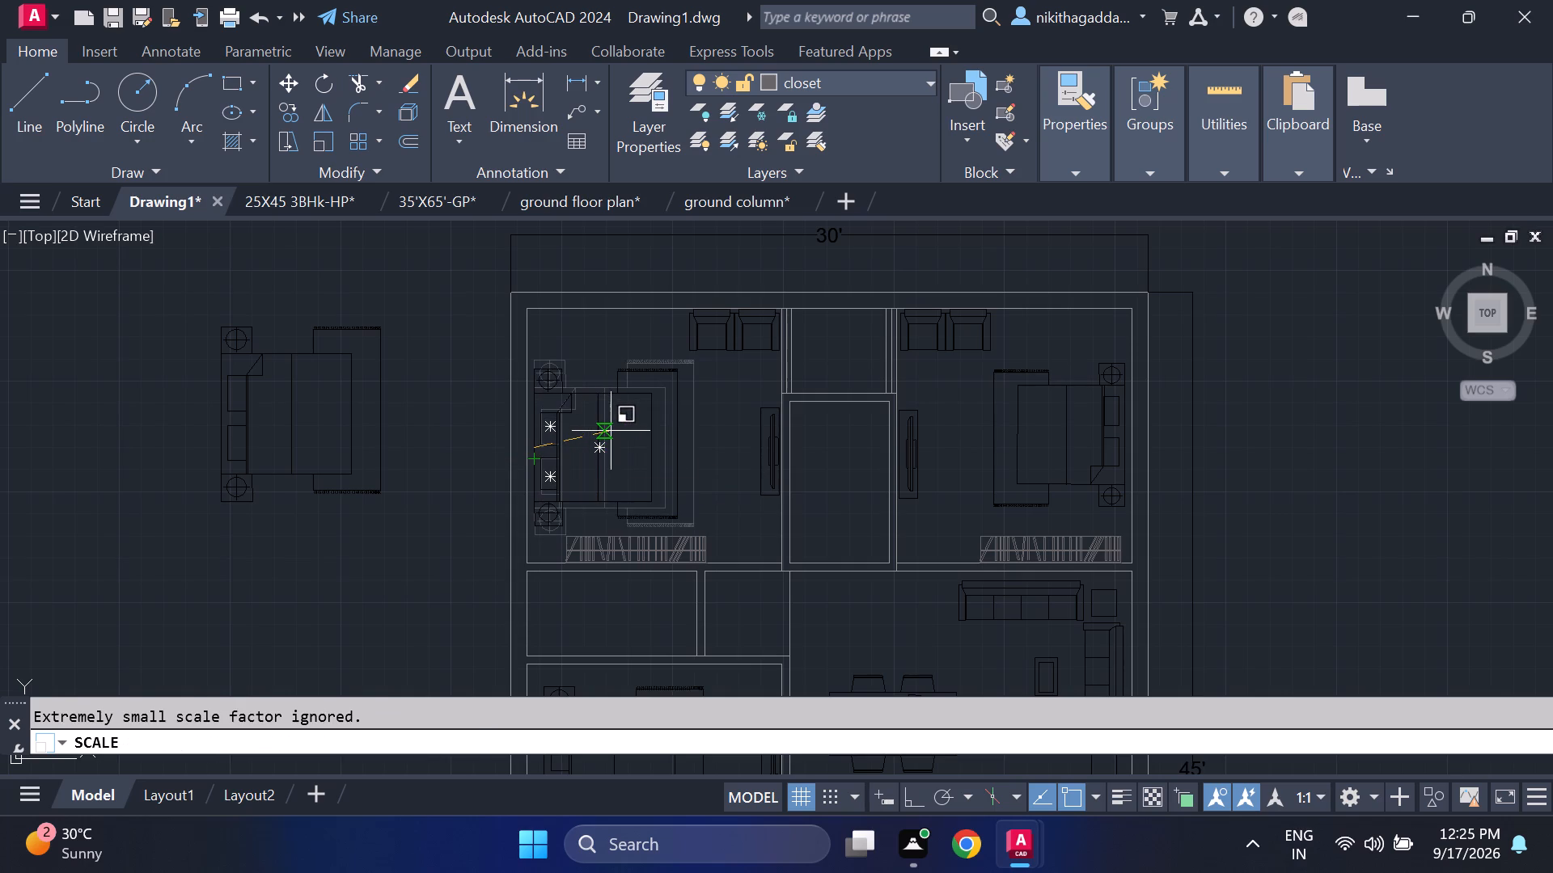
{"action": "left_click", "coordinate": [611, 429]}
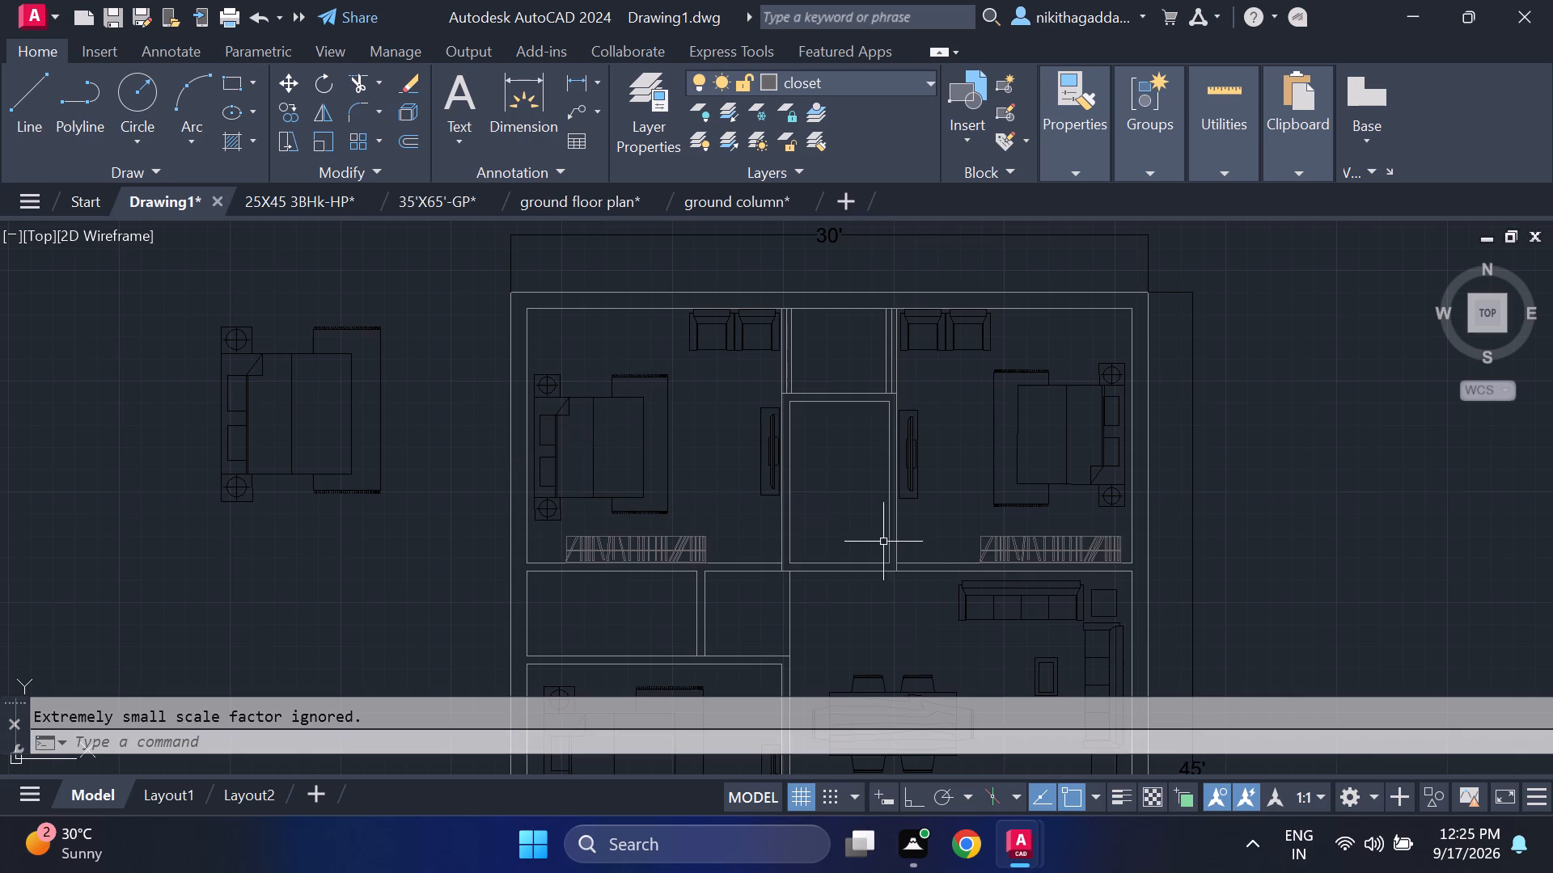
{"action": "middle_click_drag", "start_coordinate": [929, 535], "coordinate": [920, 286]}
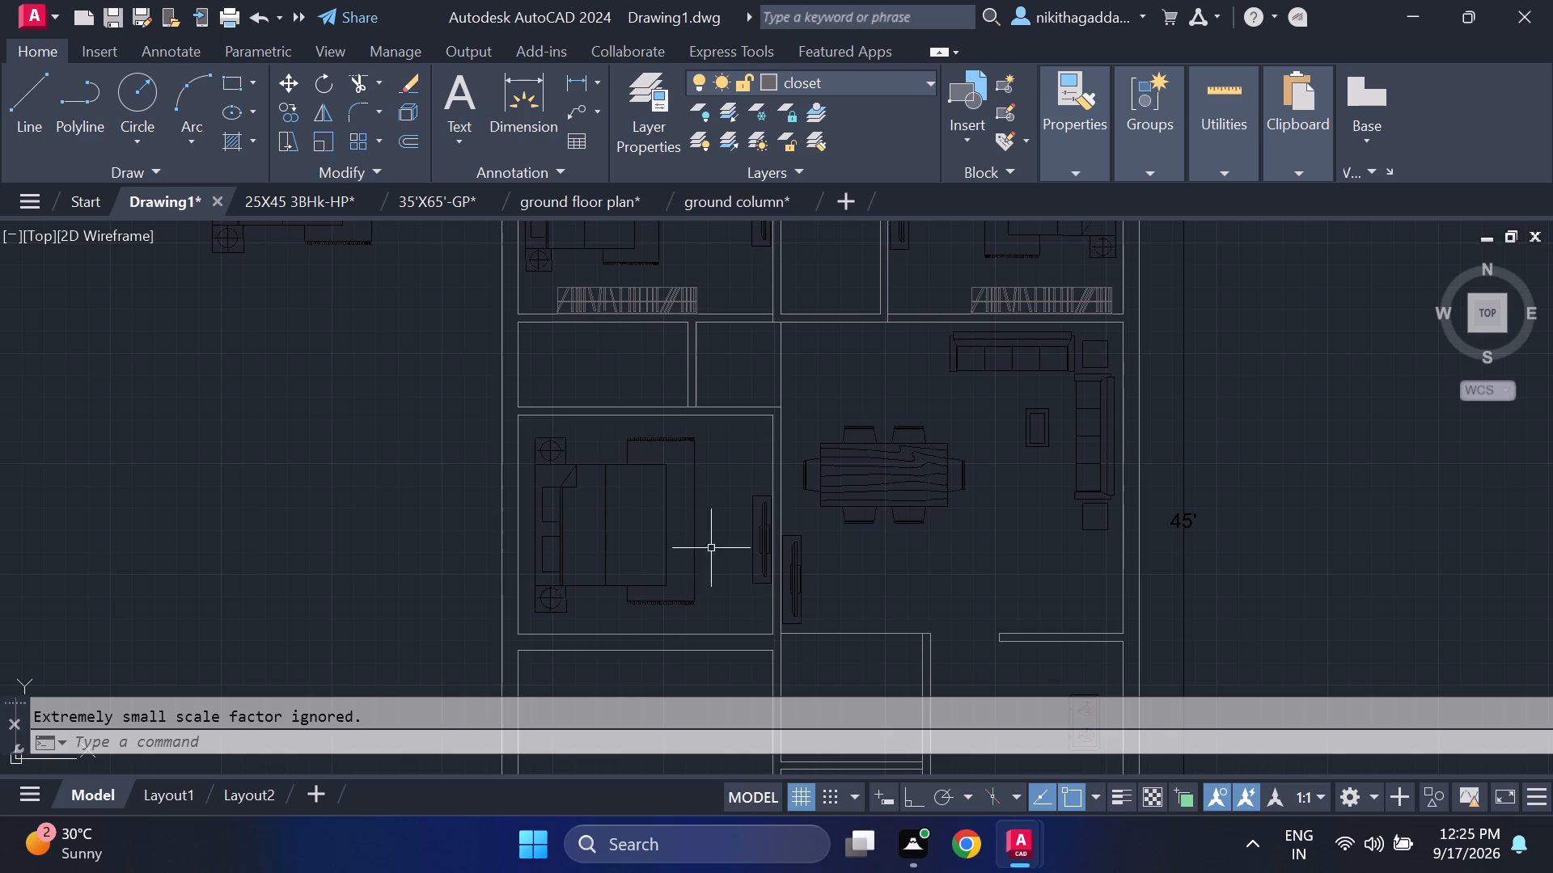
Scale down the middle-left bedroom's bed, using the middle of its headboard edge as the base point.
{"action": "left_click", "coordinate": [710, 462]}
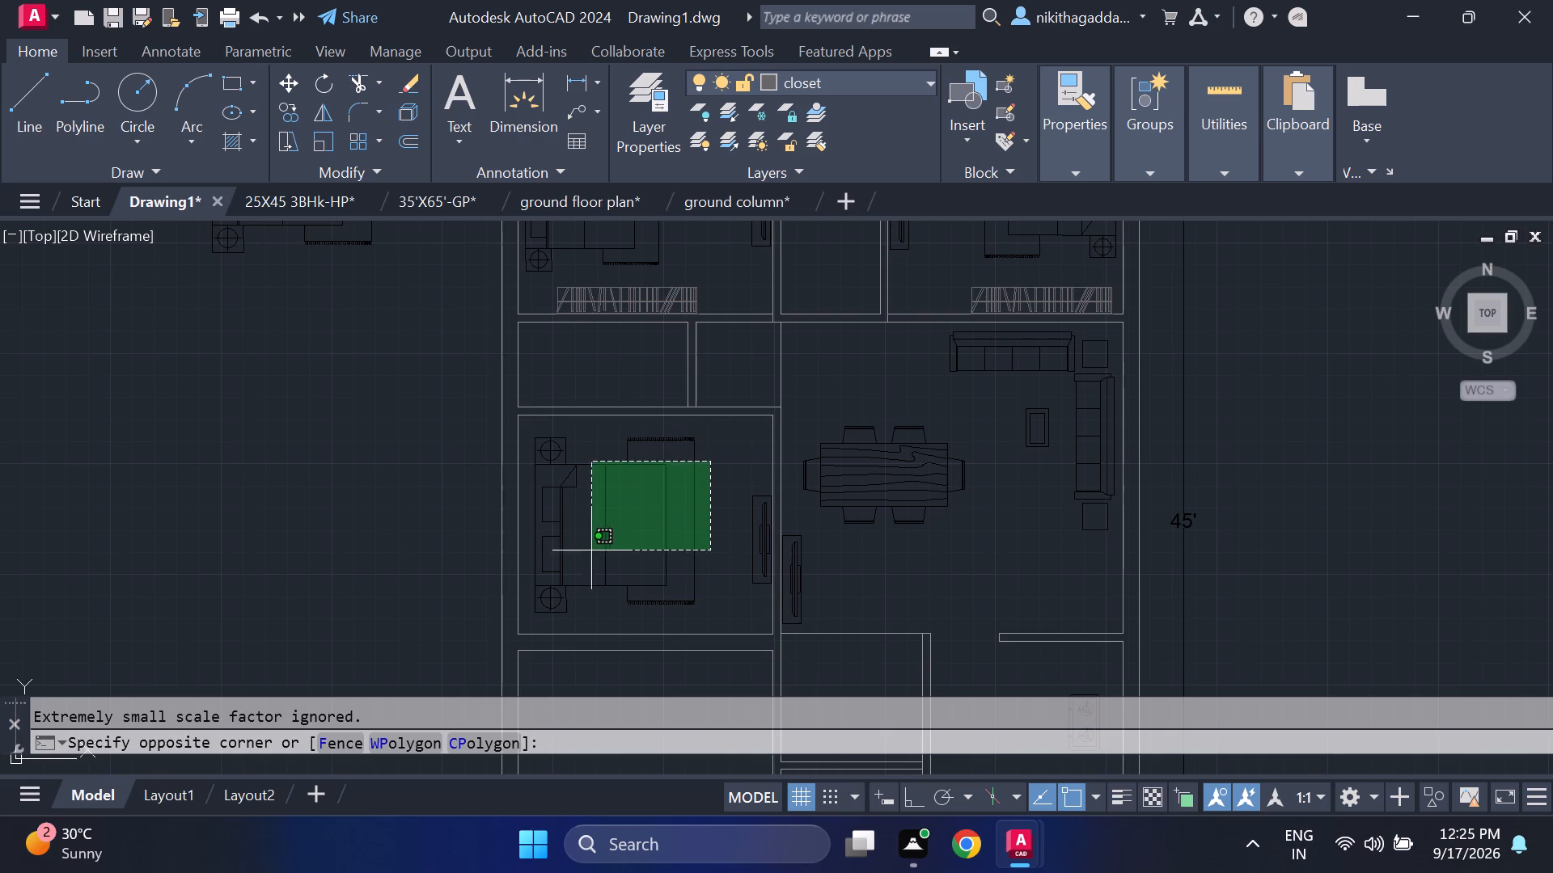
{"action": "left_click", "coordinate": [583, 565]}
{"action": "type", "text": "scalr"}
{"action": "key", "text": "BackSpace"}
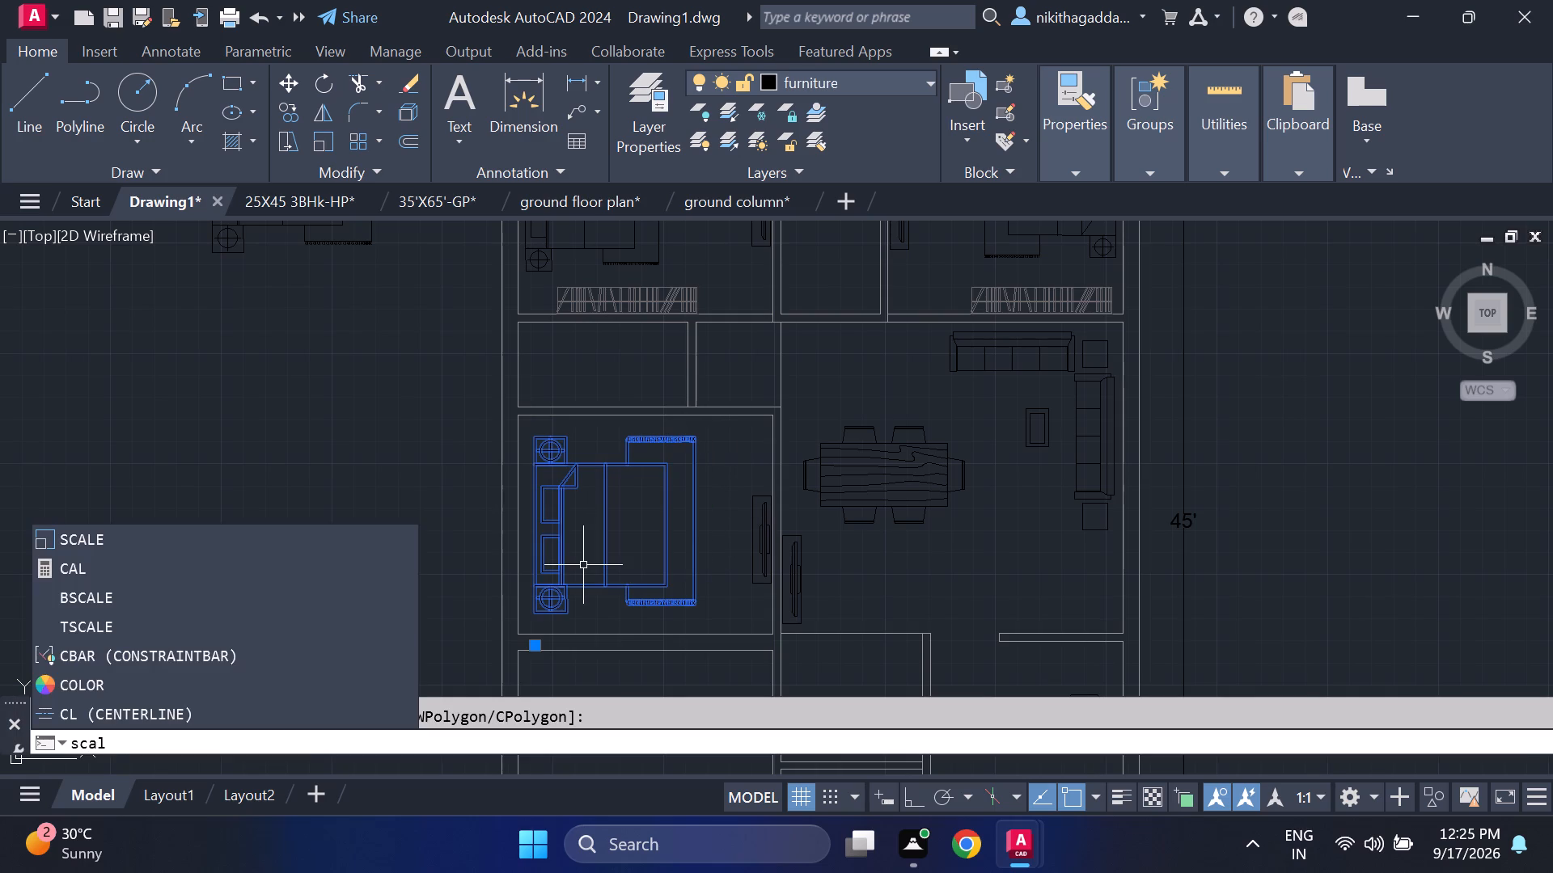
{"action": "key", "text": "e"}
{"action": "key", "text": "Return"}
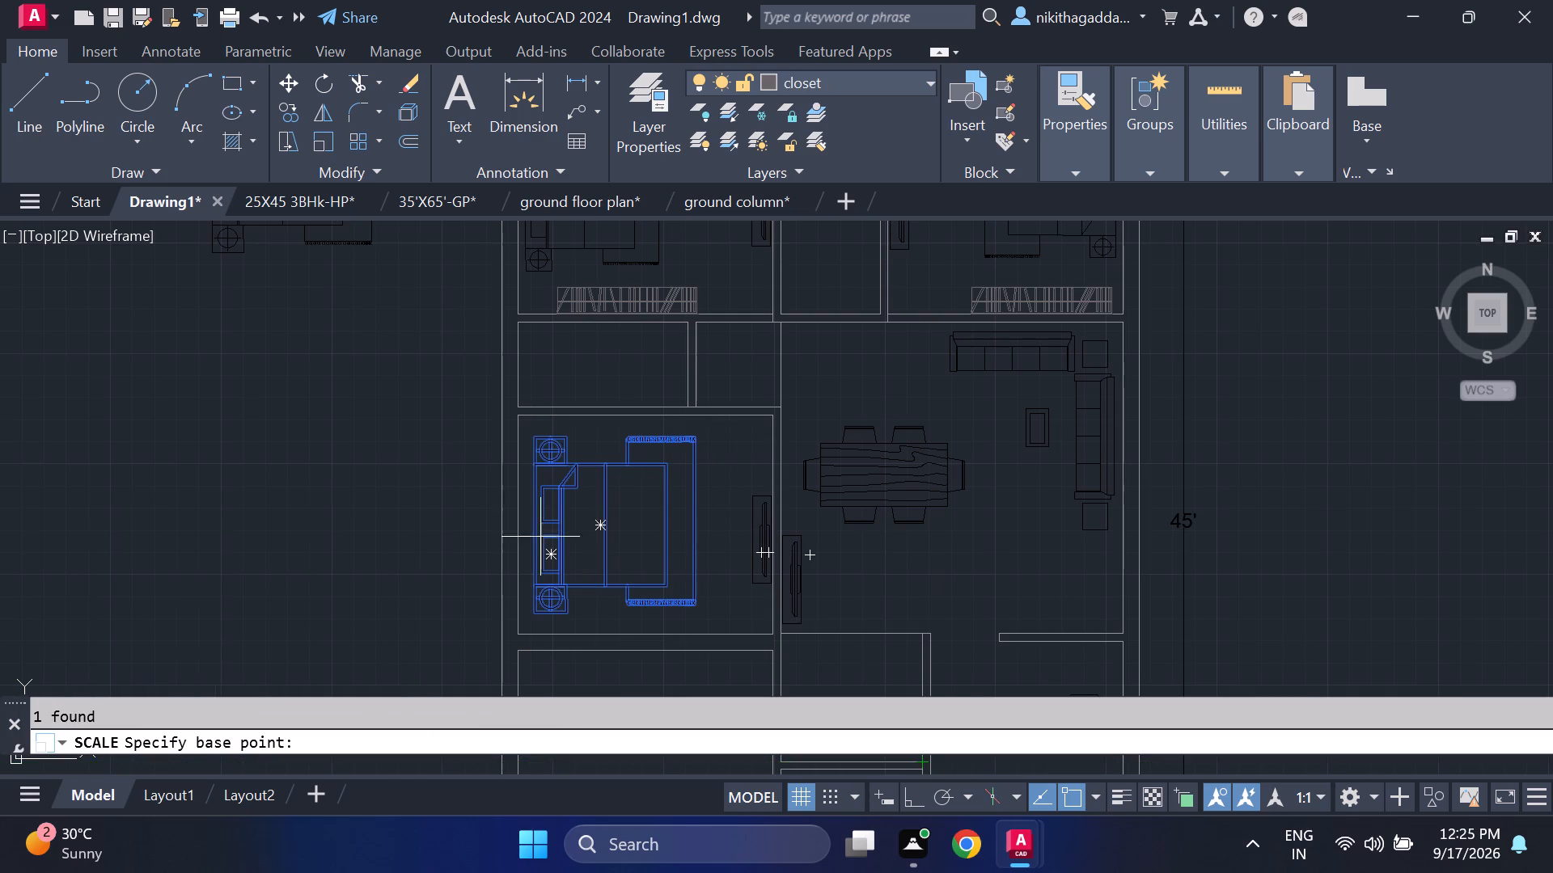
{"action": "left_click", "coordinate": [530, 529]}
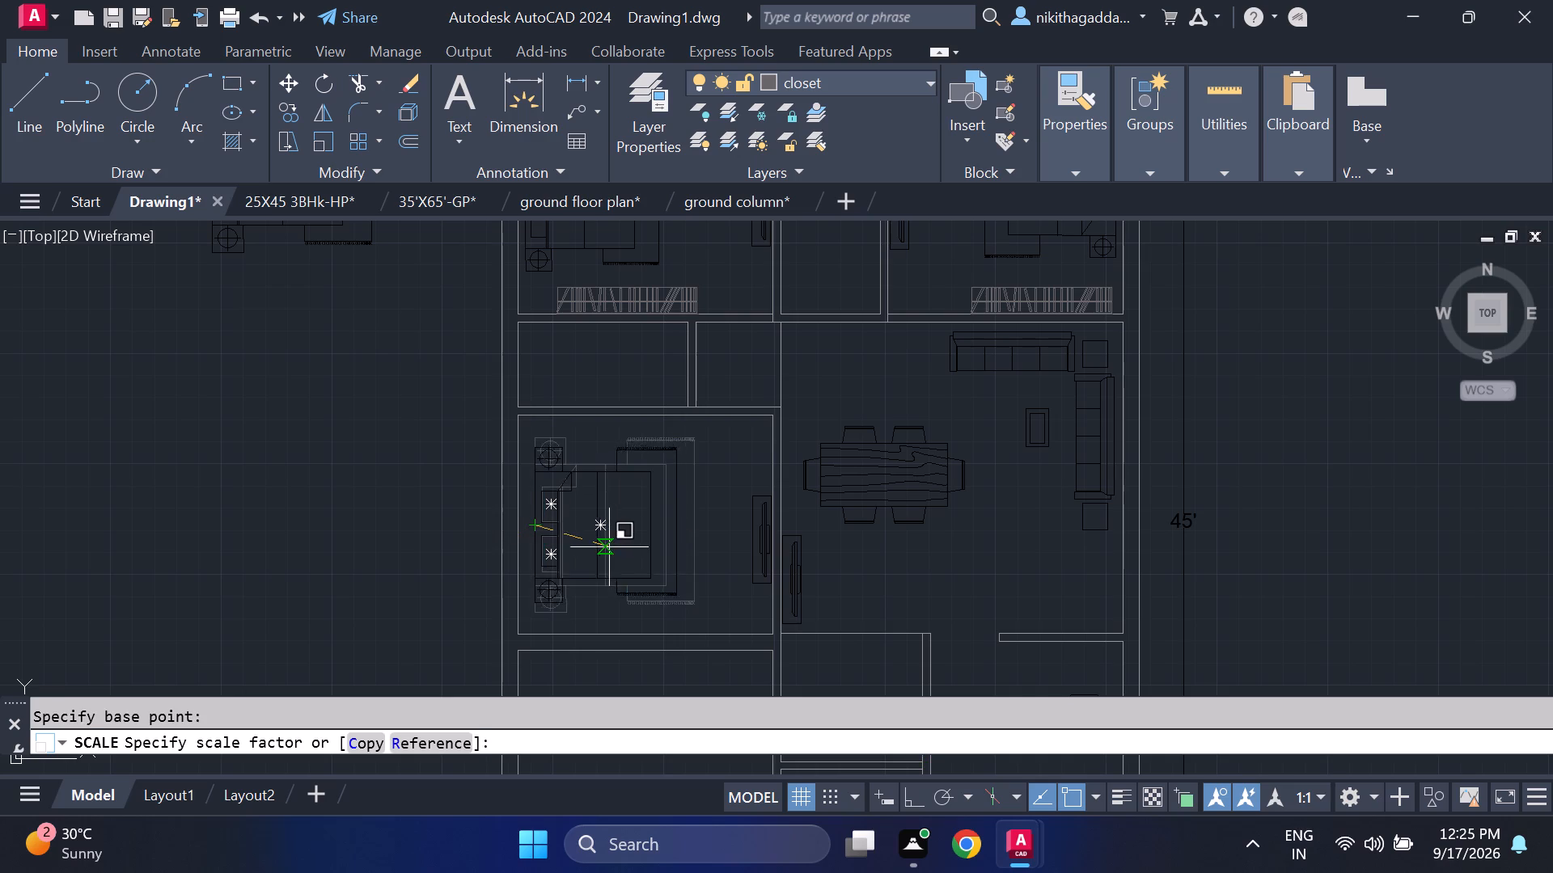
{"action": "left_click", "coordinate": [615, 543]}
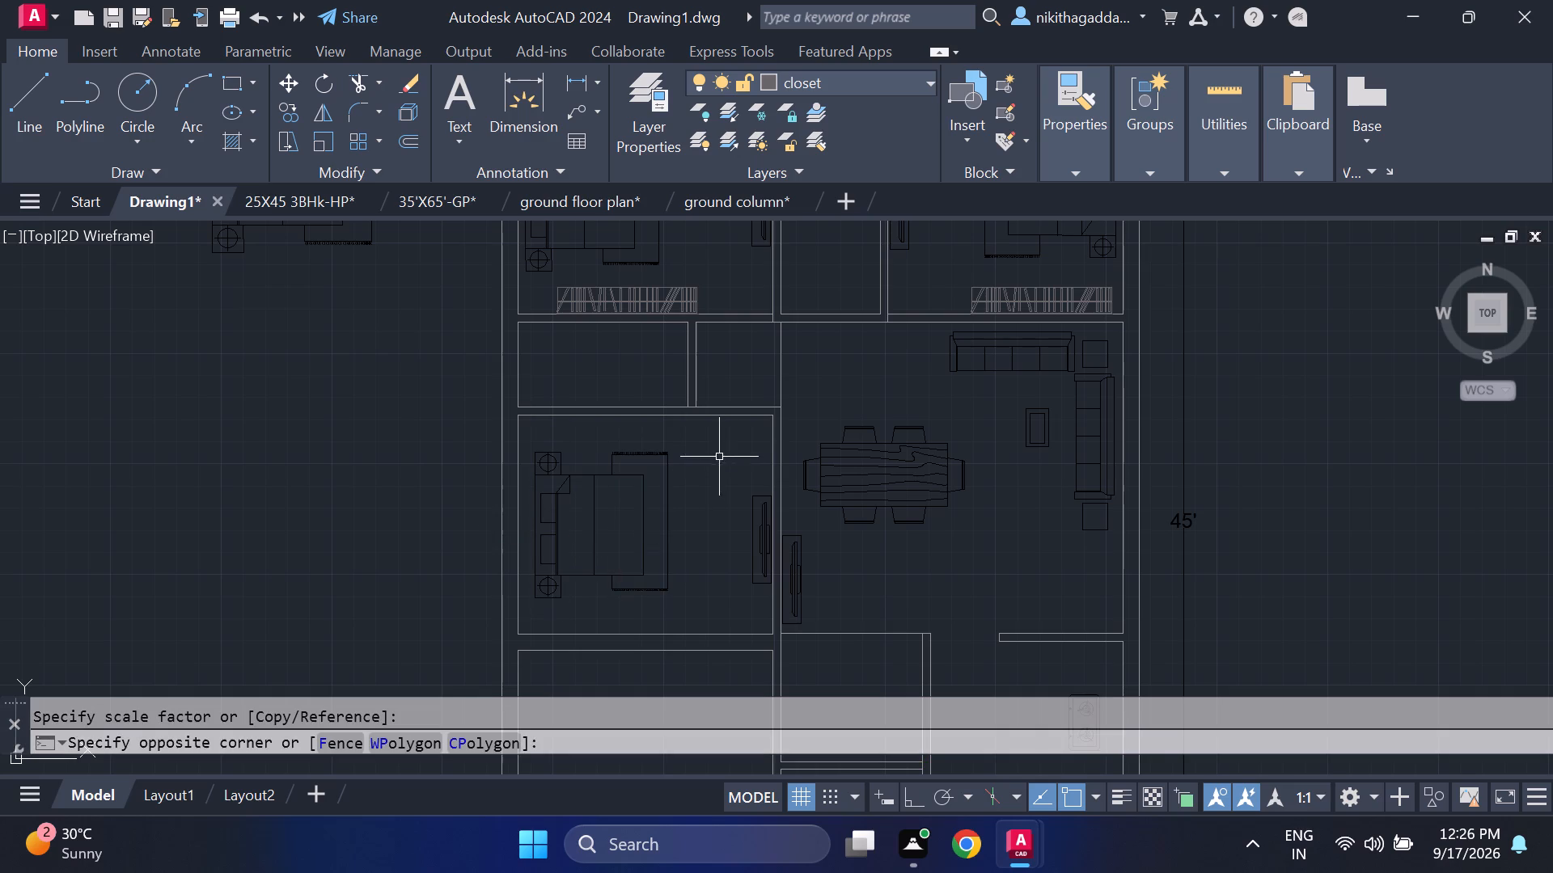
Move the middle-left bedroom's bed closer to the left wall, using the middle of its headboard edge as the base point.
{"action": "left_click", "coordinate": [719, 457]}
{"action": "left_click", "coordinate": [565, 579]}
{"action": "key", "text": "m"}
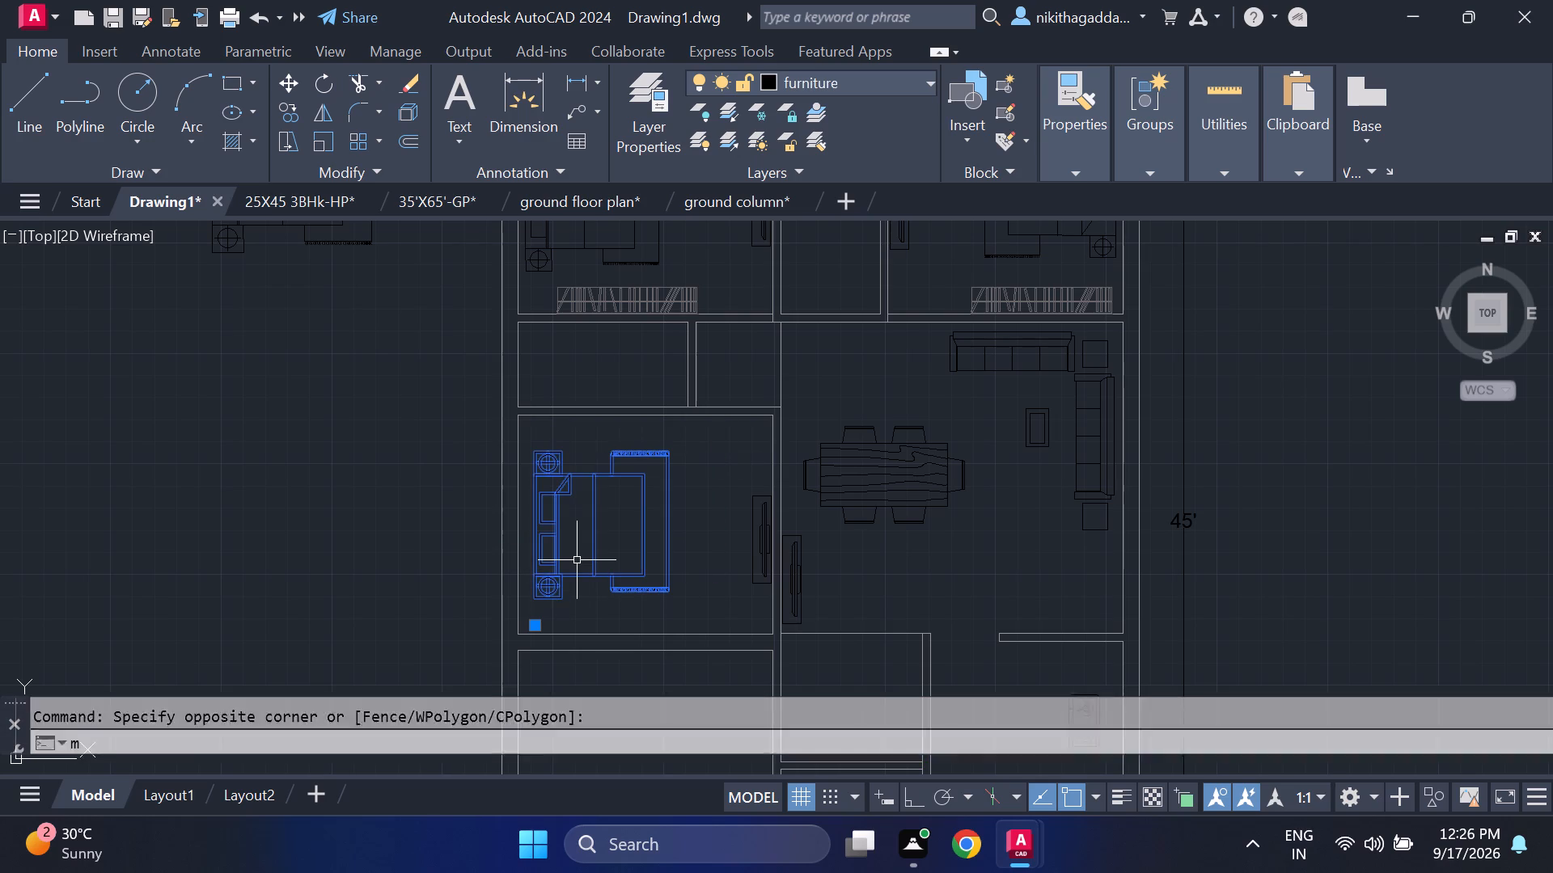
{"action": "key", "text": "Return"}
{"action": "scroll", "coordinate": [525, 533], "scroll_direction": "up", "scroll_amount": 3}
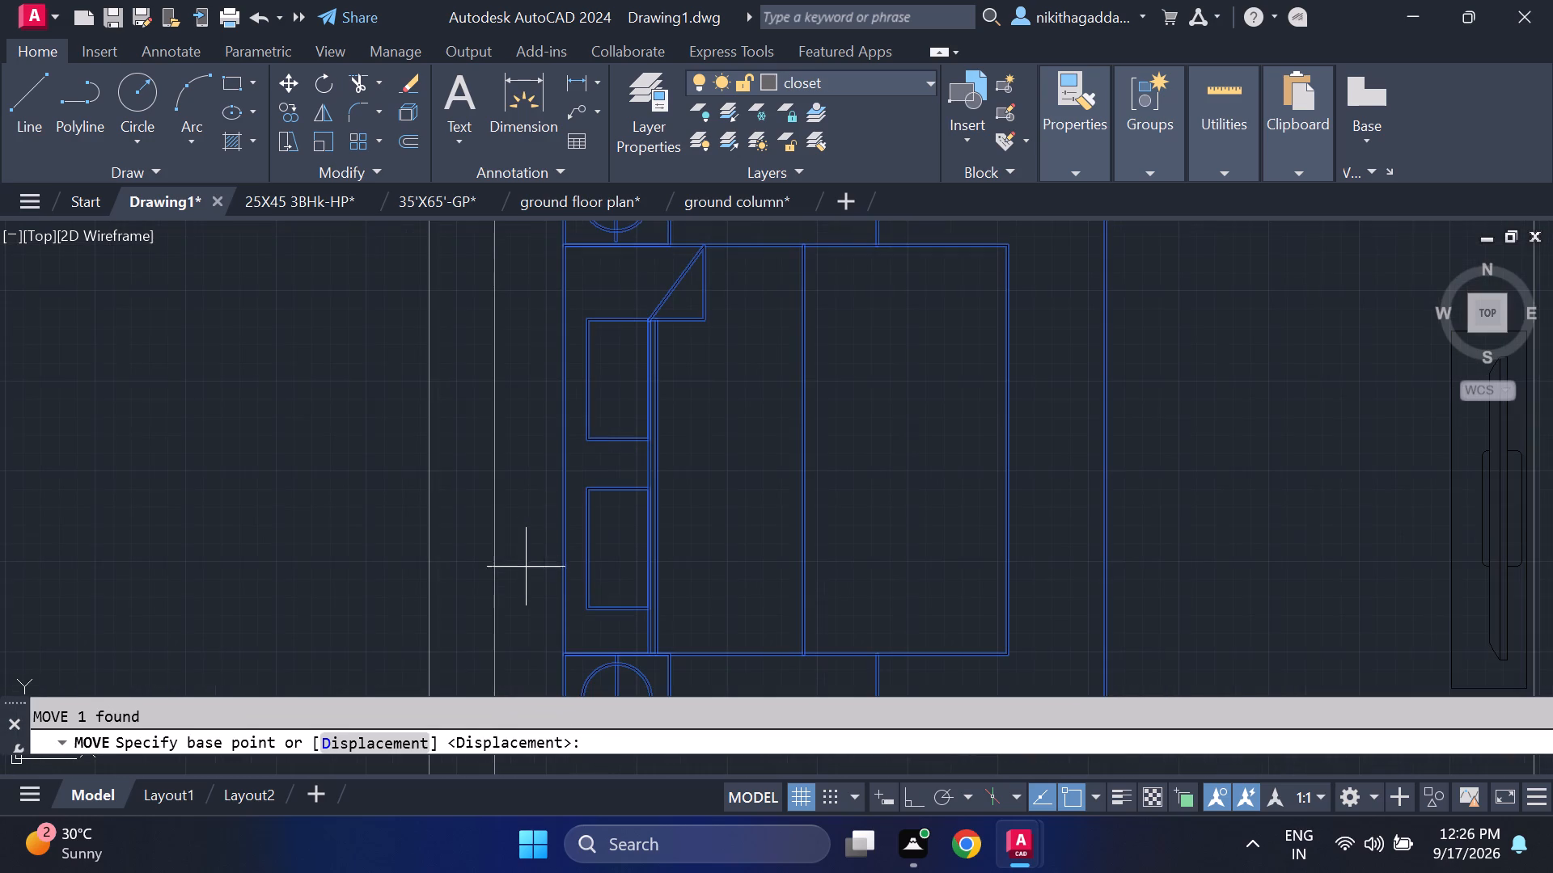
{"action": "left_click", "coordinate": [561, 461]}
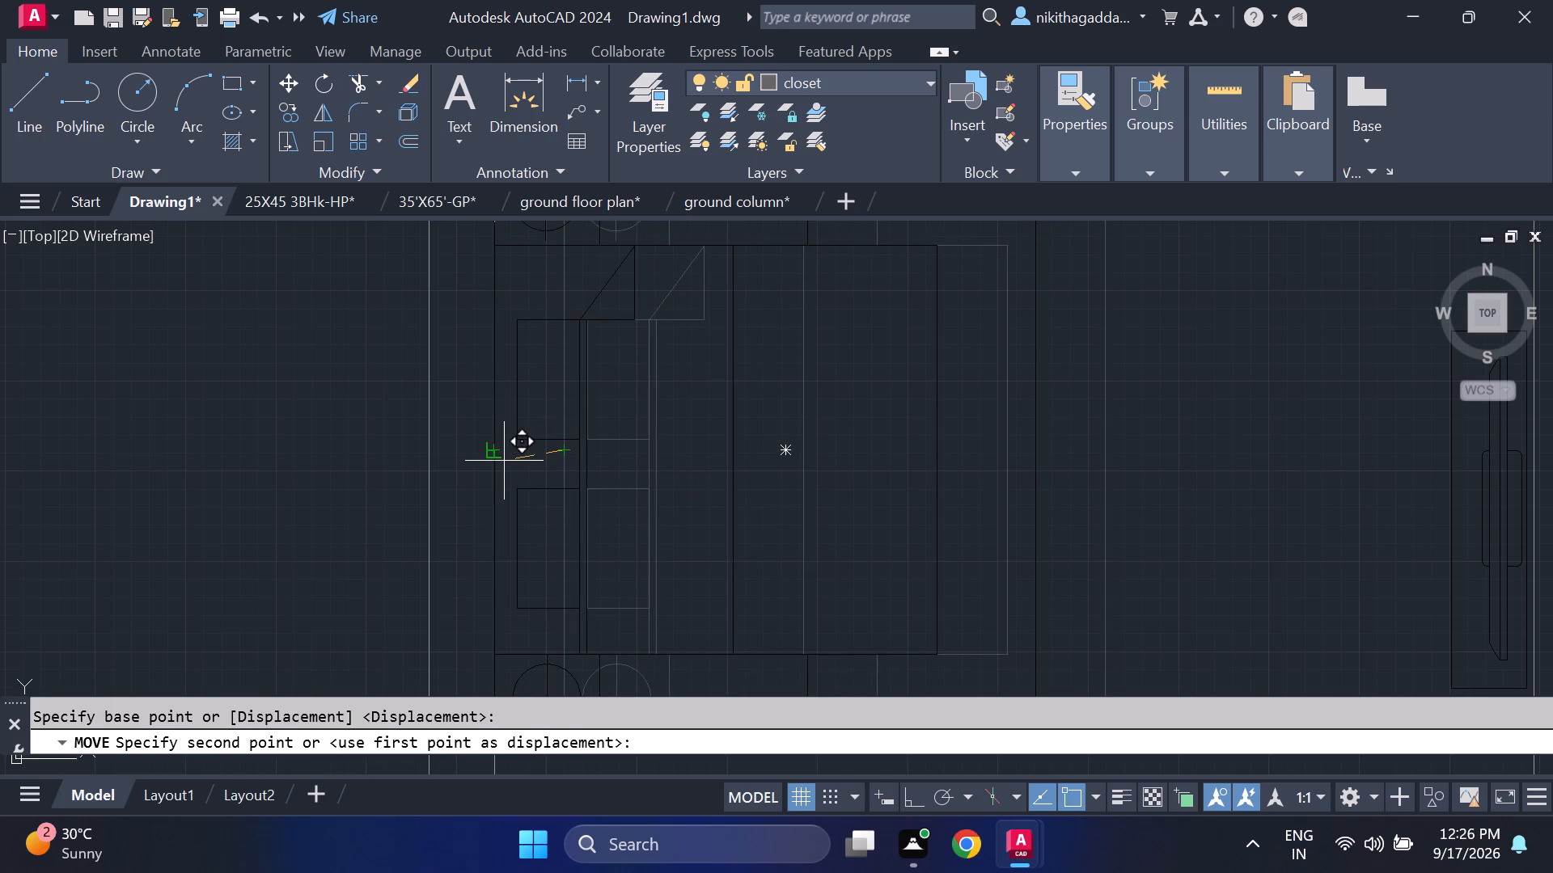
{"action": "left_click", "coordinate": [509, 461]}
Scale up the middle-left bedroom's TV unit, using the middle of its wall-side edge as the base point.
{"action": "scroll", "coordinate": [675, 476], "scroll_direction": "down", "scroll_amount": 2}
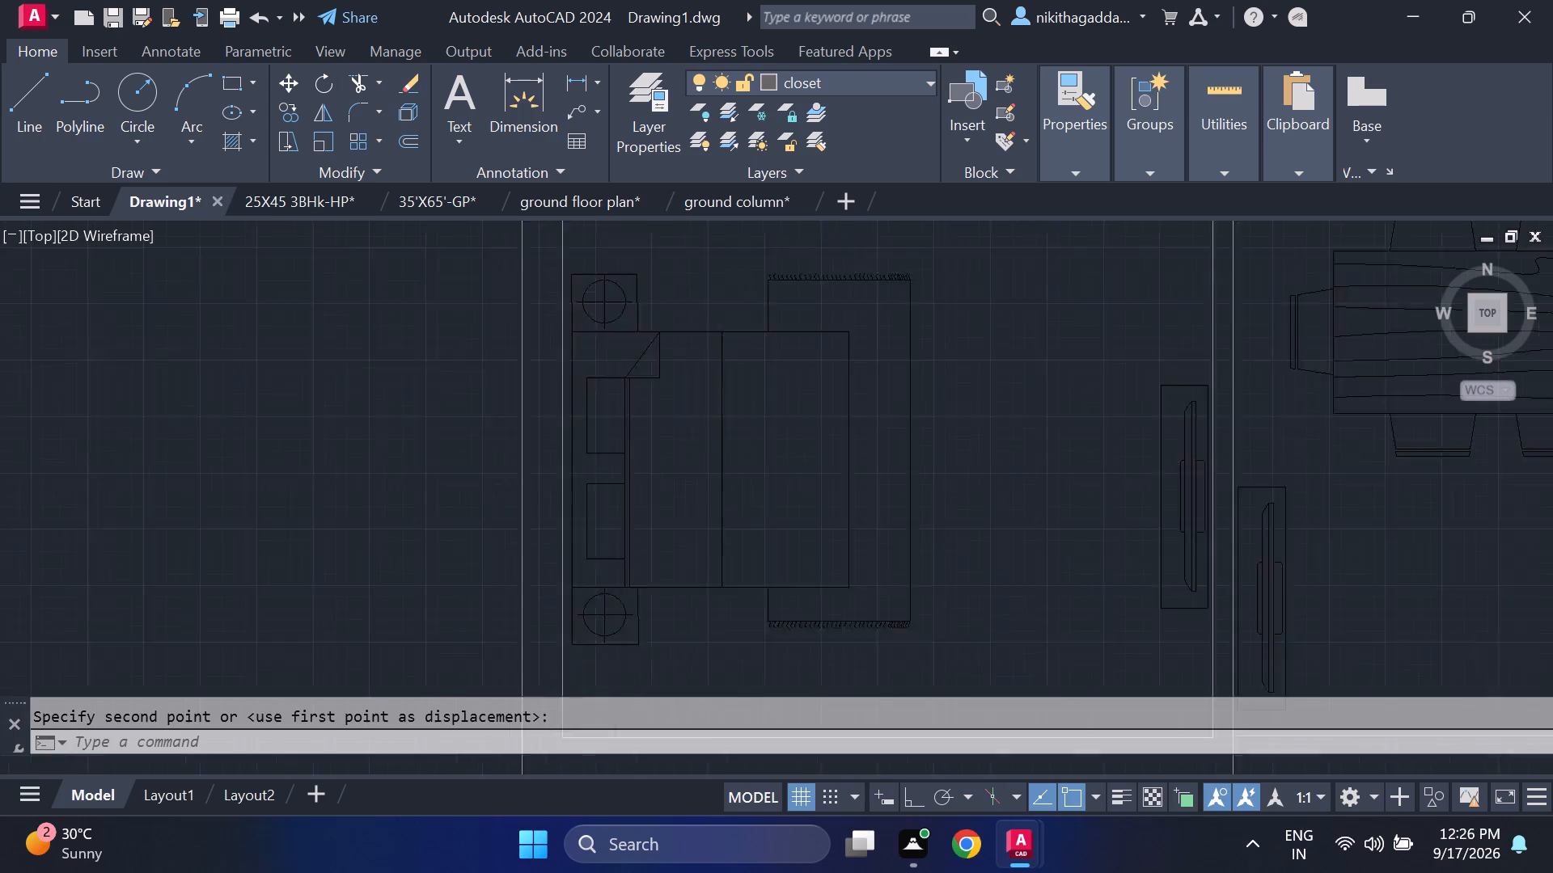
{"action": "scroll", "coordinate": [678, 477], "scroll_direction": "down", "scroll_amount": 1}
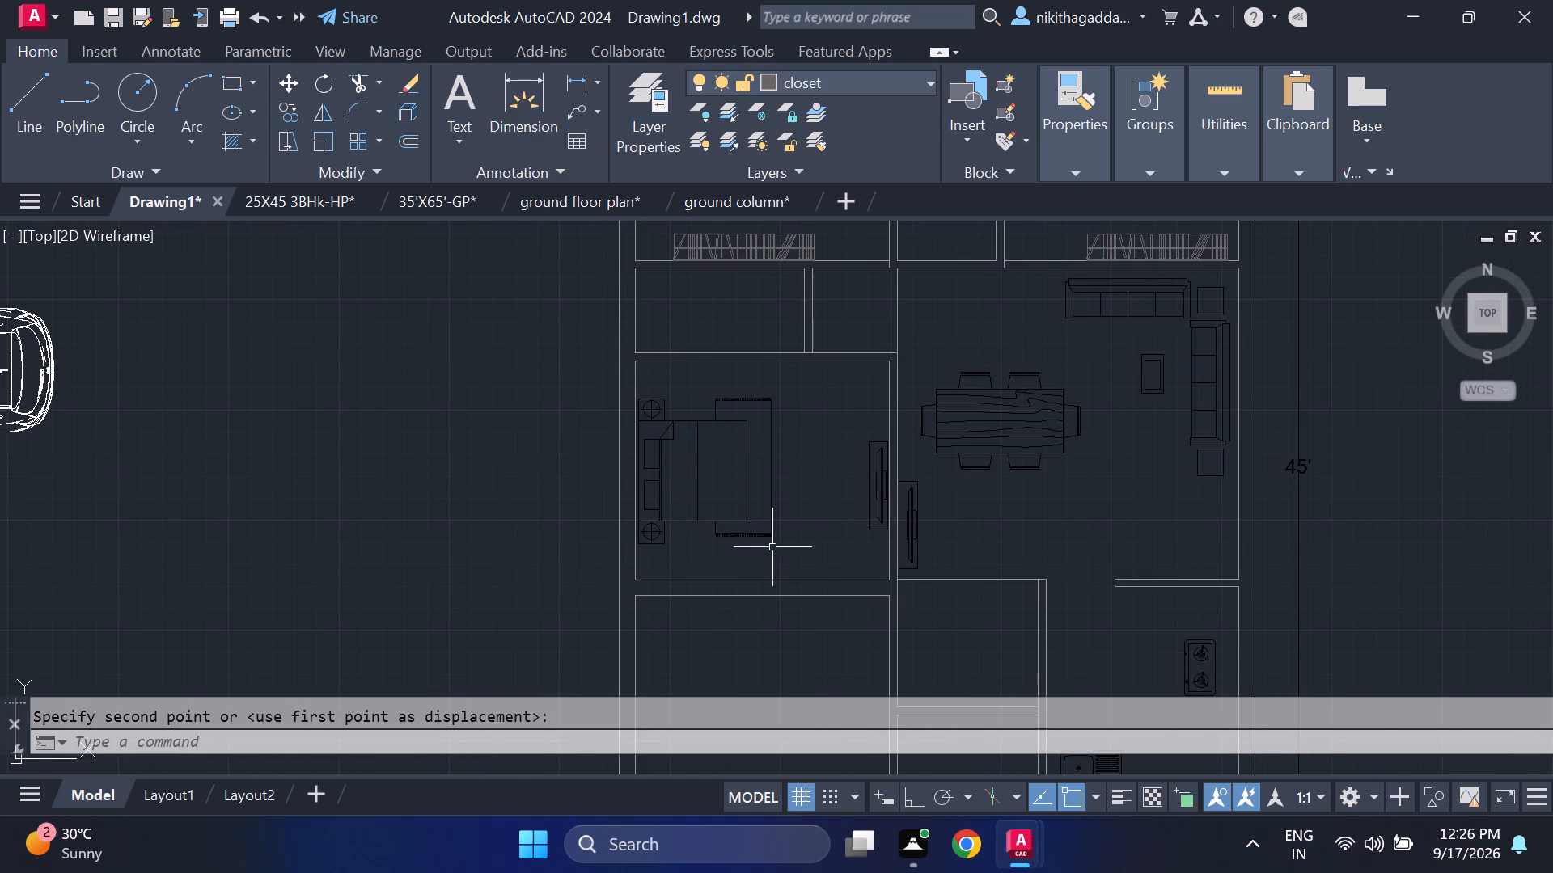
{"action": "middle_click_drag", "start_coordinate": [833, 508], "coordinate": [823, 553]}
{"action": "scroll", "coordinate": [848, 556], "scroll_direction": "up", "scroll_amount": 1}
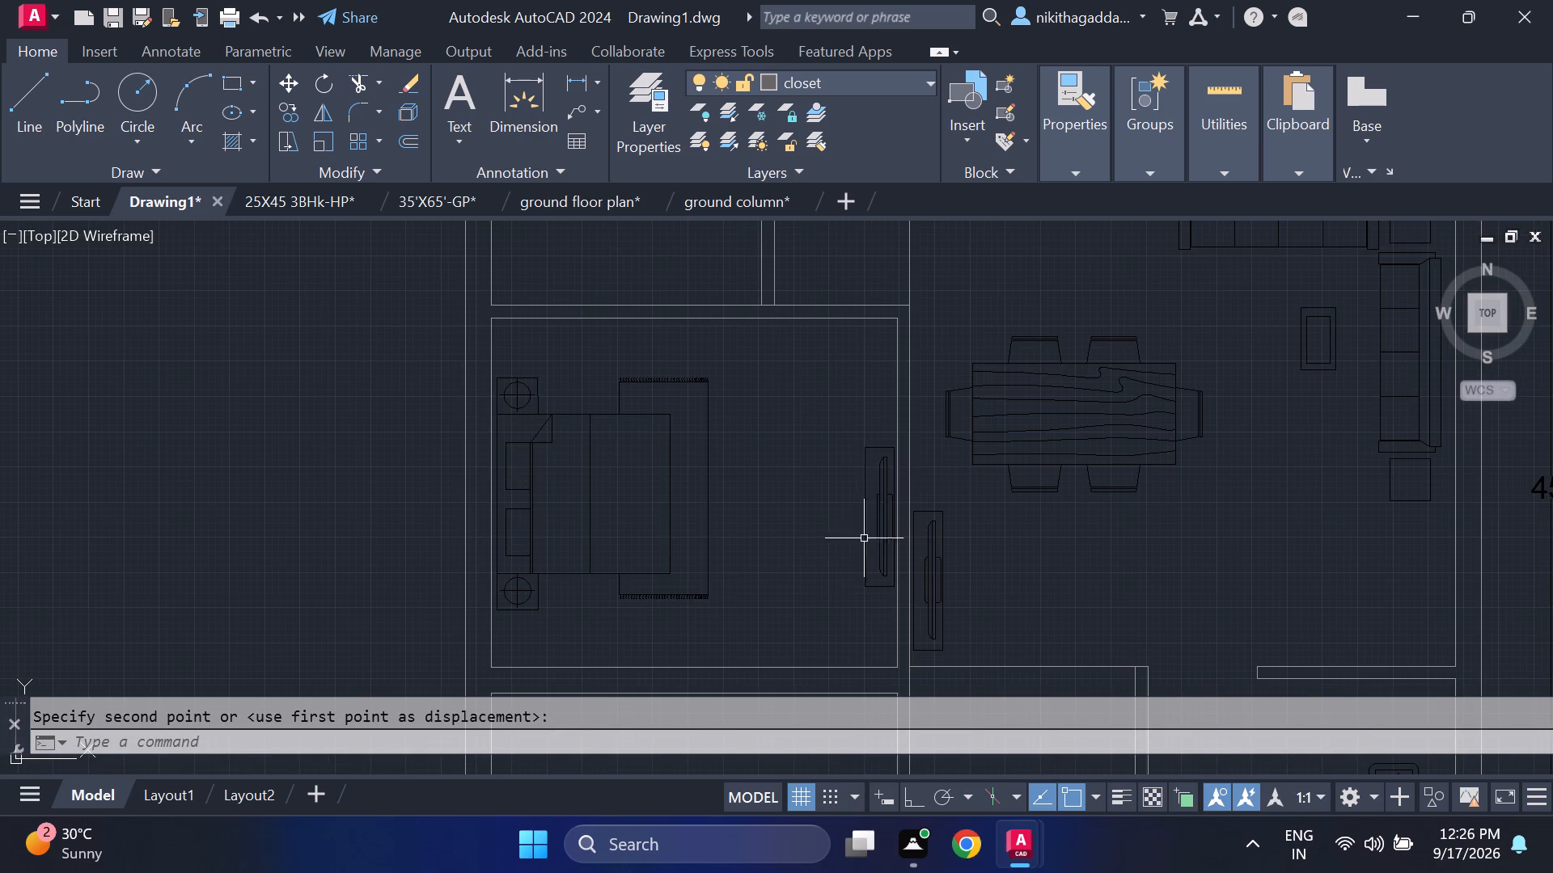
{"action": "left_click", "coordinate": [882, 435]}
{"action": "left_click", "coordinate": [835, 611]}
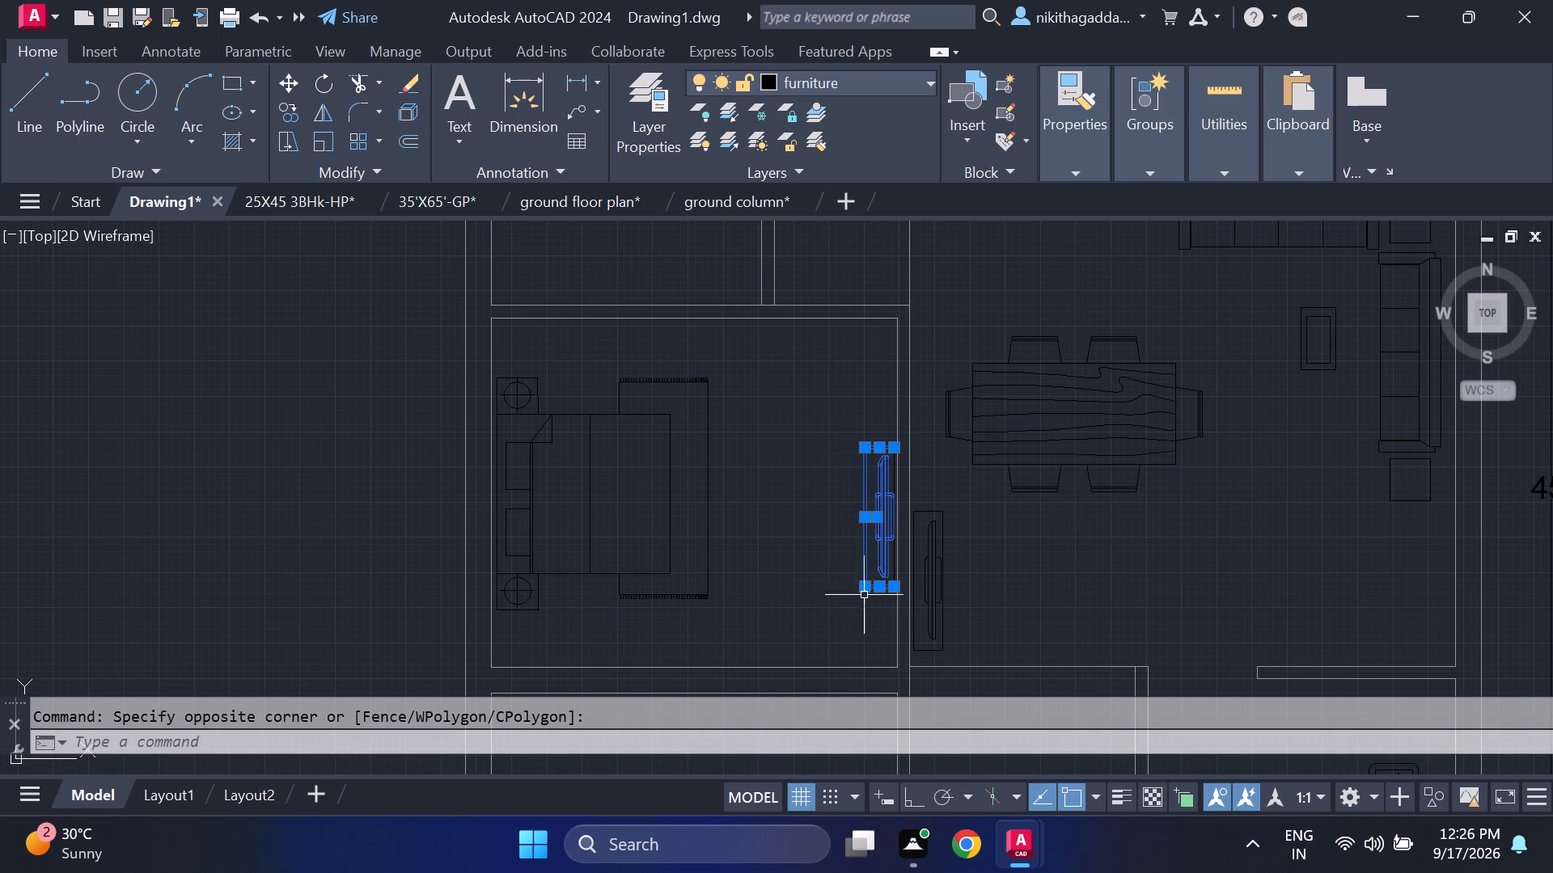
{"action": "type", "text": "scale"}
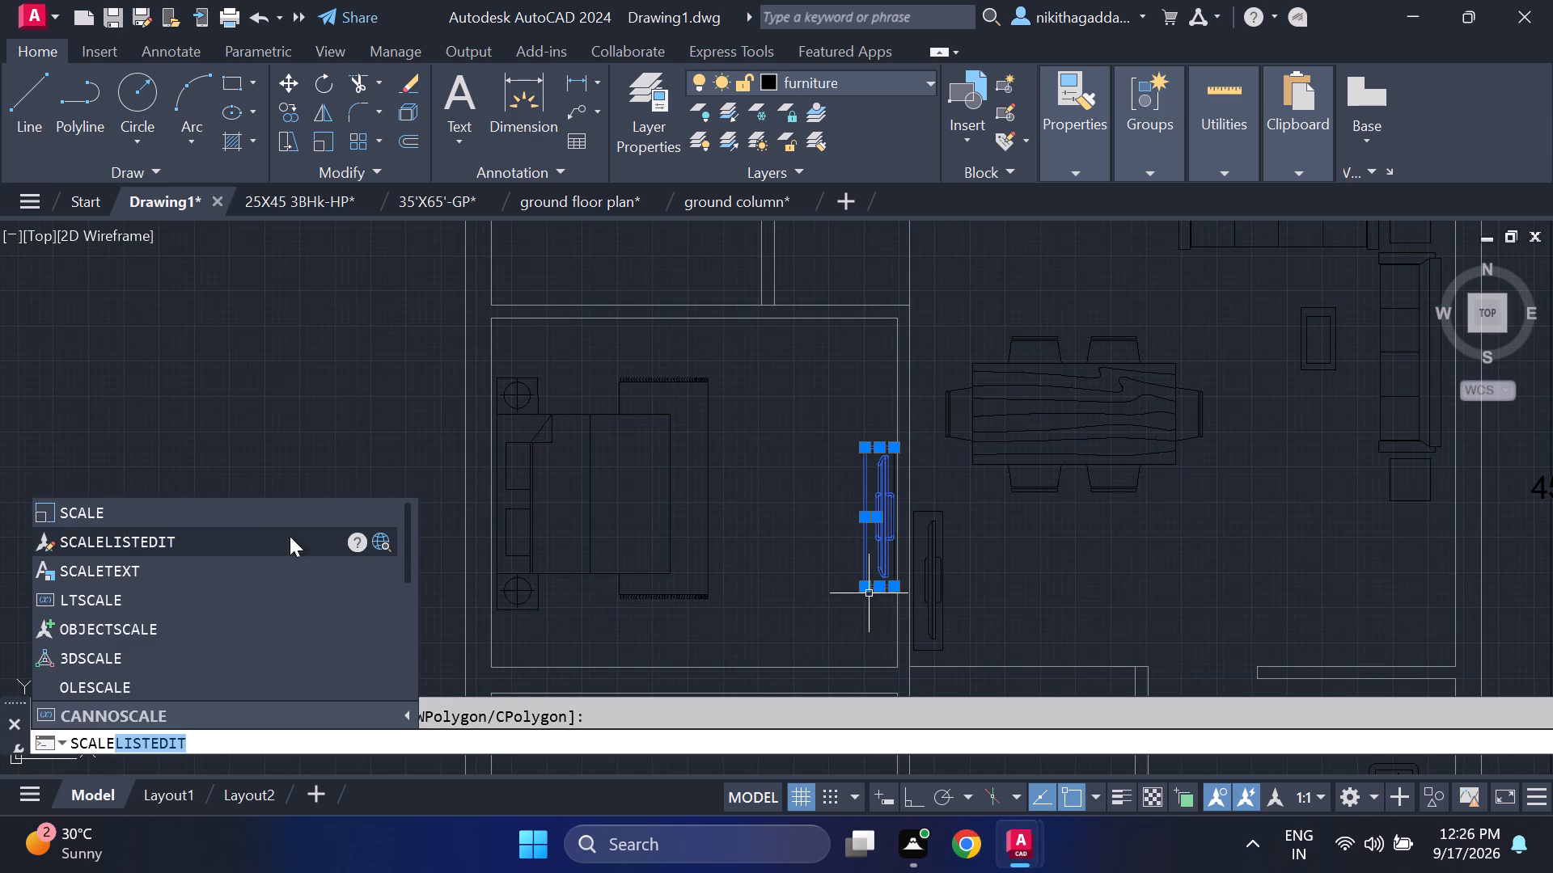
{"action": "left_click", "coordinate": [252, 517]}
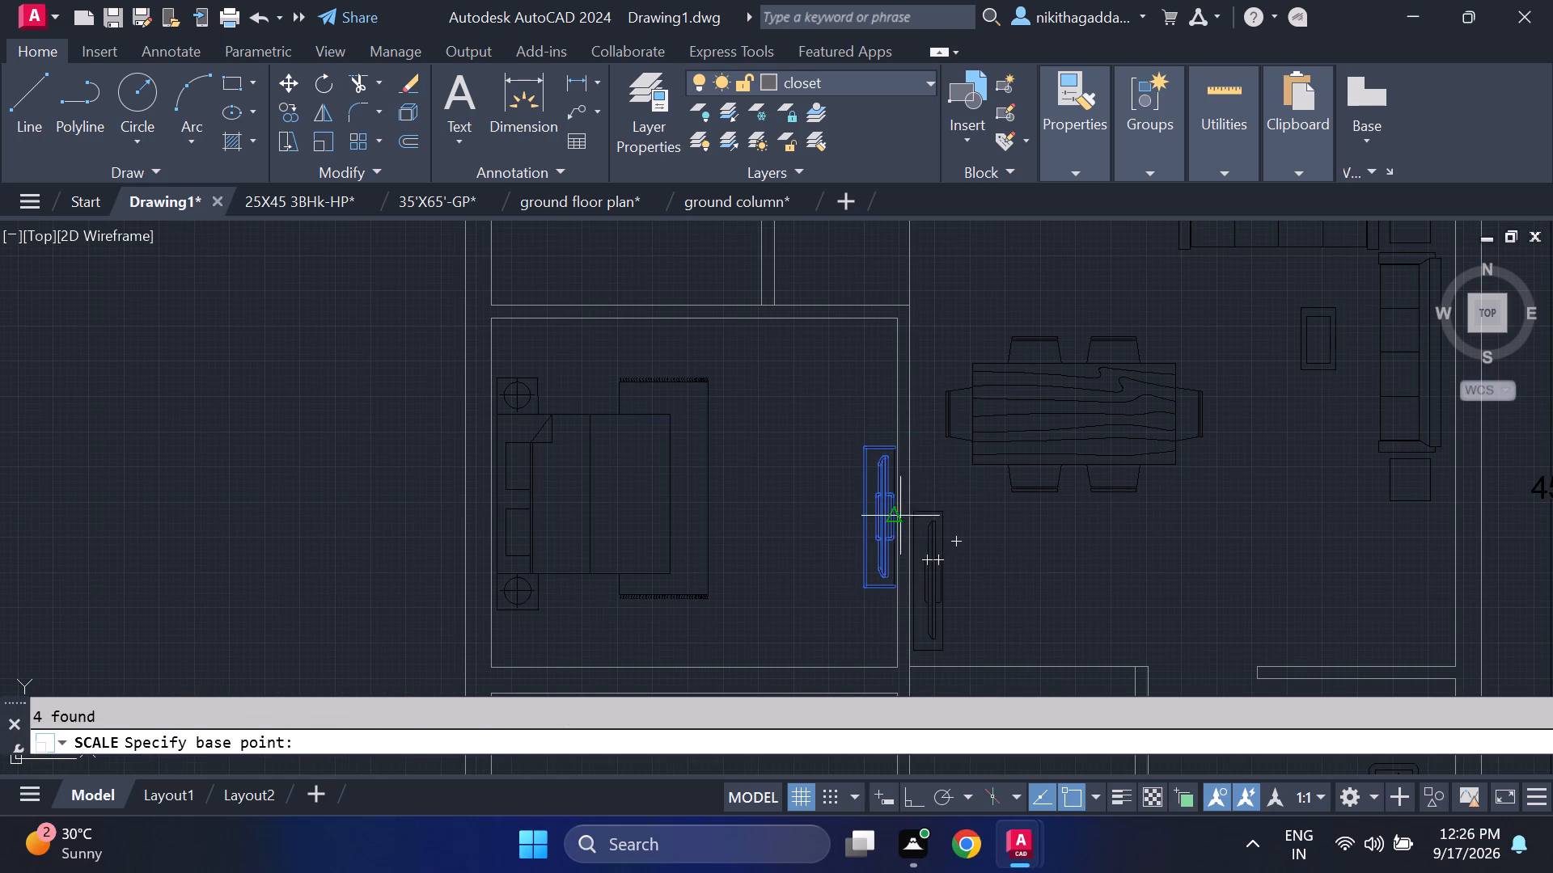
{"action": "left_click", "coordinate": [897, 512]}
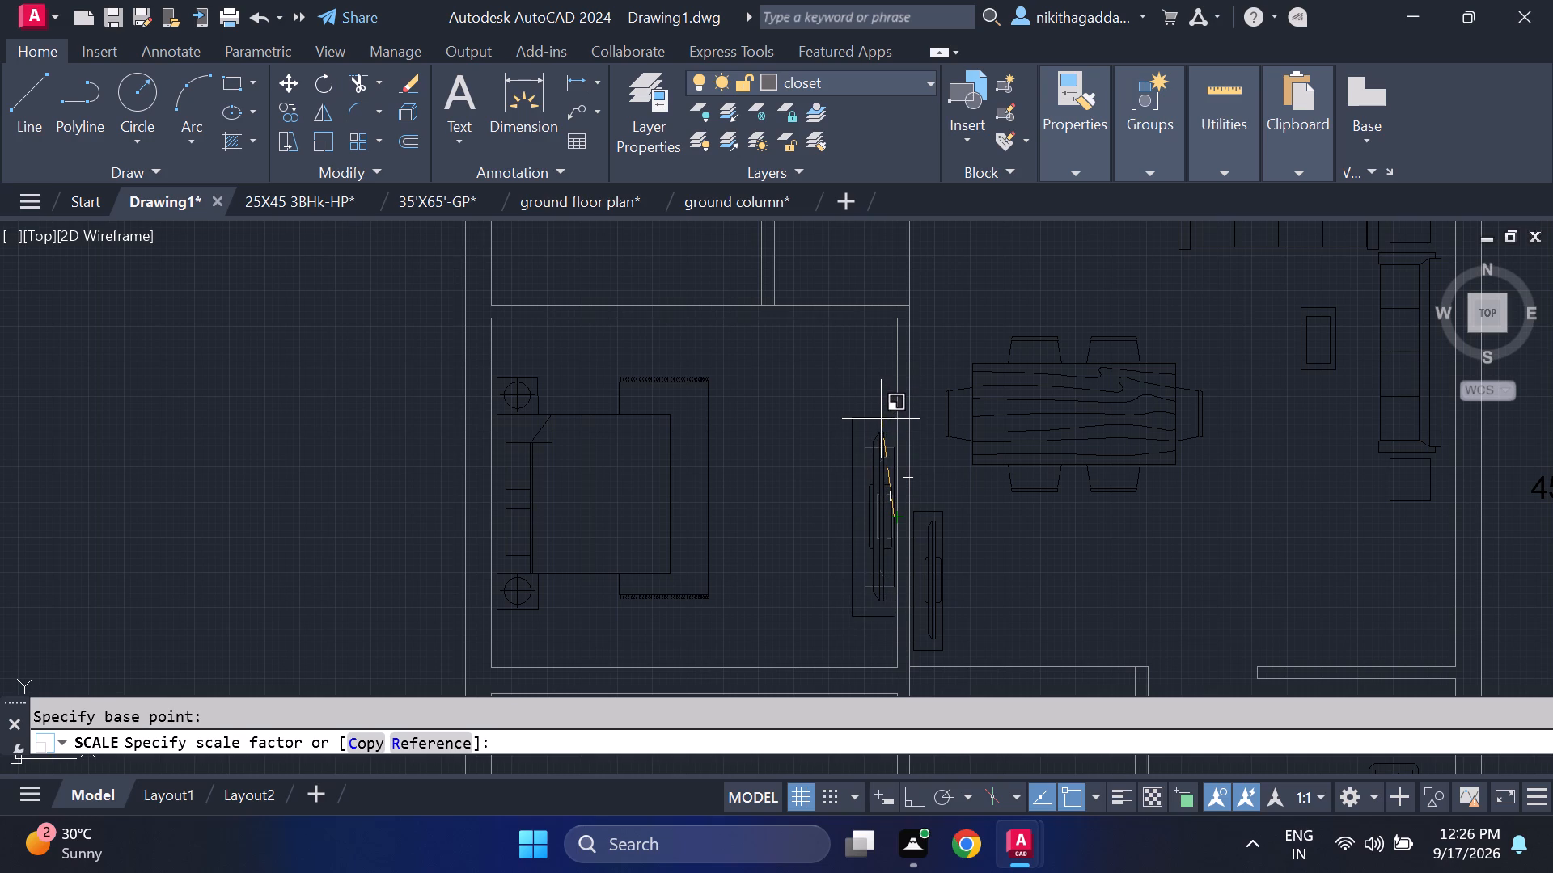
{"action": "left_click", "coordinate": [881, 417]}
Delete the TV units in the top-left bedroom, the top-right bedroom and the living area beside the dining table.
{"action": "scroll", "coordinate": [734, 595], "scroll_direction": "down", "scroll_amount": 1}
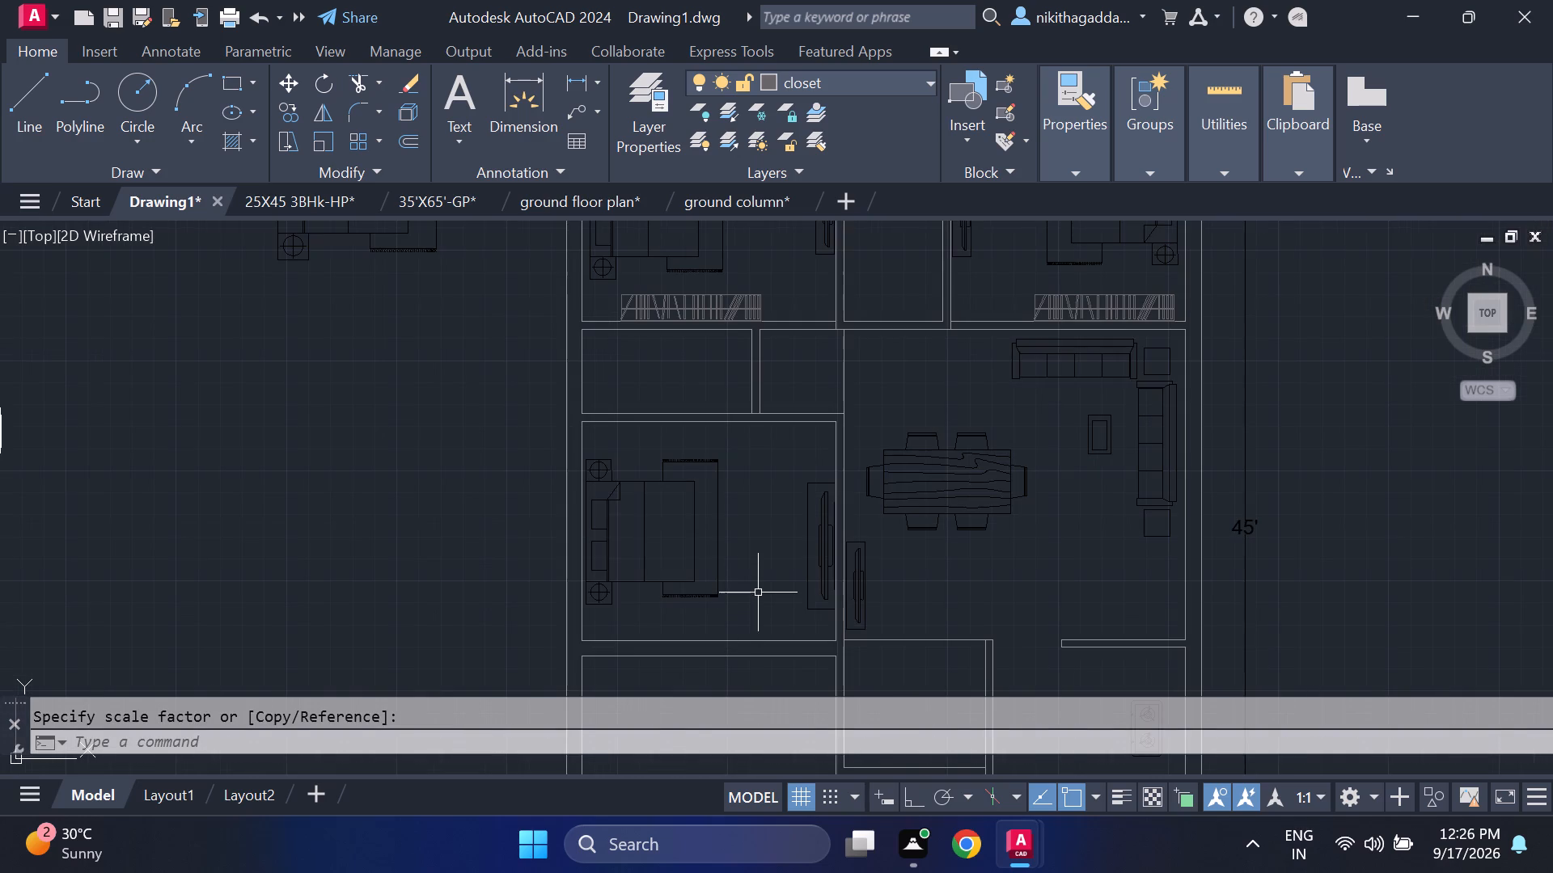
{"action": "middle_click_drag", "start_coordinate": [764, 559], "coordinate": [789, 578]}
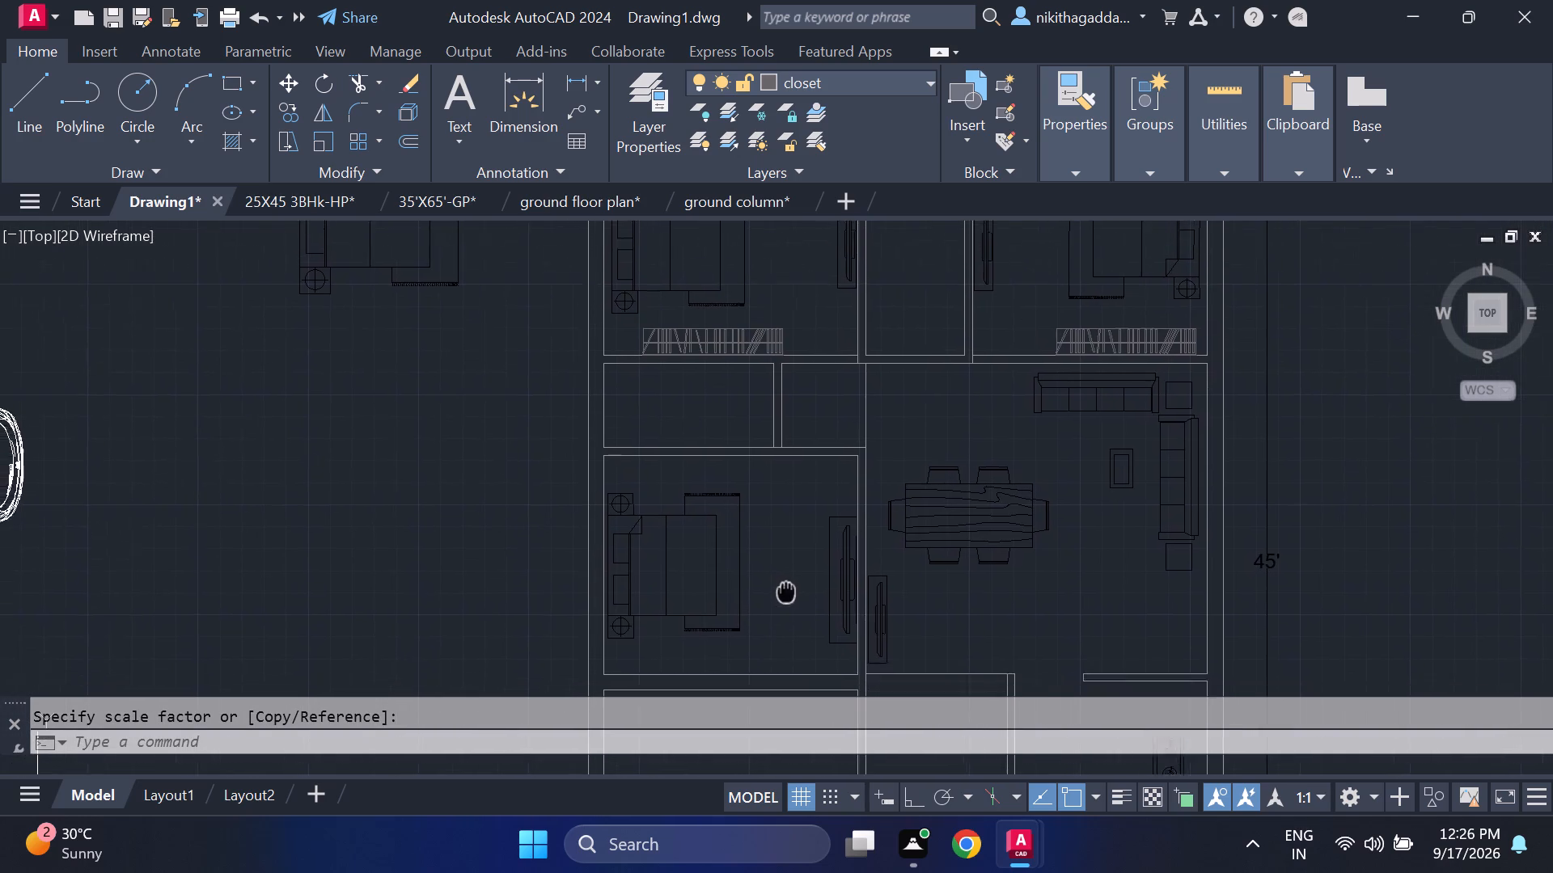
{"action": "middle_click_drag", "start_coordinate": [789, 578], "coordinate": [798, 501]}
{"action": "scroll", "coordinate": [984, 562], "scroll_direction": "down", "scroll_amount": 2}
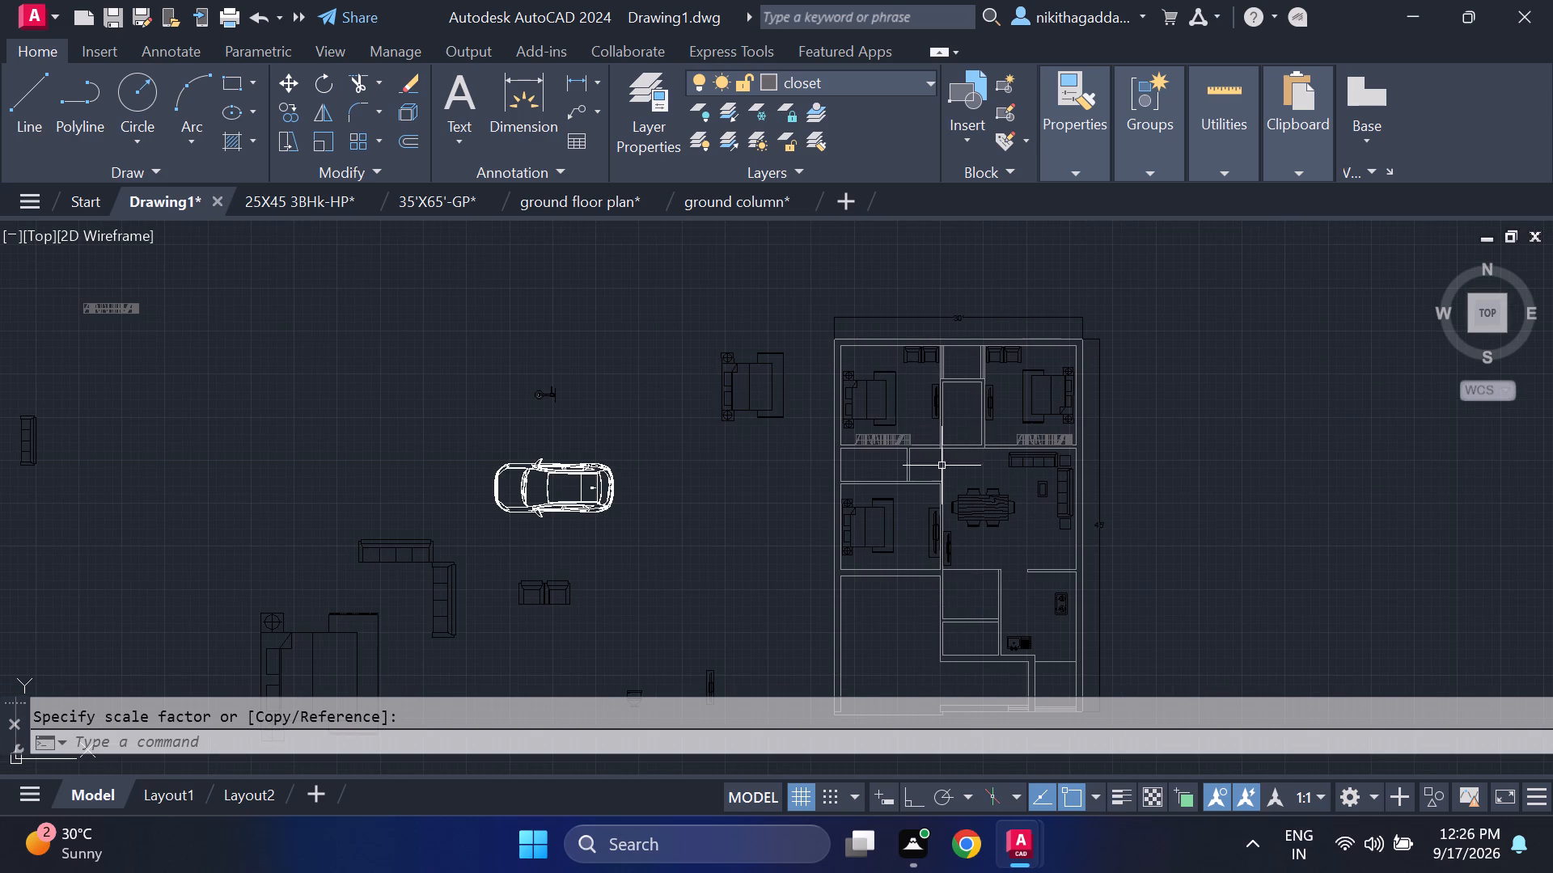
{"action": "scroll", "coordinate": [919, 391], "scroll_direction": "up", "scroll_amount": 3}
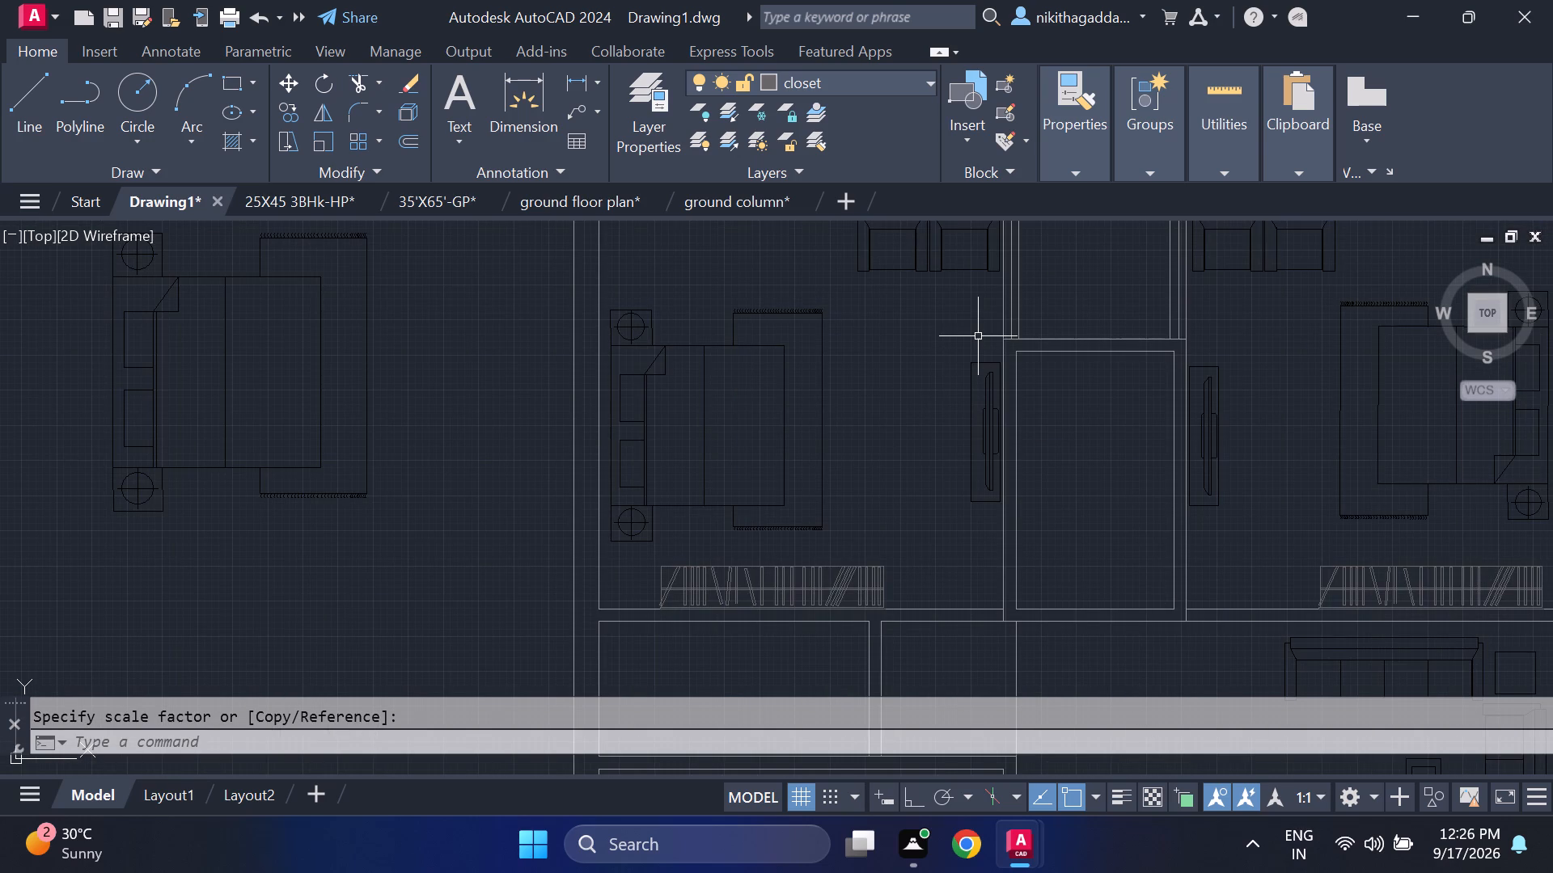
{"action": "left_click", "coordinate": [979, 335]}
{"action": "left_click", "coordinate": [963, 531]}
{"action": "left_click_drag", "start_coordinate": [1238, 375], "coordinate": [1238, 389]}
{"action": "left_click", "coordinate": [1204, 535]}
{"action": "scroll", "coordinate": [975, 438], "scroll_direction": "up", "scroll_amount": 2}
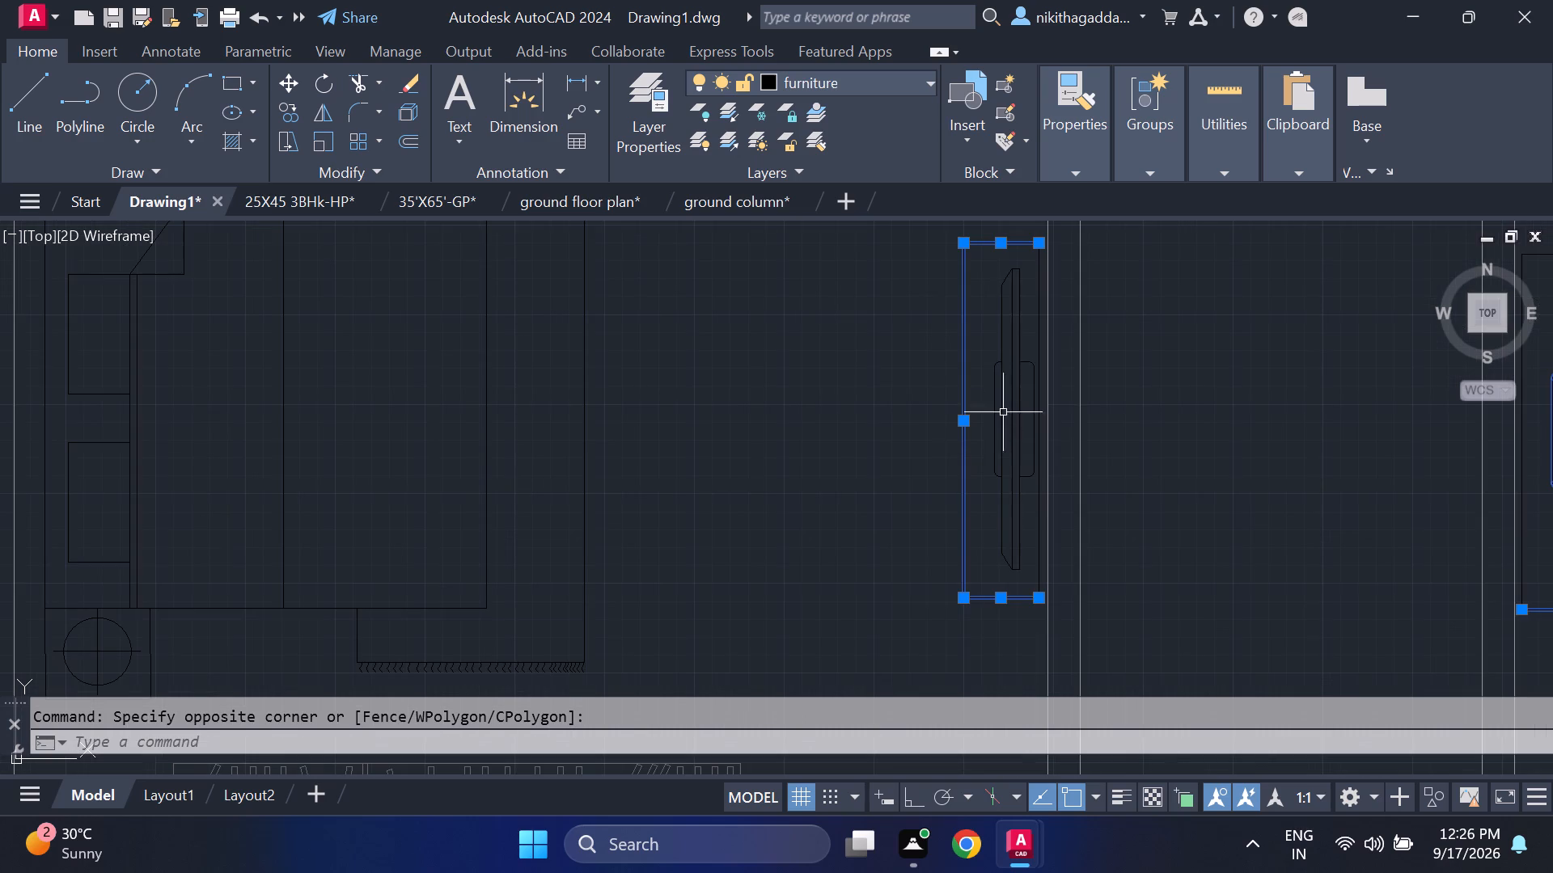
{"action": "left_click_drag", "start_coordinate": [1035, 311], "coordinate": [1030, 325]}
{"action": "left_click", "coordinate": [997, 525]}
{"action": "middle_click_drag", "start_coordinate": [1256, 525], "coordinate": [1052, 507]}
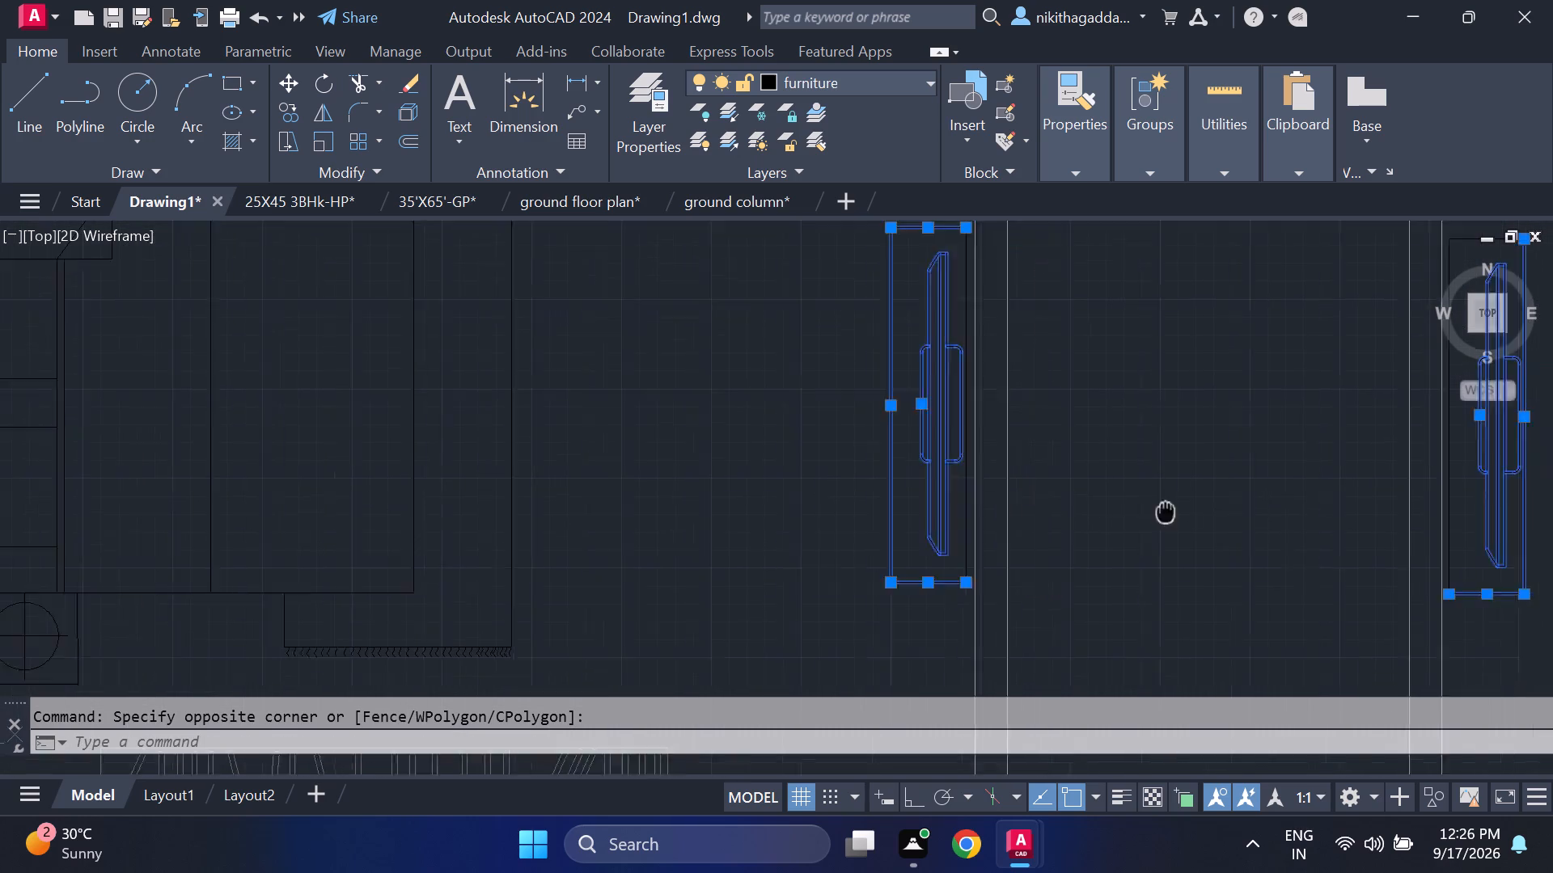
{"action": "middle_click_drag", "start_coordinate": [1052, 507], "coordinate": [697, 508]}
{"action": "scroll", "coordinate": [436, 519], "scroll_direction": "up", "scroll_amount": 2}
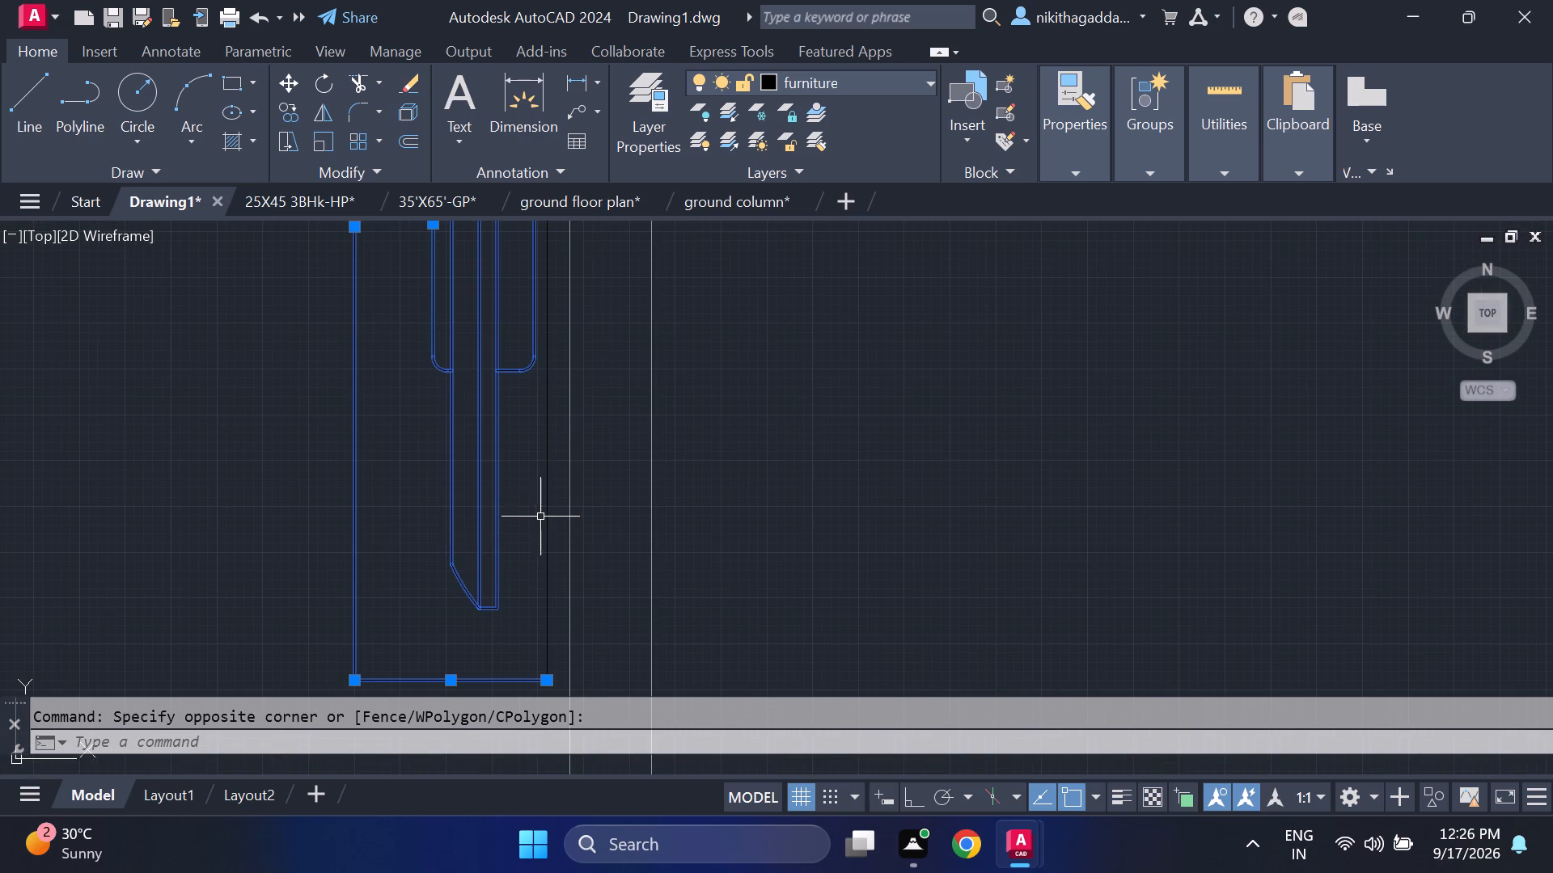
{"action": "left_click", "coordinate": [542, 514]}
{"action": "left_click", "coordinate": [545, 514]}
{"action": "left_click", "coordinate": [552, 493]}
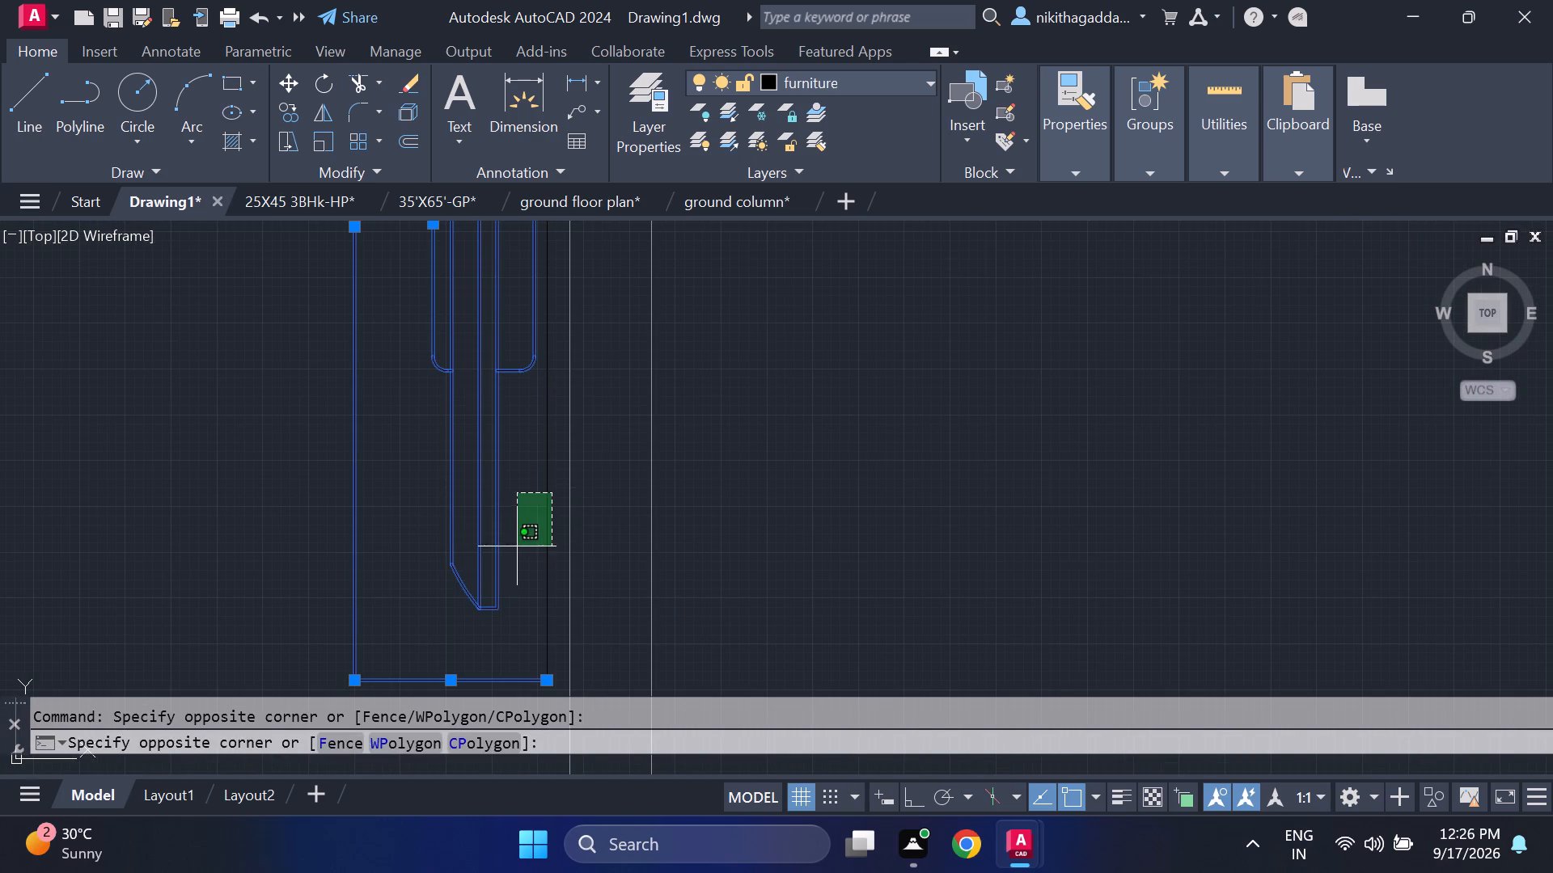
{"action": "left_click", "coordinate": [518, 544]}
{"action": "scroll", "coordinate": [798, 525], "scroll_direction": "down", "scroll_amount": 3}
{"action": "scroll", "coordinate": [1081, 470], "scroll_direction": "up", "scroll_amount": 3}
{"action": "middle_click_drag", "start_coordinate": [1055, 400], "coordinate": [1059, 445]}
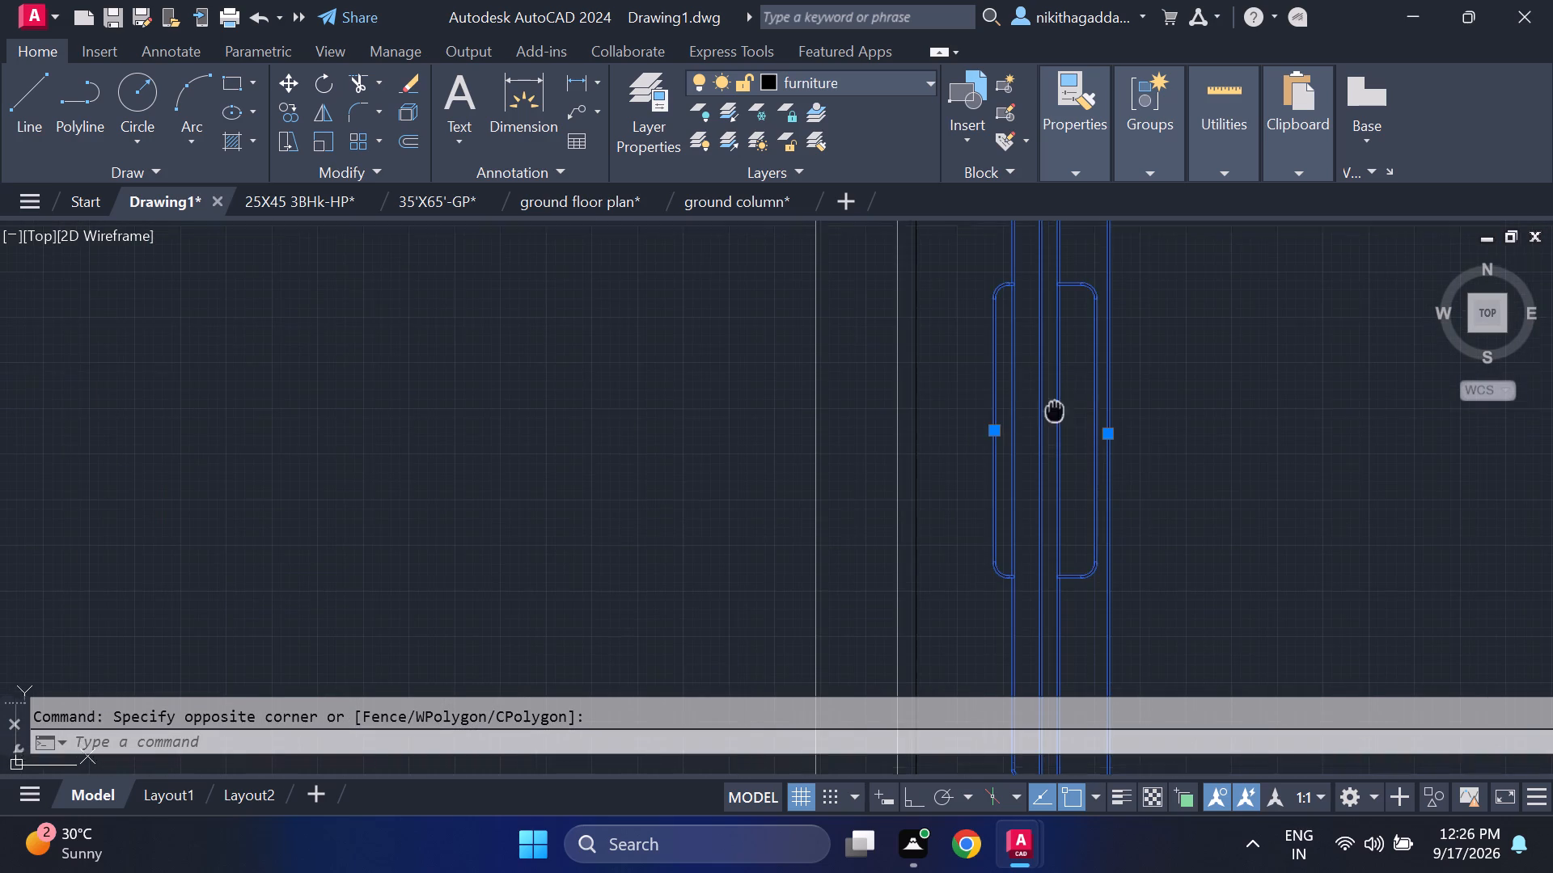
{"action": "middle_click_drag", "start_coordinate": [1059, 445], "coordinate": [1085, 635]}
{"action": "scroll", "coordinate": [1032, 348], "scroll_direction": "down", "scroll_amount": 3}
{"action": "left_click", "coordinate": [1060, 289]}
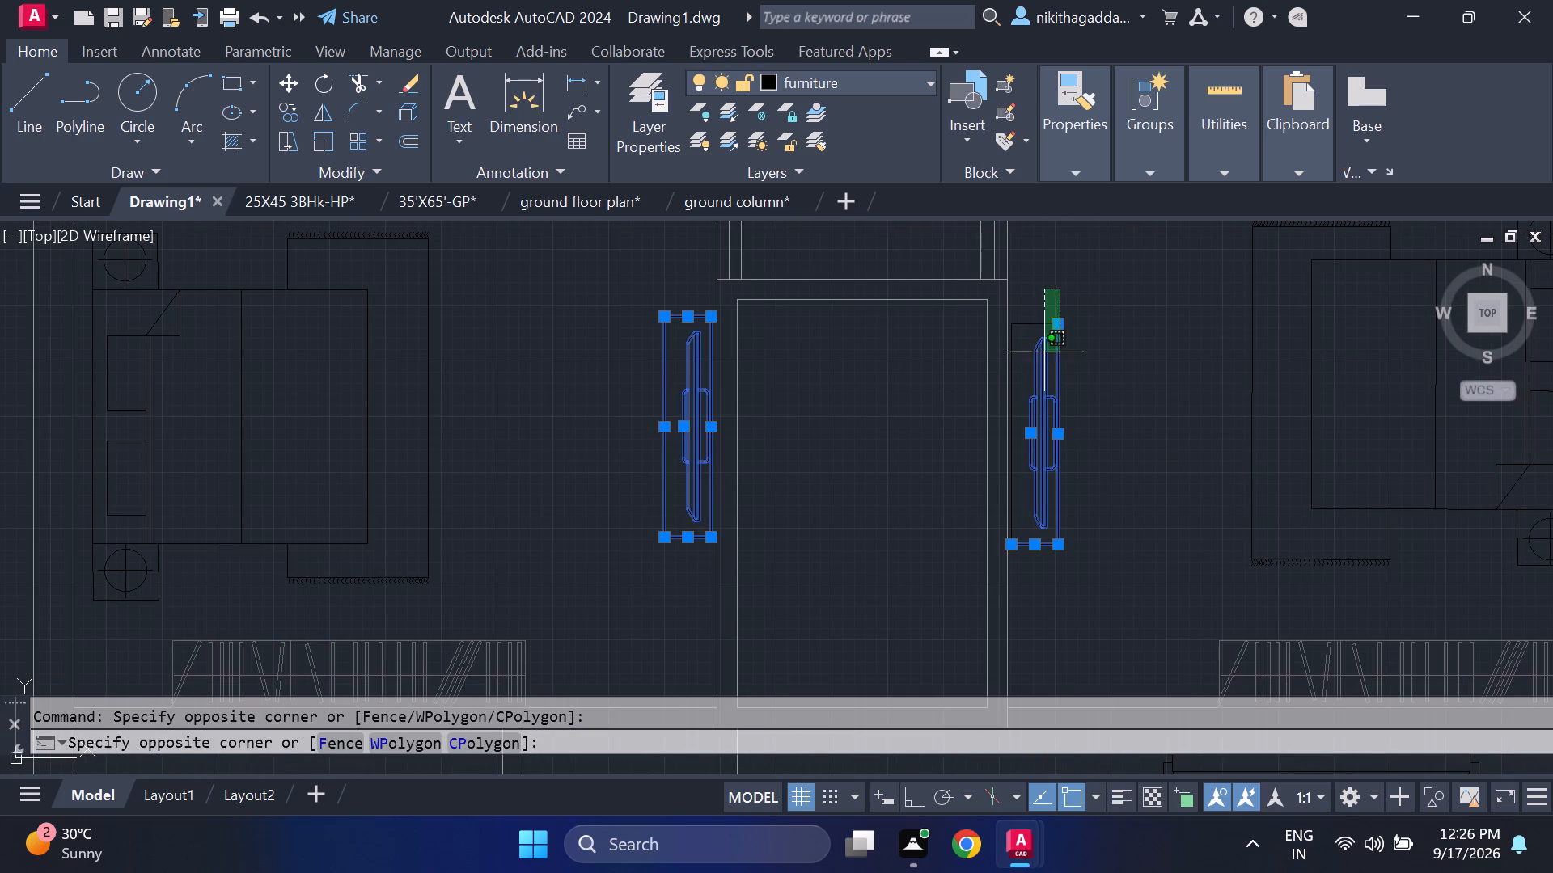
{"action": "left_click", "coordinate": [1022, 554]}
{"action": "scroll", "coordinate": [1020, 521], "scroll_direction": "up", "scroll_amount": 2}
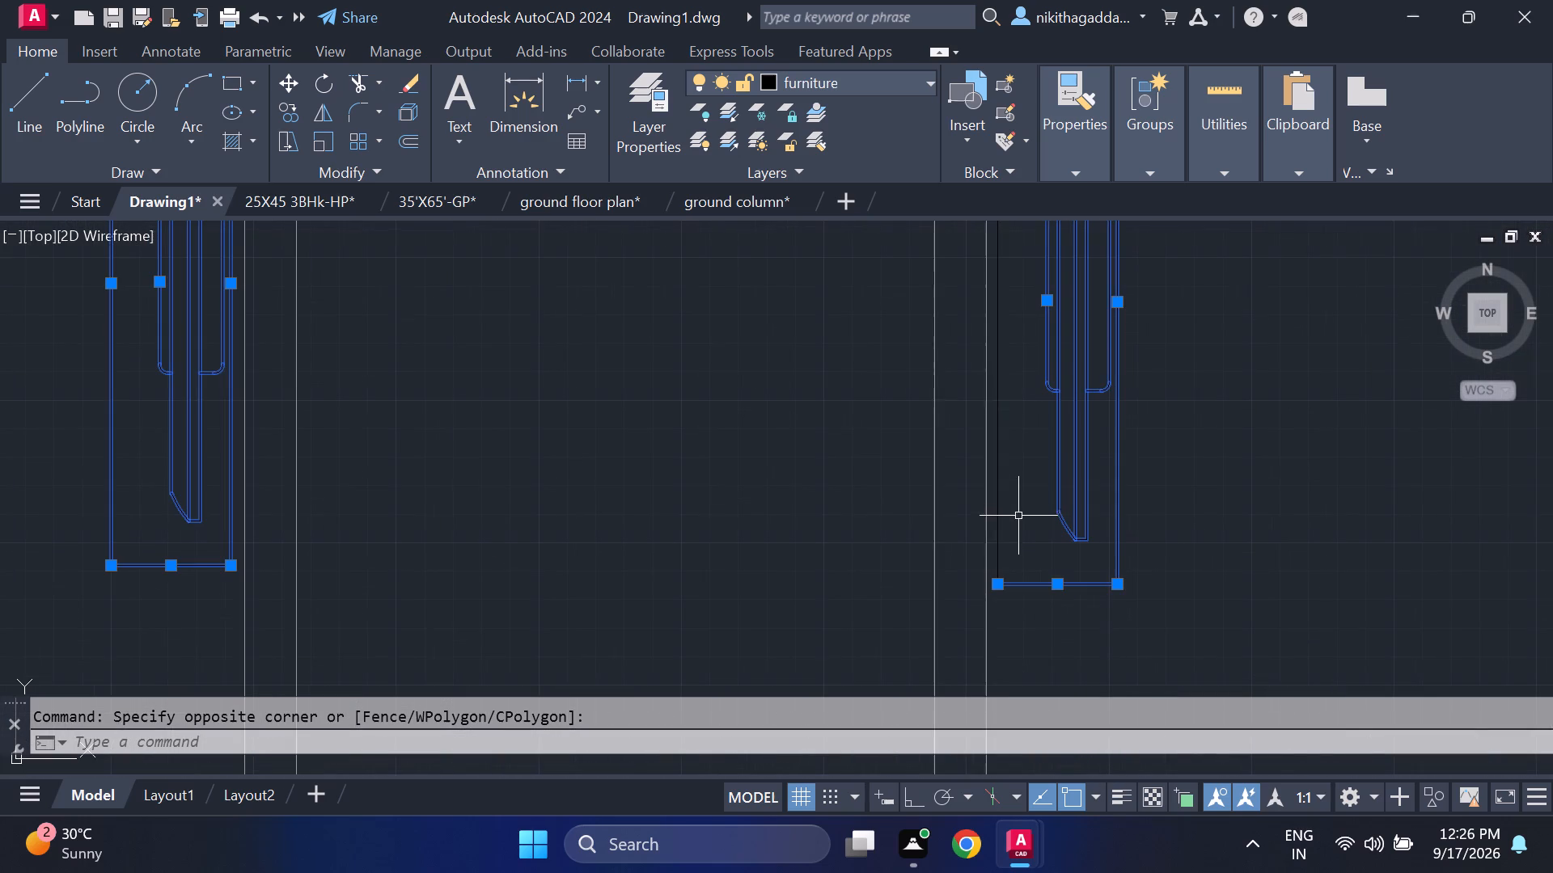
{"action": "left_click", "coordinate": [1000, 498]}
{"action": "scroll", "coordinate": [1112, 529], "scroll_direction": "down", "scroll_amount": 4}
{"action": "middle_click_drag", "start_coordinate": [1117, 550], "coordinate": [1023, 310]}
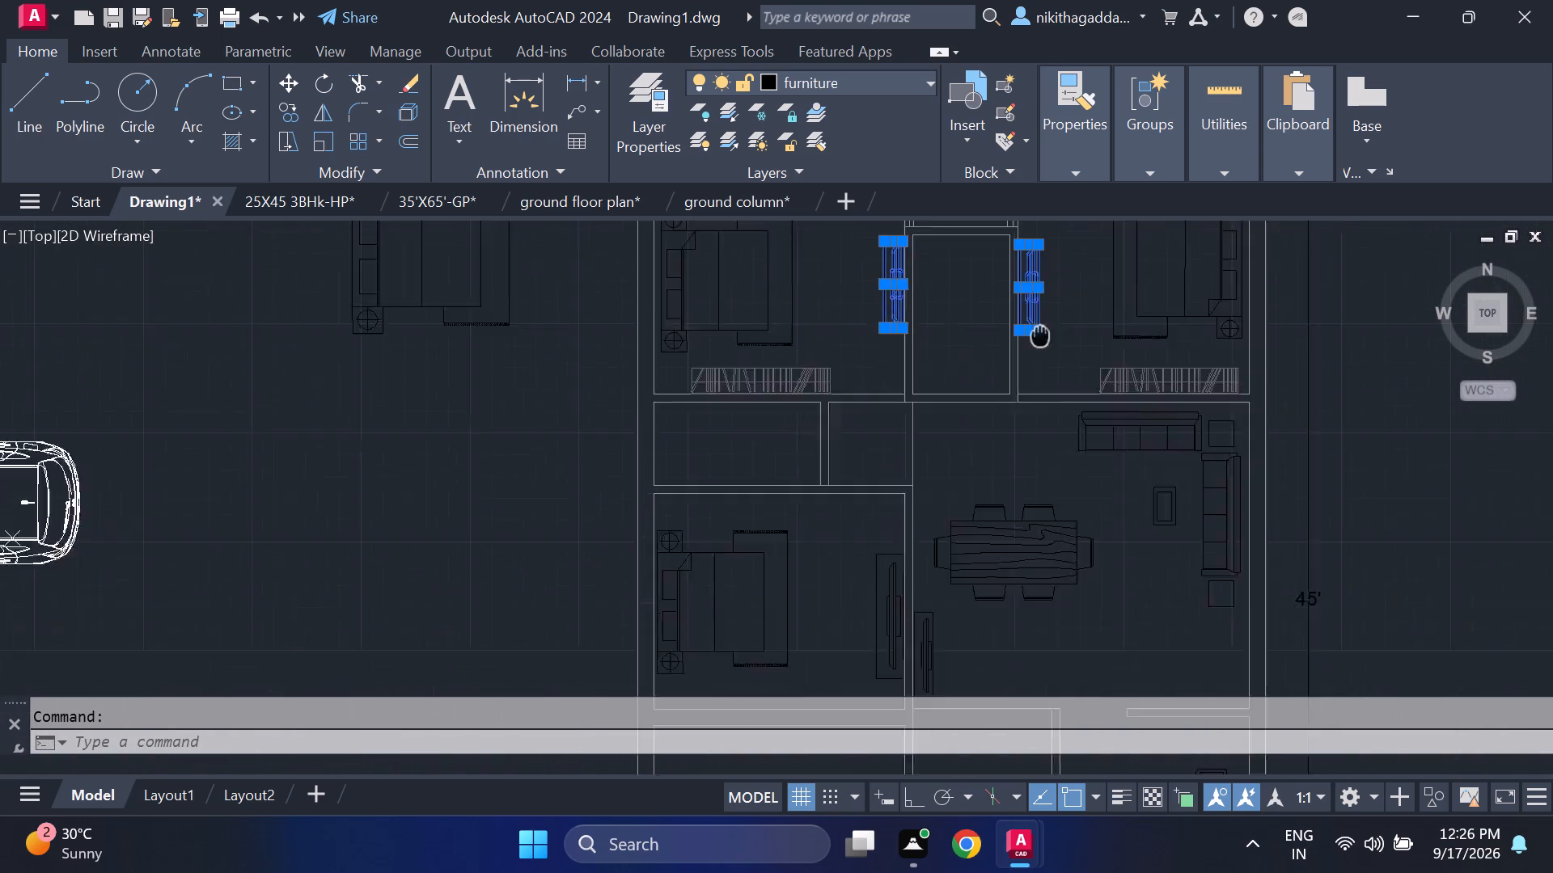
{"action": "middle_click_drag", "start_coordinate": [1023, 310], "coordinate": [1009, 290]}
{"action": "middle_click_drag", "start_coordinate": [968, 596], "coordinate": [958, 479]}
{"action": "scroll", "coordinate": [861, 519], "scroll_direction": "up", "scroll_amount": 3}
{"action": "left_click", "coordinate": [1031, 457]}
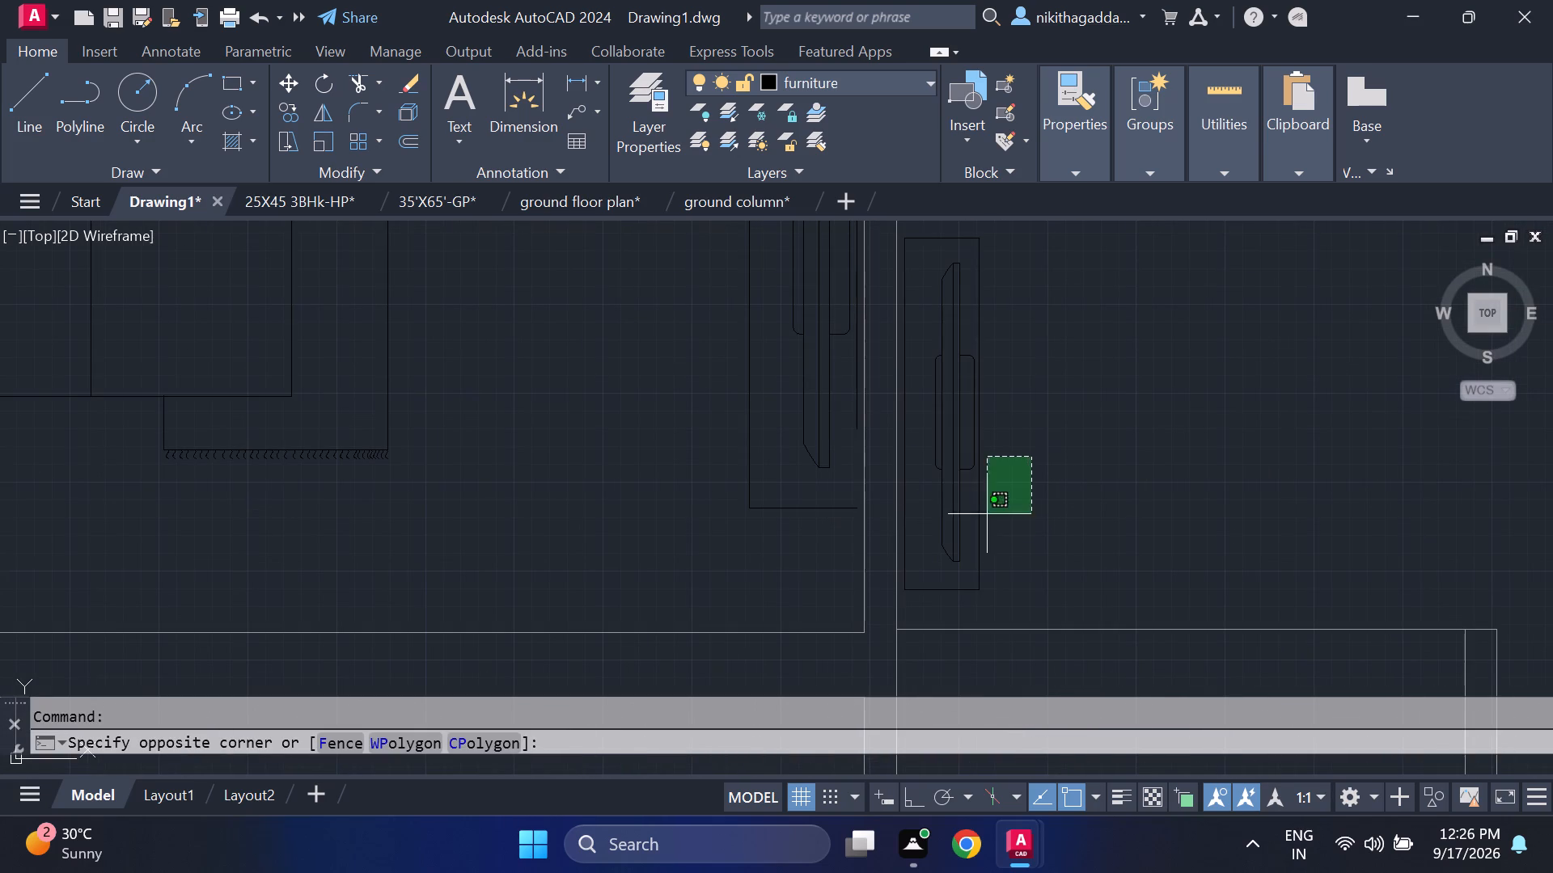
{"action": "left_click", "coordinate": [907, 592]}
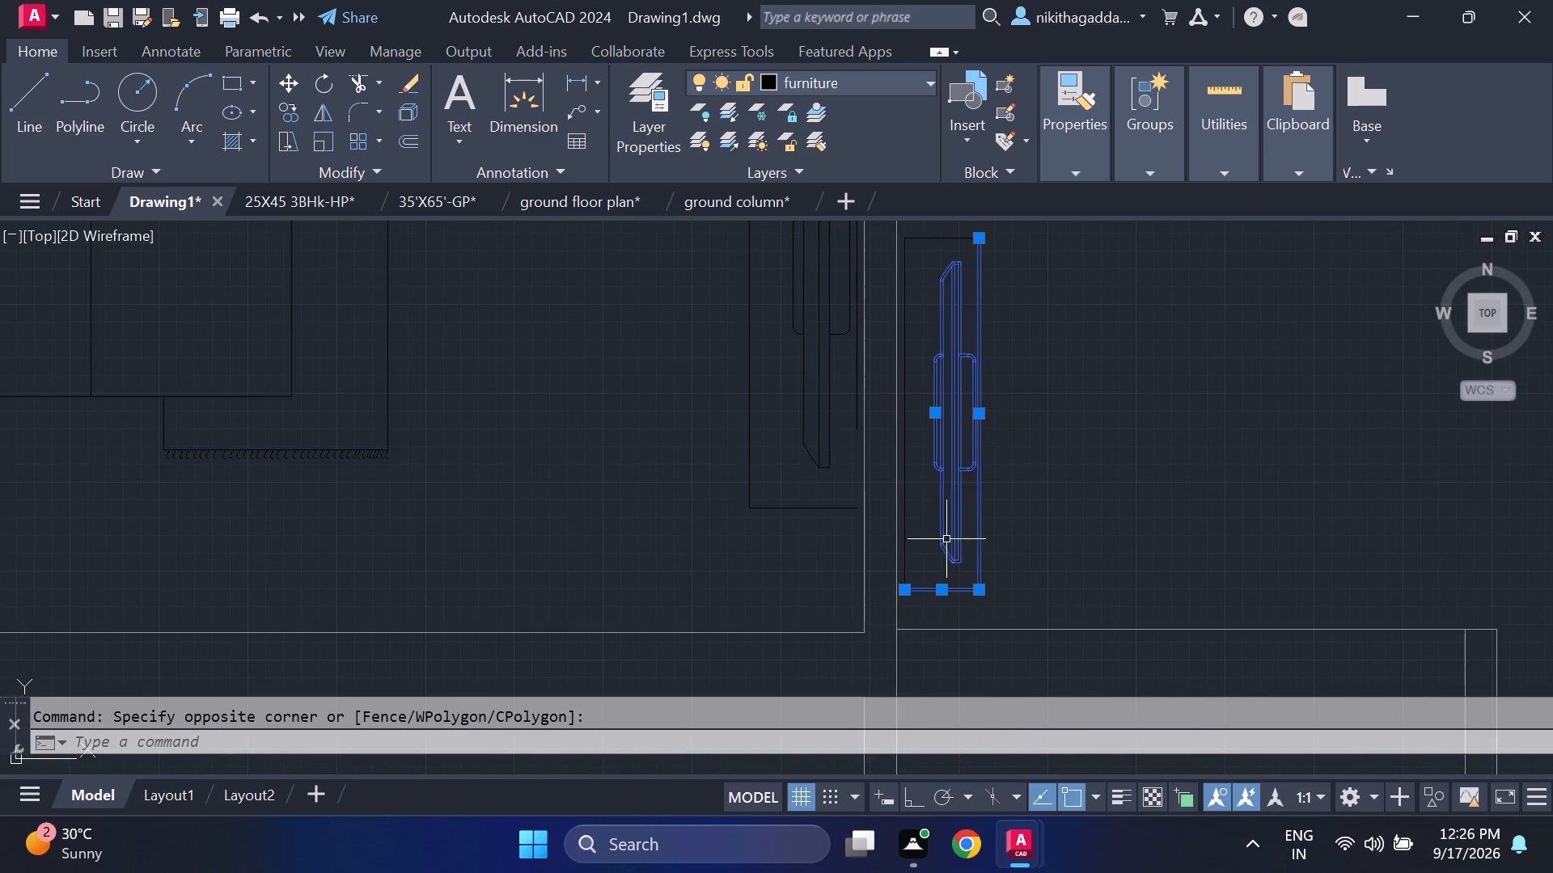
{"action": "scroll", "coordinate": [918, 541], "scroll_direction": "up", "scroll_amount": 3}
{"action": "left_click", "coordinate": [871, 539]}
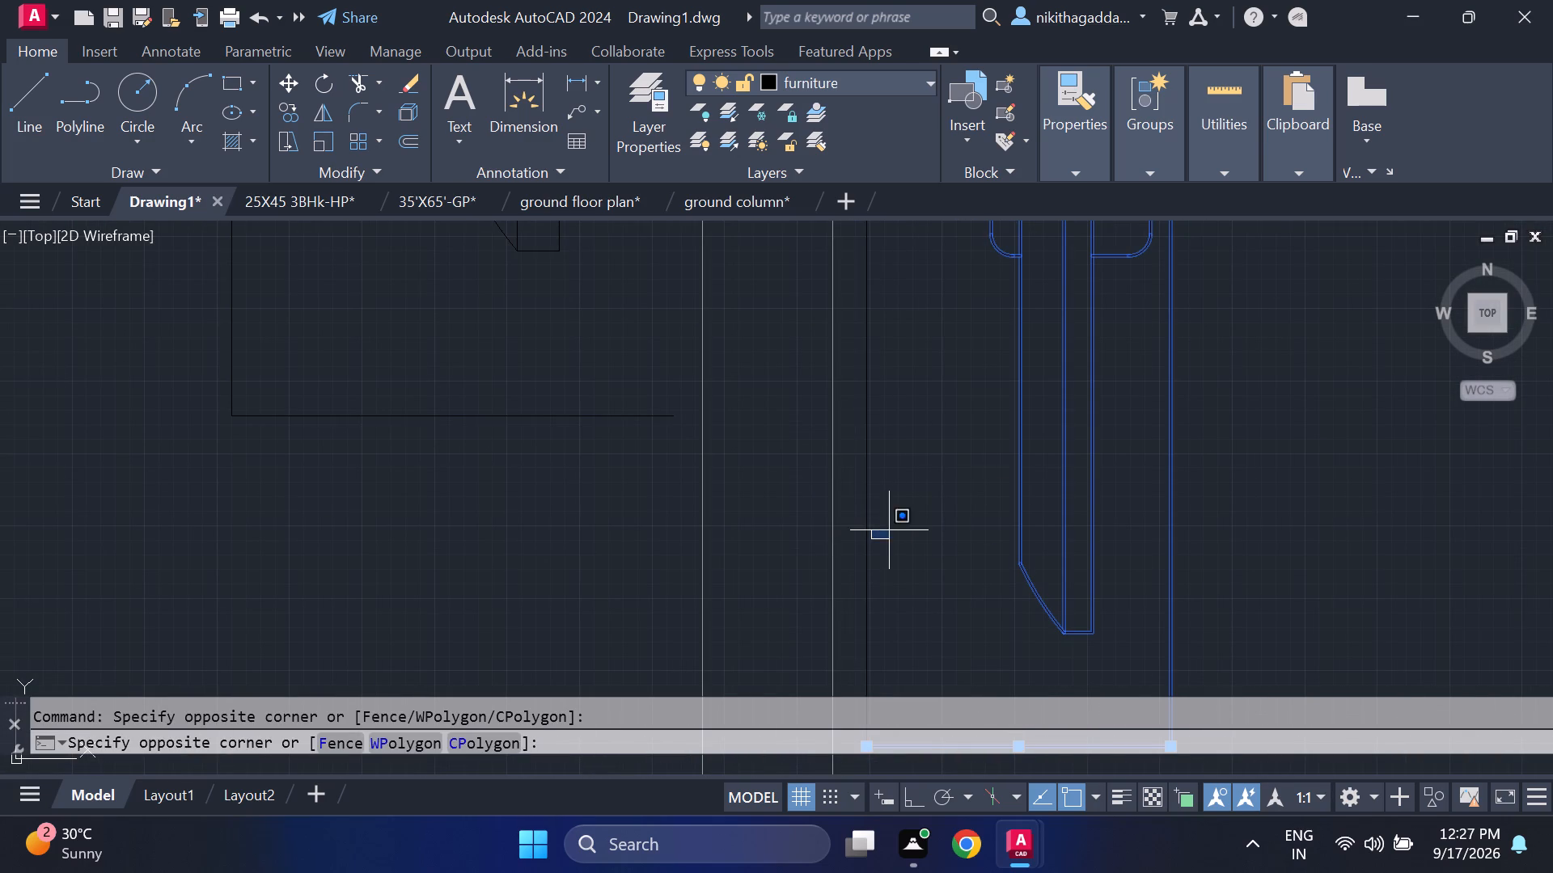
{"action": "double_click", "coordinate": [888, 532]}
{"action": "left_click", "coordinate": [904, 522]}
{"action": "left_click", "coordinate": [853, 582]}
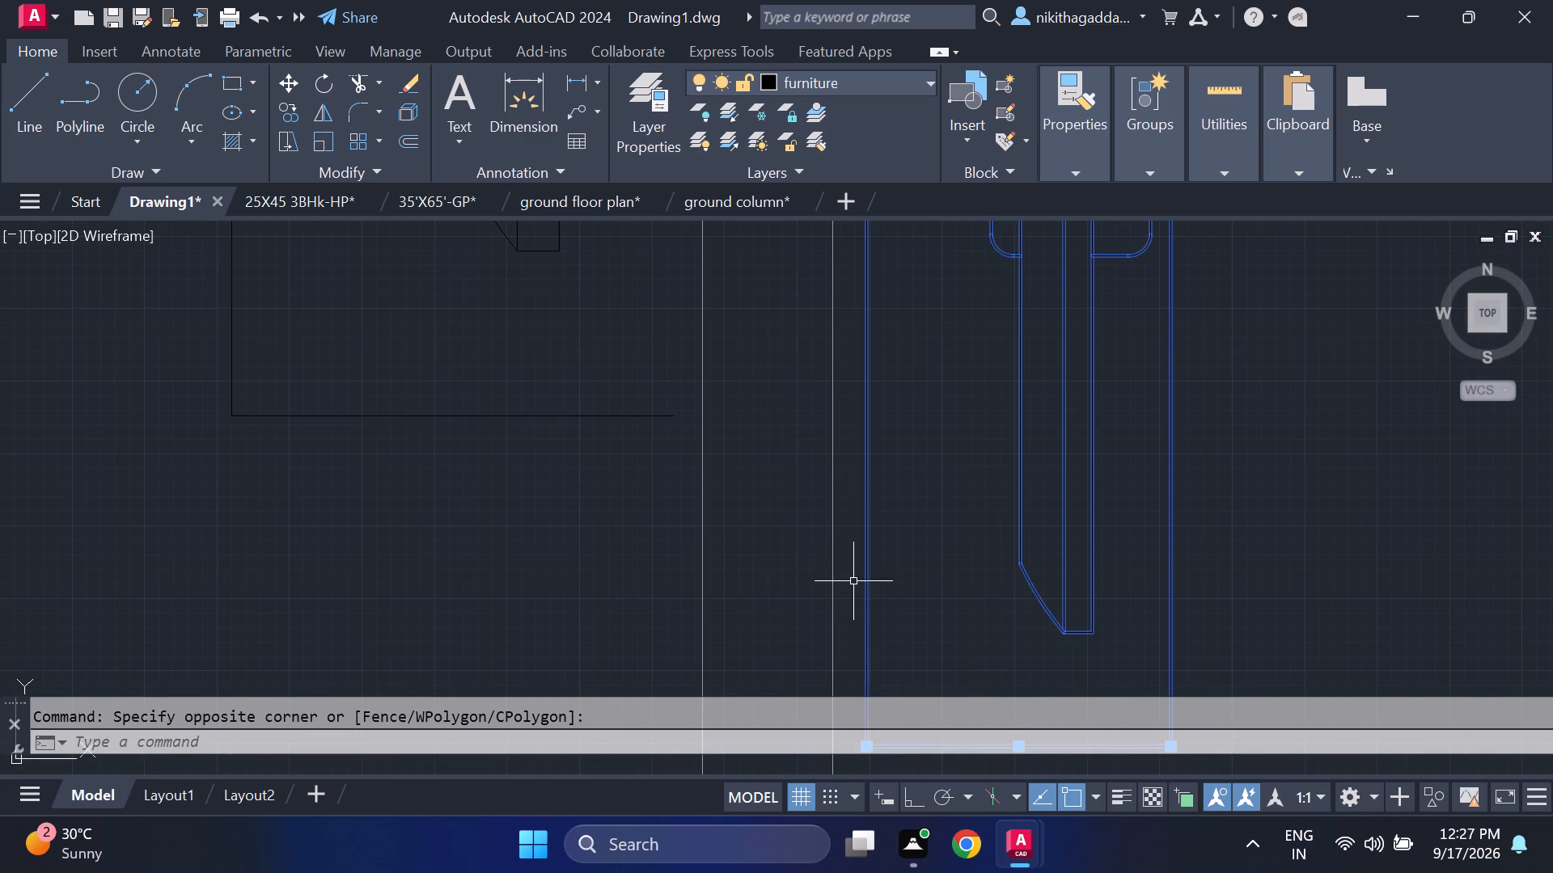
{"action": "scroll", "coordinate": [1015, 465], "scroll_direction": "down", "scroll_amount": 3}
{"action": "middle_click_drag", "start_coordinate": [1009, 395], "coordinate": [1010, 558]}
{"action": "left_click", "coordinate": [1075, 281]}
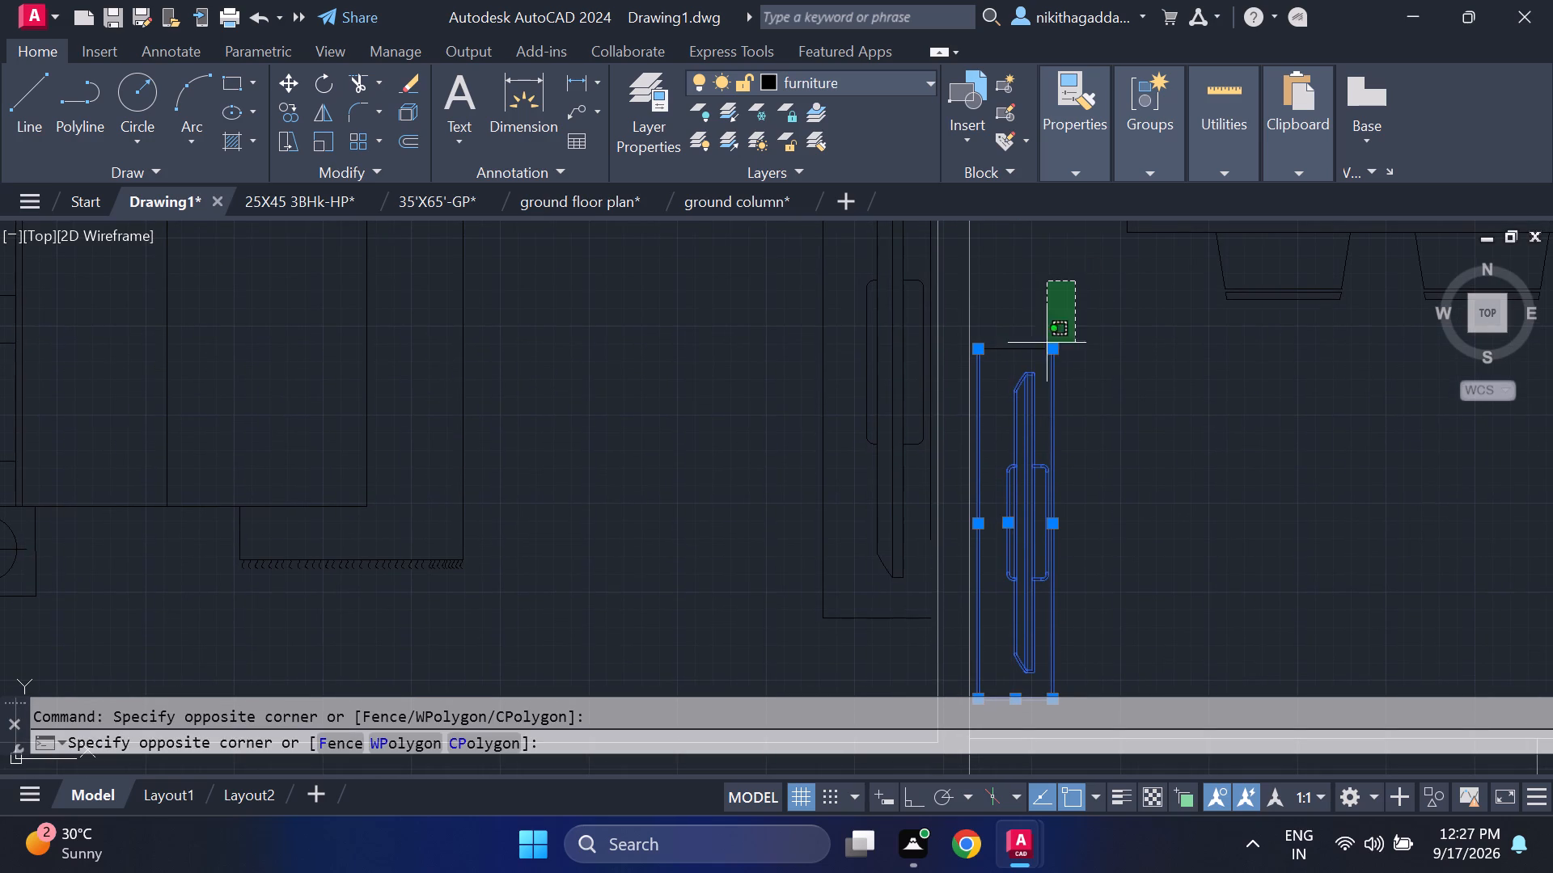
{"action": "left_click", "coordinate": [1010, 446]}
{"action": "key", "text": "Delete"}
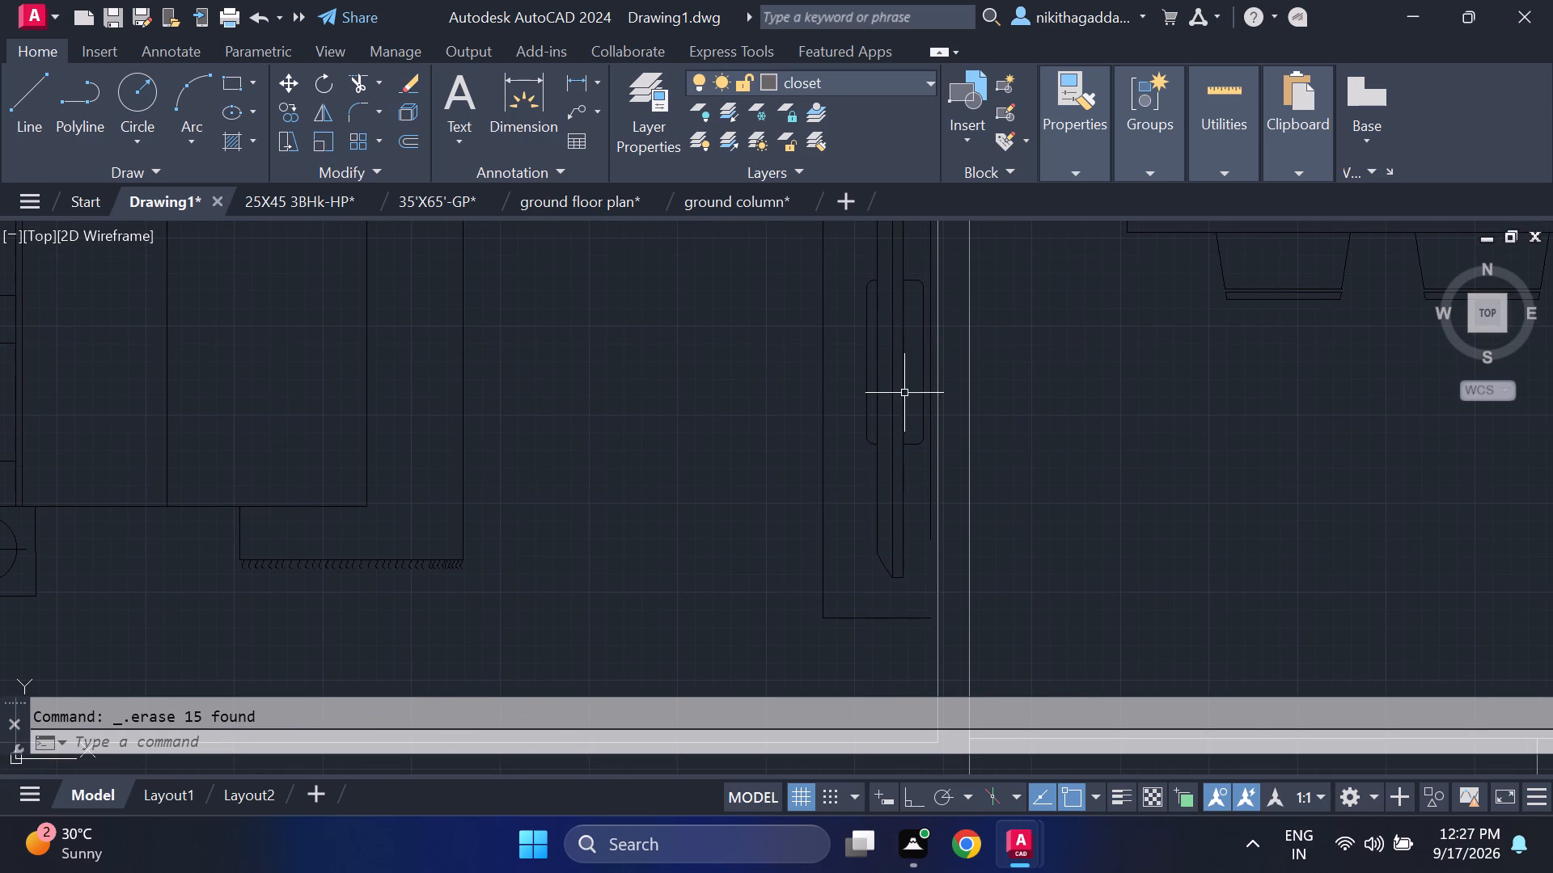
Move the middle-left bedroom's TV unit slightly upward along its wall, including its outline and wall-side line.
{"action": "scroll", "coordinate": [886, 445], "scroll_direction": "down", "scroll_amount": 2}
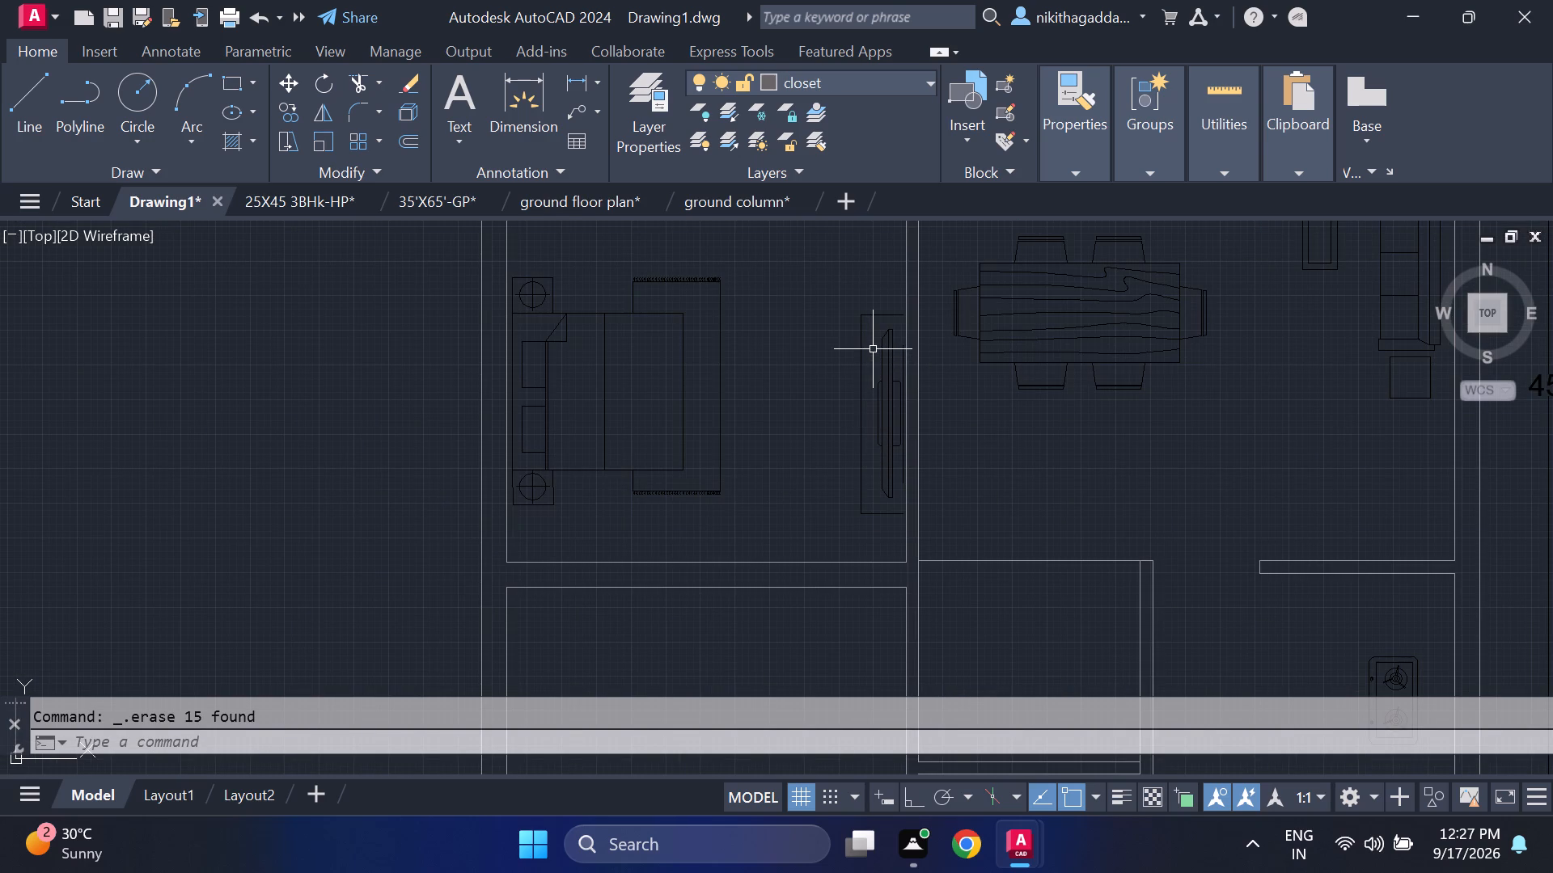
{"action": "left_click", "coordinate": [887, 283]}
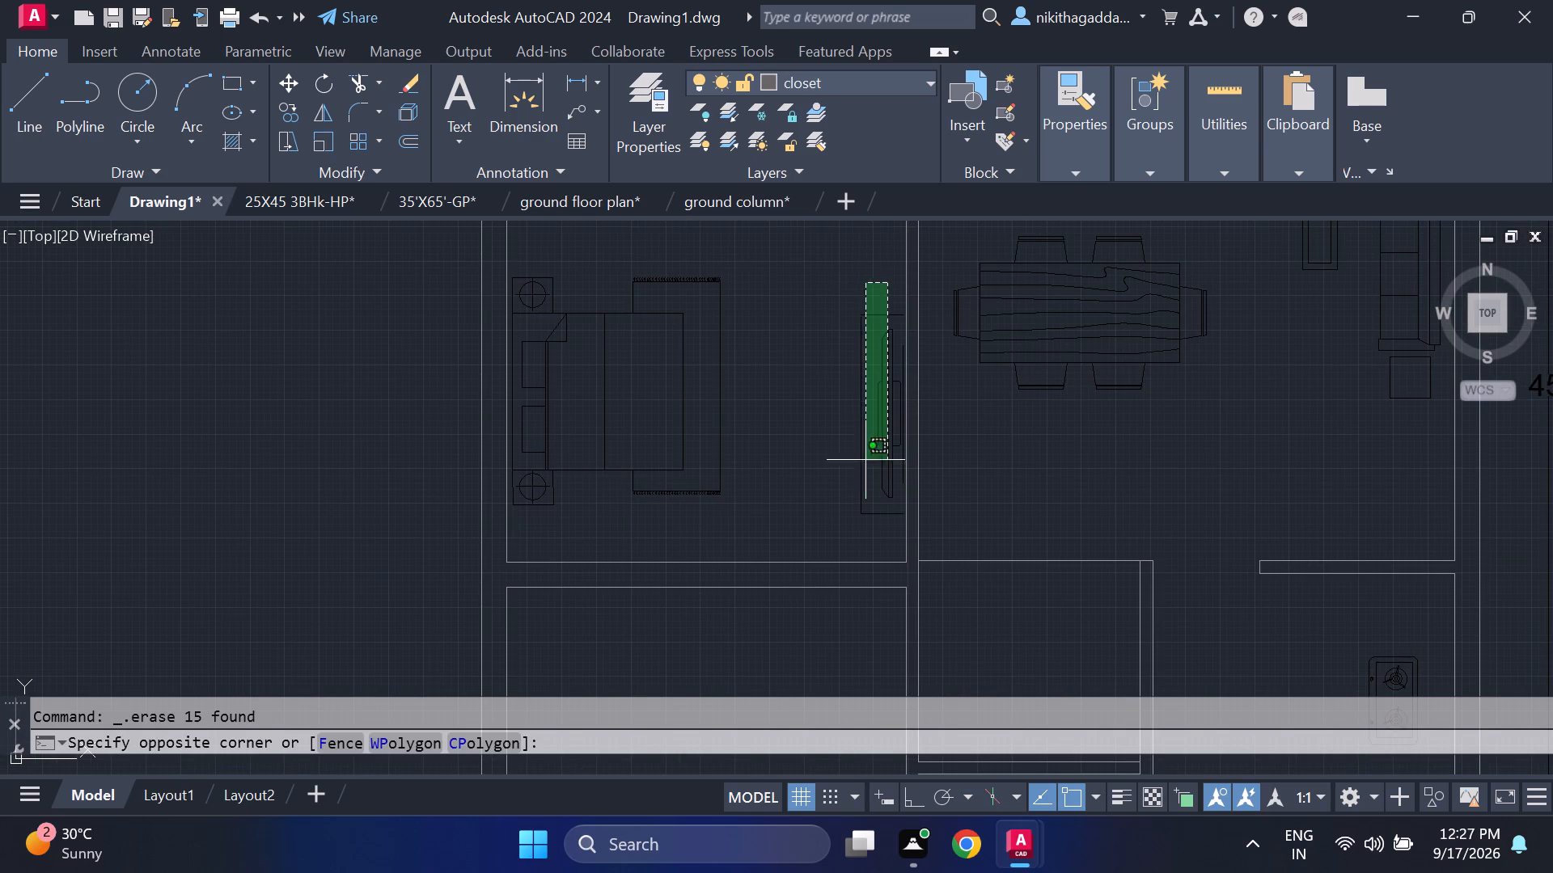
{"action": "left_click", "coordinate": [836, 529]}
{"action": "scroll", "coordinate": [889, 496], "scroll_direction": "up", "scroll_amount": 4}
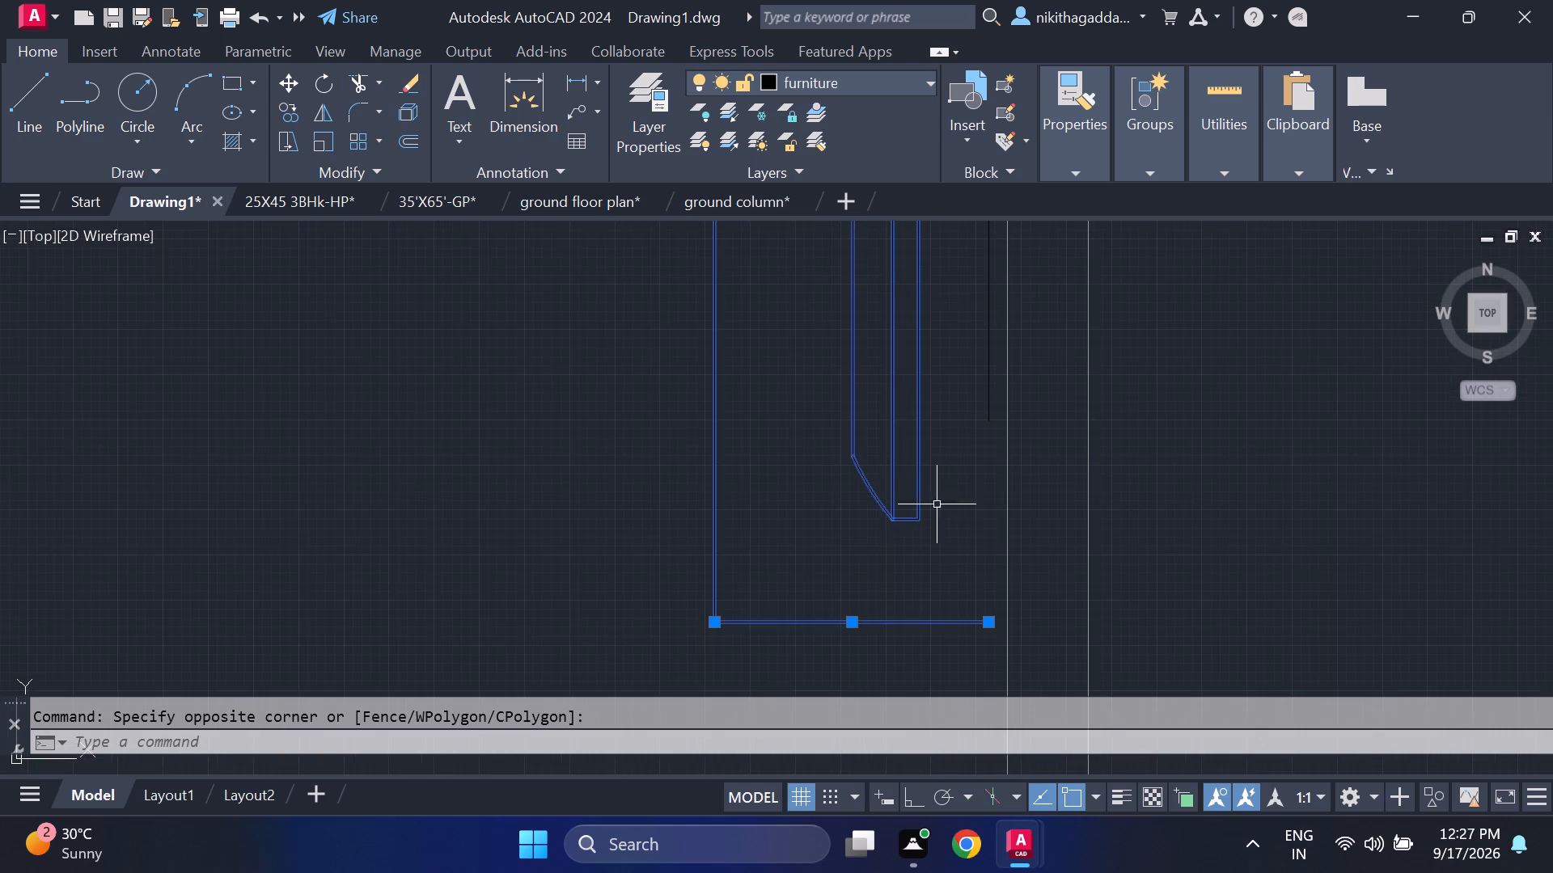
{"action": "left_click", "coordinate": [990, 399]}
{"action": "scroll", "coordinate": [967, 474], "scroll_direction": "down", "scroll_amount": 3}
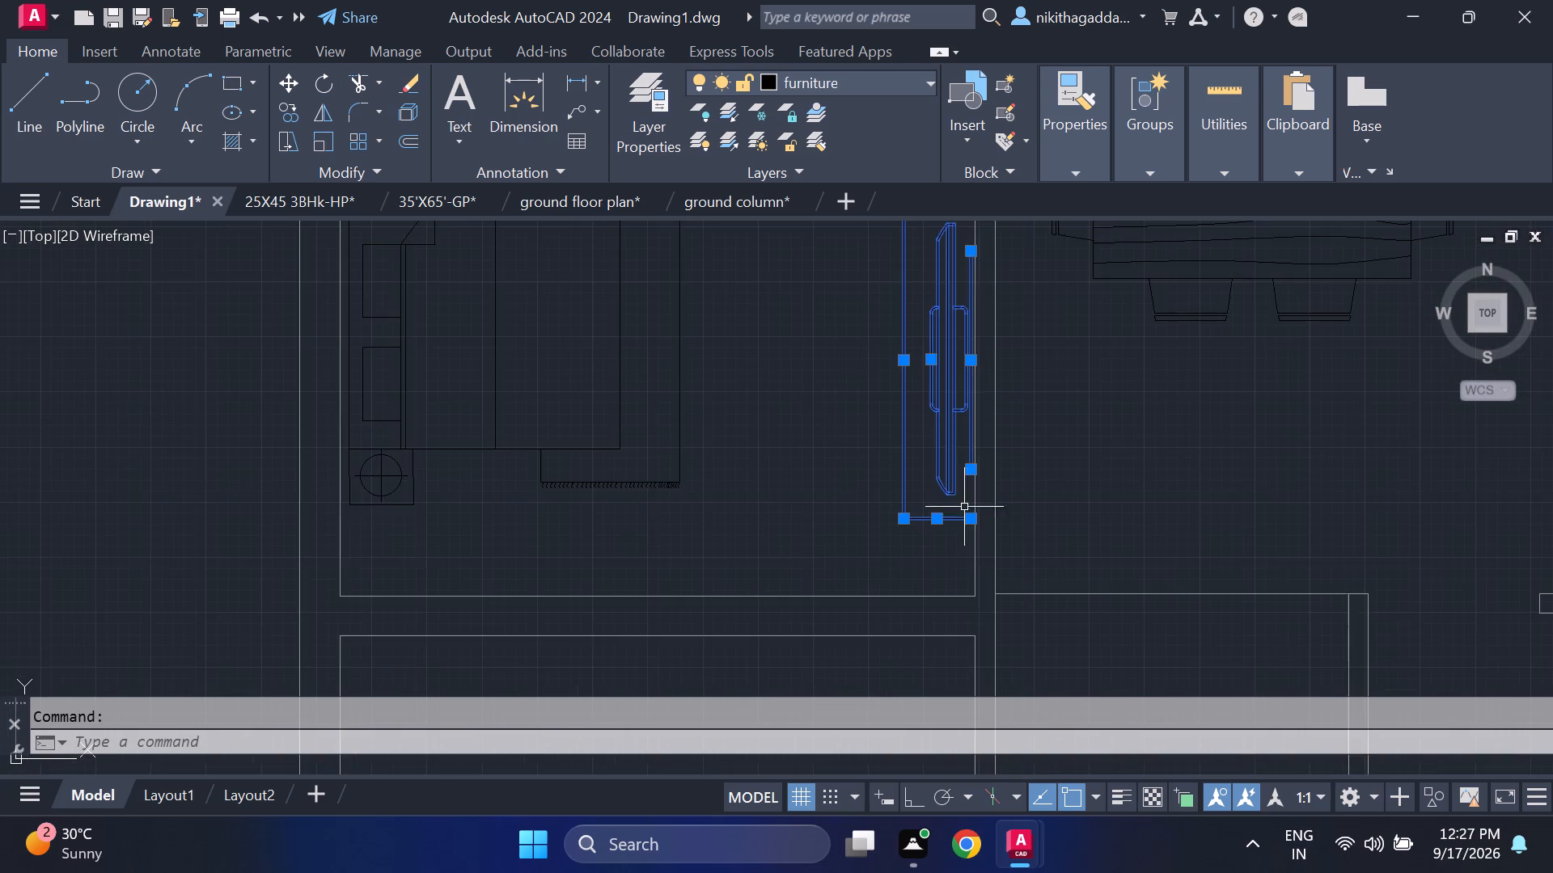
{"action": "scroll", "coordinate": [1003, 532], "scroll_direction": "down", "scroll_amount": 1}
{"action": "key", "text": "m"}
{"action": "key", "text": "Return"}
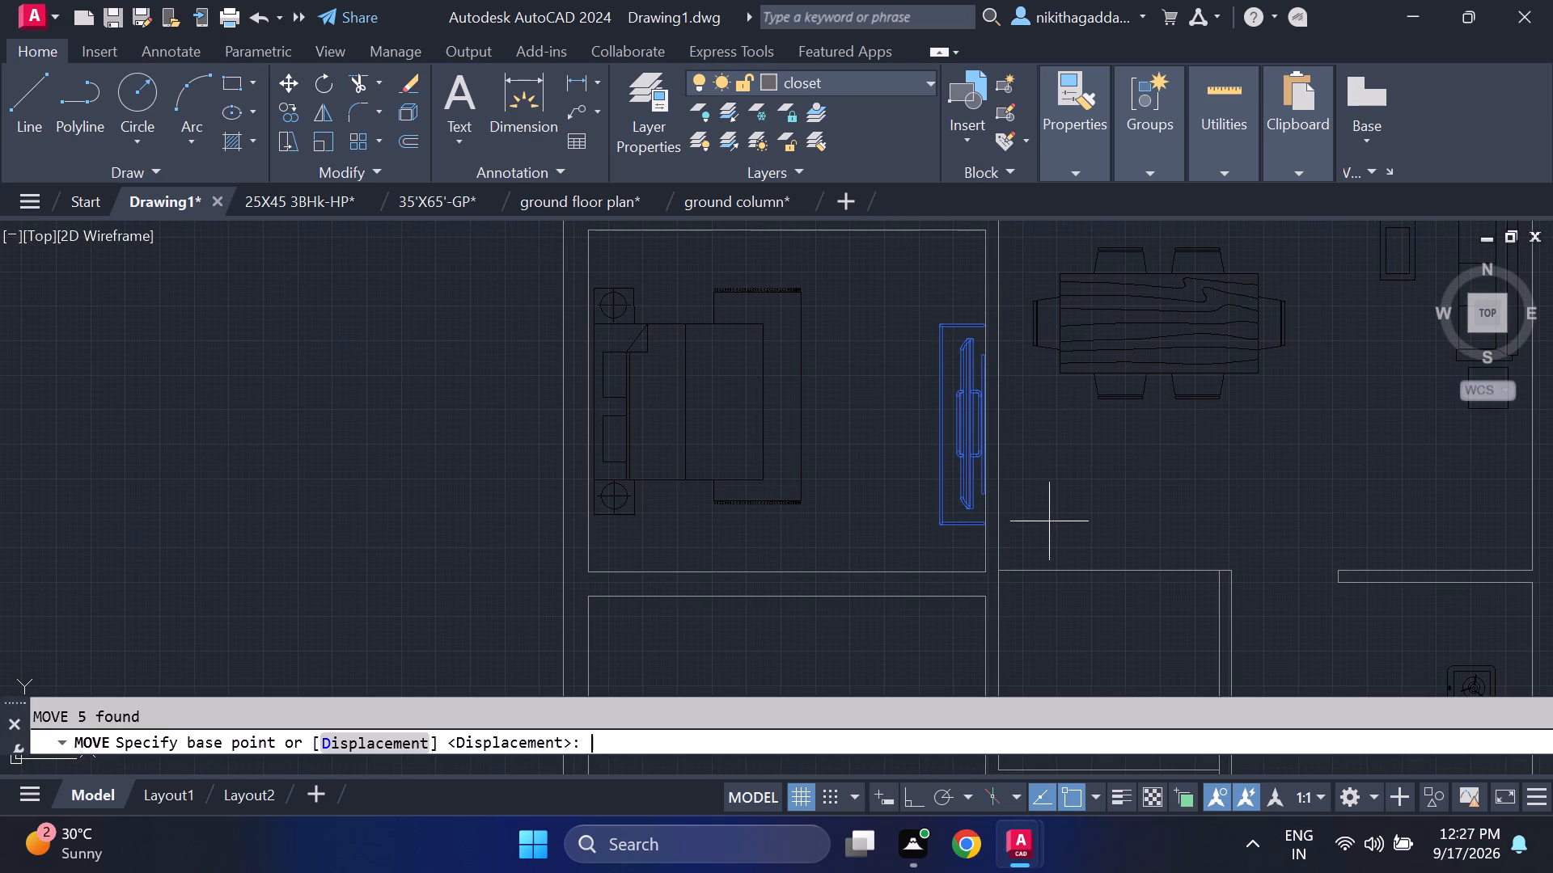
{"action": "left_click", "coordinate": [968, 424]}
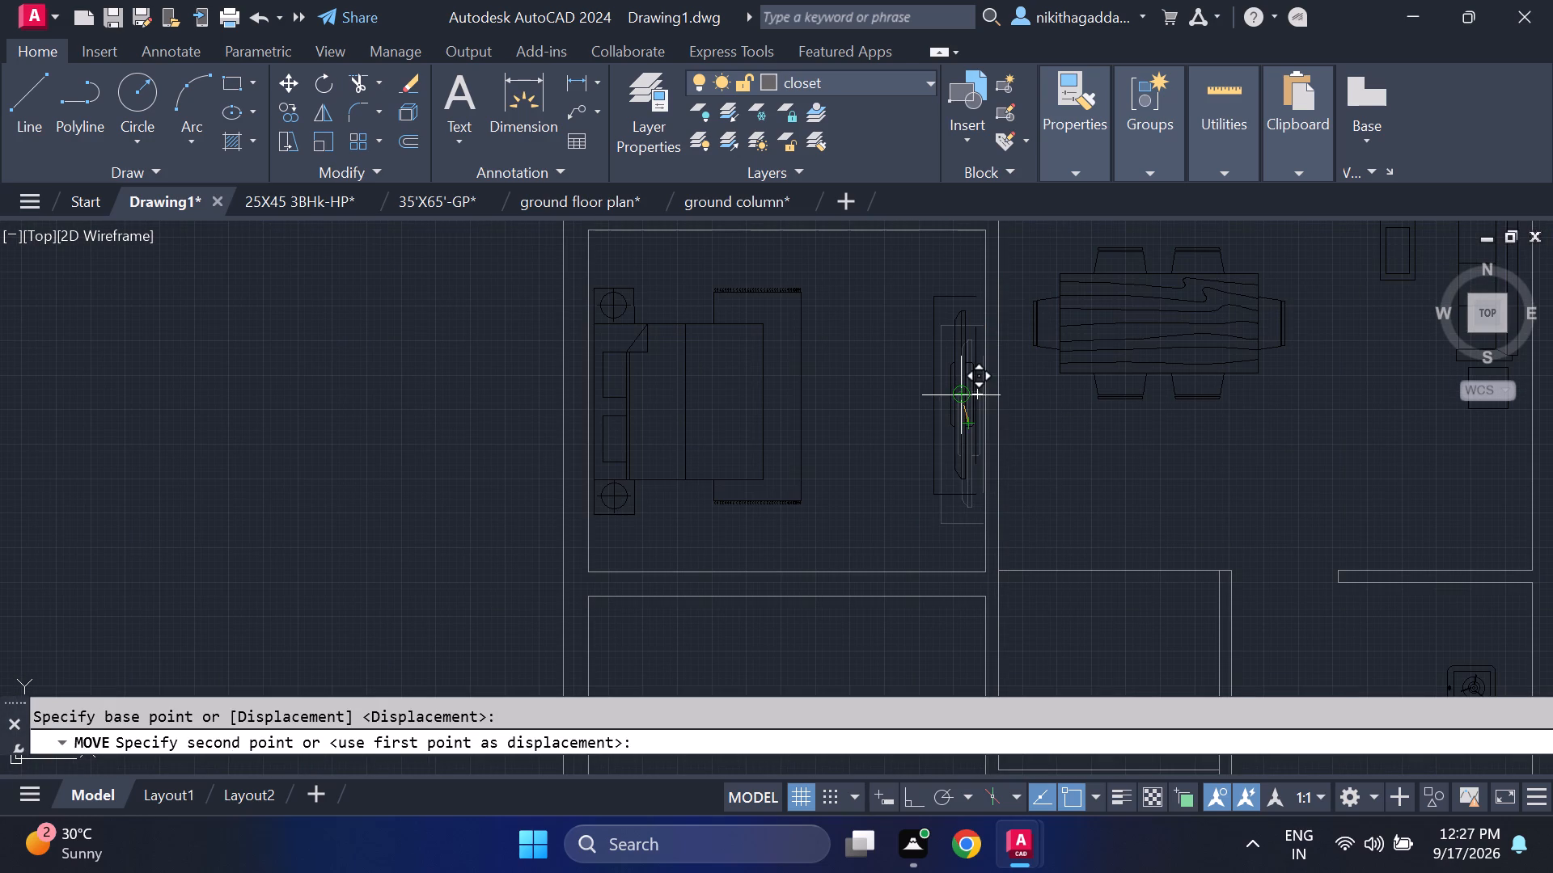
{"action": "left_click", "coordinate": [968, 403]}
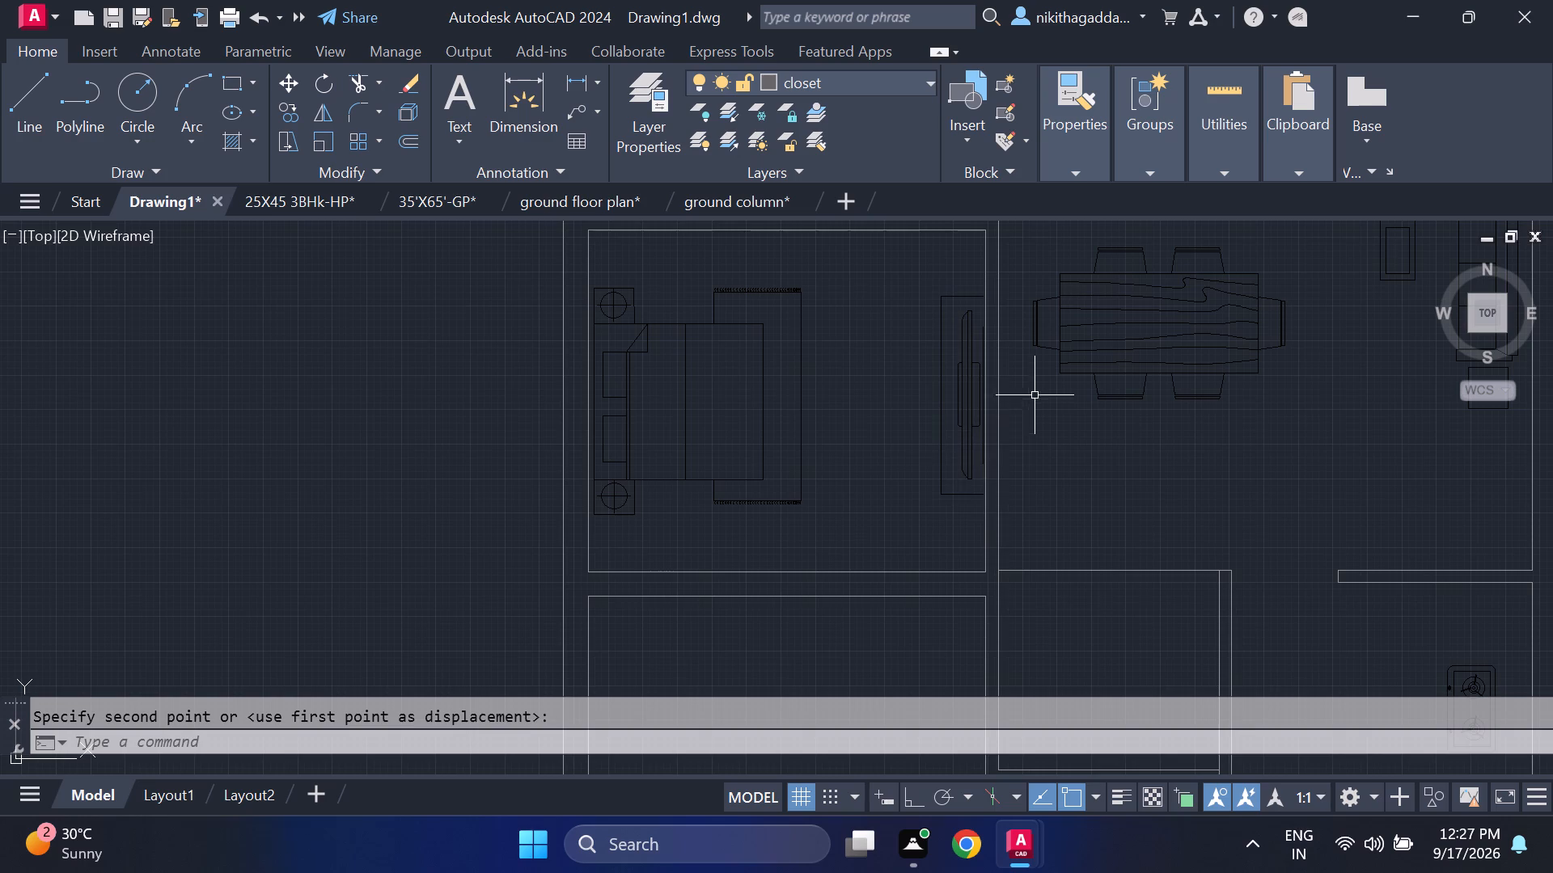
Make furniture the current layer.
{"action": "scroll", "coordinate": [1004, 382], "scroll_direction": "up", "scroll_amount": 3}
{"action": "scroll", "coordinate": [1090, 396], "scroll_direction": "down", "scroll_amount": 2}
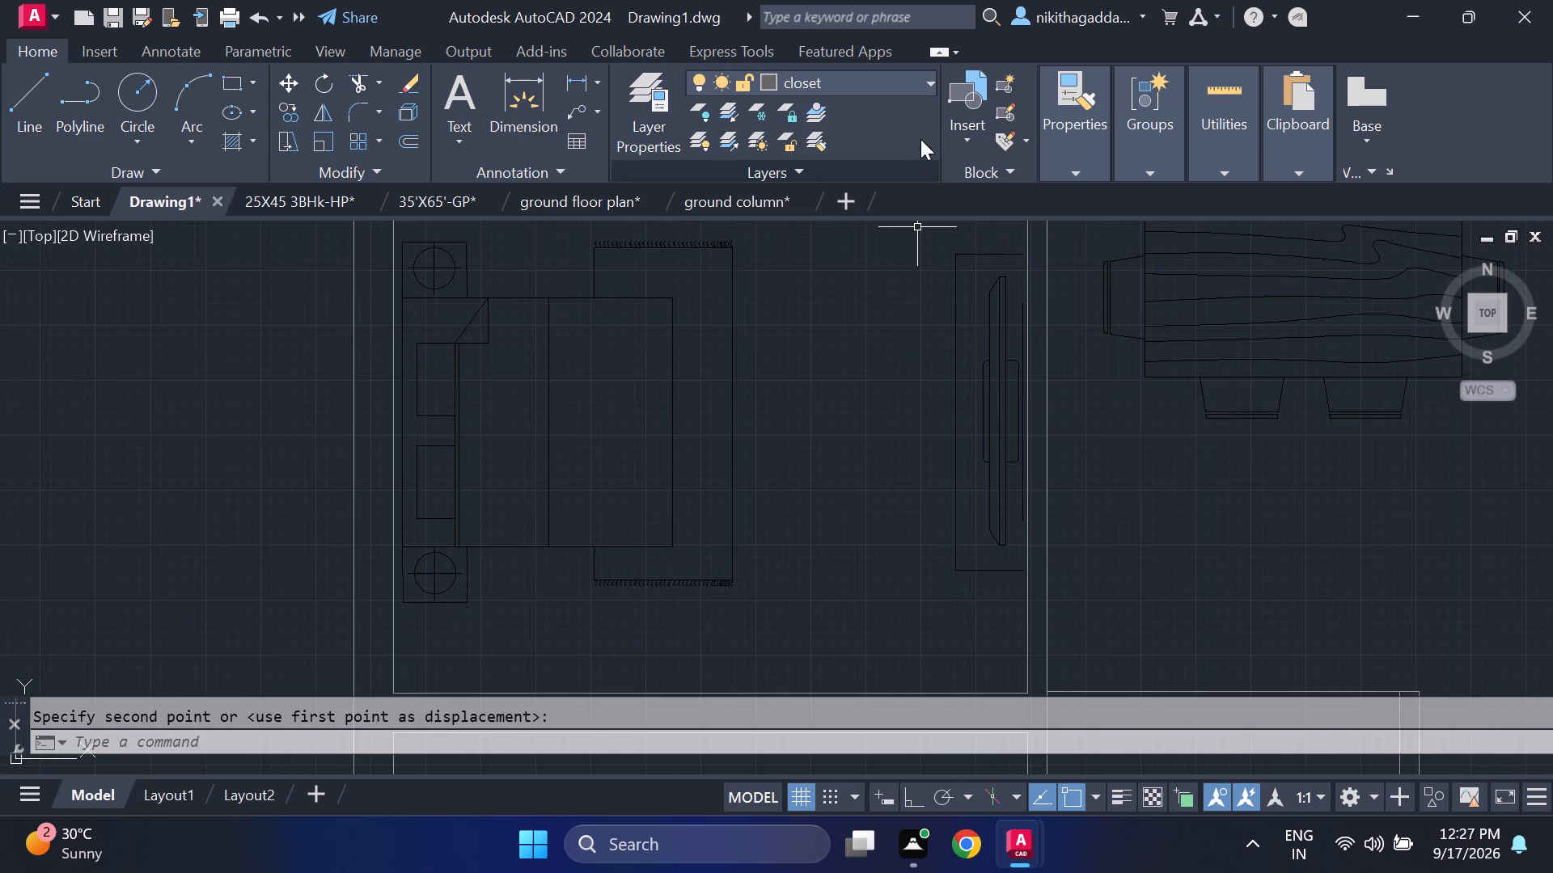
{"action": "left_click", "coordinate": [912, 82]}
{"action": "left_click", "coordinate": [853, 268]}
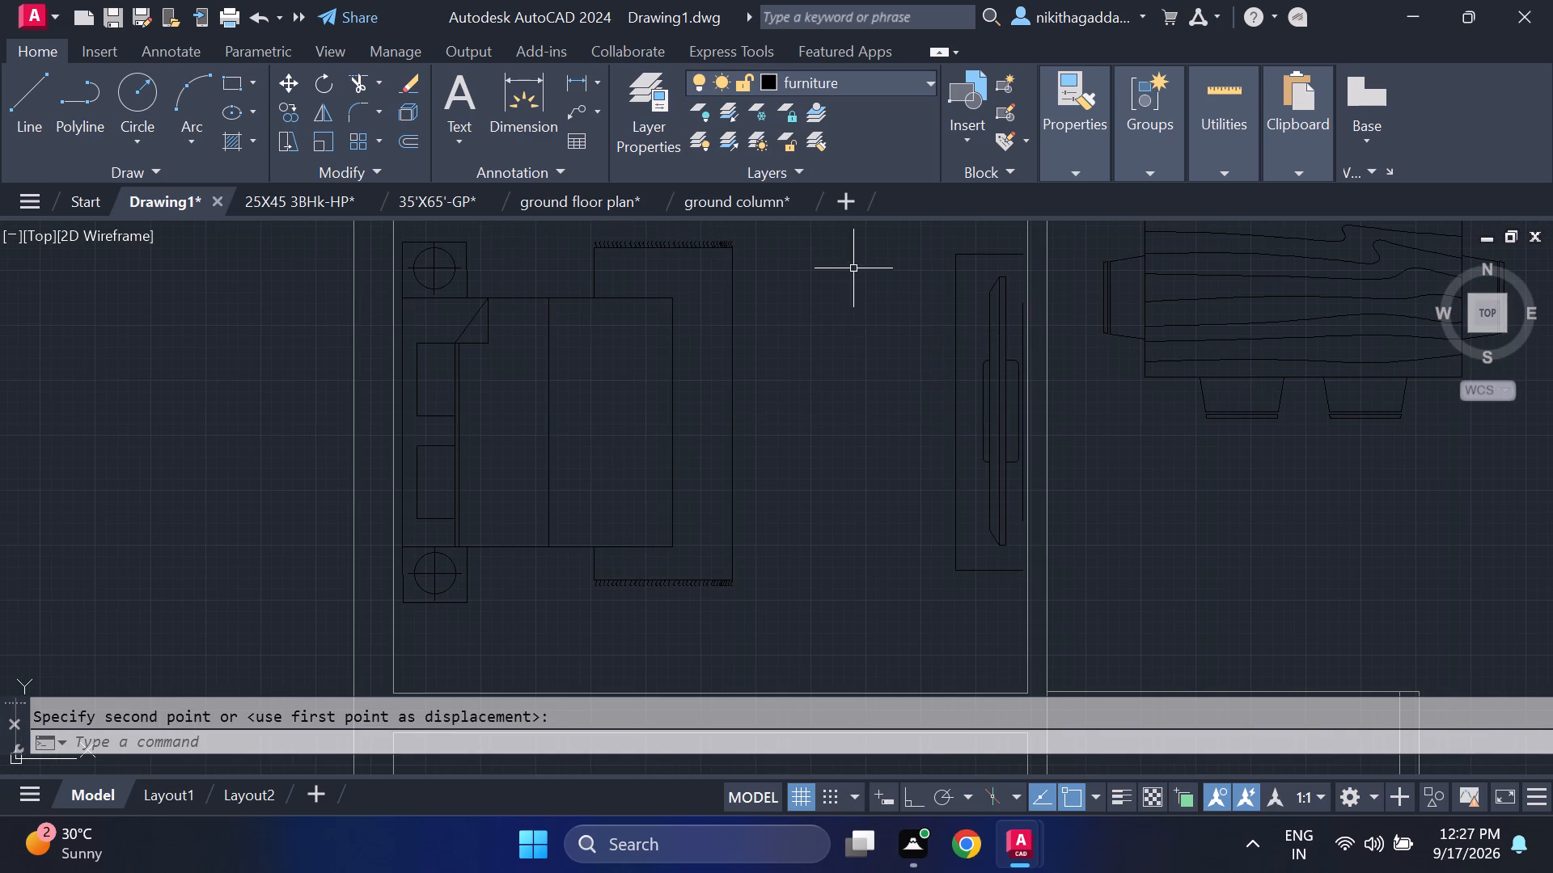
Extend both ends of the middle-left bedroom TV unit's wall-side line to the unit's top and bottom edges.
{"action": "key", "text": "l"}
{"action": "key", "text": "Delete"}
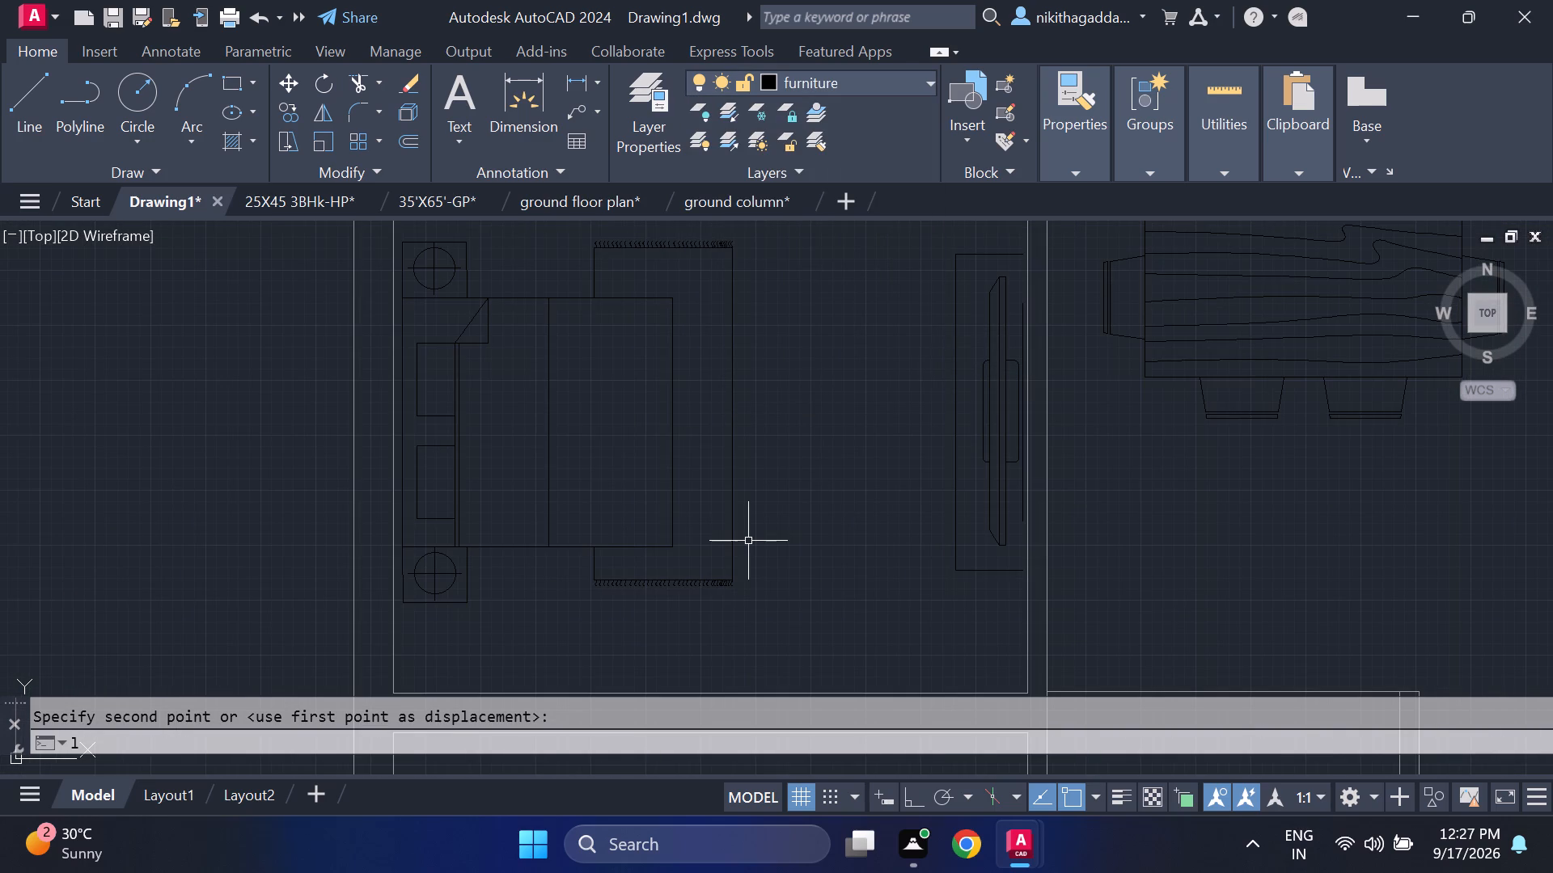
{"action": "type", "text": "ex"}
{"action": "key", "text": "Return"}
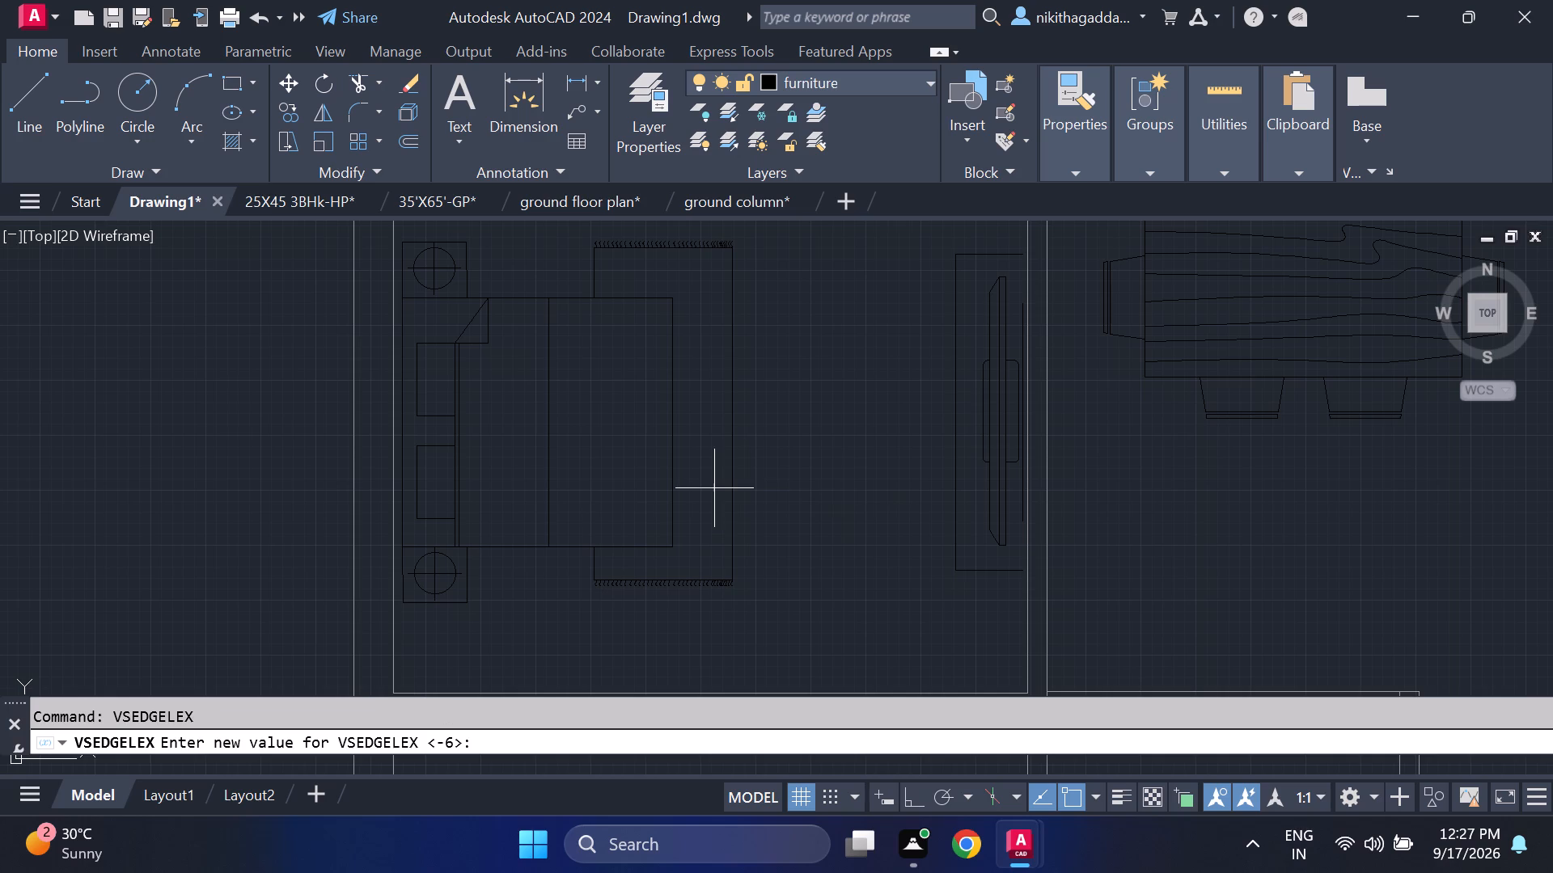
{"action": "key", "text": "Escape"}
{"action": "type", "text": "ex"}
{"action": "key", "text": "Return"}
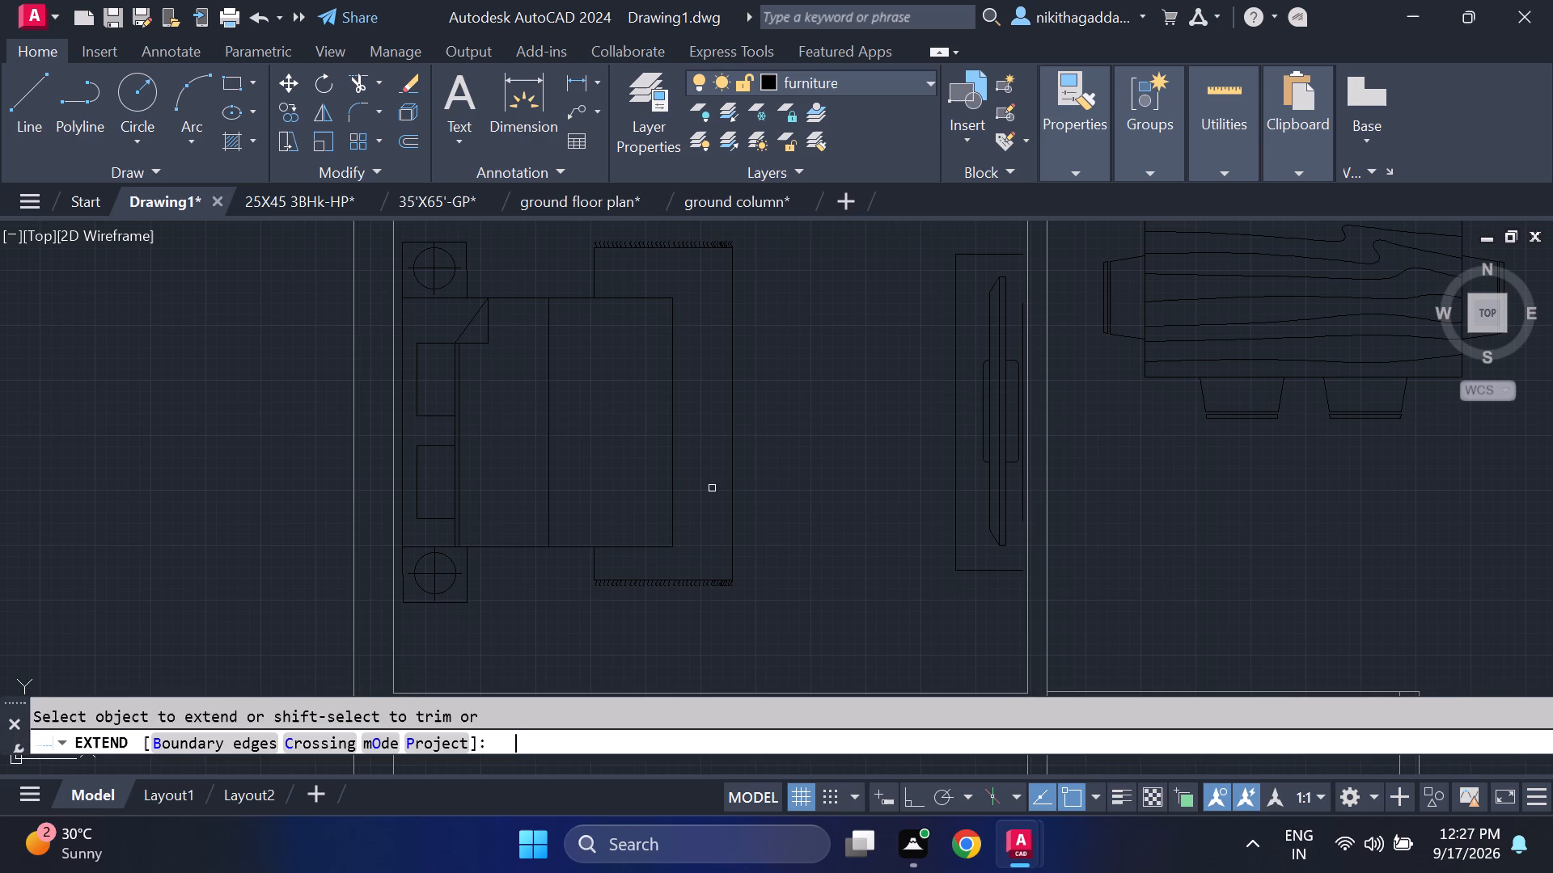
{"action": "scroll", "coordinate": [1057, 546], "scroll_direction": "up", "scroll_amount": 2}
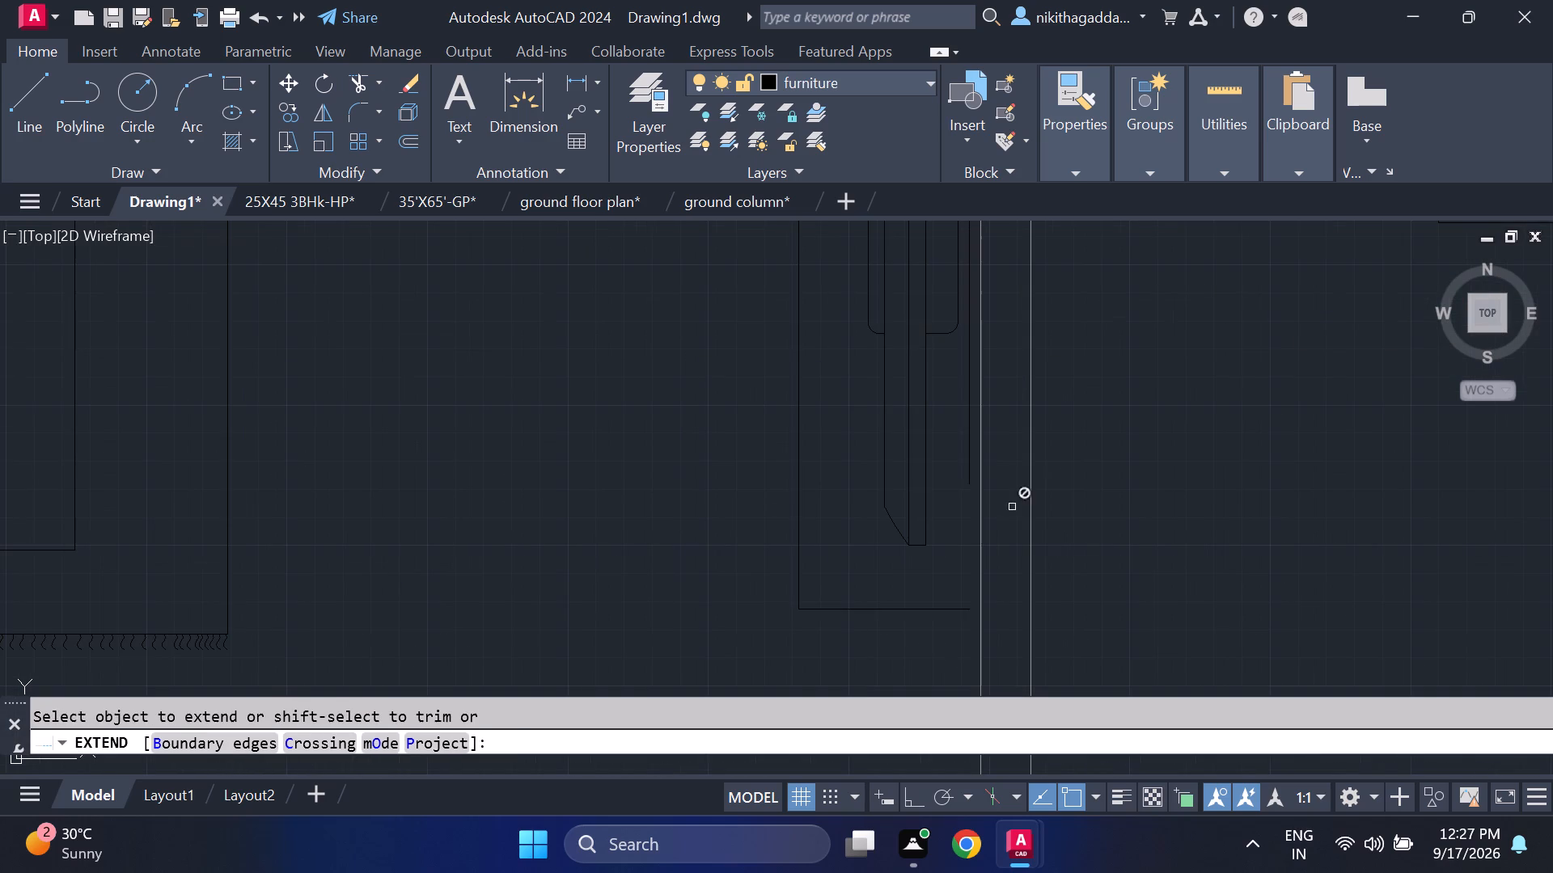
{"action": "left_click", "coordinate": [971, 467]}
{"action": "scroll", "coordinate": [937, 455], "scroll_direction": "down", "scroll_amount": 2}
{"action": "middle_click_drag", "start_coordinate": [948, 438], "coordinate": [949, 651]}
{"action": "scroll", "coordinate": [979, 436], "scroll_direction": "up", "scroll_amount": 2}
{"action": "left_click", "coordinate": [908, 510]}
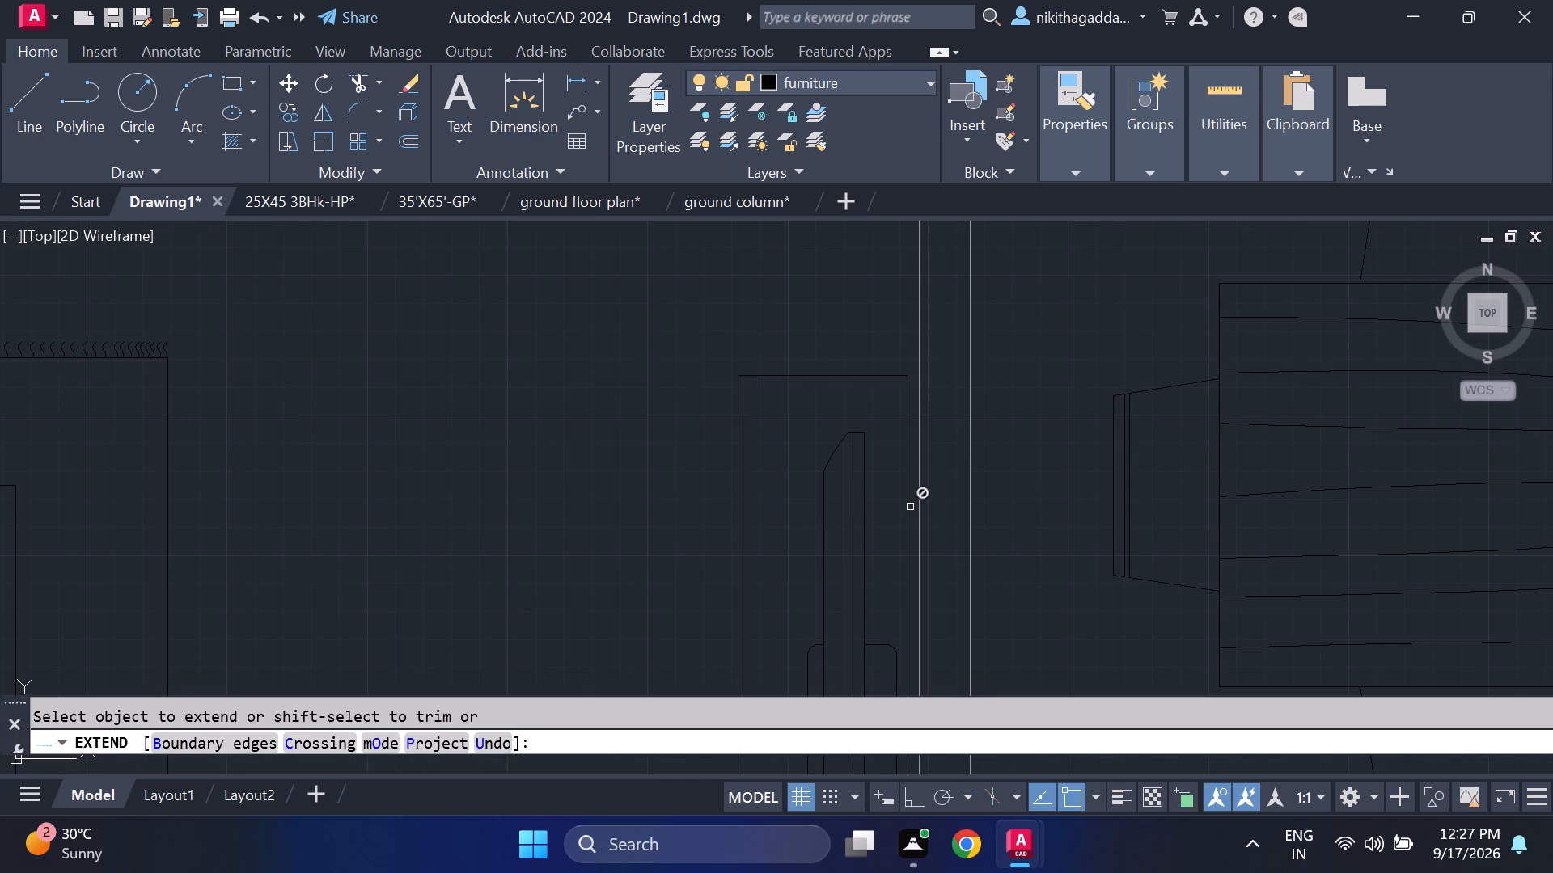
{"action": "scroll", "coordinate": [973, 504], "scroll_direction": "down", "scroll_amount": 4}
{"action": "key", "text": "Escape"}
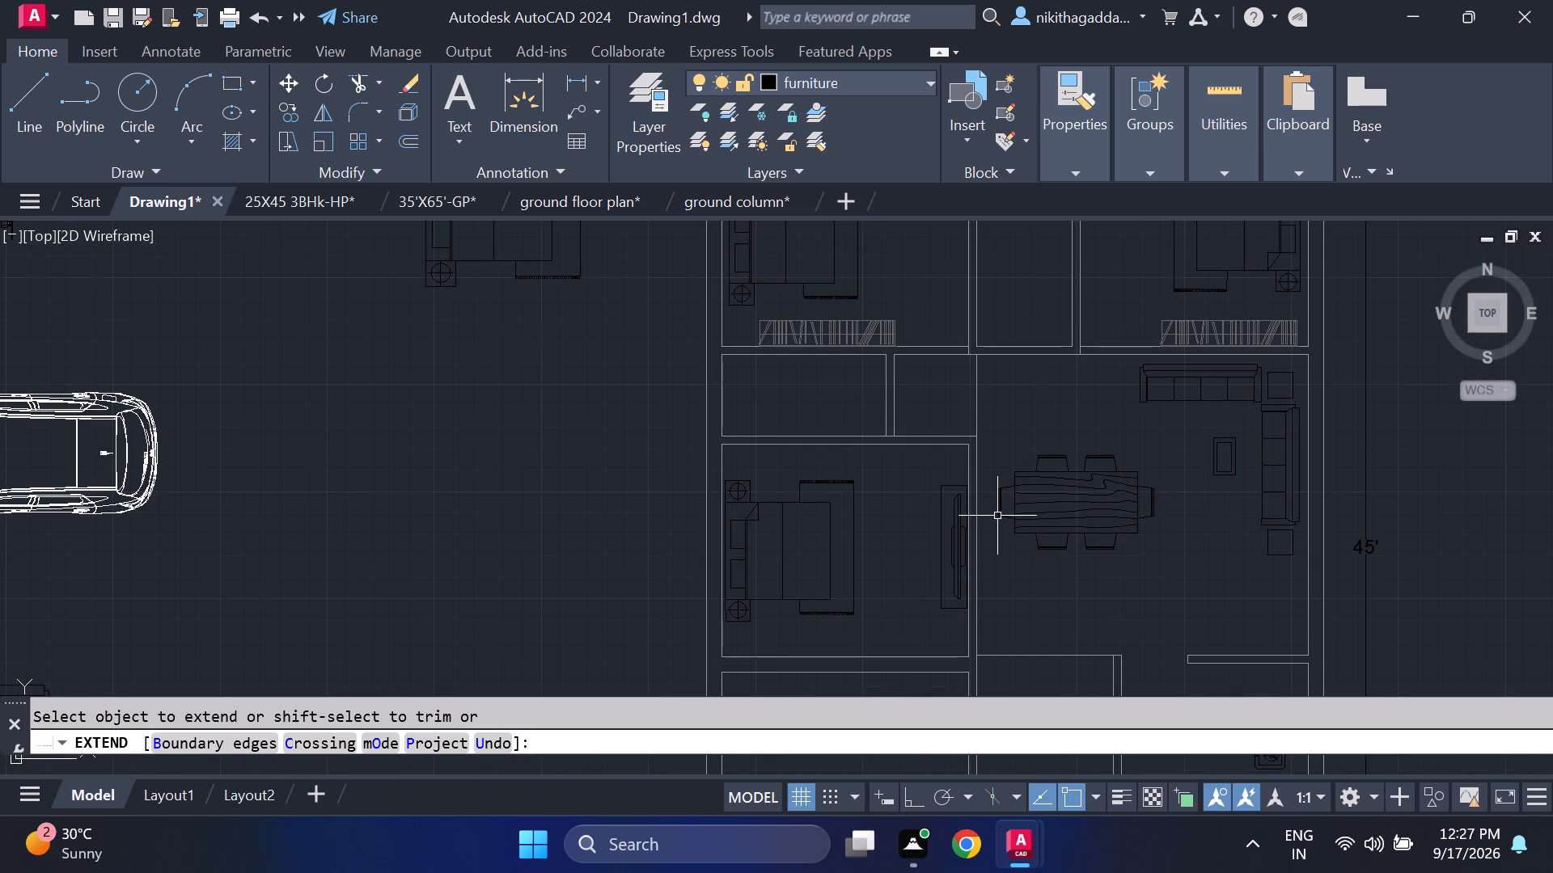
Draw a vertical line from the middle-left bedroom TV unit's lower-left corner down to the room's bottom wall.
{"action": "scroll", "coordinate": [950, 559], "scroll_direction": "up", "scroll_amount": 1}
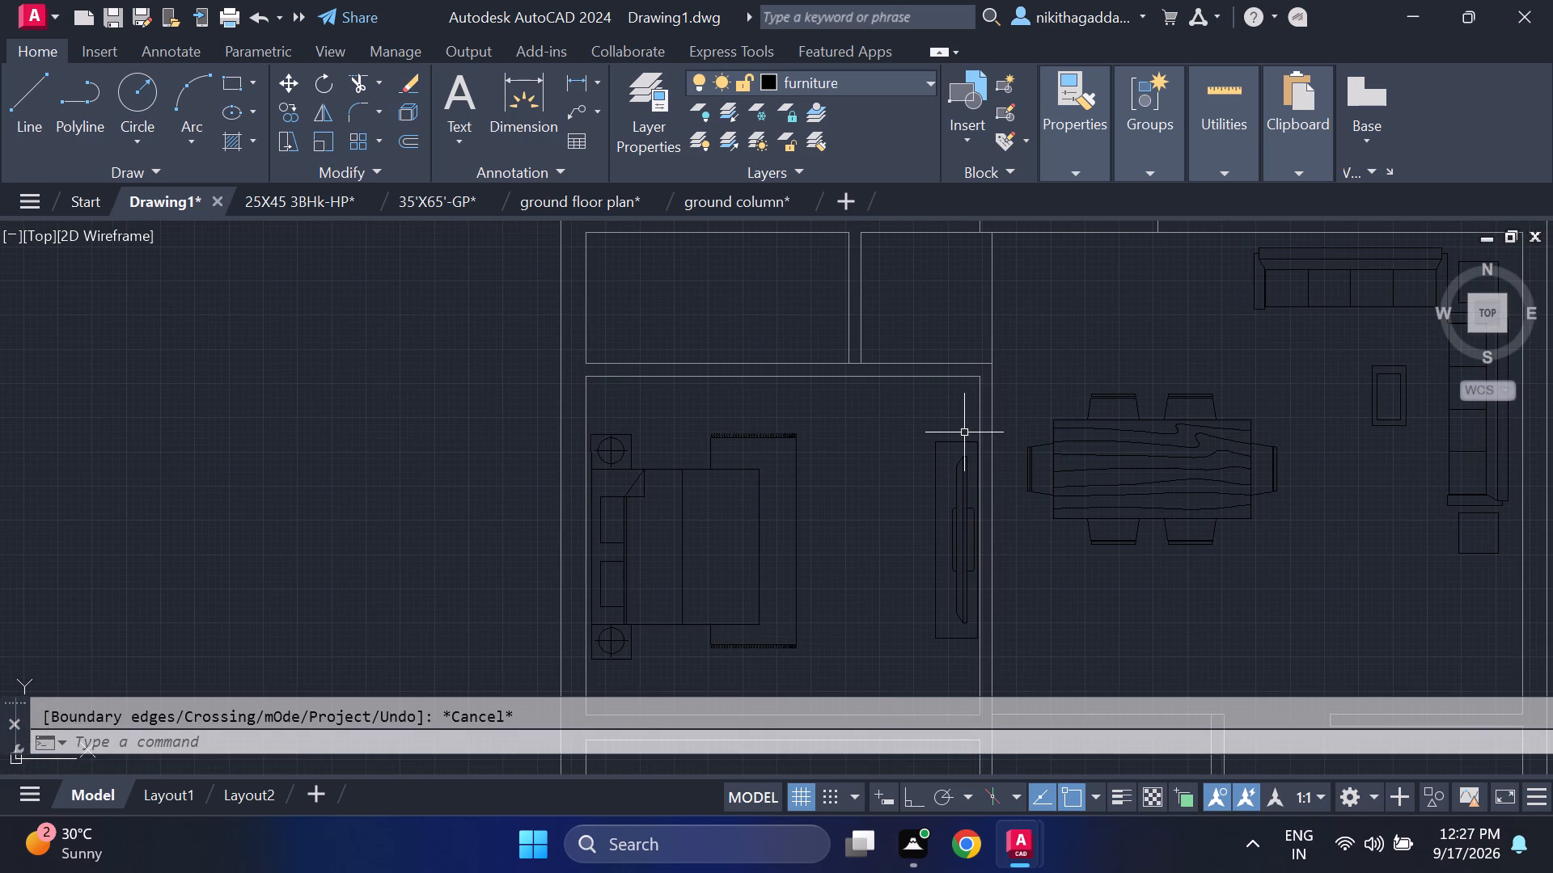
{"action": "key", "text": "l"}
{"action": "key", "text": "Return"}
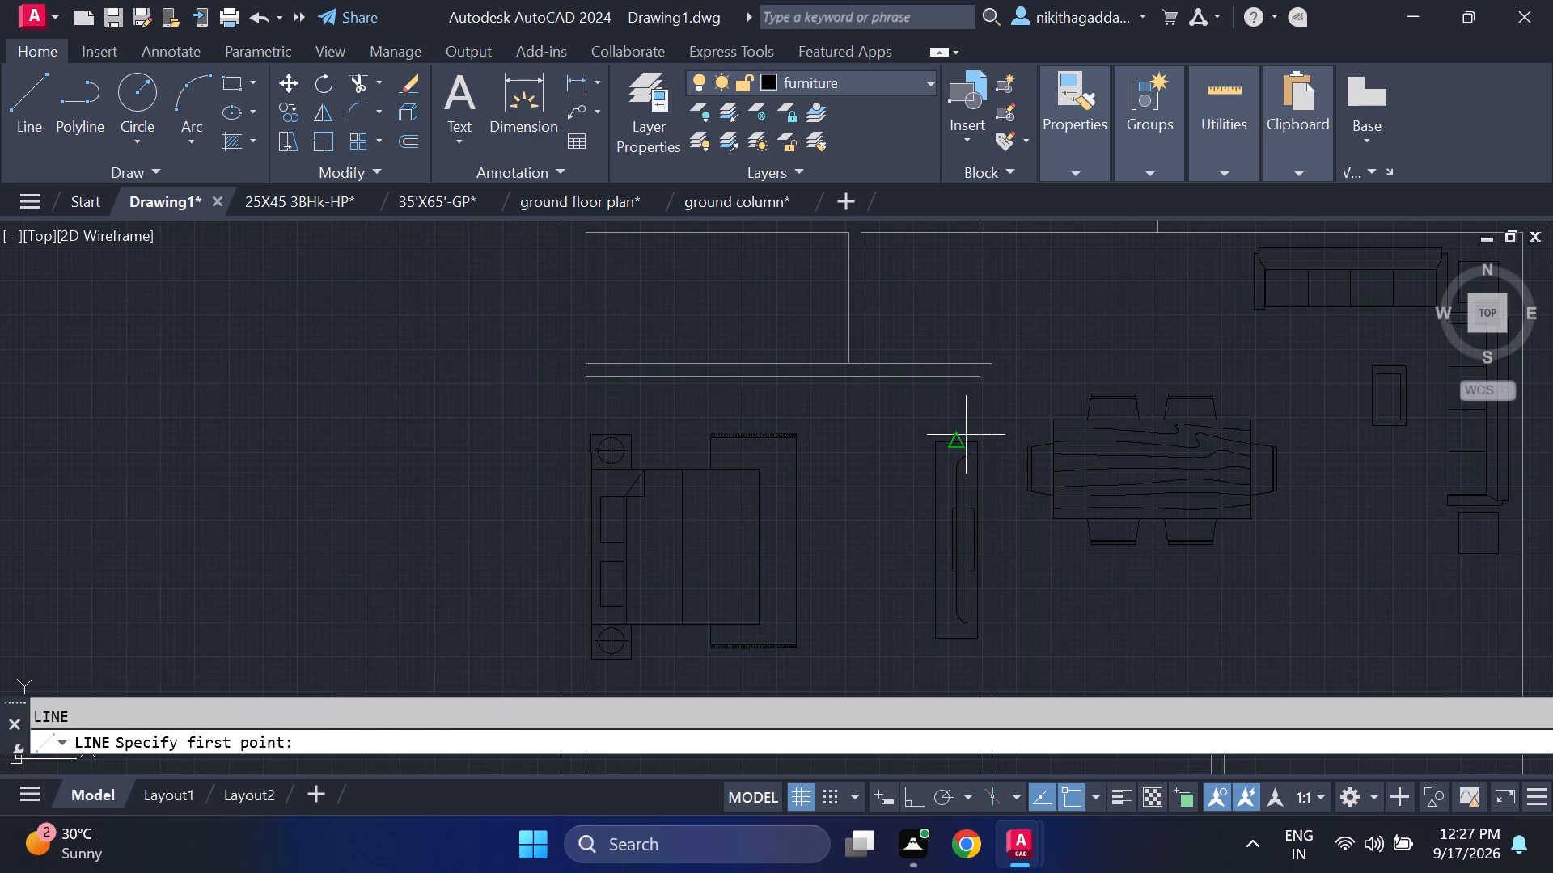
{"action": "middle_click_drag", "start_coordinate": [968, 546], "coordinate": [989, 407]}
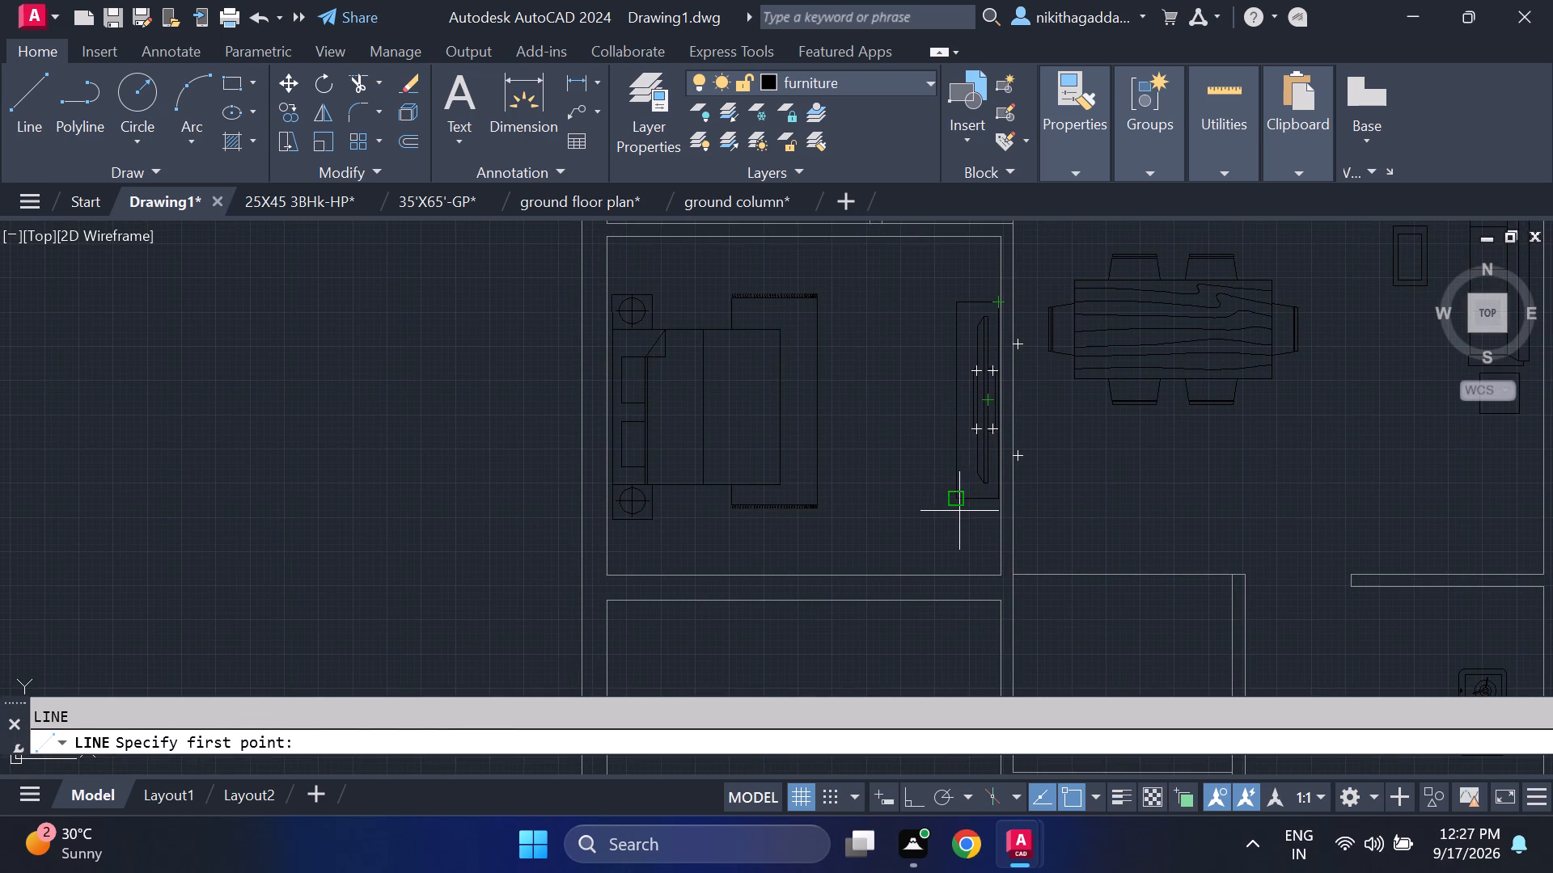
{"action": "left_click", "coordinate": [962, 500]}
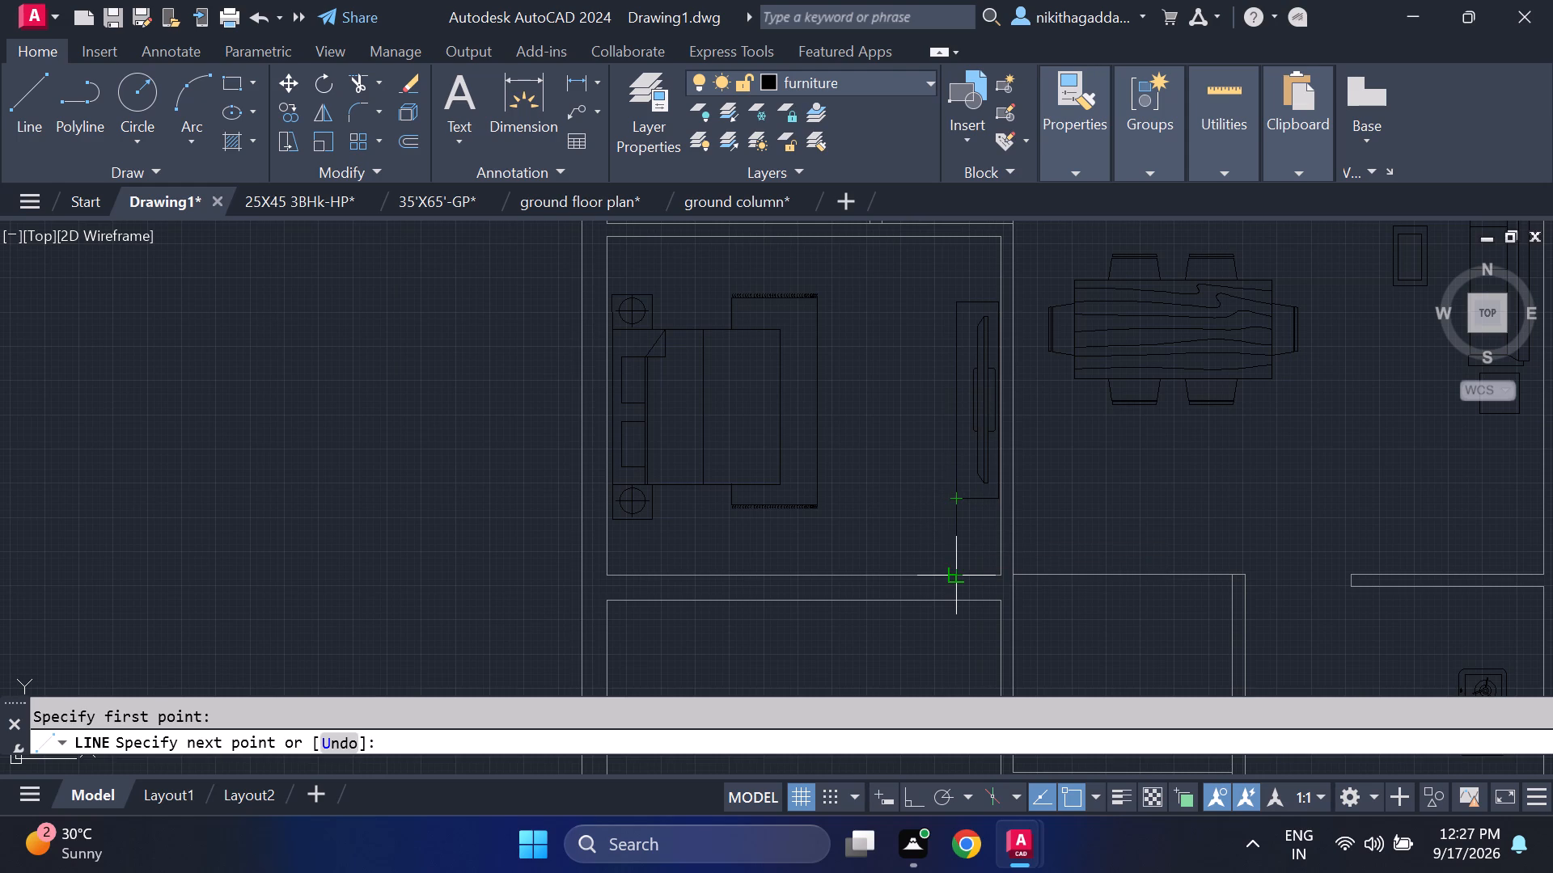
{"action": "left_click", "coordinate": [953, 581]}
{"action": "key", "text": "Escape"}
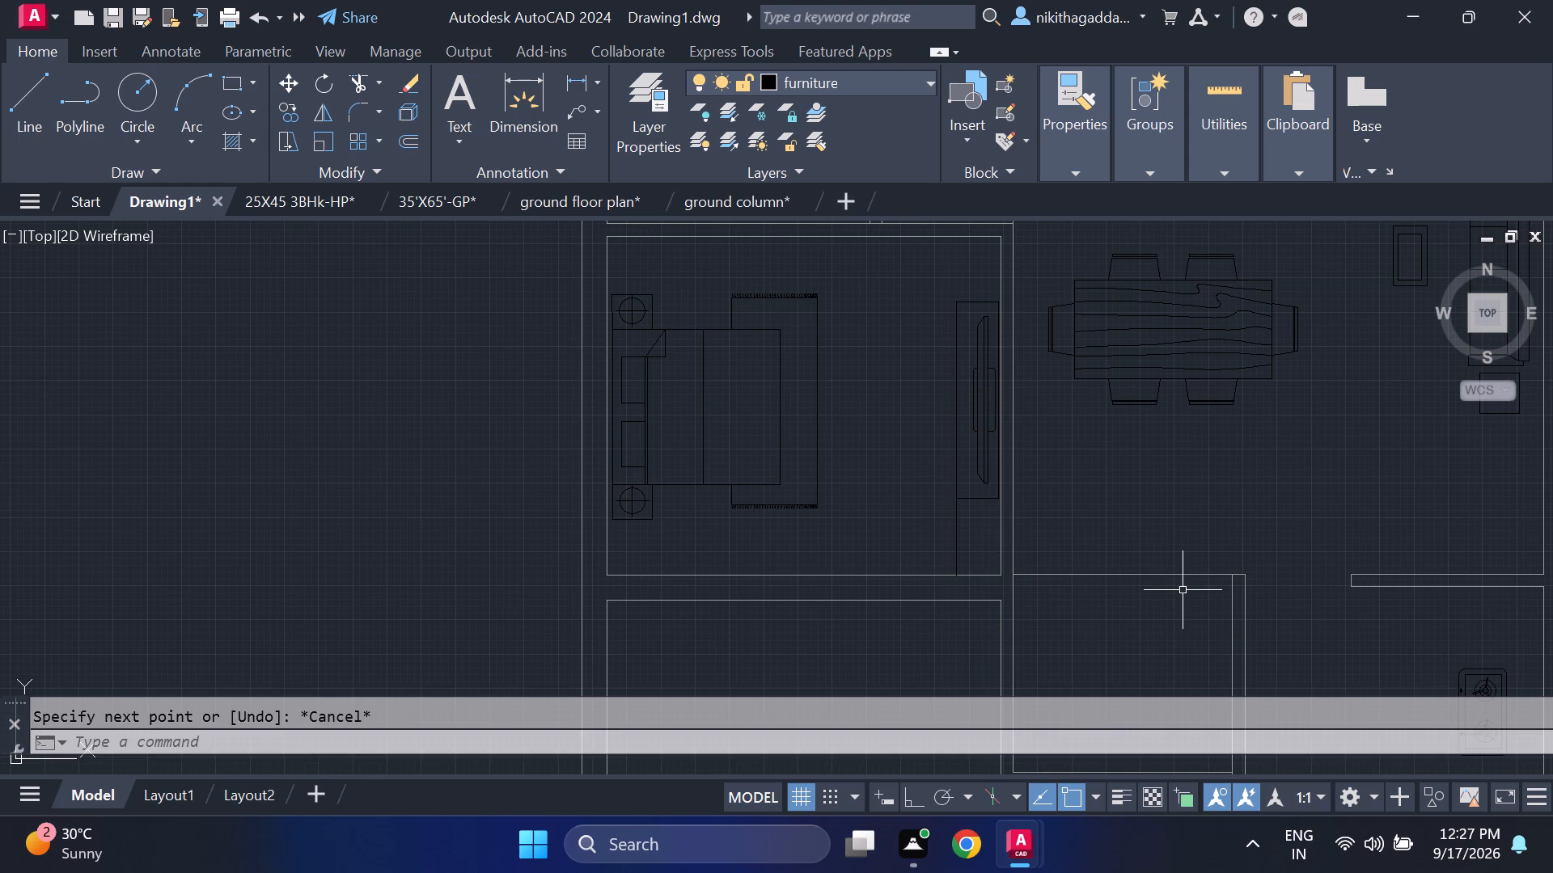
Copy the middle-left bedroom's TV unit by its upper wall-side corner into the top-left and top-right bedrooms, against the walls facing the beds.
{"action": "left_click", "coordinate": [988, 280]}
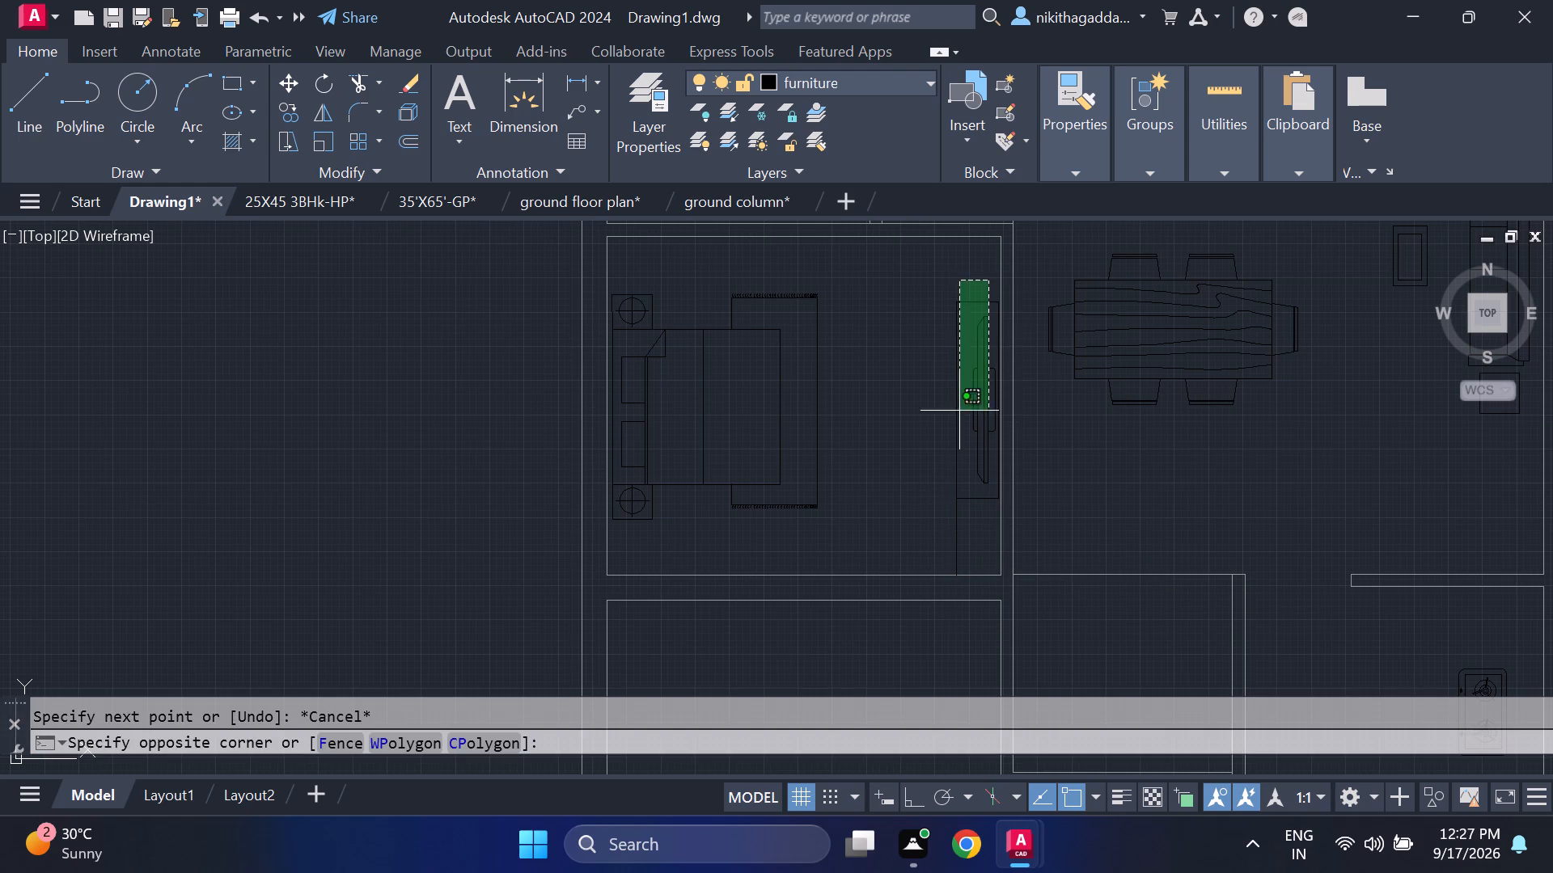
{"action": "left_click", "coordinate": [942, 470]}
{"action": "scroll", "coordinate": [980, 499], "scroll_direction": "up", "scroll_amount": 2}
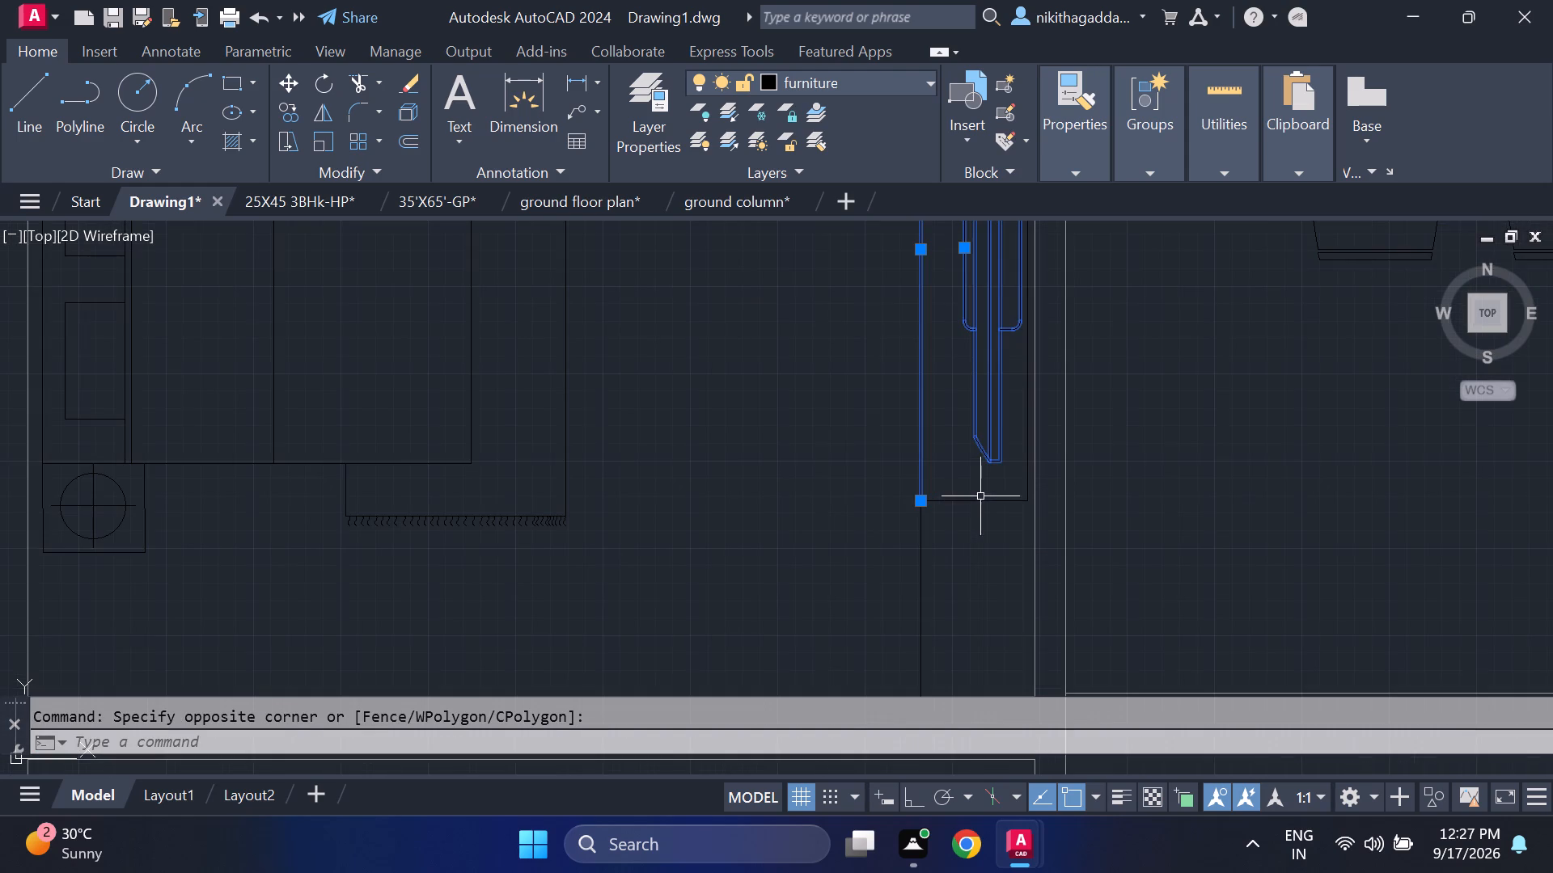
{"action": "left_click", "coordinate": [985, 488]}
{"action": "left_click", "coordinate": [973, 517]}
{"action": "left_click", "coordinate": [1026, 455]}
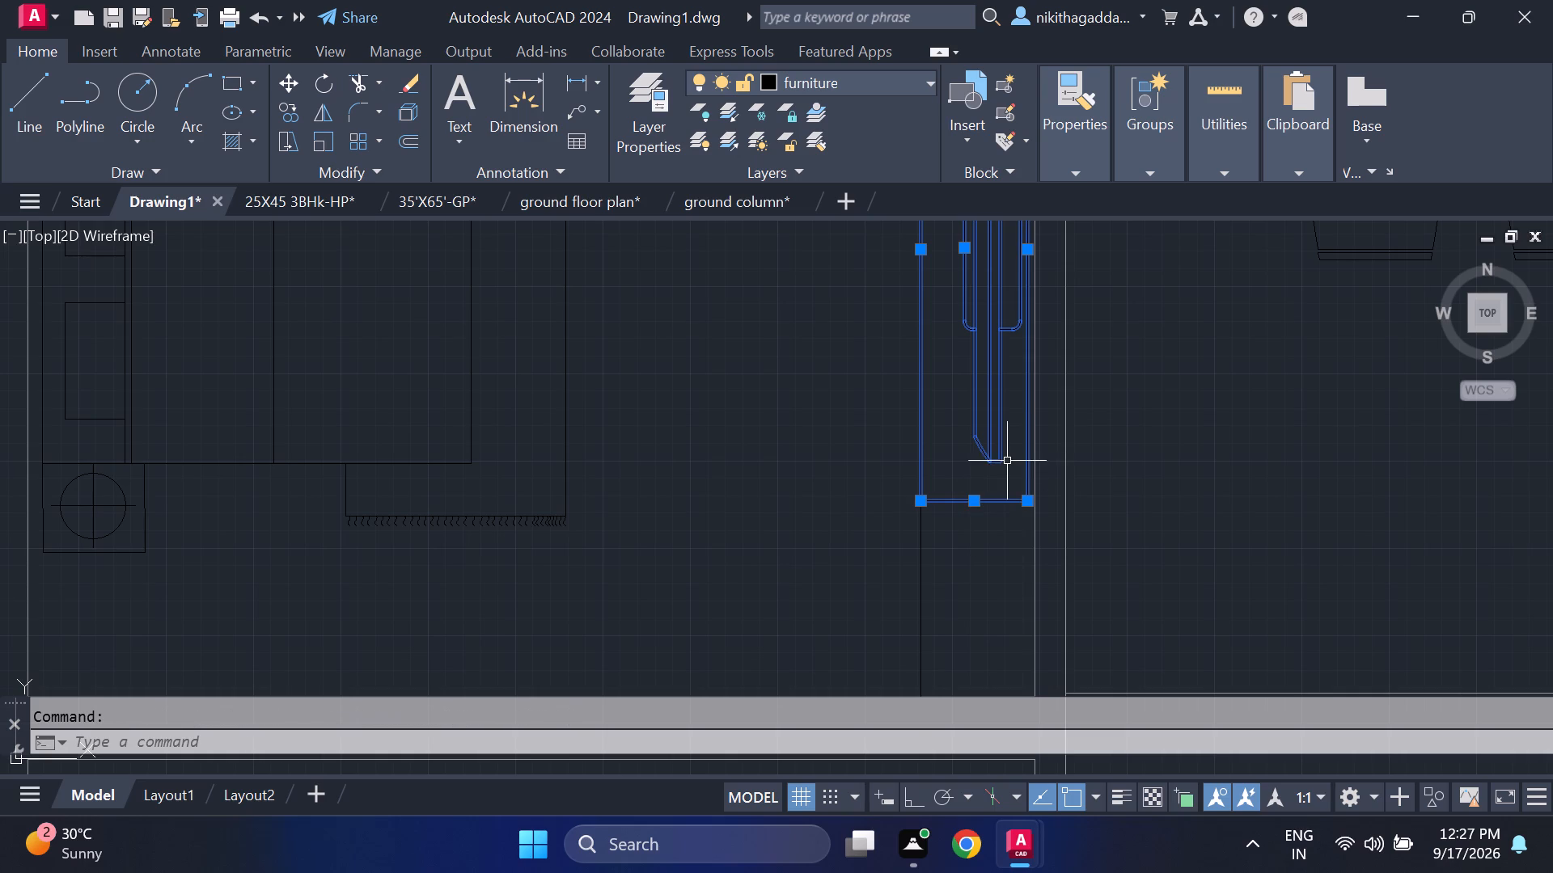
{"action": "scroll", "coordinate": [1007, 464], "scroll_direction": "down", "scroll_amount": 1}
{"action": "scroll", "coordinate": [1113, 450], "scroll_direction": "down", "scroll_amount": 1}
{"action": "type", "text": "co"}
{"action": "key", "text": "Return"}
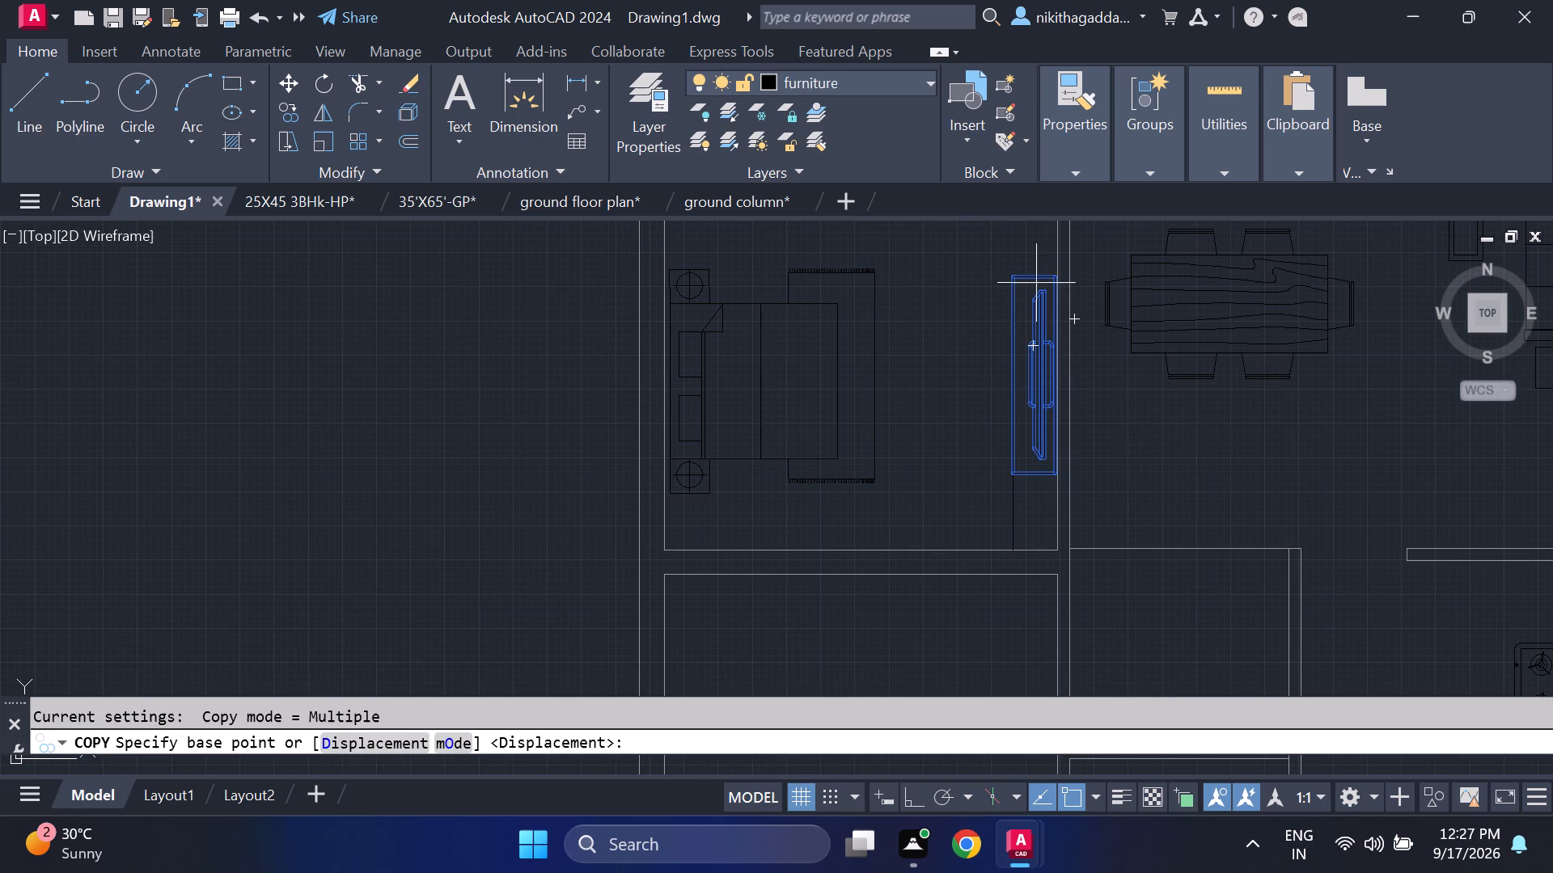
{"action": "left_click", "coordinate": [1058, 277]}
{"action": "scroll", "coordinate": [1056, 280], "scroll_direction": "down", "scroll_amount": 3}
{"action": "middle_click_drag", "start_coordinate": [1056, 280], "coordinate": [1070, 489]}
{"action": "middle_click", "coordinate": [1069, 491]}
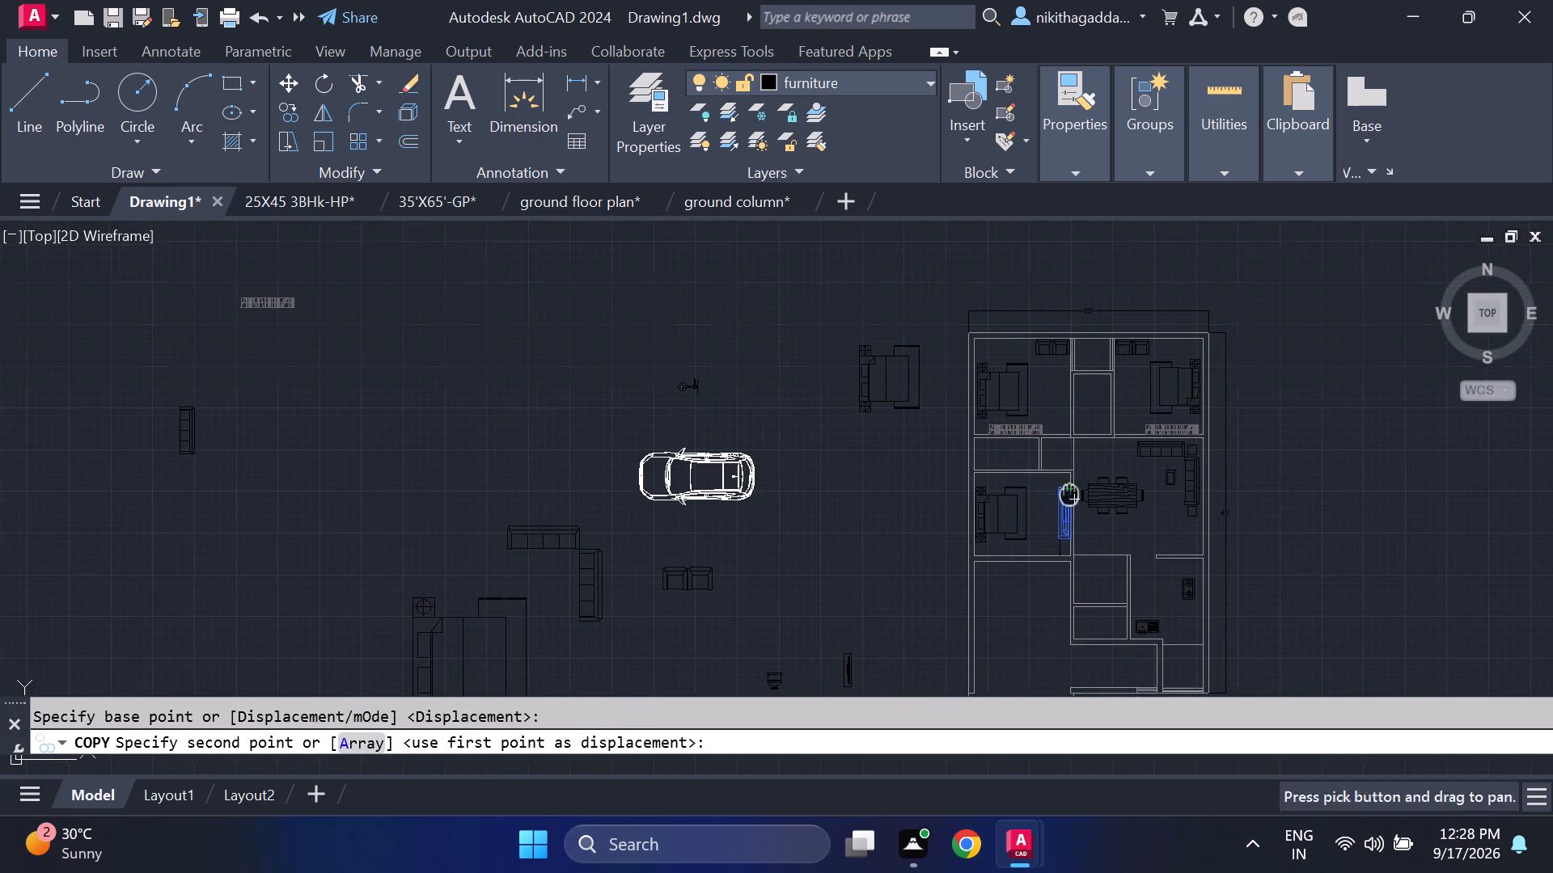
{"action": "middle_click", "coordinate": [1068, 496]}
{"action": "scroll", "coordinate": [1077, 369], "scroll_direction": "up", "scroll_amount": 3}
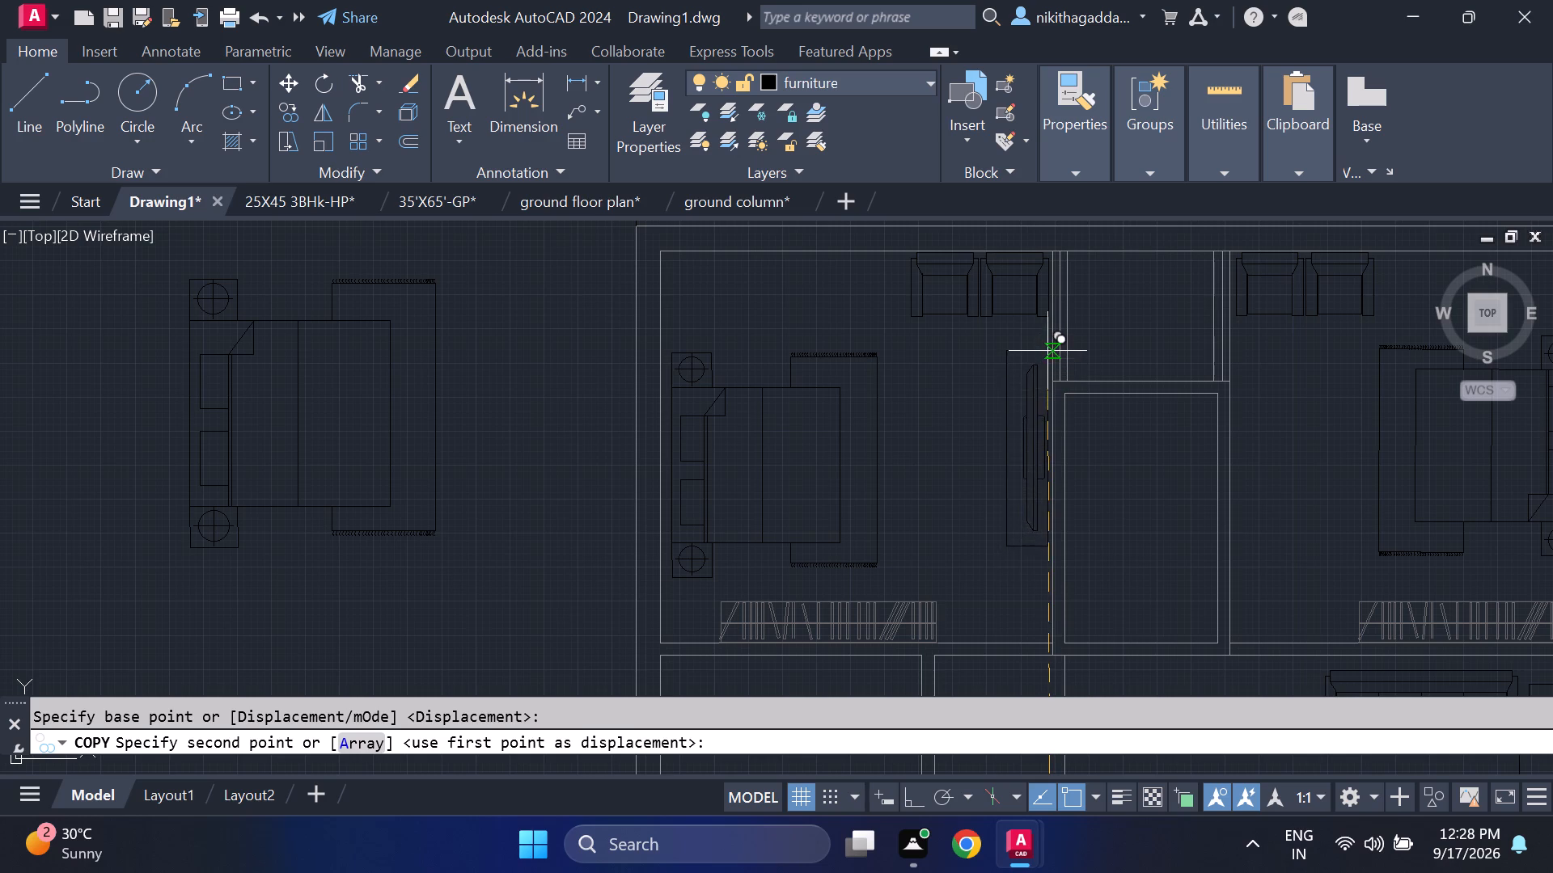
{"action": "scroll", "coordinate": [1042, 356], "scroll_direction": "up", "scroll_amount": 1}
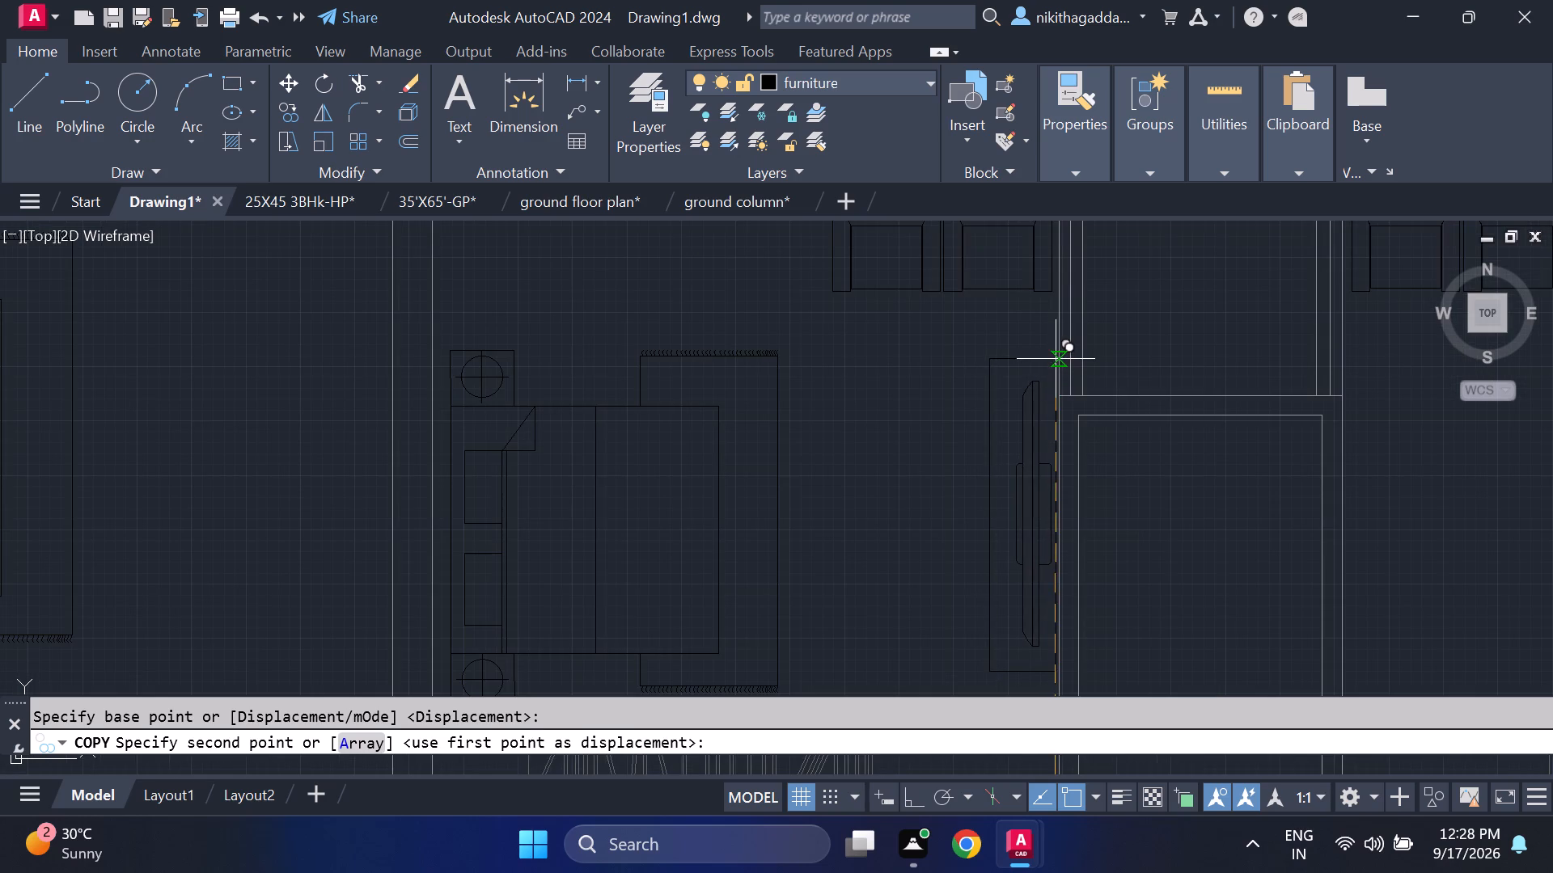
{"action": "left_click", "coordinate": [1056, 359]}
{"action": "middle_click_drag", "start_coordinate": [1215, 390], "coordinate": [825, 314]}
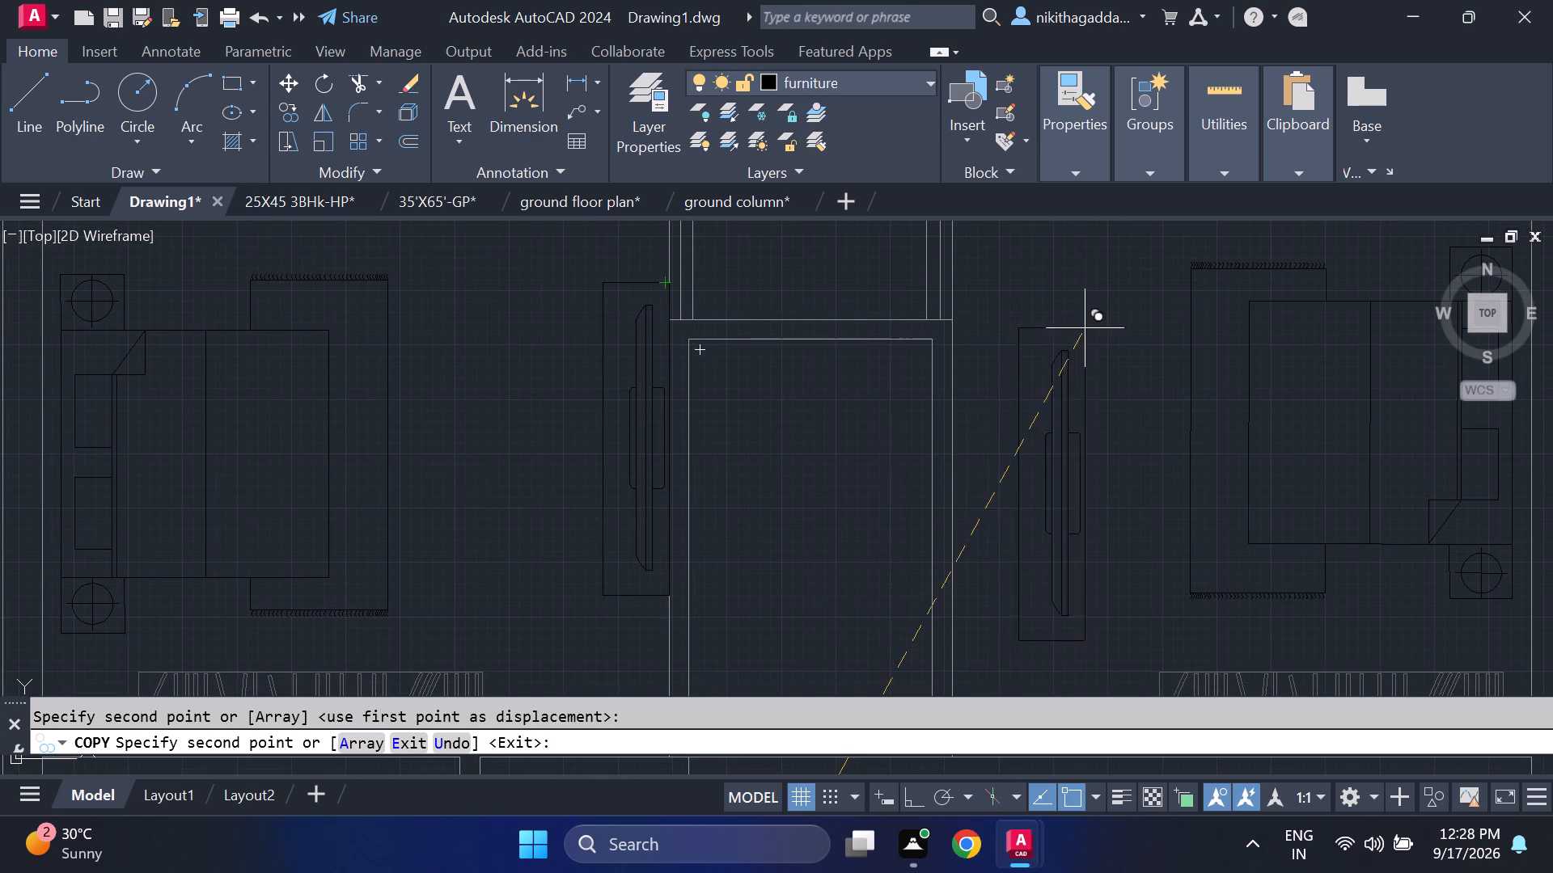
{"action": "left_click", "coordinate": [1025, 271]}
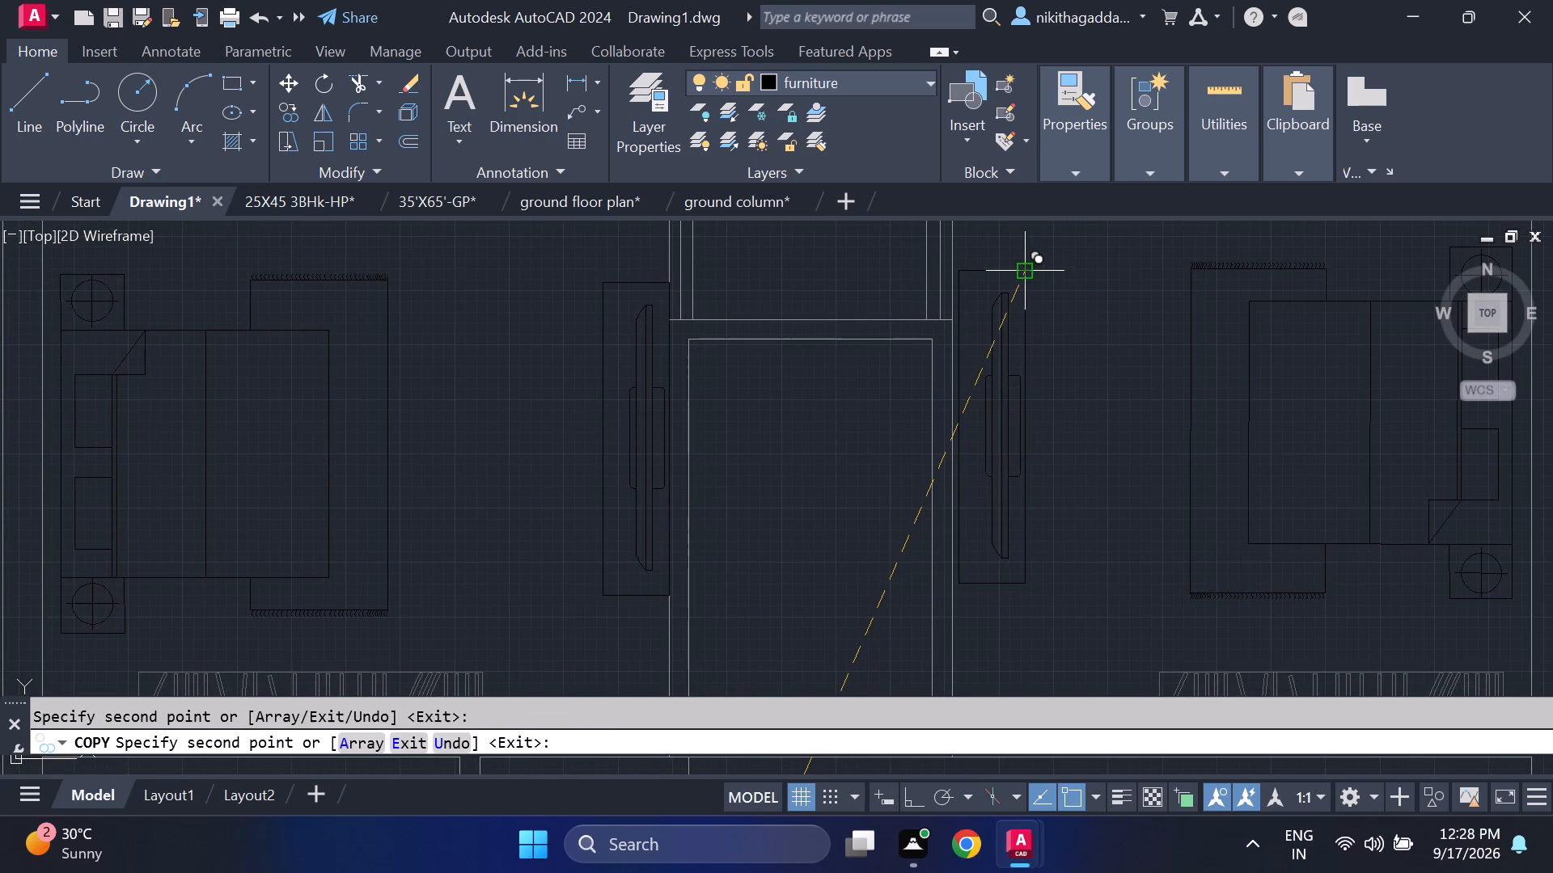
Place another copy of the TV unit in the living area, against the wall shared with the middle-left bedroom and near the dining table.
{"action": "scroll", "coordinate": [1143, 375], "scroll_direction": "down", "scroll_amount": 1}
{"action": "middle_click_drag", "start_coordinate": [1131, 400], "coordinate": [1102, 249]}
{"action": "scroll", "coordinate": [1143, 416], "scroll_direction": "down", "scroll_amount": 2}
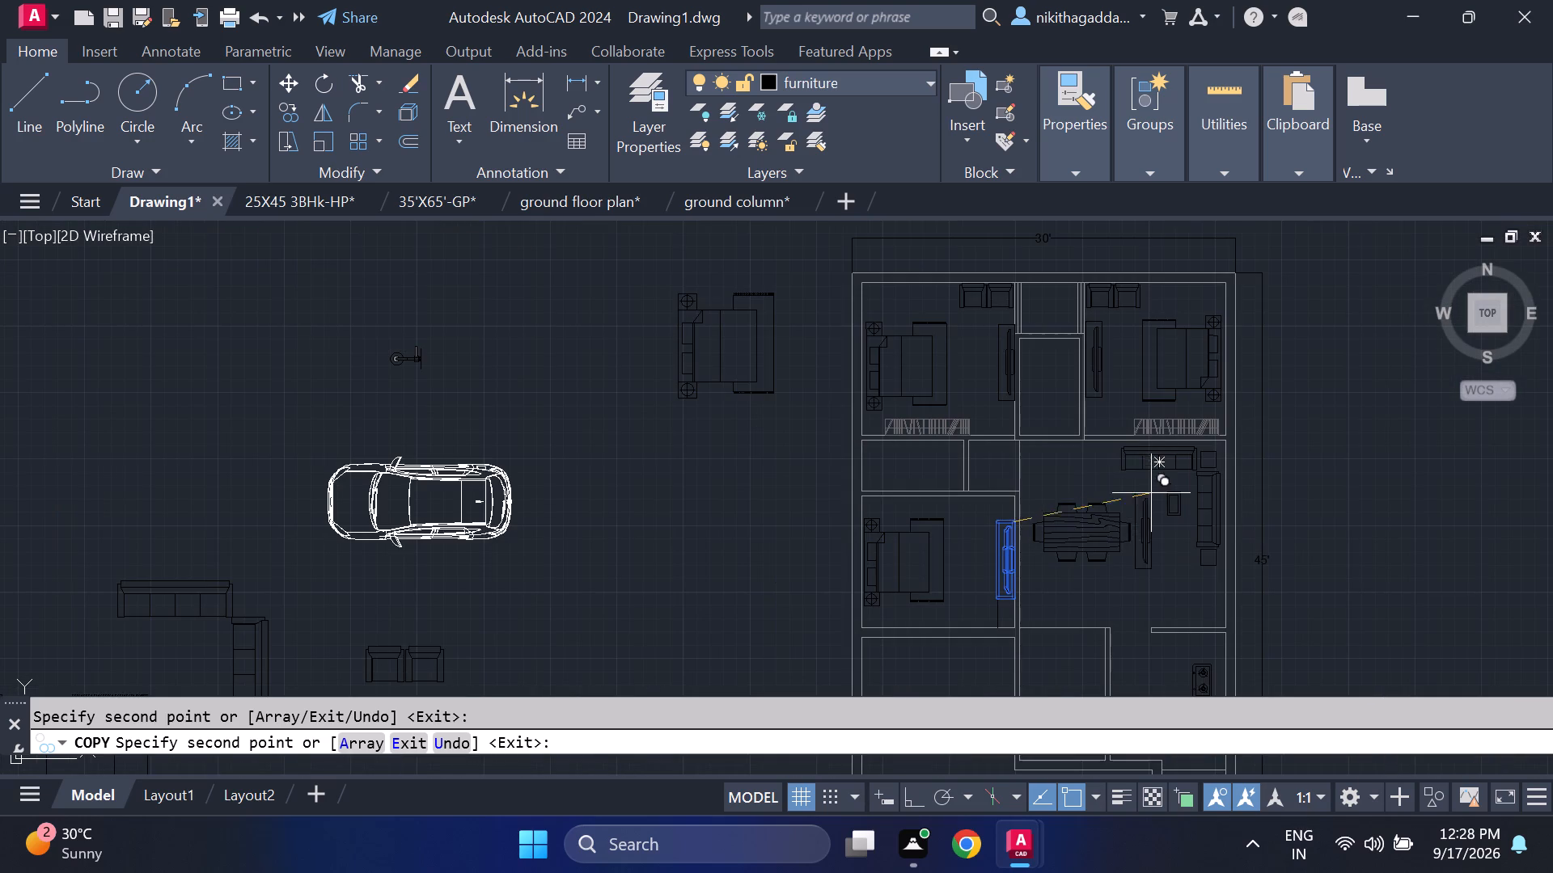
{"action": "middle_click_drag", "start_coordinate": [1134, 559], "coordinate": [1127, 389]}
{"action": "scroll", "coordinate": [1052, 407], "scroll_direction": "up", "scroll_amount": 2}
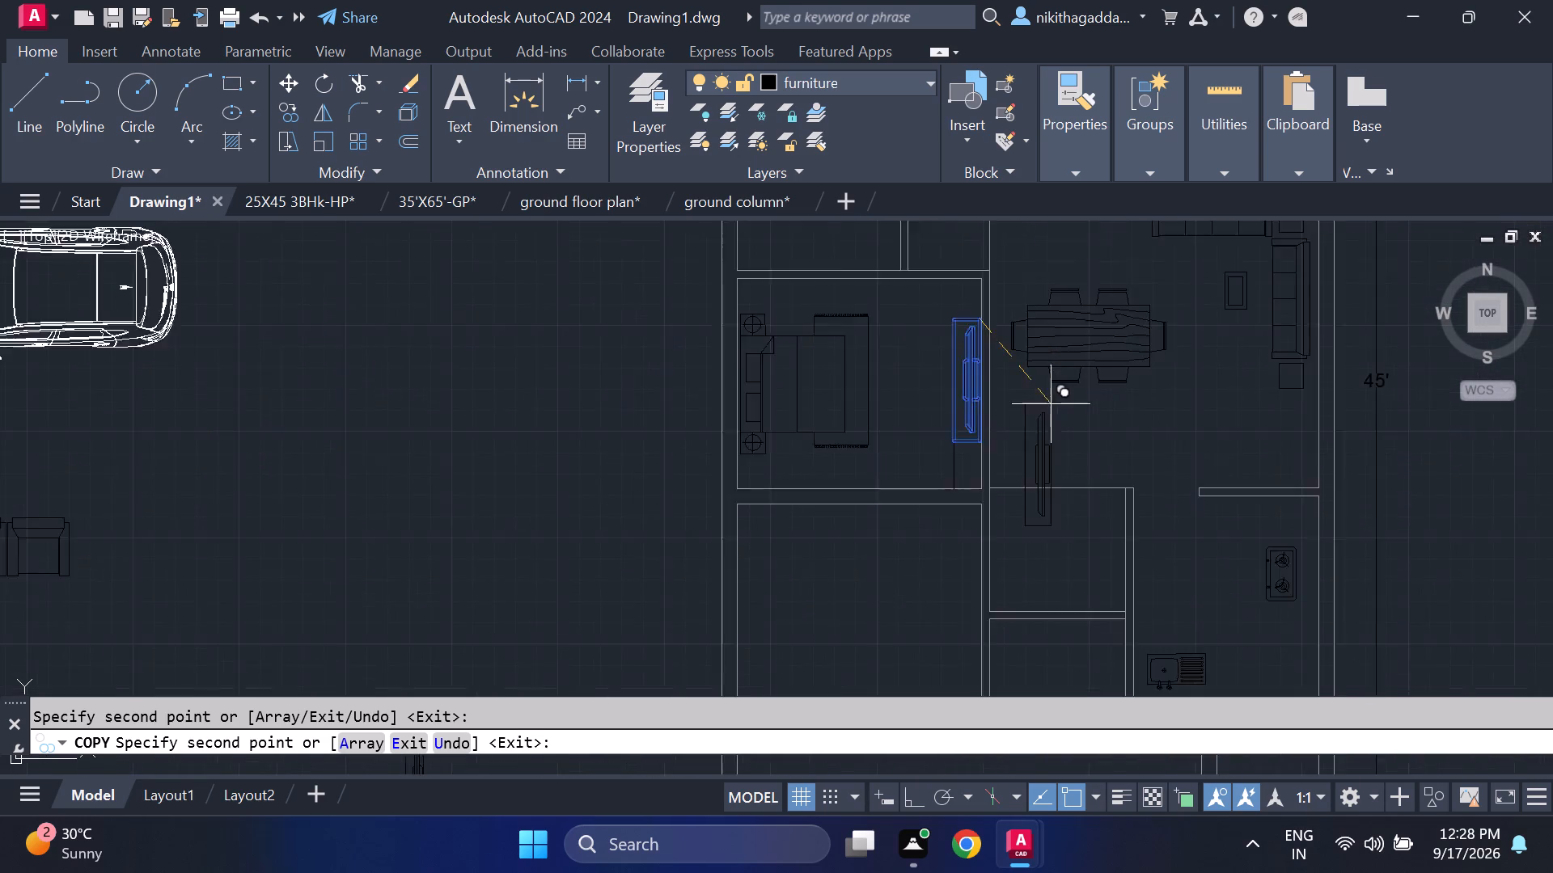
{"action": "scroll", "coordinate": [987, 382], "scroll_direction": "up", "scroll_amount": 3}
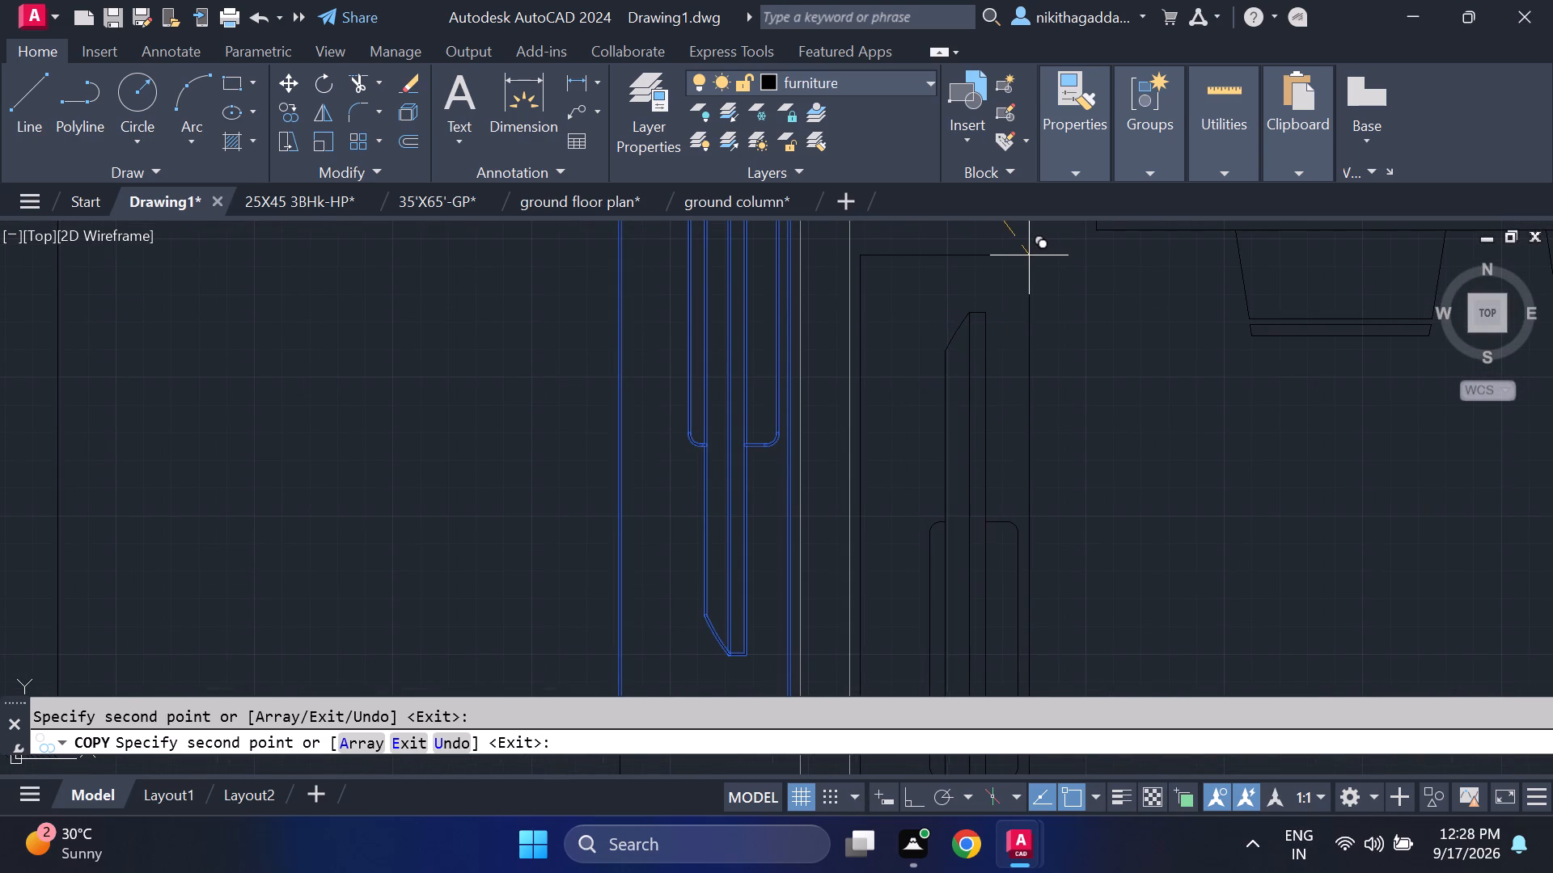
{"action": "scroll", "coordinate": [1034, 255], "scroll_direction": "down", "scroll_amount": 2}
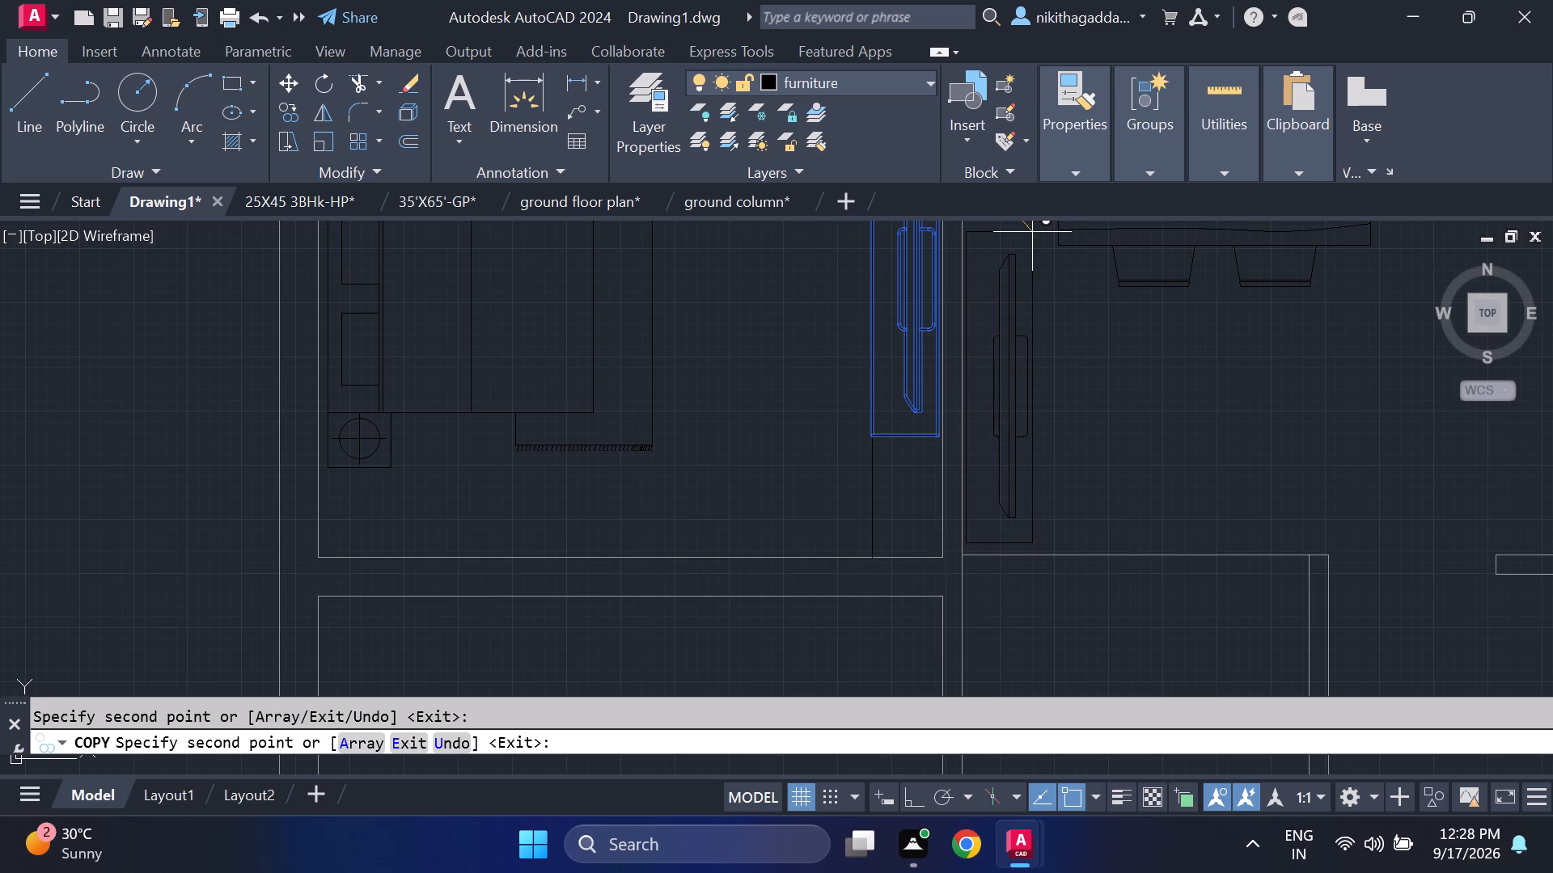
{"action": "left_click", "coordinate": [1032, 232]}
{"action": "key", "text": "Escape"}
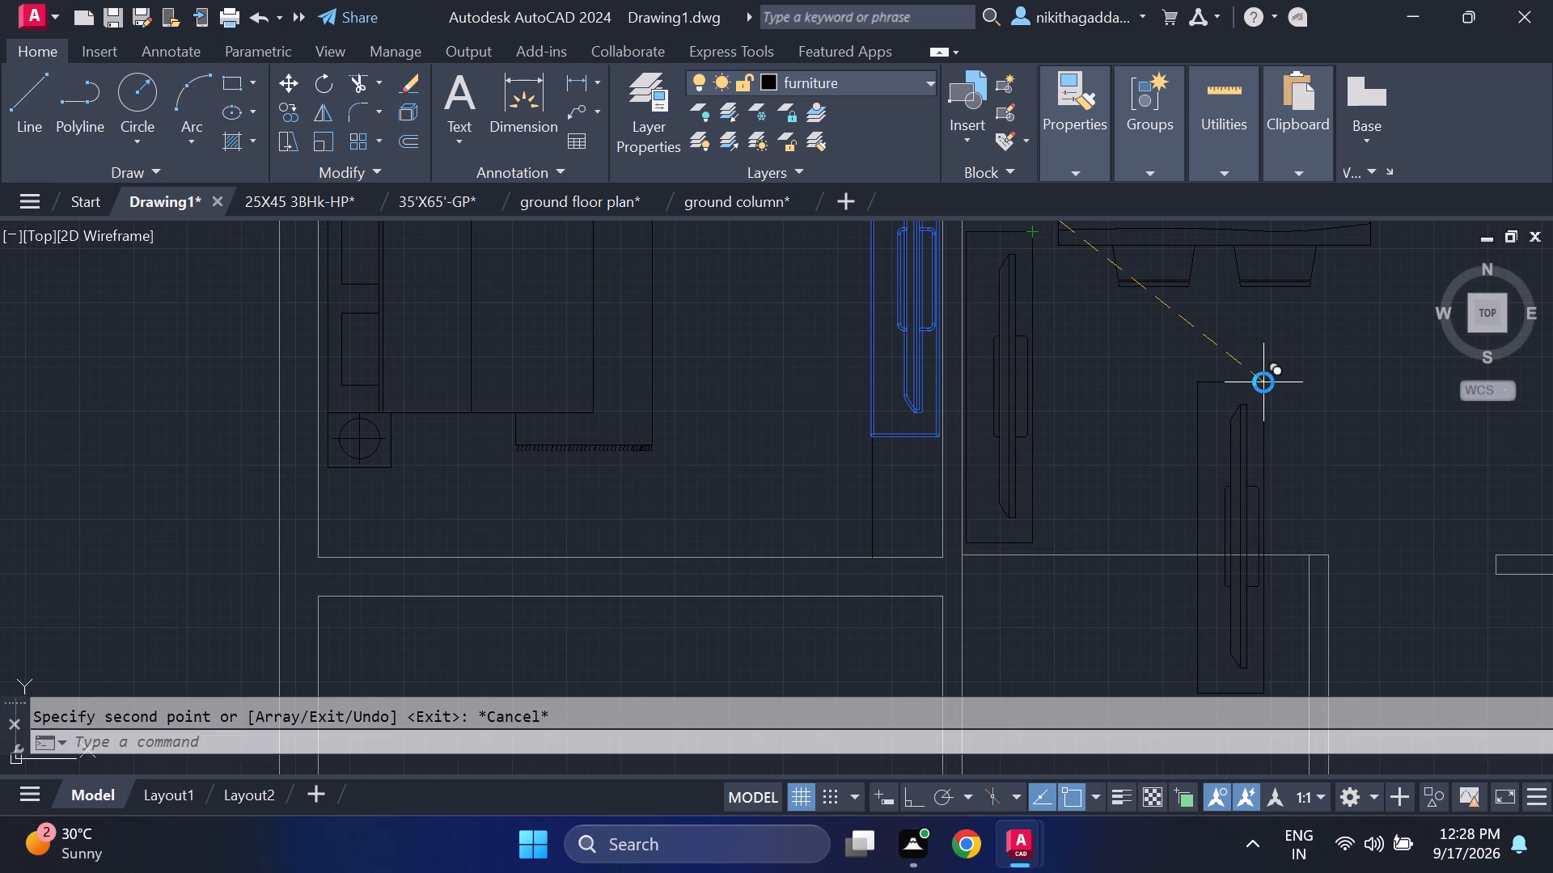
Scale the living-area TV unit down to roughly half size about the midpoint of its wall-side edge.
{"action": "left_click", "coordinate": [1067, 353]}
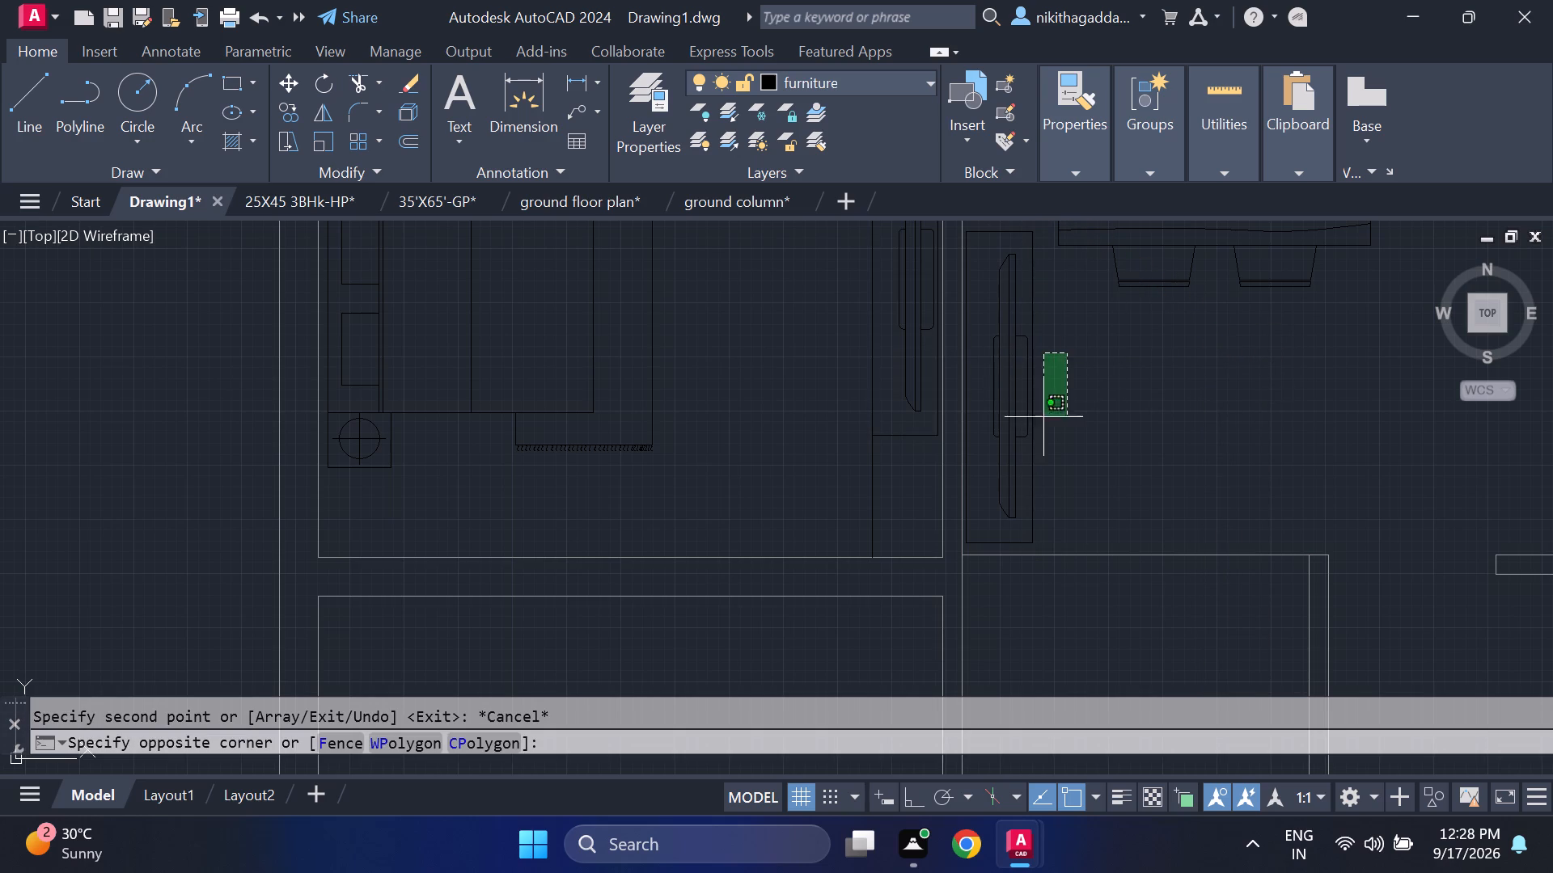
{"action": "left_click", "coordinate": [982, 519]}
{"action": "scroll", "coordinate": [986, 515], "scroll_direction": "up", "scroll_amount": 3}
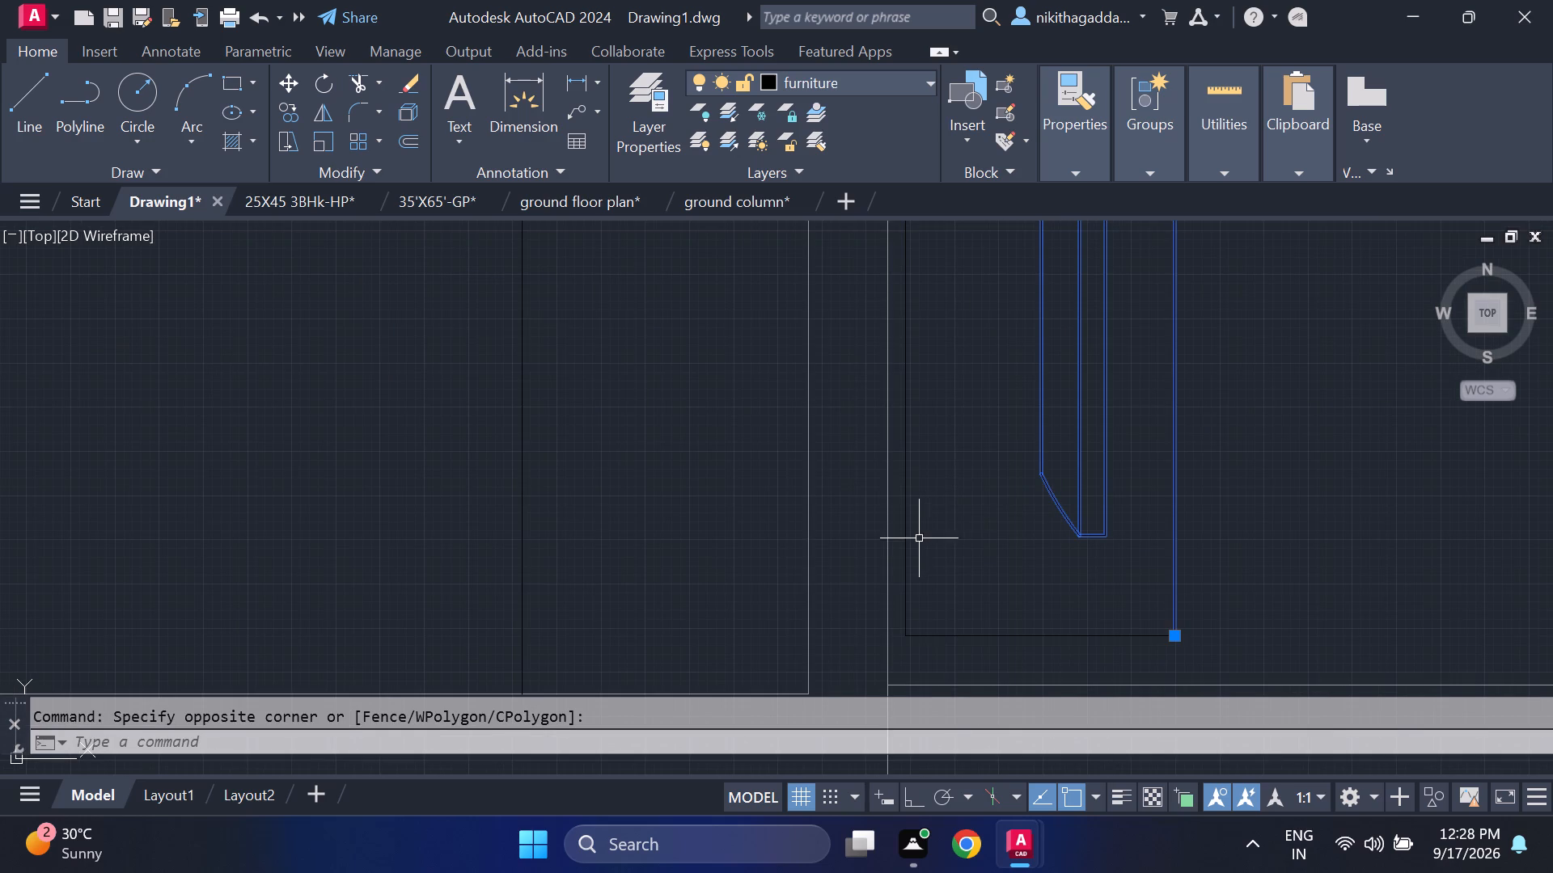
{"action": "left_click", "coordinate": [903, 559]}
{"action": "left_click", "coordinate": [951, 635]}
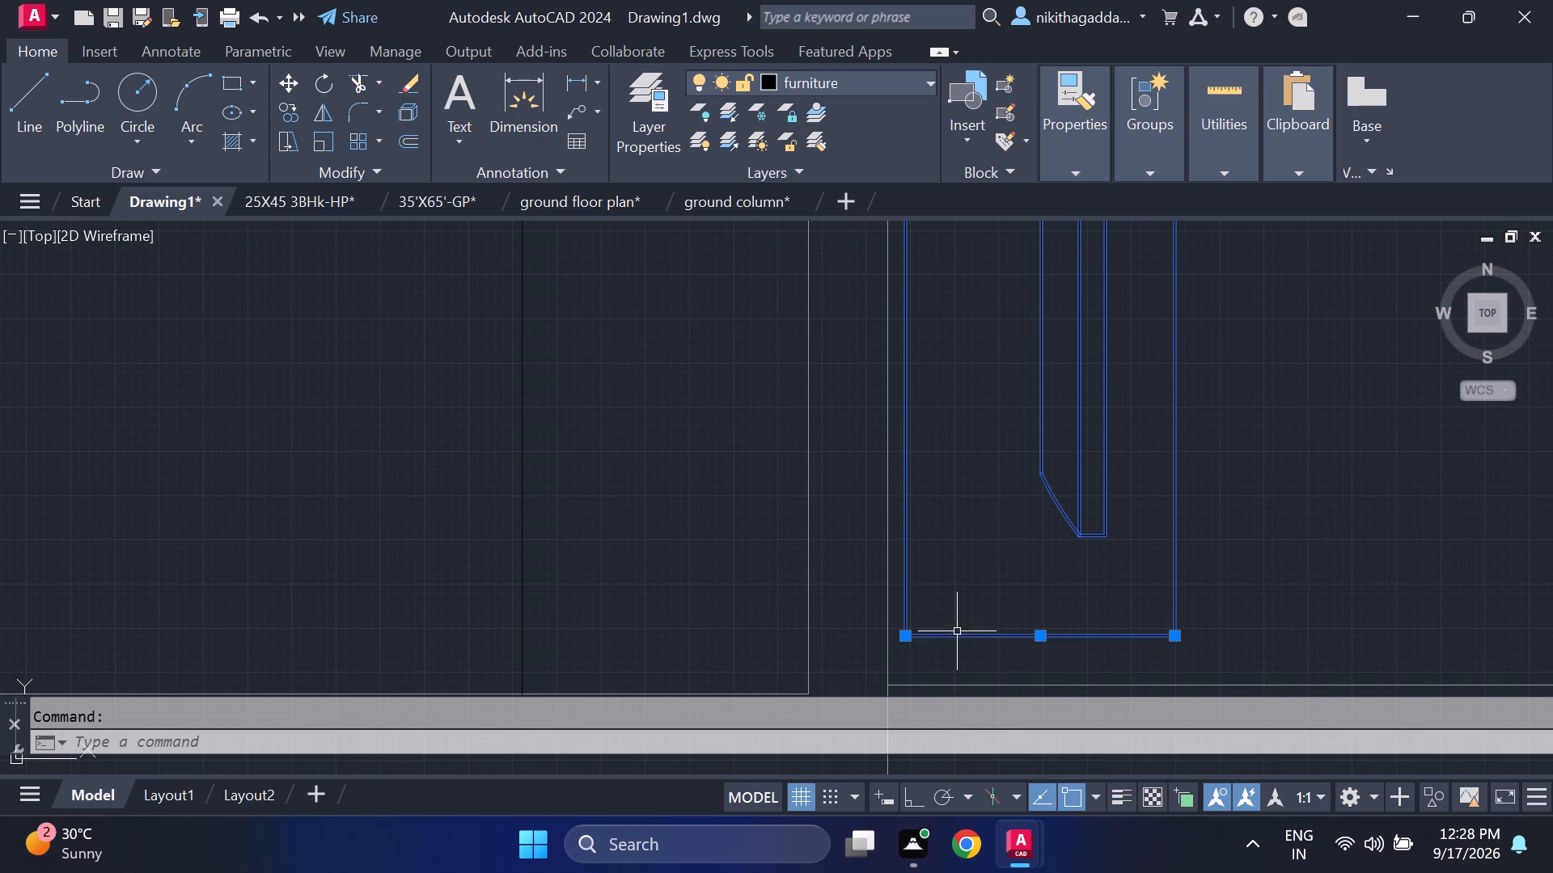
{"action": "scroll", "coordinate": [1023, 547], "scroll_direction": "down", "scroll_amount": 3}
{"action": "middle_click_drag", "start_coordinate": [1066, 407], "coordinate": [1081, 546]}
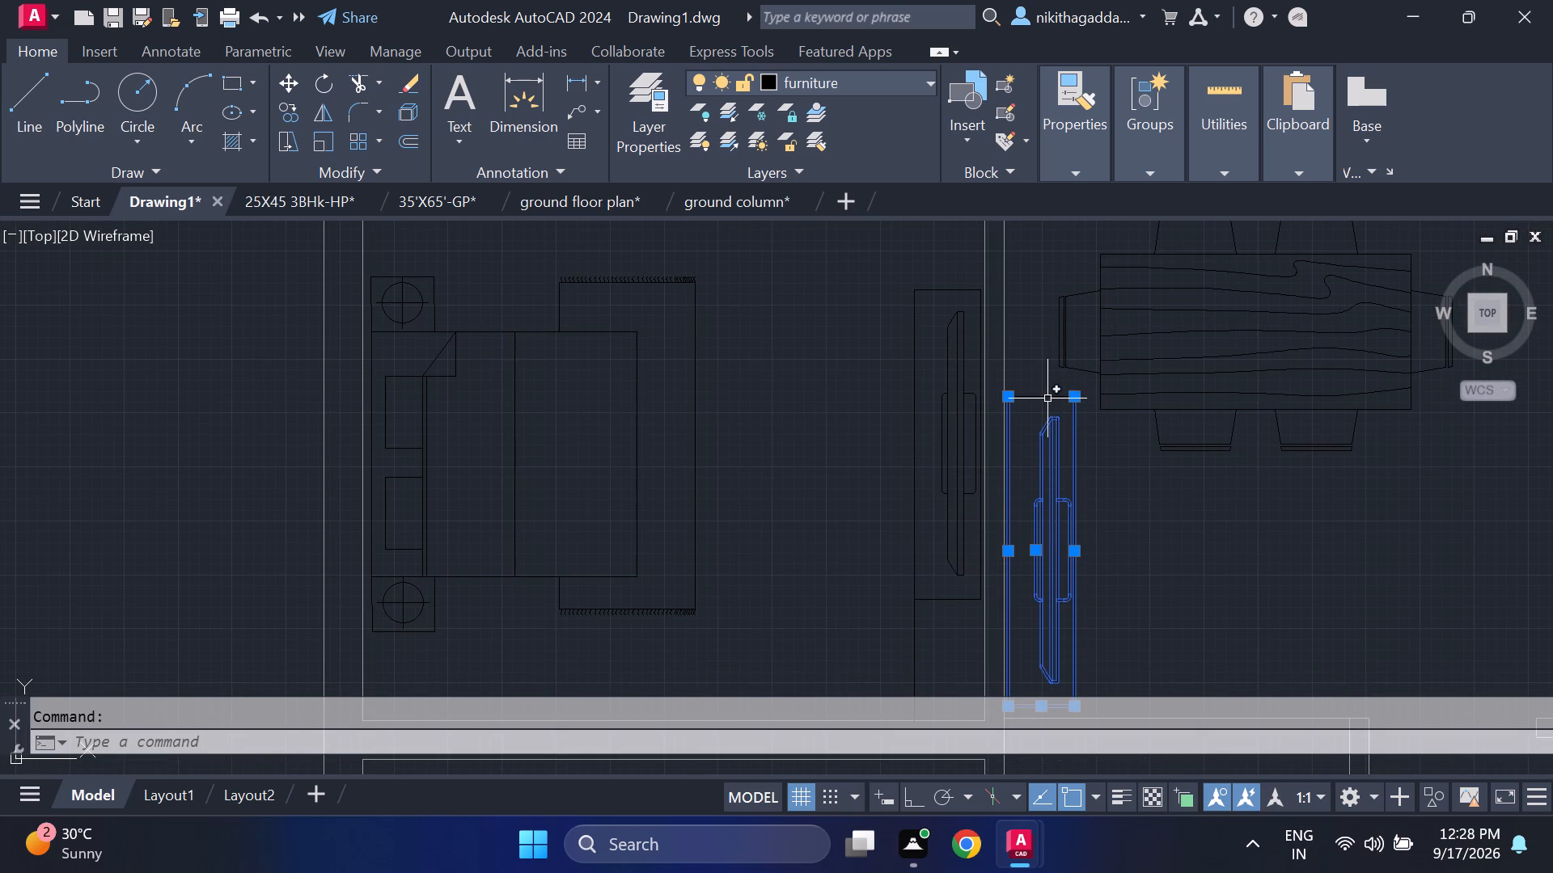
{"action": "left_click", "coordinate": [1047, 399]}
{"action": "type", "text": "scale"}
{"action": "key", "text": "Return"}
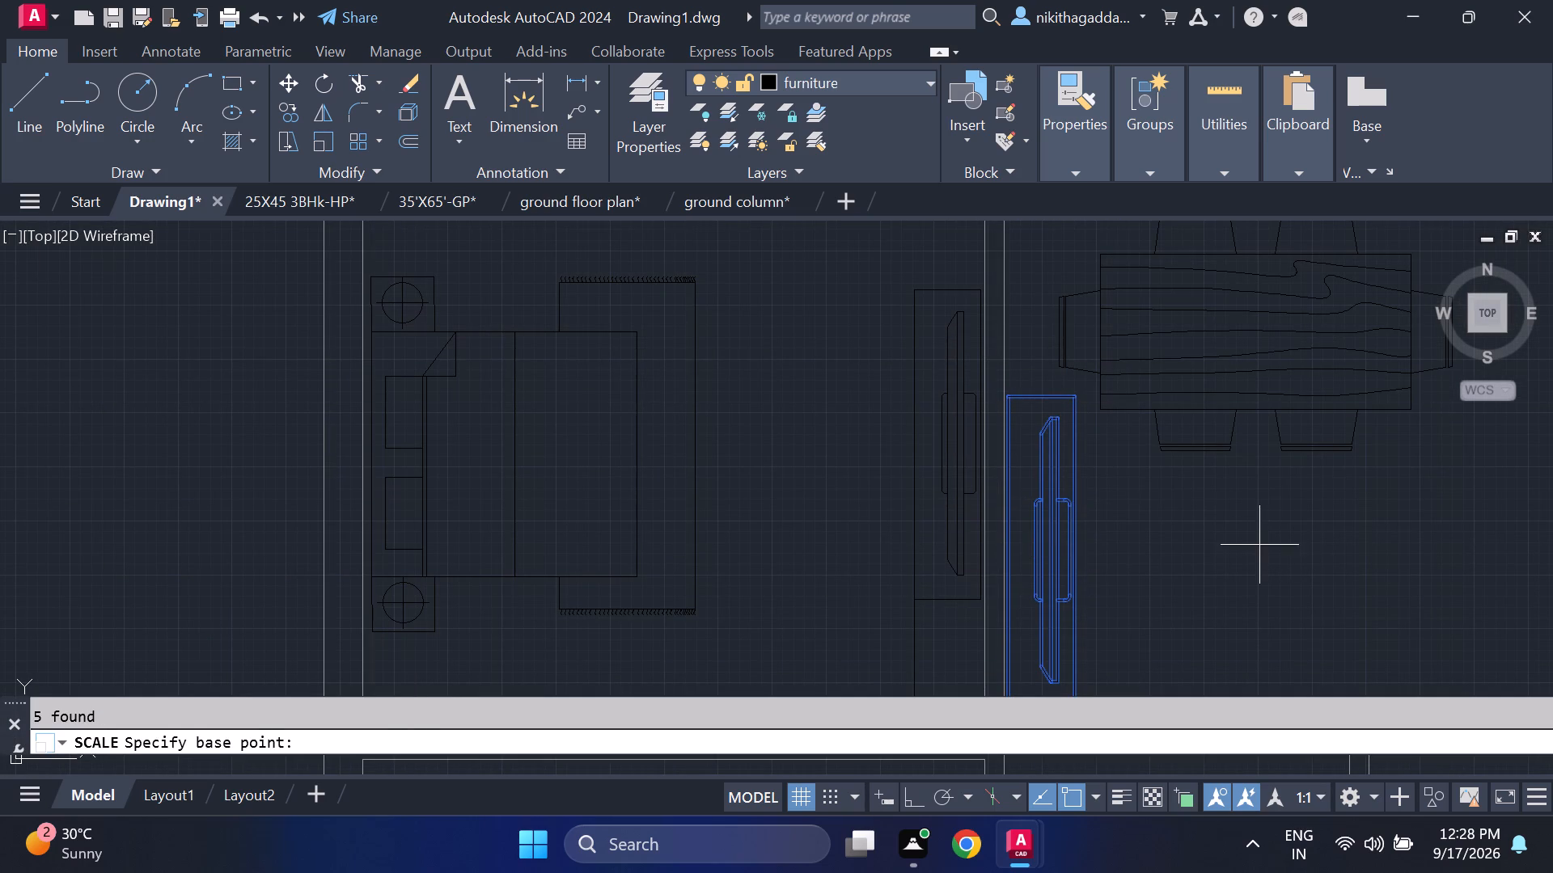
{"action": "middle_click_drag", "start_coordinate": [1232, 576], "coordinate": [1215, 493]}
{"action": "scroll", "coordinate": [1078, 517], "scroll_direction": "up", "scroll_amount": 2}
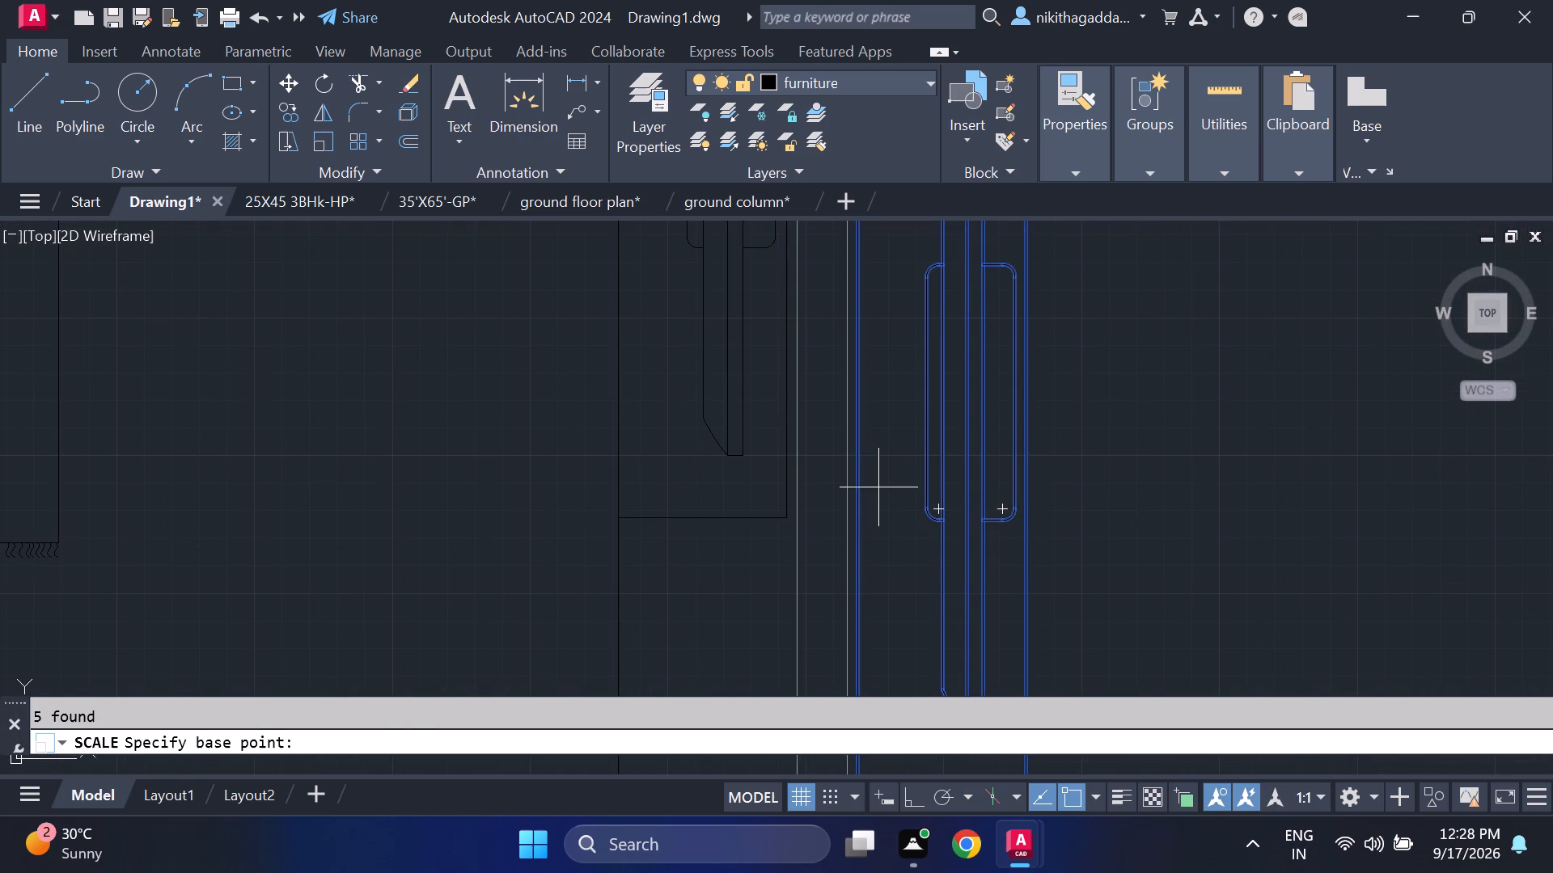
{"action": "left_click", "coordinate": [859, 394]}
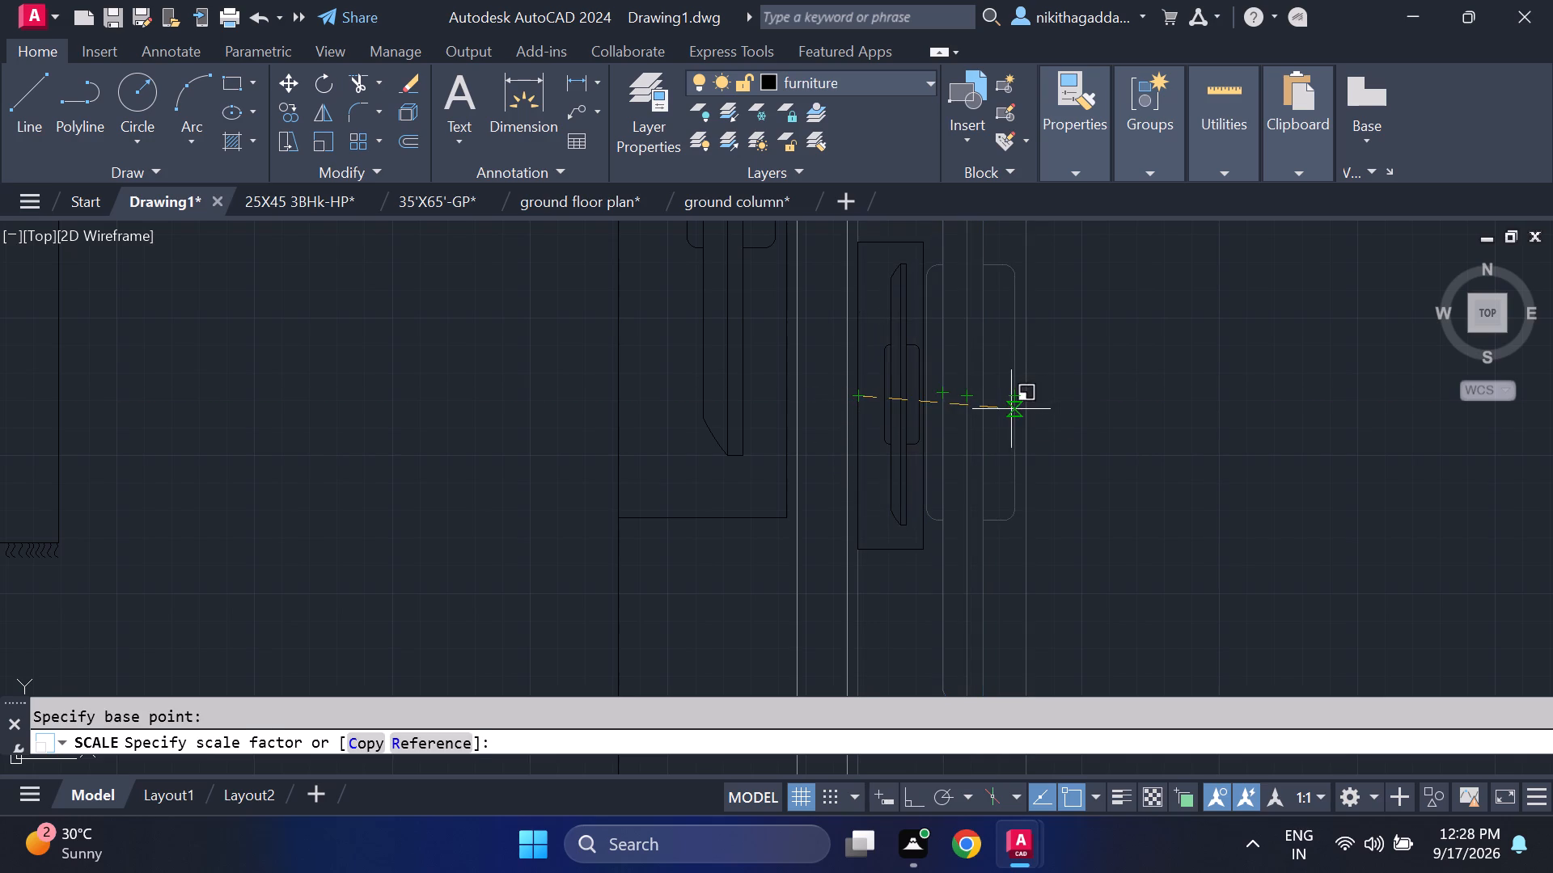
{"action": "left_click", "coordinate": [1043, 394]}
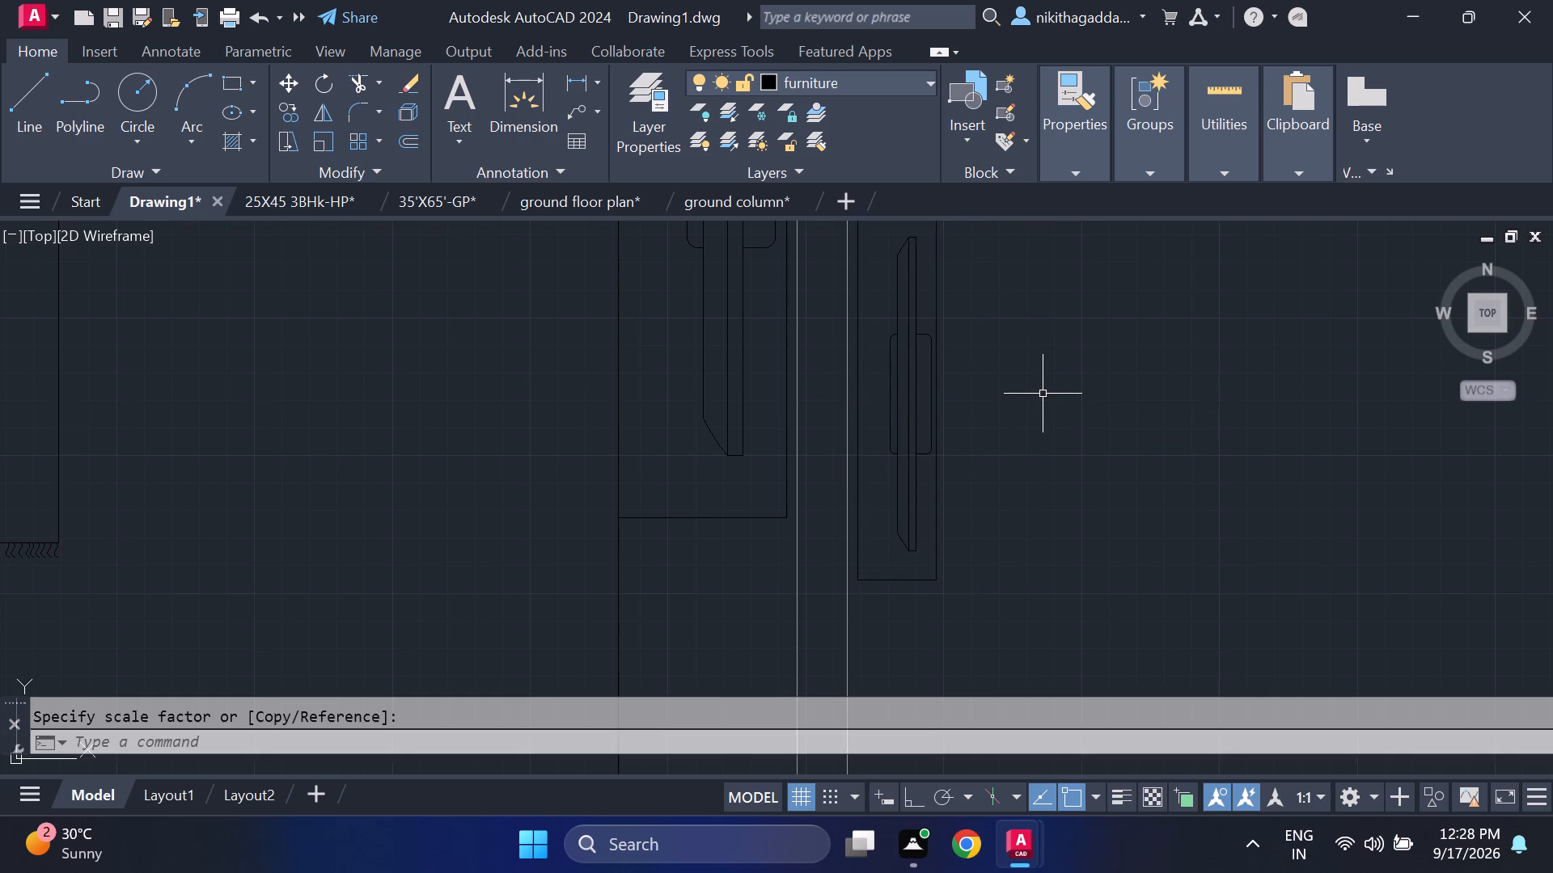
Move the reduced living-area TV unit straight down along the shared wall, to just above the horizontal wall below it.
{"action": "scroll", "coordinate": [1042, 387], "scroll_direction": "down", "scroll_amount": 2}
{"action": "left_click", "coordinate": [1044, 303]}
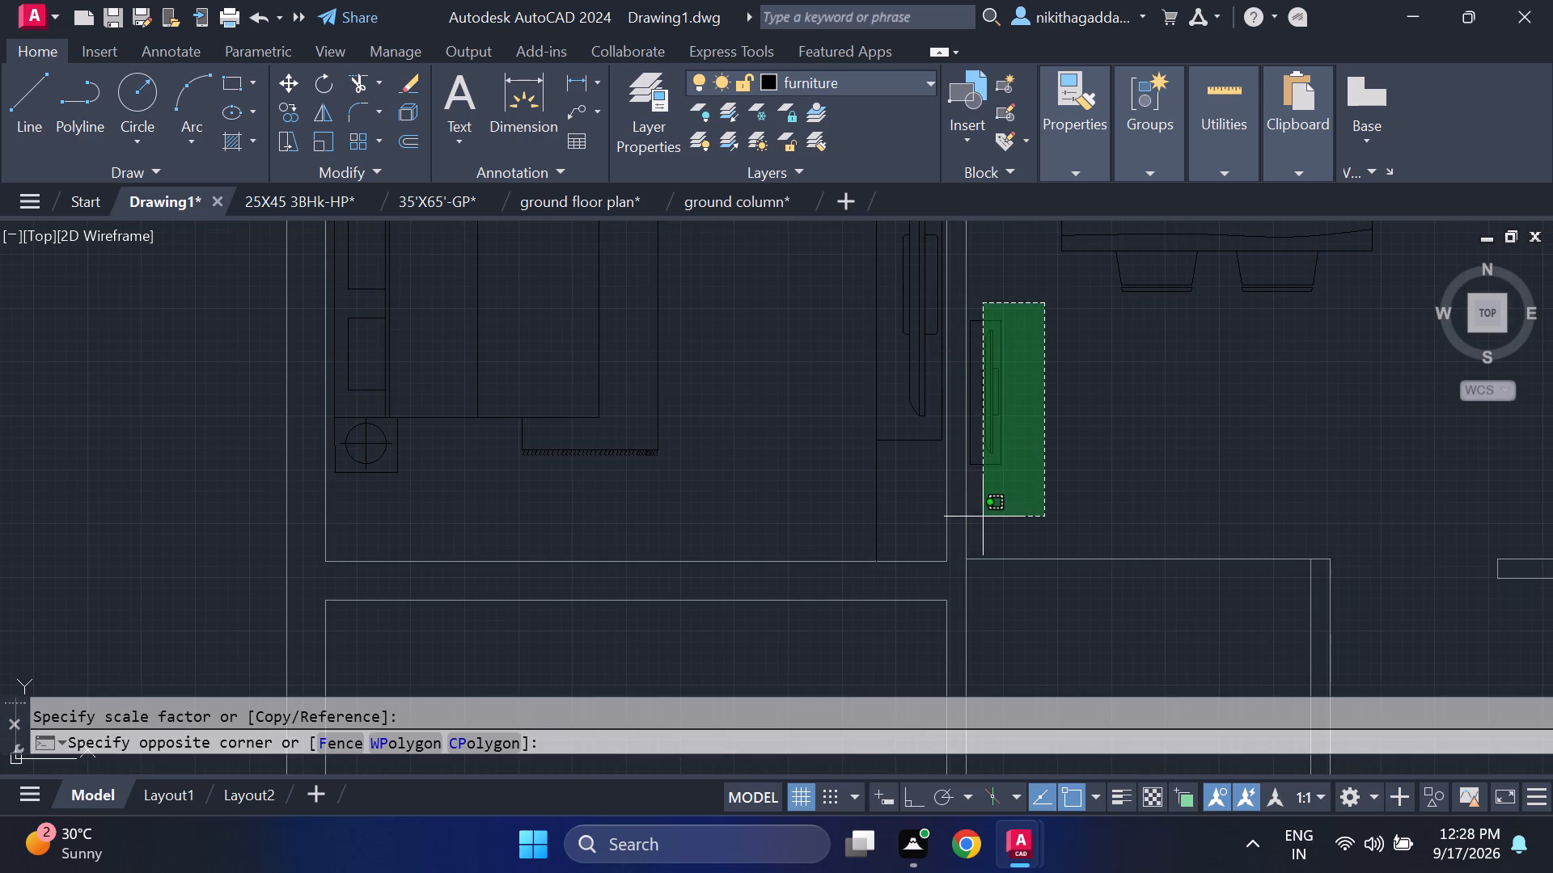
{"action": "left_click", "coordinate": [983, 517]}
{"action": "scroll", "coordinate": [975, 436], "scroll_direction": "up", "scroll_amount": 3}
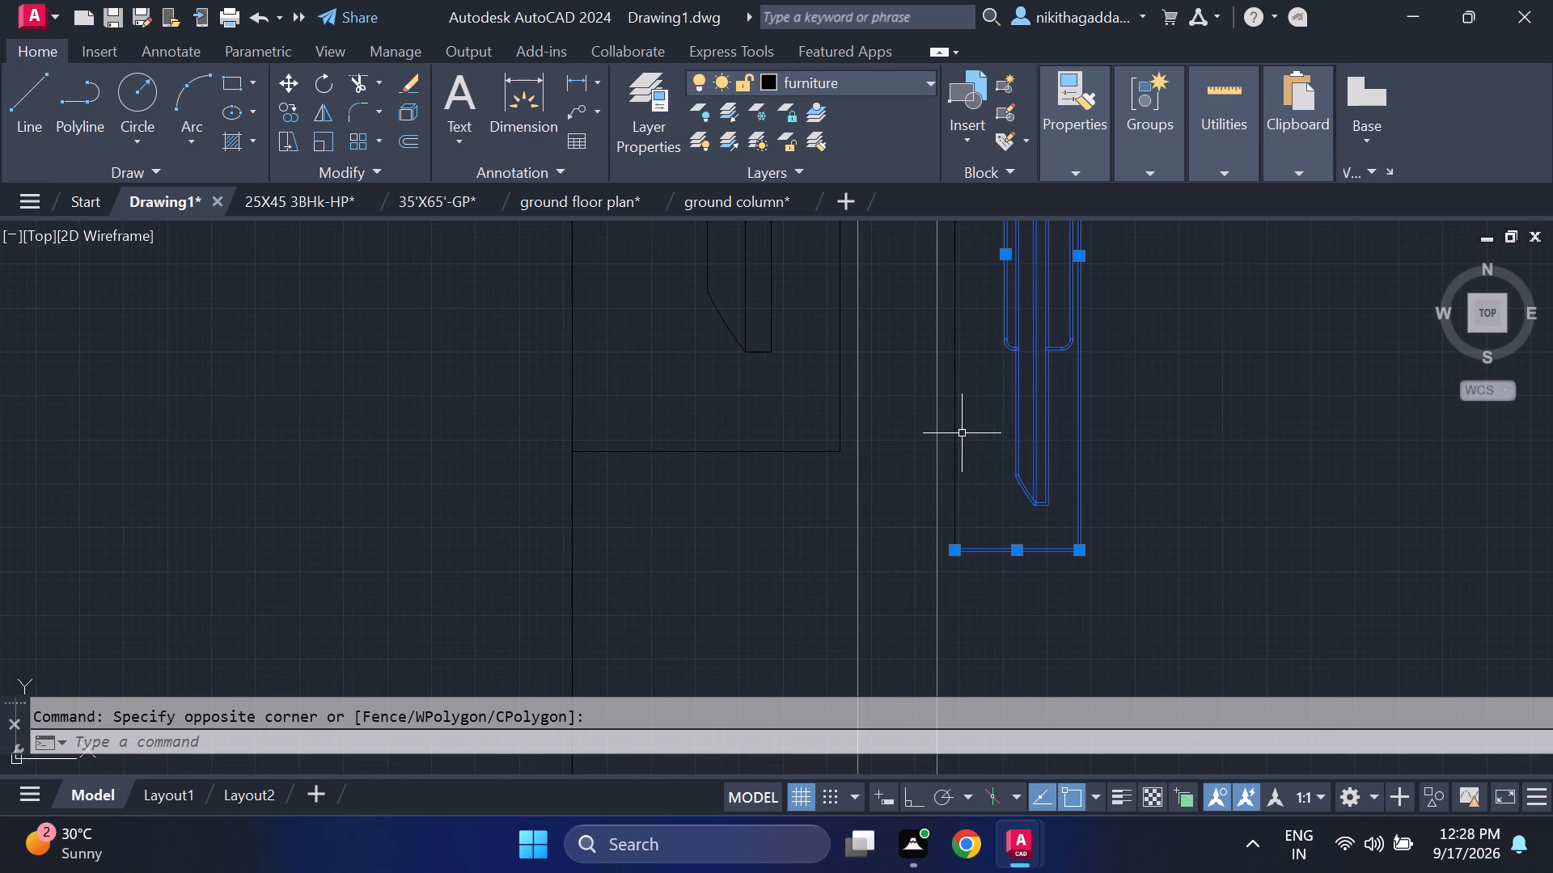
{"action": "left_click", "coordinate": [958, 435]}
{"action": "left_click", "coordinate": [959, 438]}
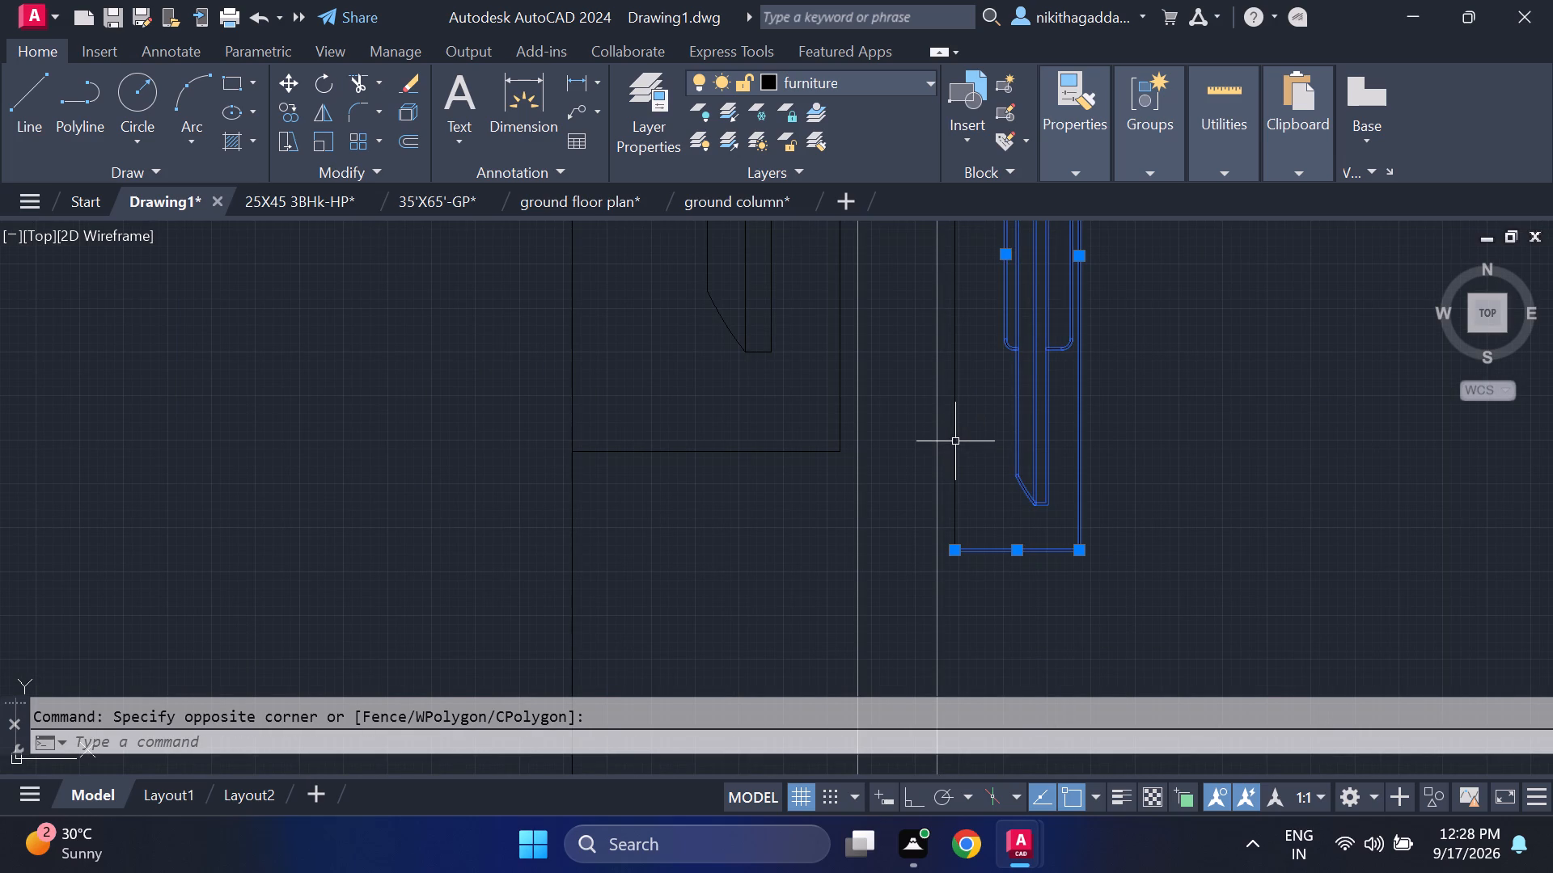
{"action": "left_click", "coordinate": [954, 445]}
{"action": "scroll", "coordinate": [1237, 532], "scroll_direction": "down", "scroll_amount": 2}
{"action": "key", "text": "m"}
{"action": "key", "text": "Return"}
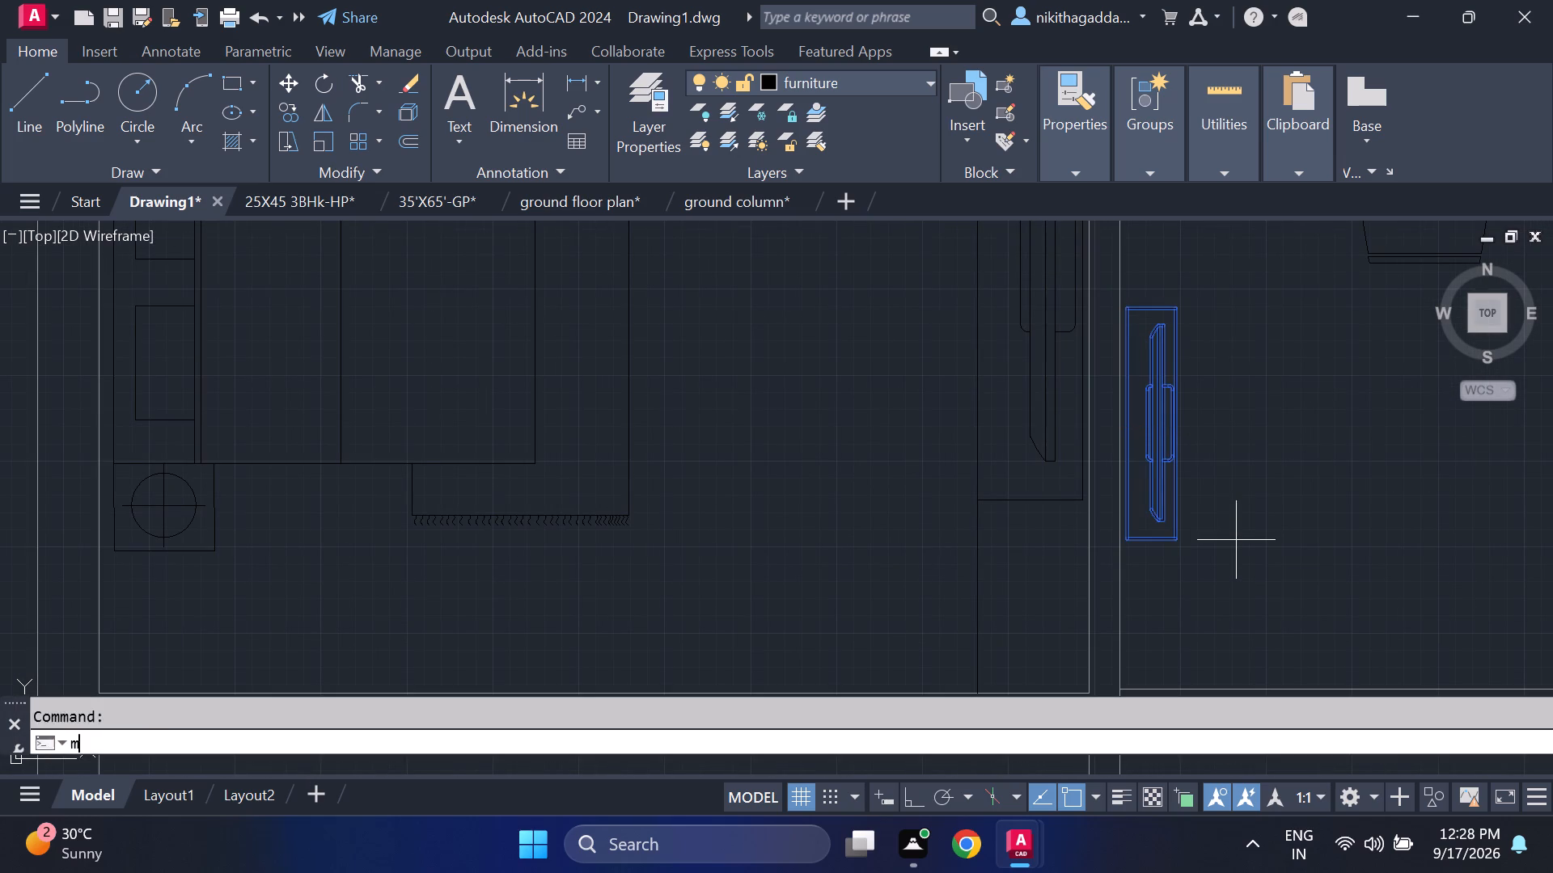
{"action": "left_click", "coordinate": [1130, 417]}
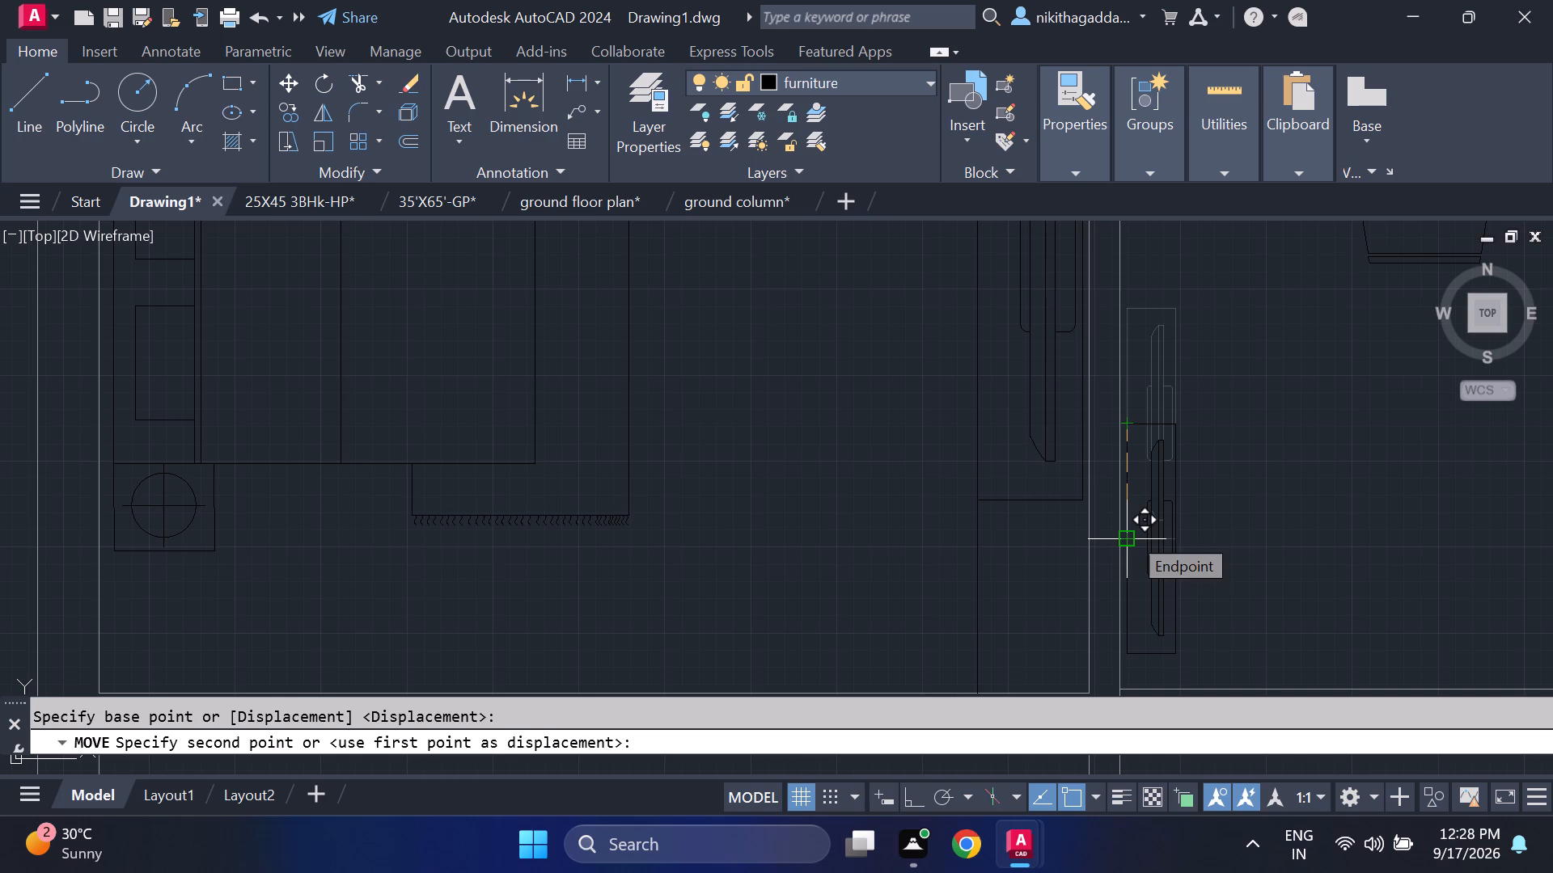
{"action": "left_click", "coordinate": [1136, 568]}
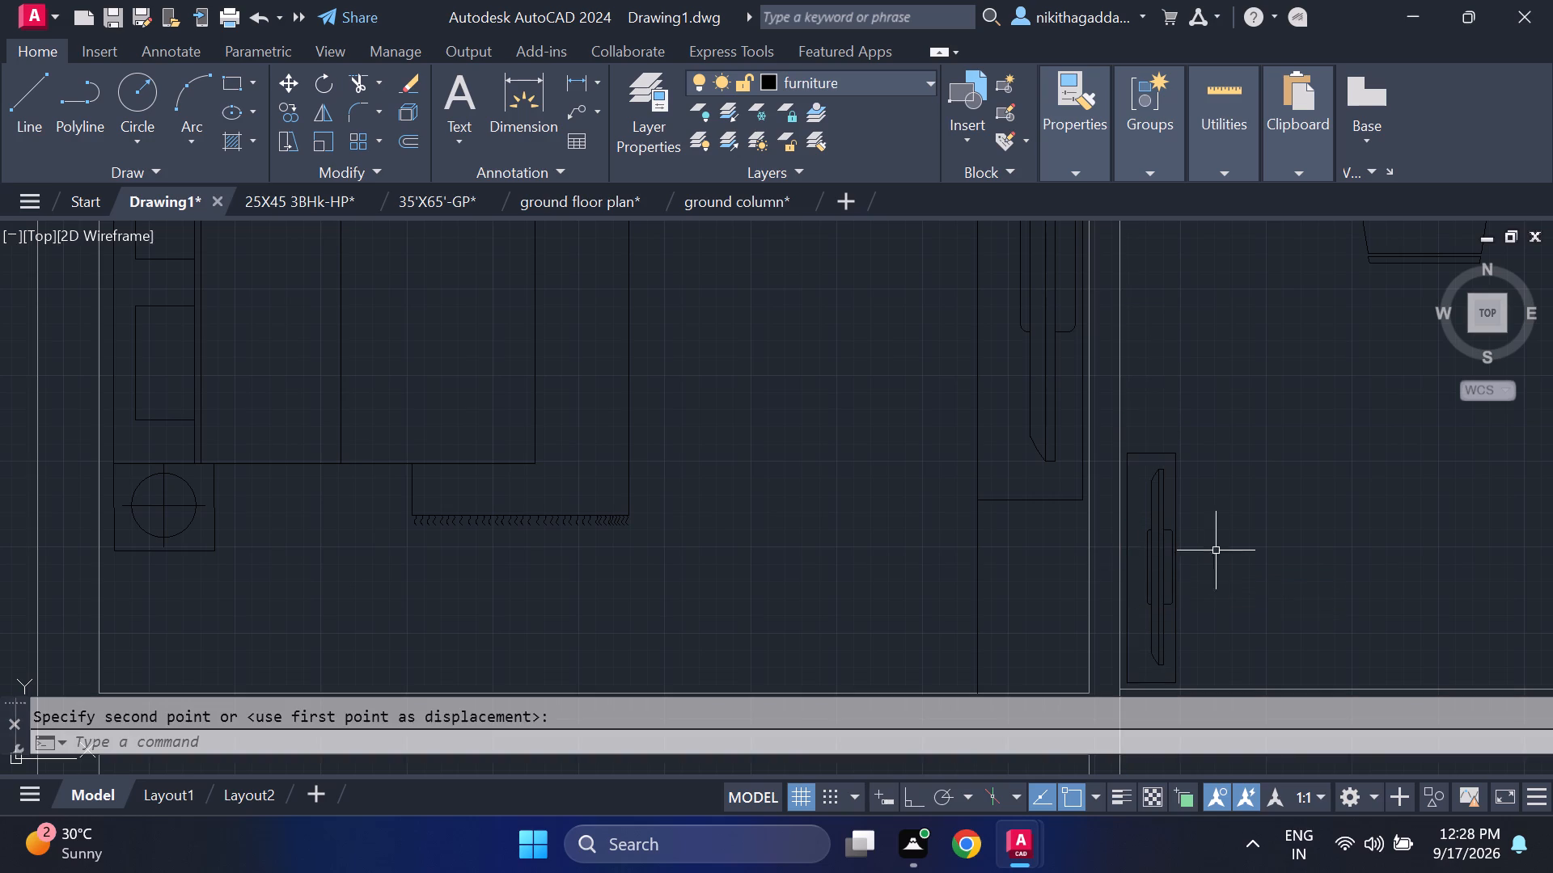
Enlarge the living-area TV unit from its lower wall-side corner until its top nearly reaches the level of the dining chairs.
{"action": "scroll", "coordinate": [1252, 547], "scroll_direction": "down", "scroll_amount": 3}
{"action": "middle_click_drag", "start_coordinate": [1339, 551], "coordinate": [1191, 520]}
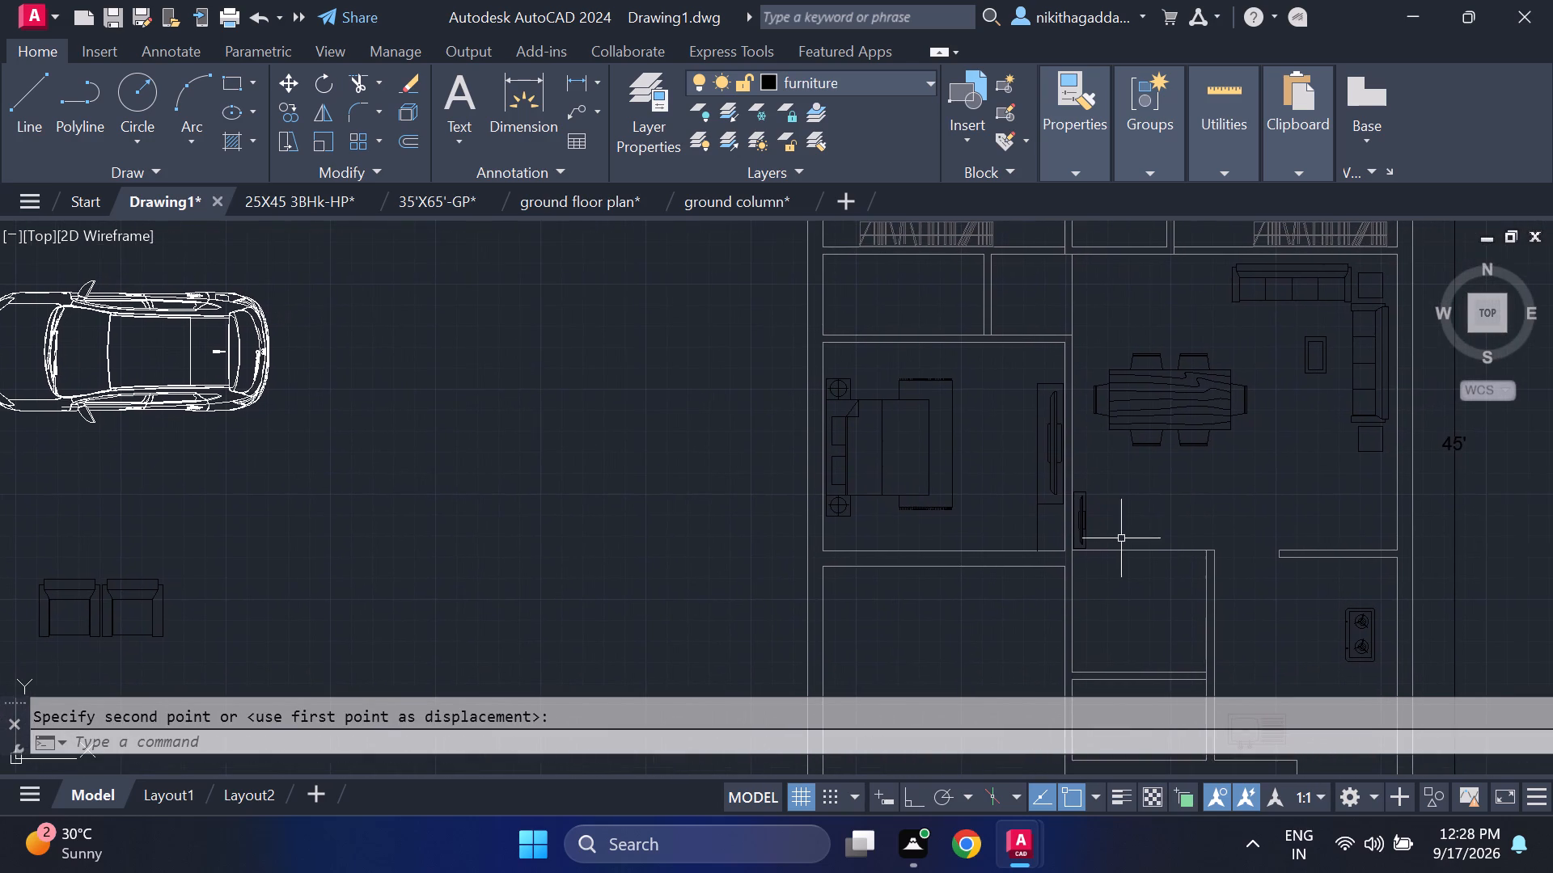
{"action": "scroll", "coordinate": [1123, 529], "scroll_direction": "up", "scroll_amount": 2}
{"action": "left_click", "coordinate": [1036, 434]}
{"action": "left_click", "coordinate": [1004, 580]}
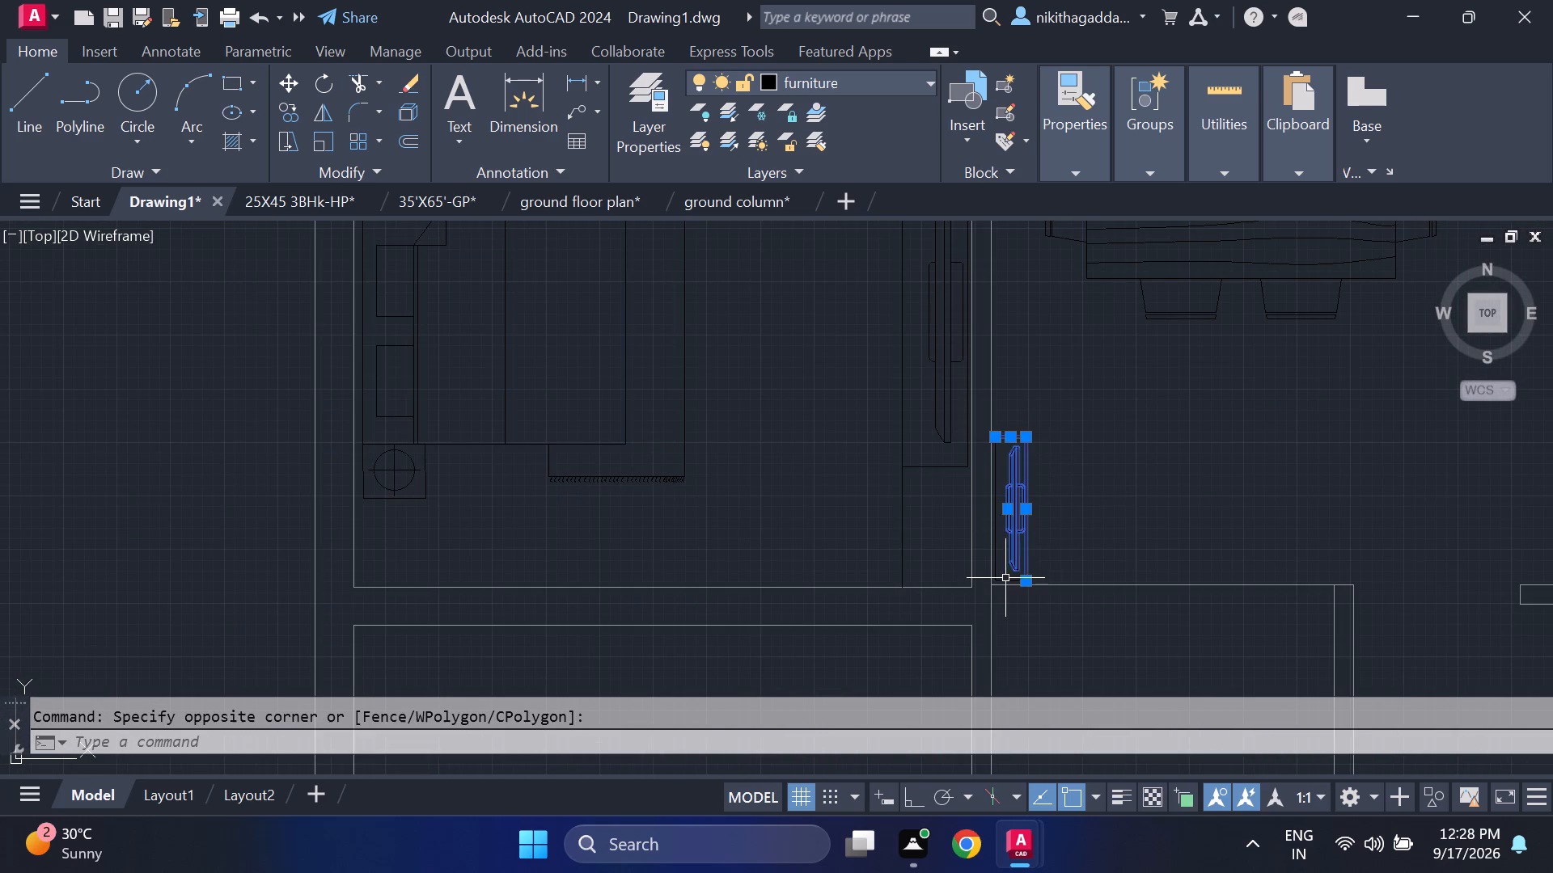
{"action": "scroll", "coordinate": [1014, 565], "scroll_direction": "up", "scroll_amount": 3}
{"action": "left_click", "coordinate": [975, 636]}
{"action": "left_click", "coordinate": [971, 635]}
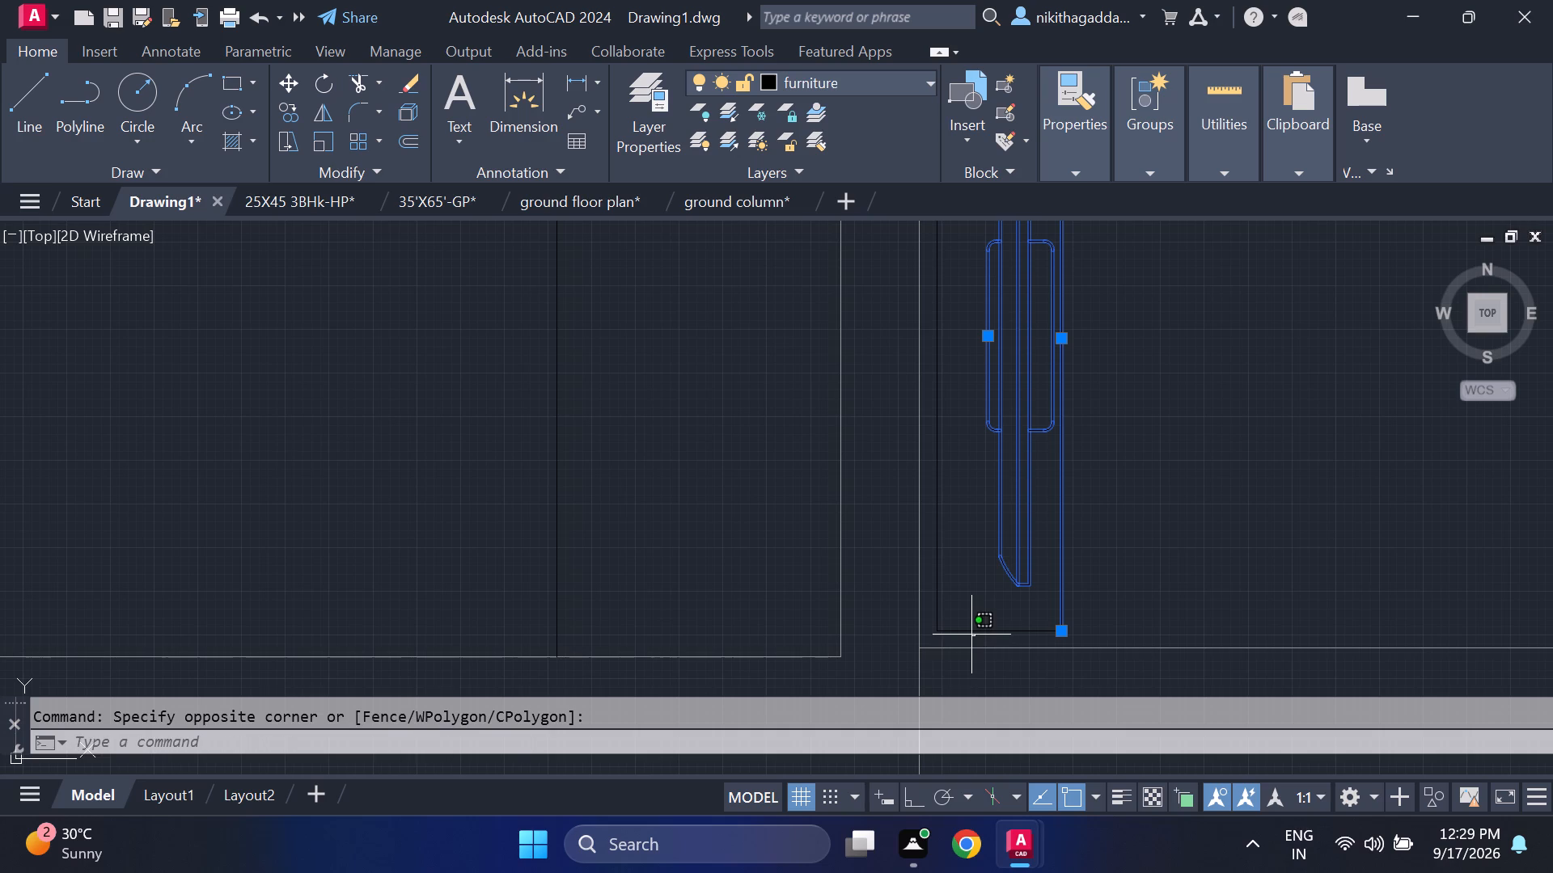
{"action": "left_click", "coordinate": [971, 630]}
{"action": "left_click", "coordinate": [942, 595]}
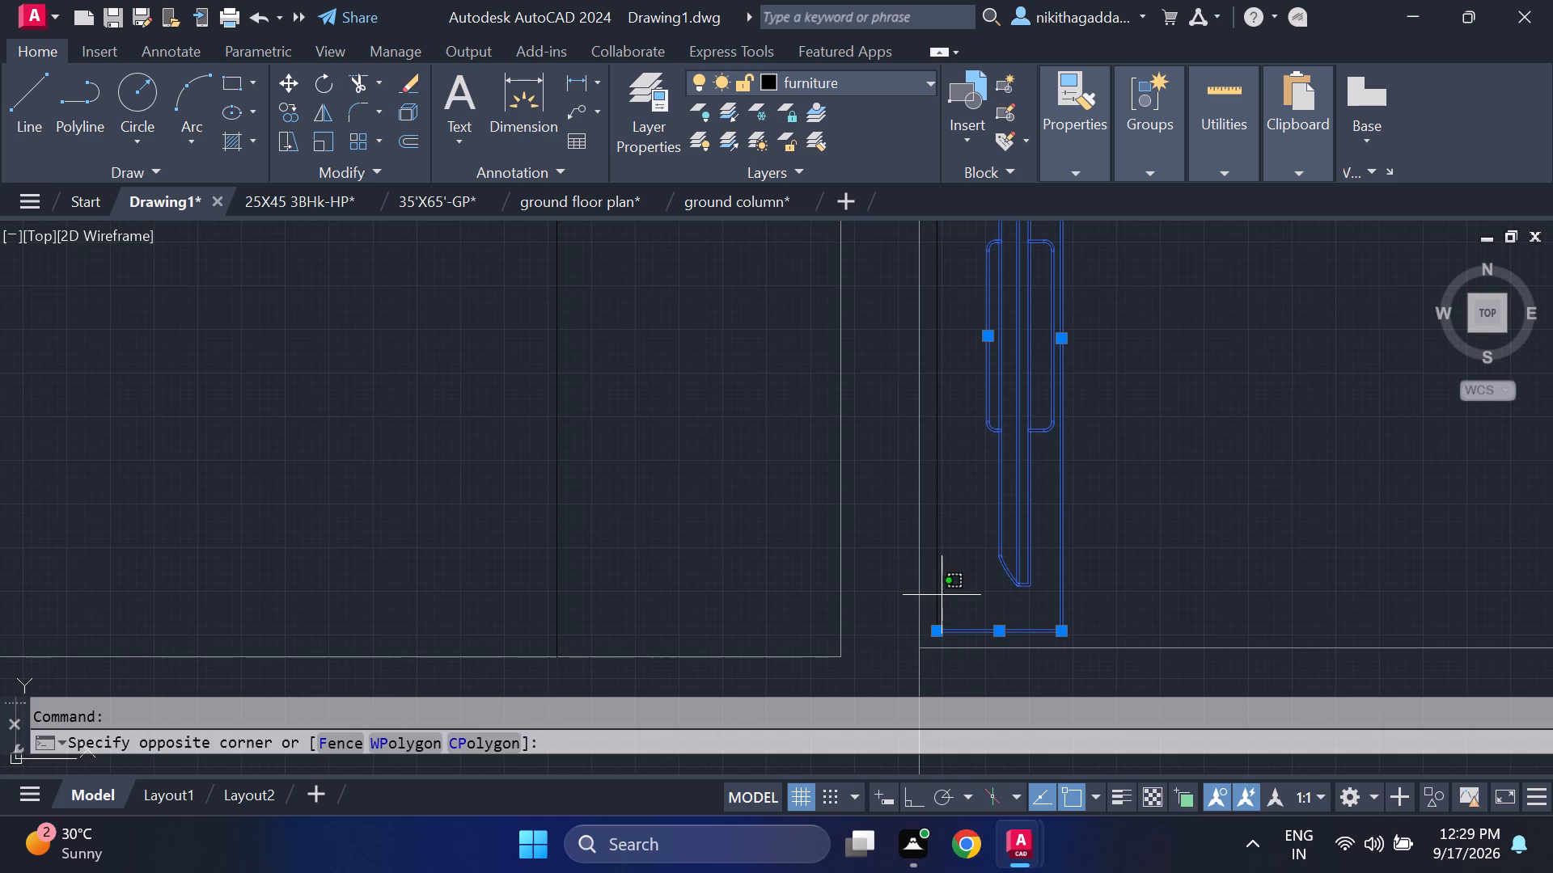
{"action": "left_click", "coordinate": [942, 584]}
{"action": "left_click", "coordinate": [937, 567]}
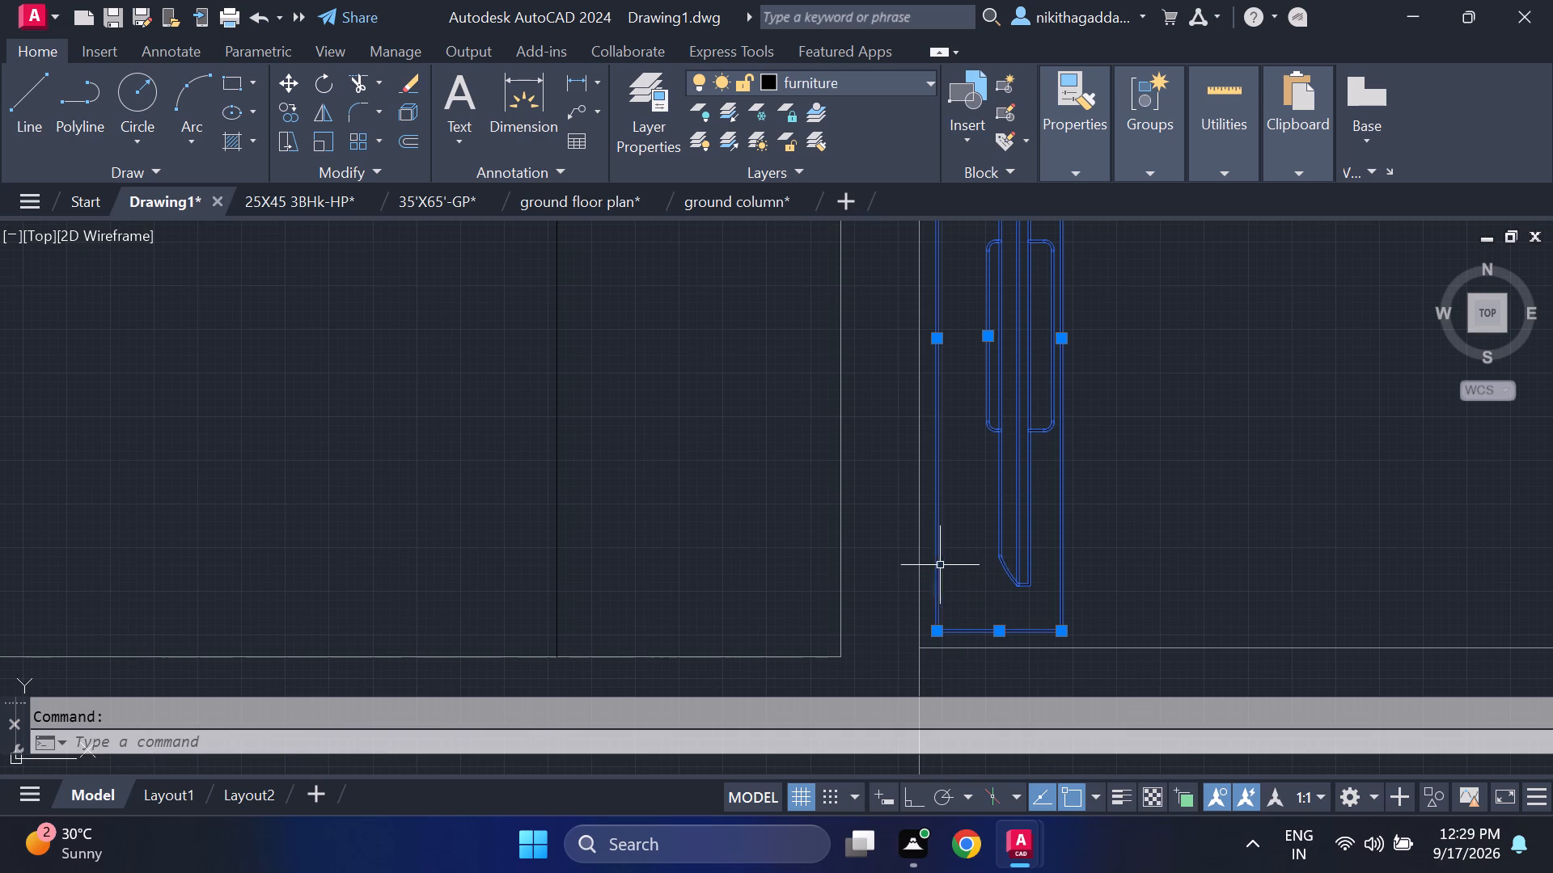
{"action": "type", "text": "scale"}
{"action": "key", "text": "Return"}
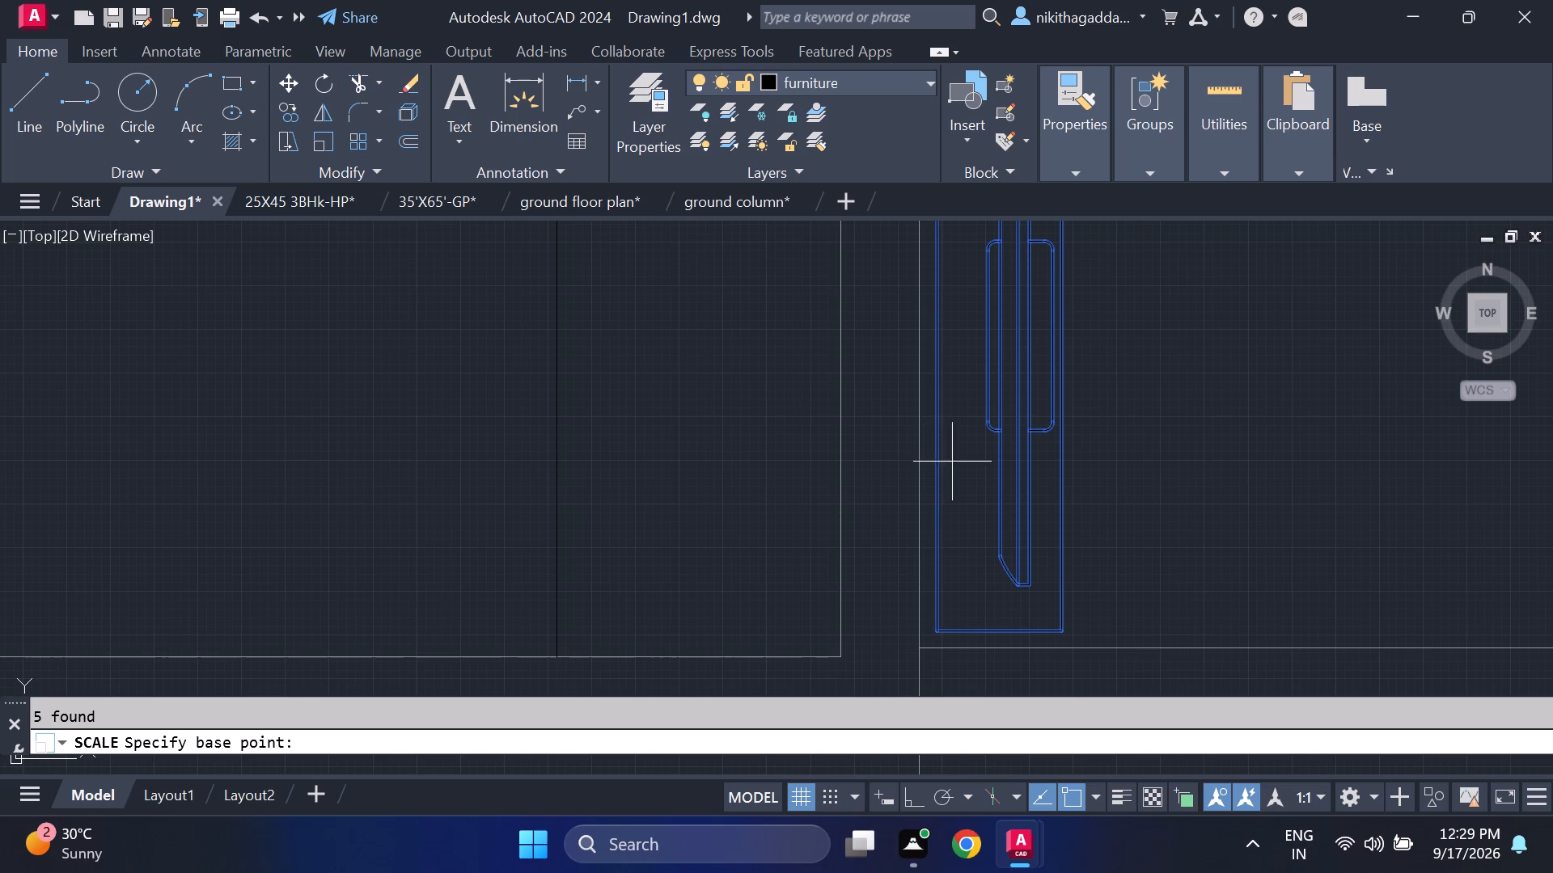
{"action": "left_click", "coordinate": [934, 627]}
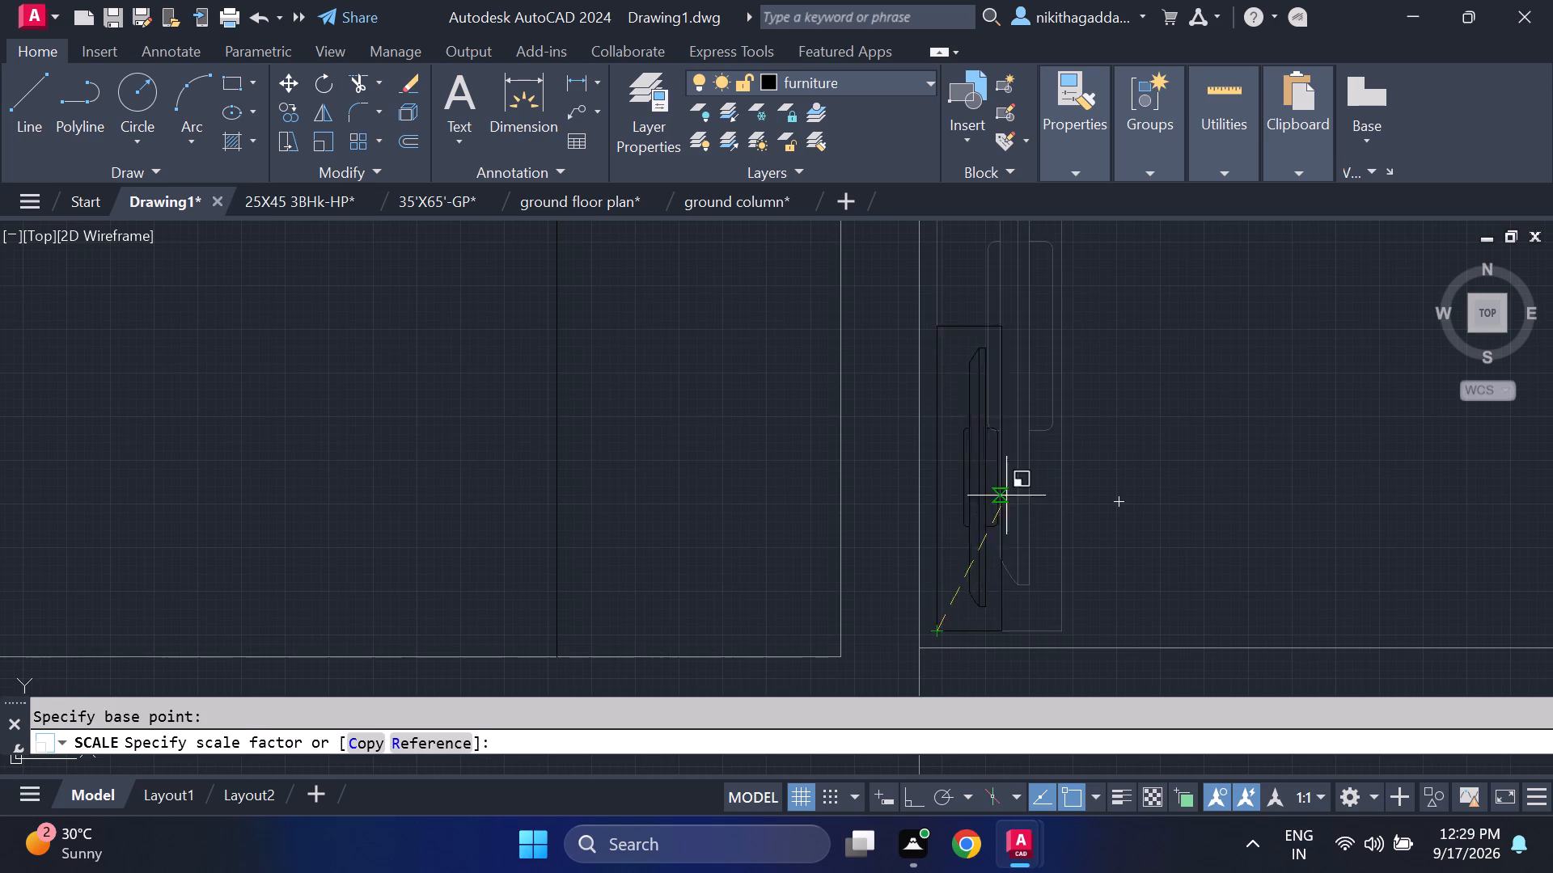
{"action": "middle_click_drag", "start_coordinate": [1019, 383], "coordinate": [1022, 546]}
{"action": "scroll", "coordinate": [1052, 500], "scroll_direction": "down", "scroll_amount": 3}
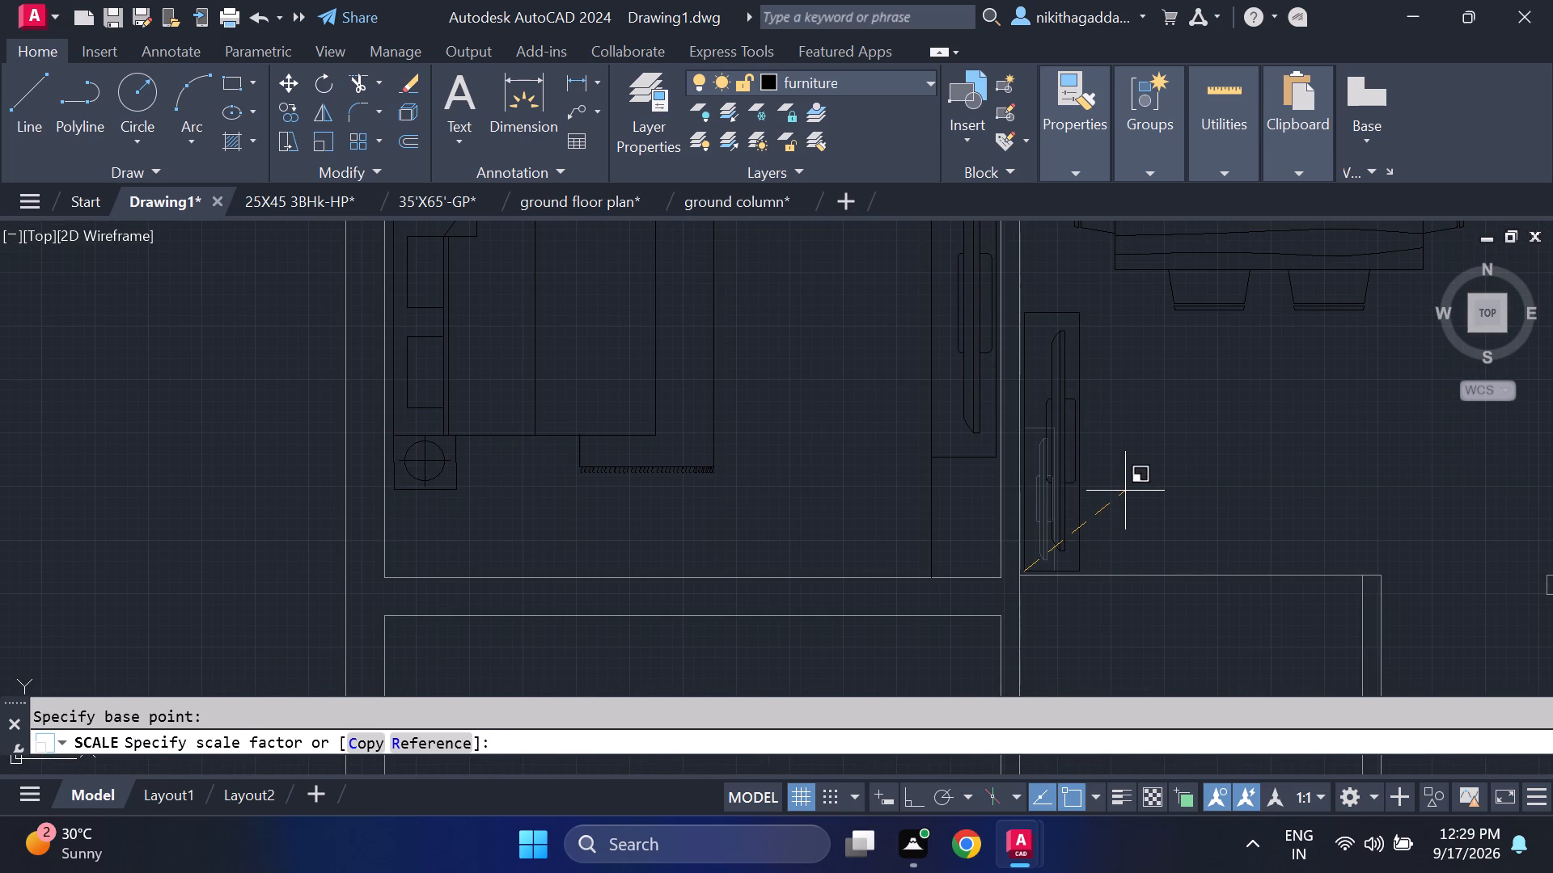
{"action": "left_click", "coordinate": [1131, 502]}
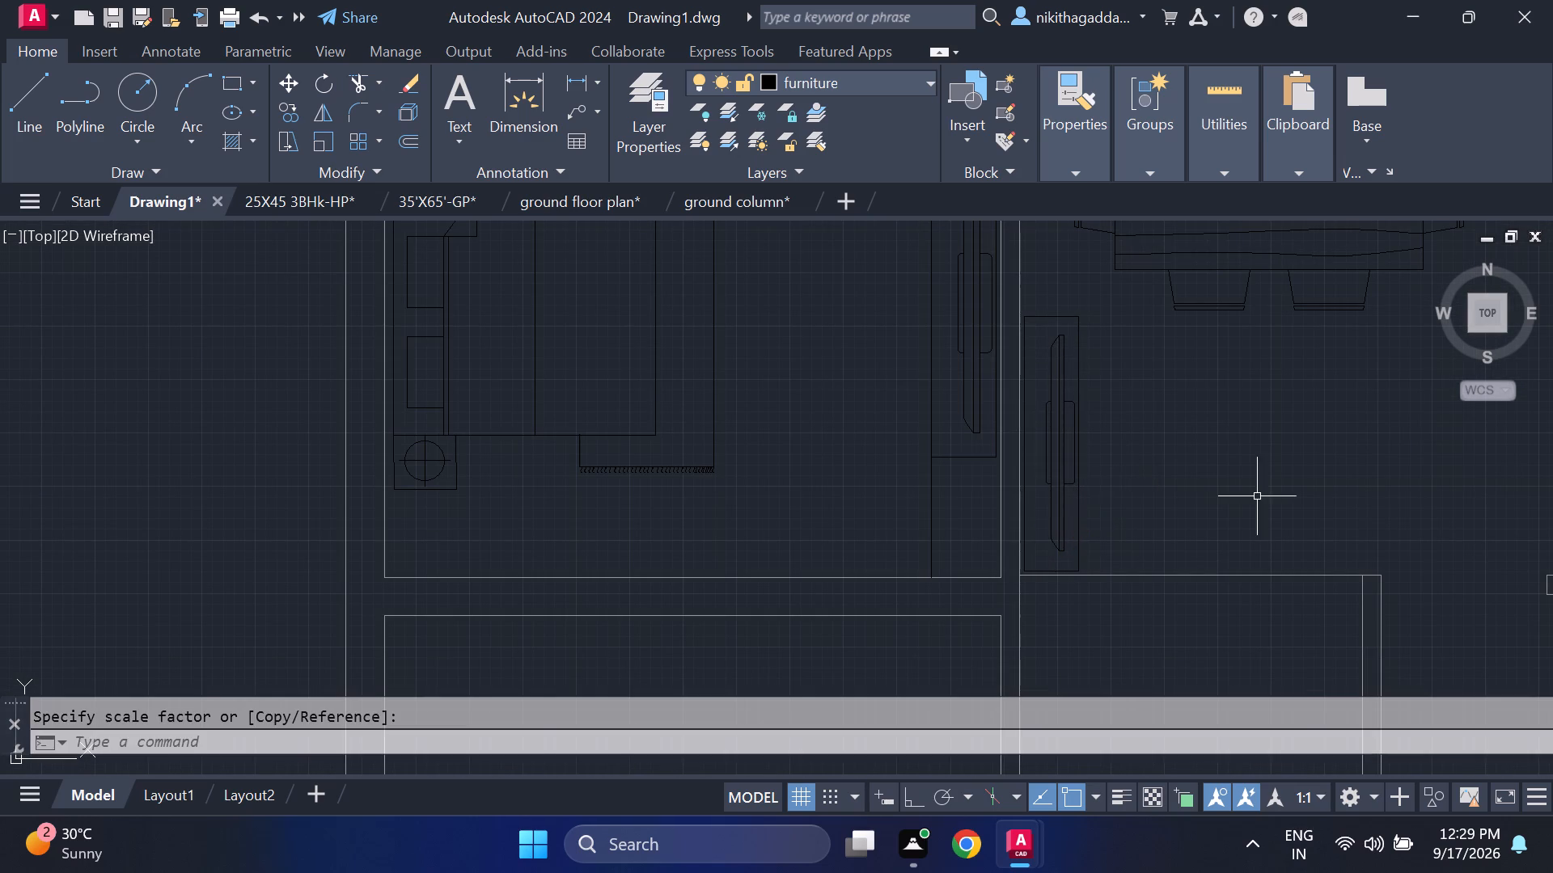
Move the living area's L-shaped sofa set, both side tables and the coffee table together up toward the wall behind the longer horizontal sofa.
{"action": "scroll", "coordinate": [1257, 496], "scroll_direction": "down", "scroll_amount": 3}
{"action": "middle_click_drag", "start_coordinate": [1318, 490], "coordinate": [961, 524]}
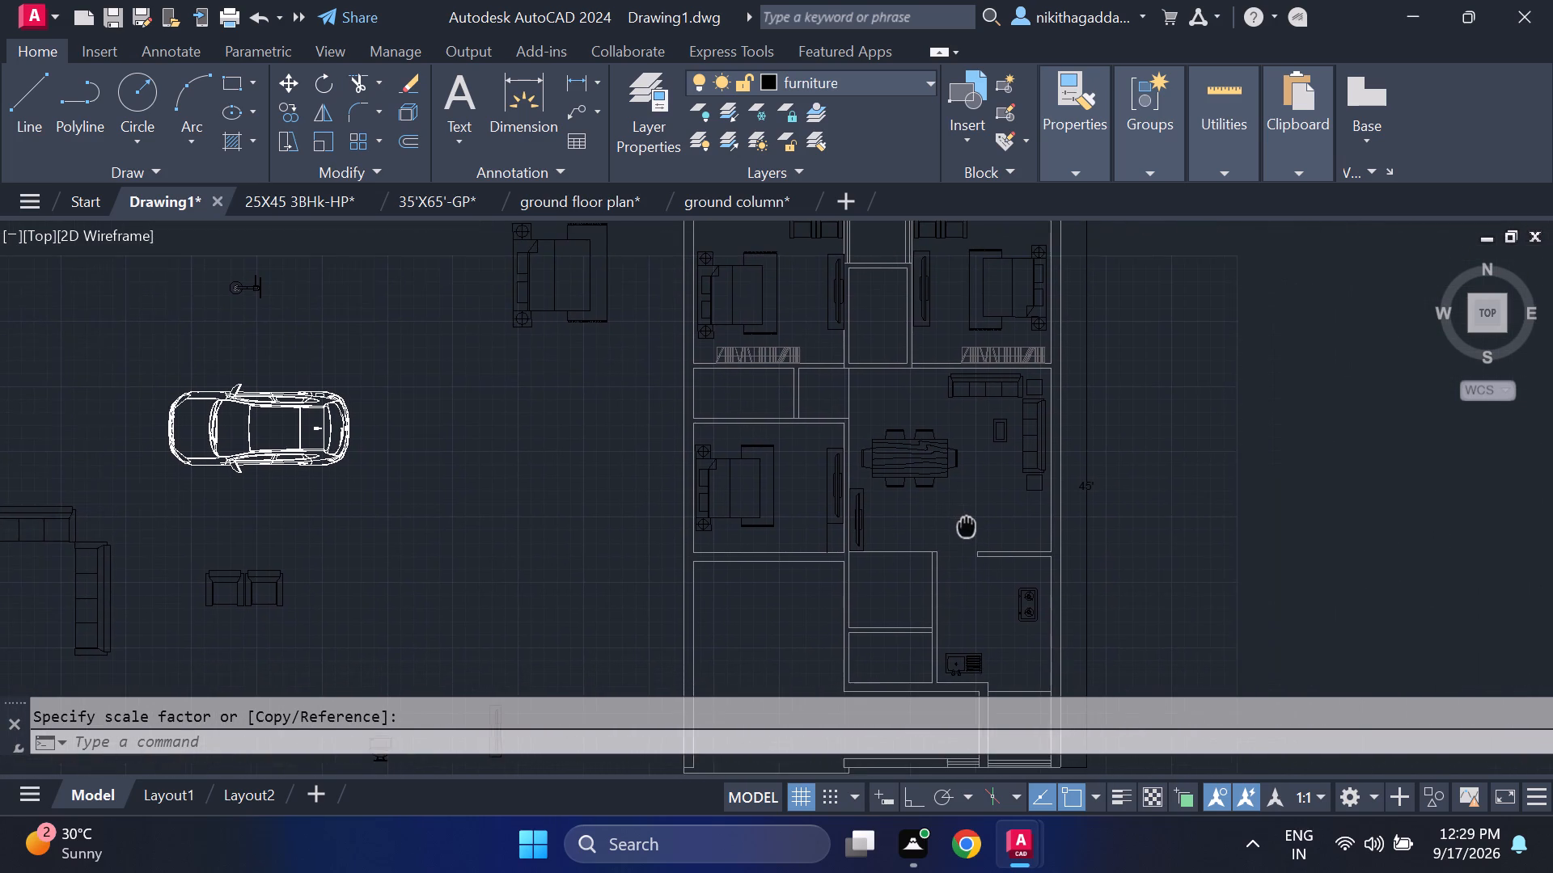
{"action": "middle_click_drag", "start_coordinate": [961, 524], "coordinate": [910, 543]}
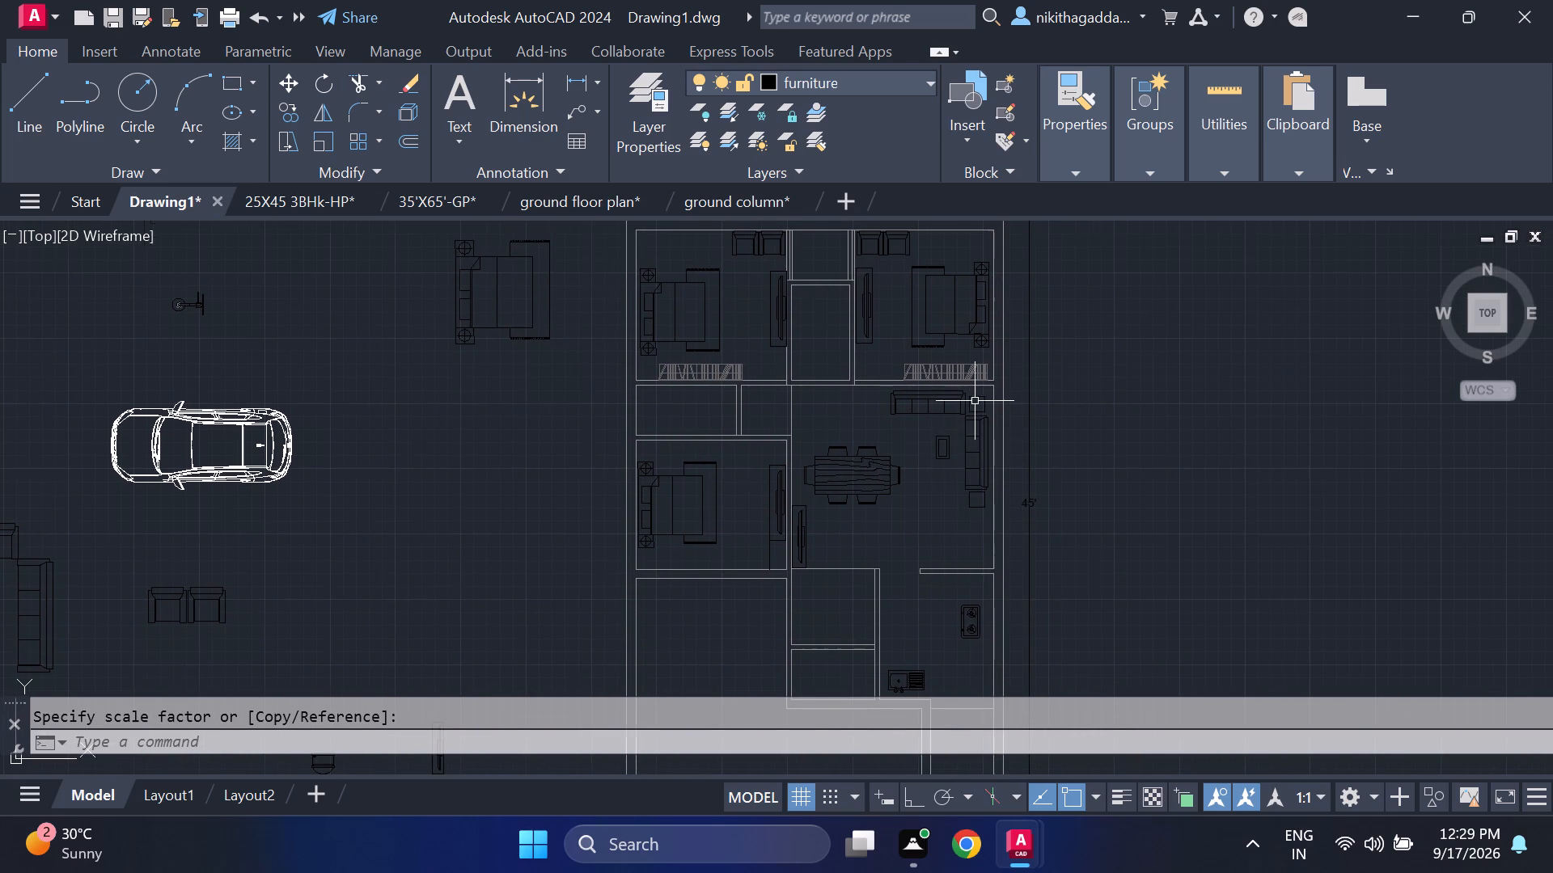
{"action": "scroll", "coordinate": [976, 401], "scroll_direction": "up", "scroll_amount": 2}
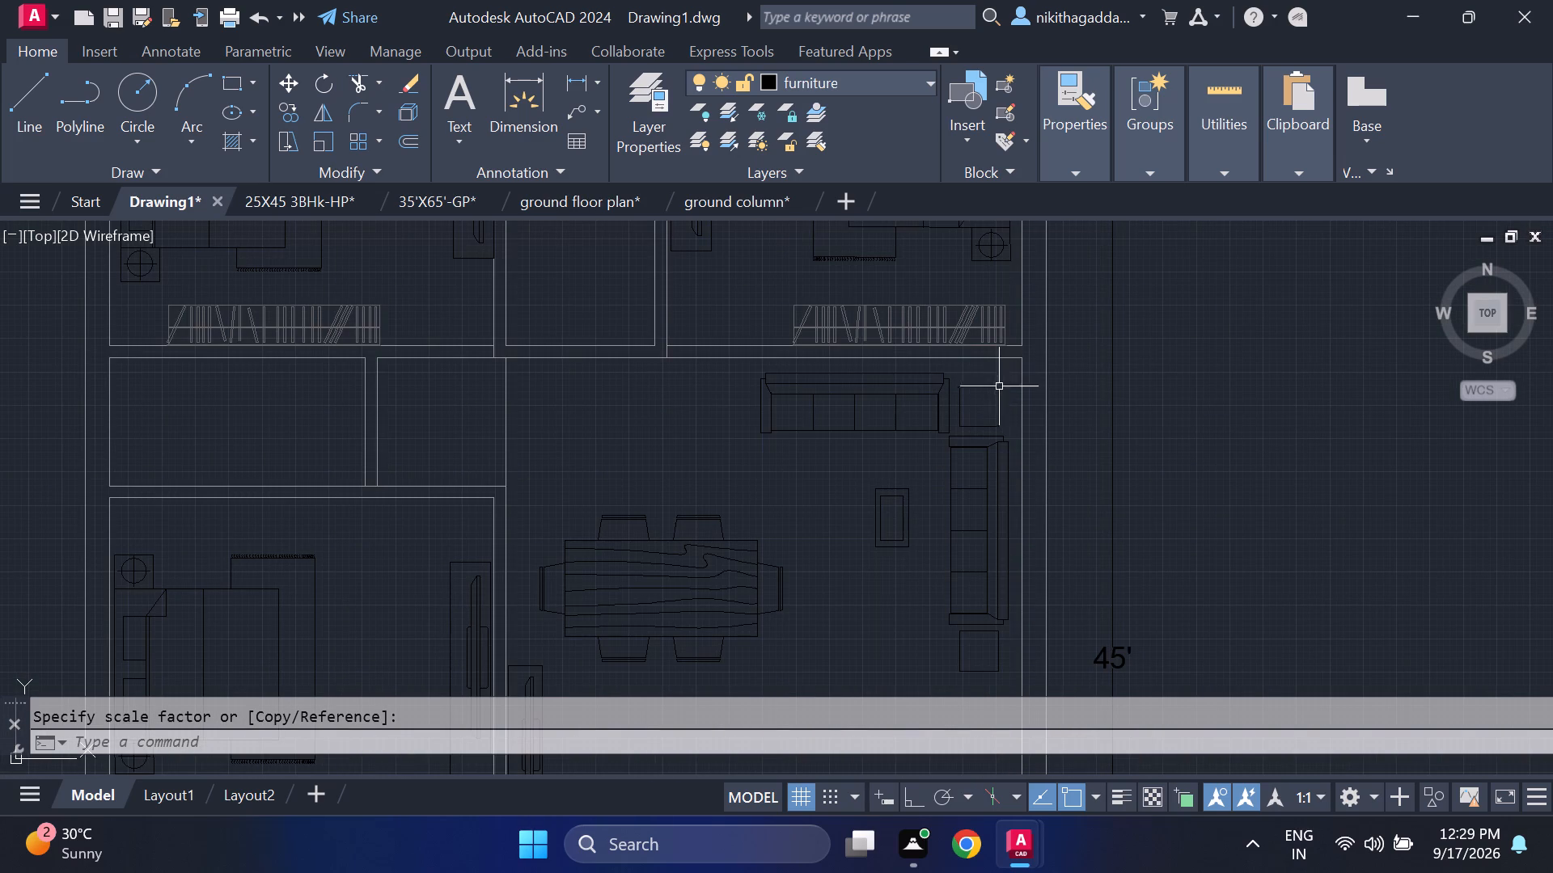
{"action": "middle_click_drag", "start_coordinate": [993, 376], "coordinate": [988, 447]}
{"action": "scroll", "coordinate": [988, 439], "scroll_direction": "up", "scroll_amount": 1}
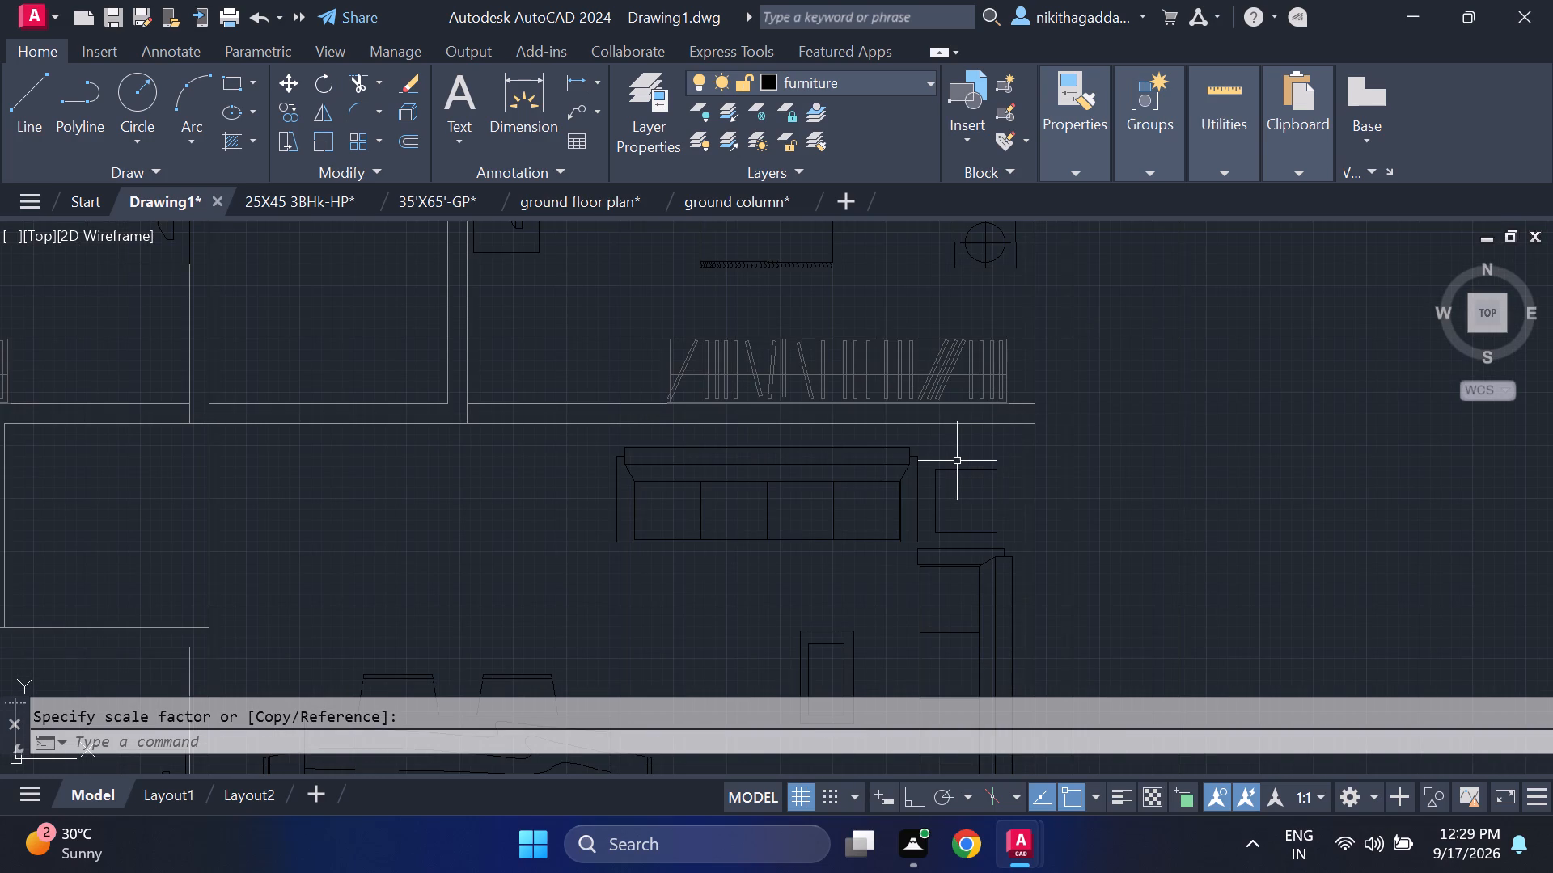
{"action": "left_click_drag", "start_coordinate": [961, 446], "coordinate": [954, 450]}
{"action": "left_click", "coordinate": [553, 593]}
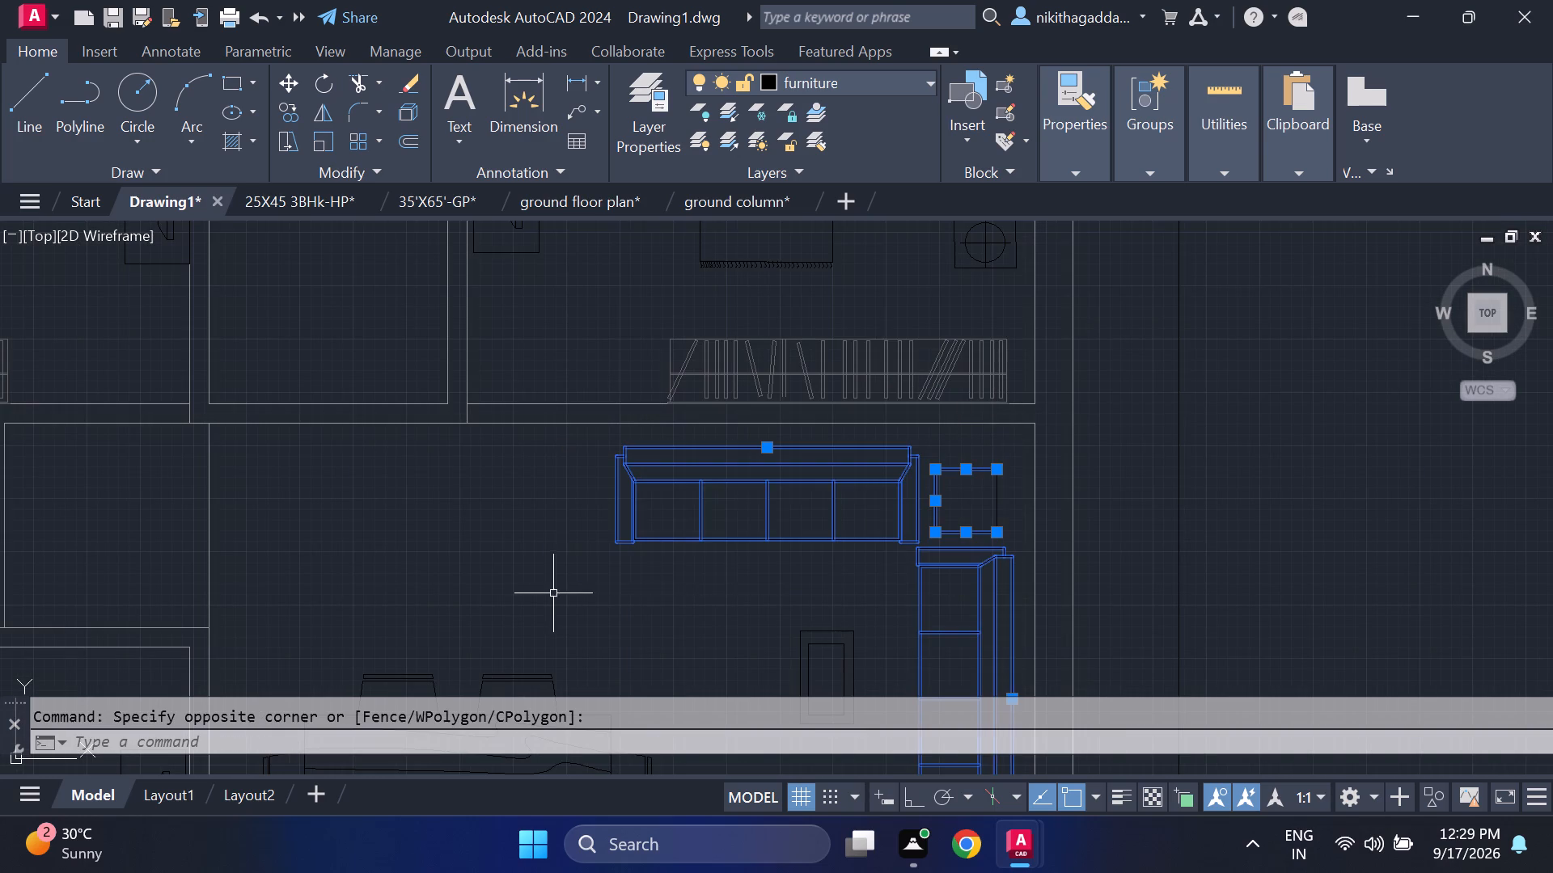
{"action": "left_click", "coordinate": [1009, 473]}
{"action": "left_click", "coordinate": [945, 552]}
{"action": "middle_click_drag", "start_coordinate": [942, 608], "coordinate": [984, 380]}
{"action": "middle_click_drag", "start_coordinate": [1033, 588], "coordinate": [1025, 436]}
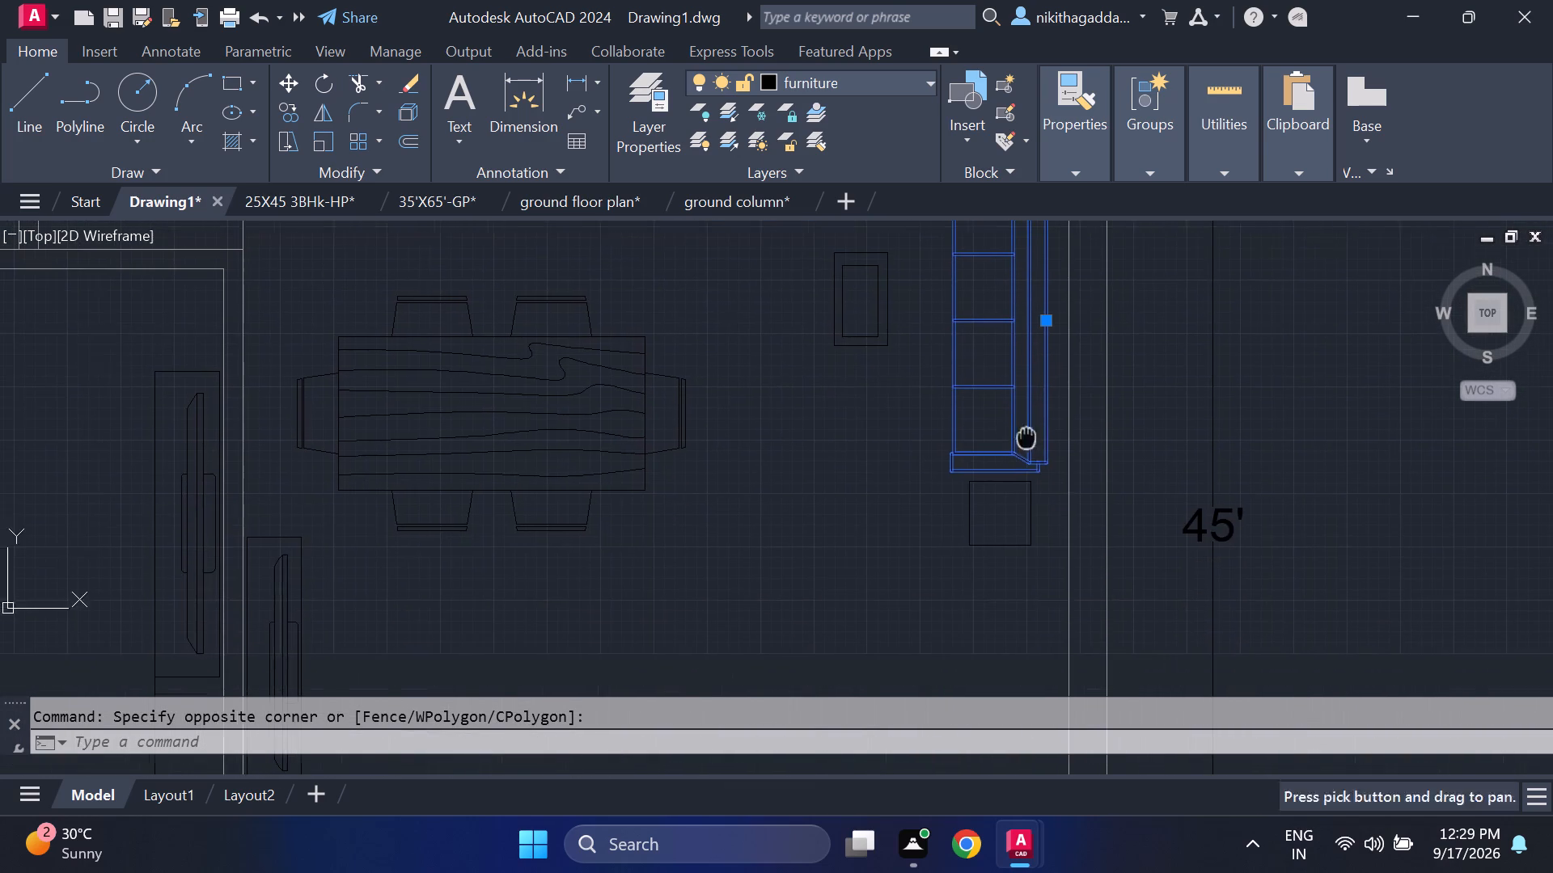
{"action": "left_click", "coordinate": [1037, 465]}
{"action": "left_click", "coordinate": [1044, 482]}
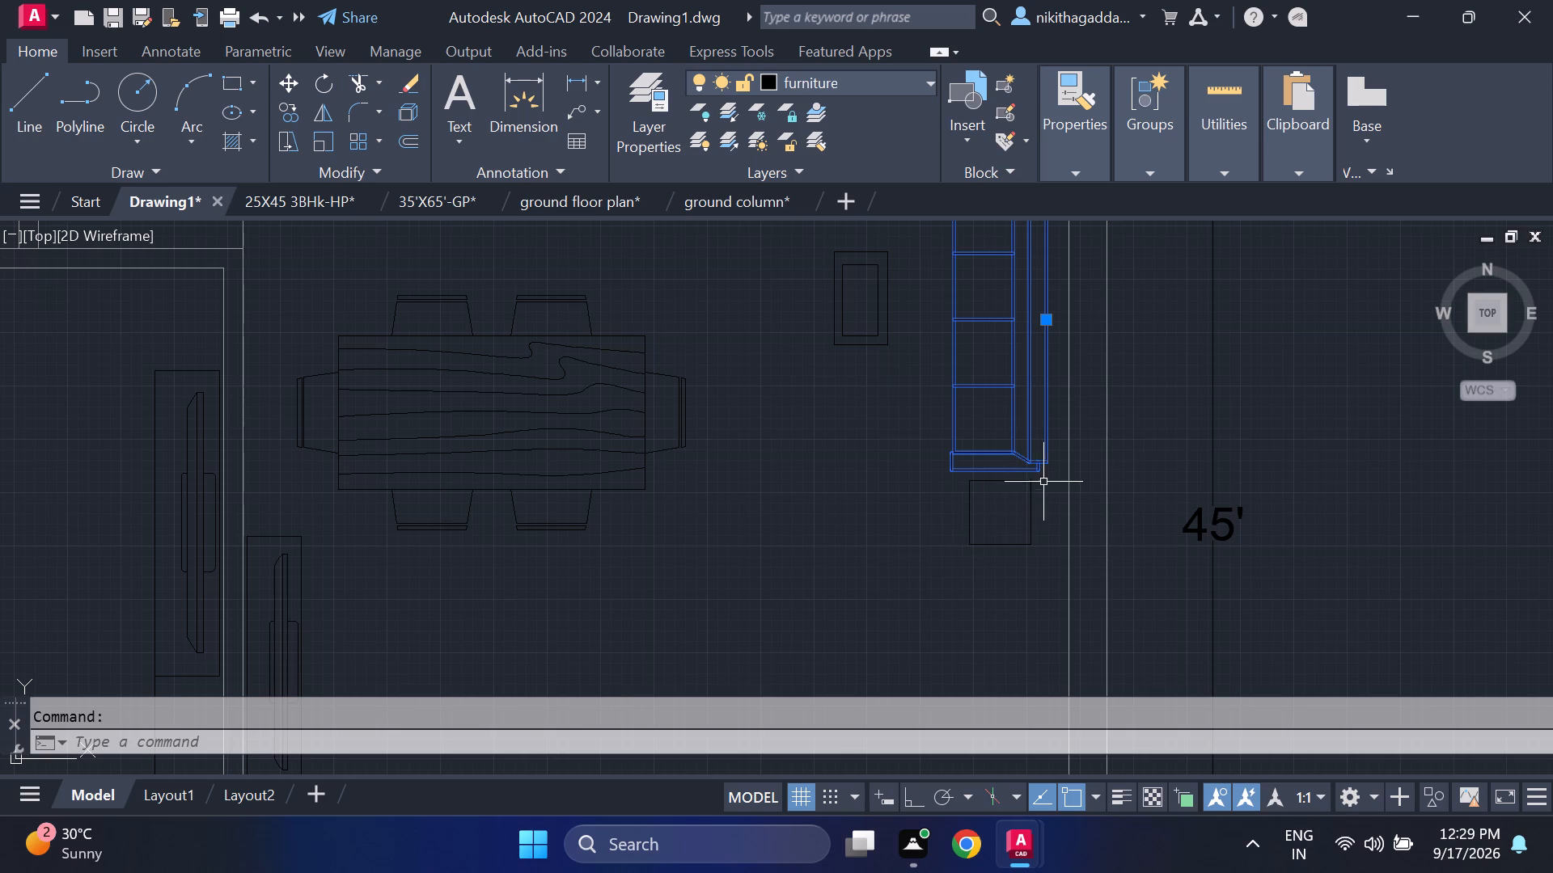
{"action": "left_click", "coordinate": [923, 572]}
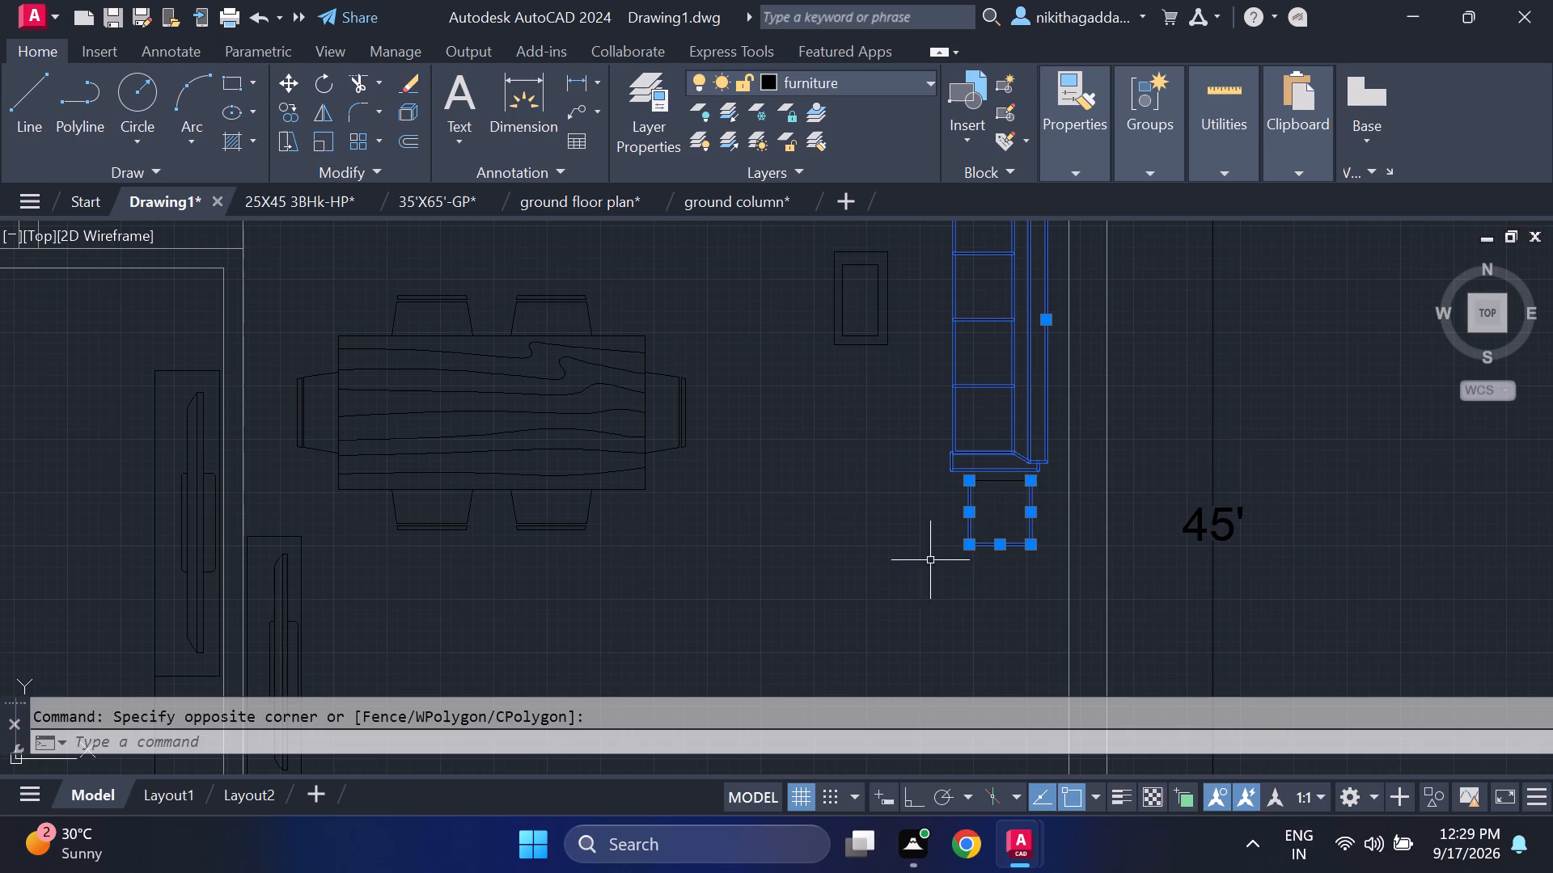
{"action": "scroll", "coordinate": [1019, 477], "scroll_direction": "up", "scroll_amount": 2}
{"action": "left_click", "coordinate": [1019, 476]}
{"action": "left_click", "coordinate": [942, 534]}
{"action": "scroll", "coordinate": [942, 534], "scroll_direction": "down", "scroll_amount": 2}
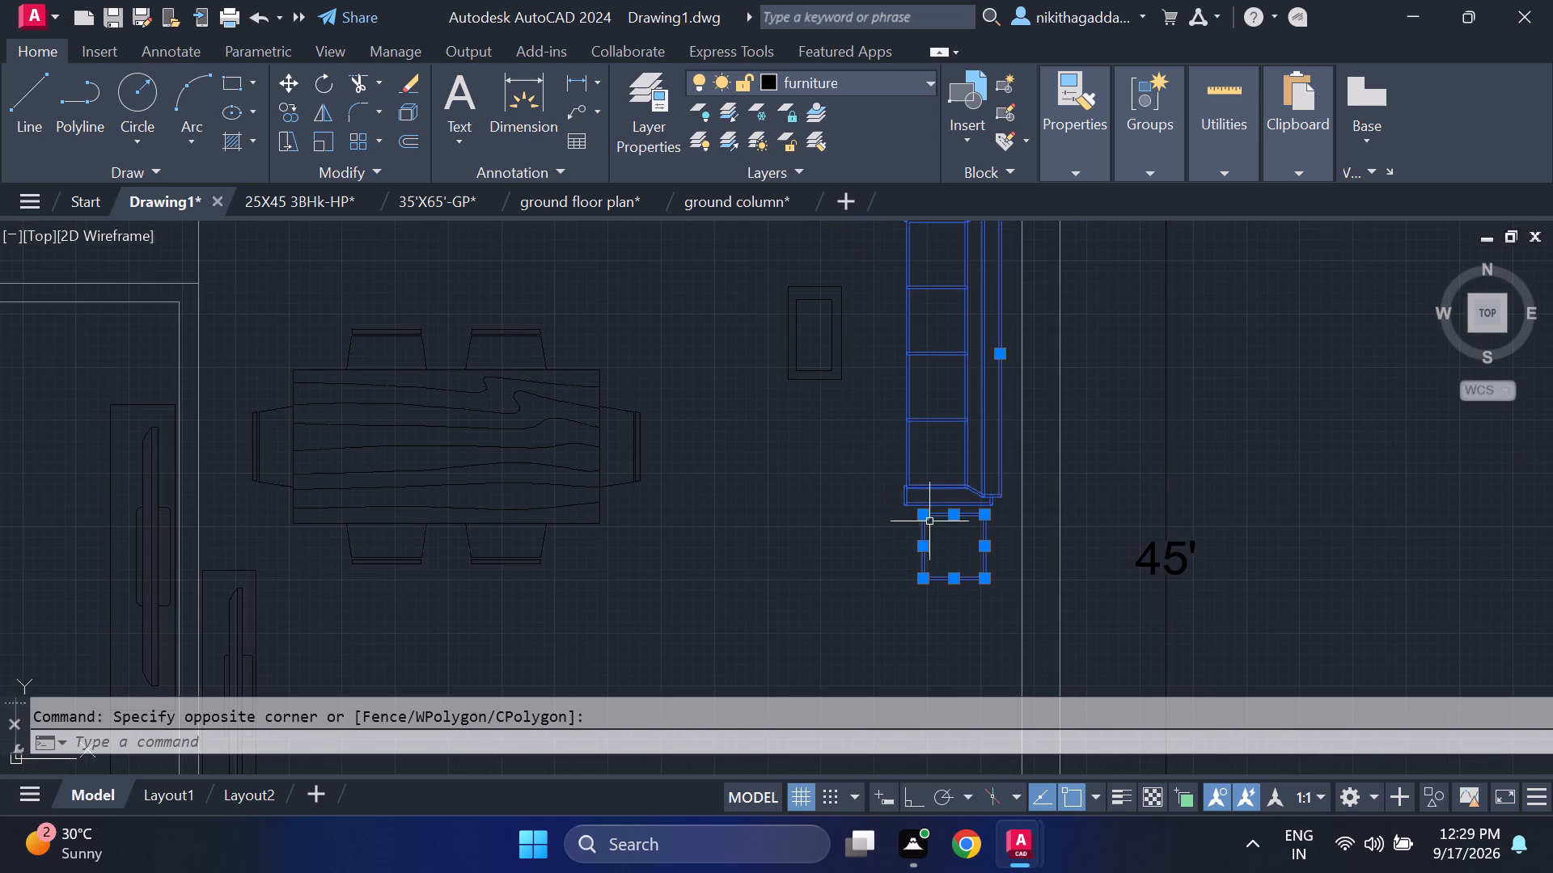
{"action": "left_click", "coordinate": [872, 264]}
{"action": "left_click", "coordinate": [718, 466]}
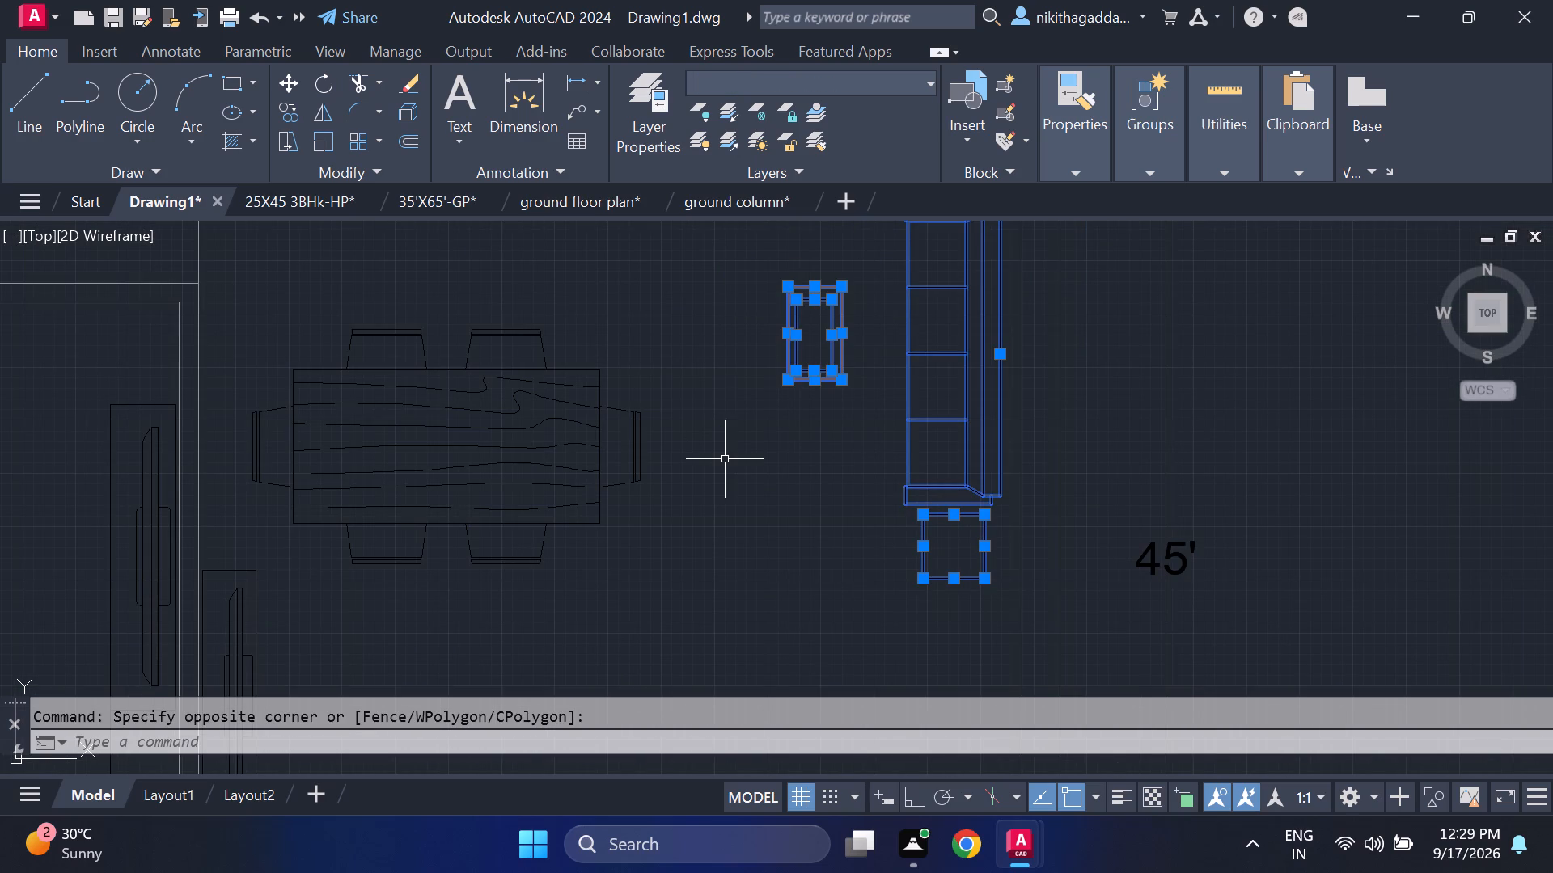
{"action": "key", "text": "m"}
{"action": "key", "text": "Return"}
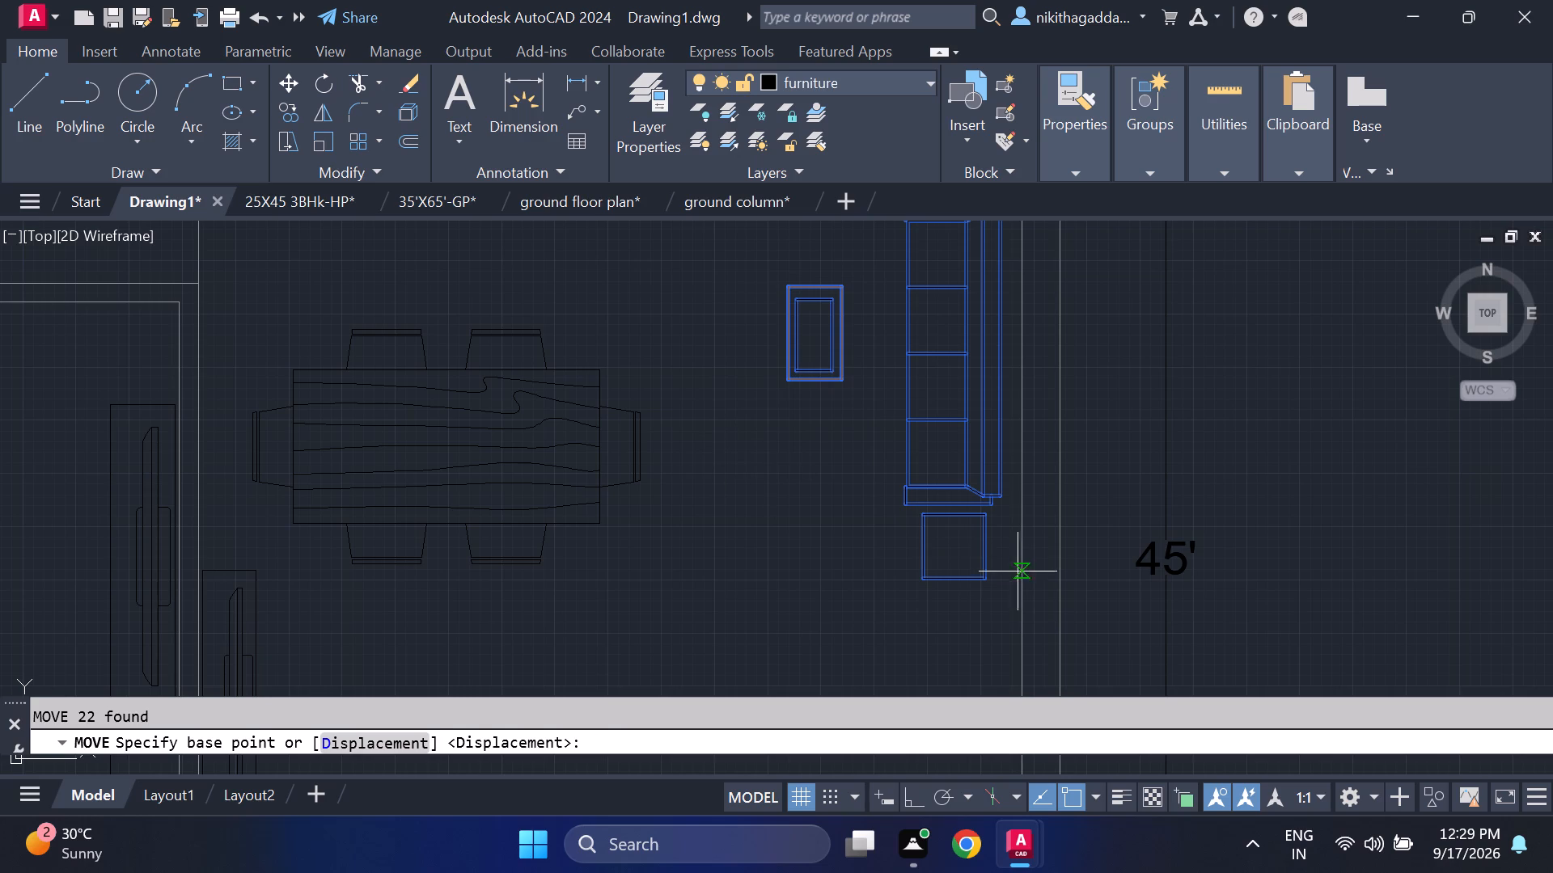
{"action": "left_click", "coordinate": [982, 586]}
{"action": "scroll", "coordinate": [995, 640], "scroll_direction": "down", "scroll_amount": 1}
{"action": "middle_click_drag", "start_coordinate": [994, 640], "coordinate": [993, 560]}
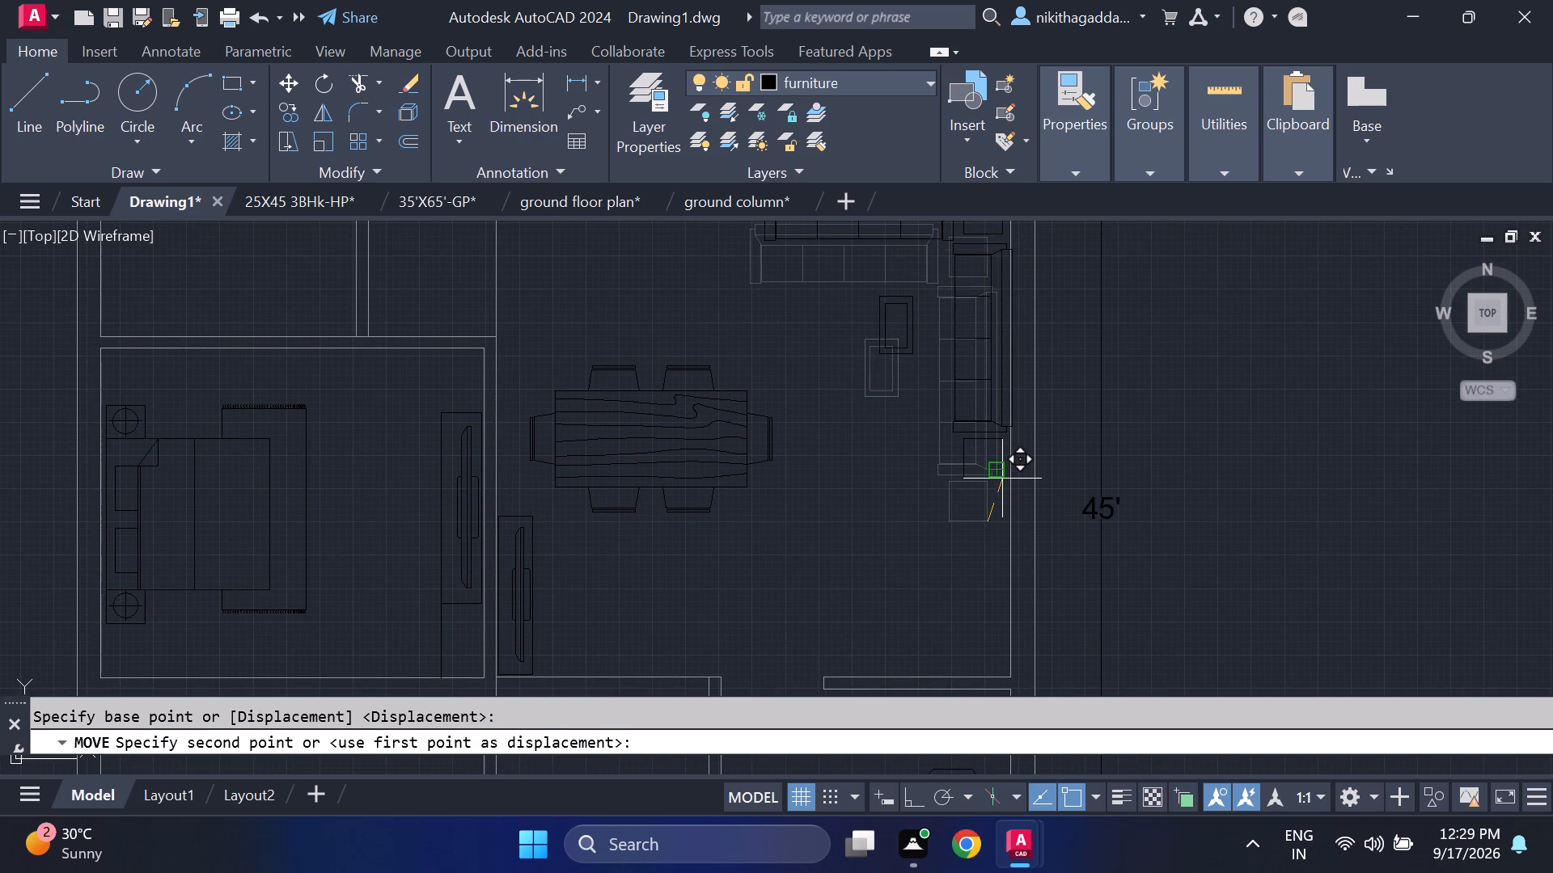
{"action": "left_click", "coordinate": [993, 485]}
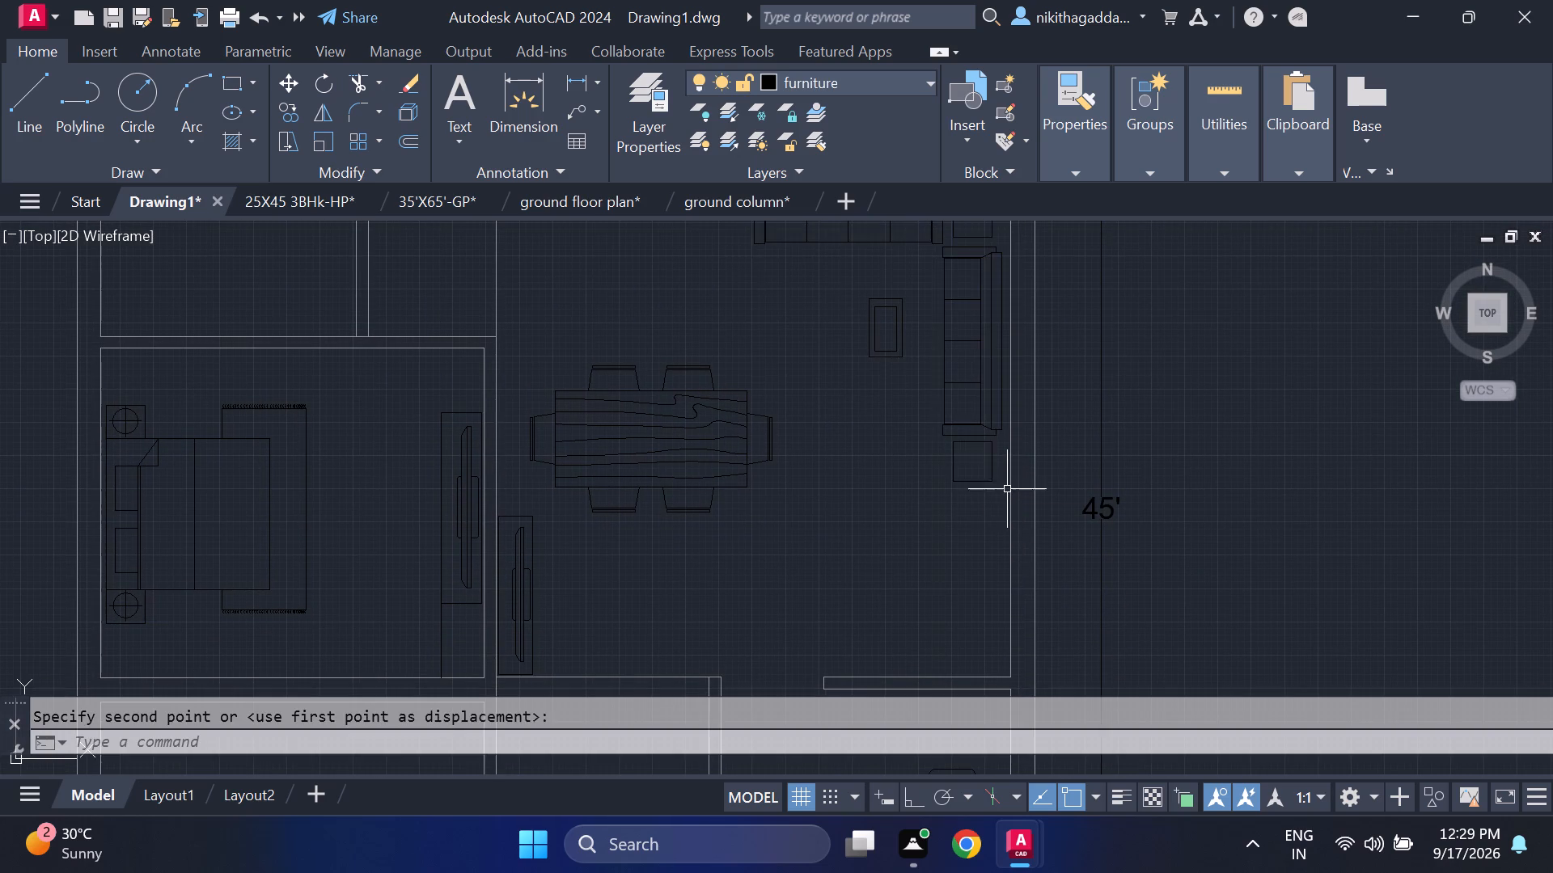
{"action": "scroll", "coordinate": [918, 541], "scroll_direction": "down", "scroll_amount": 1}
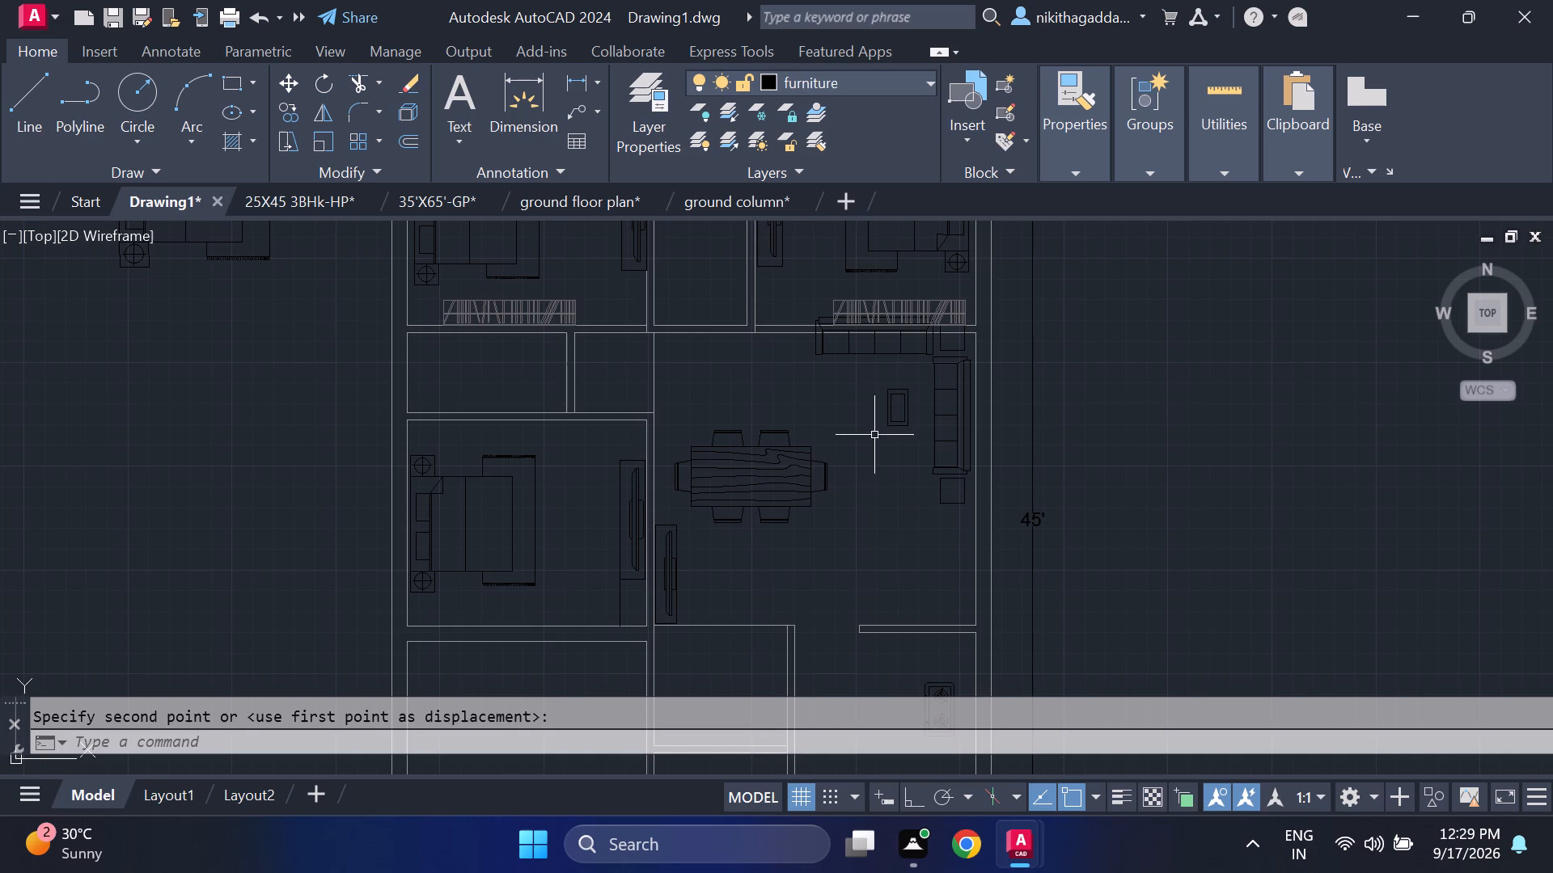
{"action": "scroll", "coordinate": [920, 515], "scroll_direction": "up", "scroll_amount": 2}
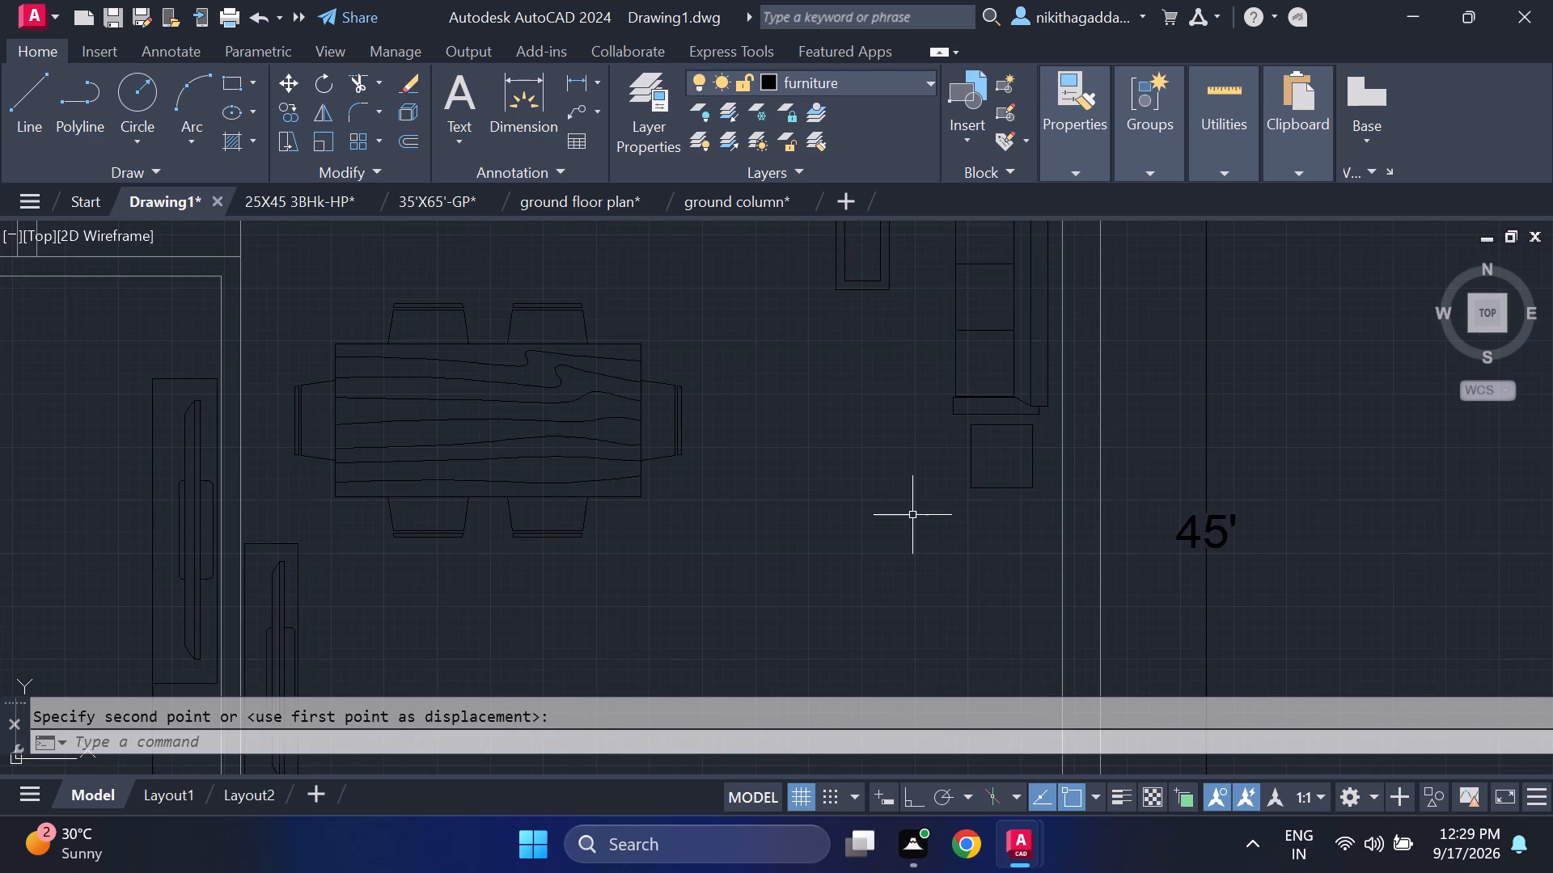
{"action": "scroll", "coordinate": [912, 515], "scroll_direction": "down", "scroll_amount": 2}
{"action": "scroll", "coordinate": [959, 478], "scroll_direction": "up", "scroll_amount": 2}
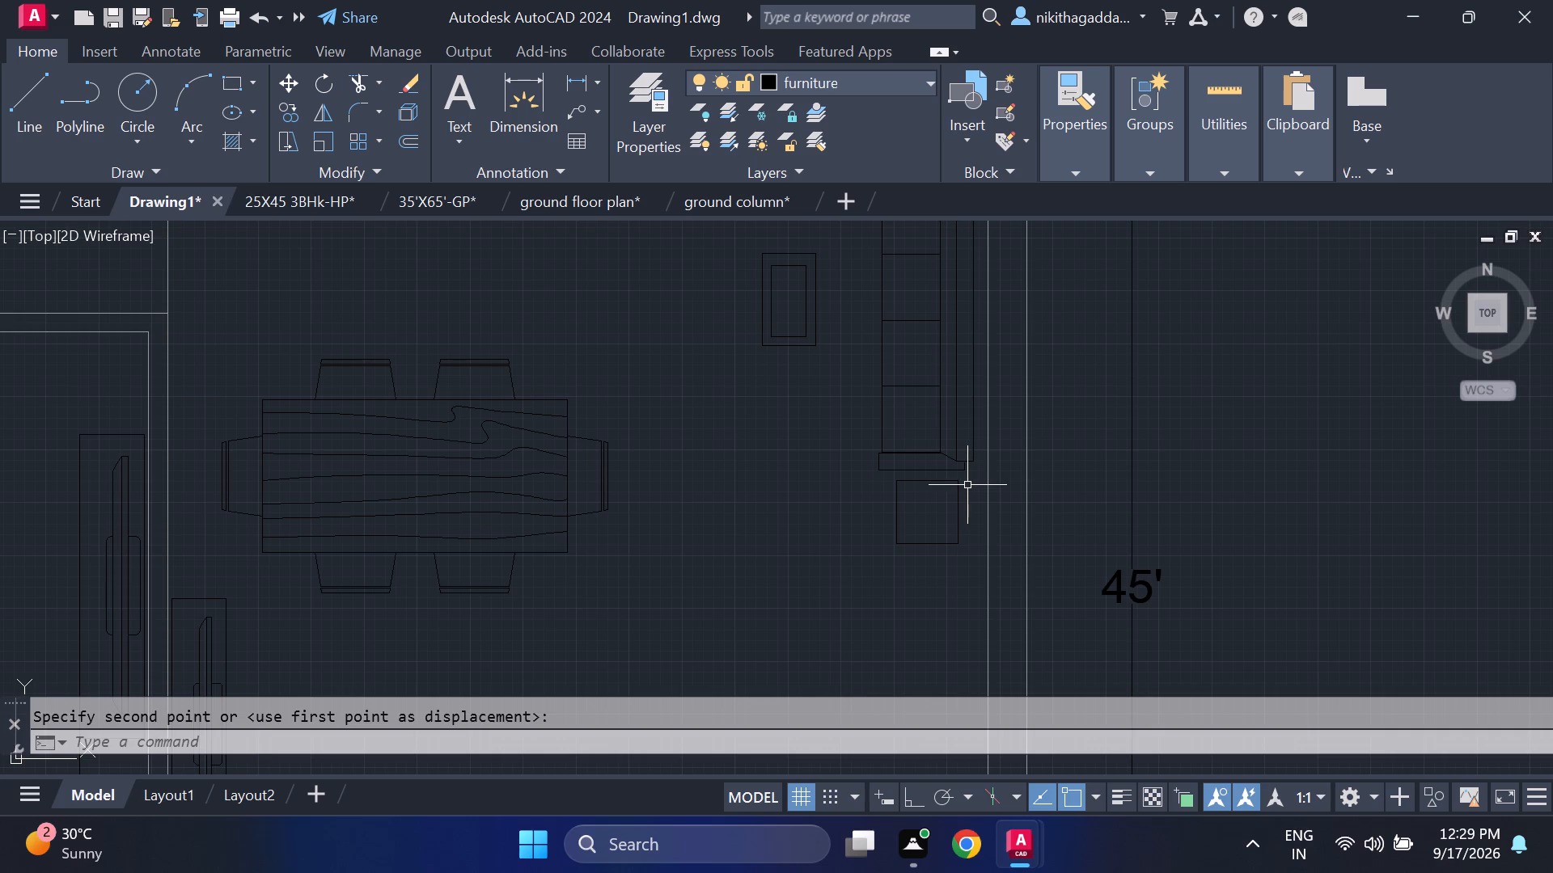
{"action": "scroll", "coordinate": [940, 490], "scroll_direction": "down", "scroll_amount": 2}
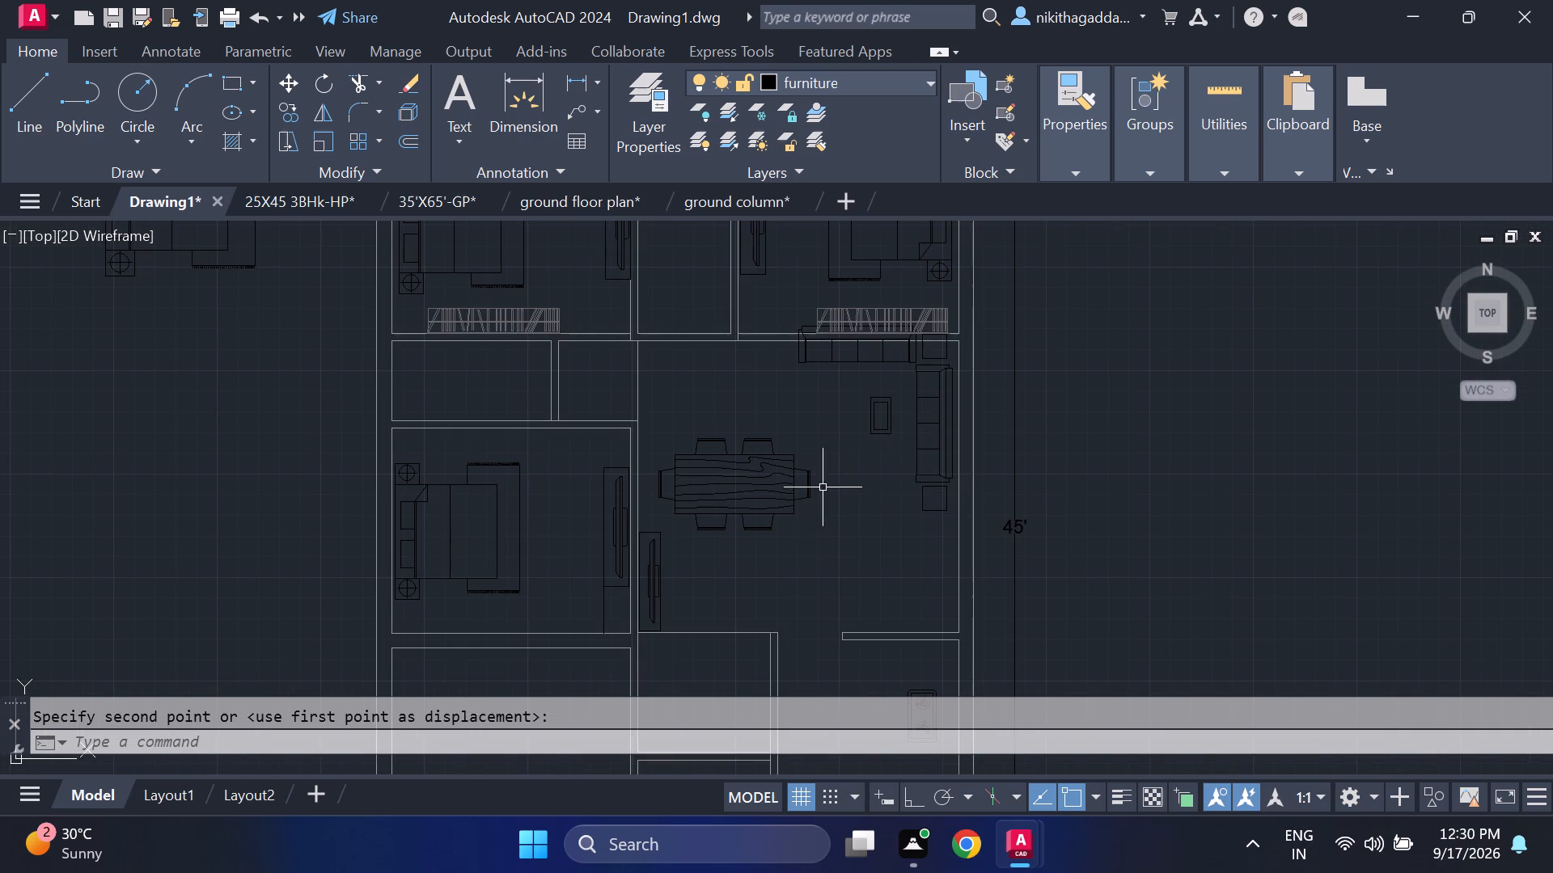
With Ortho on, draw a vertical counter line beside the stove from the kitchen's upper wall down to the level of the sink-side wall corner.
{"action": "scroll", "coordinate": [810, 430], "scroll_direction": "down", "scroll_amount": 1}
{"action": "middle_click_drag", "start_coordinate": [1054, 470], "coordinate": [1468, 447]}
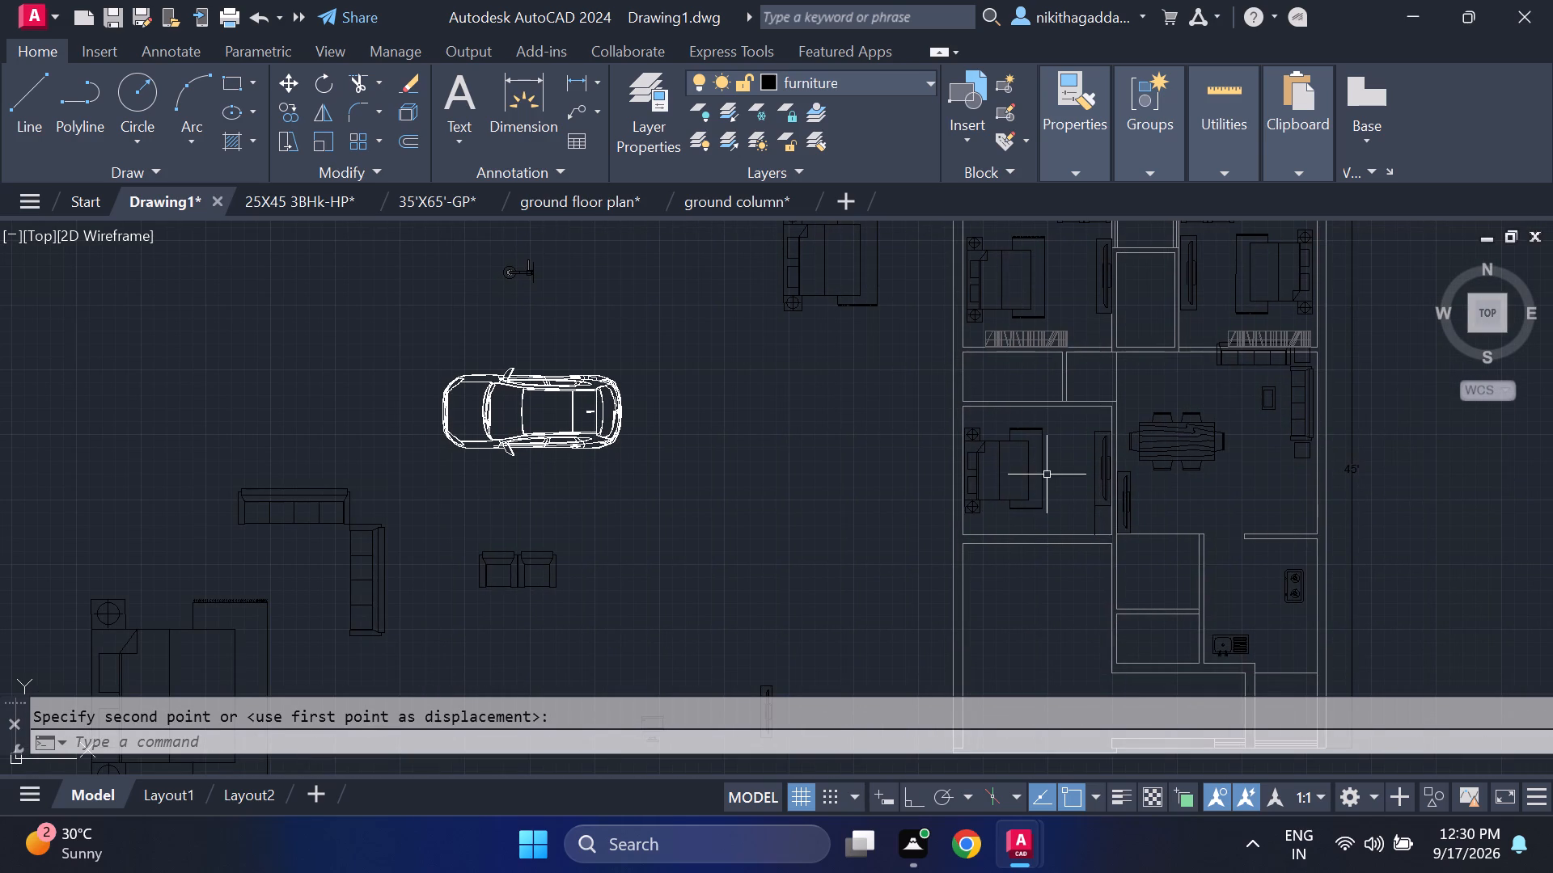
{"action": "middle_click_drag", "start_coordinate": [1181, 545], "coordinate": [834, 460]}
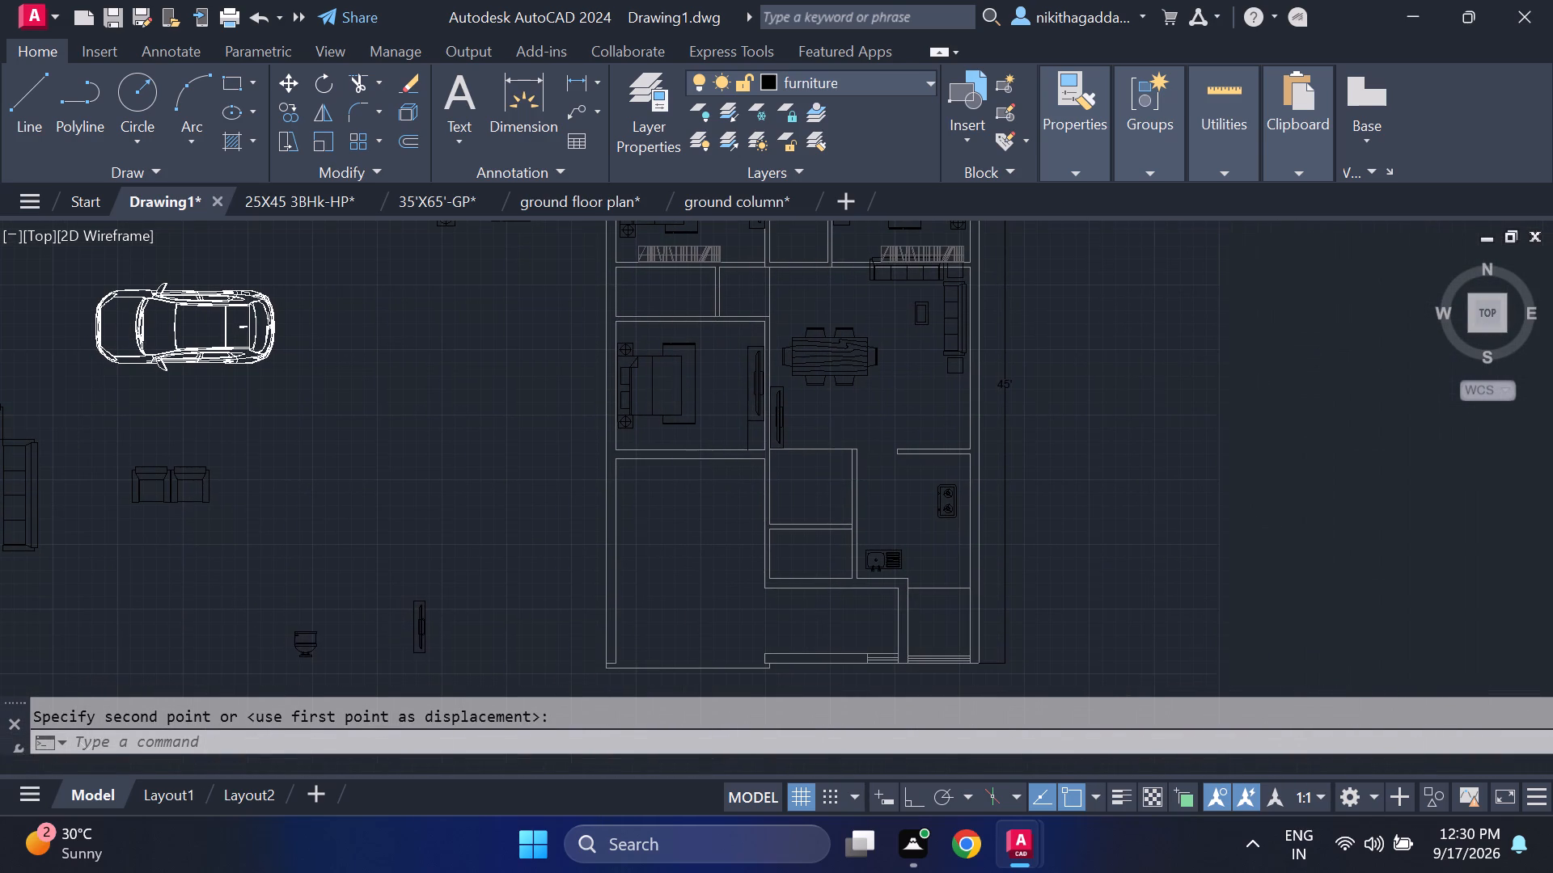
{"action": "key", "text": "l"}
{"action": "key", "text": "Return"}
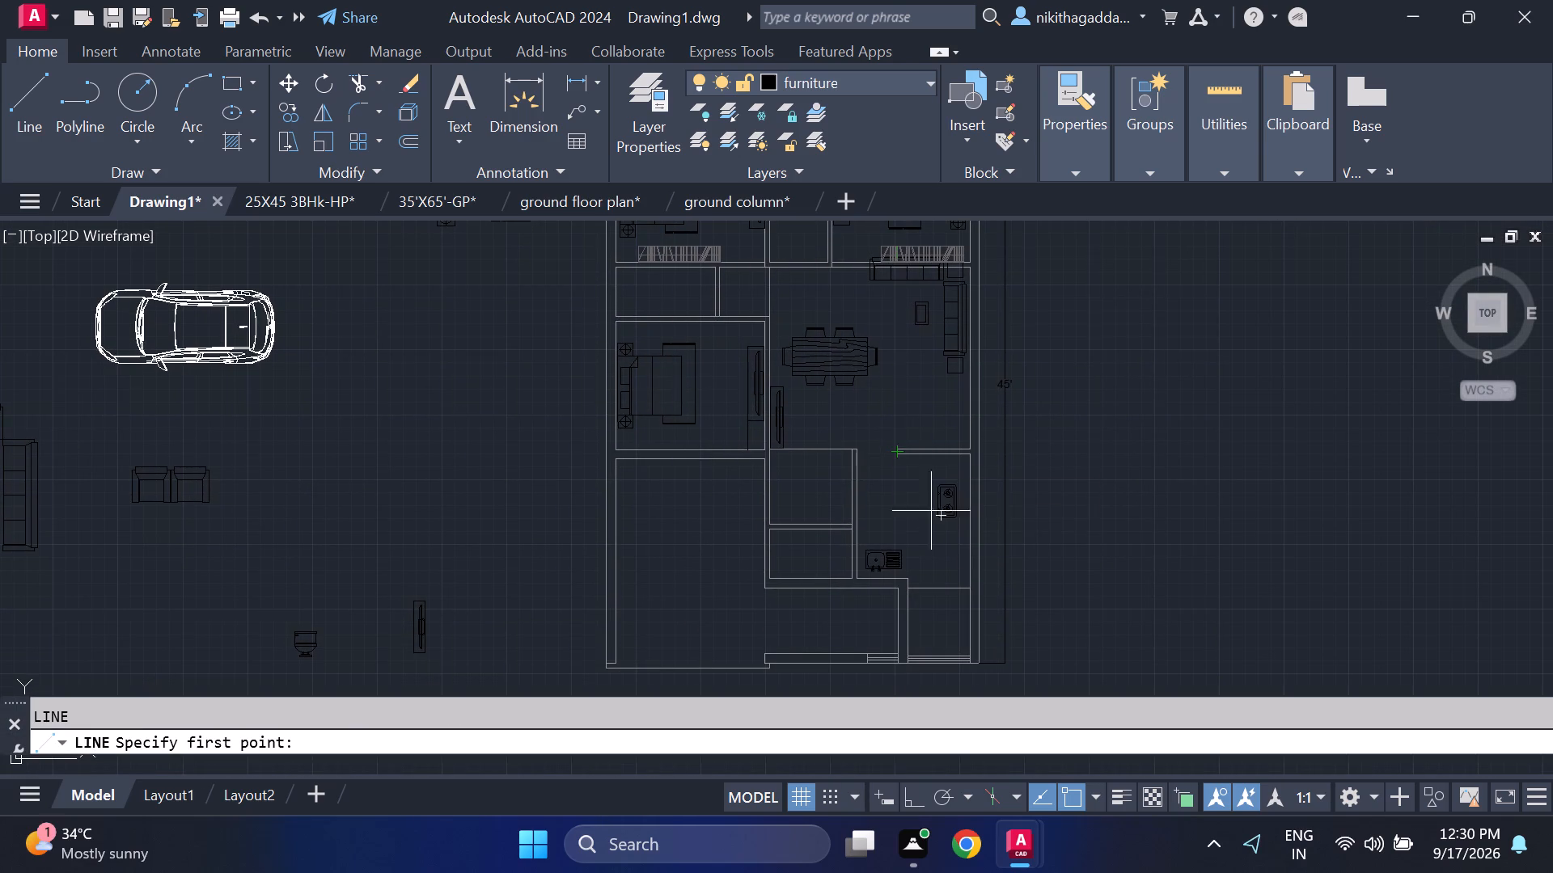
{"action": "scroll", "coordinate": [1008, 550], "scroll_direction": "up", "scroll_amount": 2}
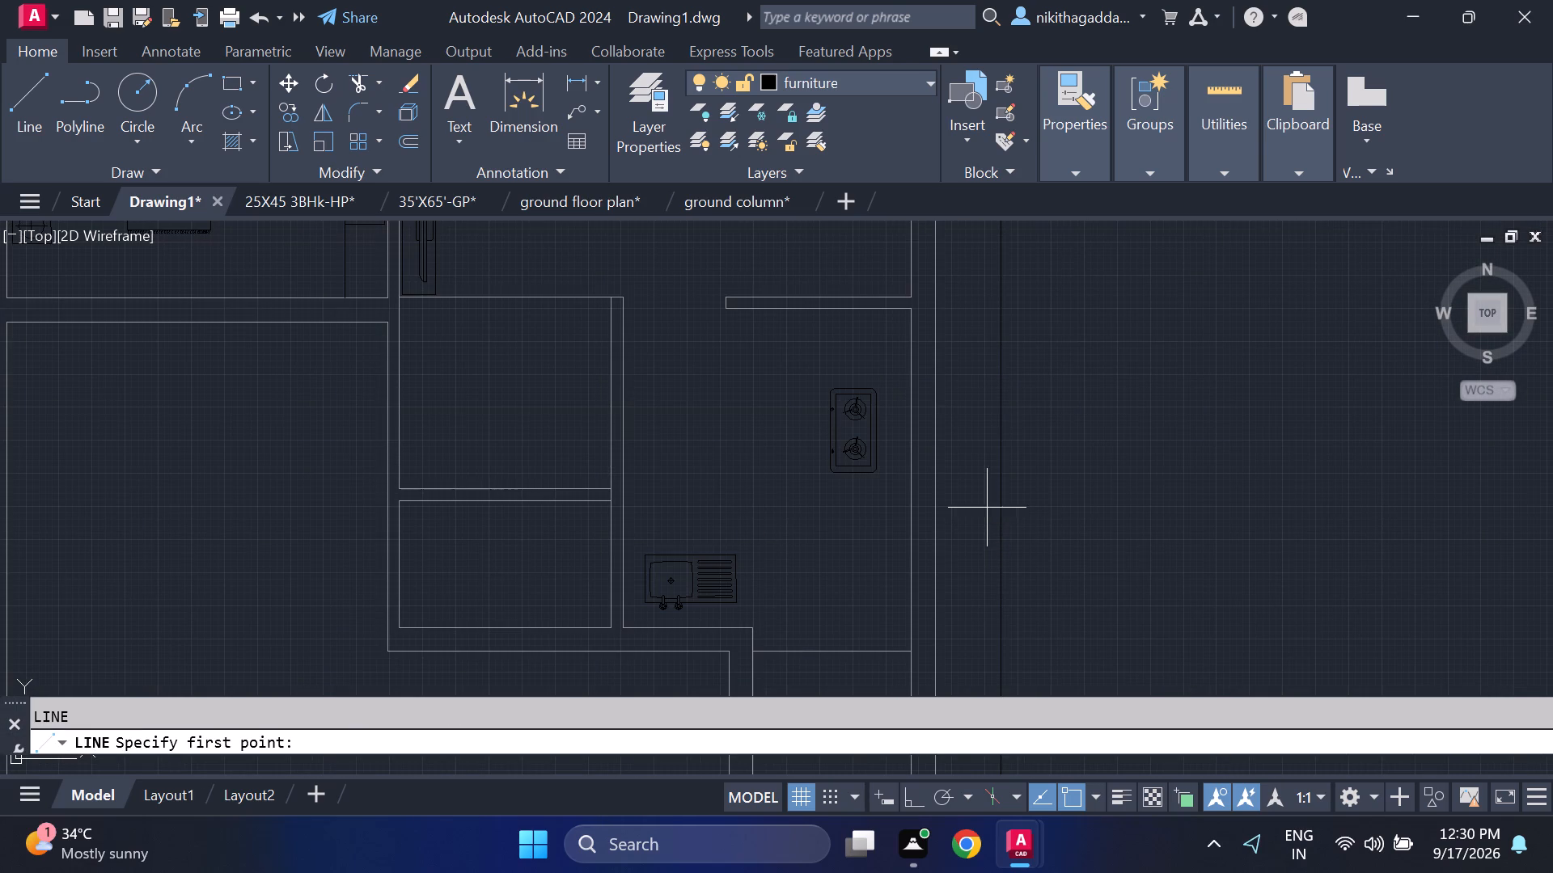
{"action": "scroll", "coordinate": [858, 539], "scroll_direction": "down", "scroll_amount": 2}
{"action": "middle_click_drag", "start_coordinate": [858, 531], "coordinate": [888, 470]}
{"action": "scroll", "coordinate": [877, 489], "scroll_direction": "up", "scroll_amount": 3}
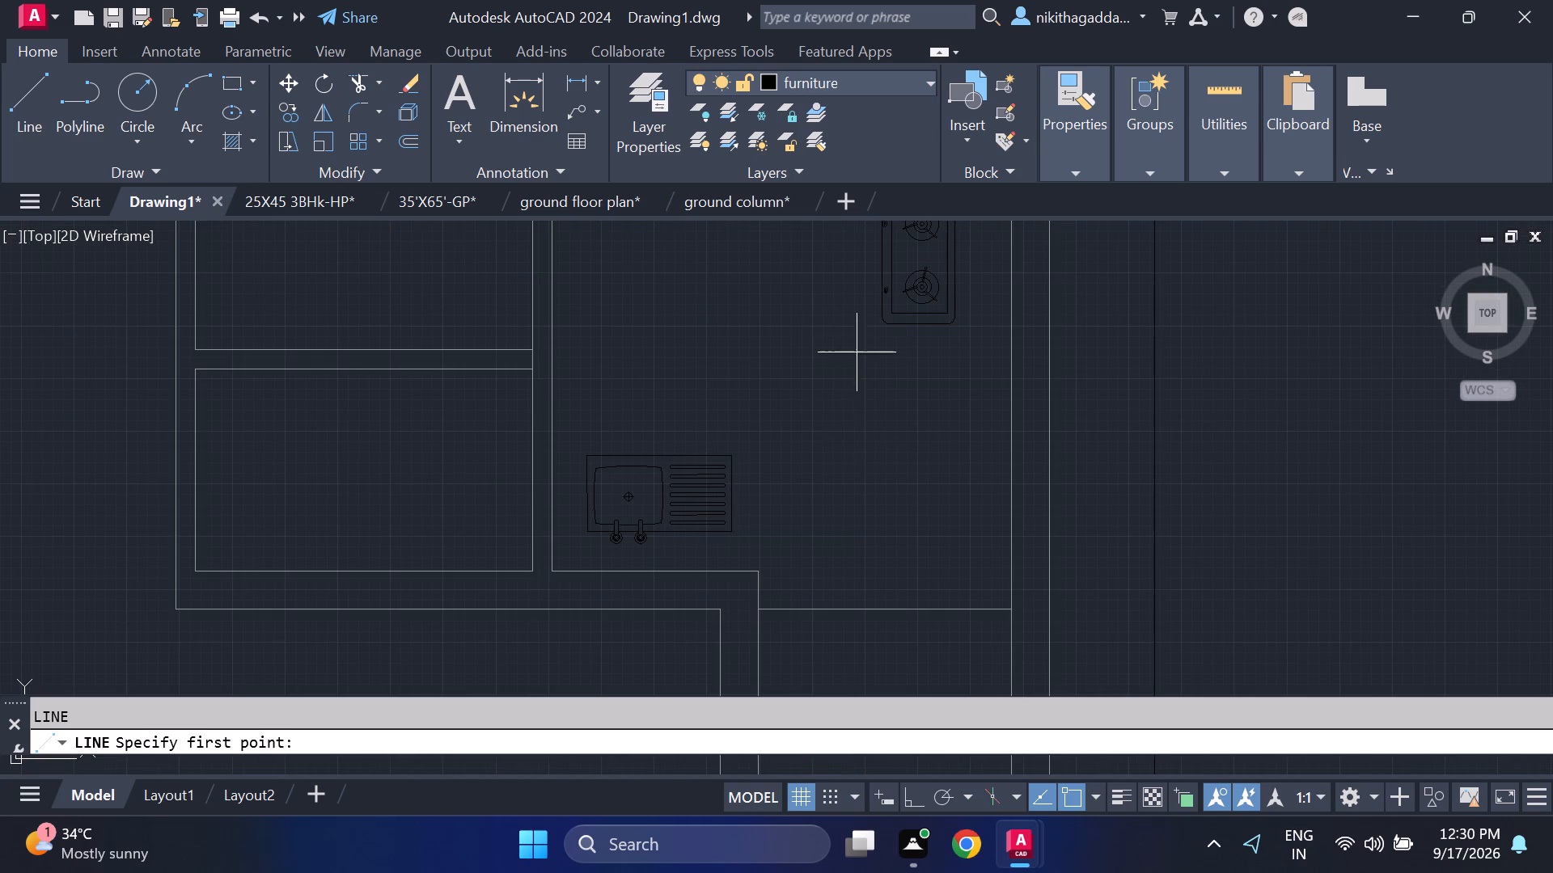
{"action": "scroll", "coordinate": [855, 400], "scroll_direction": "down", "scroll_amount": 2}
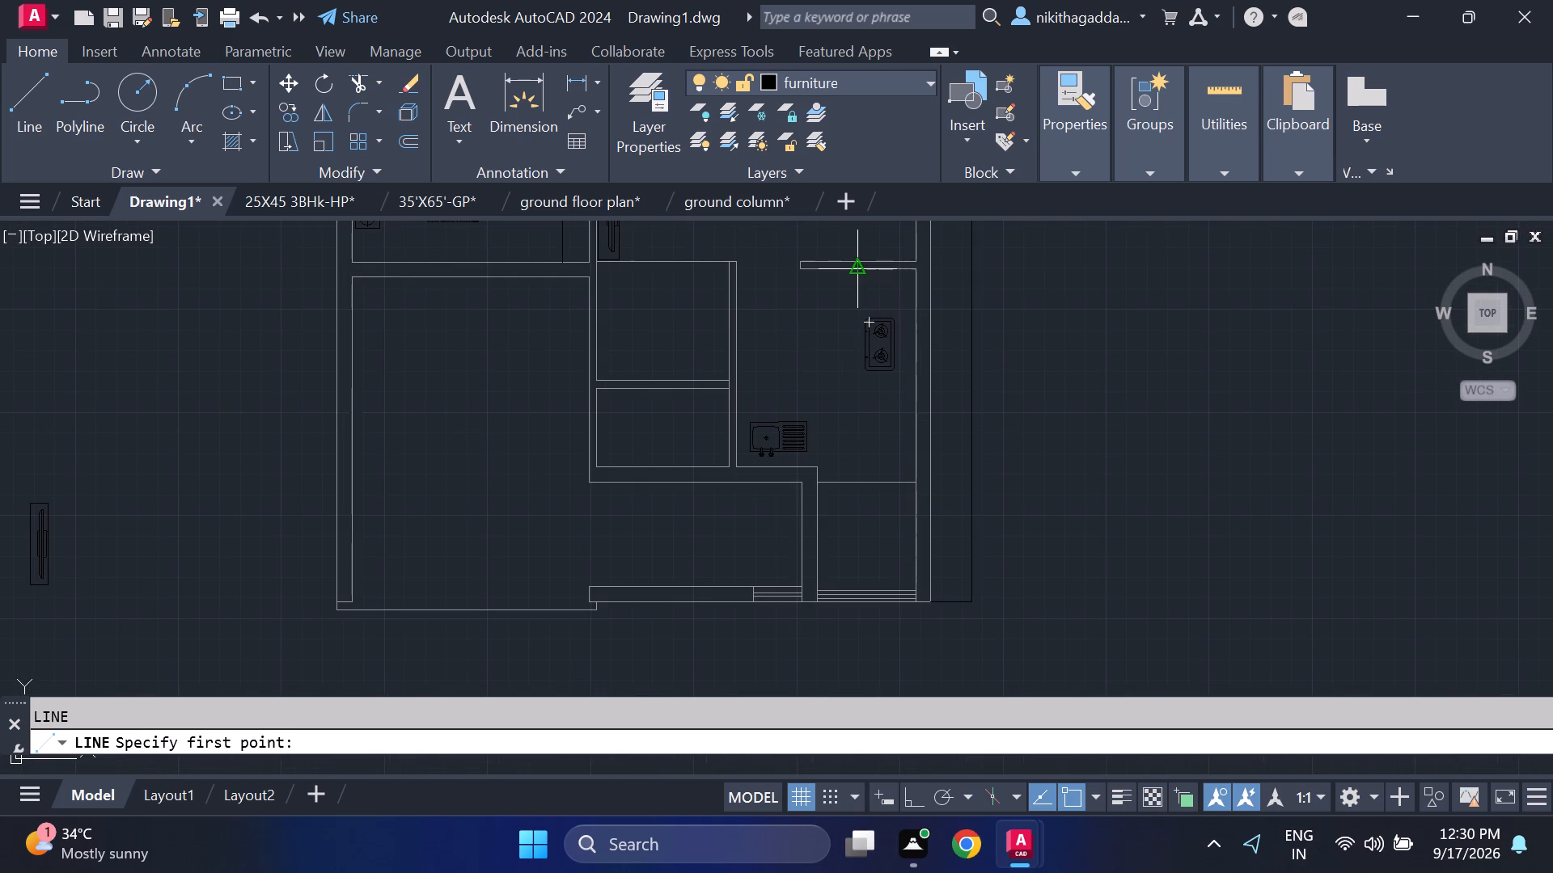
{"action": "left_click", "coordinate": [855, 265]}
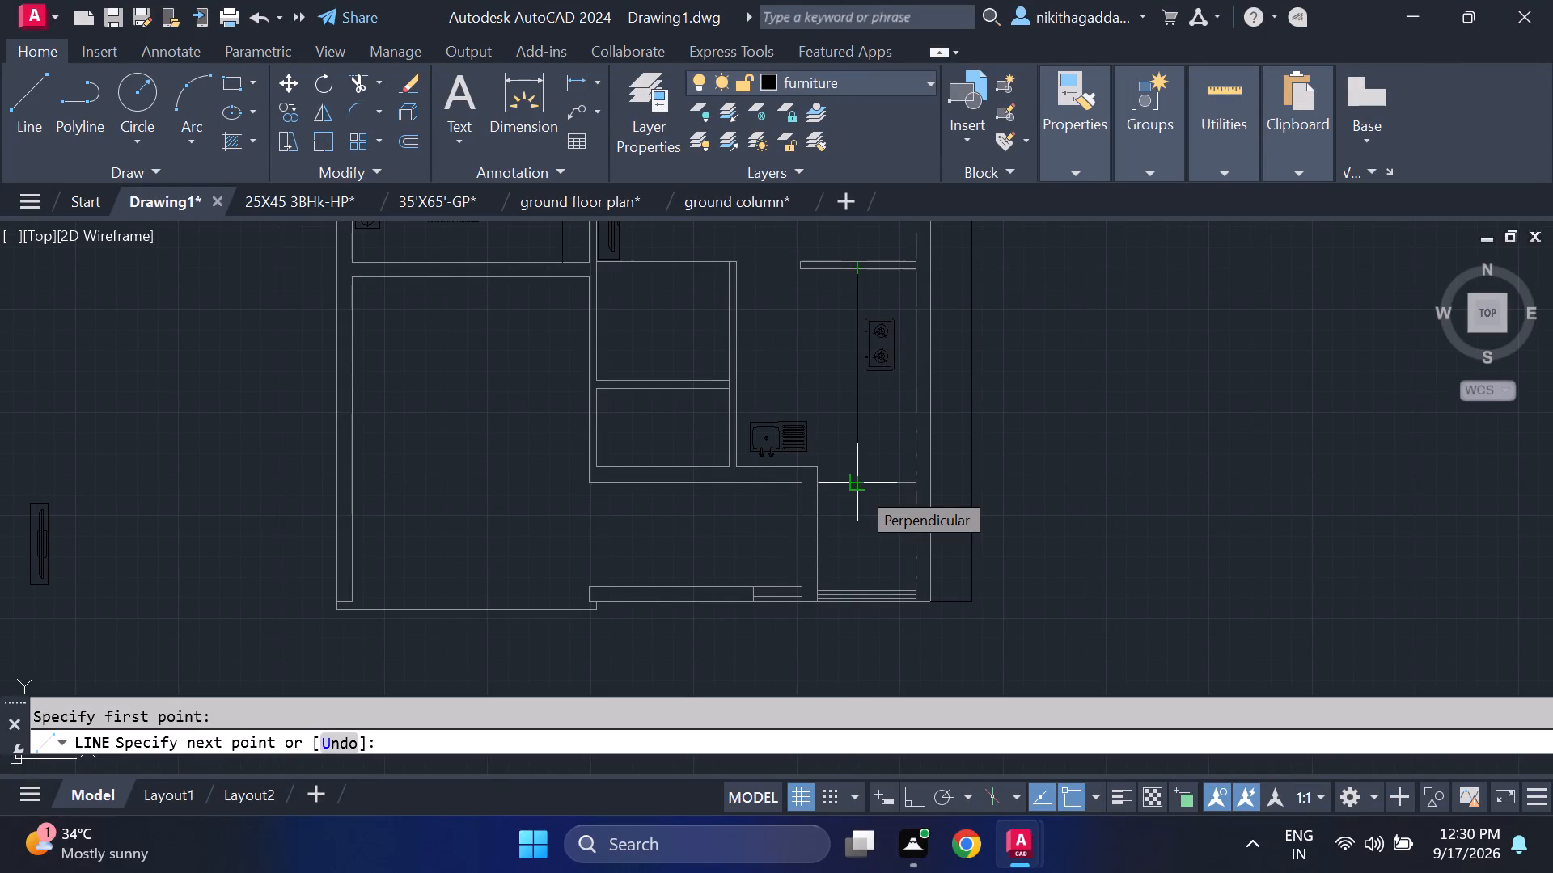
{"action": "scroll", "coordinate": [860, 485], "scroll_direction": "up", "scroll_amount": 2}
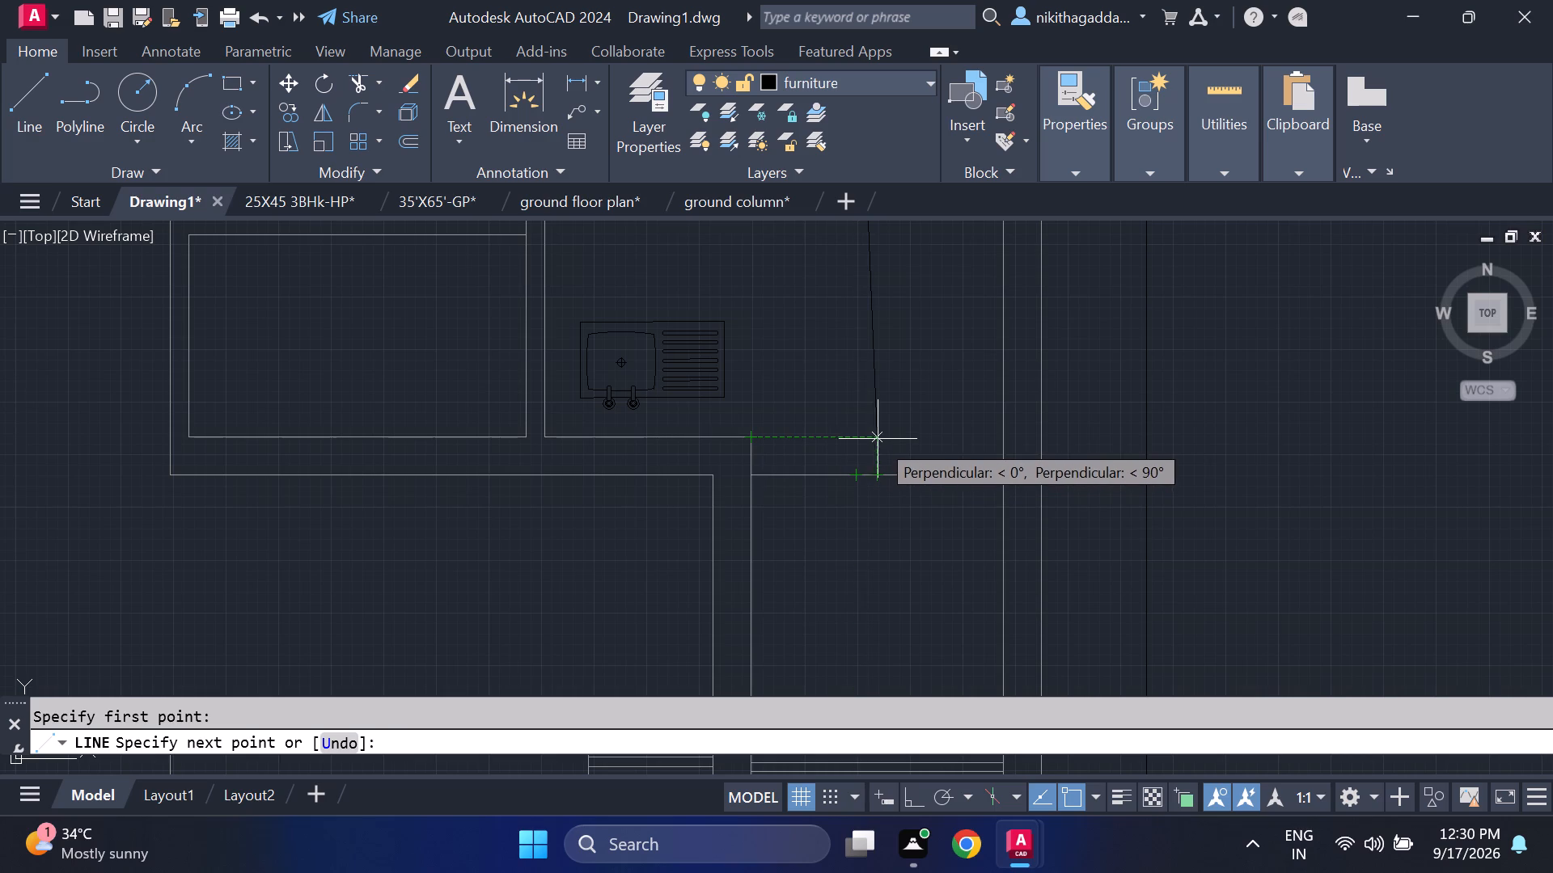
{"action": "key", "text": "F8"}
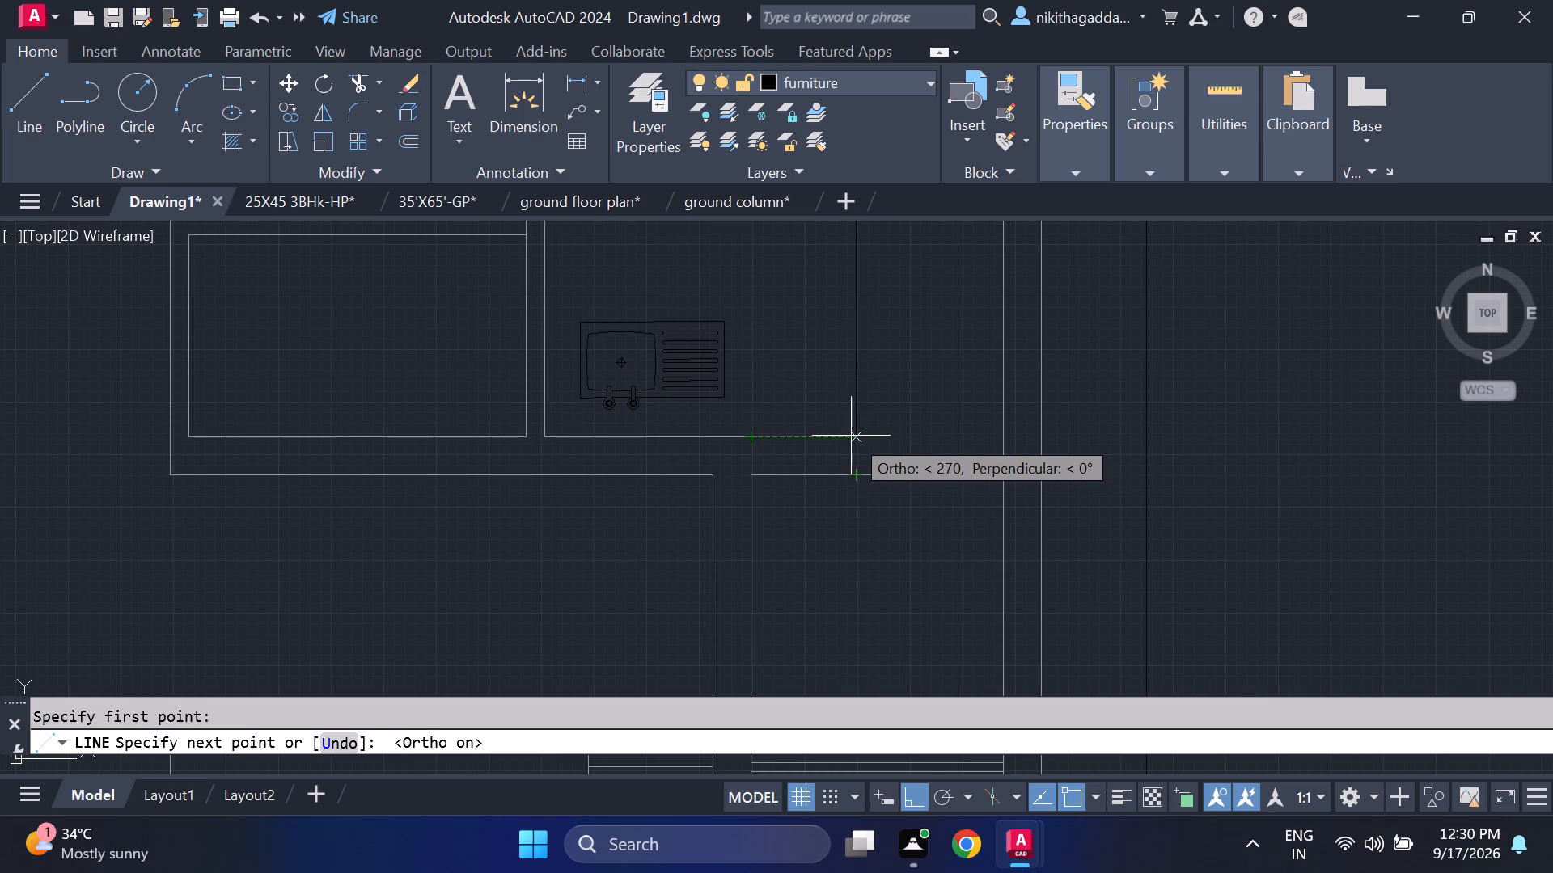
{"action": "left_click", "coordinate": [857, 436]}
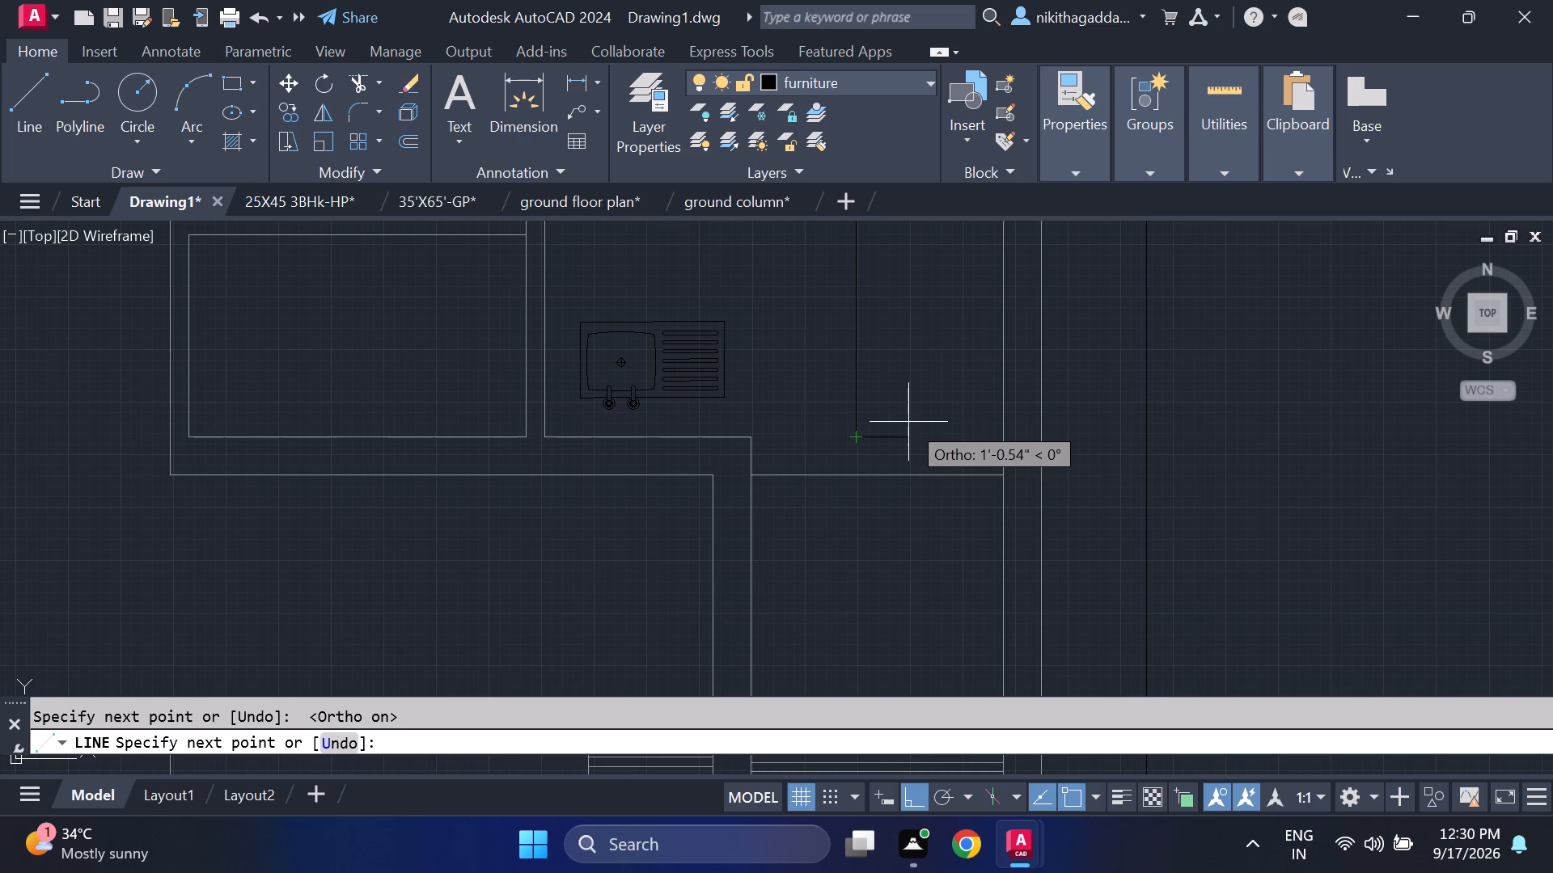
{"action": "key", "text": "Escape"}
Draw the sink counter outline from the wall corner below the sink, up past the sink and across to the kitchen's left wall.
{"action": "key", "text": "l"}
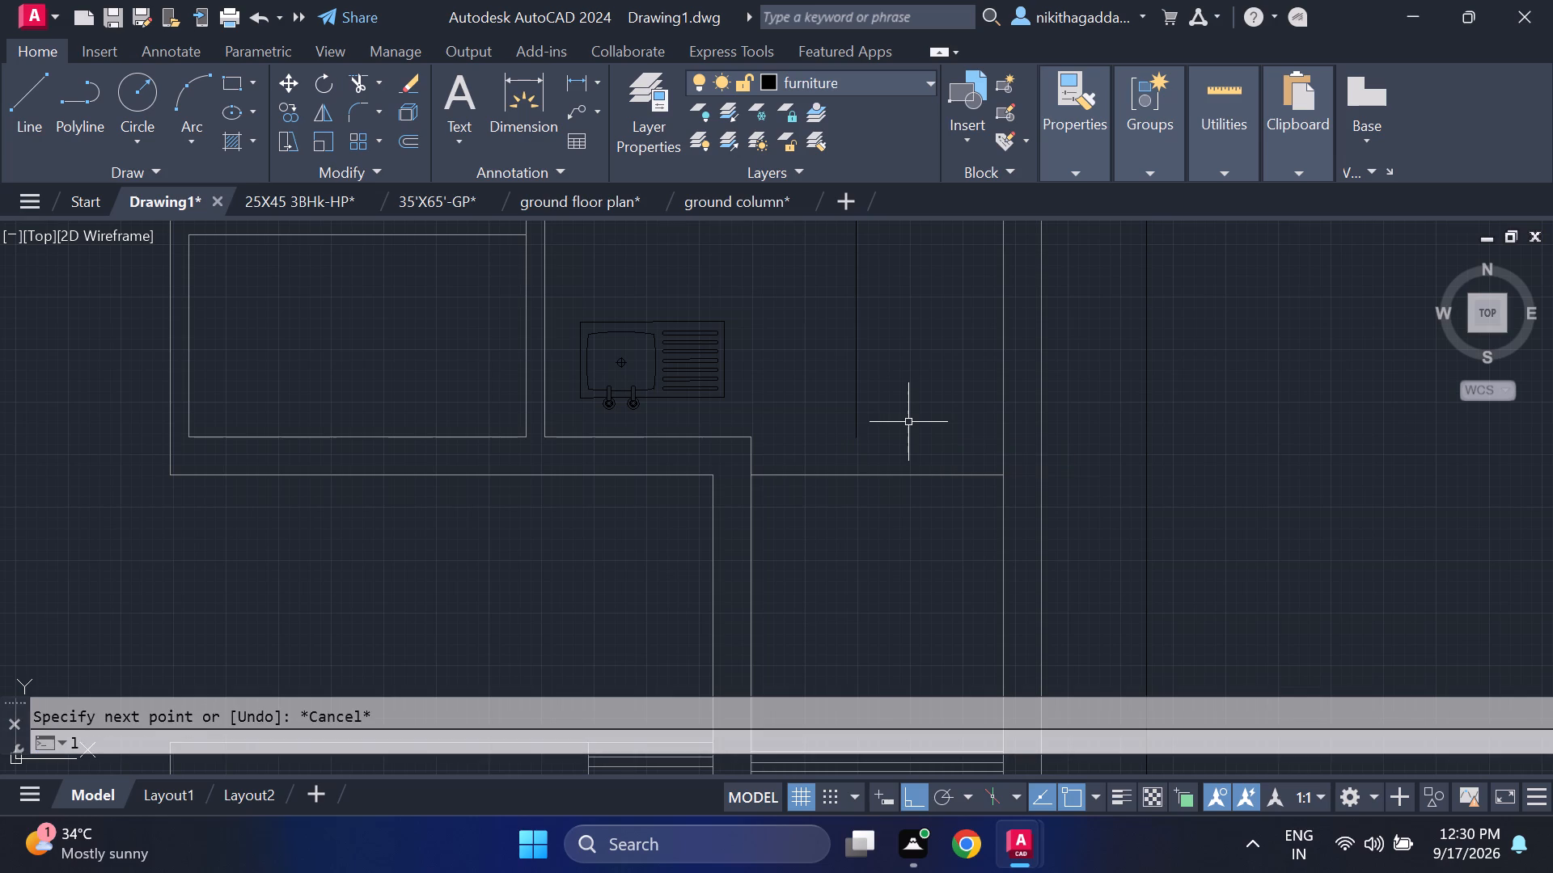
{"action": "key", "text": "Return"}
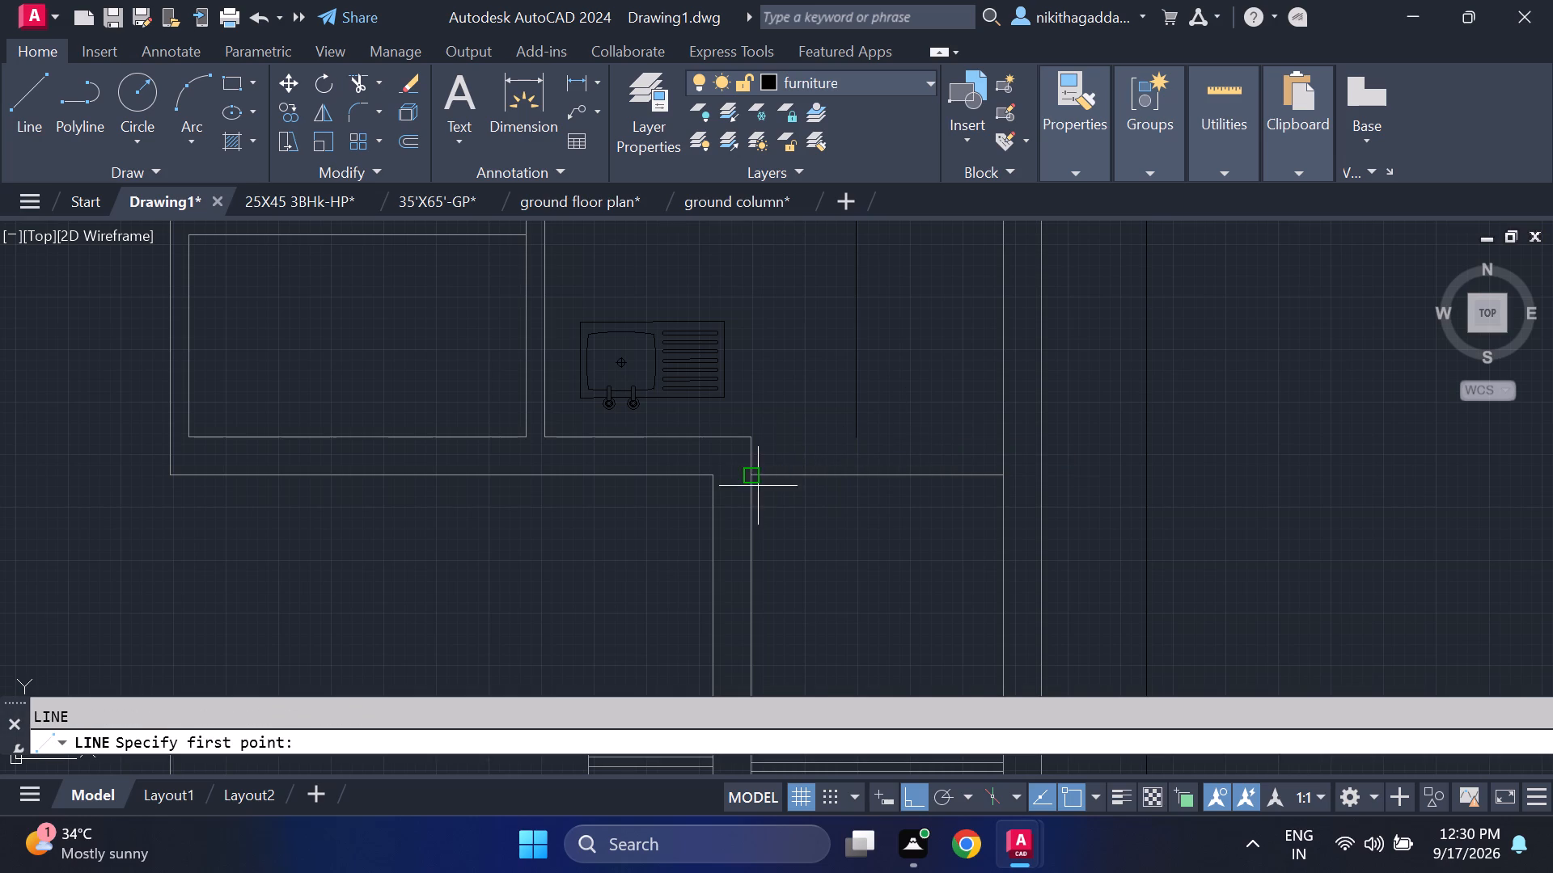
{"action": "left_click", "coordinate": [754, 435]}
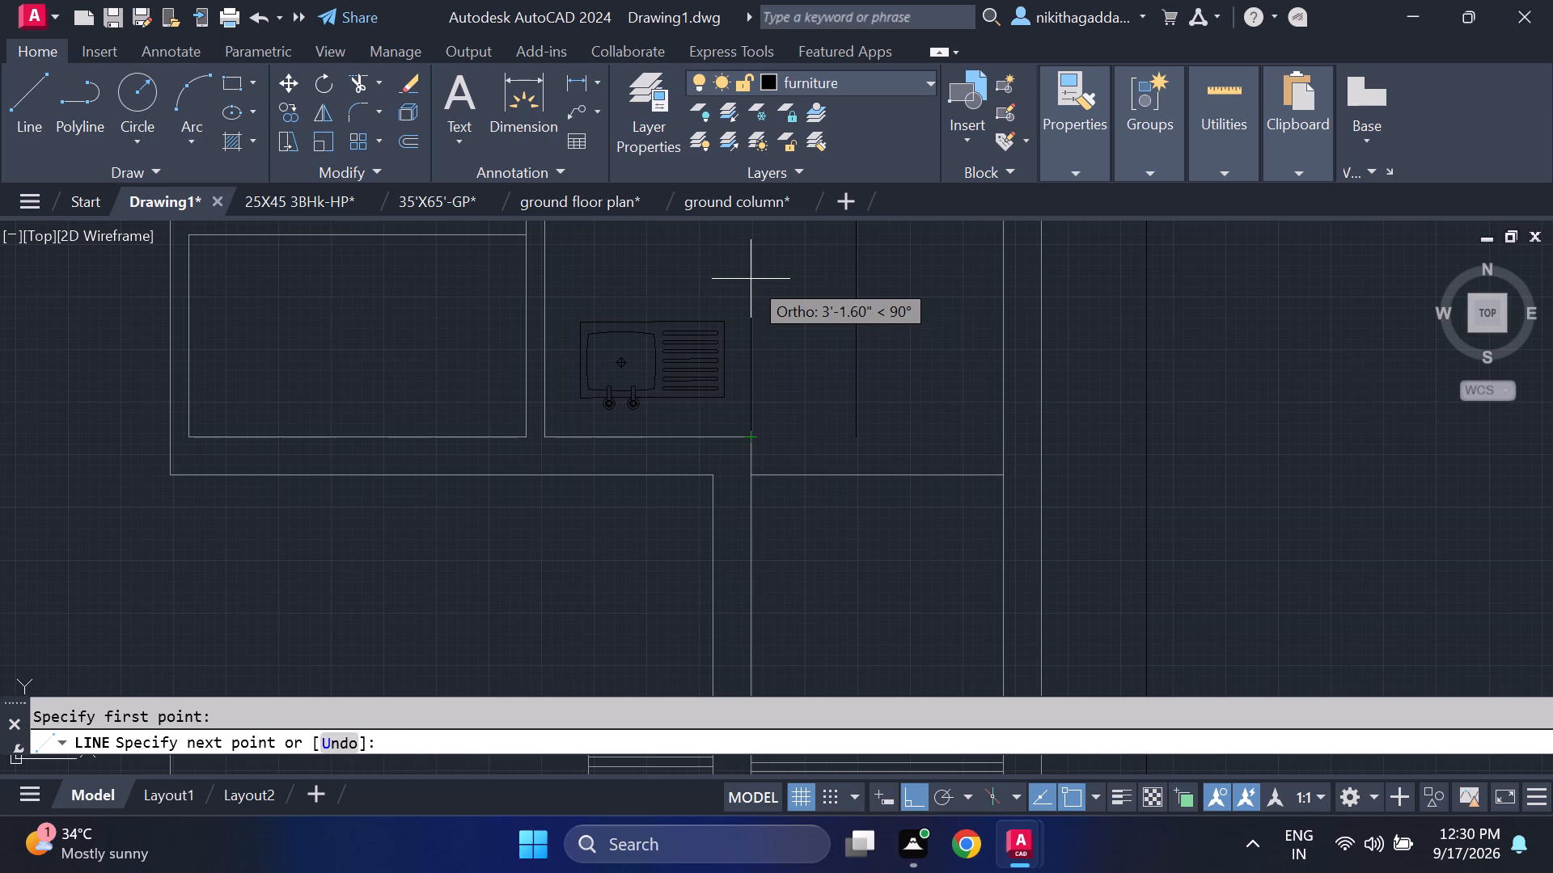
{"action": "left_click", "coordinate": [747, 301]}
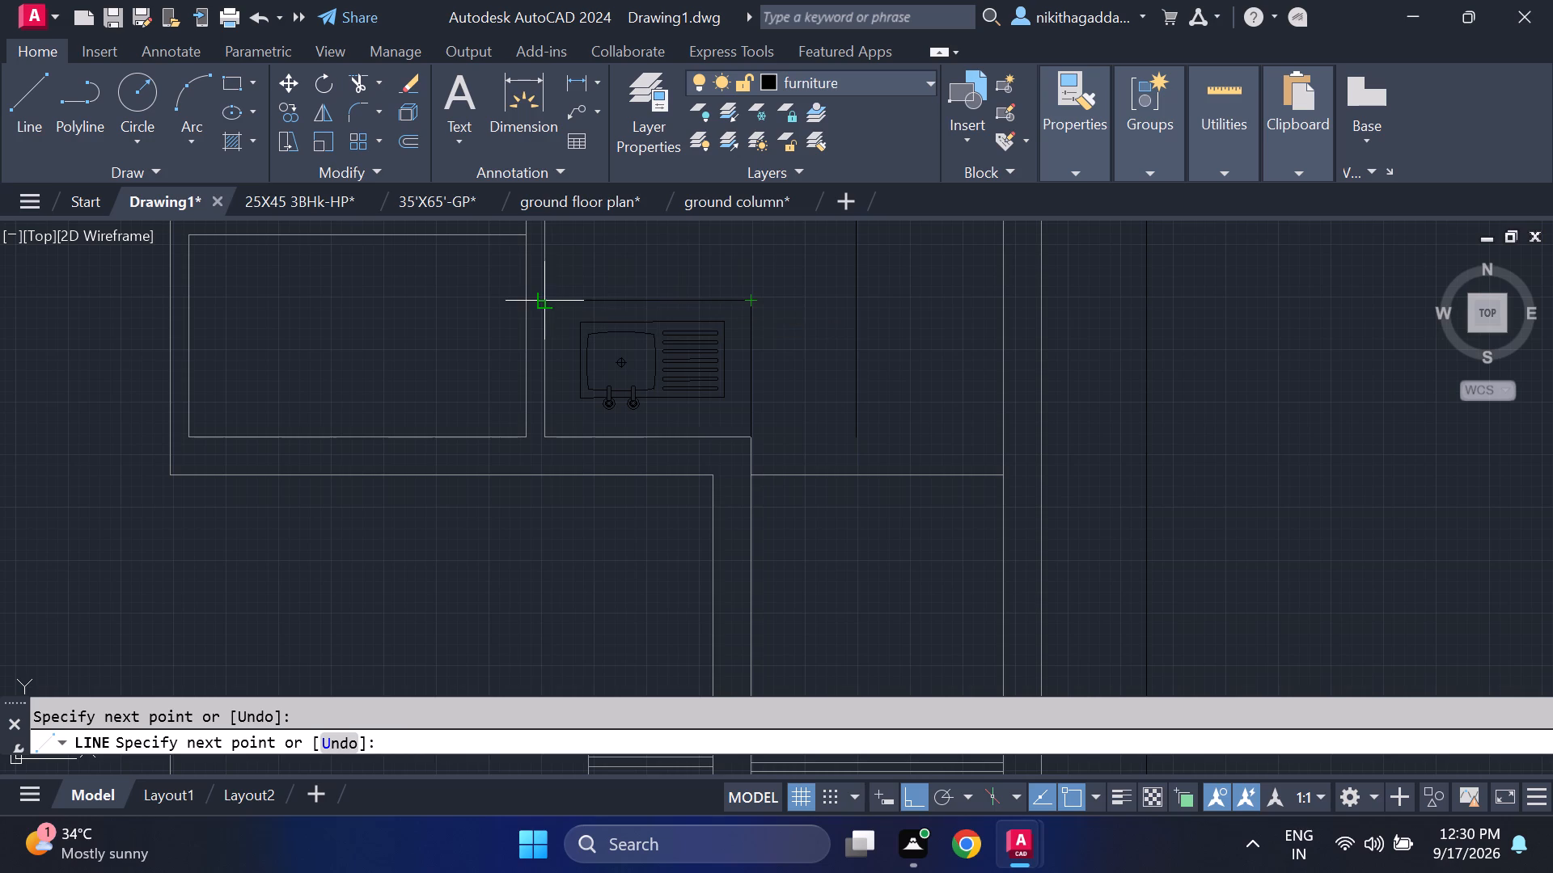
{"action": "left_click", "coordinate": [538, 305]}
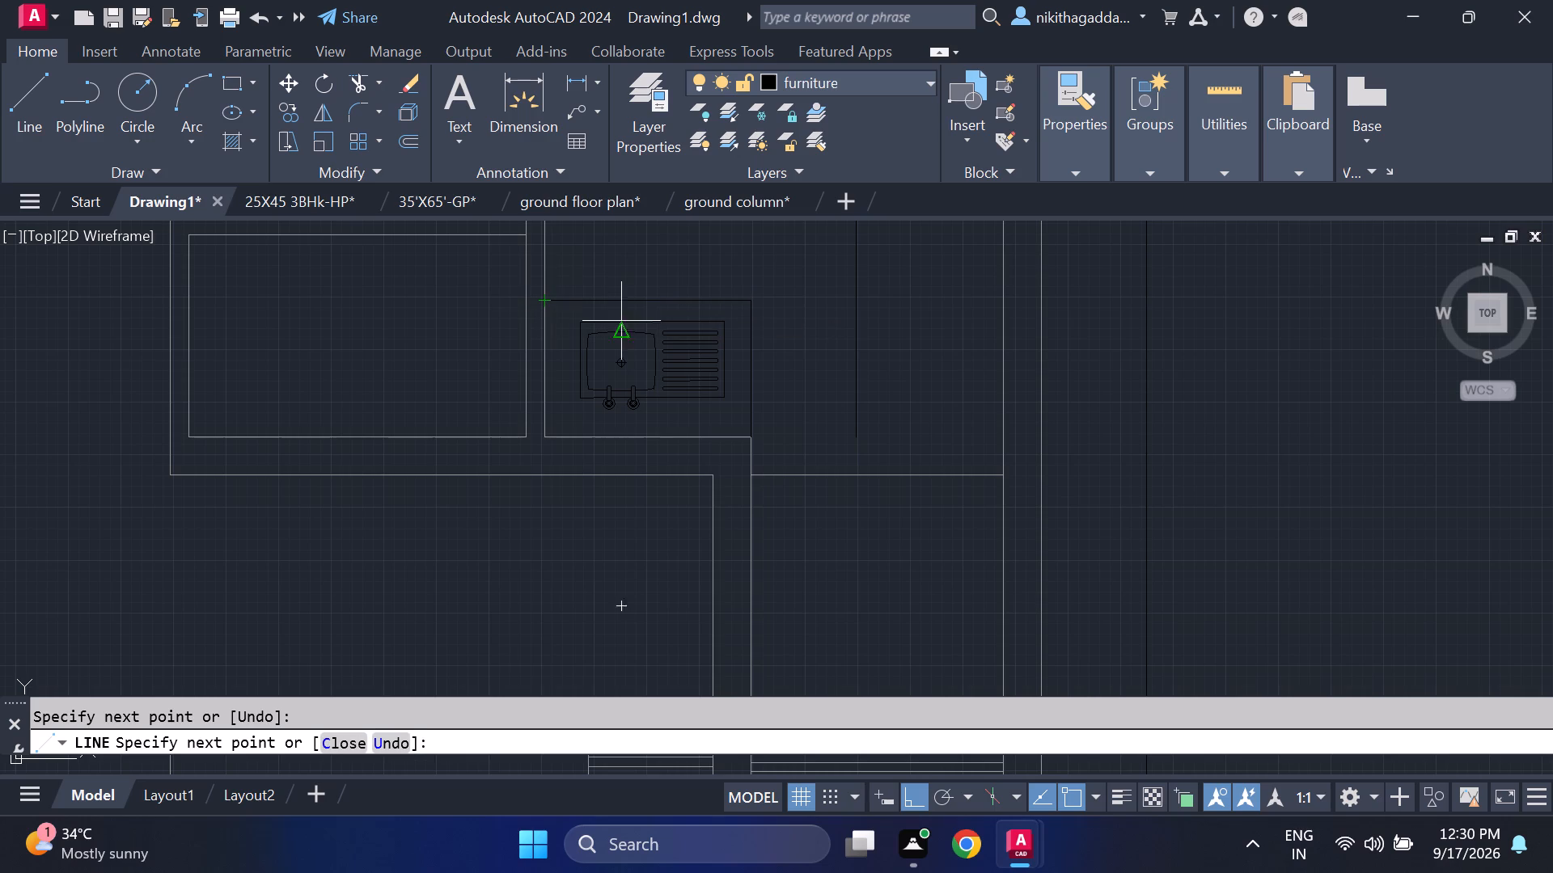
{"action": "key", "text": "Escape"}
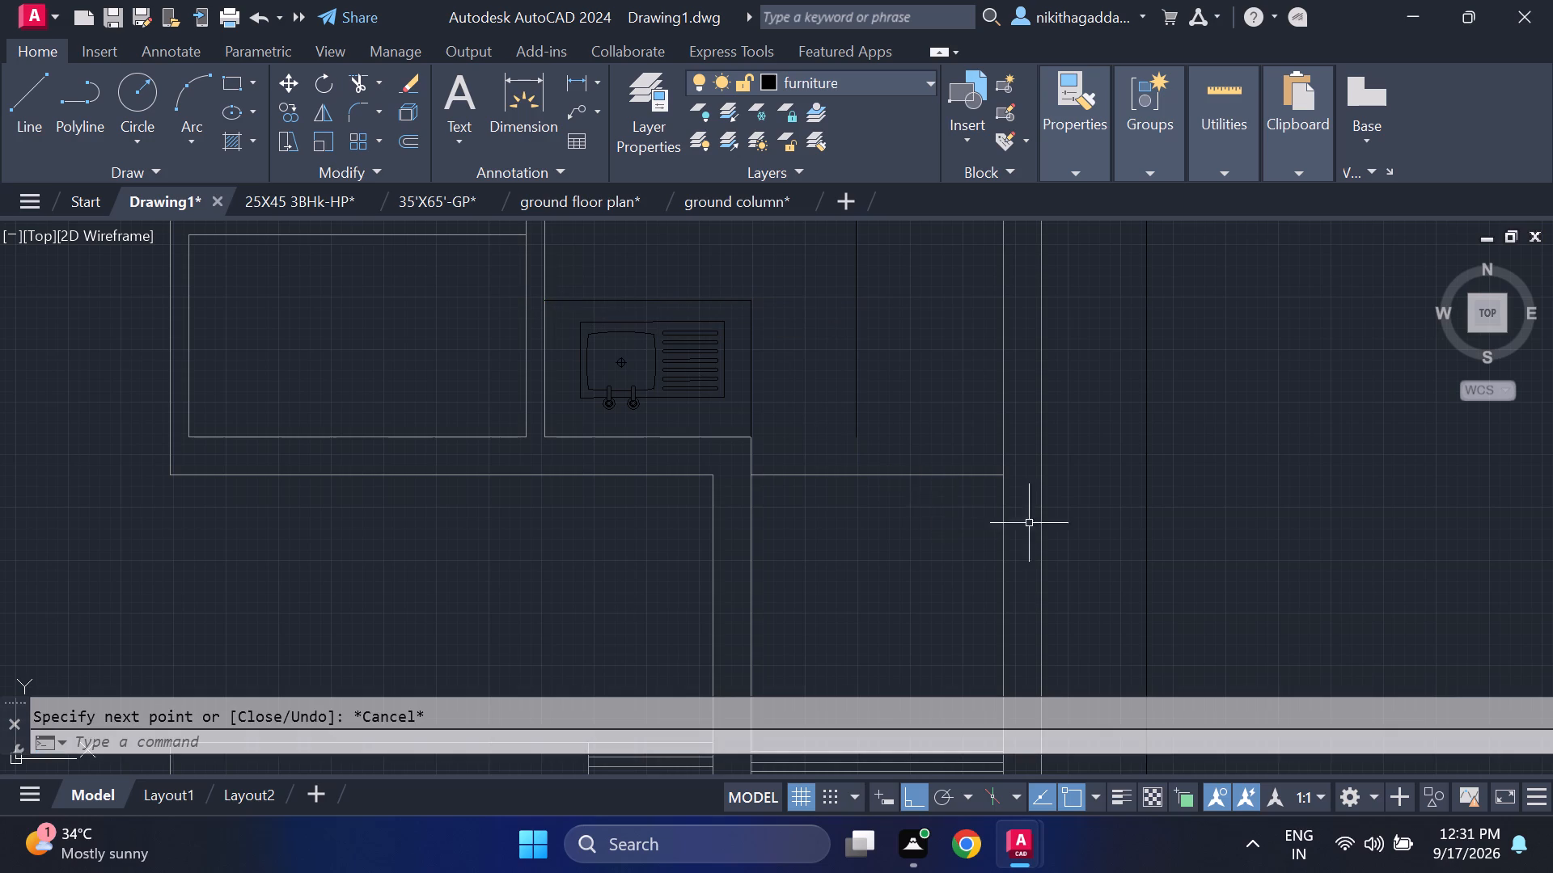
{"action": "scroll", "coordinate": [995, 491], "scroll_direction": "down", "scroll_amount": 4}
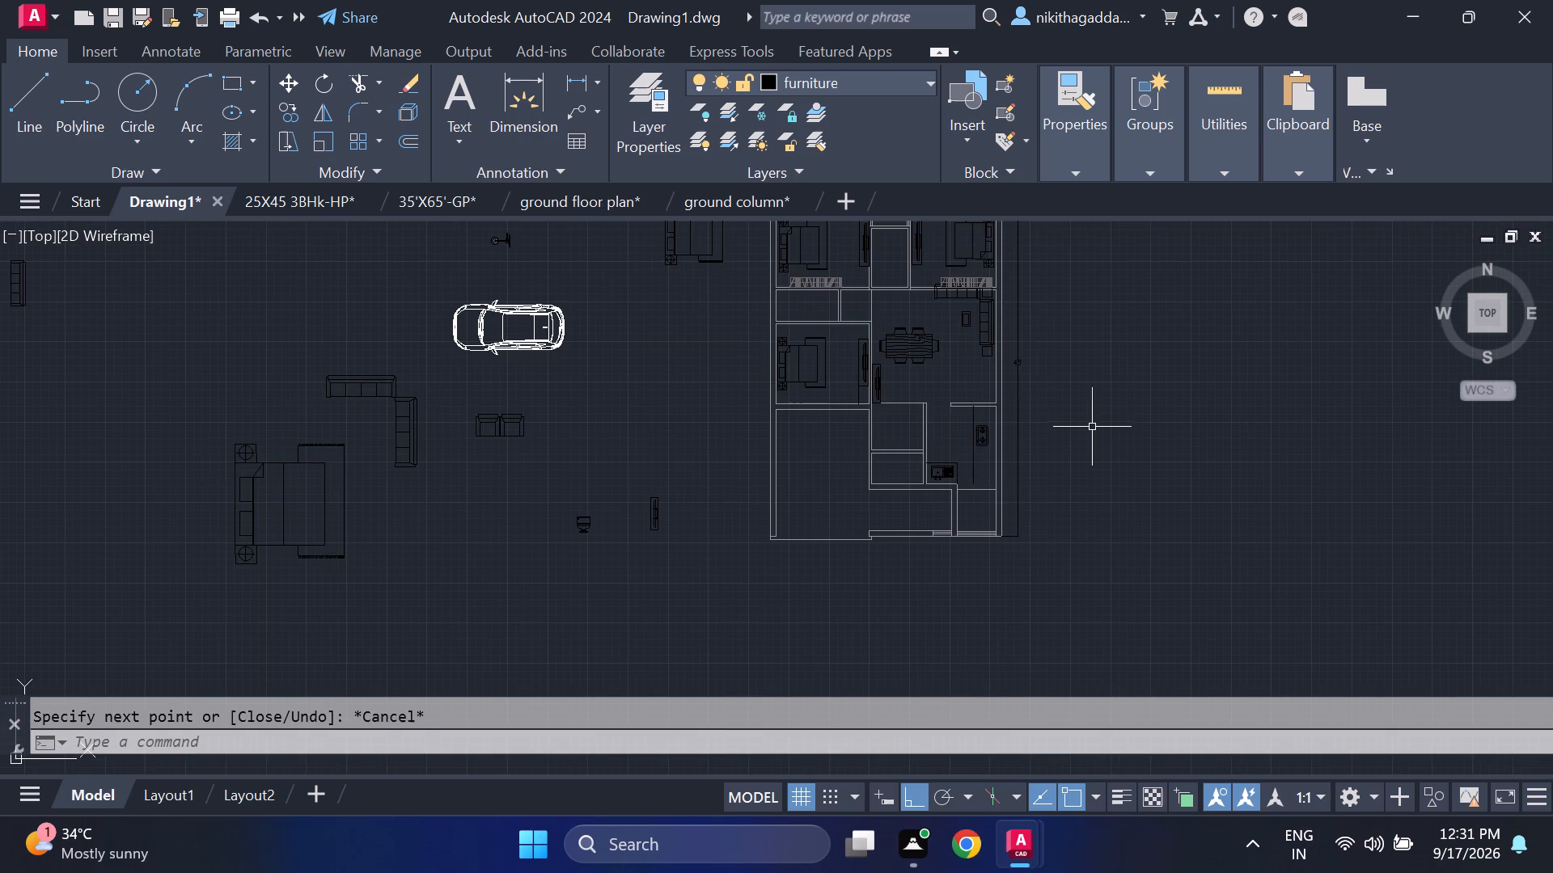
Move the living area's L-shaped sofa set, both side tables and the coffee table together straight down, clear of the upper wall.
{"action": "middle_click_drag", "start_coordinate": [1147, 417], "coordinate": [1159, 420]}
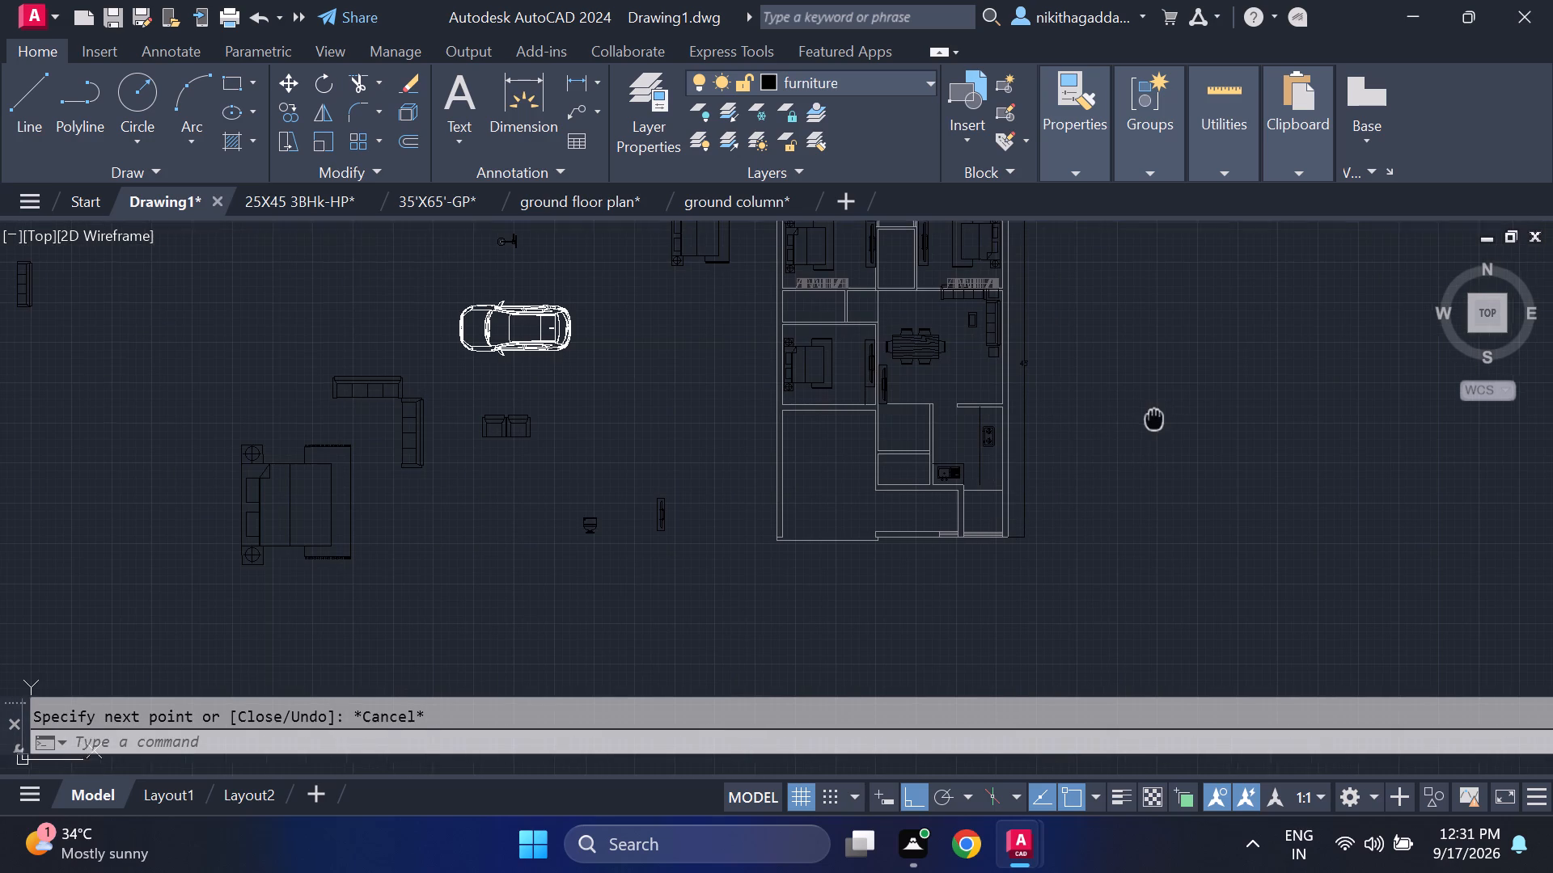
{"action": "middle_click_drag", "start_coordinate": [1159, 420], "coordinate": [1418, 488]}
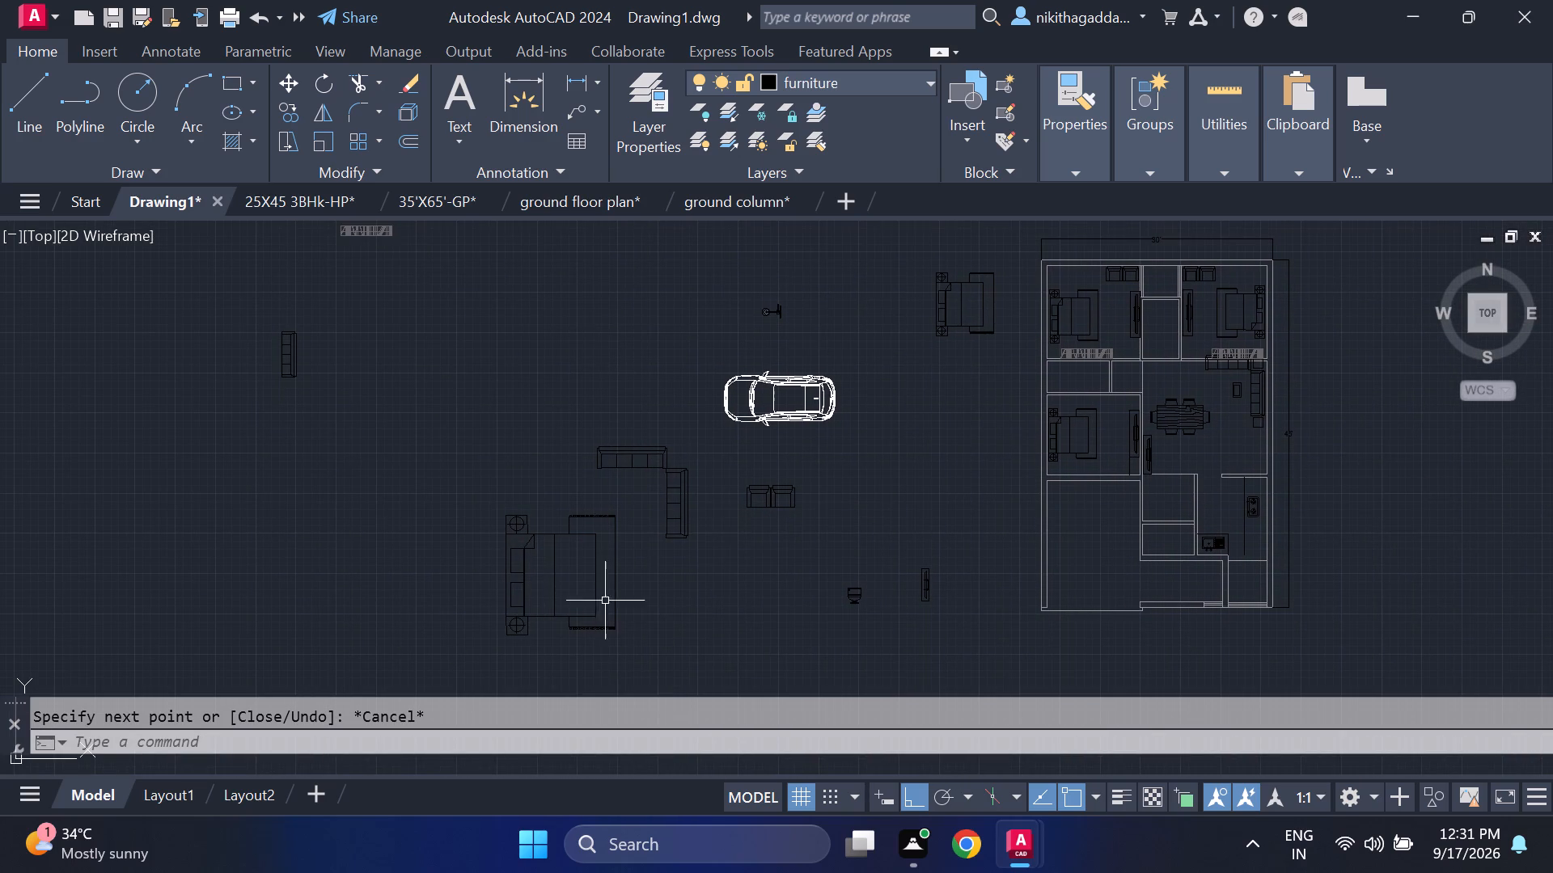
{"action": "middle_click_drag", "start_coordinate": [678, 571], "coordinate": [535, 560]}
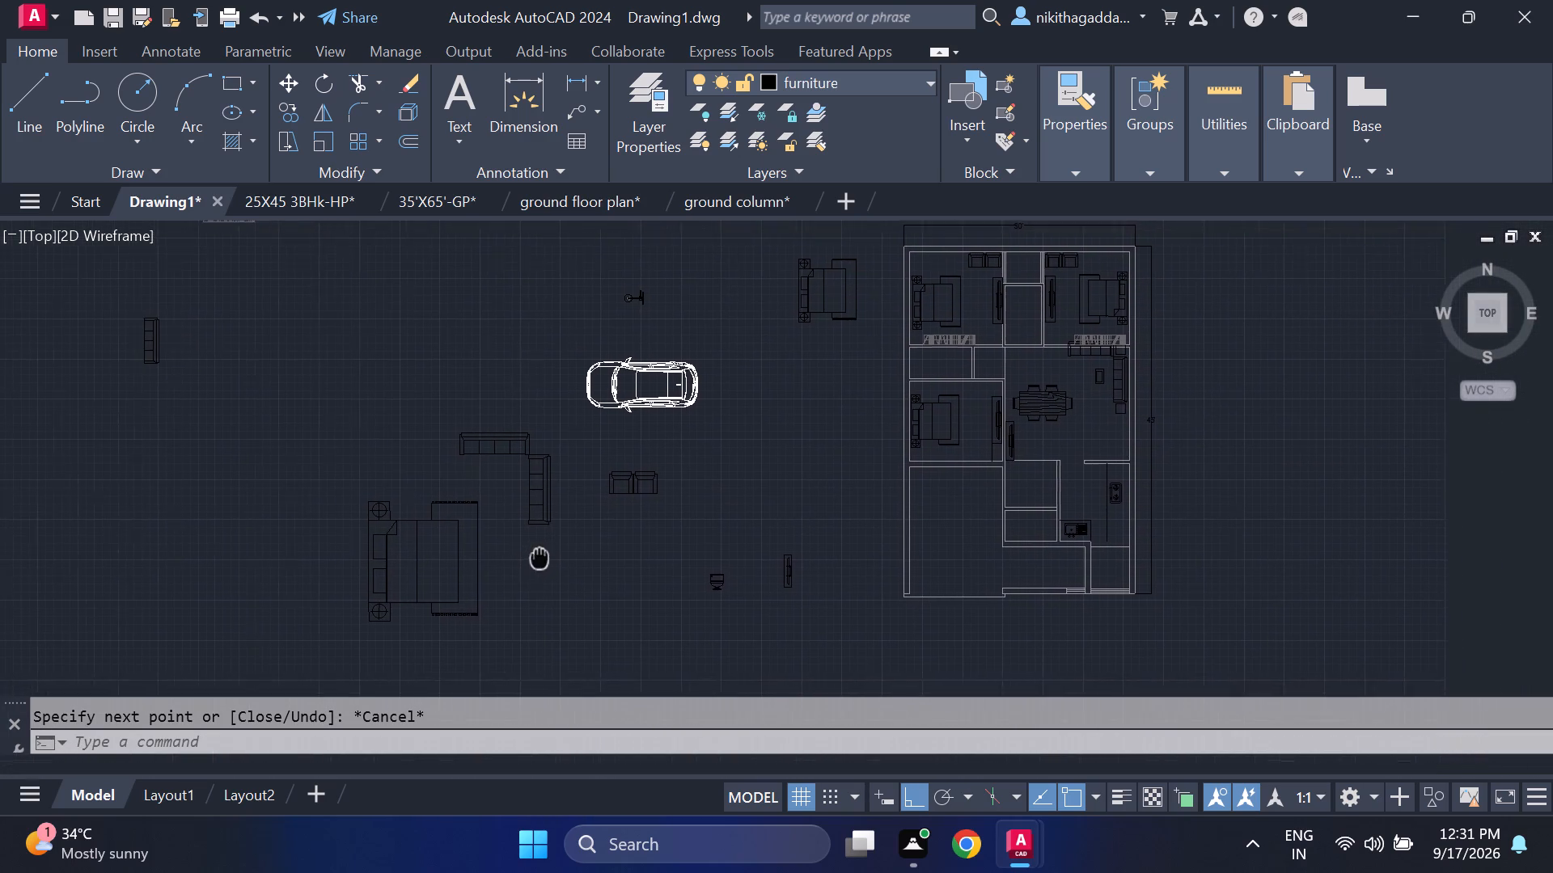
{"action": "middle_click_drag", "start_coordinate": [535, 560], "coordinate": [516, 569]}
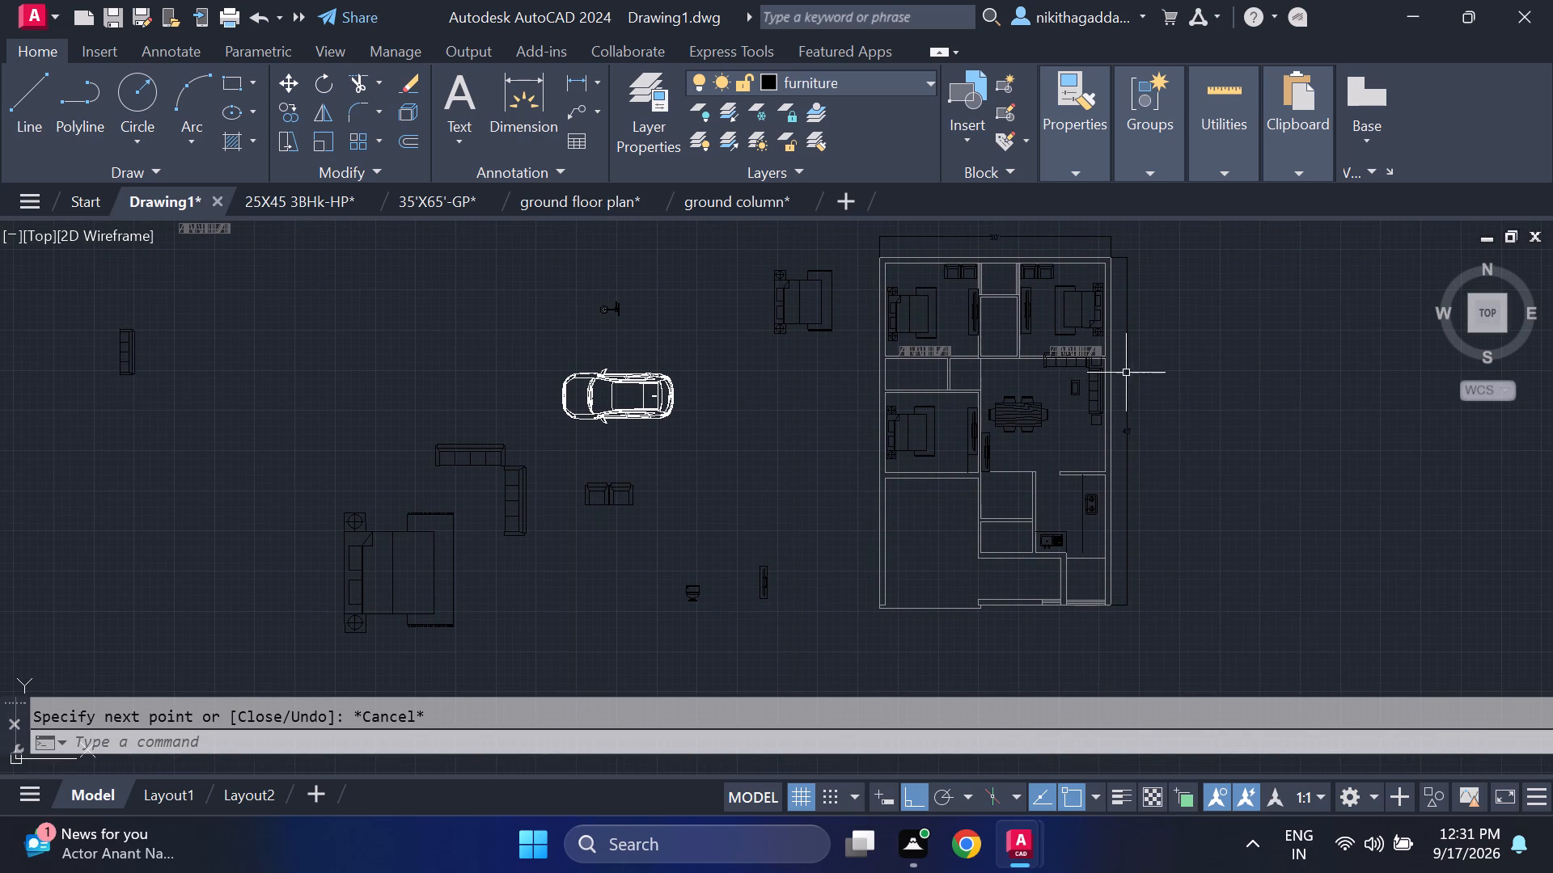
{"action": "scroll", "coordinate": [1124, 373], "scroll_direction": "up", "scroll_amount": 3}
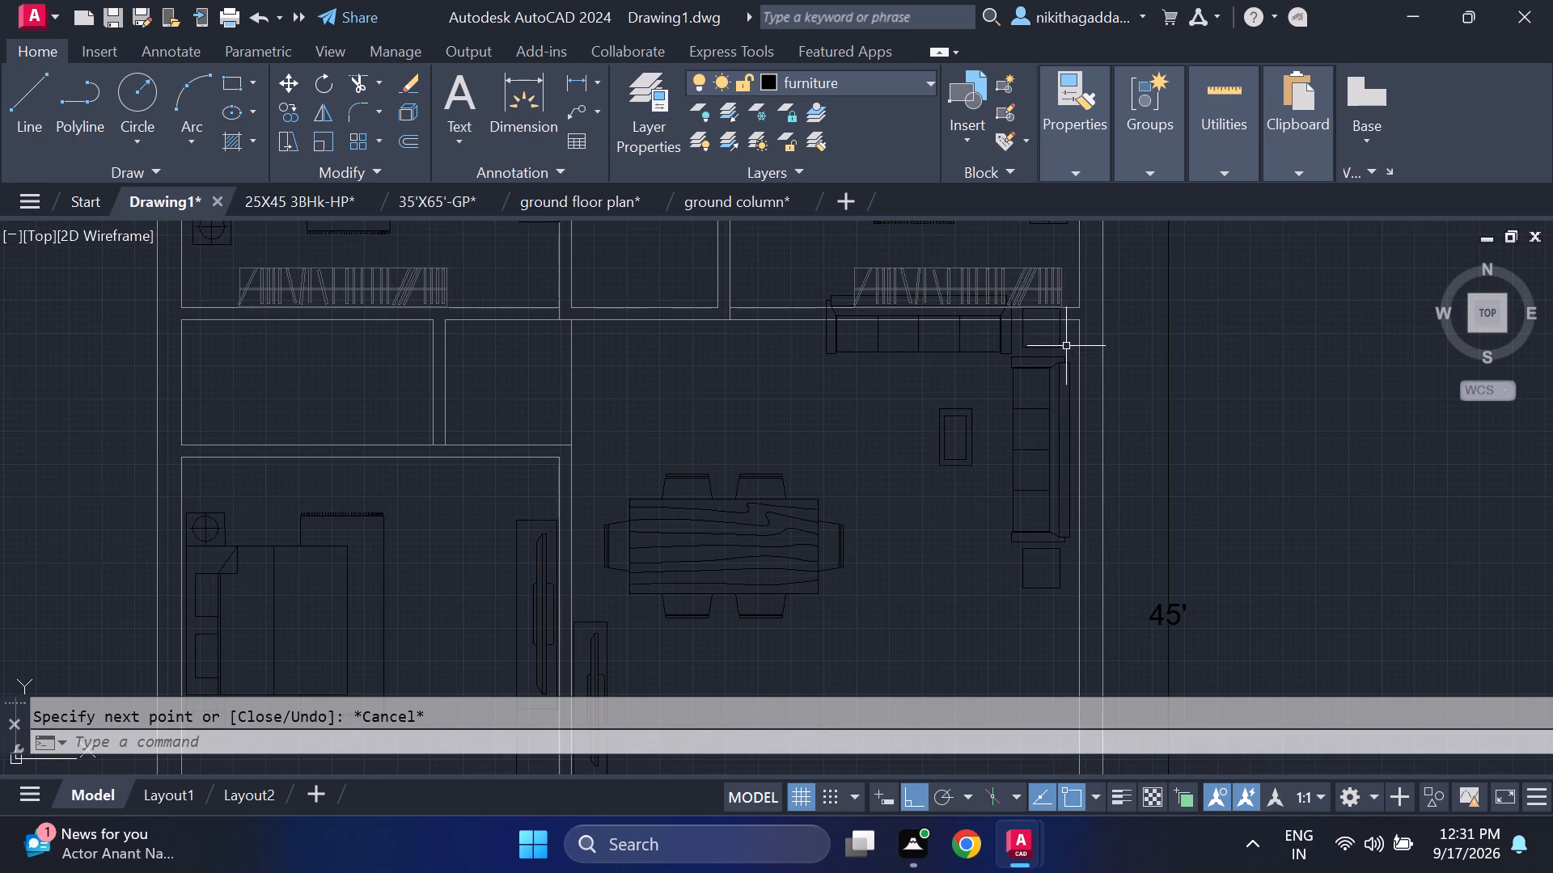
{"action": "scroll", "coordinate": [1066, 345], "scroll_direction": "up", "scroll_amount": 2}
{"action": "left_click", "coordinate": [1072, 320]}
{"action": "left_click", "coordinate": [458, 415]}
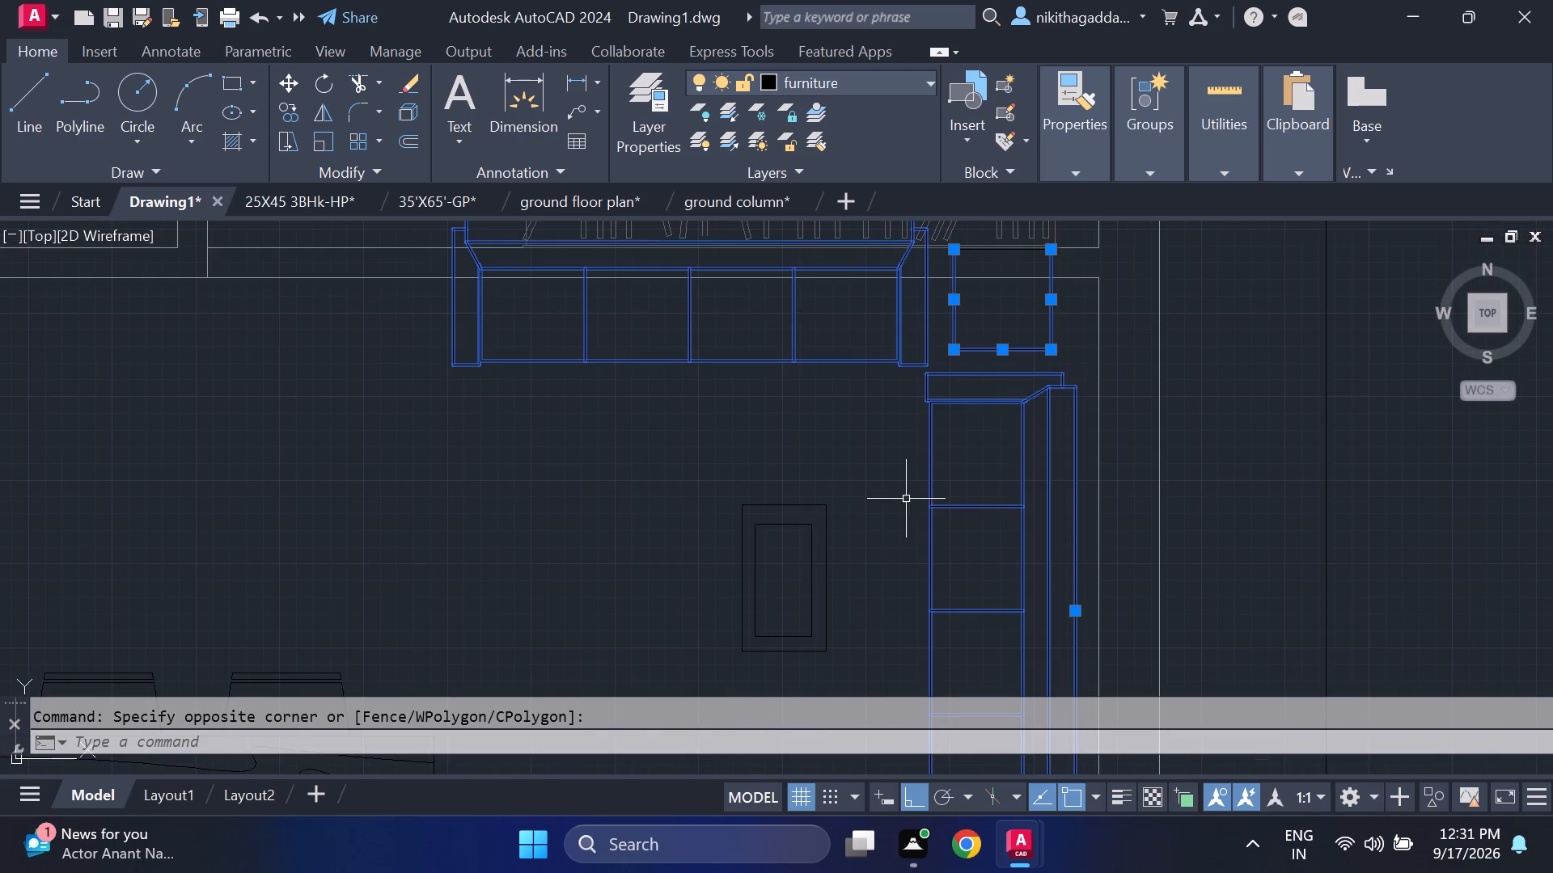
{"action": "scroll", "coordinate": [961, 505], "scroll_direction": "down", "scroll_amount": 3}
{"action": "middle_click_drag", "start_coordinate": [968, 556], "coordinate": [970, 490]}
{"action": "scroll", "coordinate": [986, 550], "scroll_direction": "up", "scroll_amount": 2}
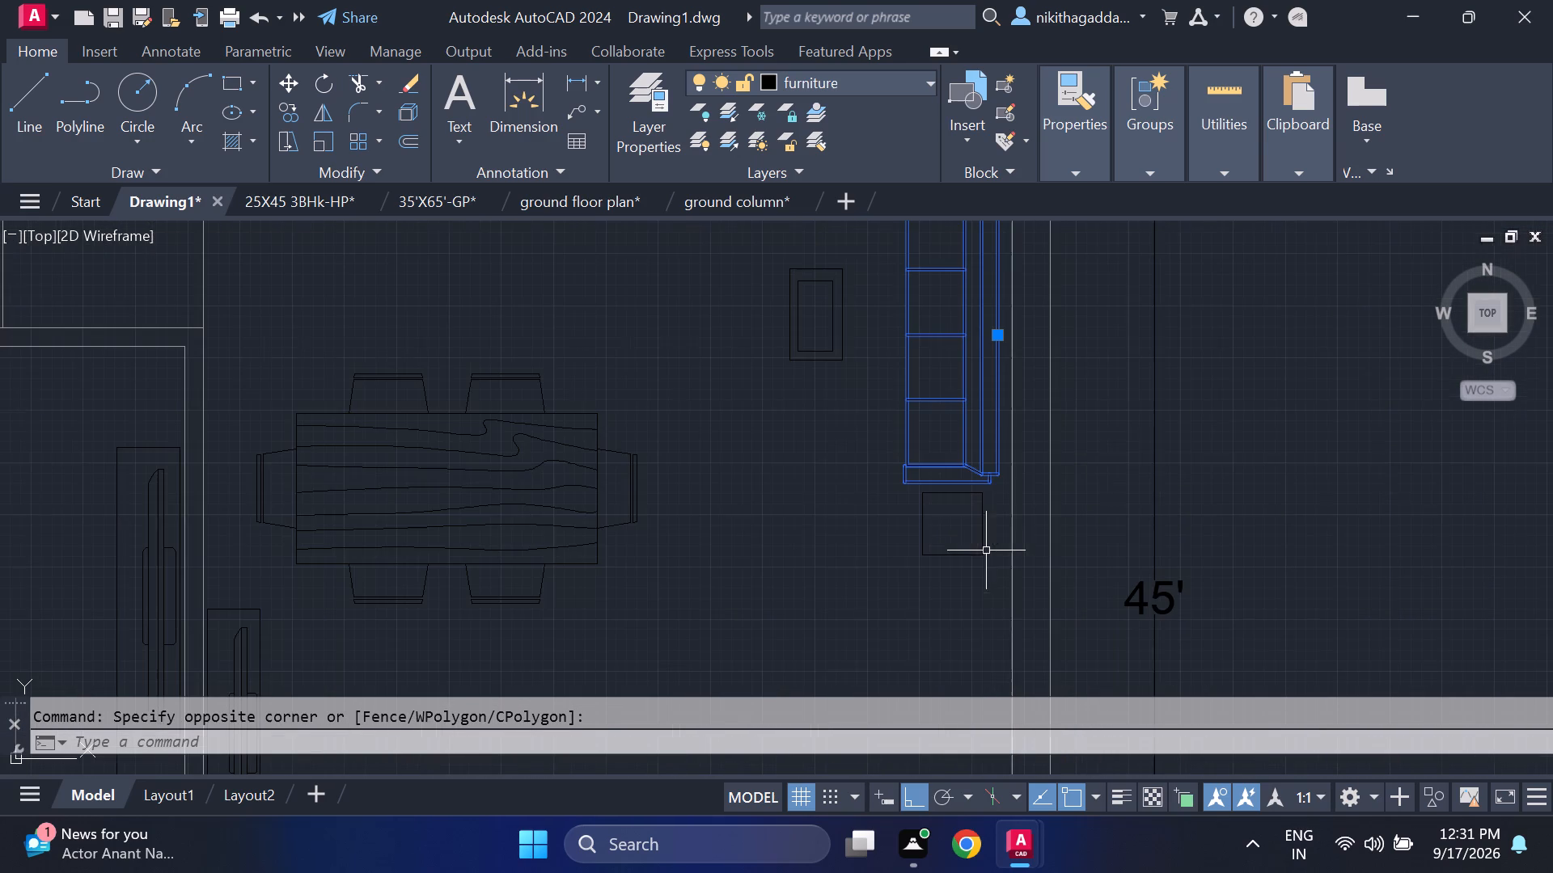
{"action": "left_click", "coordinate": [996, 512]}
{"action": "left_click", "coordinate": [860, 582]}
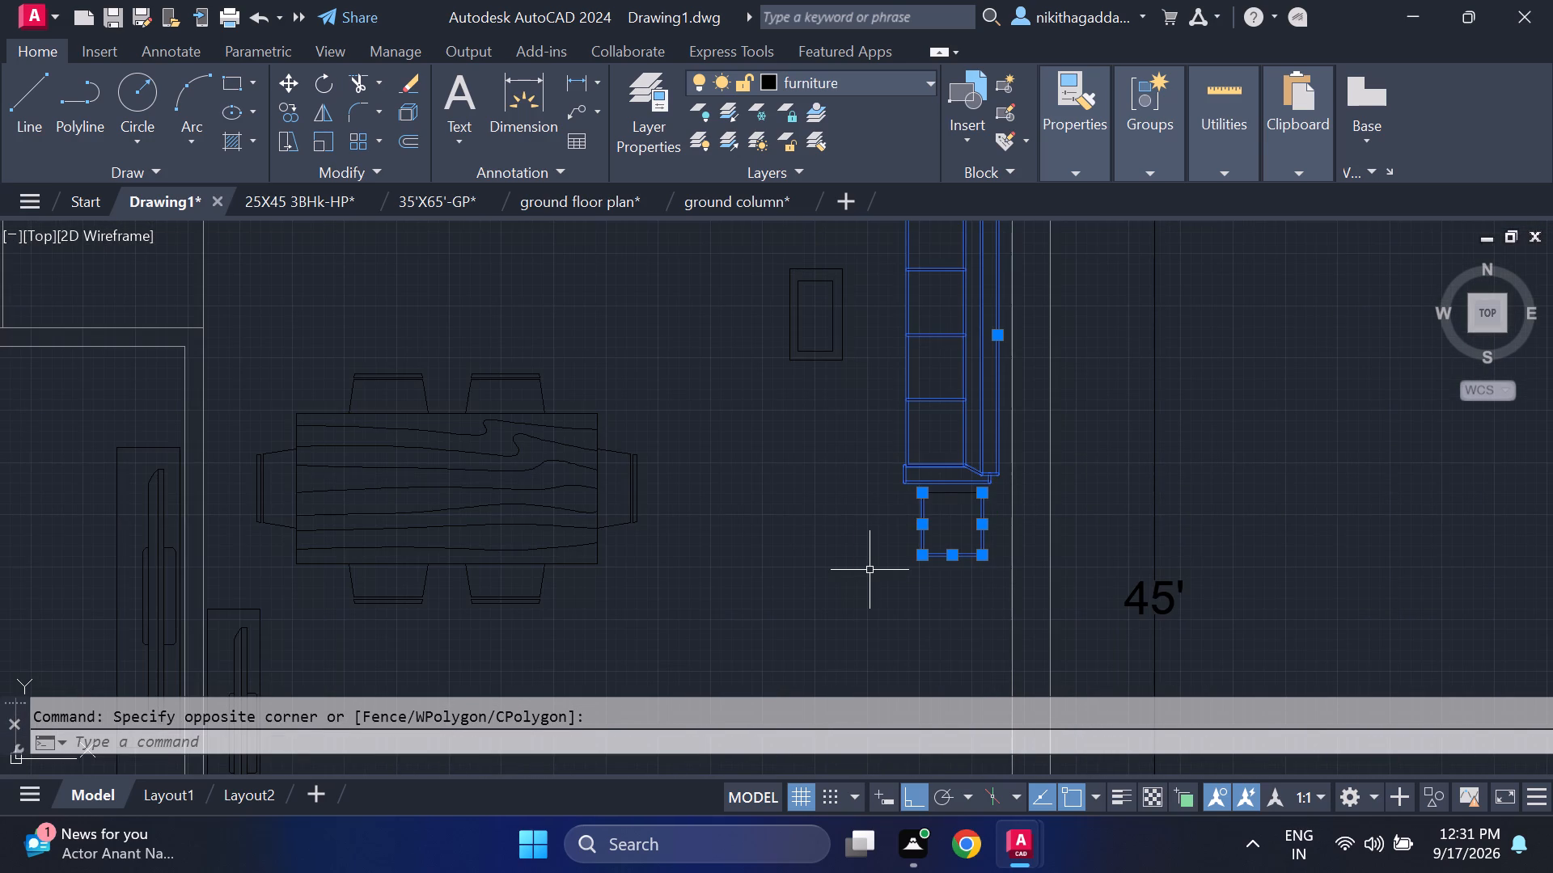
{"action": "scroll", "coordinate": [957, 499], "scroll_direction": "up", "scroll_amount": 2}
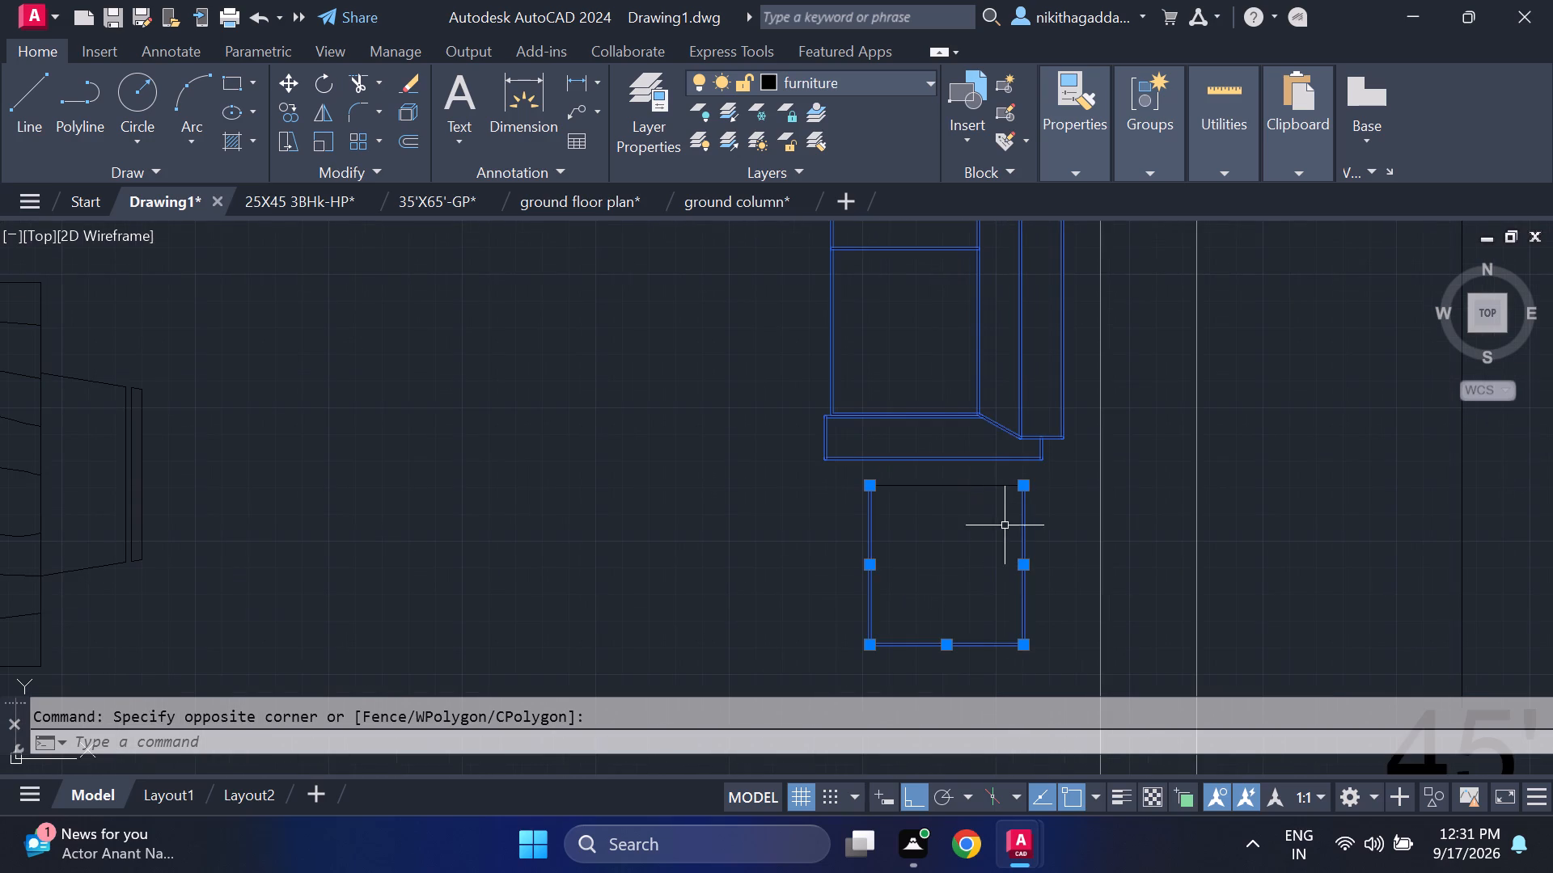
{"action": "left_click", "coordinate": [998, 468]}
{"action": "left_click", "coordinate": [853, 571]}
{"action": "scroll", "coordinate": [861, 561], "scroll_direction": "down", "scroll_amount": 3}
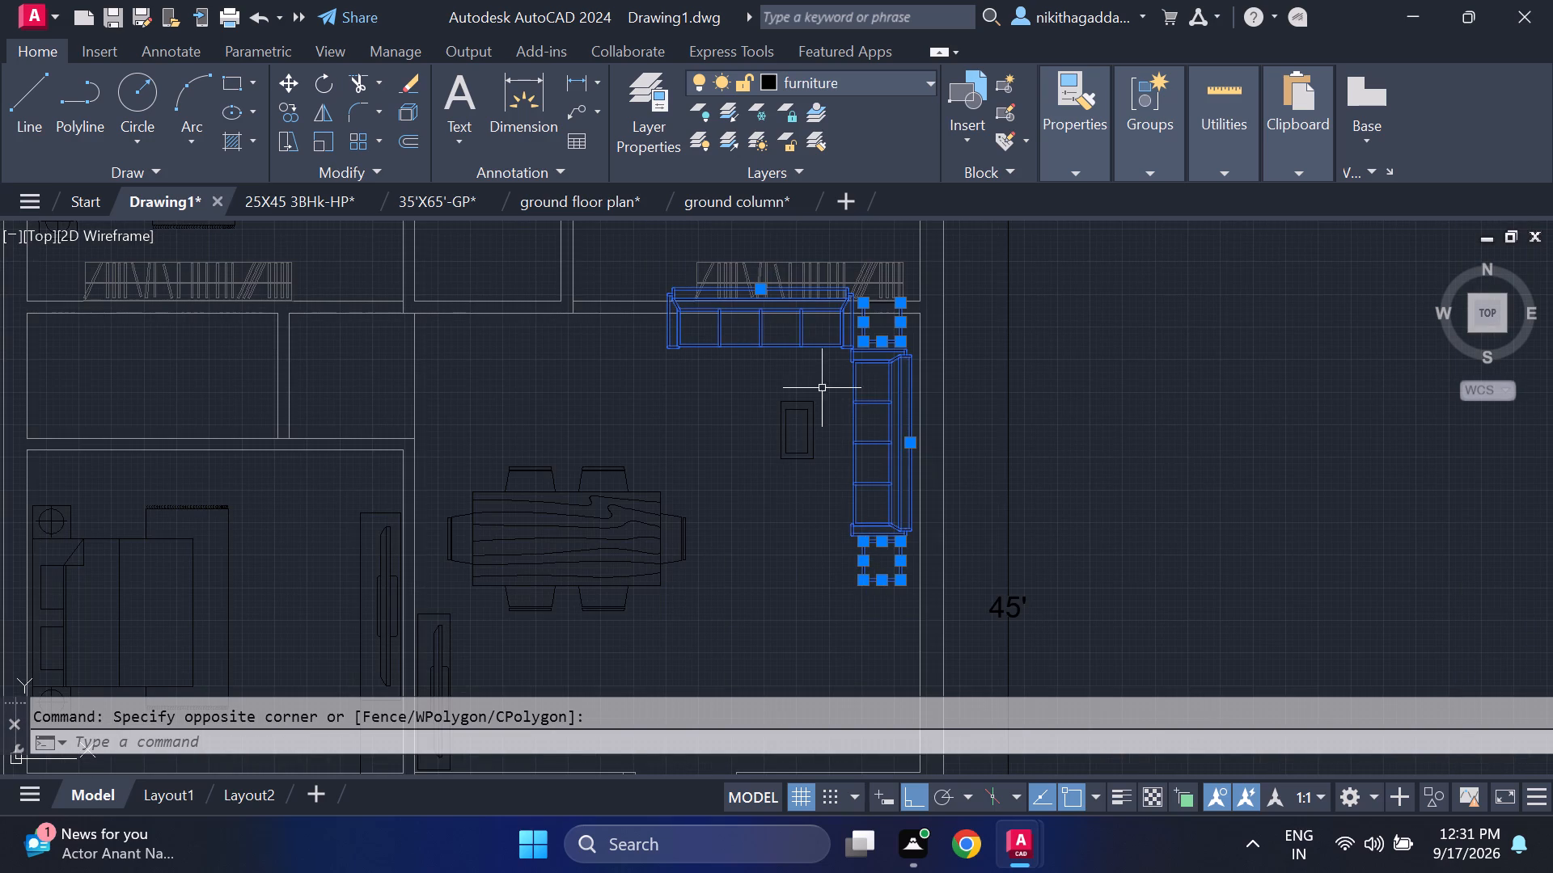
{"action": "left_click_drag", "start_coordinate": [829, 381], "coordinate": [819, 391]}
{"action": "left_click", "coordinate": [744, 516]}
{"action": "key", "text": "m"}
{"action": "key", "text": "Return"}
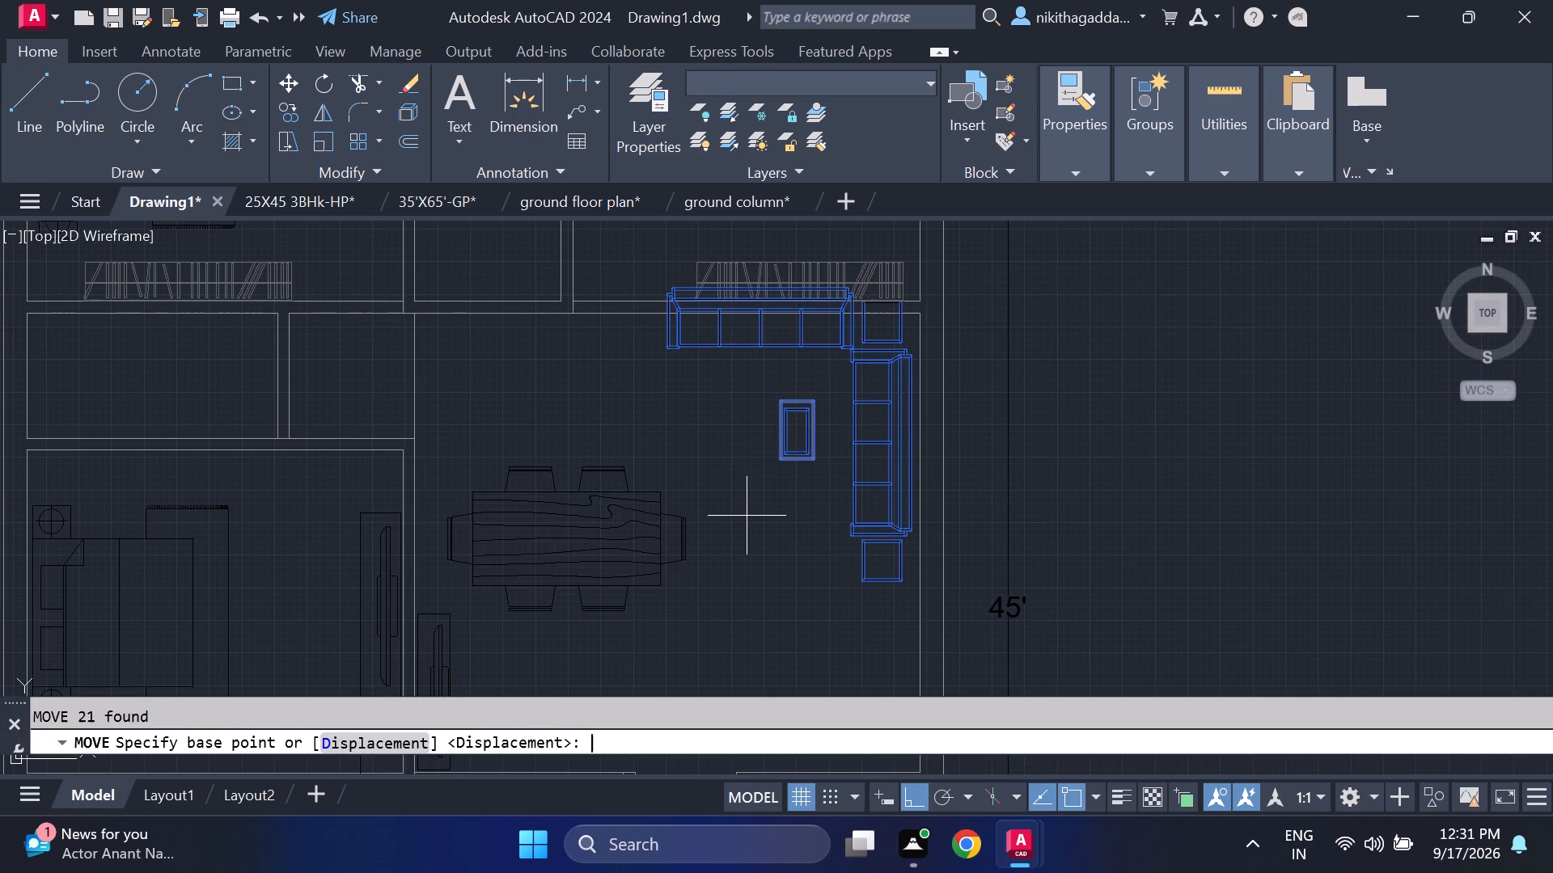
{"action": "left_click", "coordinate": [881, 580]}
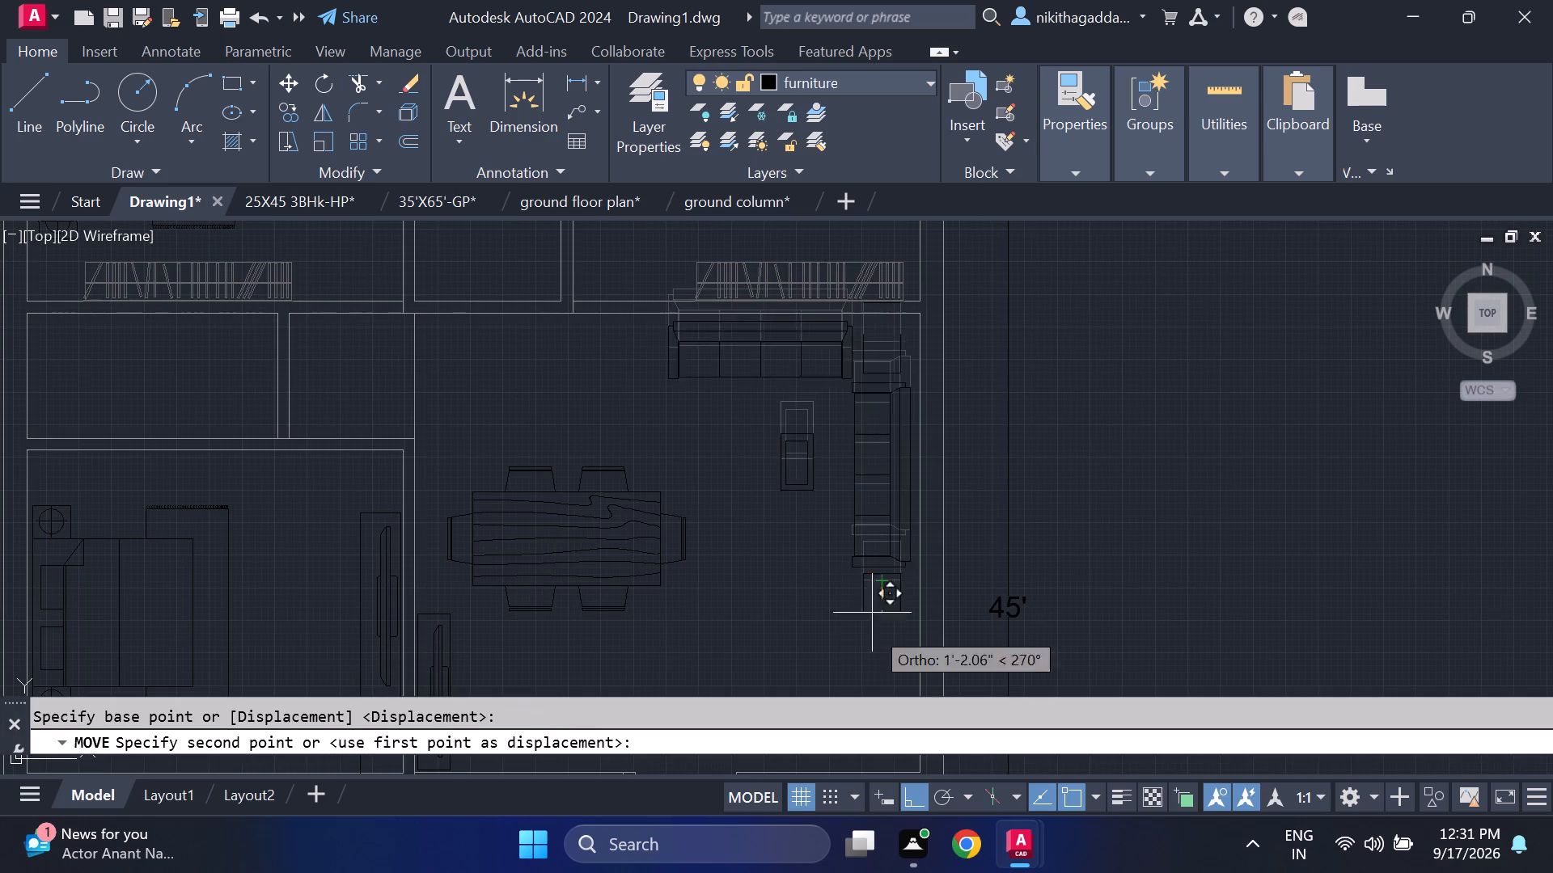
{"action": "scroll", "coordinate": [875, 663], "scroll_direction": "down", "scroll_amount": 1}
{"action": "middle_click_drag", "start_coordinate": [870, 656], "coordinate": [891, 517]}
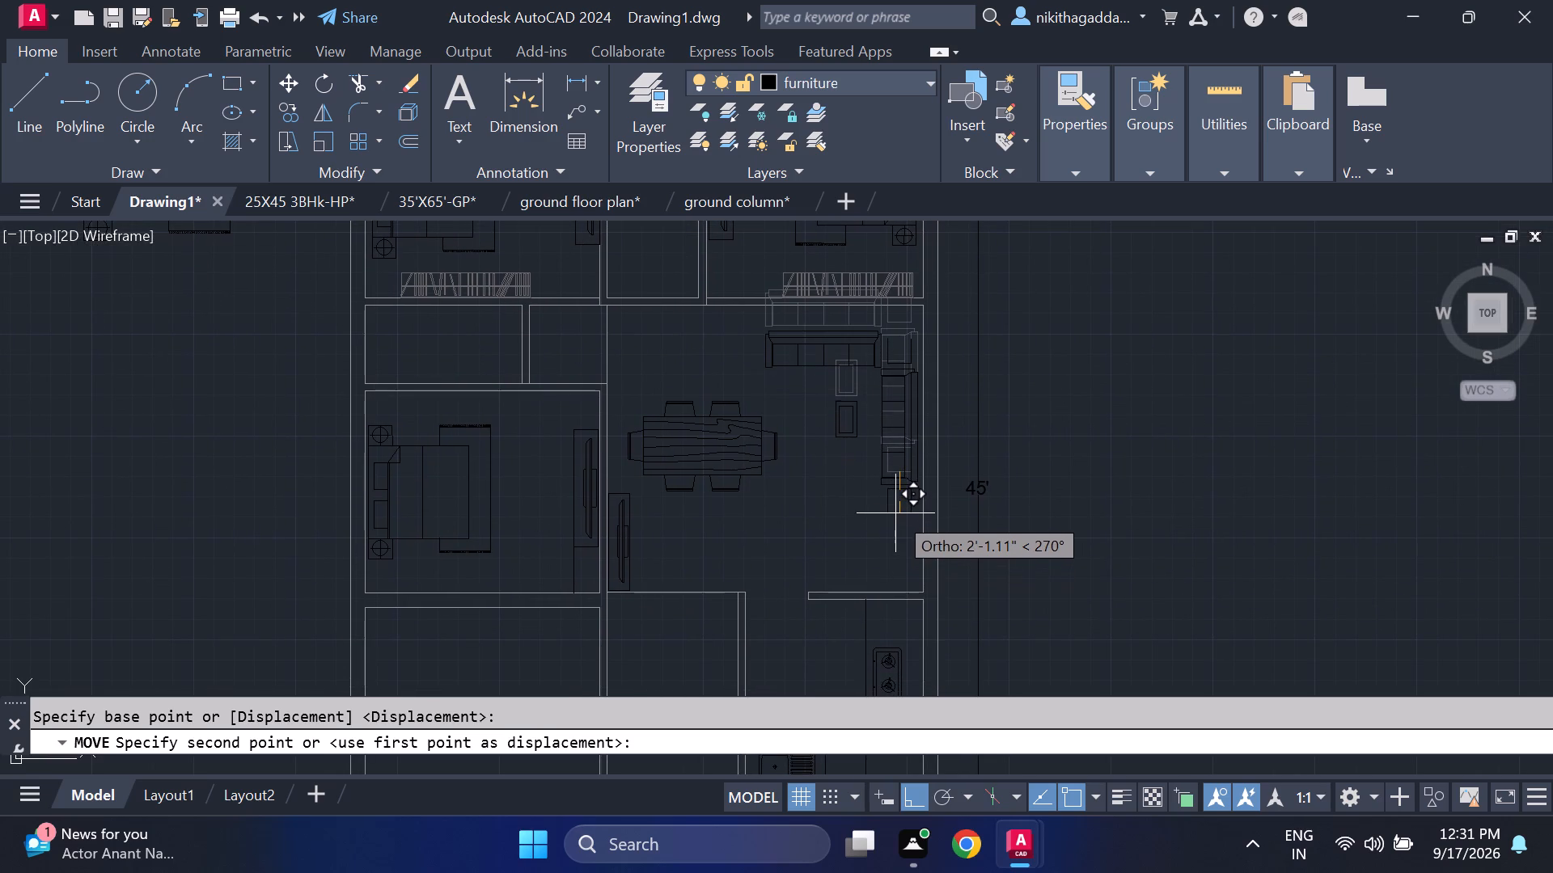
{"action": "left_click", "coordinate": [896, 504]}
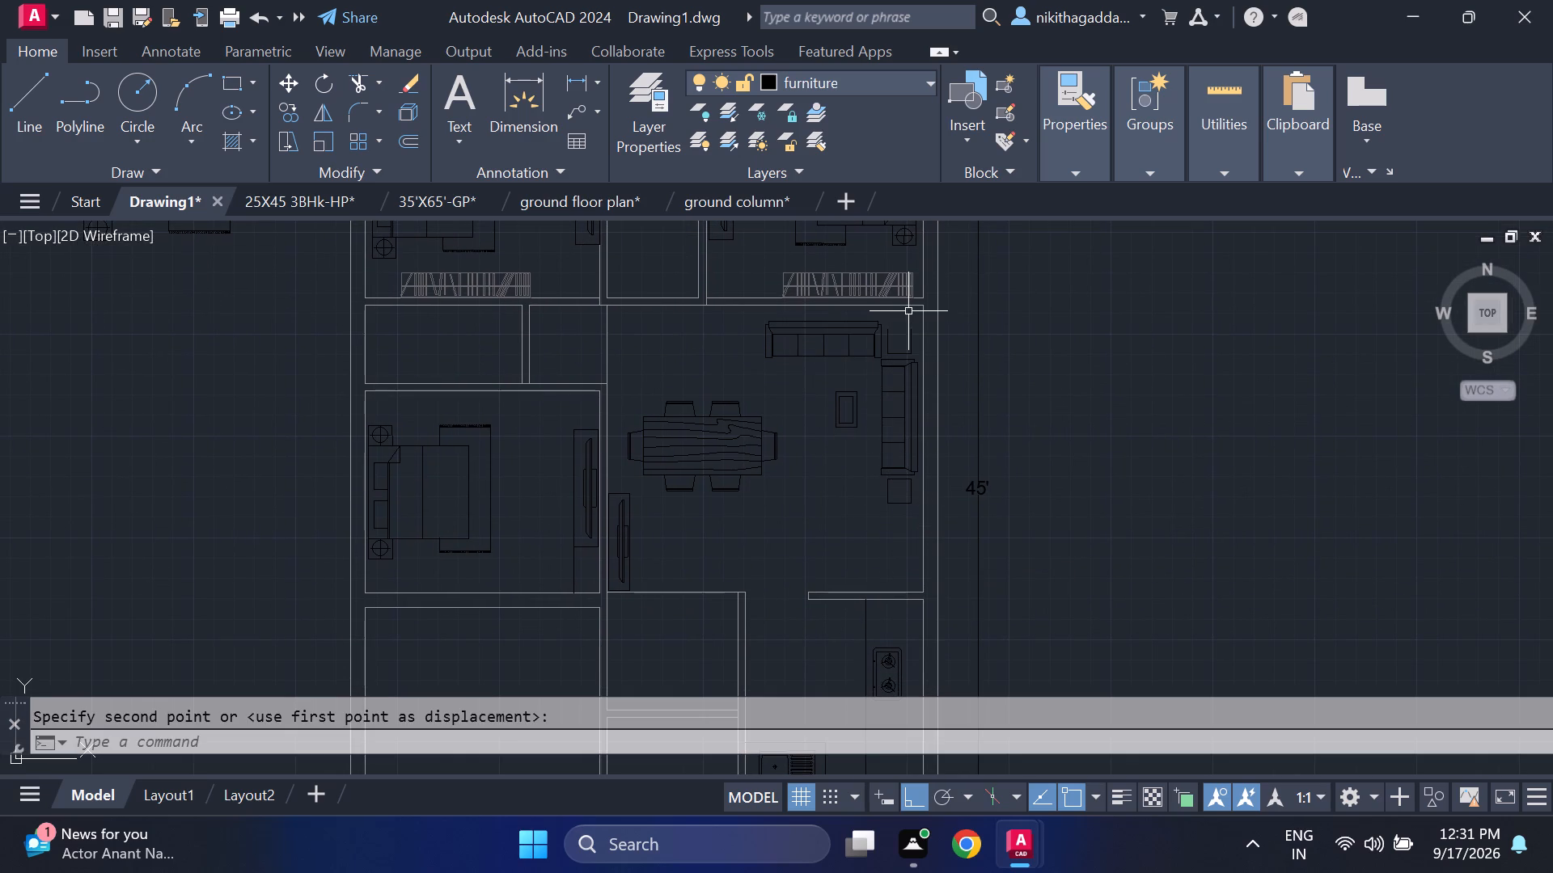
Draw a line across the open upper edge of the side table in the sofa set's corner to close its outline.
{"action": "scroll", "coordinate": [857, 318], "scroll_direction": "up", "scroll_amount": 2}
{"action": "middle_click_drag", "start_coordinate": [966, 314], "coordinate": [967, 424]}
{"action": "scroll", "coordinate": [799, 368], "scroll_direction": "up", "scroll_amount": 2}
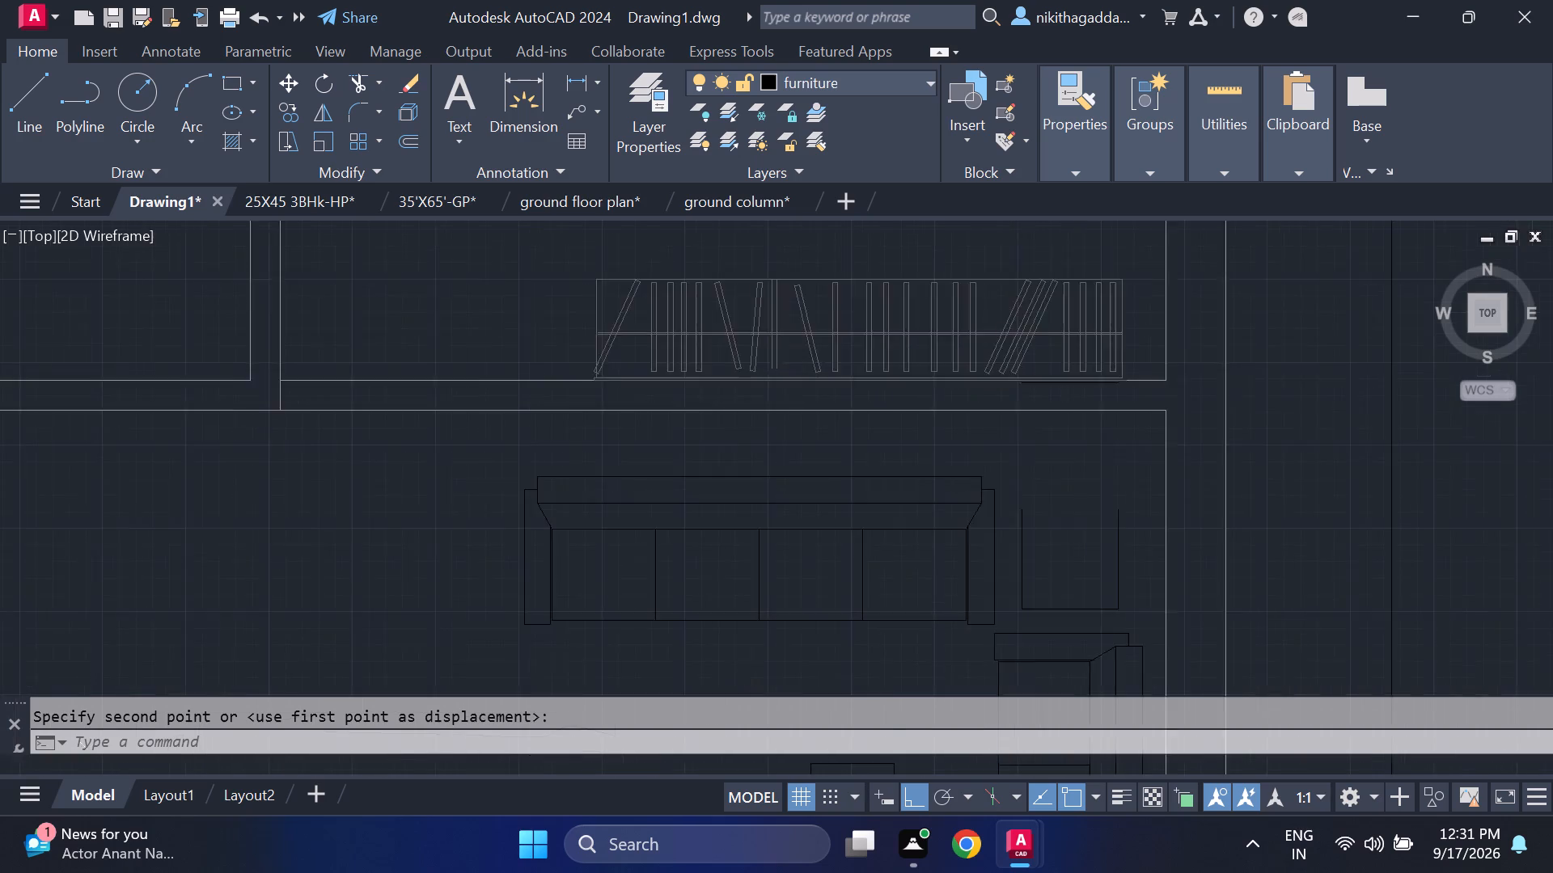
{"action": "scroll", "coordinate": [799, 368], "scroll_direction": "up", "scroll_amount": 2}
{"action": "scroll", "coordinate": [942, 420], "scroll_direction": "down", "scroll_amount": 4}
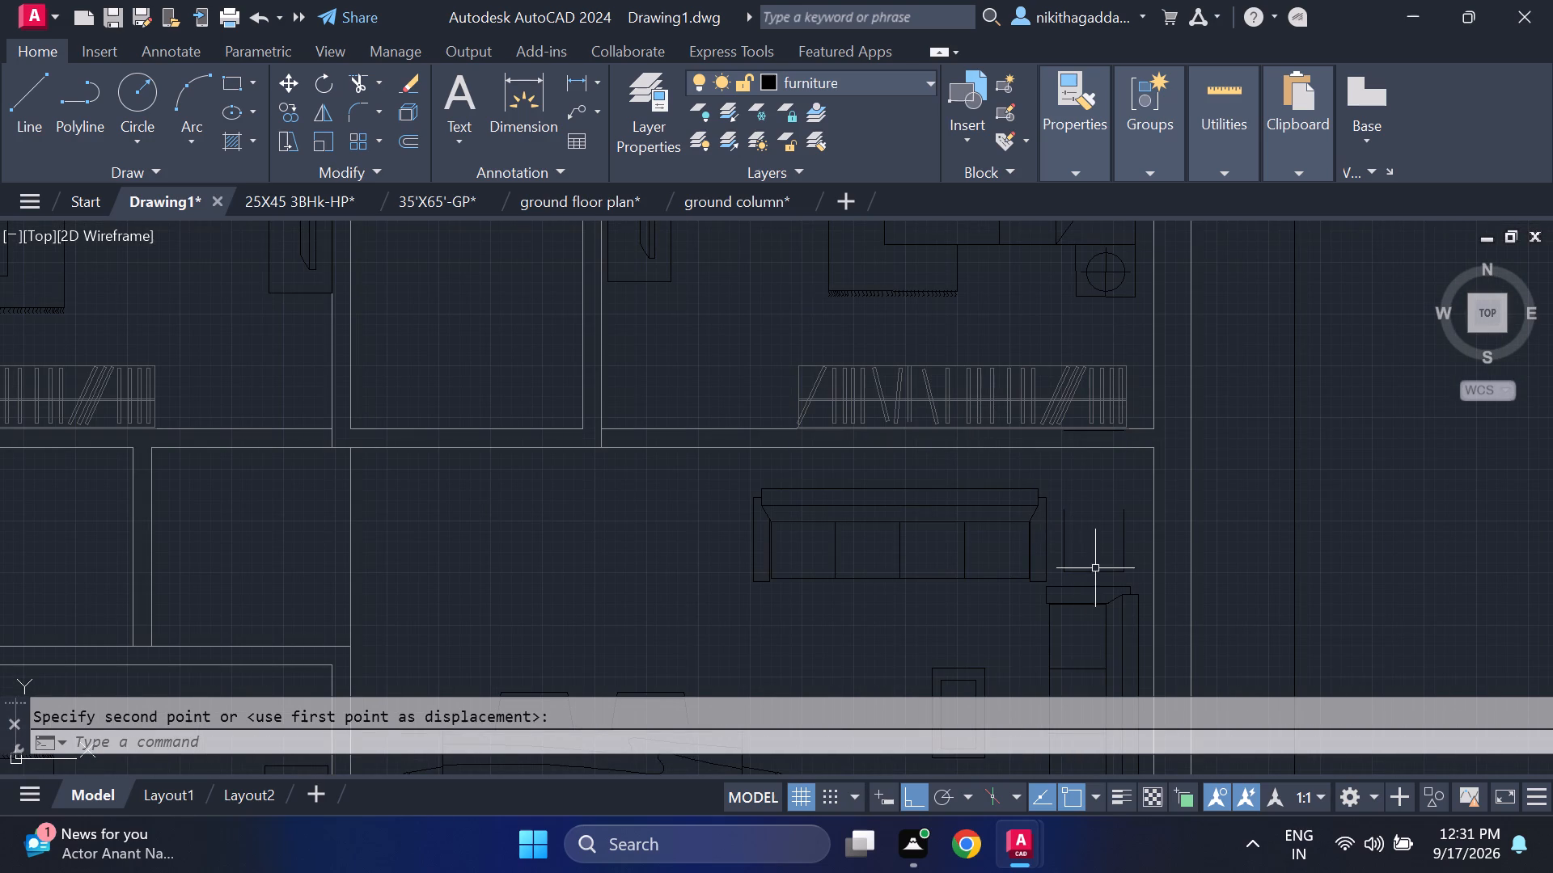
{"action": "middle_click_drag", "start_coordinate": [1076, 551], "coordinate": [935, 444]}
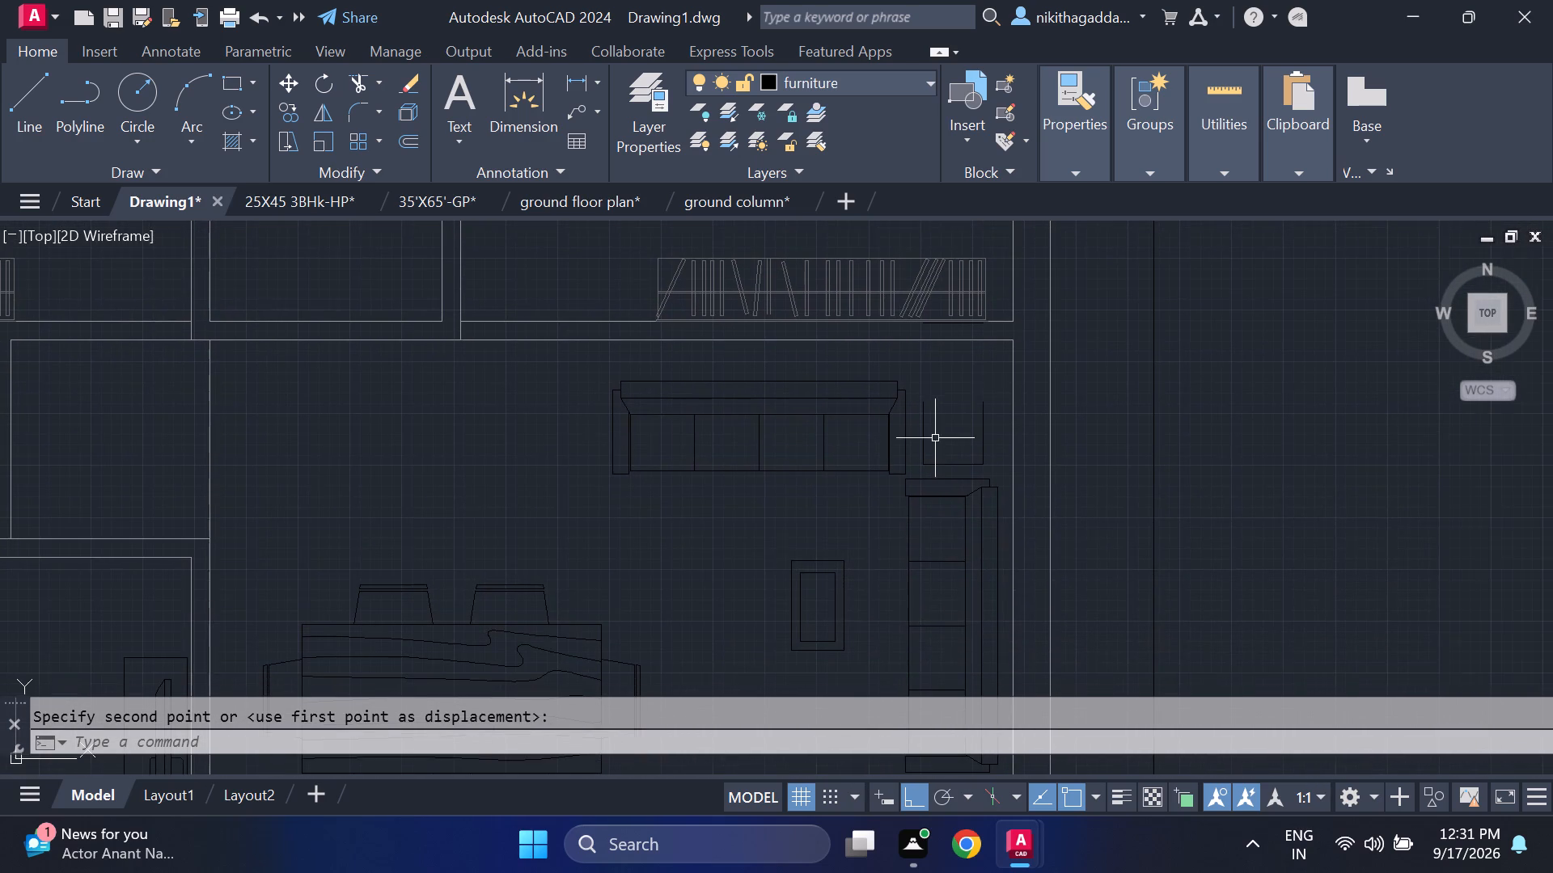
{"action": "scroll", "coordinate": [922, 484], "scroll_direction": "down", "scroll_amount": 2}
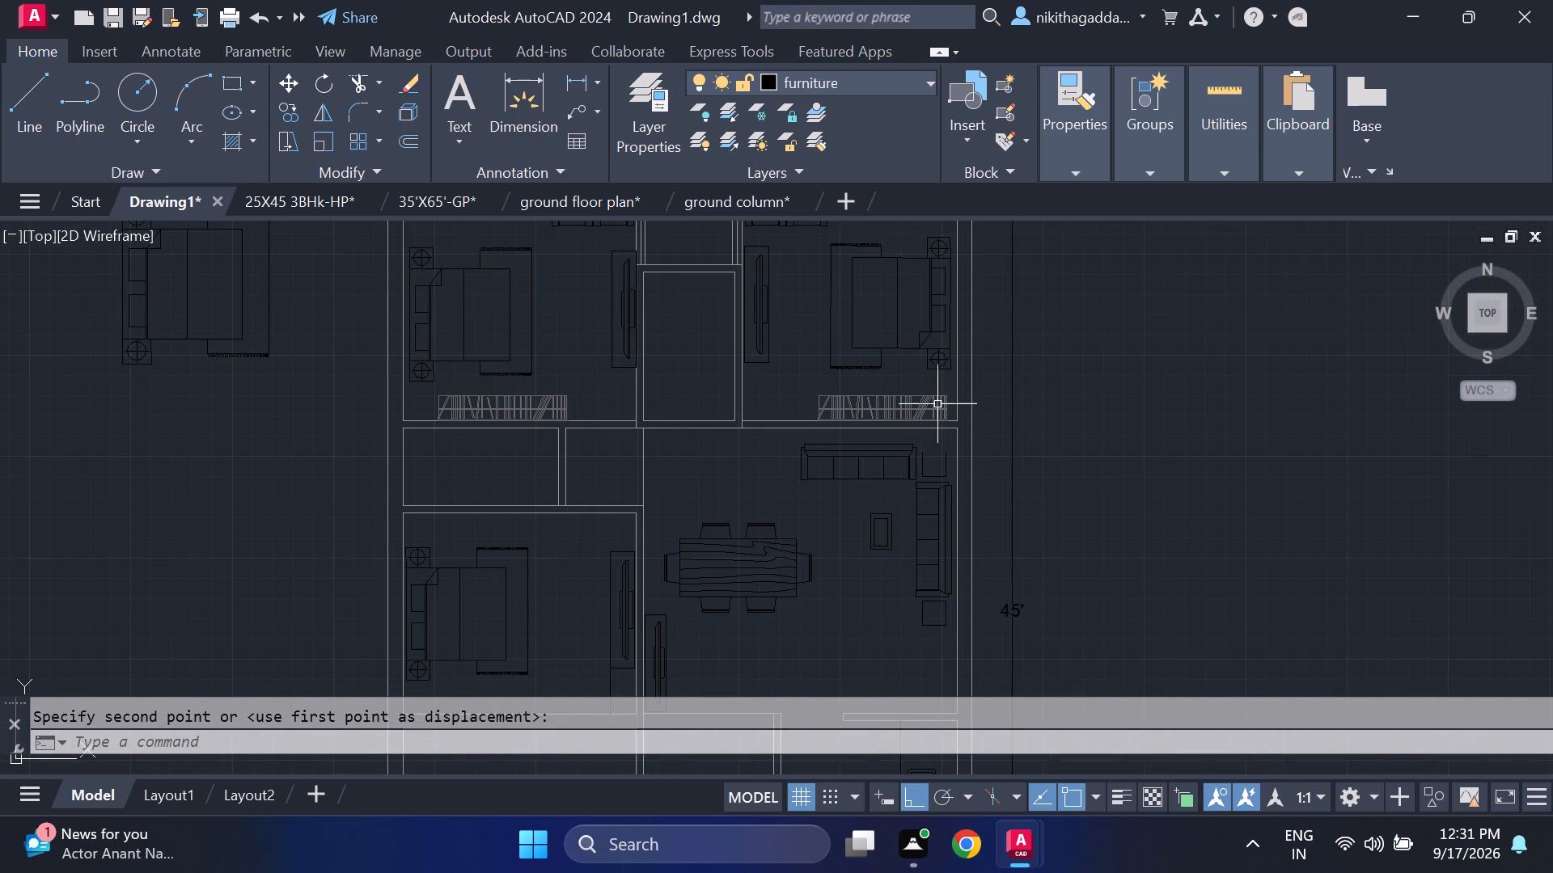
{"action": "scroll", "coordinate": [937, 404], "scroll_direction": "up", "scroll_amount": 1}
{"action": "scroll", "coordinate": [938, 525], "scroll_direction": "up", "scroll_amount": 2}
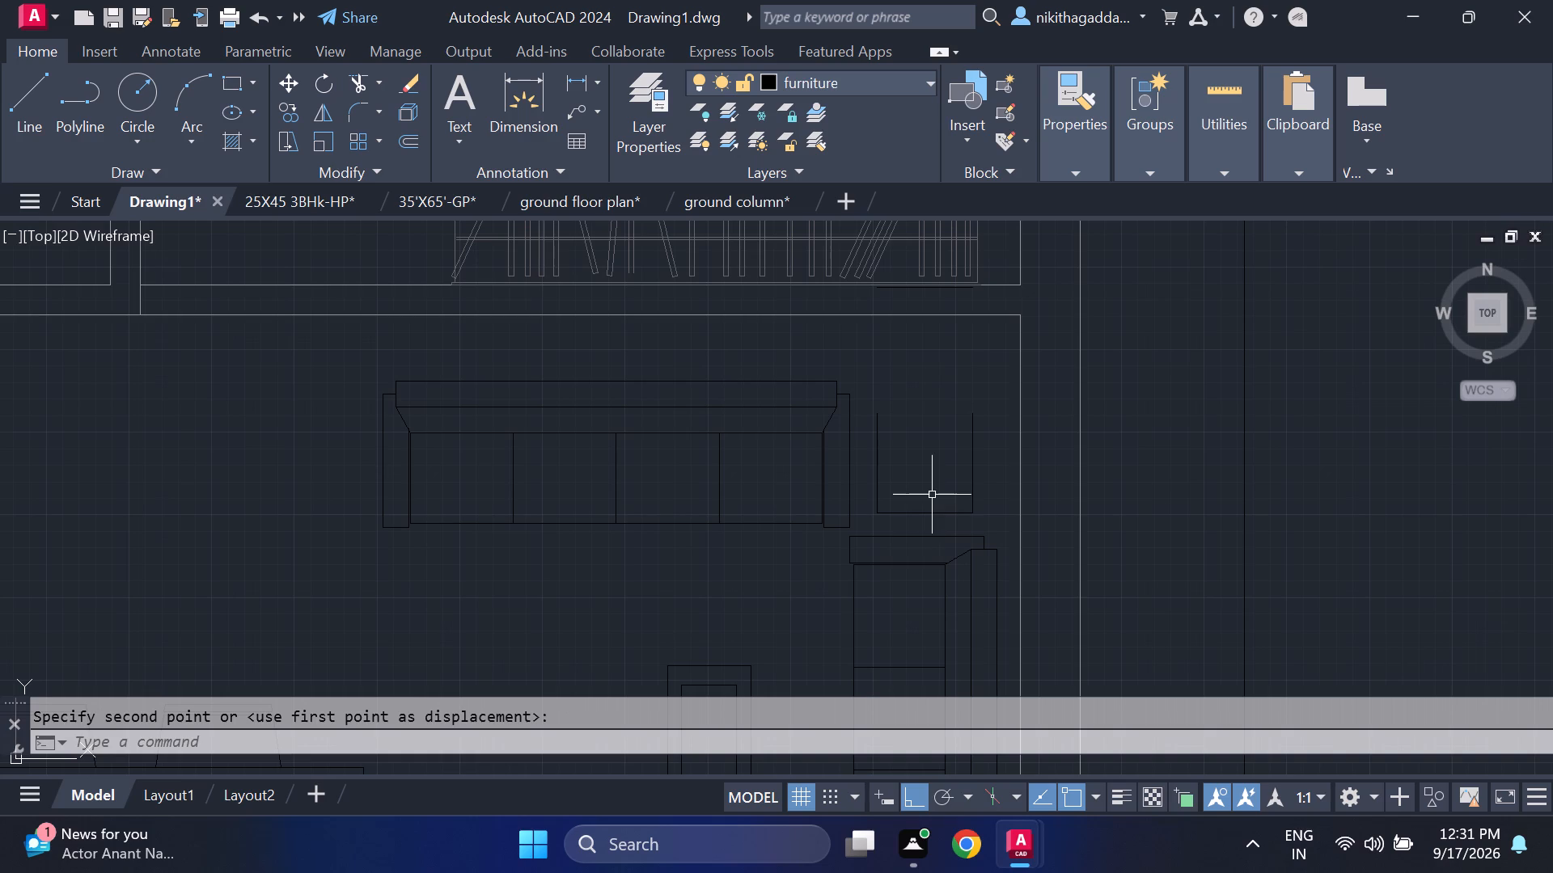
{"action": "key", "text": "l"}
{"action": "key", "text": "Return"}
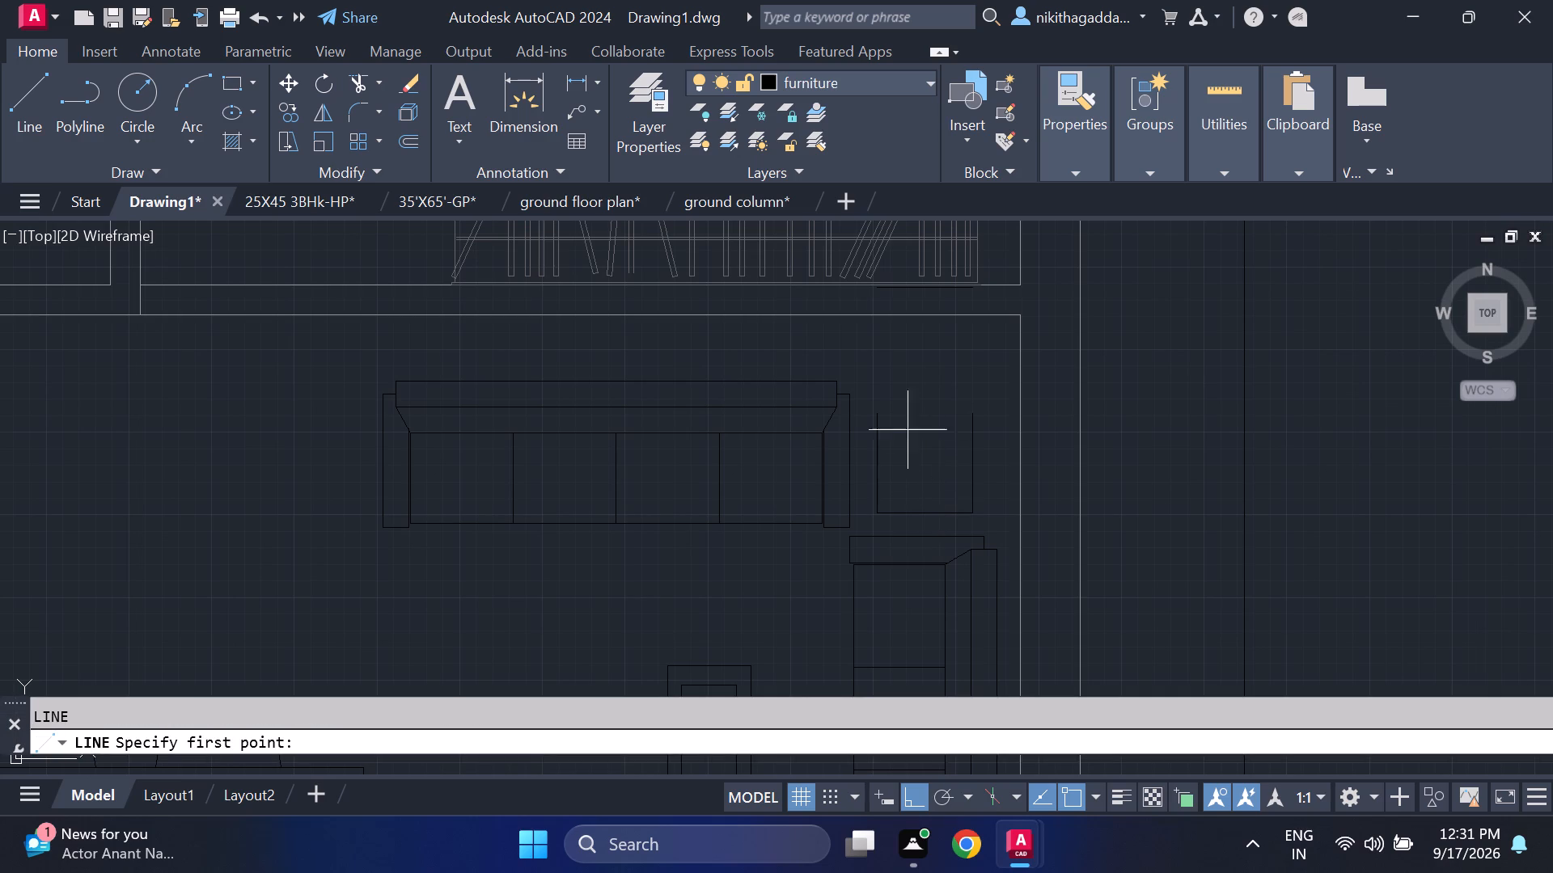
{"action": "left_click", "coordinate": [878, 412]}
{"action": "left_click", "coordinate": [974, 416]}
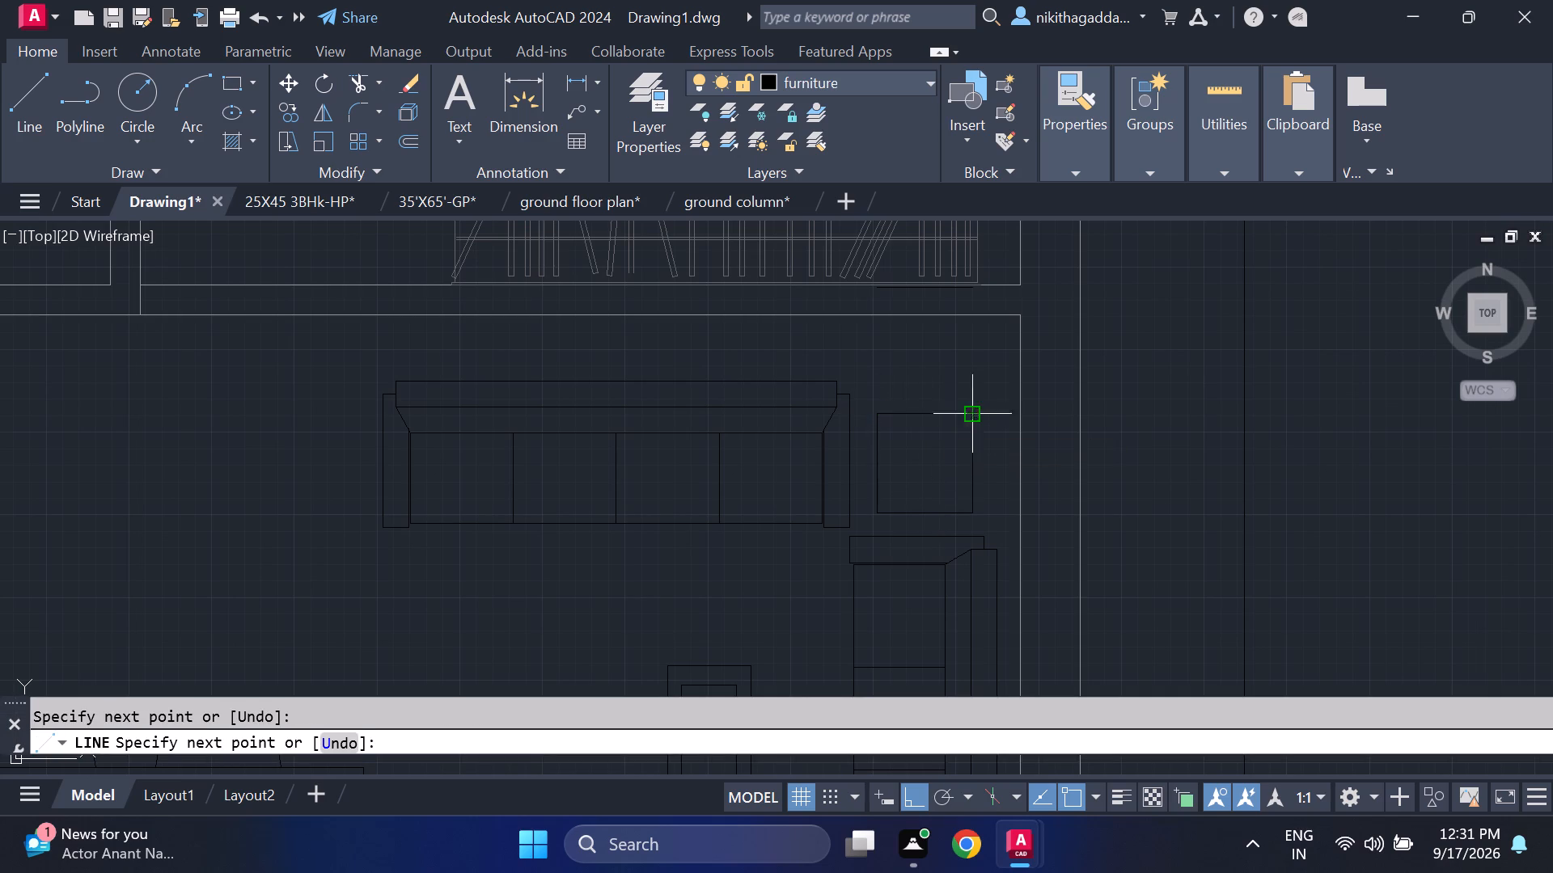
{"action": "key", "text": "Escape"}
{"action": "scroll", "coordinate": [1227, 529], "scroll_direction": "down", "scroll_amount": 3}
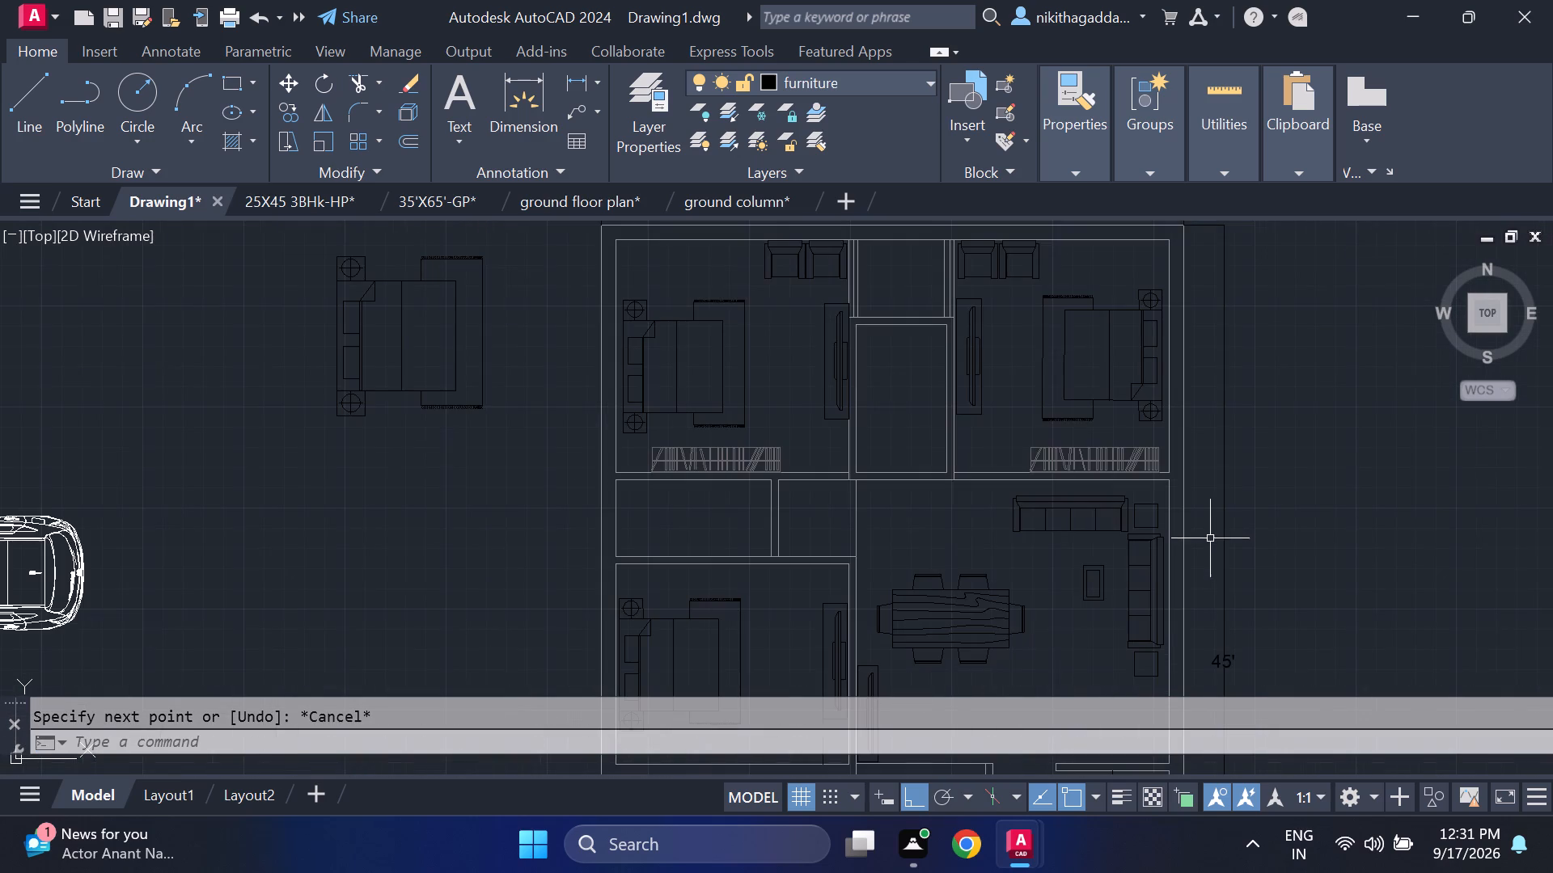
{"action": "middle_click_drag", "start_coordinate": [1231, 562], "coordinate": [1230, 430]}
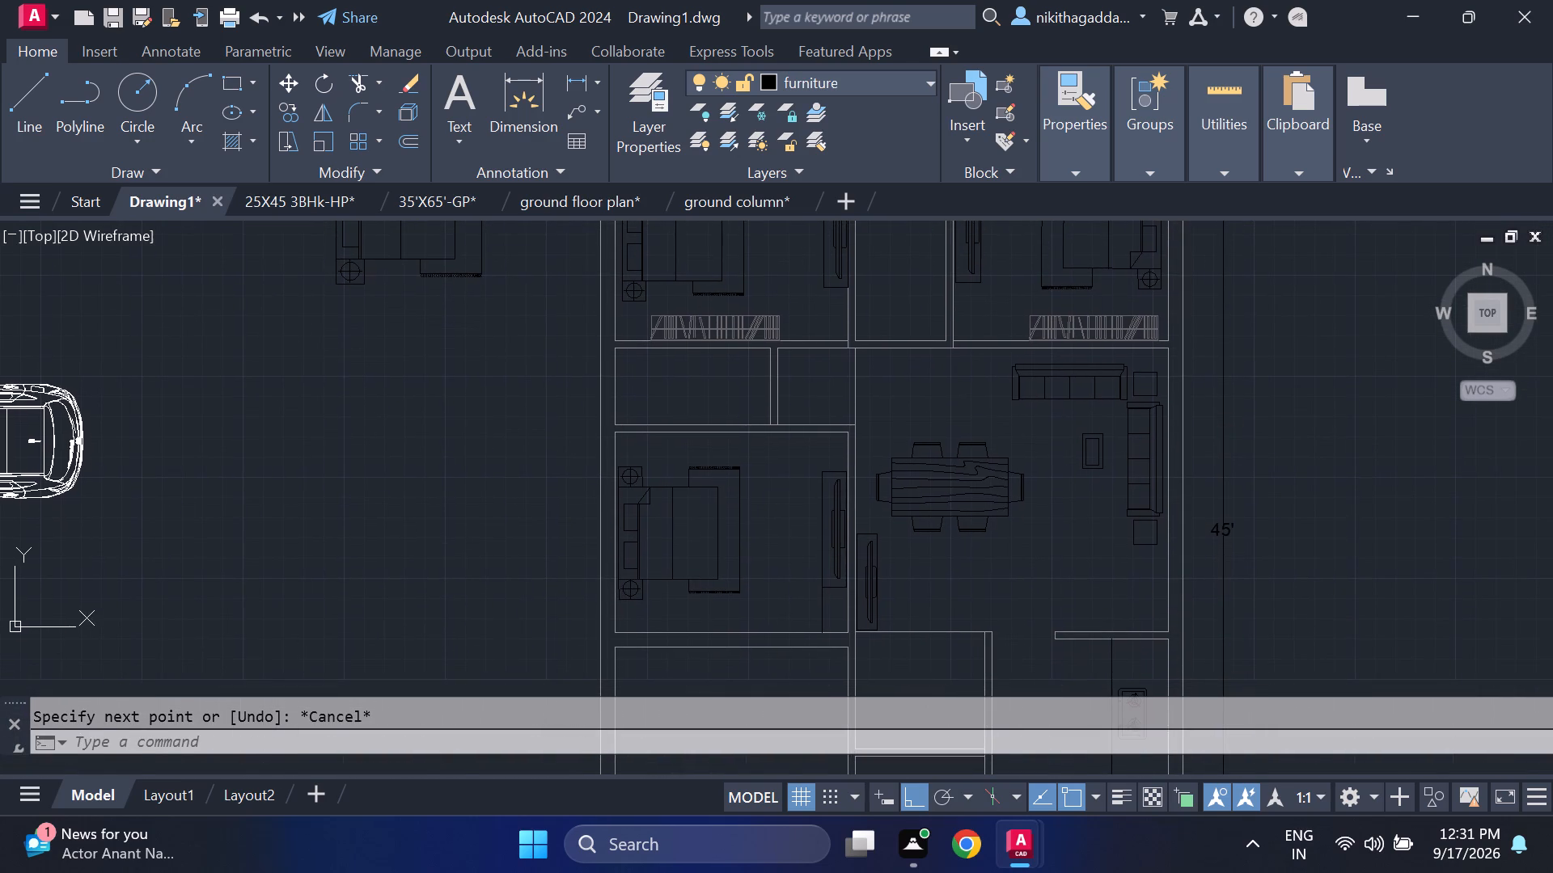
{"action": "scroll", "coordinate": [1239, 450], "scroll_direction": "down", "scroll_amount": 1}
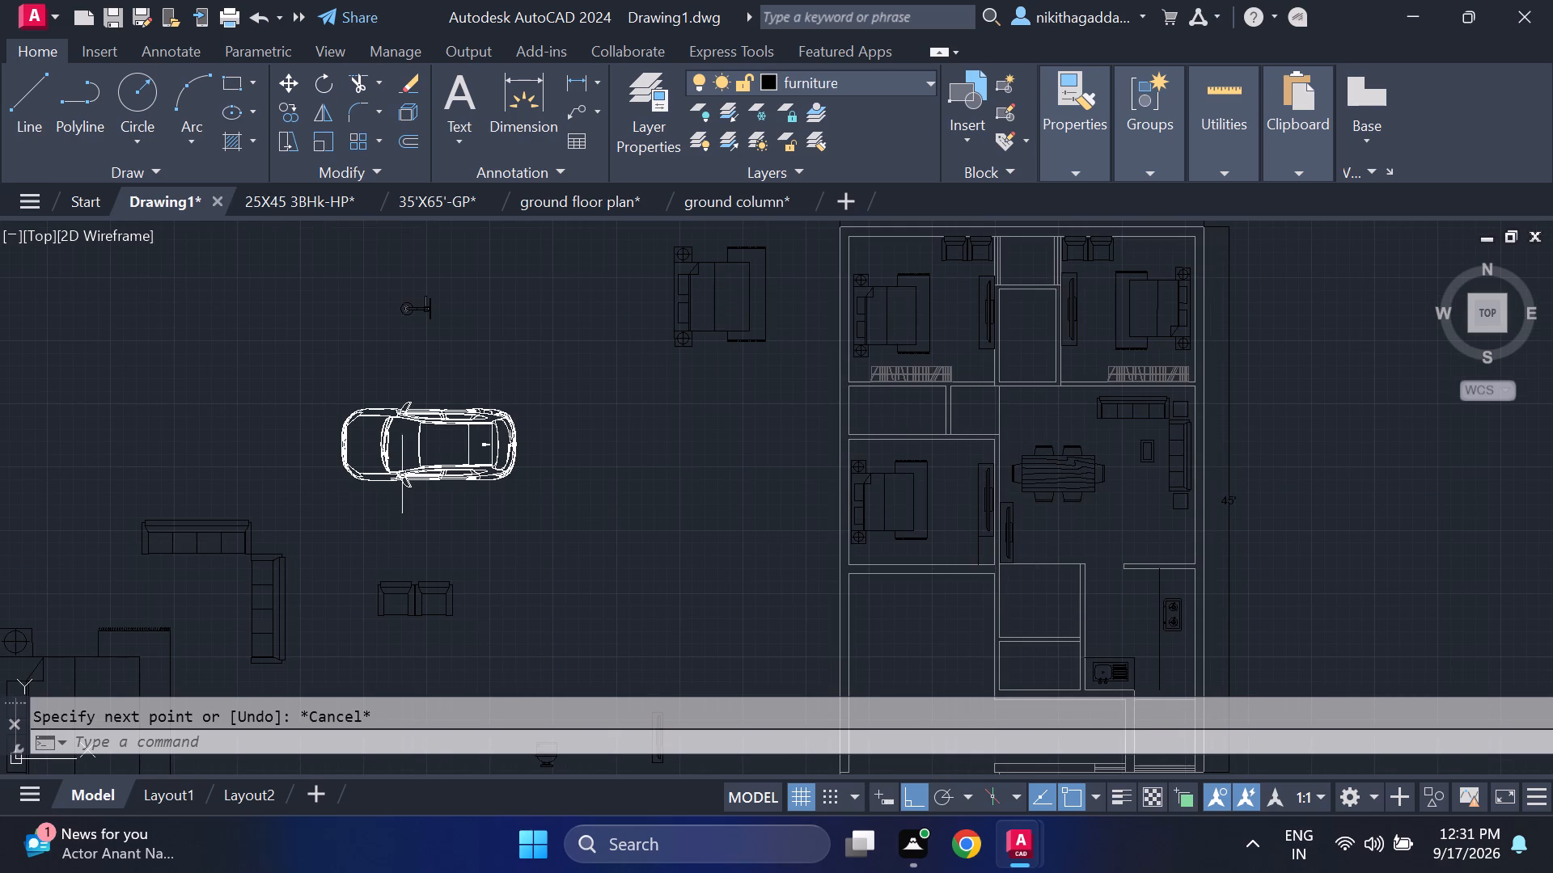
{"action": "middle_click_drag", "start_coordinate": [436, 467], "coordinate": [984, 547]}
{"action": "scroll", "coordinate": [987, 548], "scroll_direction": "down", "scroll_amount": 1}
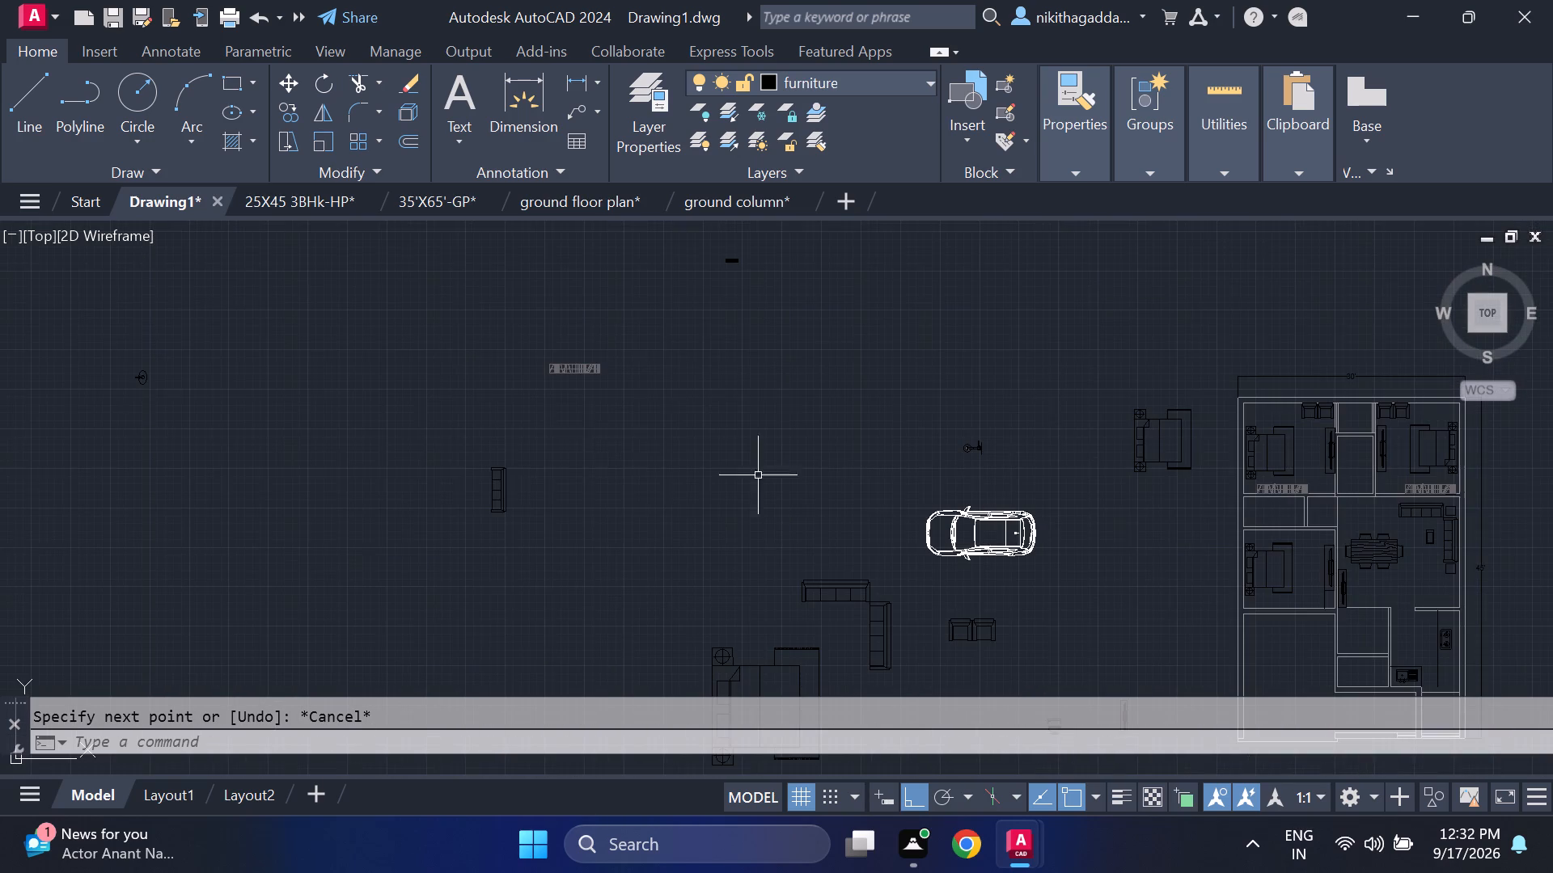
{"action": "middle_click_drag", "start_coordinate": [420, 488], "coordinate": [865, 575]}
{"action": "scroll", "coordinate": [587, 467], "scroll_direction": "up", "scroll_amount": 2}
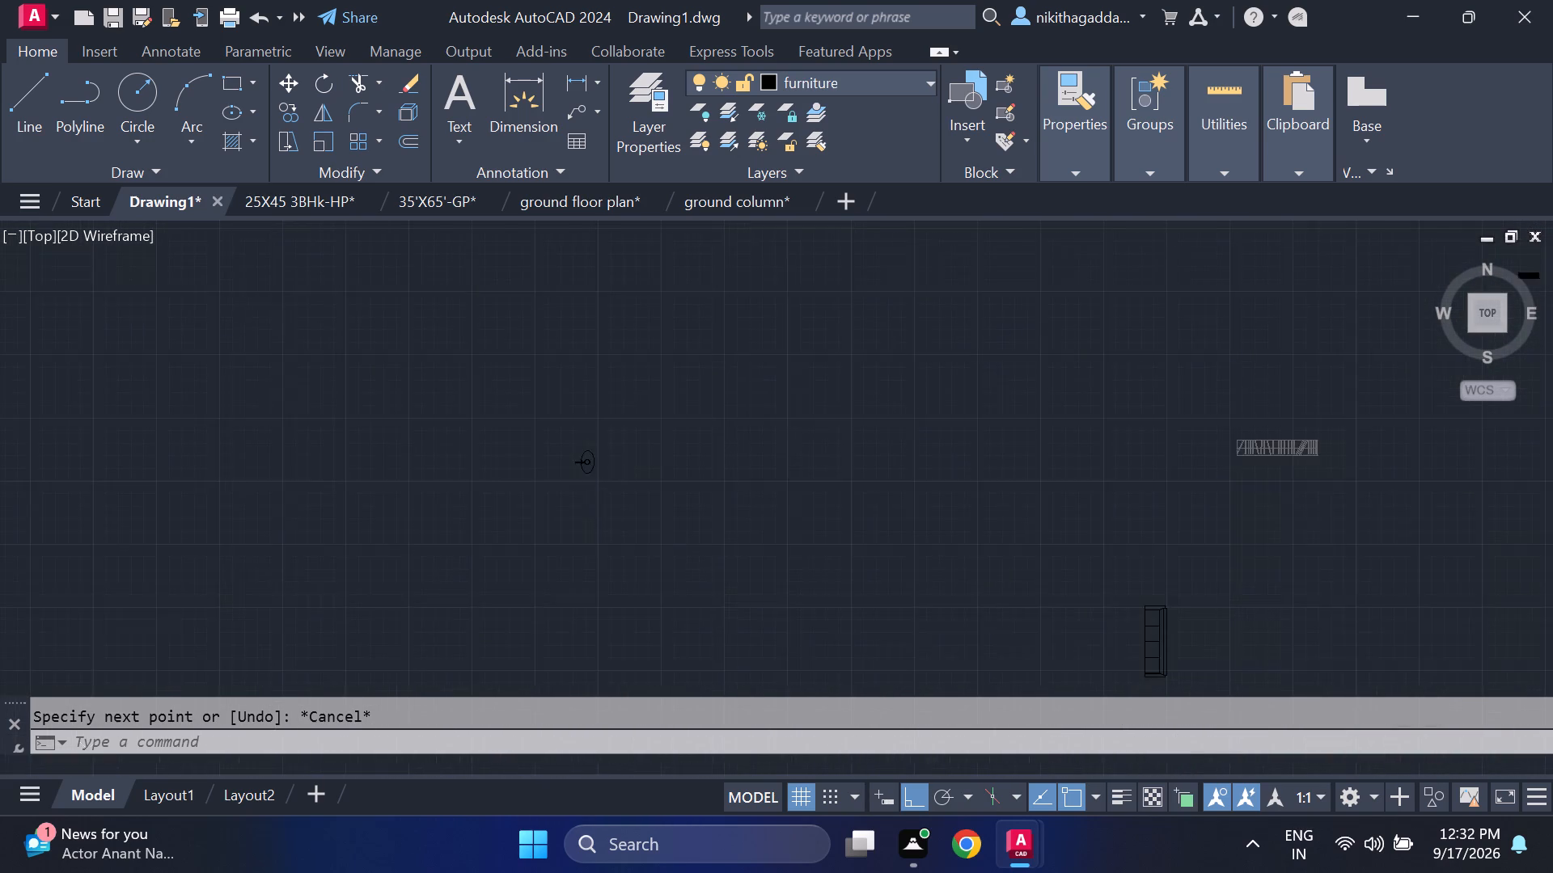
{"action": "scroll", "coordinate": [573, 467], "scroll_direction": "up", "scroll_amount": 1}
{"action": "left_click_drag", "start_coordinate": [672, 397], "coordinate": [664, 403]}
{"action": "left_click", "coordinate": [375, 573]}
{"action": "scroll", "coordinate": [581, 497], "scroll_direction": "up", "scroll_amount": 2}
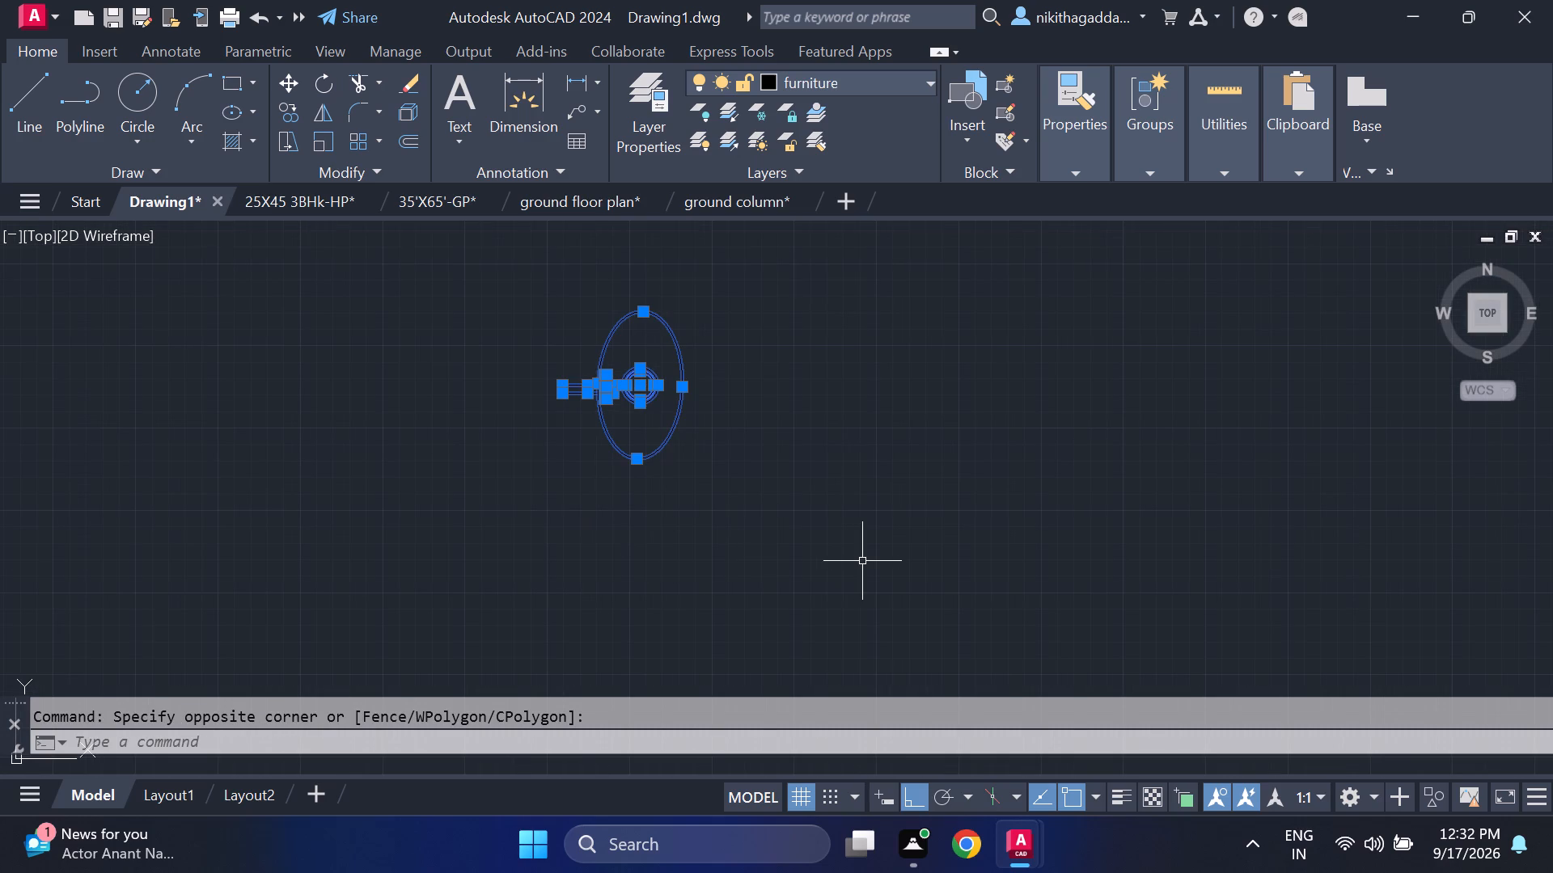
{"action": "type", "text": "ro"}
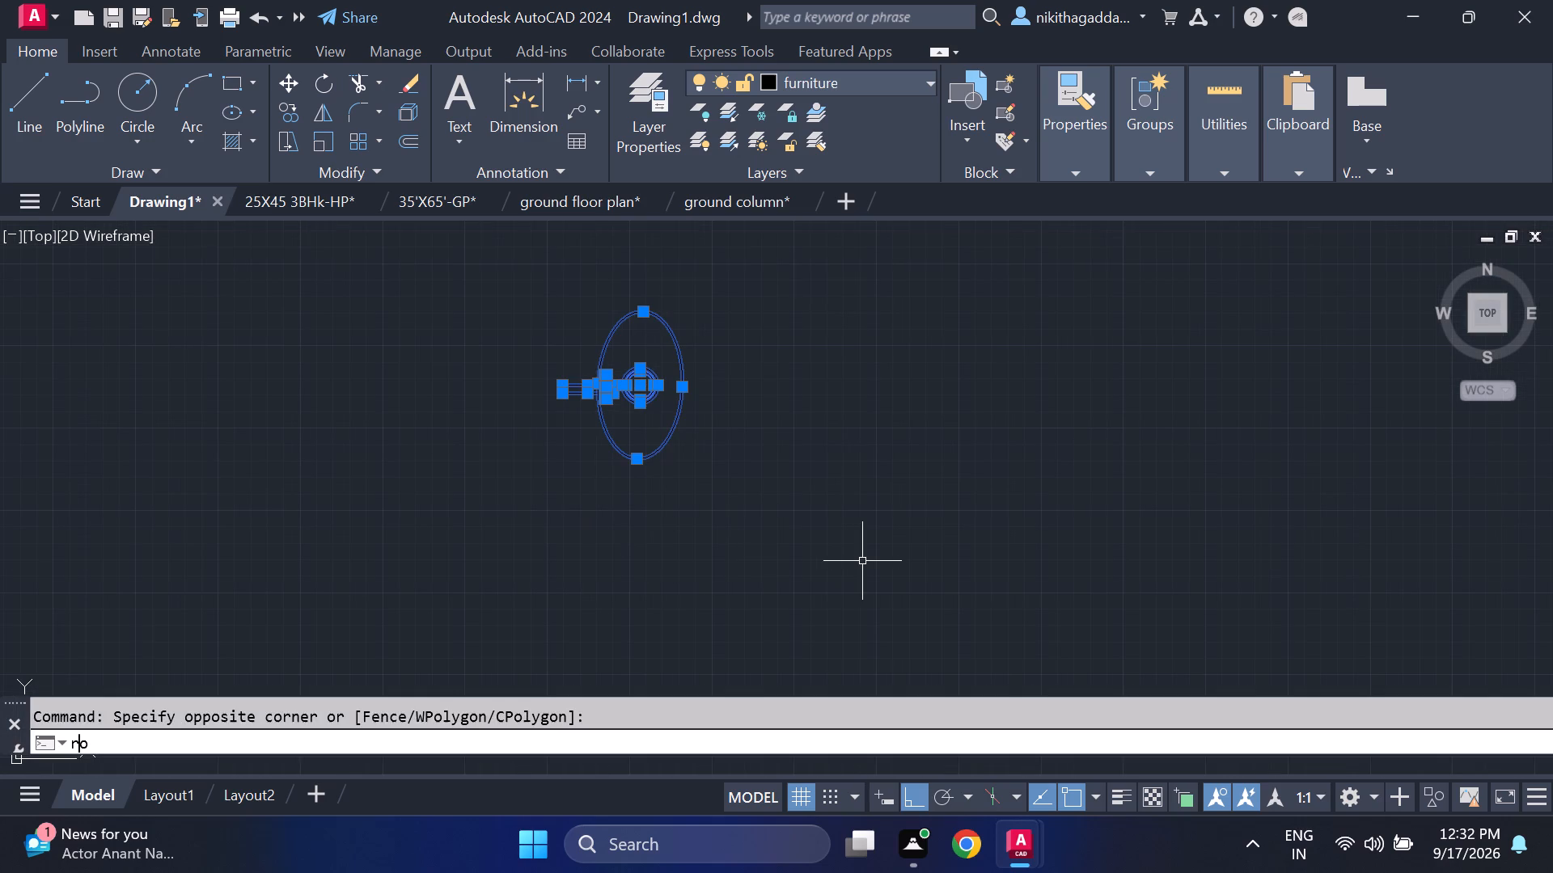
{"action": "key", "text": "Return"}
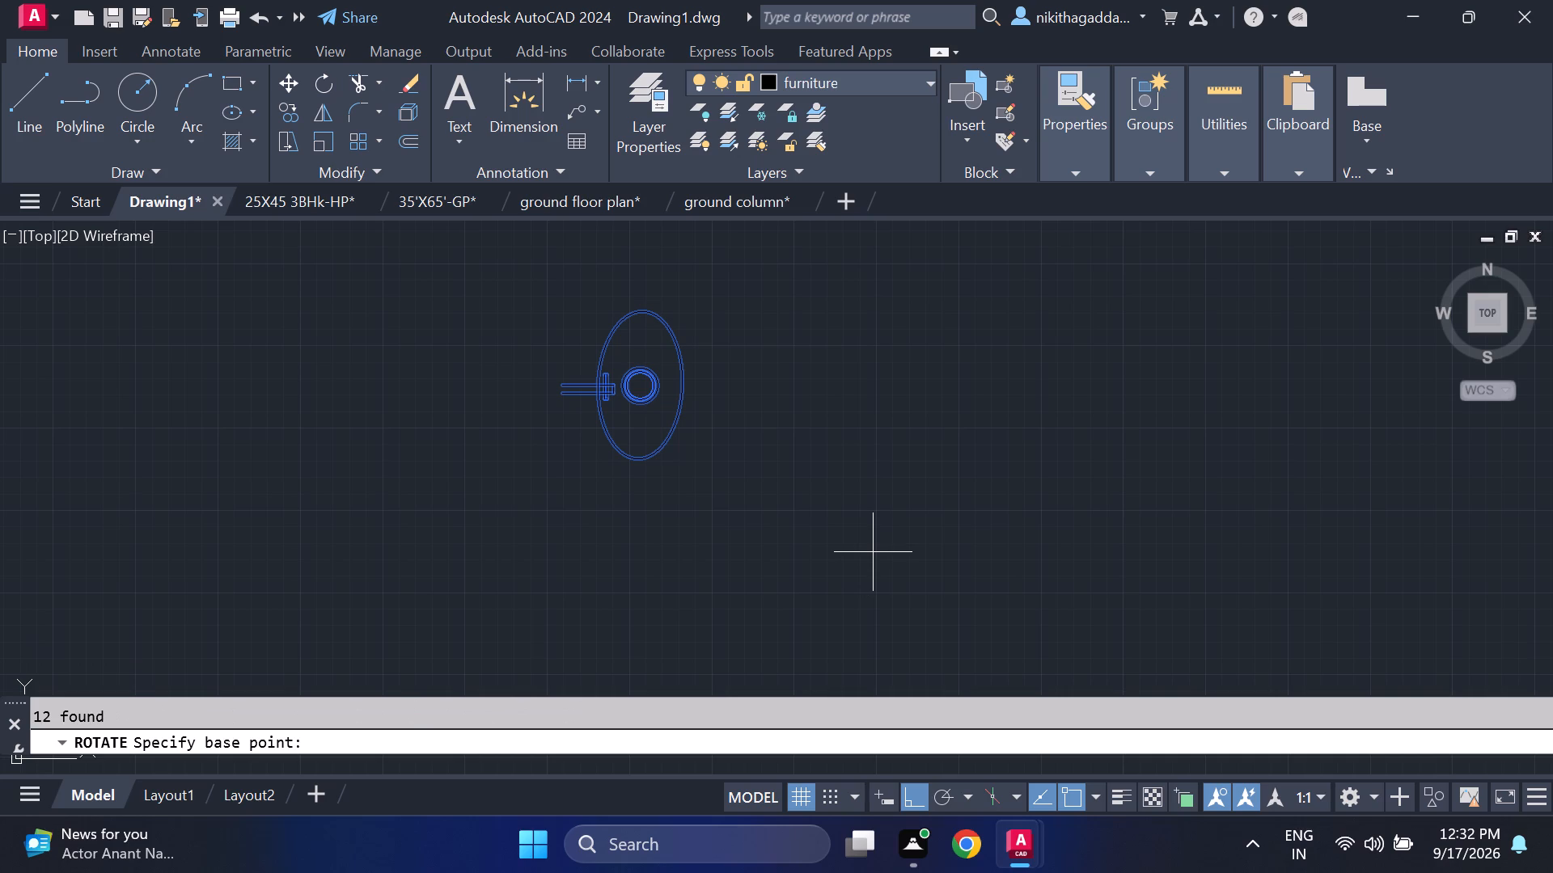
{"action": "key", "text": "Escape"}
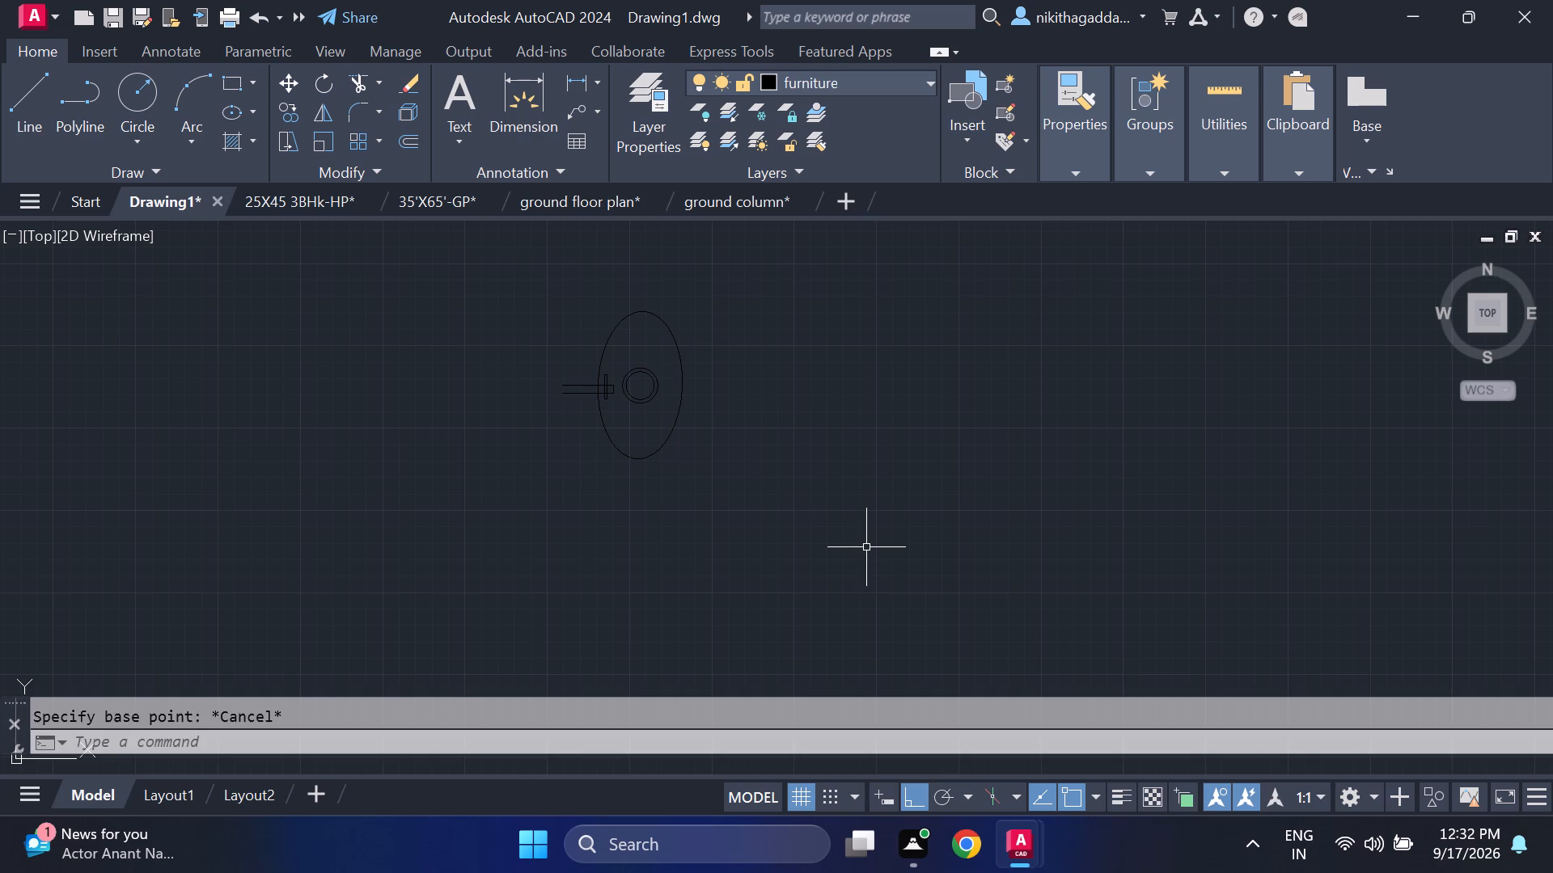
Copy the loose oval washbasin from its drain centre, placing the copy about 3'-8" horizontally to the right of the original.
{"action": "type", "text": "co"}
{"action": "key", "text": "Return"}
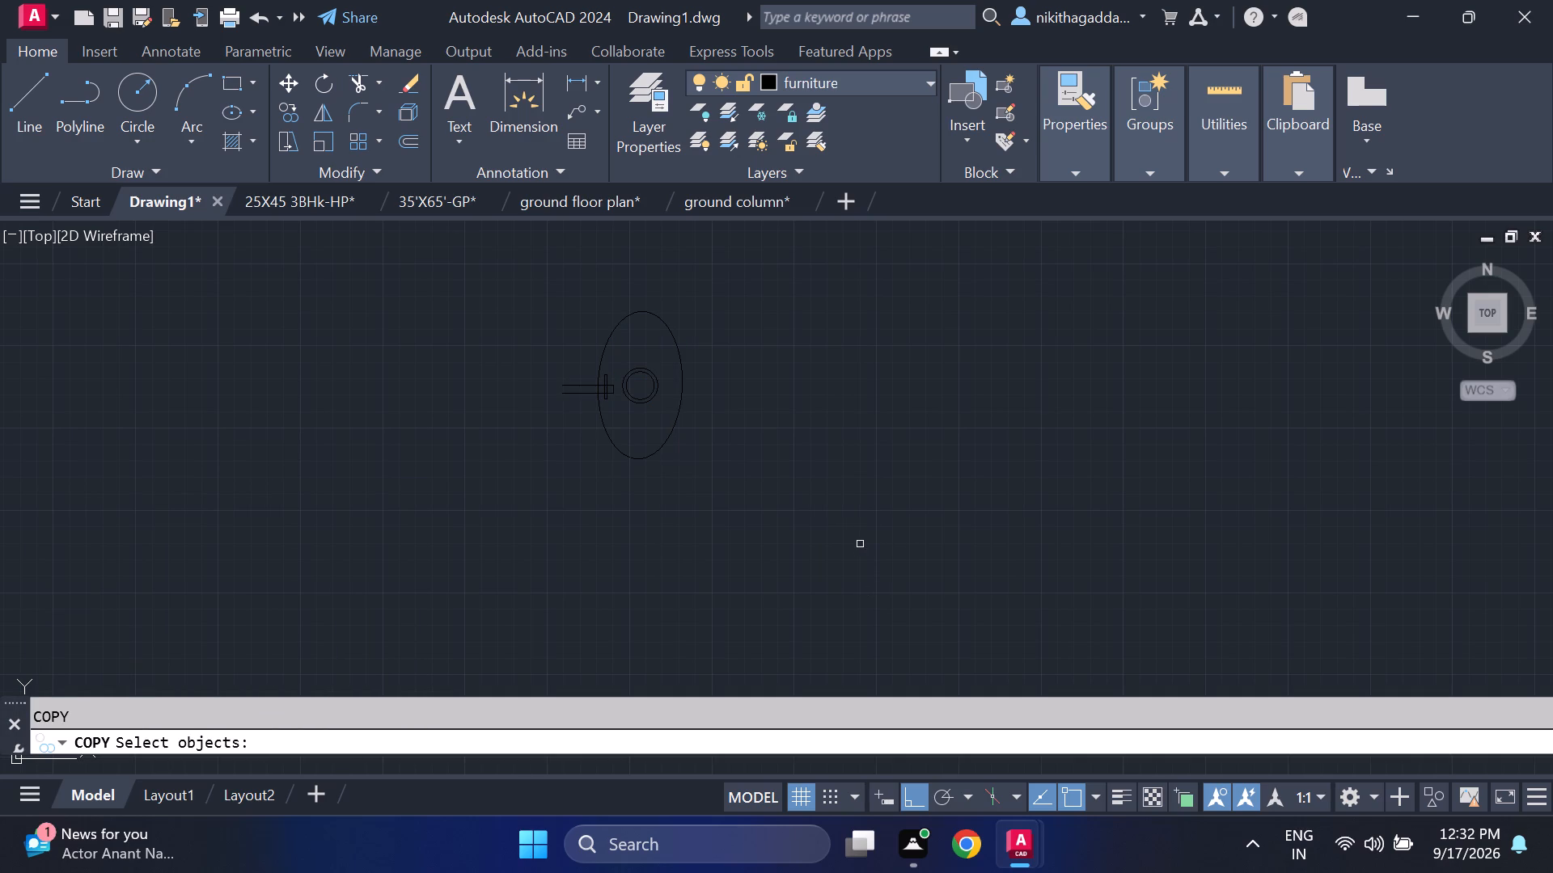
{"action": "left_click", "coordinate": [743, 310]}
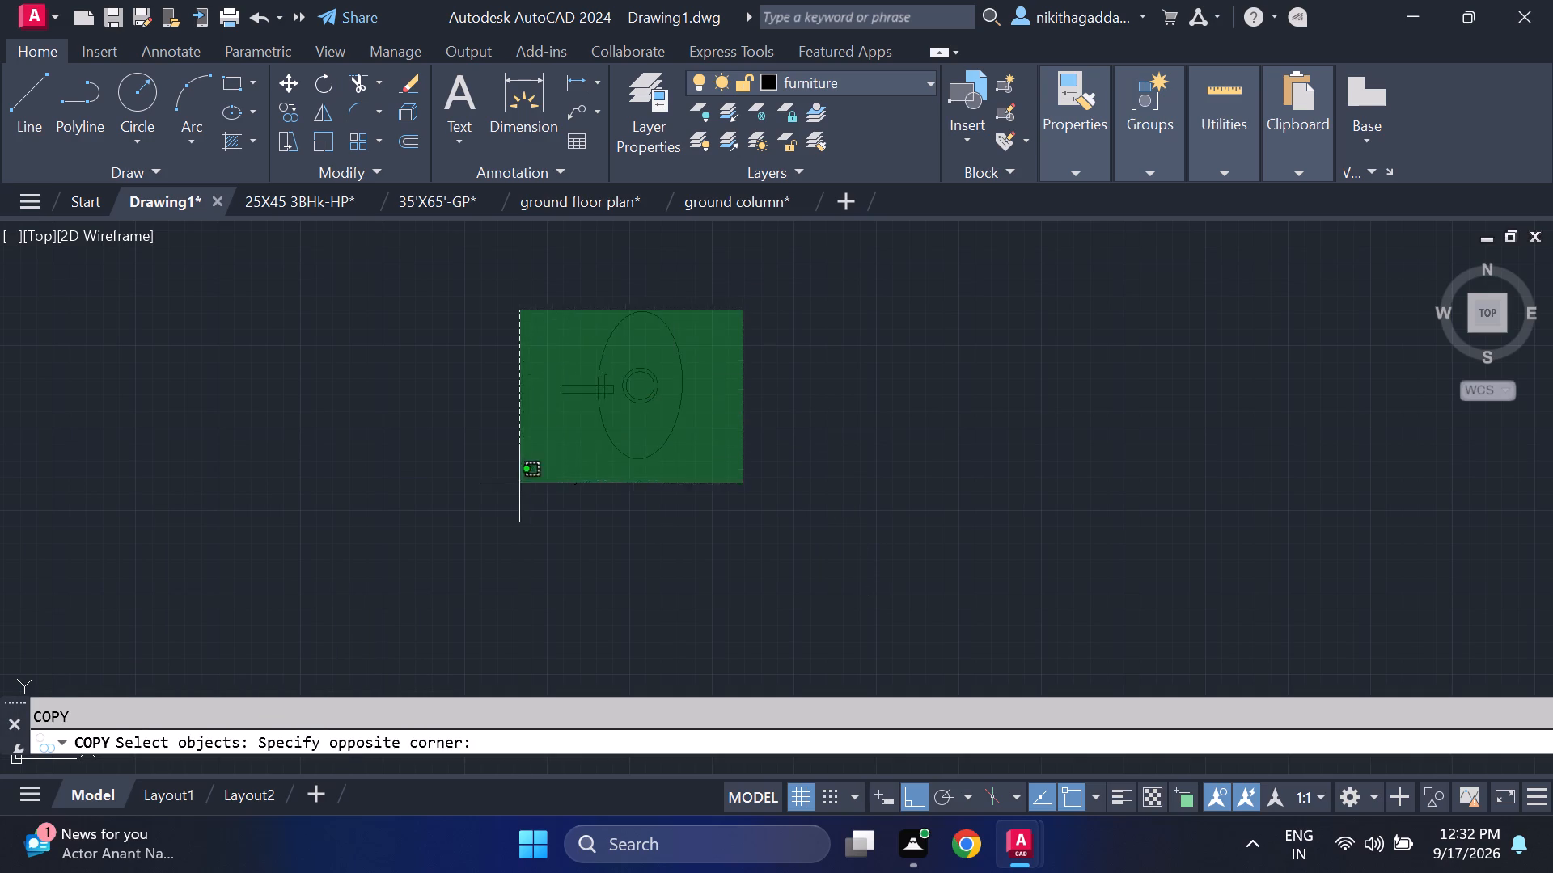
{"action": "left_click", "coordinate": [519, 483]}
{"action": "key", "text": "Return"}
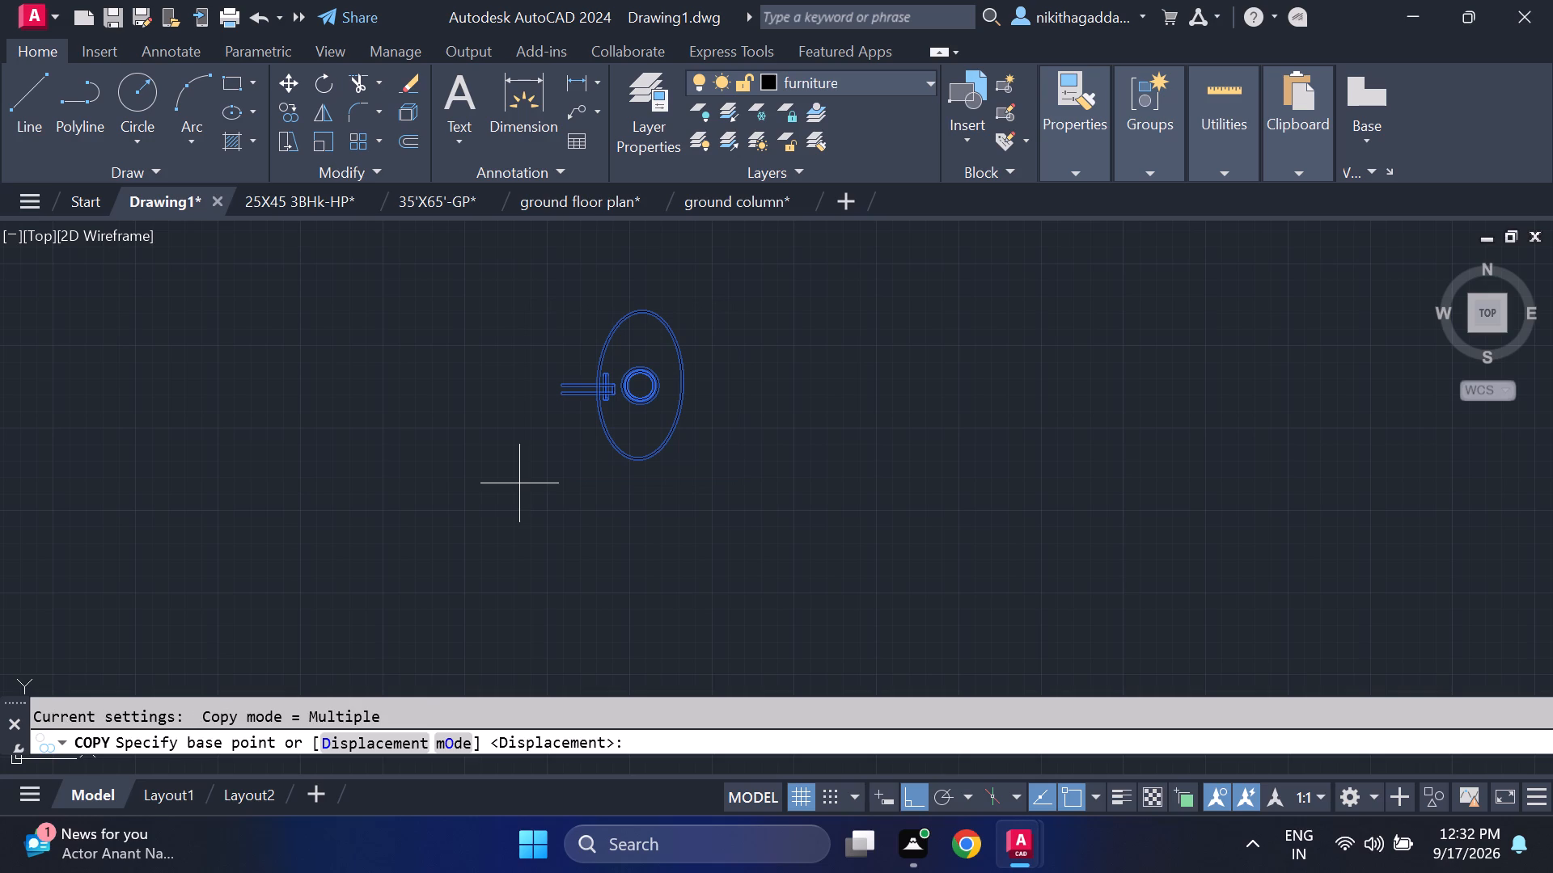
{"action": "left_click", "coordinate": [645, 386]}
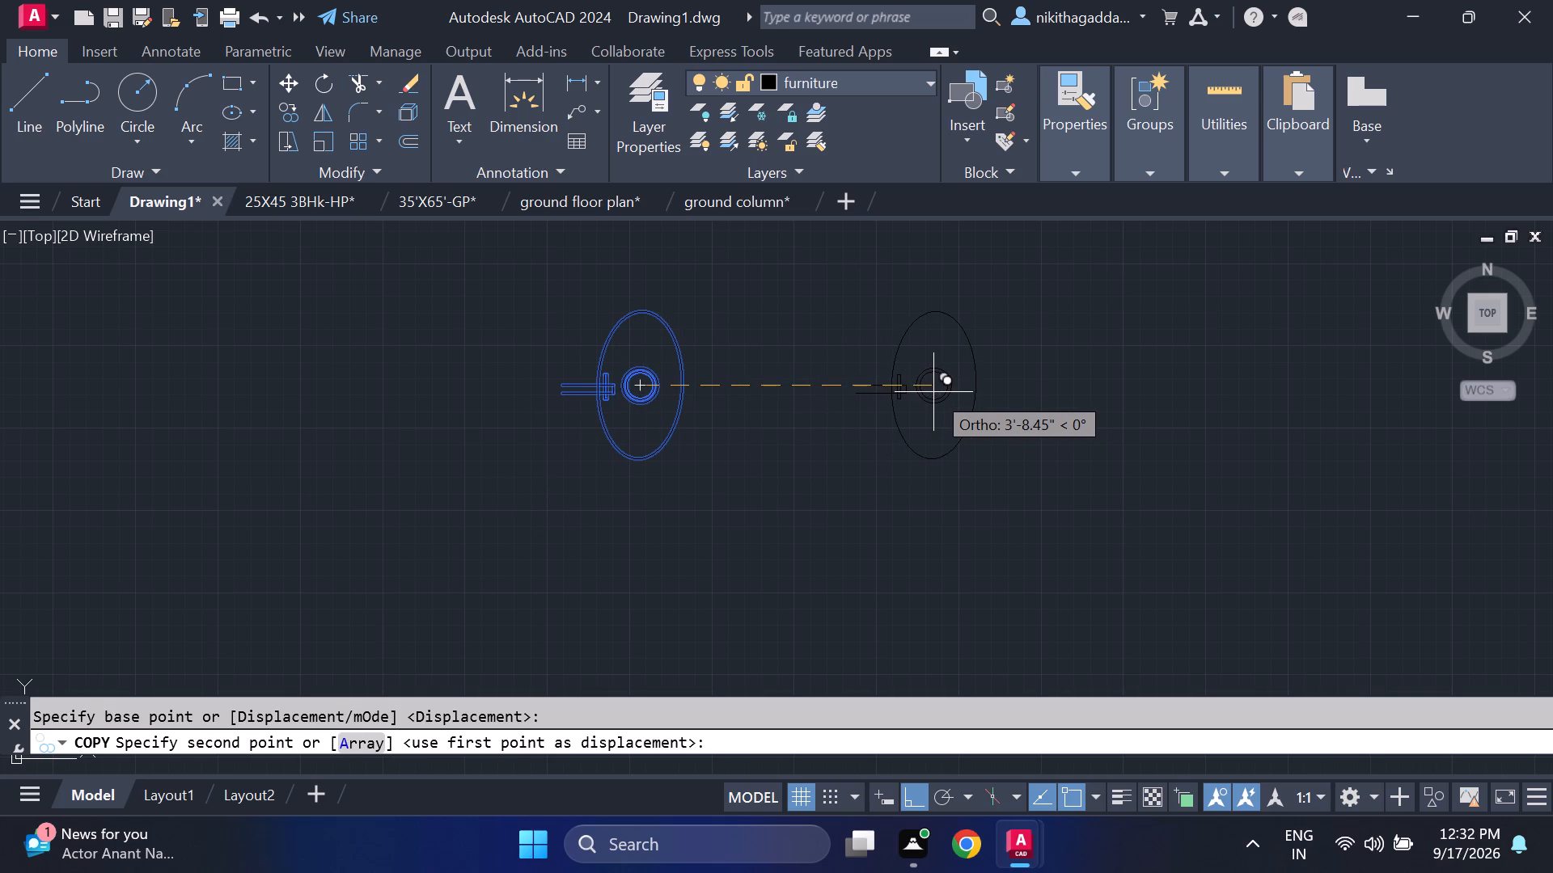
{"action": "left_click", "coordinate": [933, 392]}
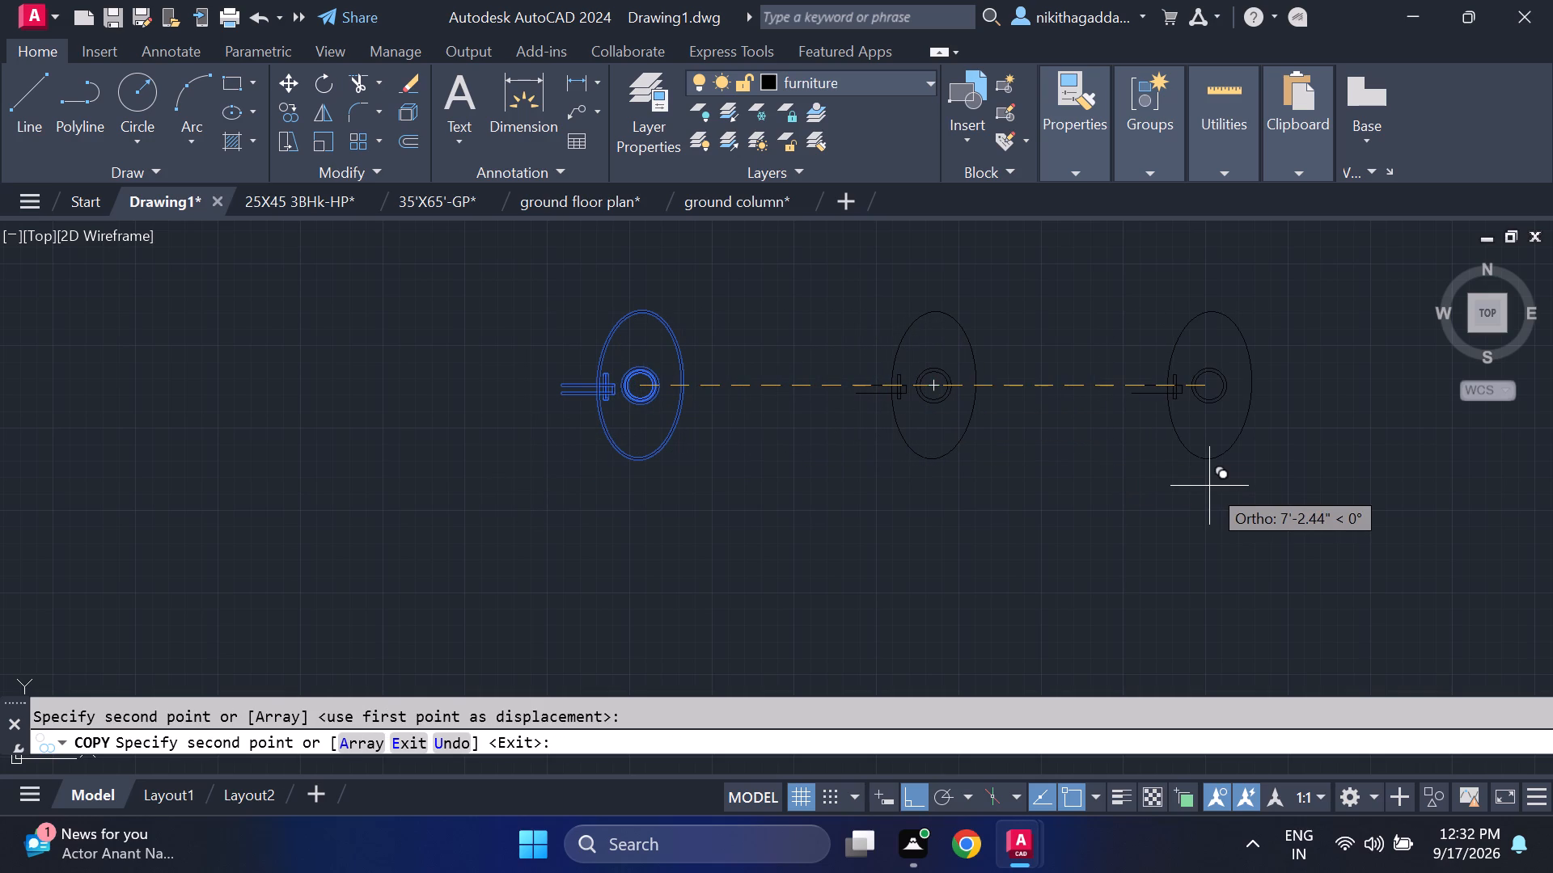
Rotate the copied oval washbasin 270° about its drain centre, with its tap pointing up.
{"action": "key", "text": "Escape"}
{"action": "left_click", "coordinate": [1107, 289]}
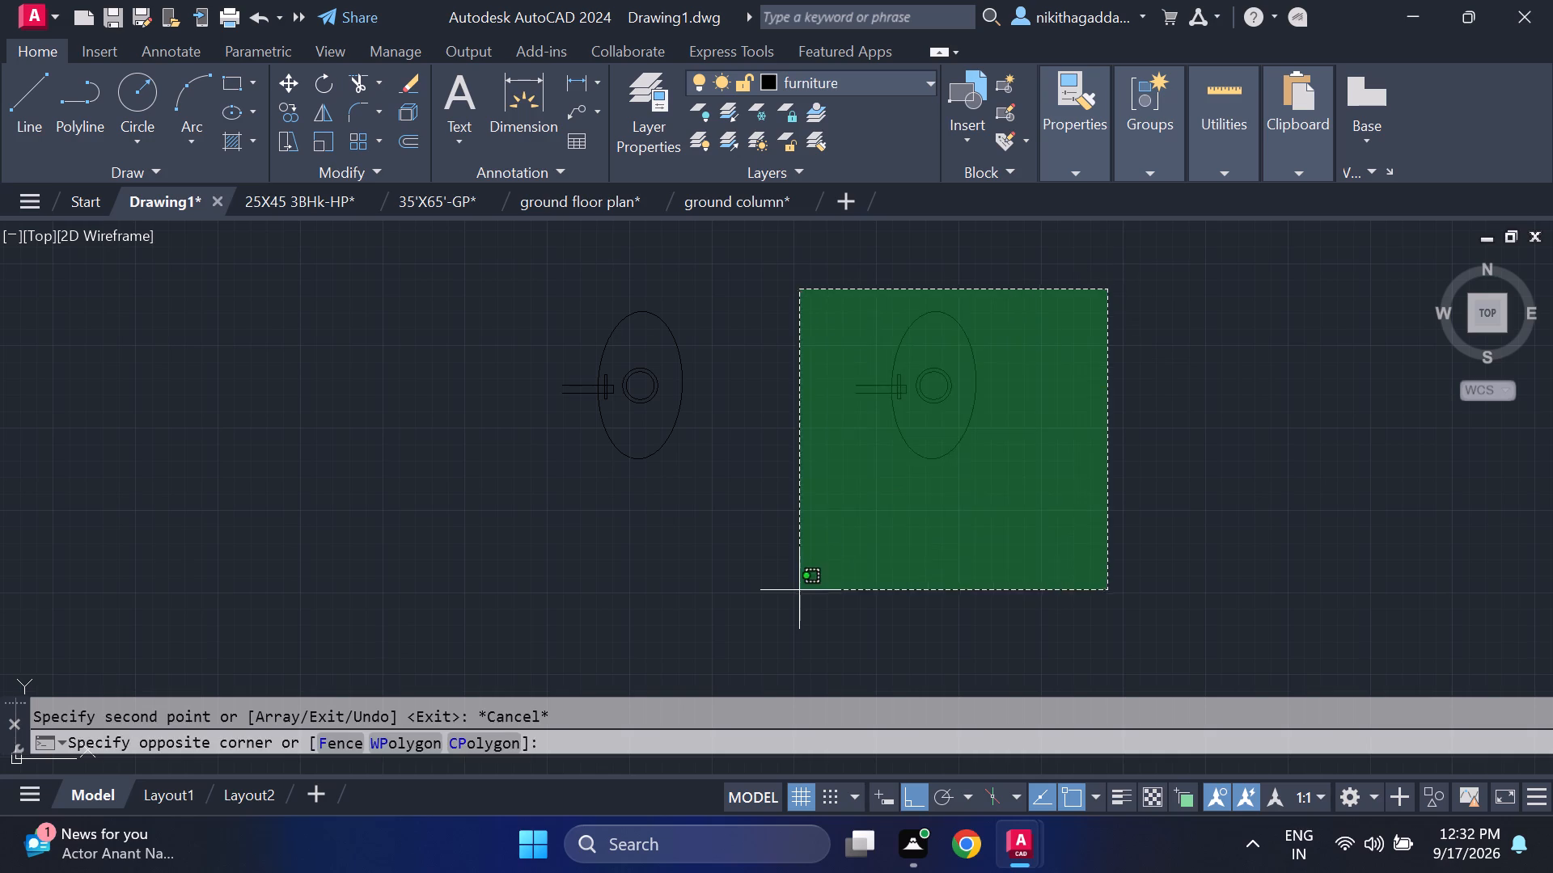
{"action": "left_click", "coordinate": [799, 590]}
{"action": "type", "text": "ro"}
{"action": "key", "text": "Return"}
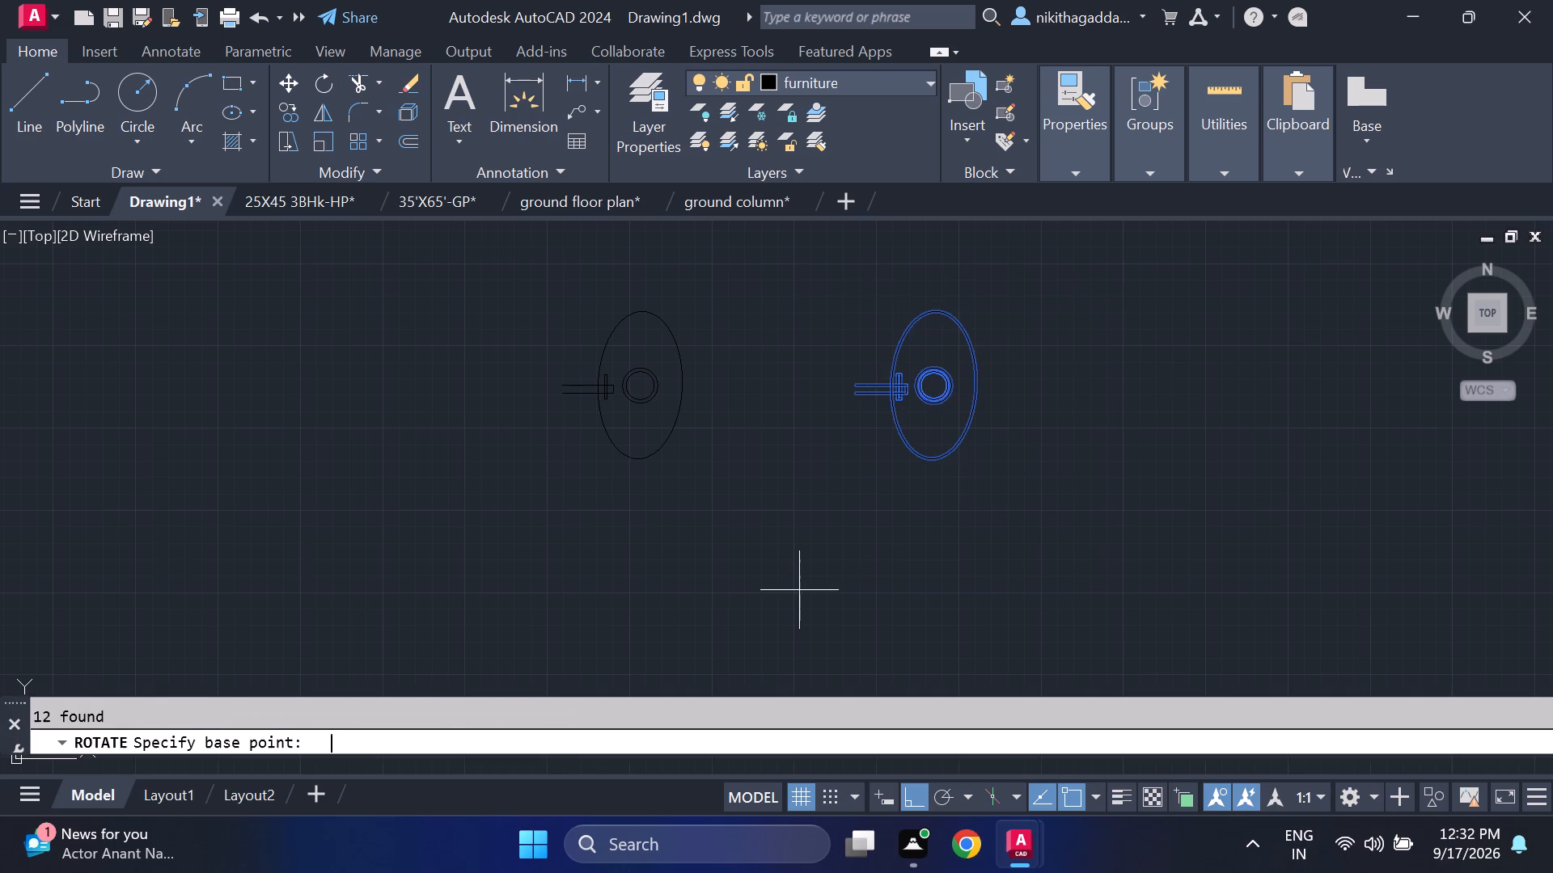
{"action": "left_click", "coordinate": [933, 386]}
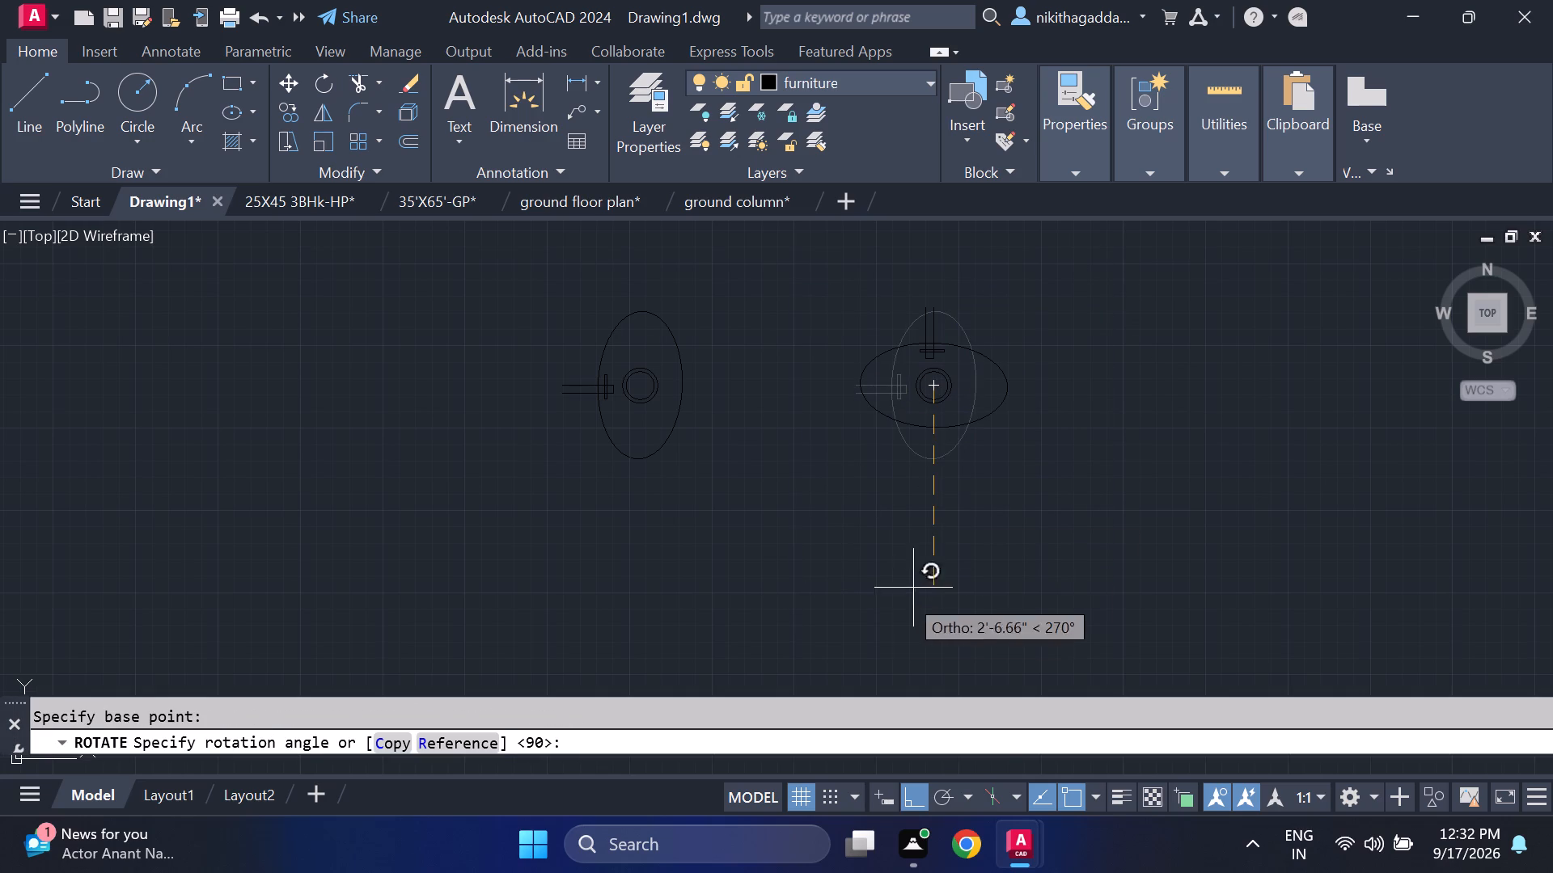
{"action": "left_click", "coordinate": [855, 614]}
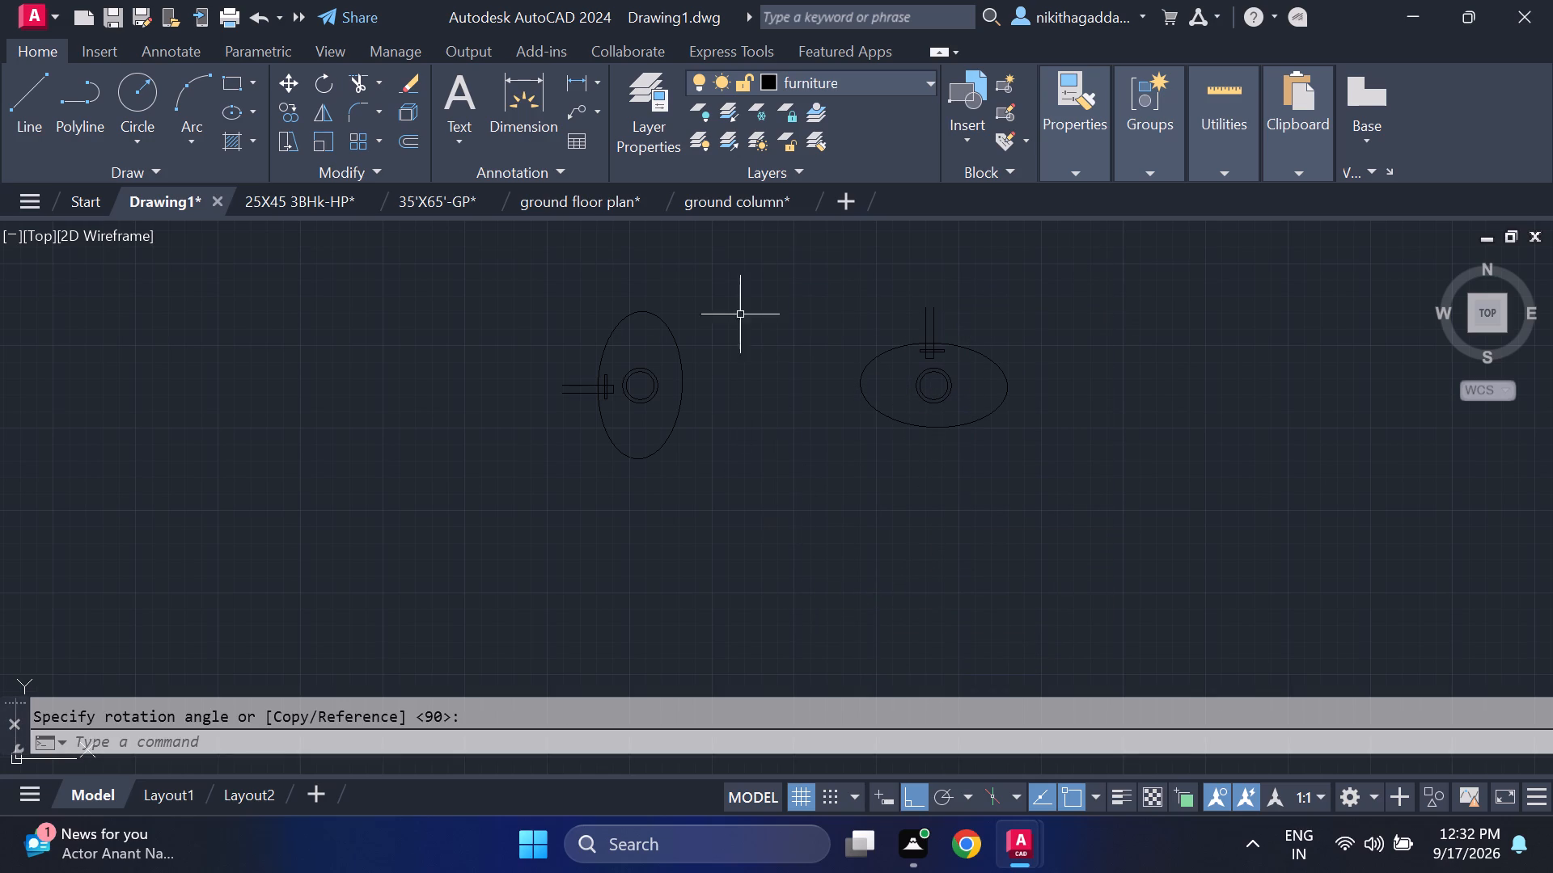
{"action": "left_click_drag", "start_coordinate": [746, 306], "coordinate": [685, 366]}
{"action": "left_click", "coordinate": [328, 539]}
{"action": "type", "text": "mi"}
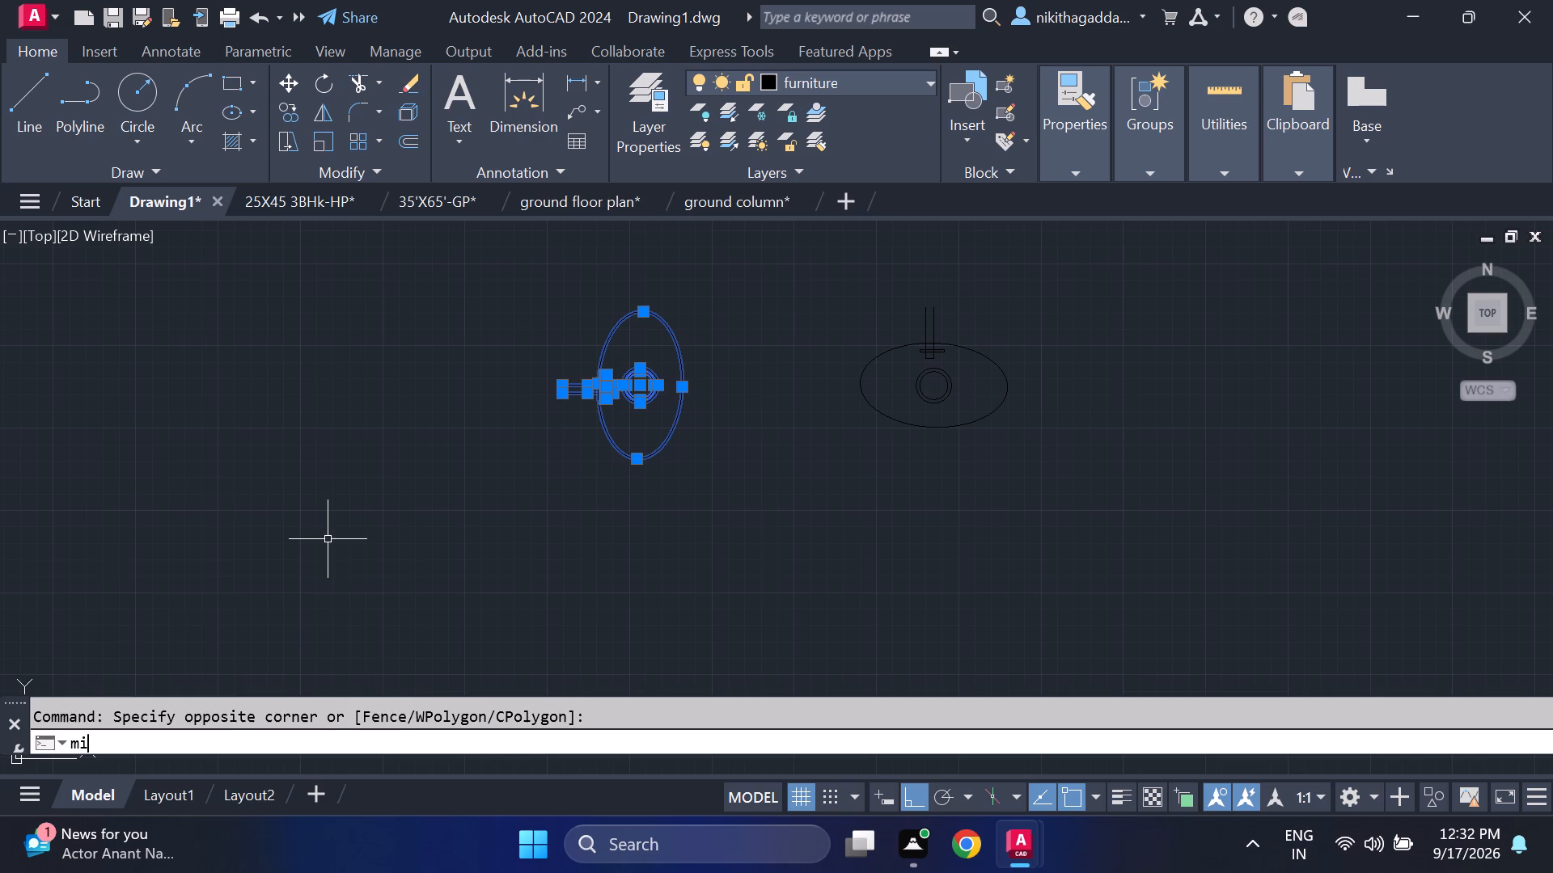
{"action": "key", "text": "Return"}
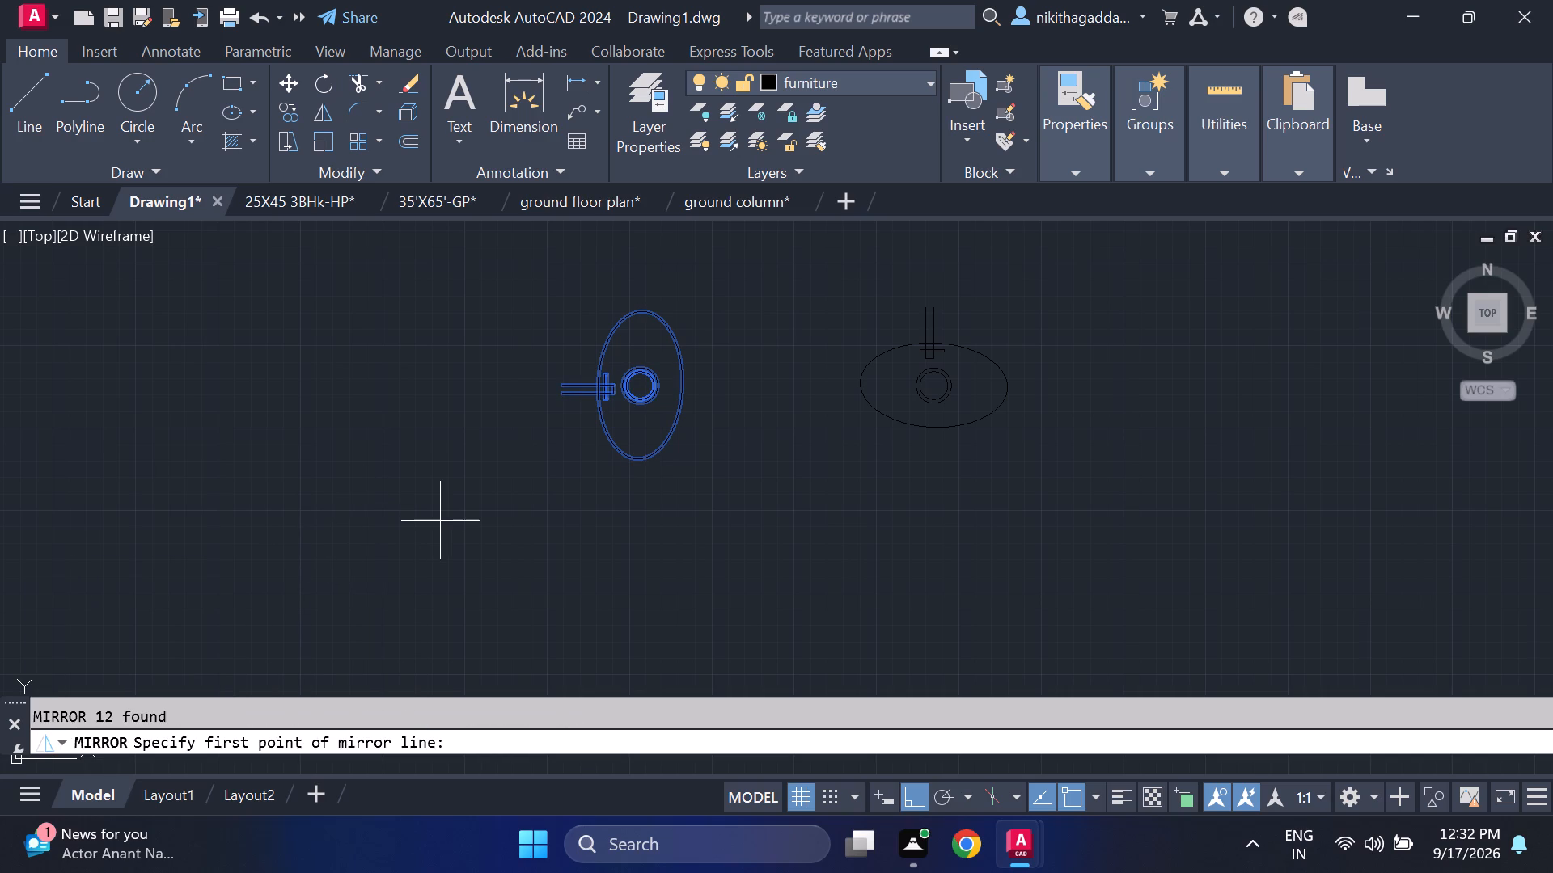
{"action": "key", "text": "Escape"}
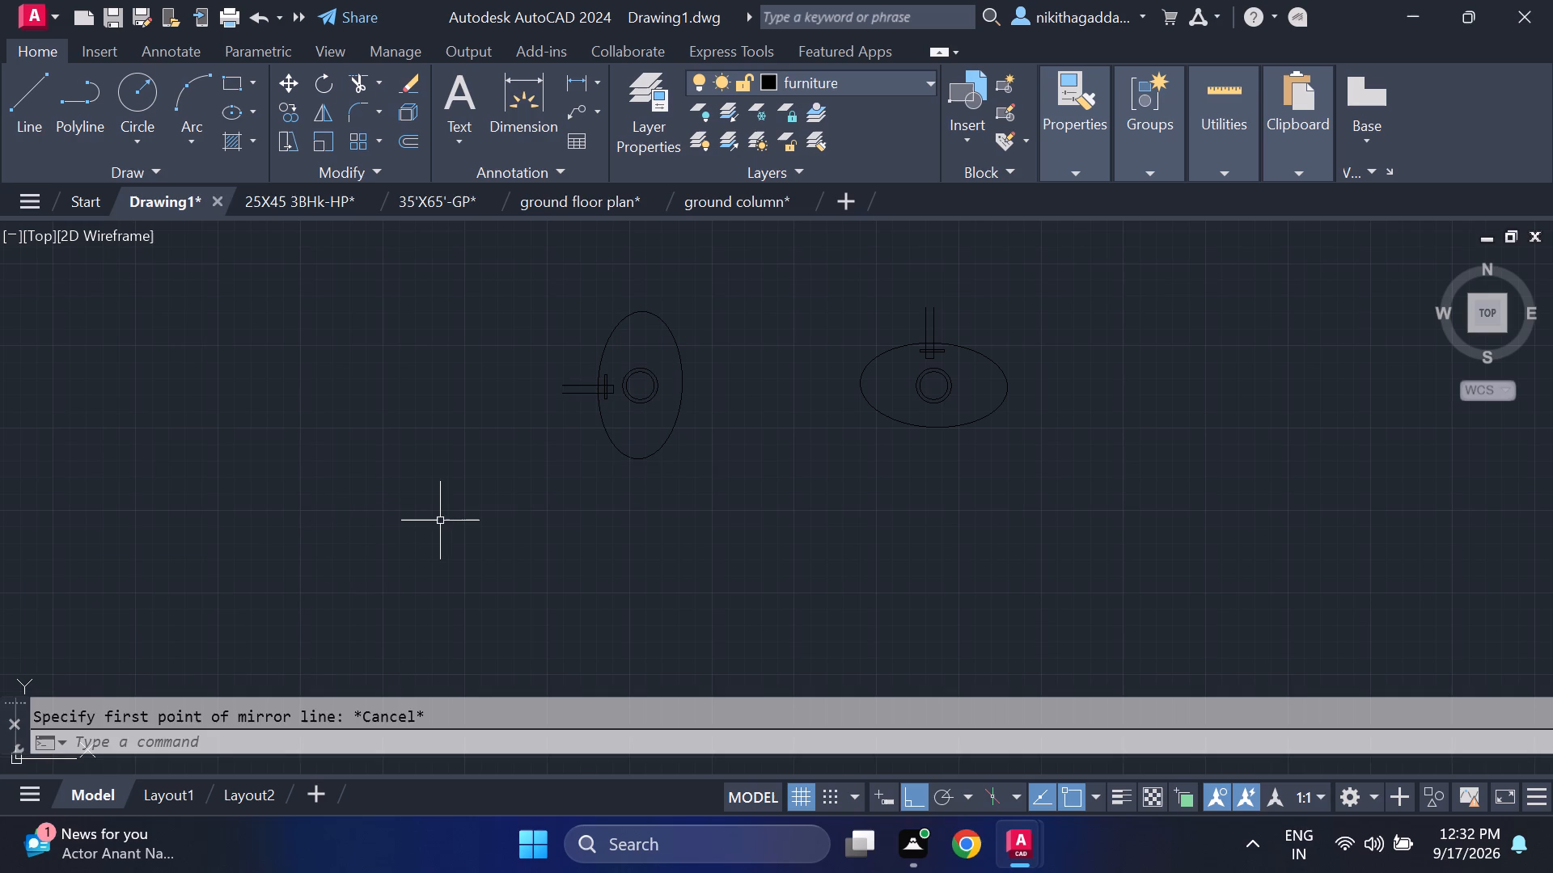
Mirror the rotated washbasin across a horizontal line just below it, keeping the source objects.
{"action": "left_click", "coordinate": [1039, 310]}
{"action": "left_click", "coordinate": [798, 531]}
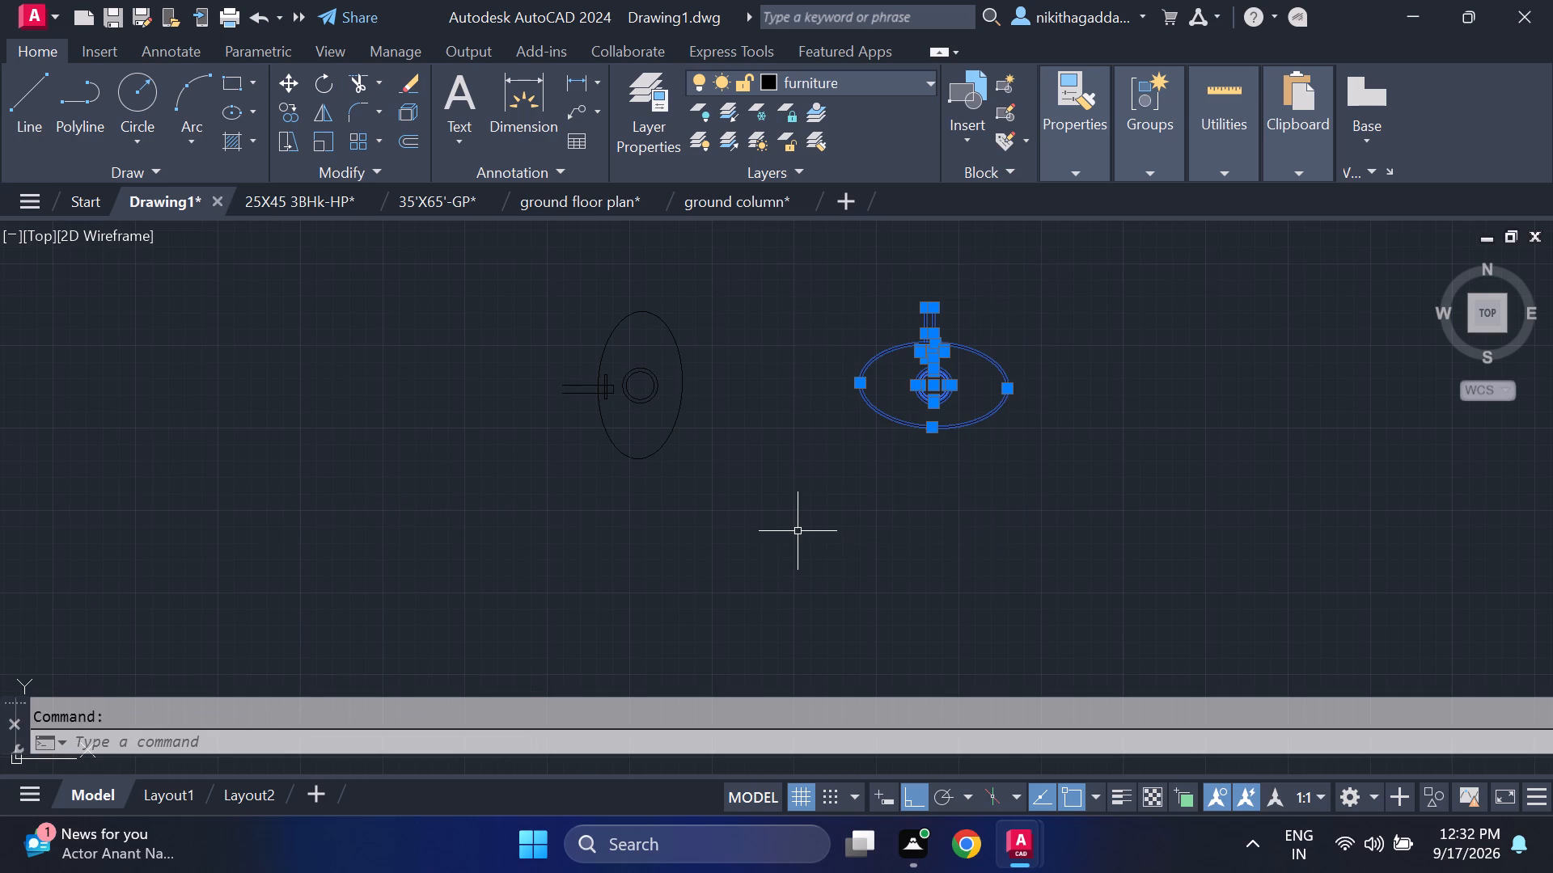
{"action": "type", "text": "mi"}
{"action": "key", "text": "Return"}
{"action": "left_click", "coordinate": [832, 472]}
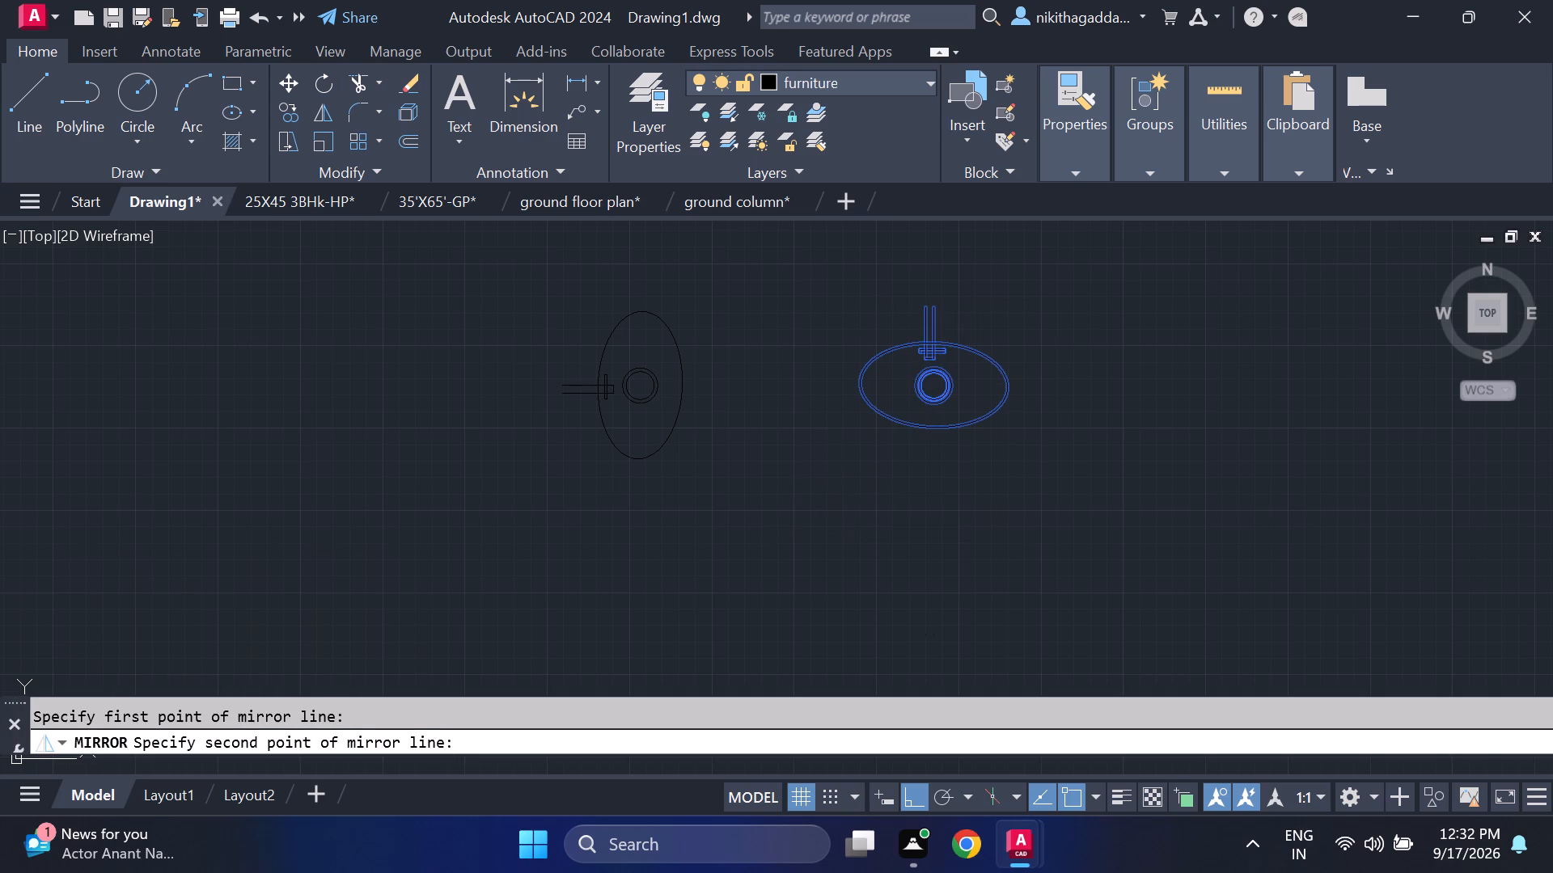
{"action": "left_click", "coordinate": [1222, 496]}
{"action": "type", "text": "no"}
{"action": "key", "text": "Return"}
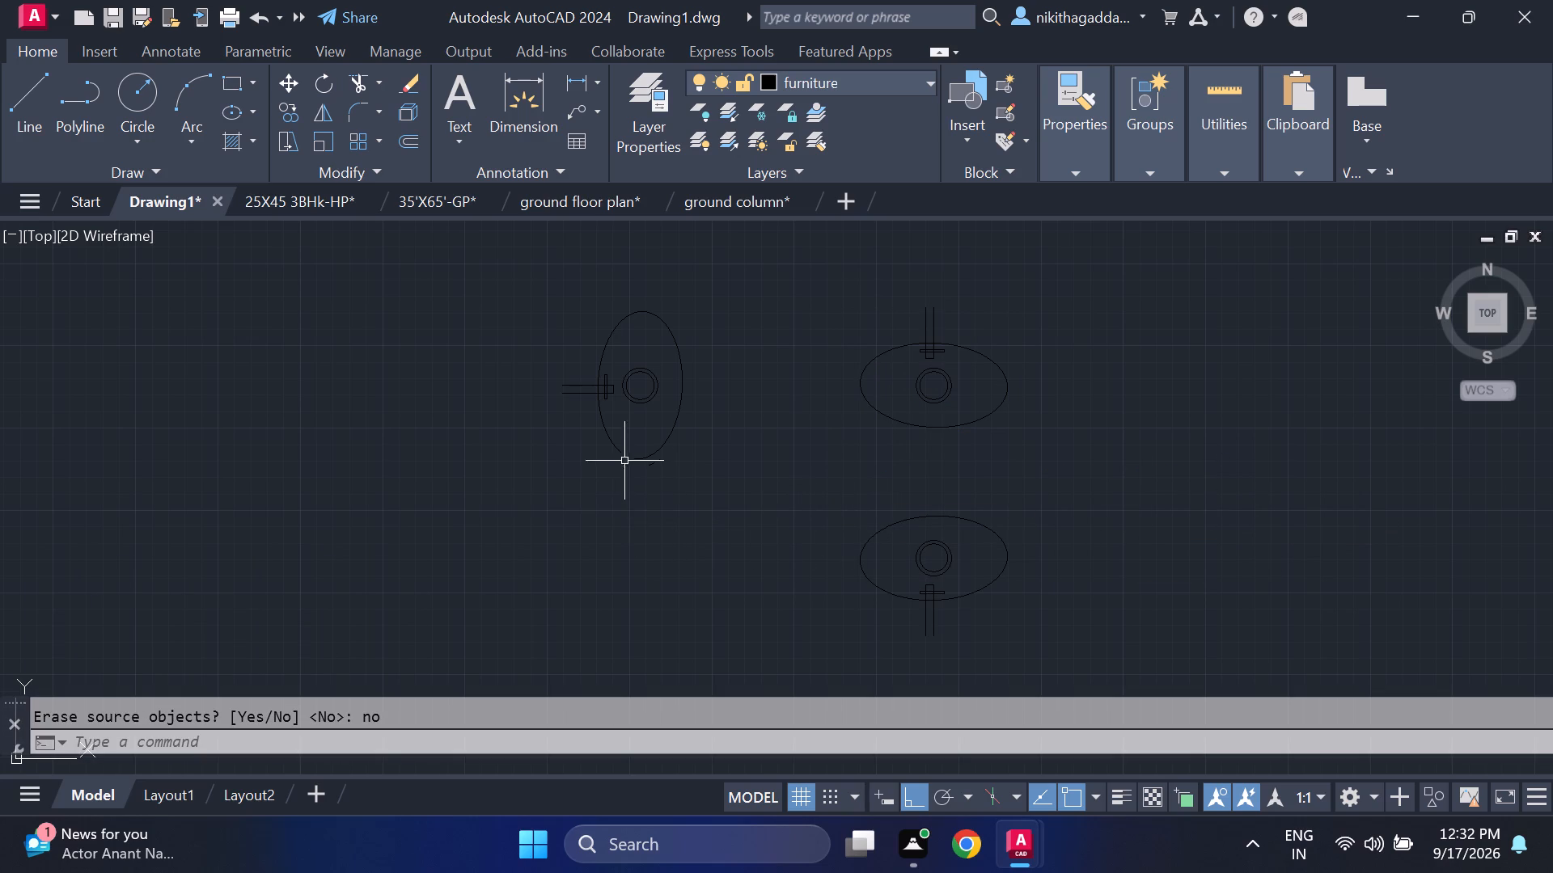
Move the upward-facing washbasin by its tap end into the small room below the upper-left bedroom, near the upper wall's right end.
{"action": "left_click_drag", "start_coordinate": [1046, 301], "coordinate": [1036, 314]}
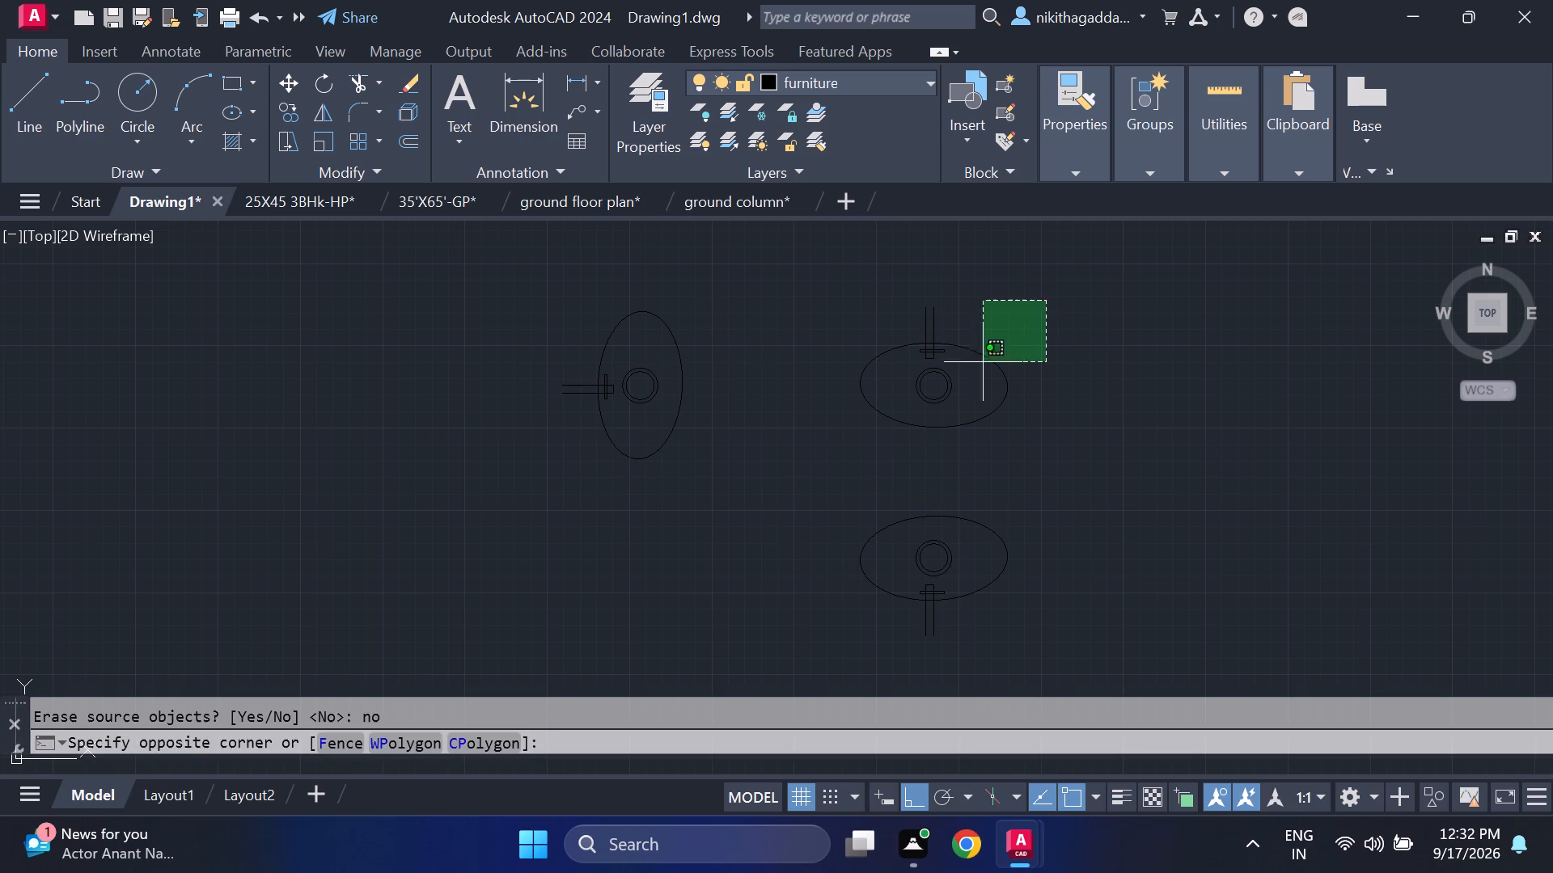
{"action": "left_click", "coordinate": [774, 474]}
{"action": "key", "text": "m"}
{"action": "key", "text": "Return"}
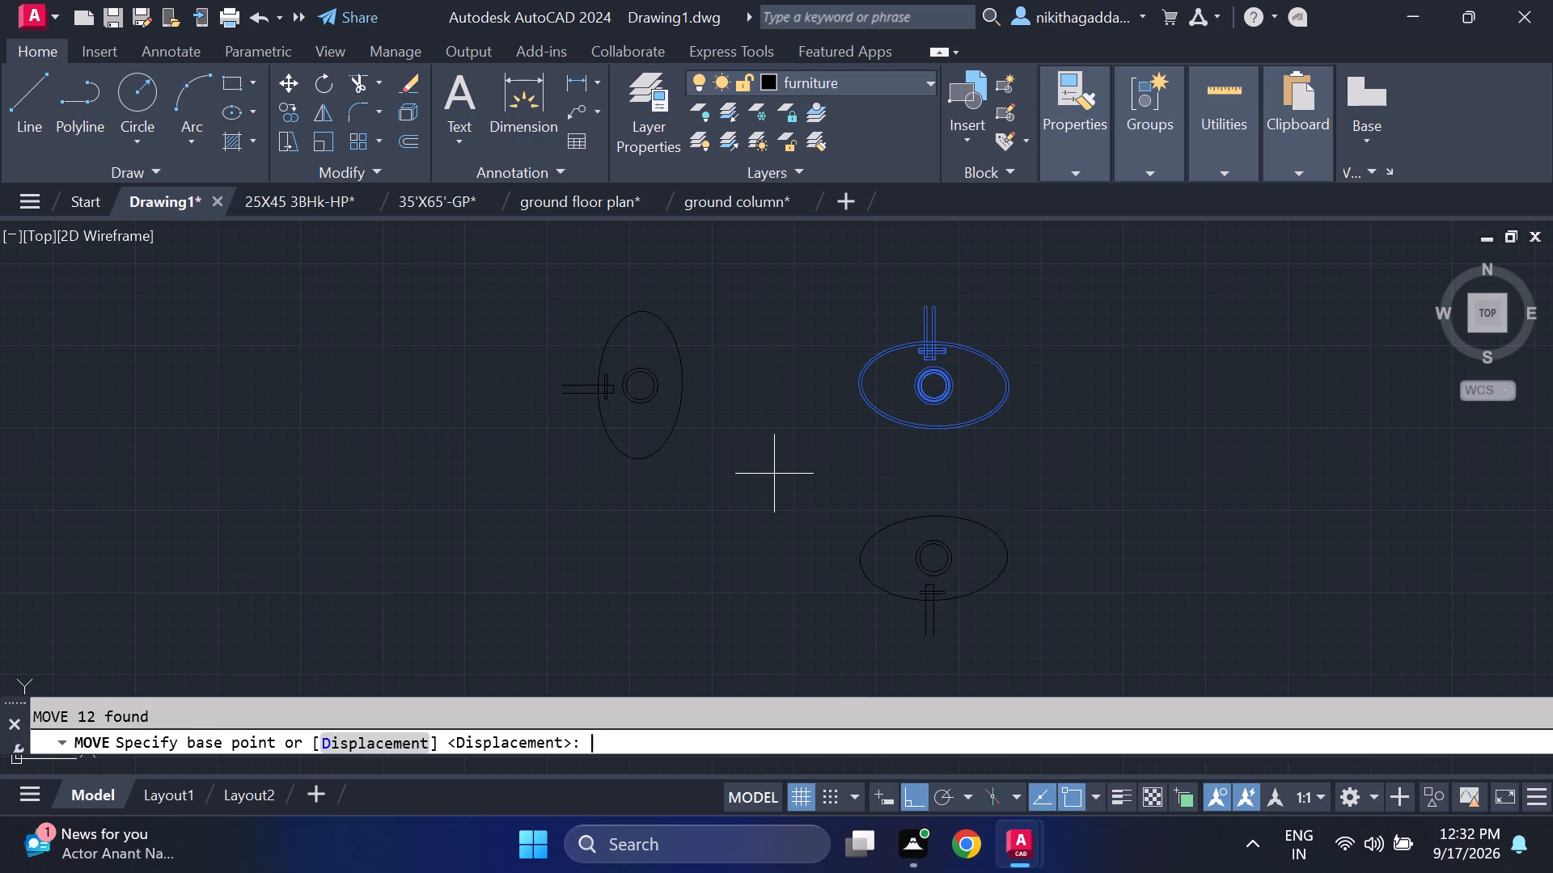
{"action": "left_click", "coordinate": [926, 300]}
{"action": "scroll", "coordinate": [1258, 378], "scroll_direction": "down", "scroll_amount": 1}
{"action": "middle_click_drag", "start_coordinate": [1256, 379], "coordinate": [676, 382]}
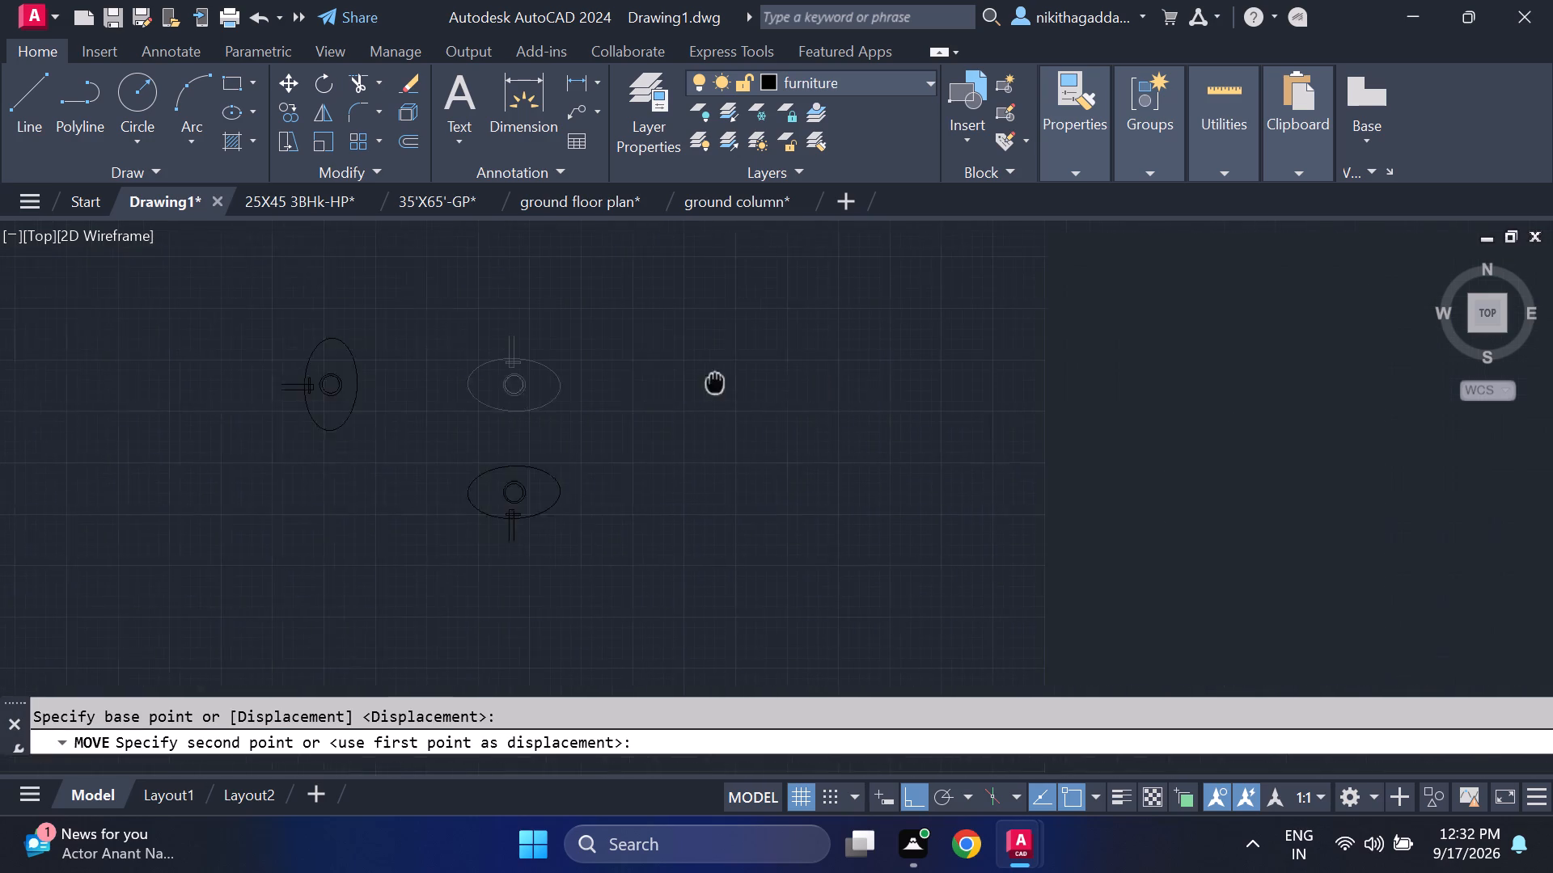
{"action": "middle_click_drag", "start_coordinate": [676, 382], "coordinate": [671, 382]}
{"action": "key", "text": "F8"}
{"action": "scroll", "coordinate": [961, 559], "scroll_direction": "down", "scroll_amount": 3}
{"action": "middle_click_drag", "start_coordinate": [1078, 576], "coordinate": [806, 500]}
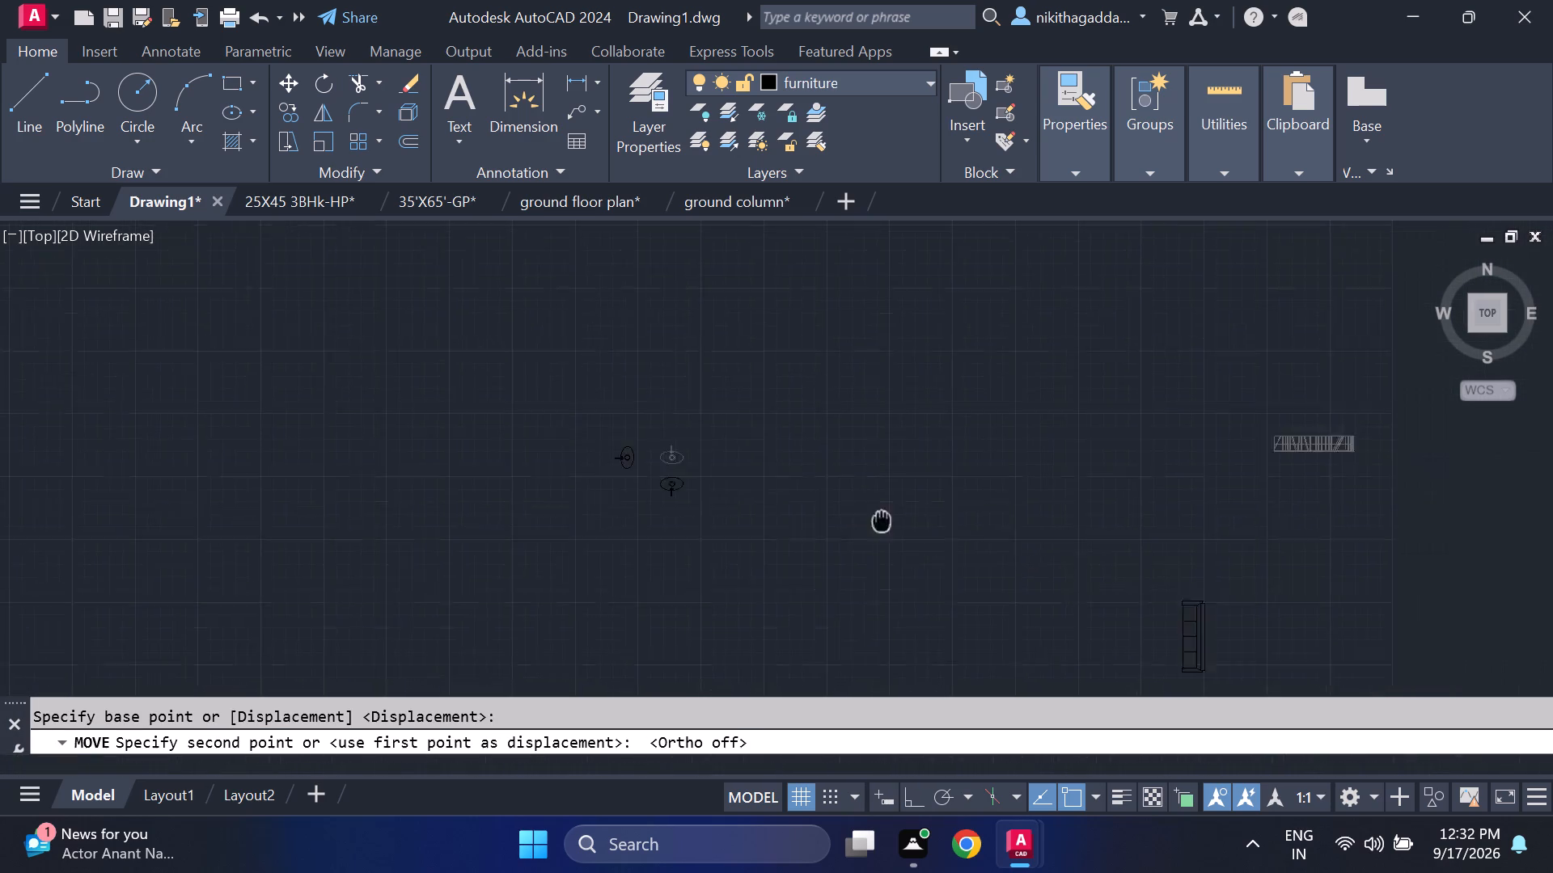
{"action": "middle_click_drag", "start_coordinate": [806, 500], "coordinate": [302, 369]}
{"action": "scroll", "coordinate": [611, 457], "scroll_direction": "down", "scroll_amount": 2}
{"action": "scroll", "coordinate": [1138, 542], "scroll_direction": "up", "scroll_amount": 3}
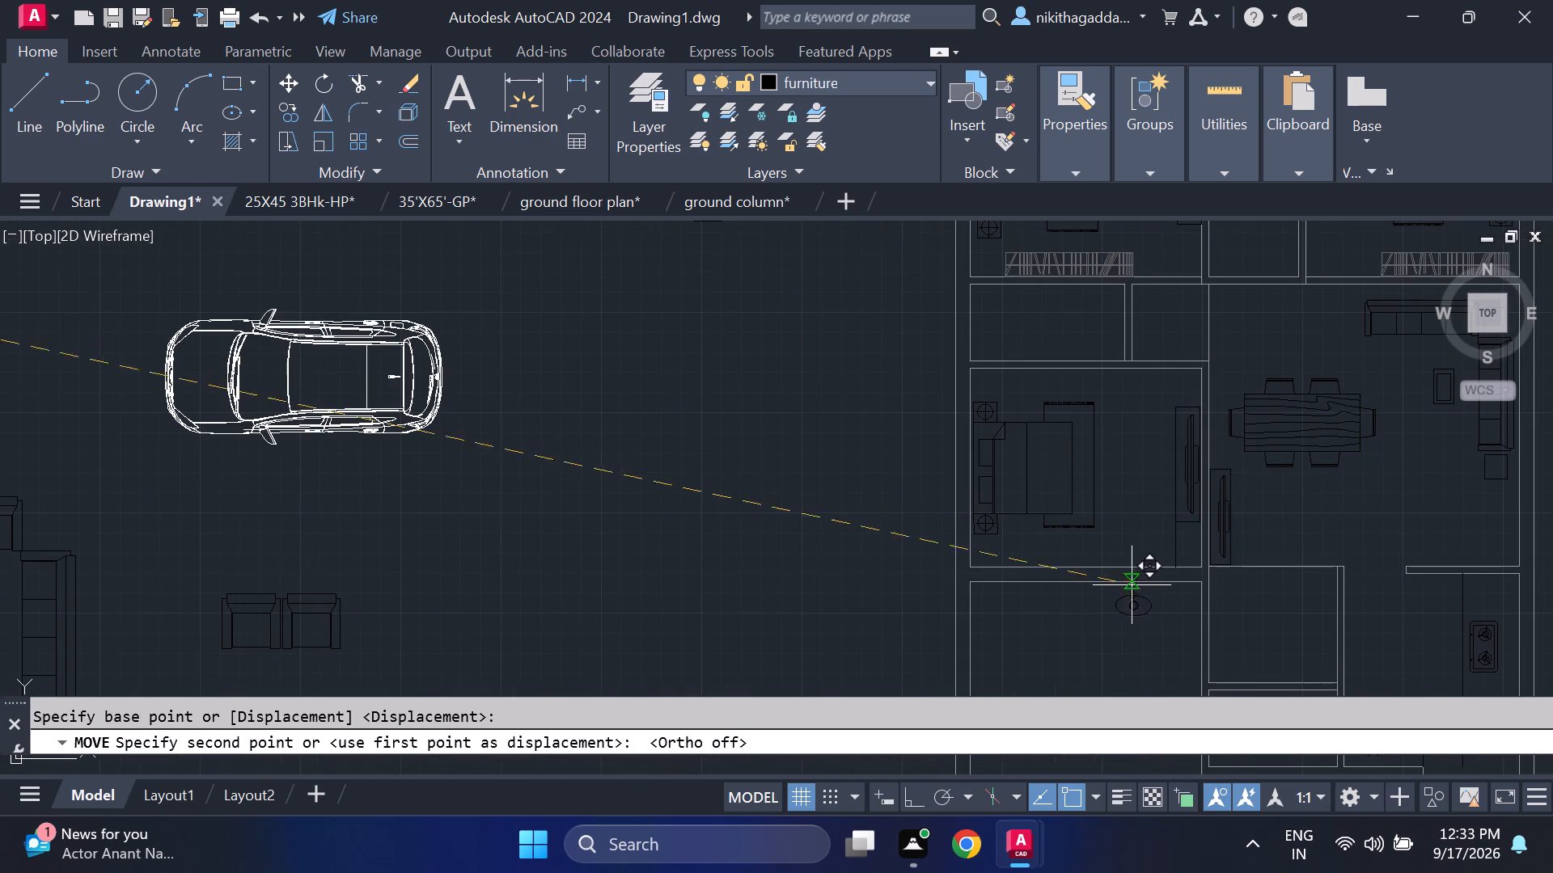
{"action": "middle_click_drag", "start_coordinate": [1098, 390], "coordinate": [1120, 512]}
{"action": "scroll", "coordinate": [1052, 429], "scroll_direction": "up", "scroll_amount": 2}
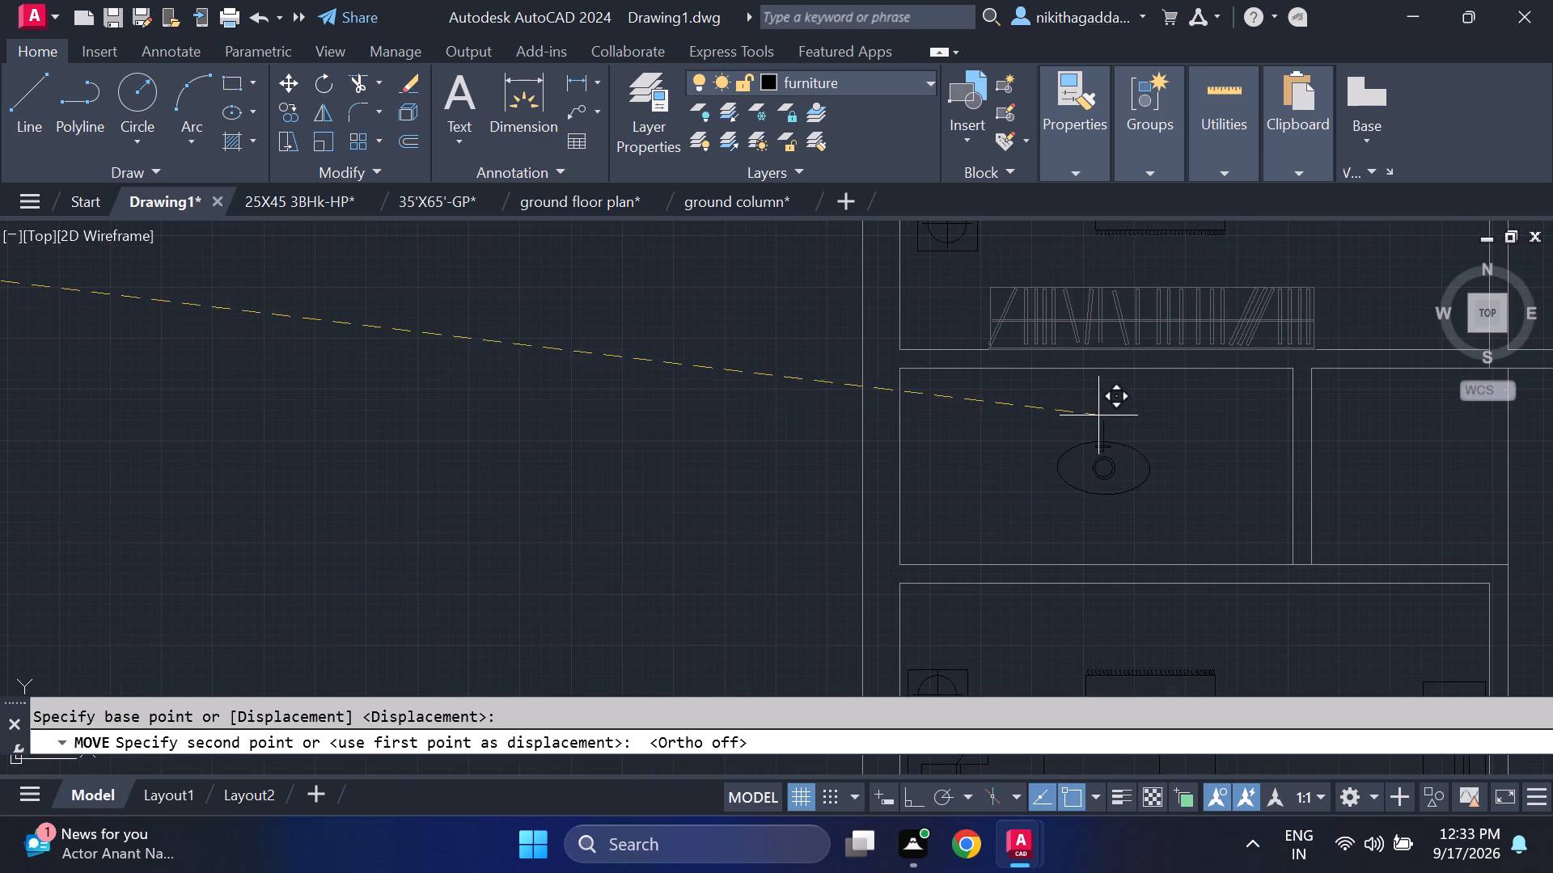
{"action": "scroll", "coordinate": [1204, 398], "scroll_direction": "up", "scroll_amount": 1}
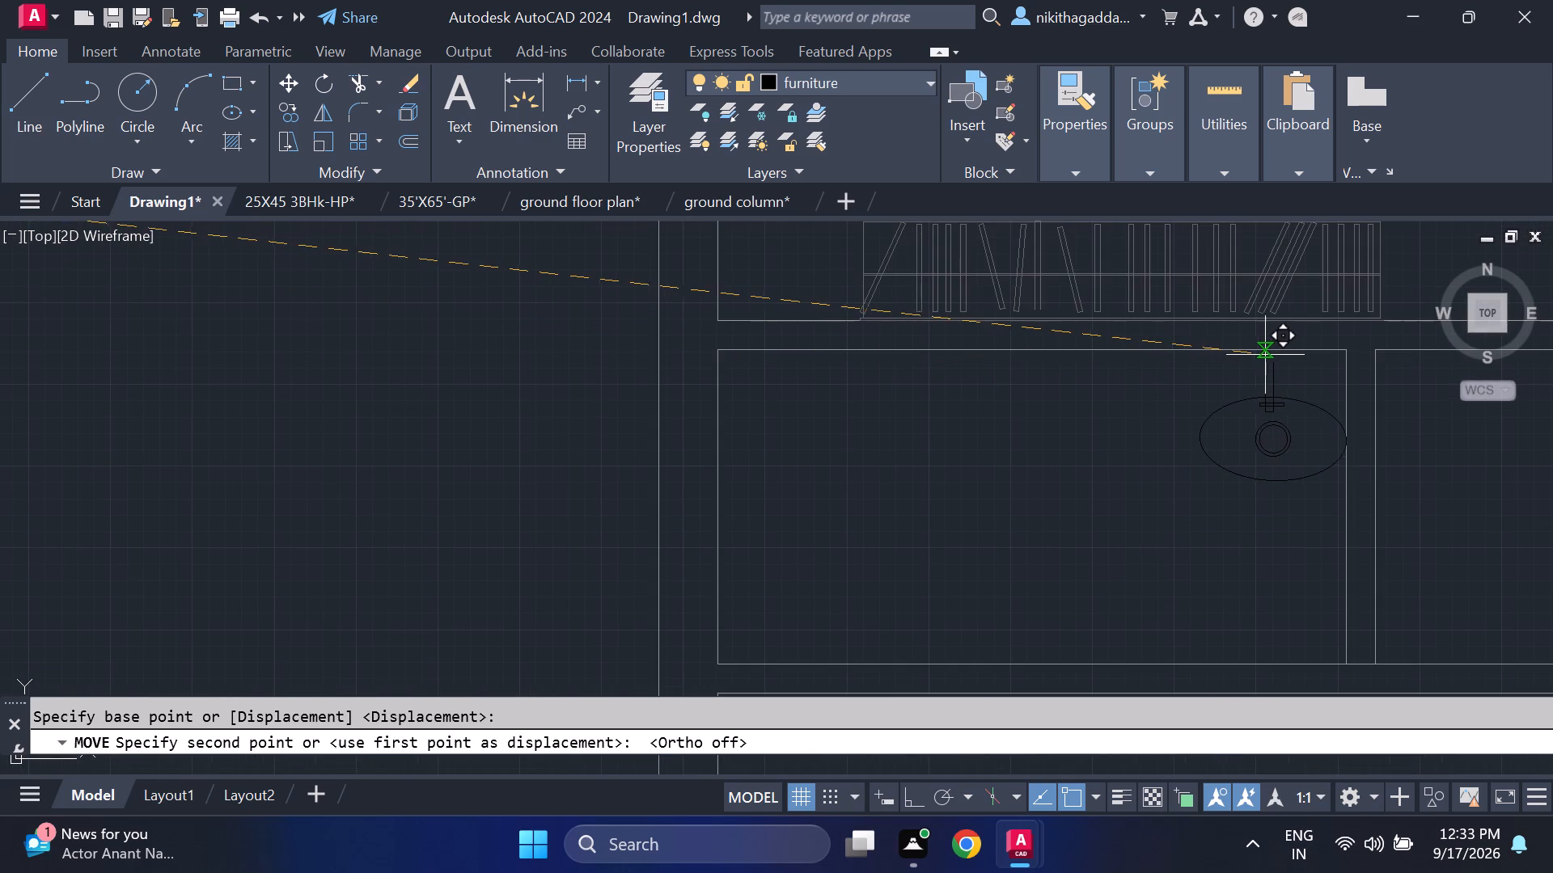
{"action": "left_click", "coordinate": [1256, 360]}
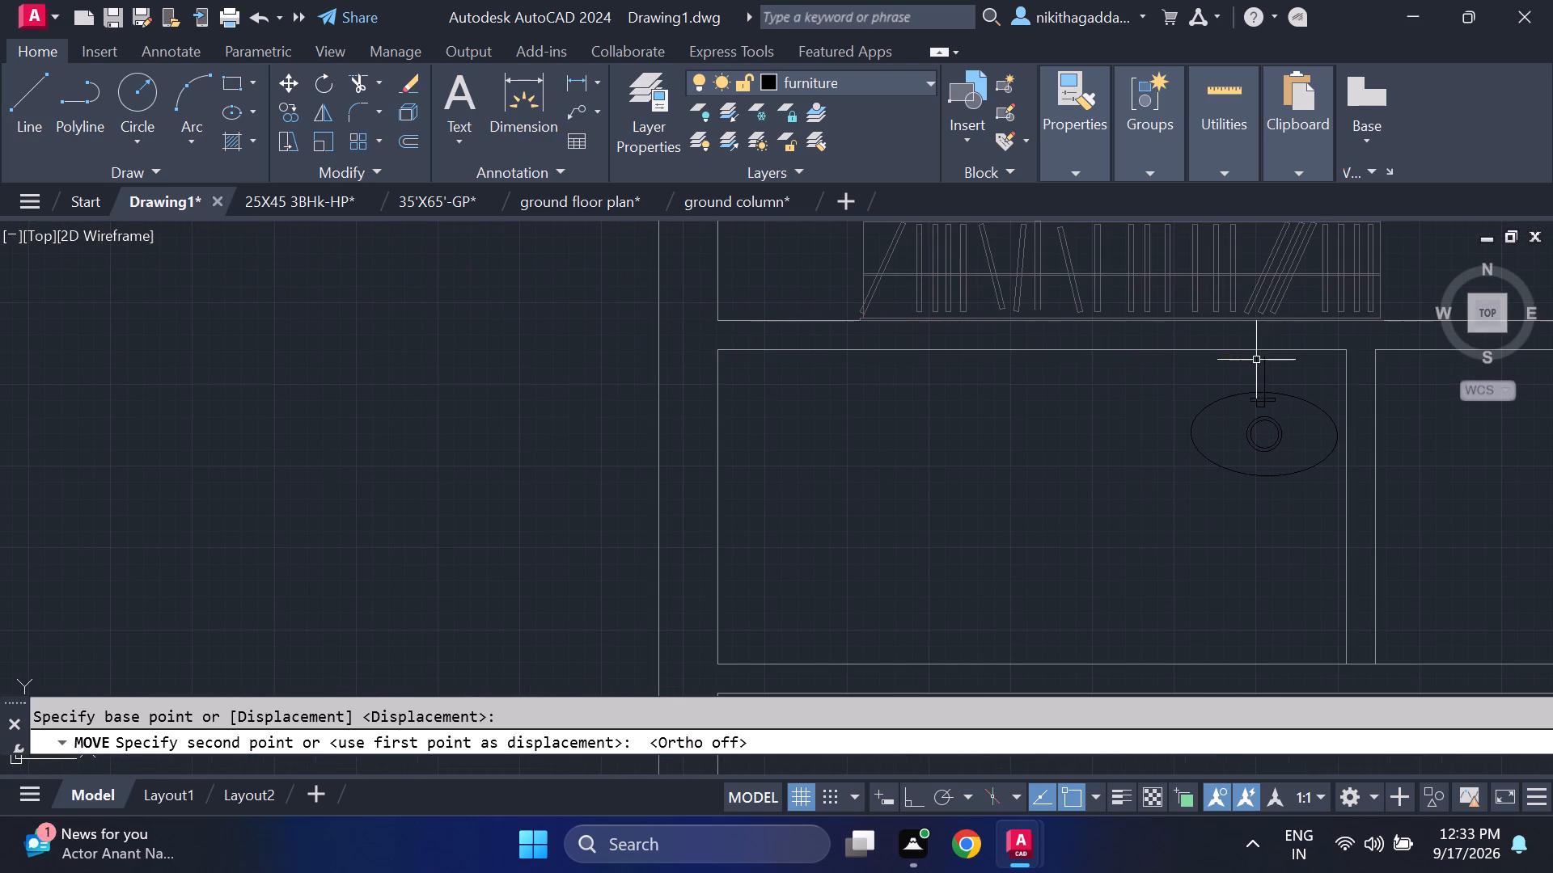
Move the placed washbasin slightly up from its tap's end onto the room's upper wall line.
{"action": "scroll", "coordinate": [1255, 367], "scroll_direction": "up", "scroll_amount": 3}
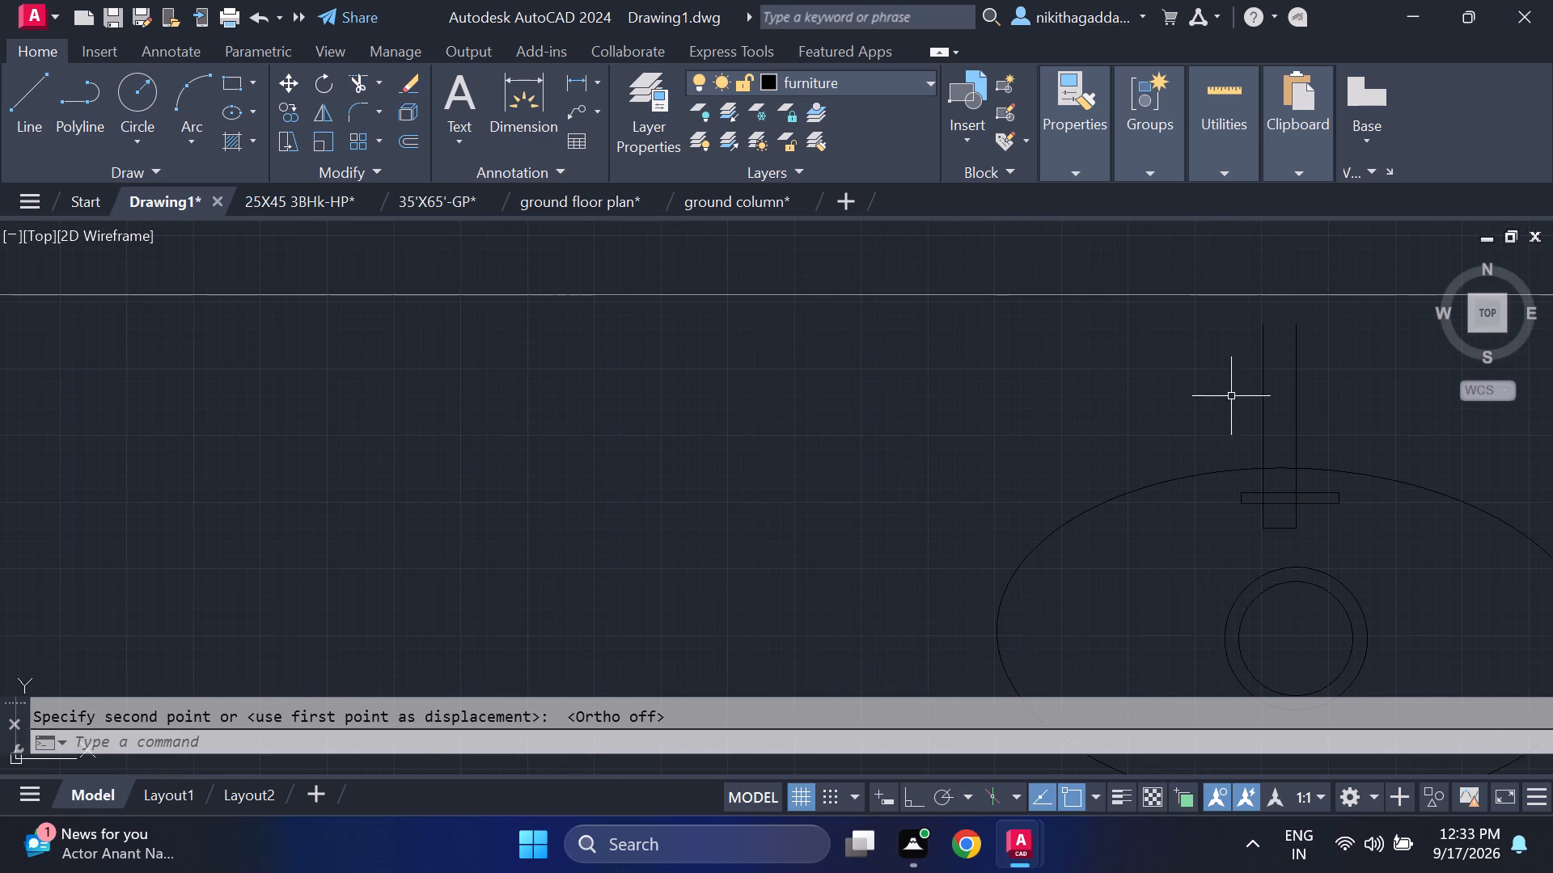
{"action": "left_click_drag", "start_coordinate": [1347, 382], "coordinate": [1324, 386]}
{"action": "left_click", "coordinate": [1110, 435]}
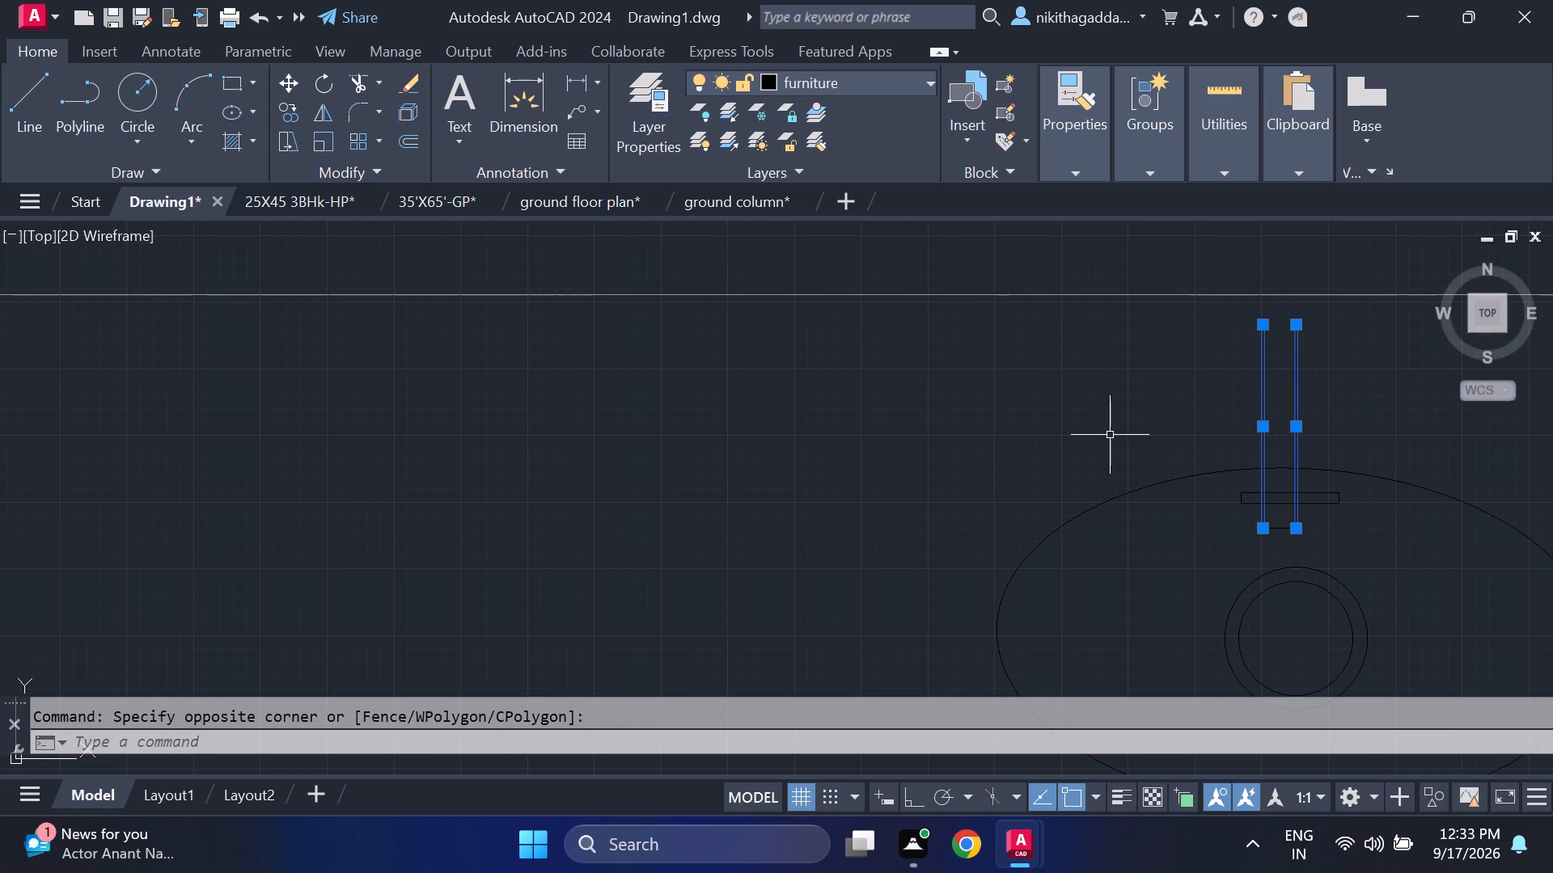
{"action": "left_click_drag", "start_coordinate": [1409, 445], "coordinate": [1390, 456]}
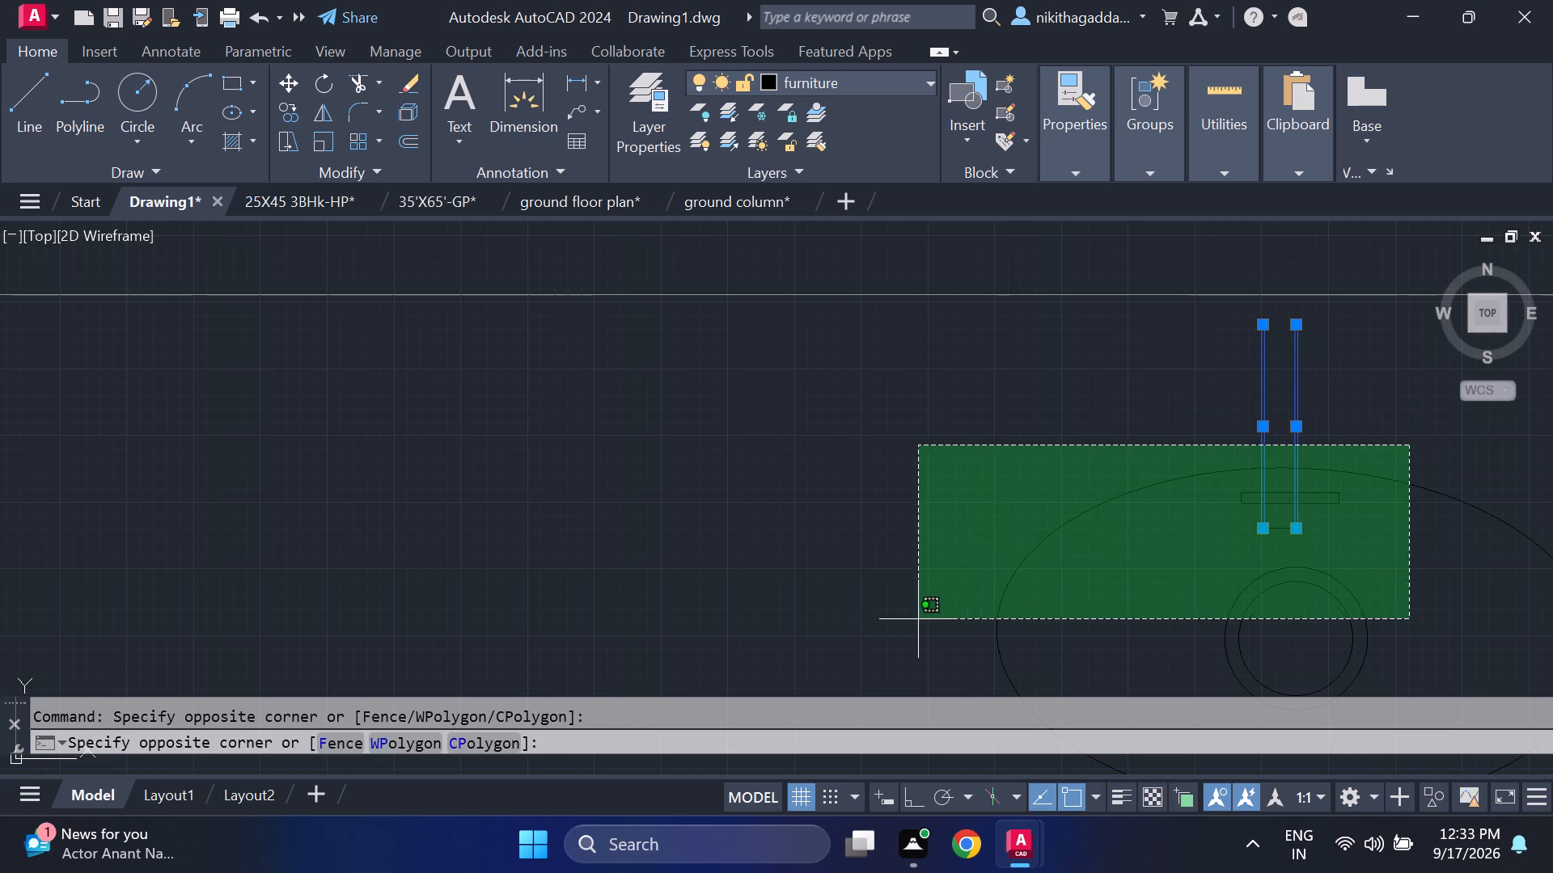
{"action": "left_click", "coordinate": [908, 619]}
{"action": "key", "text": "m"}
{"action": "key", "text": "Return"}
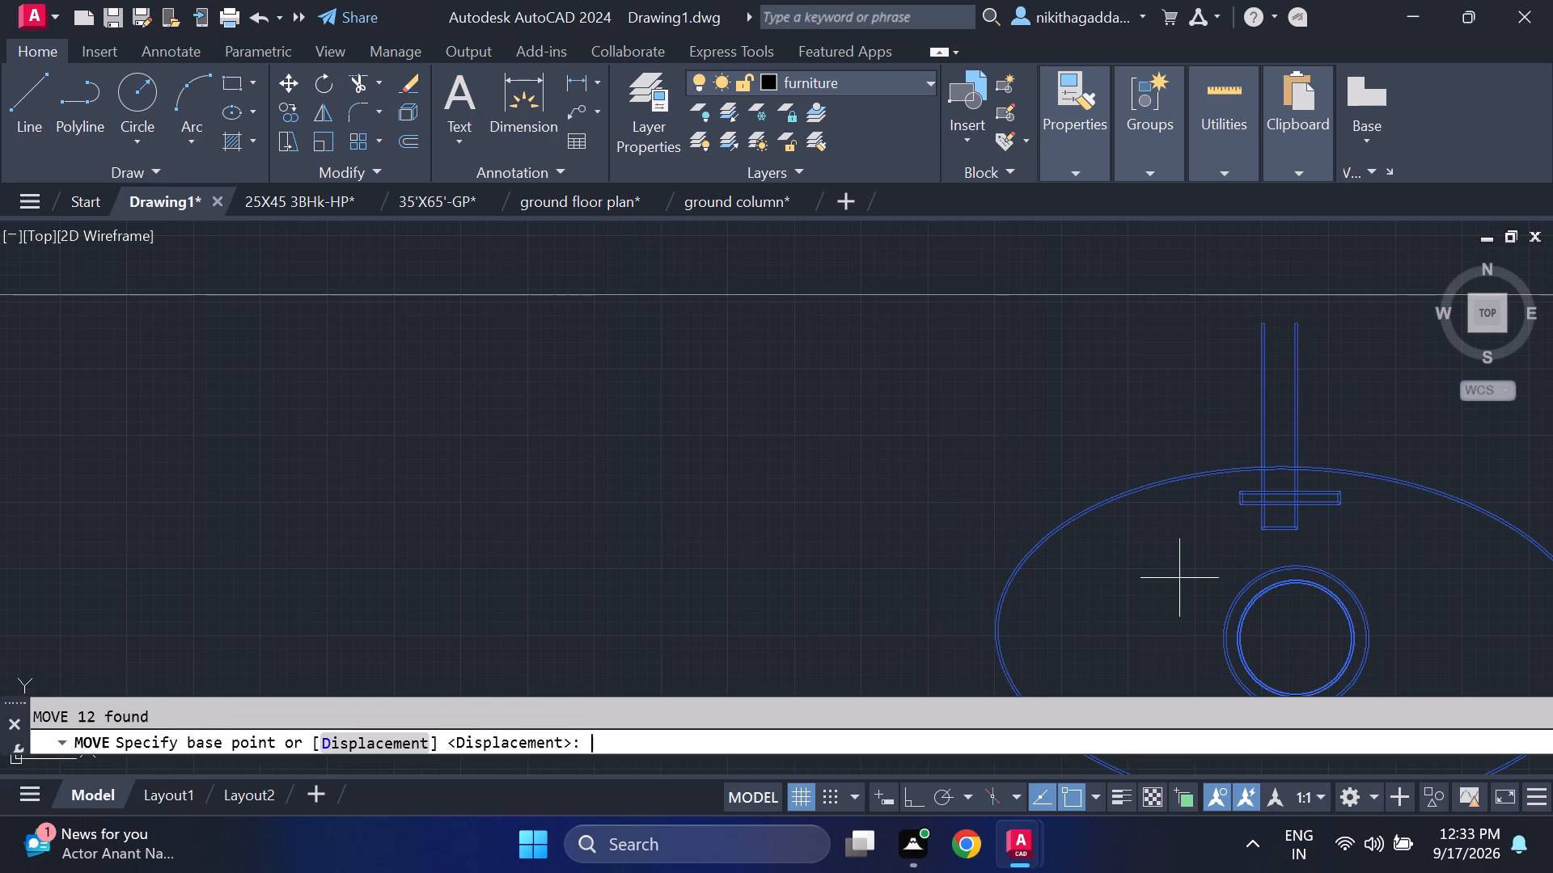
{"action": "left_click", "coordinate": [1265, 331]}
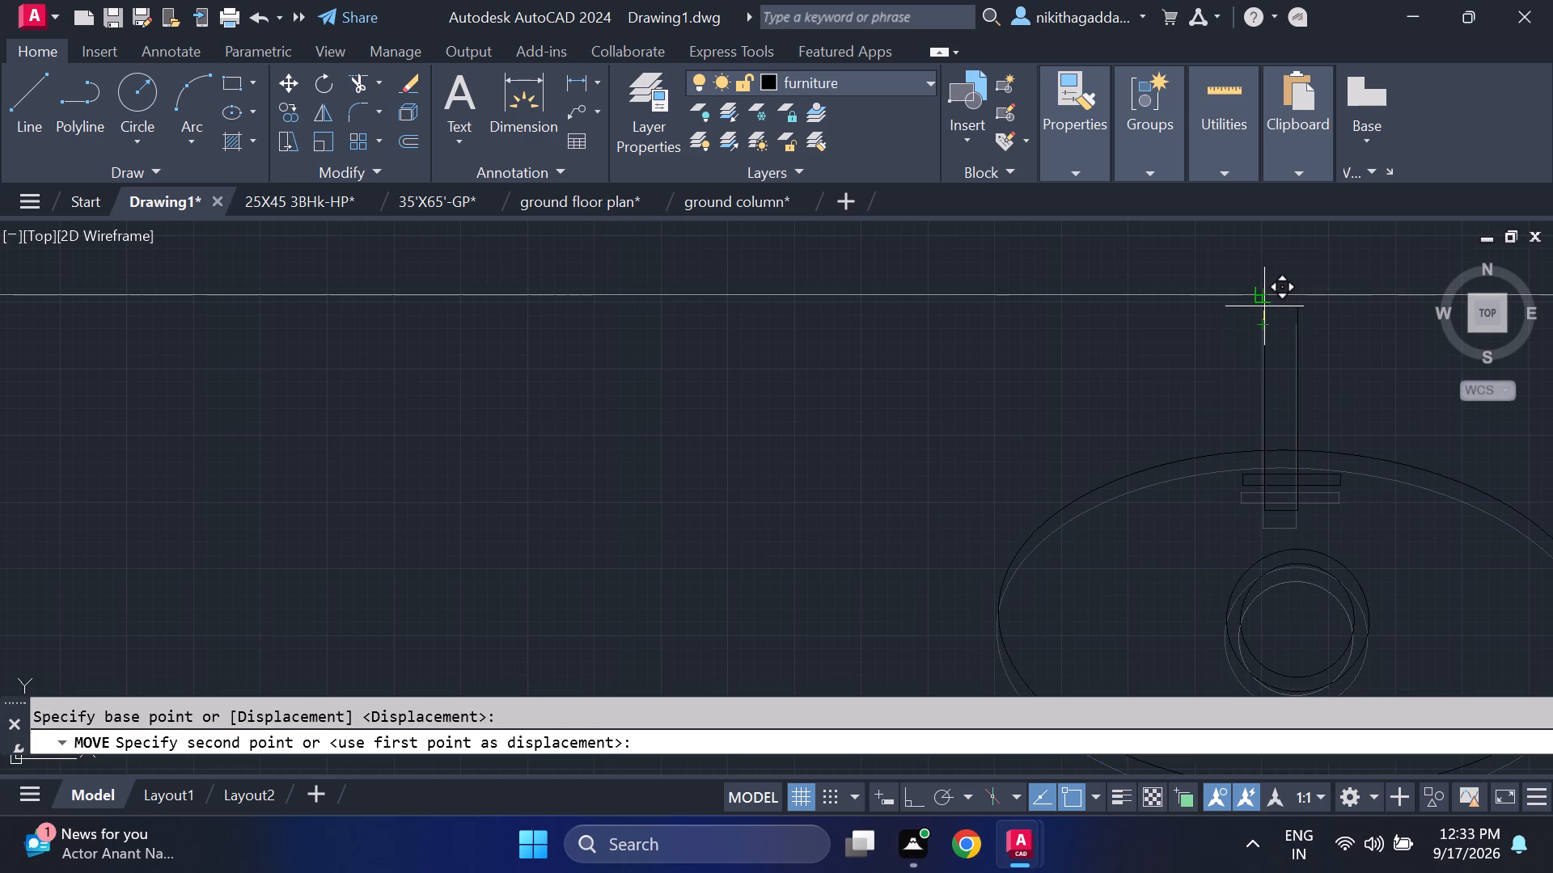
{"action": "left_click", "coordinate": [1264, 306]}
Move the loose washbasin whose tap points left by its tap end onto the left wall of the enclosed room between the upper bedrooms, near its lower corner.
{"action": "scroll", "coordinate": [873, 470], "scroll_direction": "down", "scroll_amount": 2}
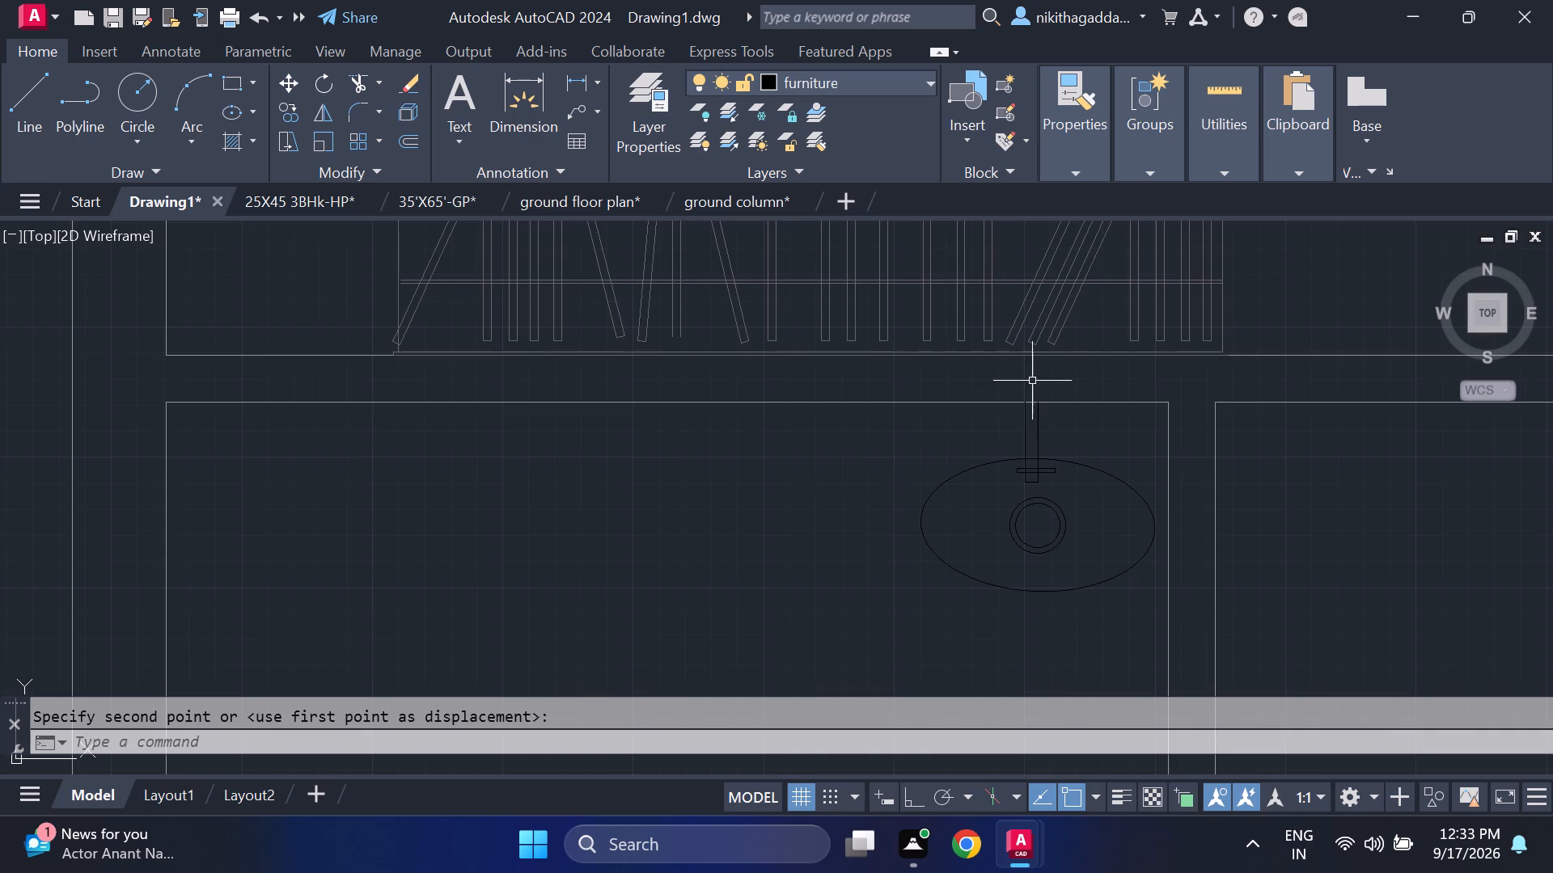
{"action": "scroll", "coordinate": [1035, 384], "scroll_direction": "up", "scroll_amount": 7}
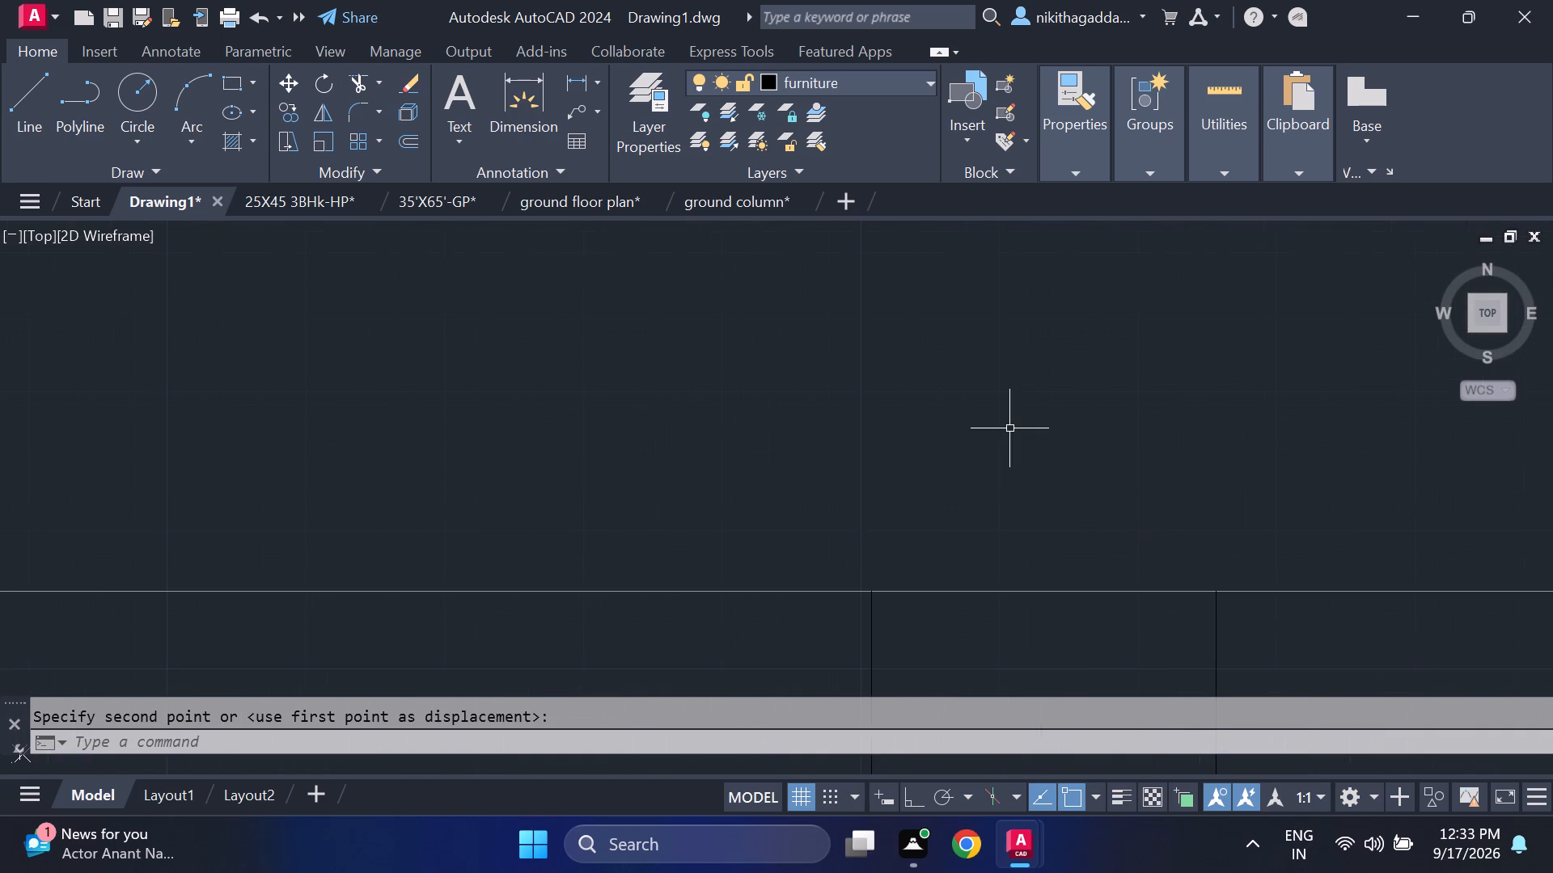
{"action": "scroll", "coordinate": [1010, 432], "scroll_direction": "down", "scroll_amount": 9}
{"action": "scroll", "coordinate": [764, 563], "scroll_direction": "down", "scroll_amount": 1}
{"action": "scroll", "coordinate": [344, 588], "scroll_direction": "down", "scroll_amount": 1}
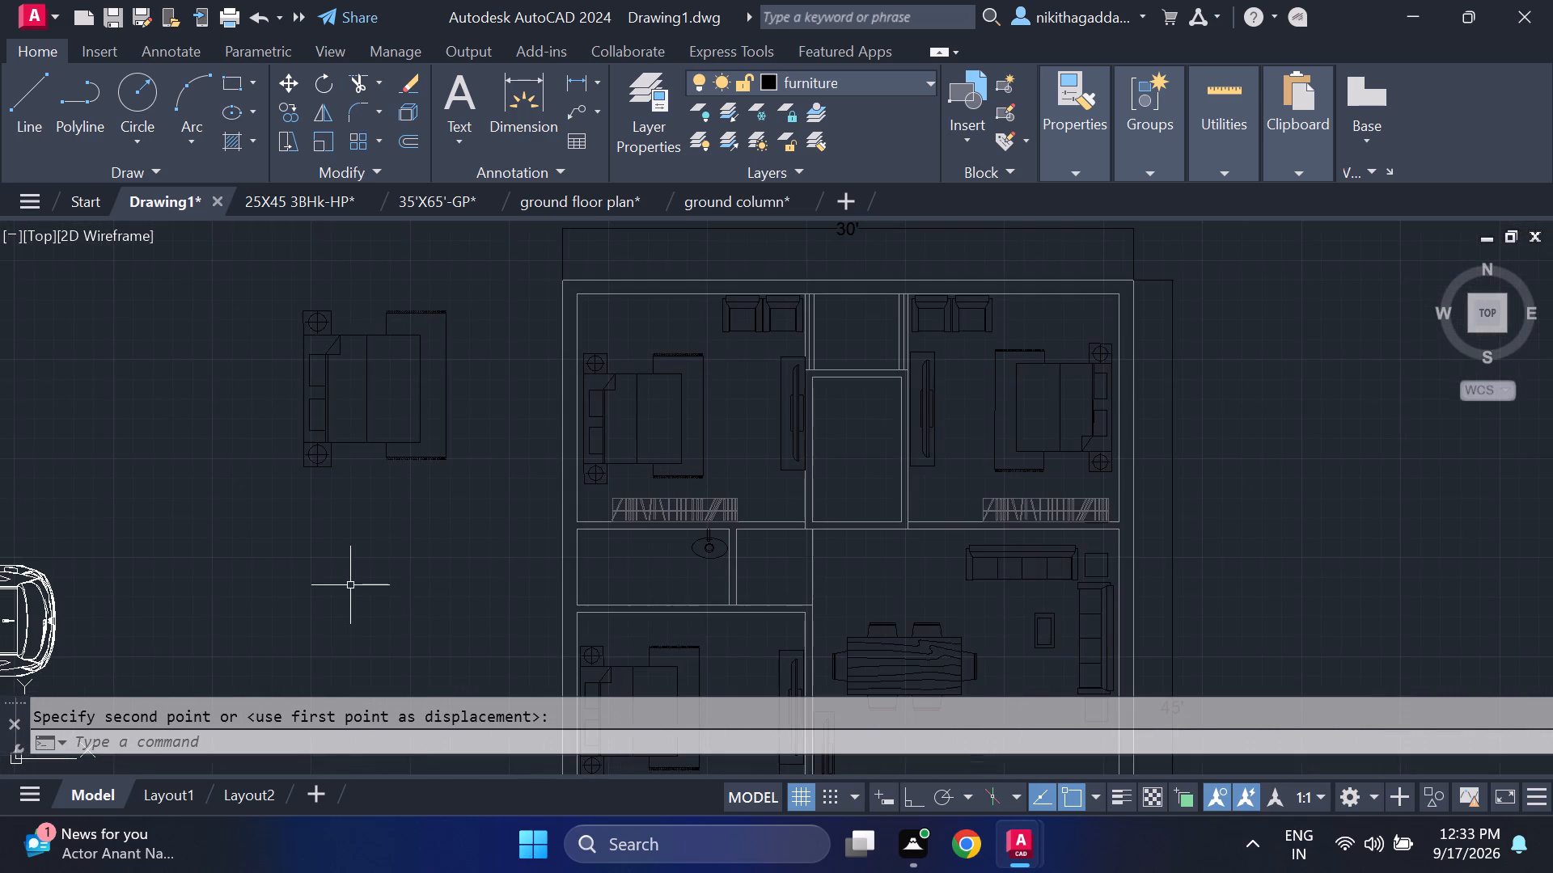
{"action": "middle_click_drag", "start_coordinate": [408, 571], "coordinate": [1233, 486]}
{"action": "scroll", "coordinate": [568, 501], "scroll_direction": "down", "scroll_amount": 2}
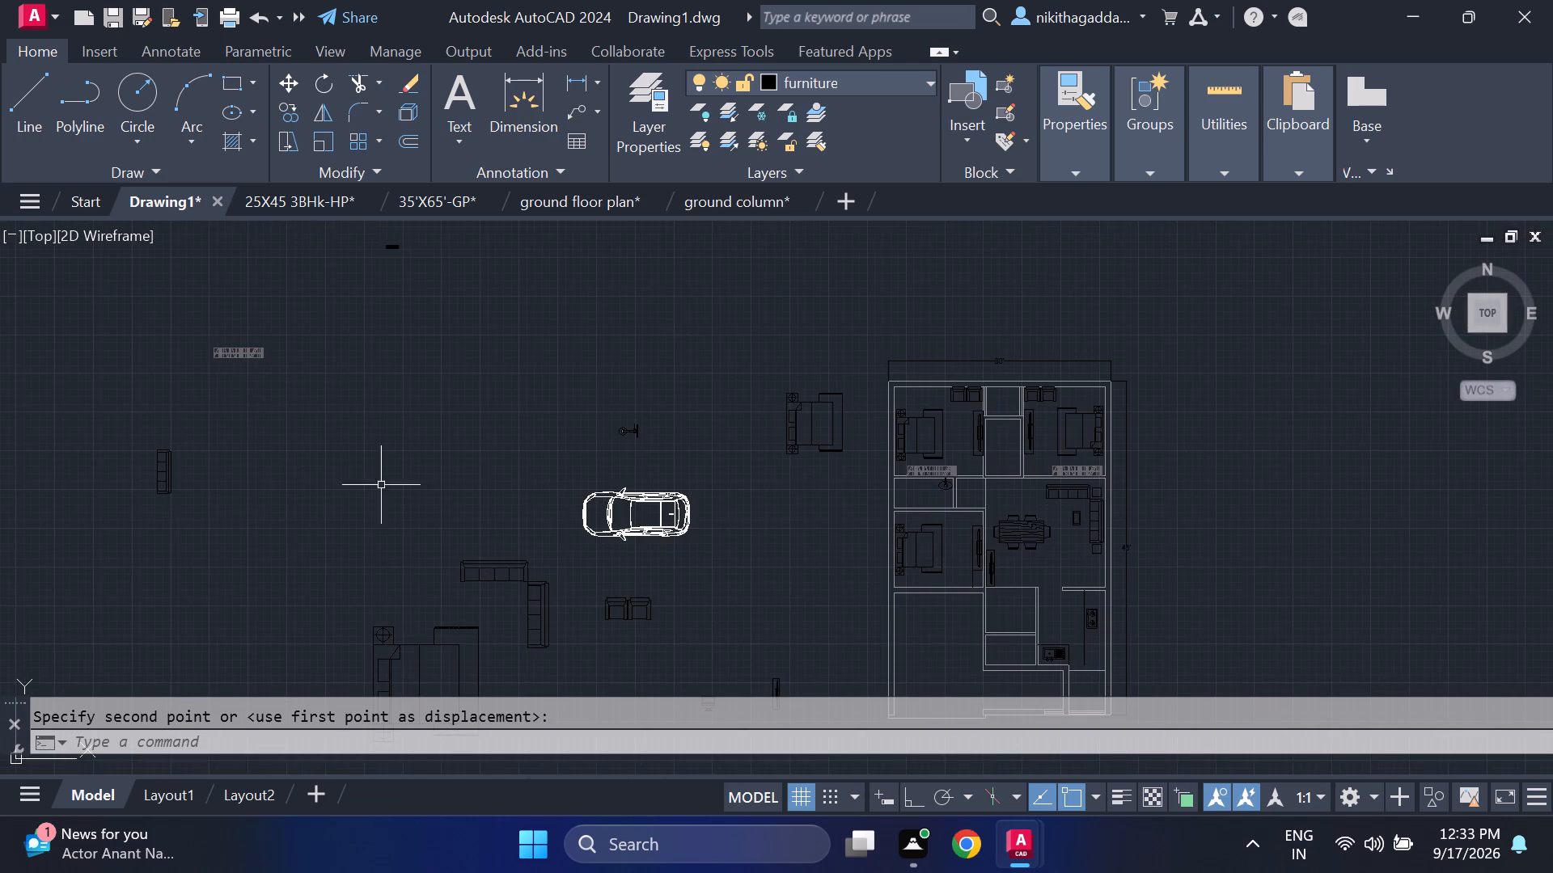
{"action": "middle_click_drag", "start_coordinate": [431, 500], "coordinate": [1053, 630]}
{"action": "scroll", "coordinate": [420, 536], "scroll_direction": "up", "scroll_amount": 2}
{"action": "scroll", "coordinate": [484, 436], "scroll_direction": "up", "scroll_amount": 3}
{"action": "left_click", "coordinate": [574, 324]}
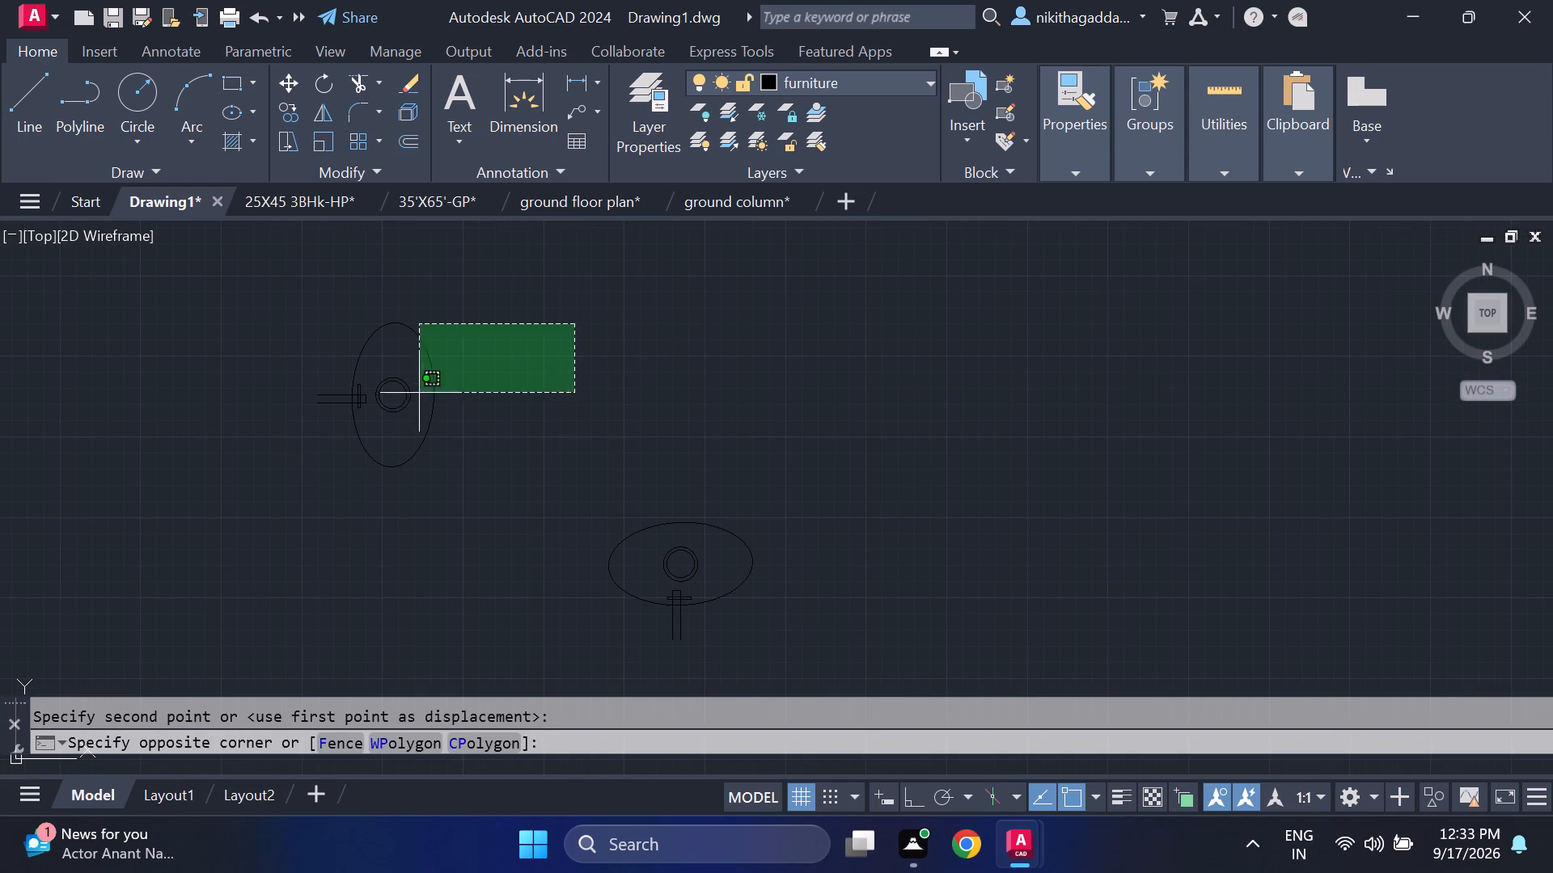
{"action": "left_click", "coordinate": [173, 530]}
{"action": "key", "text": "m"}
{"action": "key", "text": "Return"}
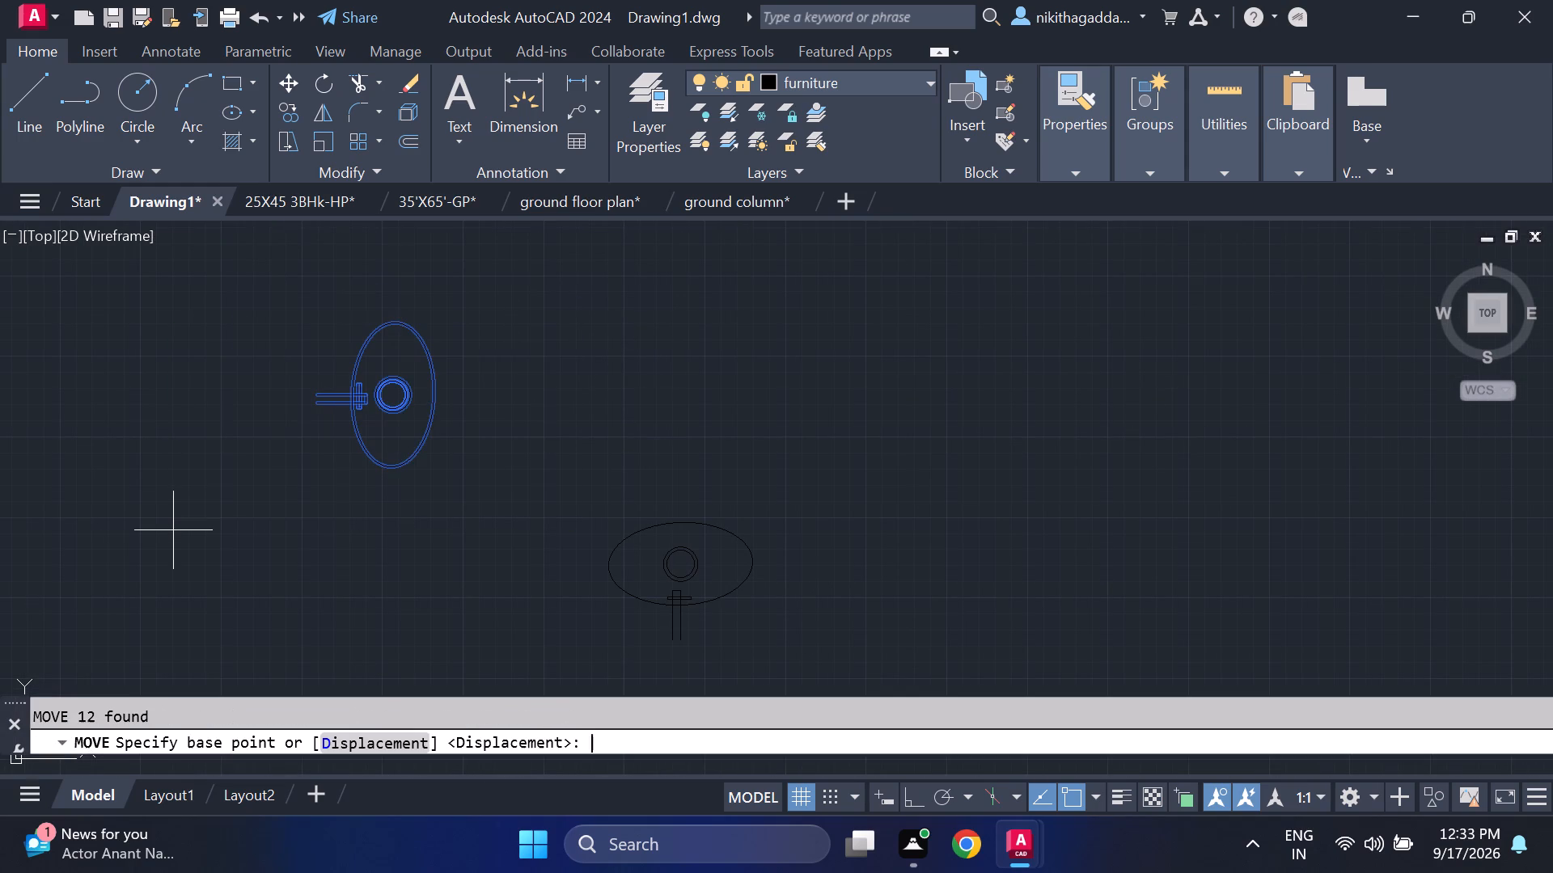
{"action": "left_click", "coordinate": [311, 404]}
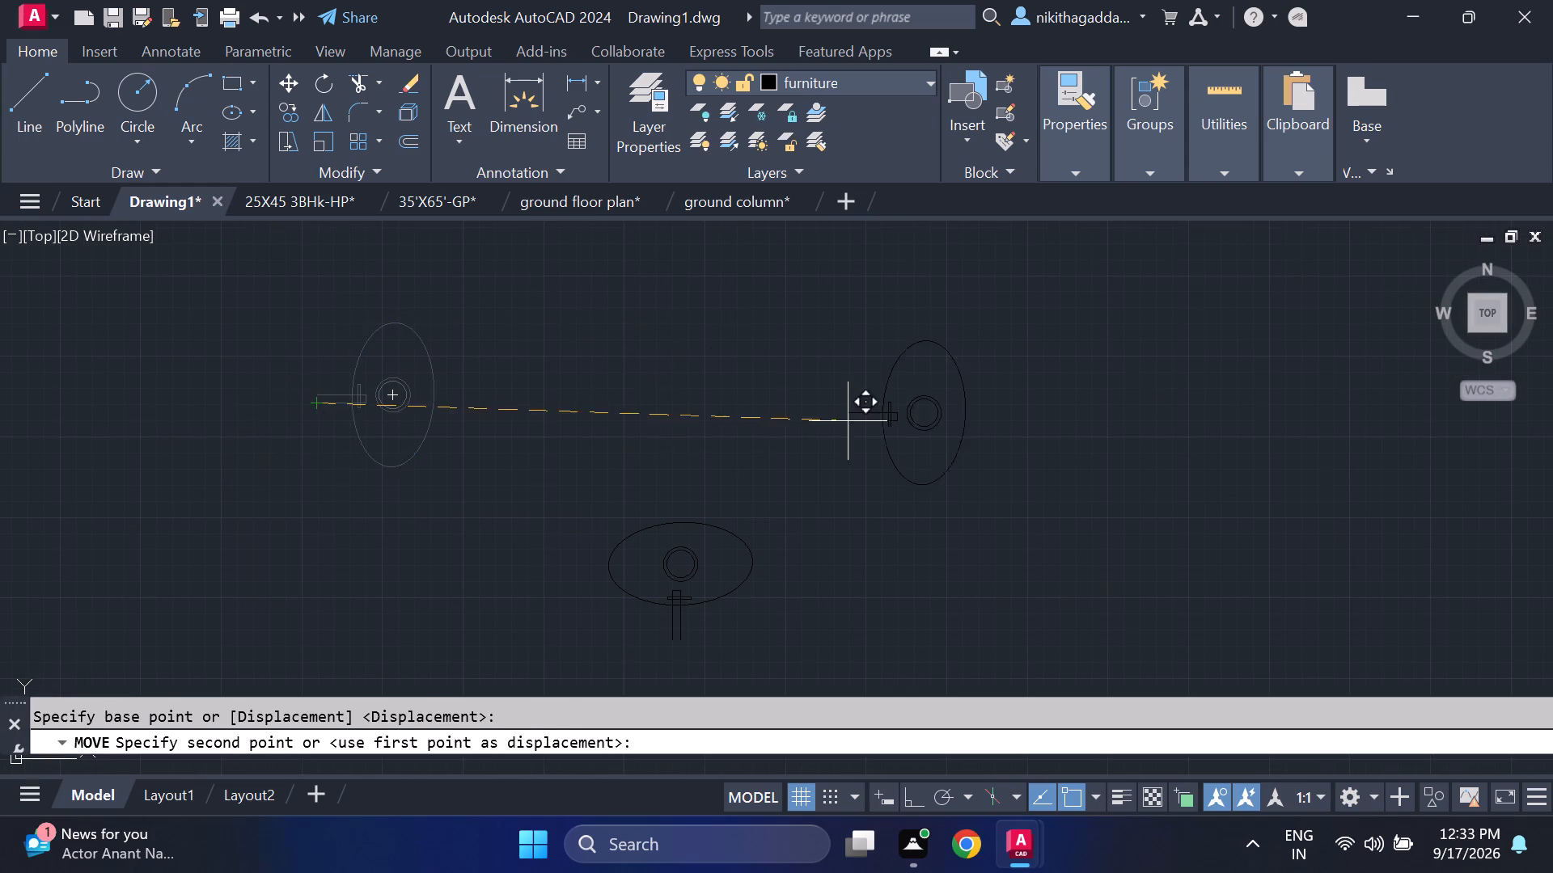
{"action": "scroll", "coordinate": [911, 445], "scroll_direction": "down", "scroll_amount": 2}
{"action": "middle_click_drag", "start_coordinate": [909, 444], "coordinate": [0, 537]}
{"action": "scroll", "coordinate": [1079, 480], "scroll_direction": "down", "scroll_amount": 3}
{"action": "middle_click_drag", "start_coordinate": [949, 463], "coordinate": [0, 544]}
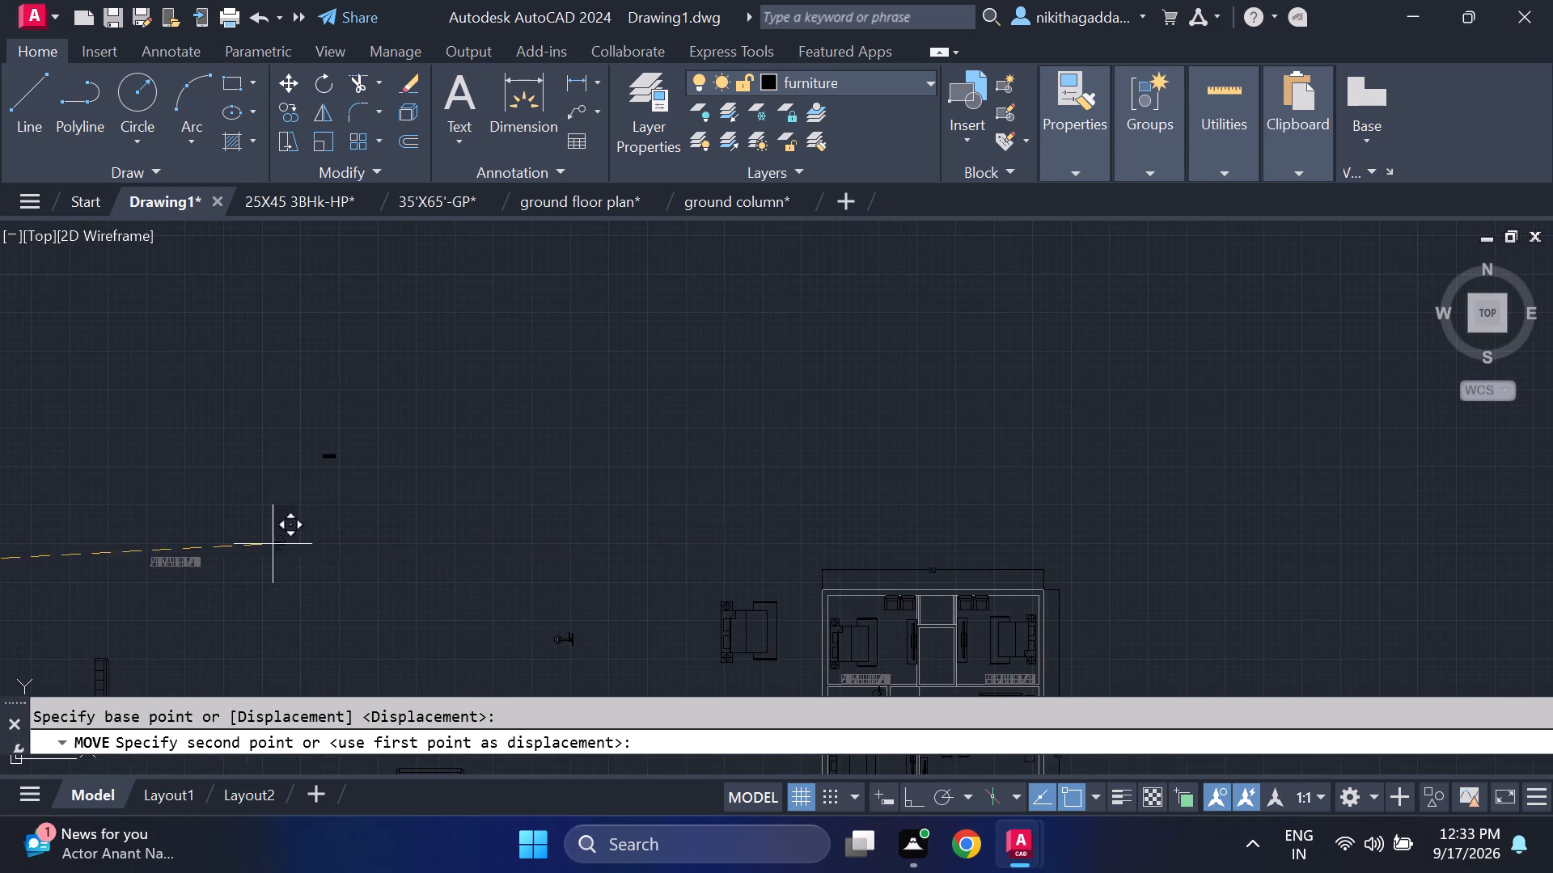
{"action": "scroll", "coordinate": [948, 651], "scroll_direction": "up", "scroll_amount": 3}
{"action": "middle_click_drag", "start_coordinate": [907, 647], "coordinate": [861, 486]}
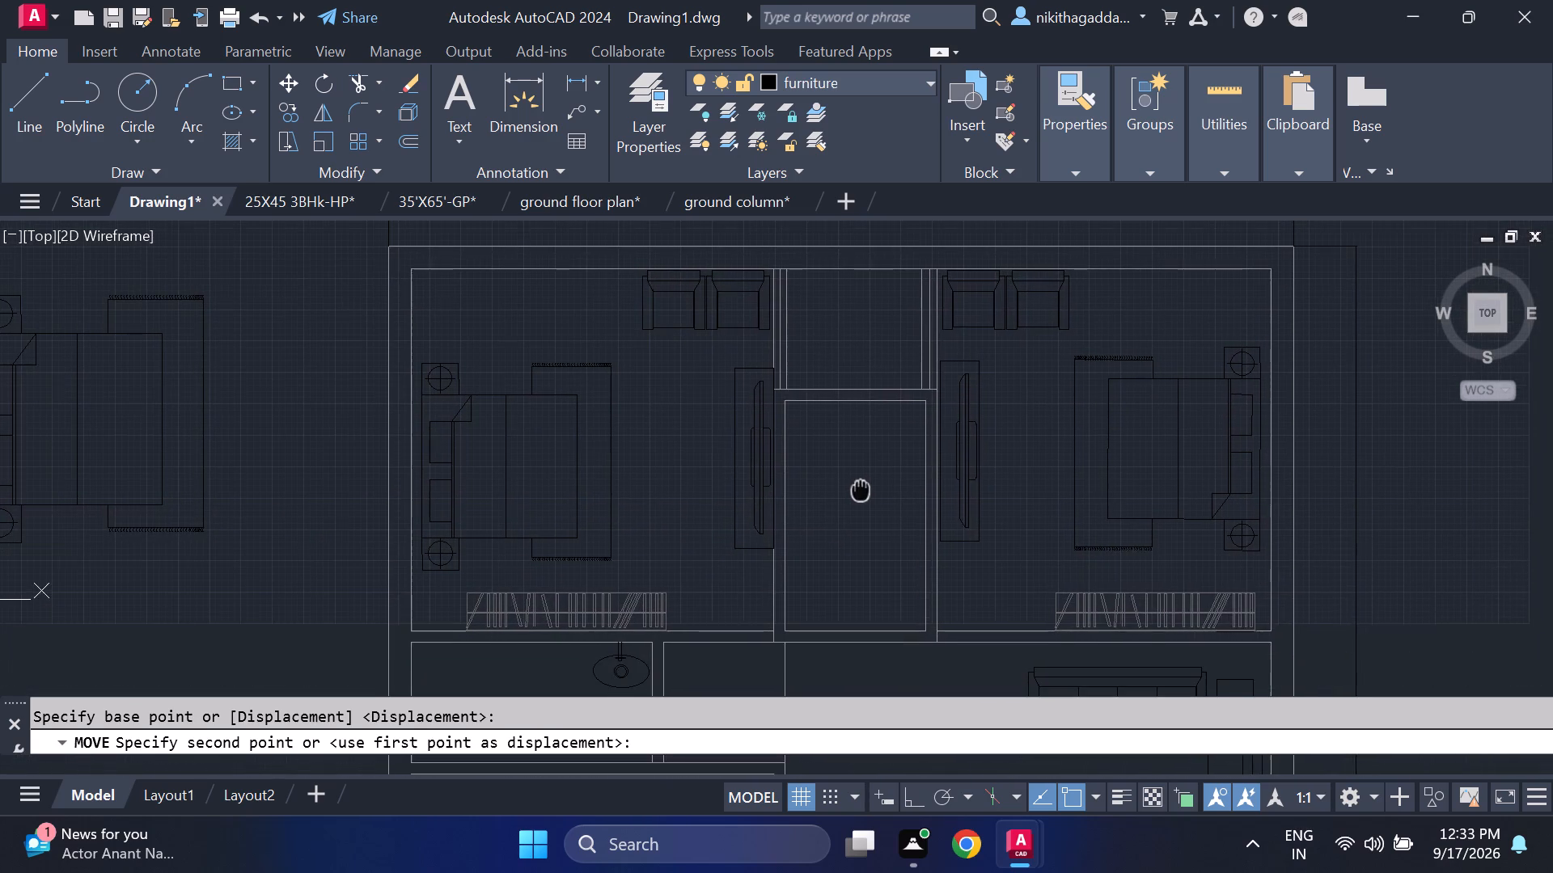
{"action": "middle_click_drag", "start_coordinate": [861, 486], "coordinate": [860, 486]}
{"action": "scroll", "coordinate": [837, 491], "scroll_direction": "up", "scroll_amount": 2}
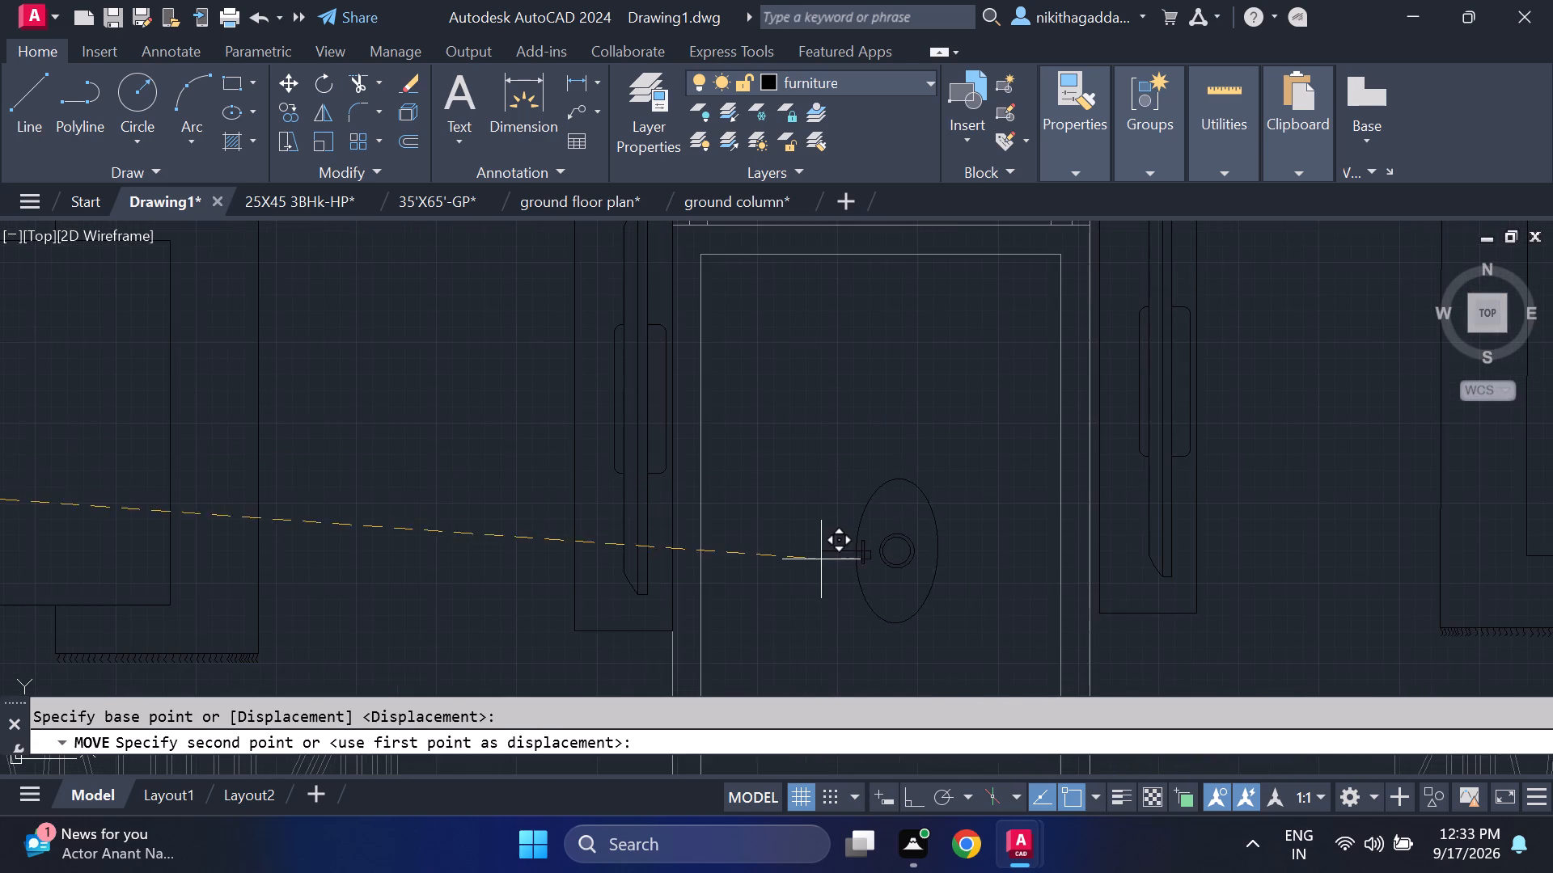
{"action": "middle_click_drag", "start_coordinate": [821, 559], "coordinate": [845, 391]}
{"action": "middle_click_drag", "start_coordinate": [830, 466], "coordinate": [859, 350]}
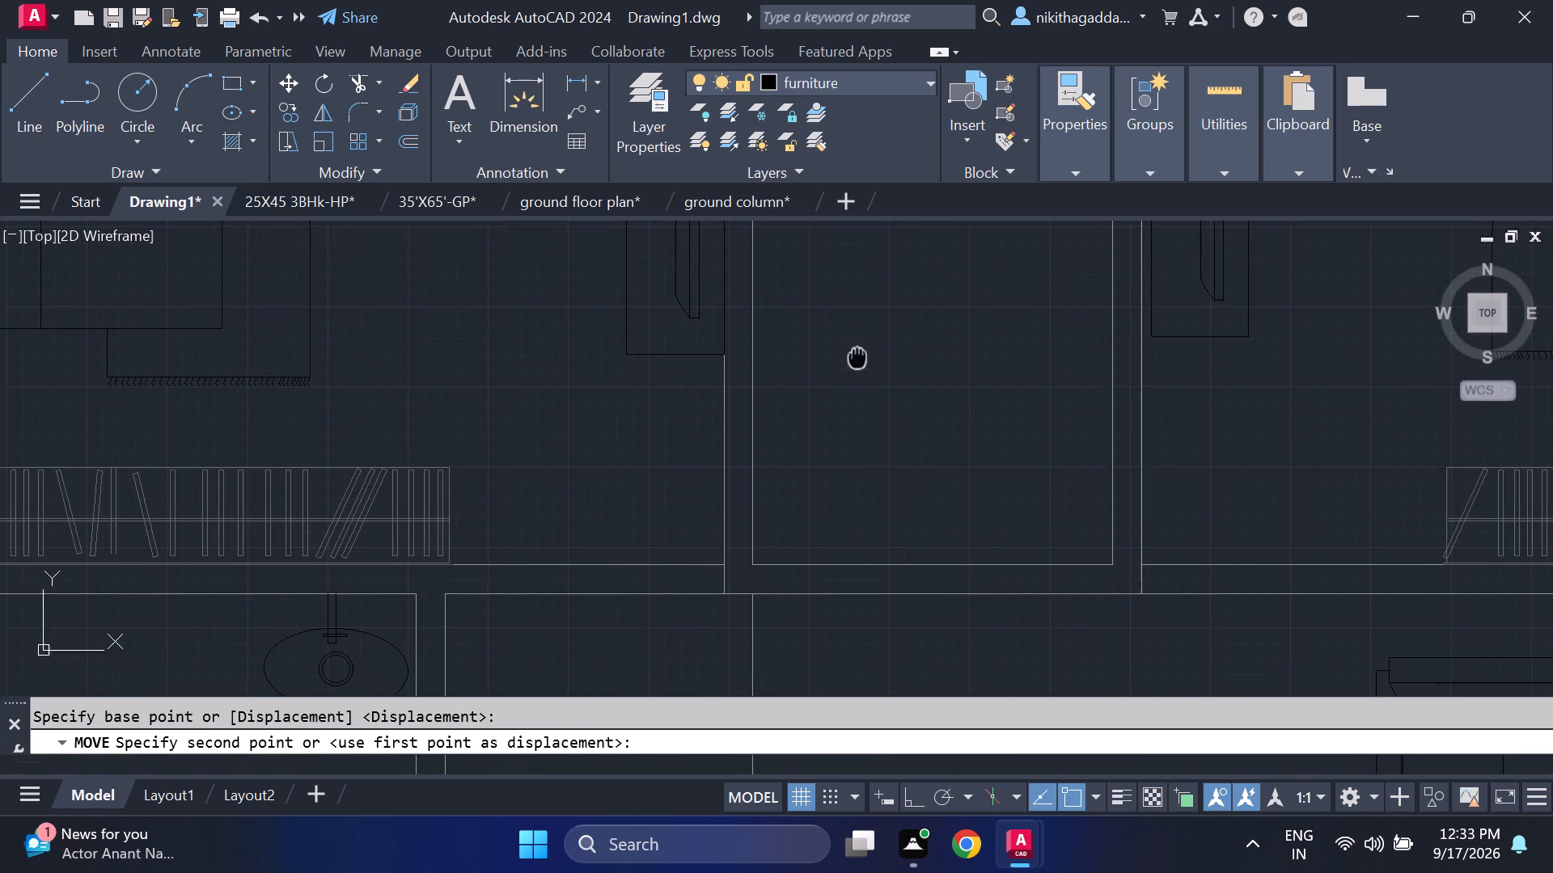
{"action": "middle_click_drag", "start_coordinate": [859, 350], "coordinate": [861, 348]}
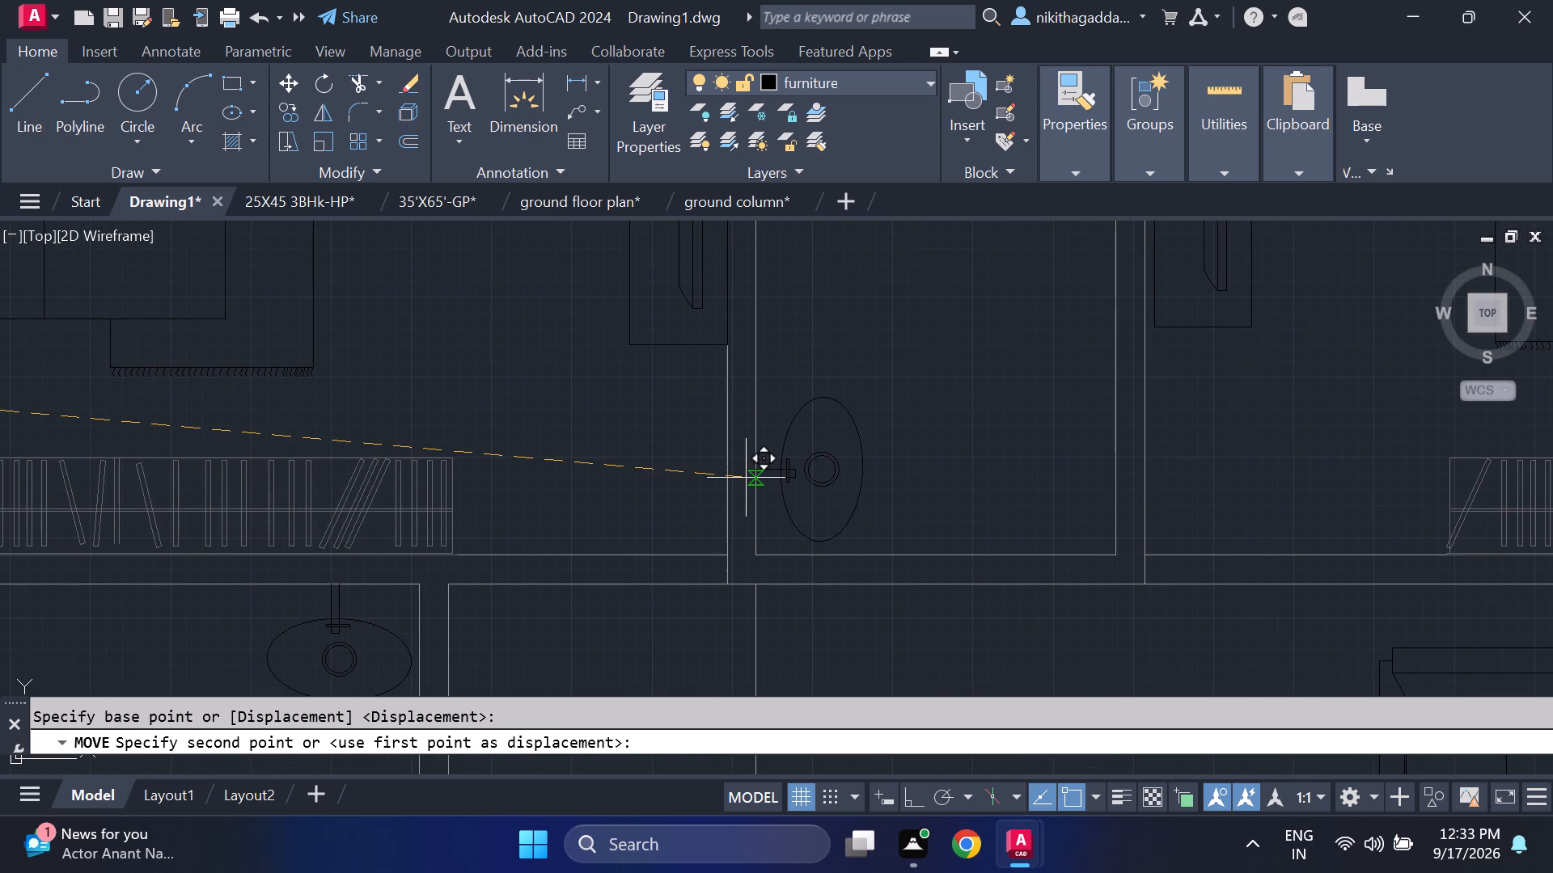
{"action": "left_click", "coordinate": [746, 478]}
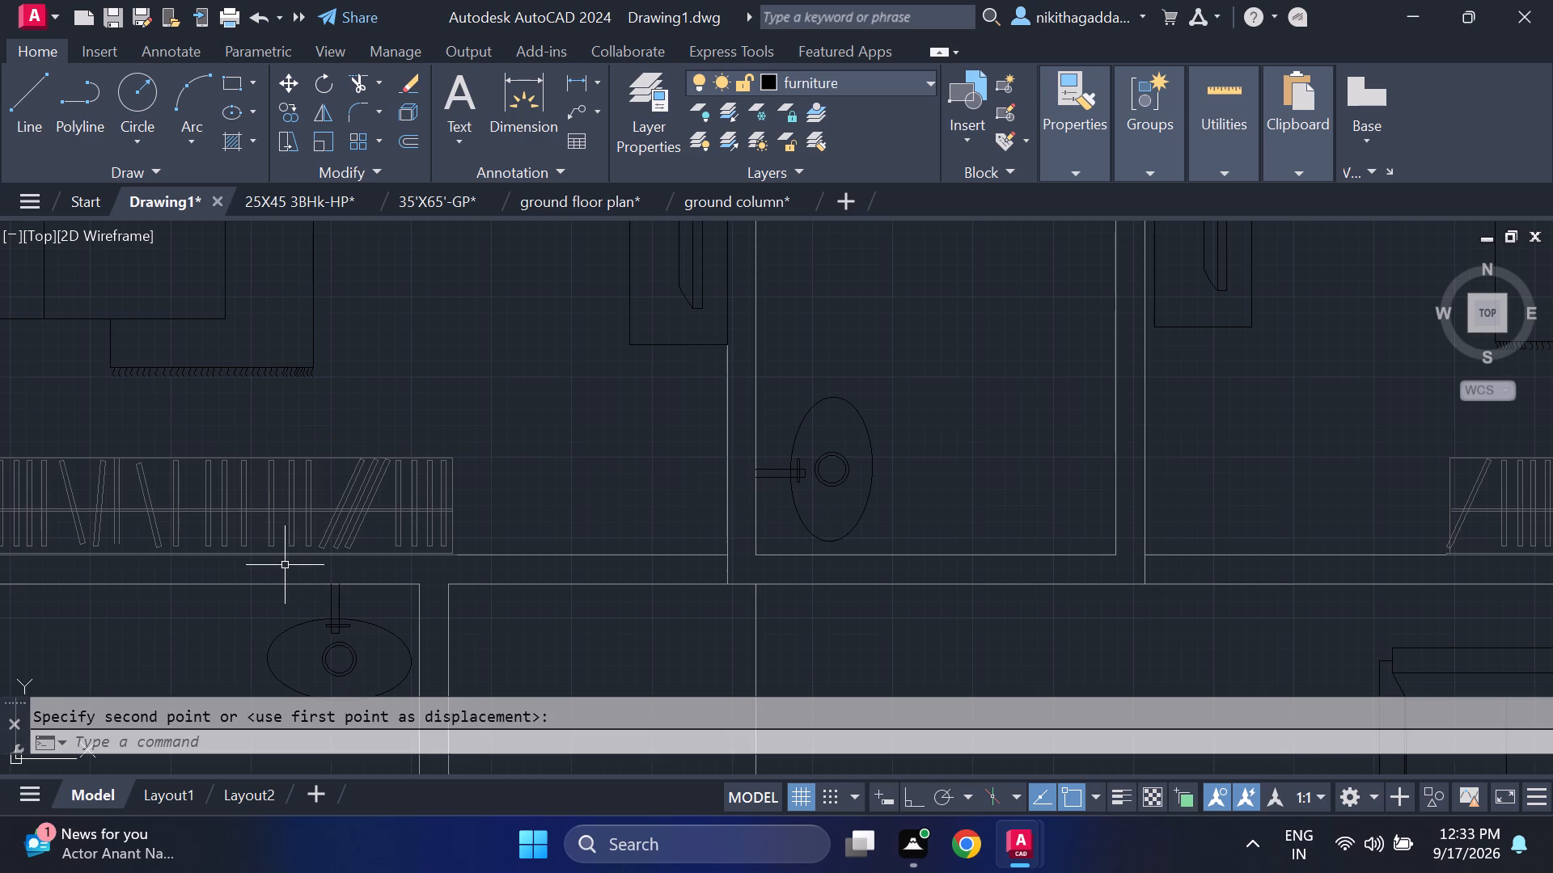
Move the loose downward-facing washbasin by its tap end onto the lower wall of the small room beside the kitchen sink, near its right end.
{"action": "scroll", "coordinate": [442, 564], "scroll_direction": "down", "scroll_amount": 3}
{"action": "middle_click_drag", "start_coordinate": [700, 598], "coordinate": [1552, 348]}
{"action": "scroll", "coordinate": [0, 472], "scroll_direction": "down", "scroll_amount": 3}
{"action": "middle_click_drag", "start_coordinate": [83, 501], "coordinate": [1217, 504]}
{"action": "scroll", "coordinate": [805, 387], "scroll_direction": "up", "scroll_amount": 3}
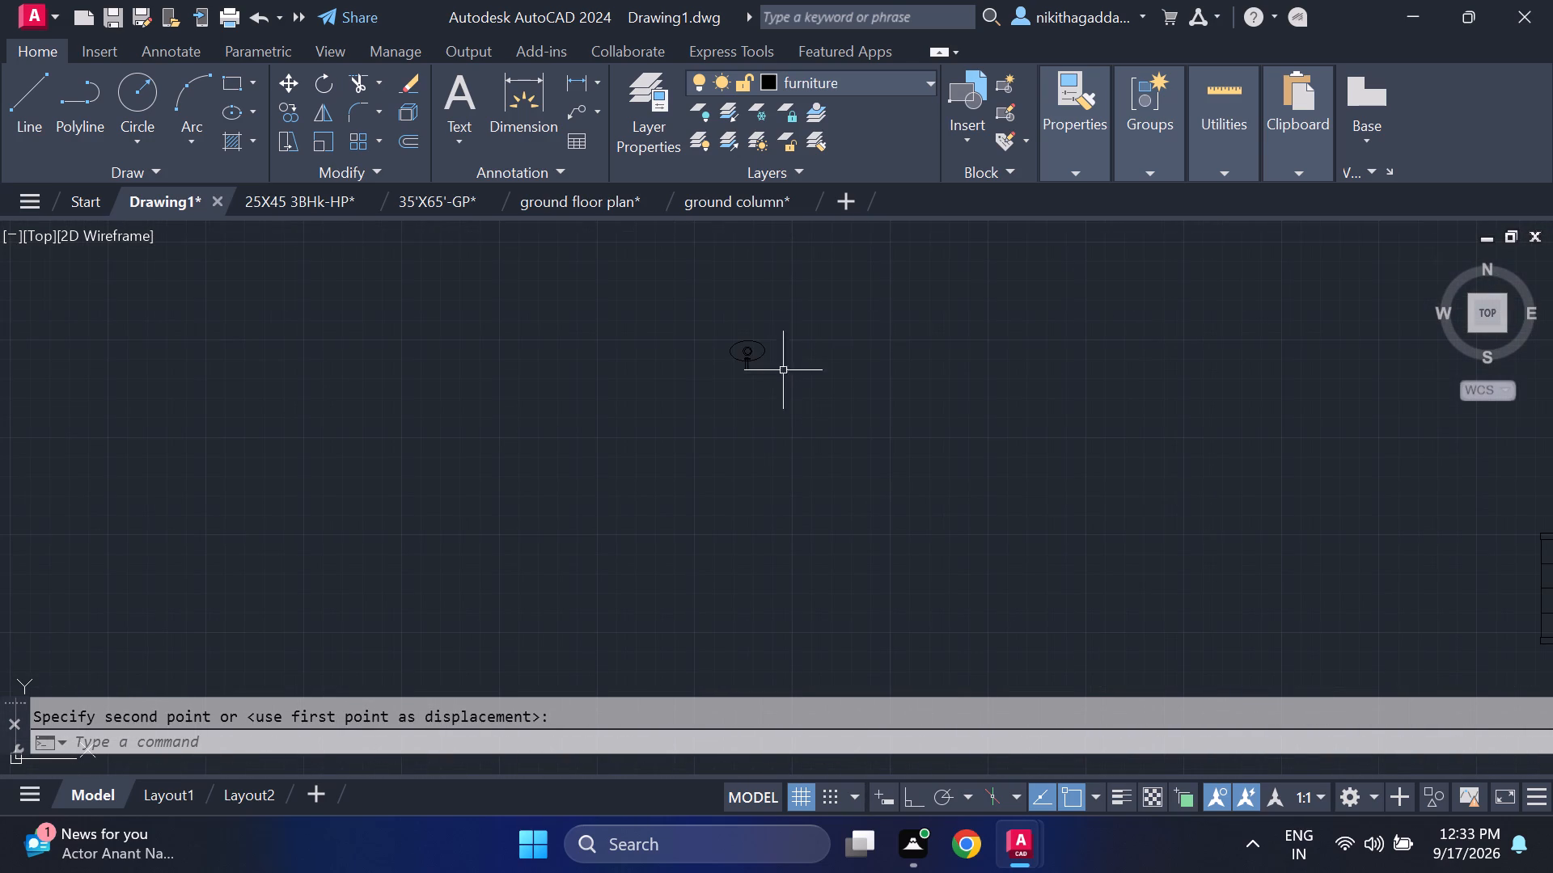
{"action": "left_click_drag", "start_coordinate": [786, 323], "coordinate": [769, 335]}
{"action": "left_click", "coordinate": [421, 478]}
{"action": "key", "text": "m"}
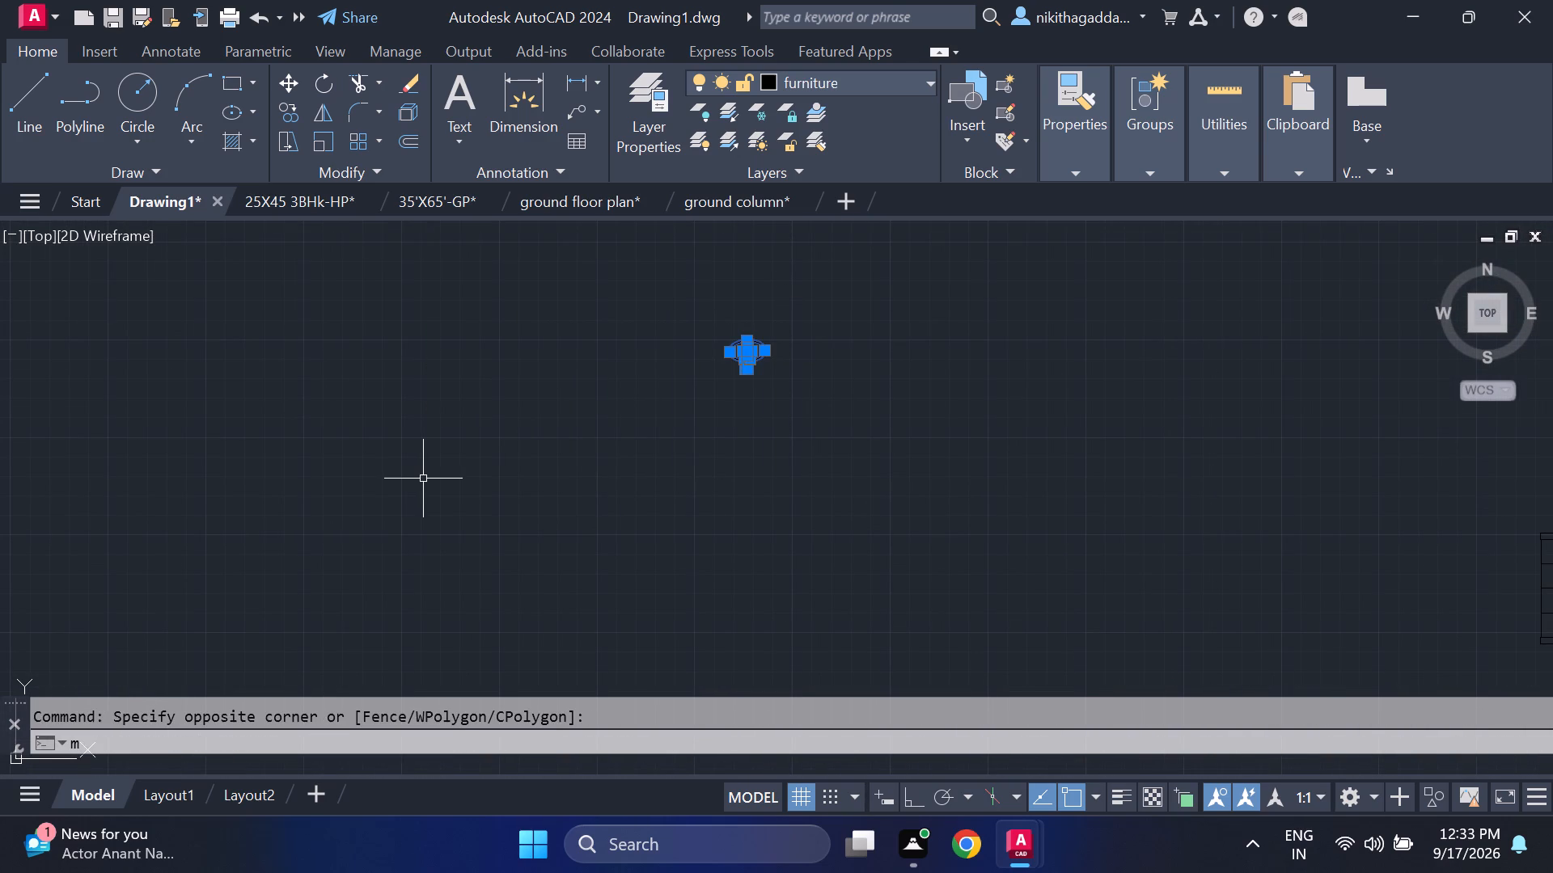
{"action": "key", "text": "Return"}
{"action": "scroll", "coordinate": [709, 386], "scroll_direction": "up", "scroll_amount": 3}
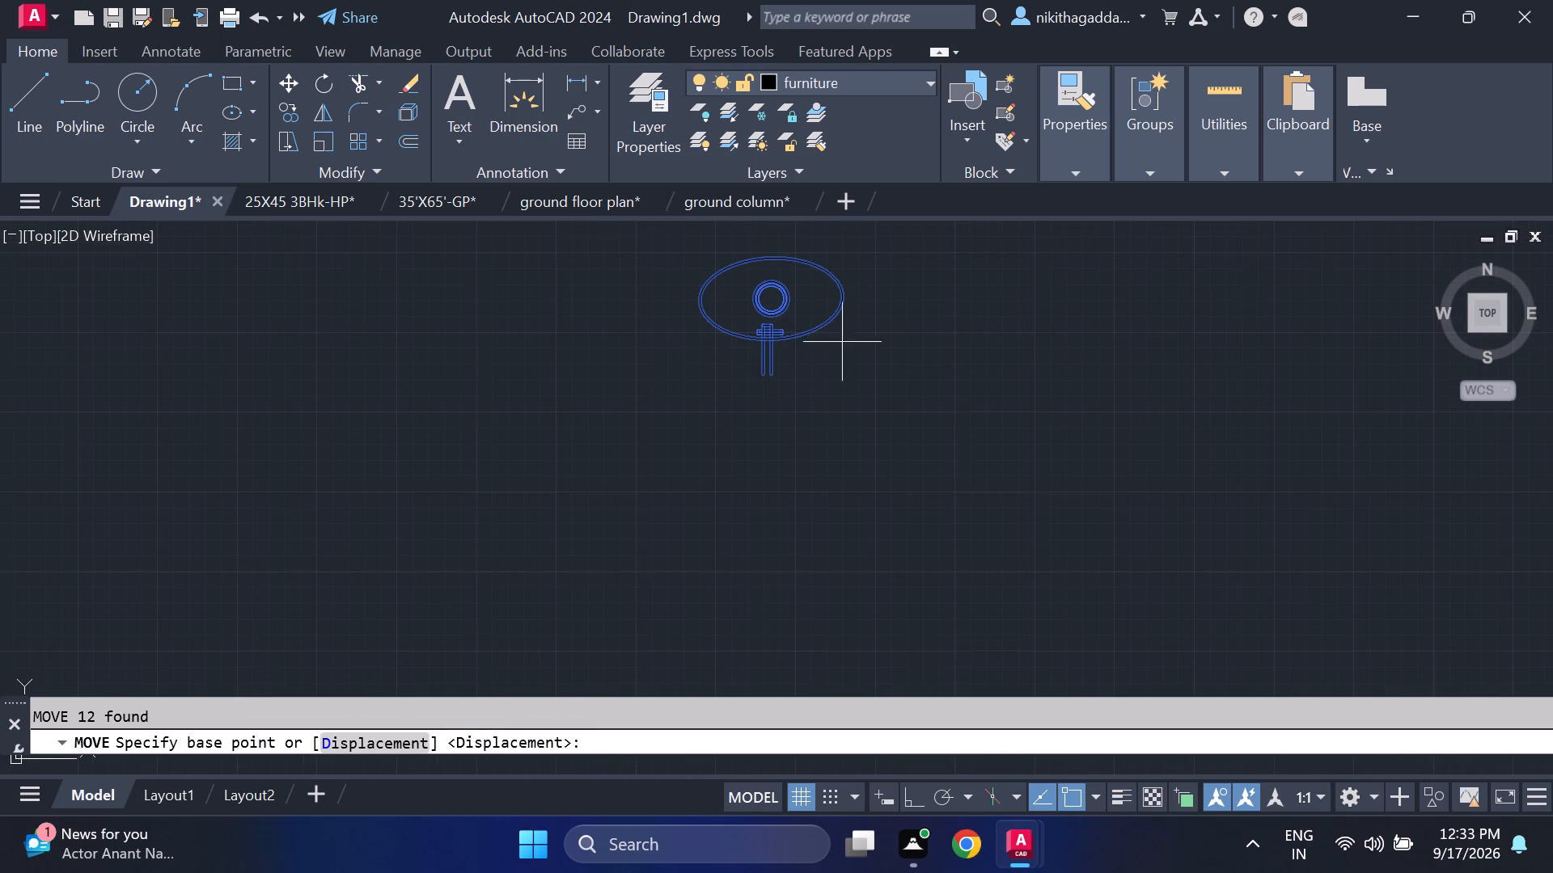
{"action": "left_click", "coordinate": [757, 378]}
{"action": "scroll", "coordinate": [1035, 470], "scroll_direction": "down", "scroll_amount": 3}
{"action": "middle_click_drag", "start_coordinate": [1082, 516], "coordinate": [348, 469]}
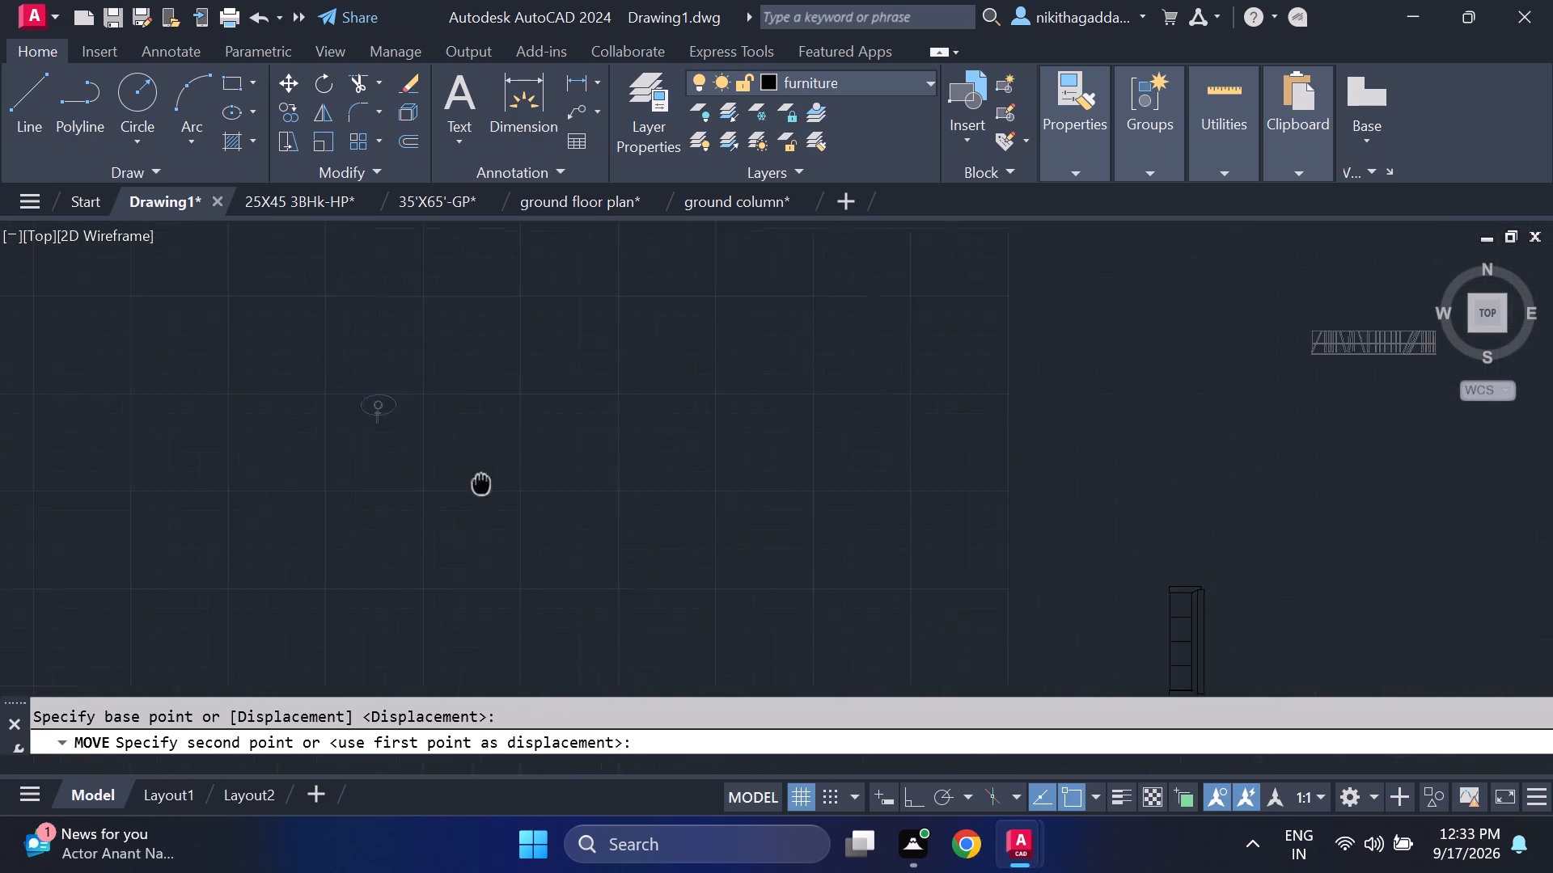
{"action": "middle_click_drag", "start_coordinate": [348, 469], "coordinate": [66, 428]}
{"action": "scroll", "coordinate": [343, 495], "scroll_direction": "down", "scroll_amount": 3}
{"action": "middle_click_drag", "start_coordinate": [380, 506], "coordinate": [112, 395]}
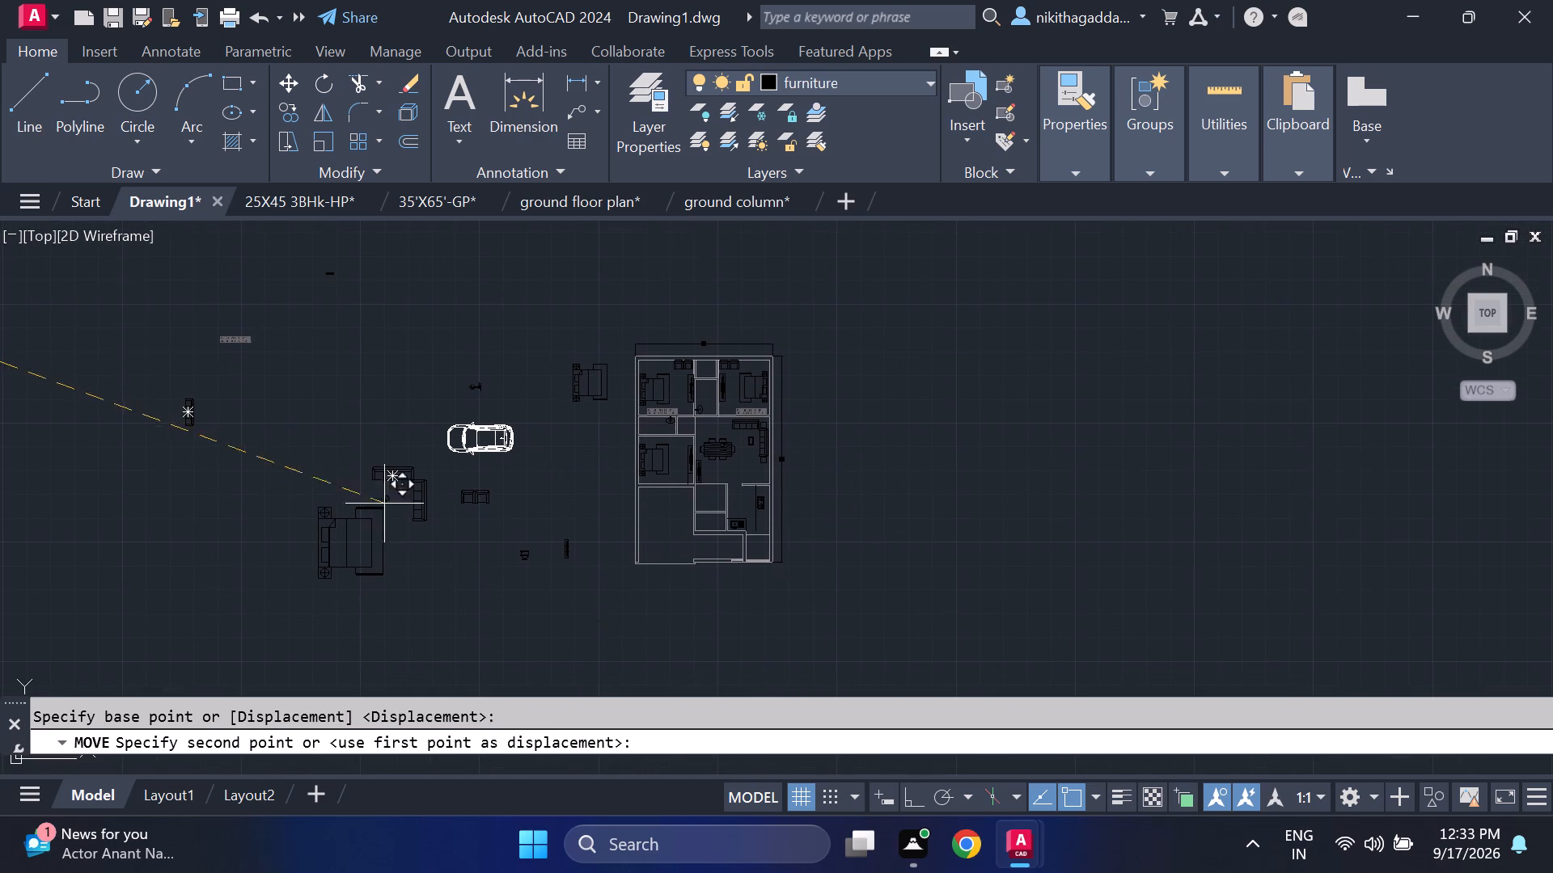
{"action": "scroll", "coordinate": [720, 537], "scroll_direction": "up", "scroll_amount": 6}
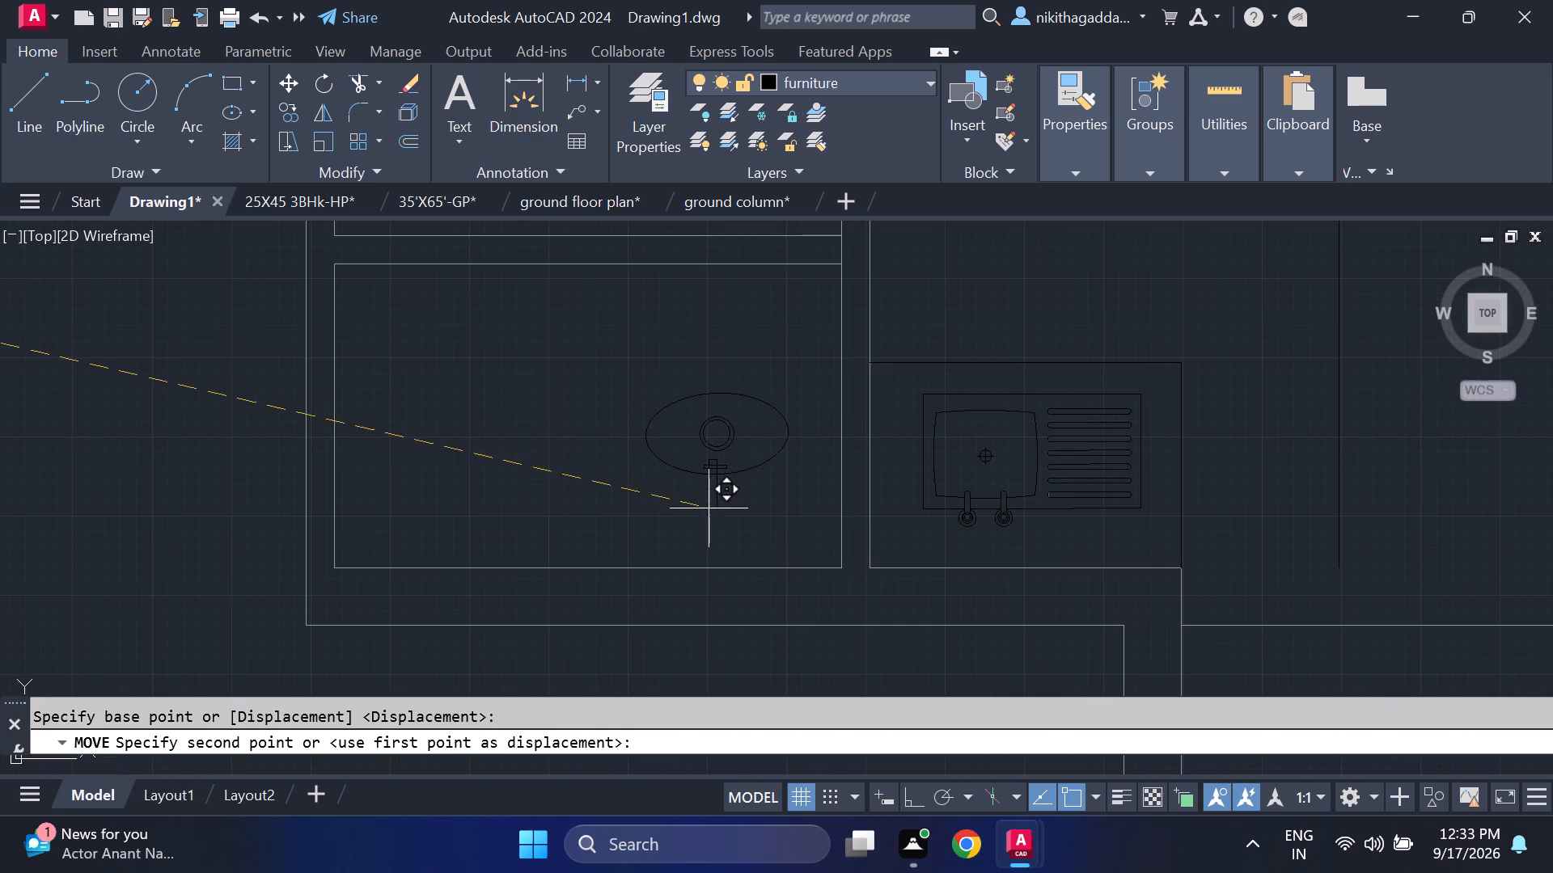
{"action": "left_click", "coordinate": [755, 571]}
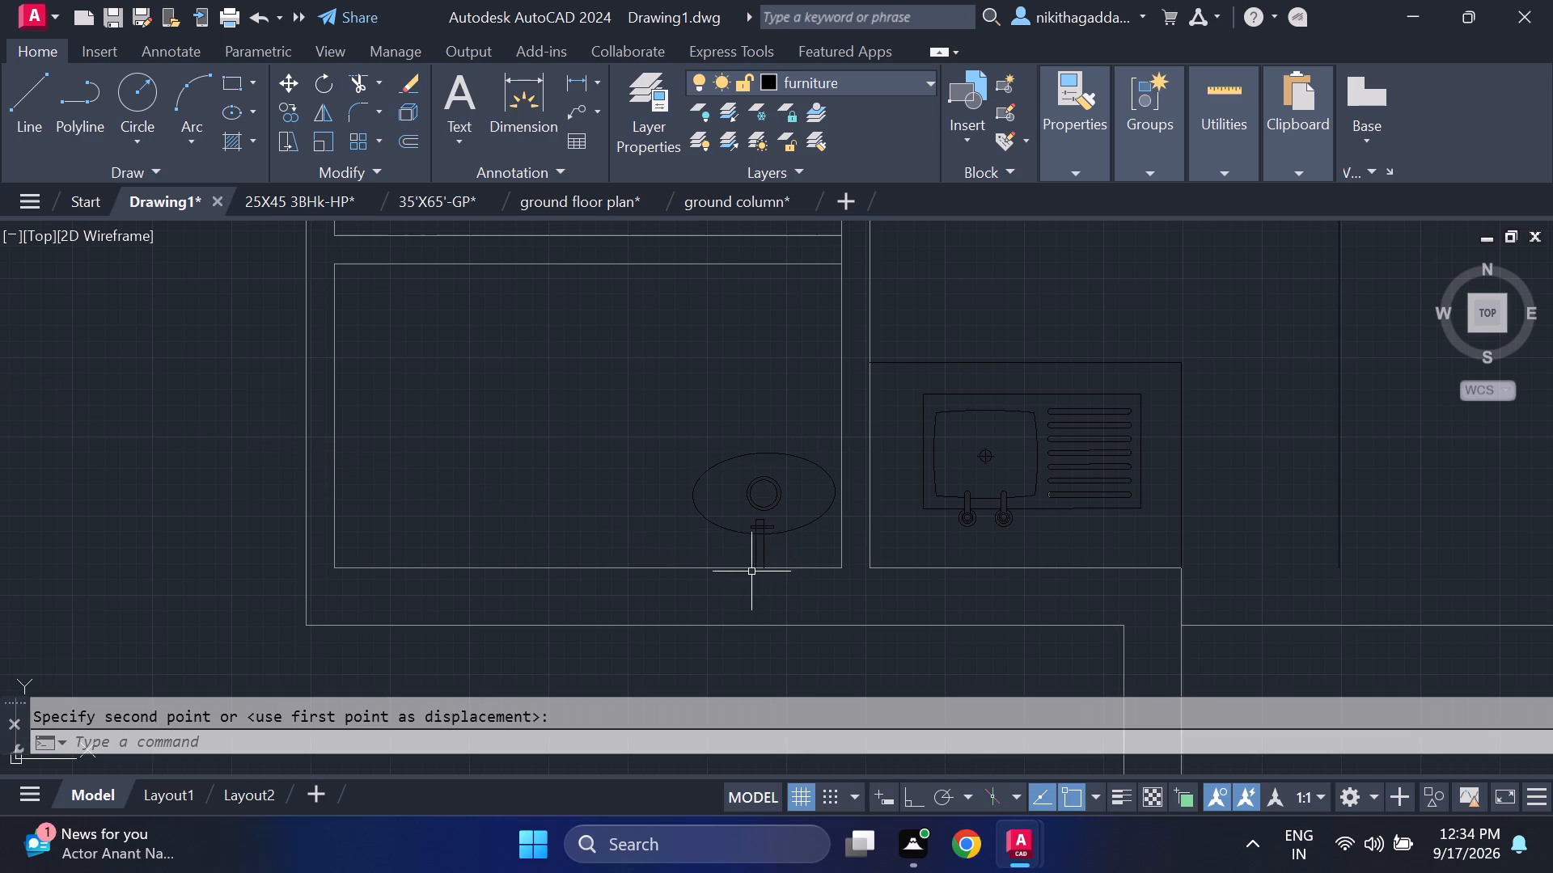
Copy the round-headed shower fixture above the car to about 3'-7" on its right.
{"action": "scroll", "coordinate": [753, 588], "scroll_direction": "up", "scroll_amount": 3}
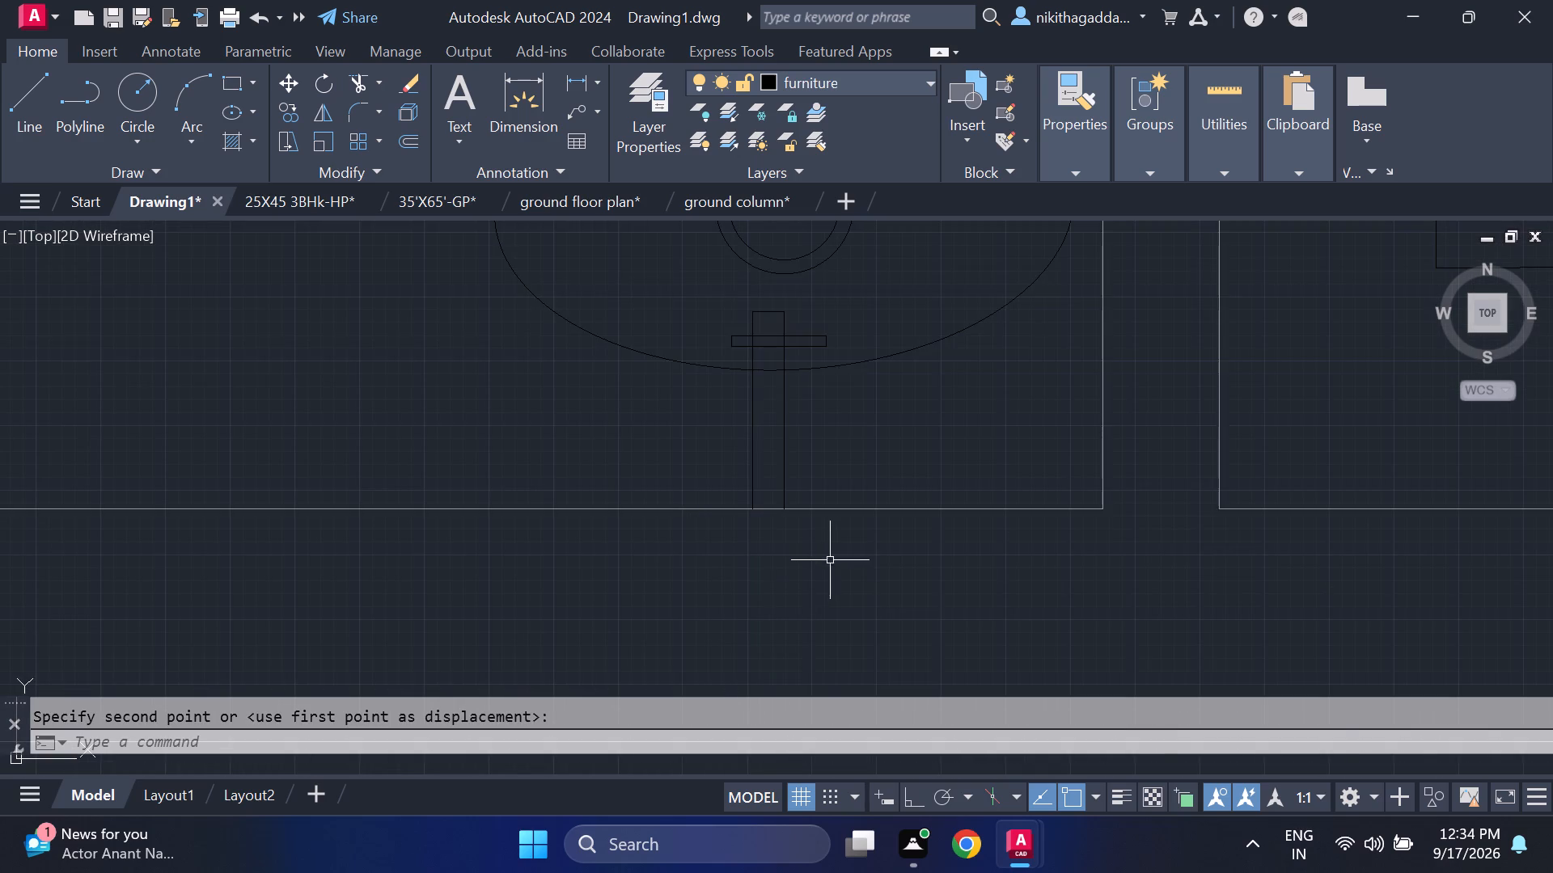
{"action": "scroll", "coordinate": [787, 550], "scroll_direction": "up", "scroll_amount": 4}
{"action": "scroll", "coordinate": [676, 321], "scroll_direction": "up", "scroll_amount": 4}
{"action": "scroll", "coordinate": [737, 407], "scroll_direction": "down", "scroll_amount": 7}
{"action": "scroll", "coordinate": [767, 492], "scroll_direction": "down", "scroll_amount": 7}
{"action": "scroll", "coordinate": [579, 545], "scroll_direction": "down", "scroll_amount": 1}
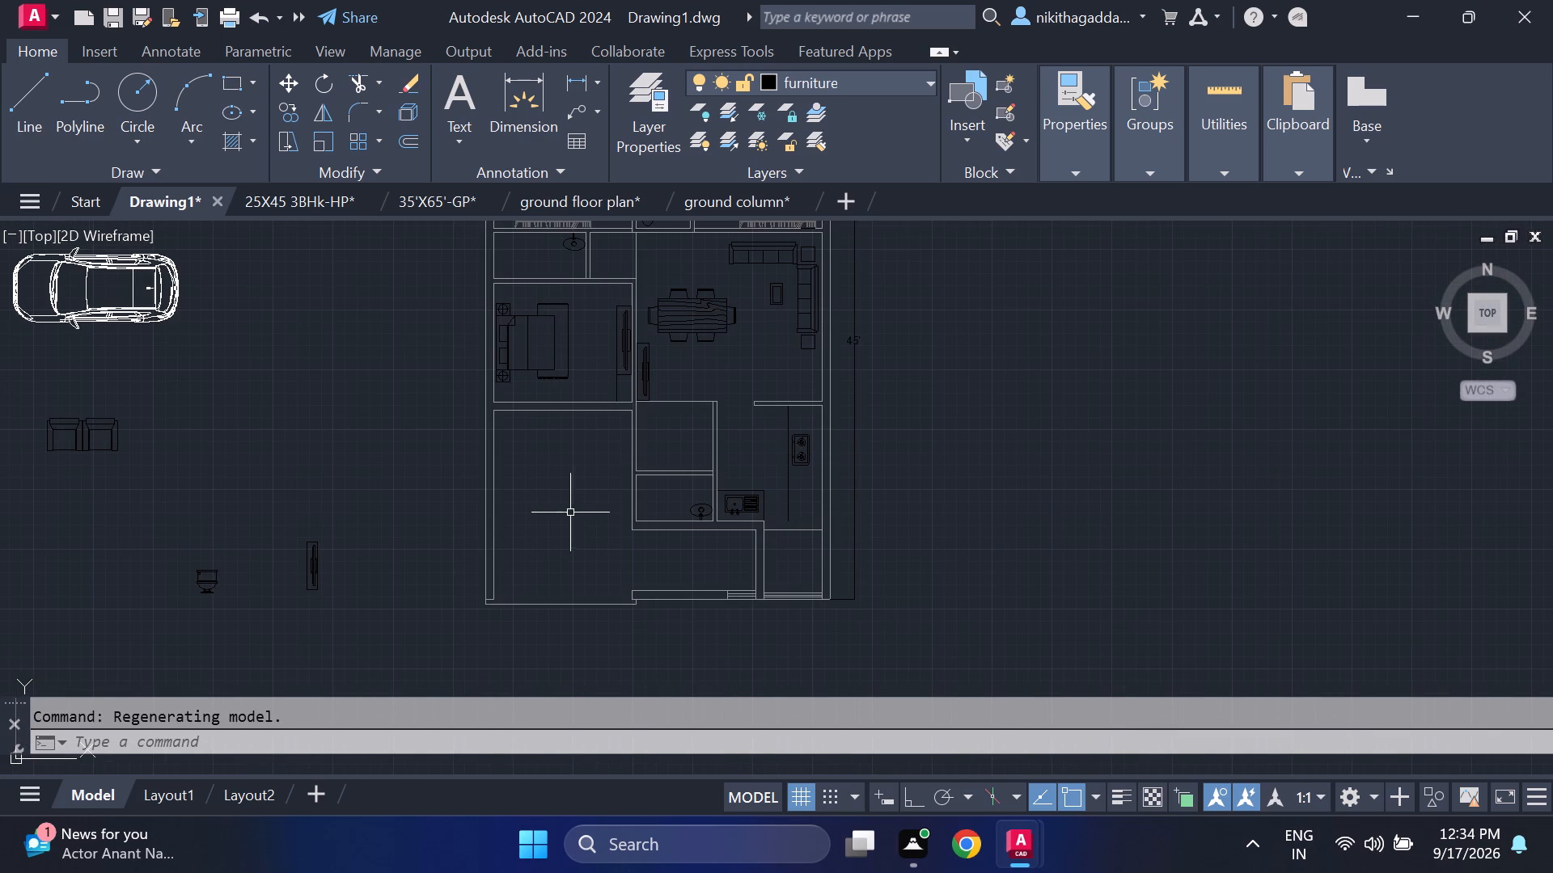
{"action": "middle_click_drag", "start_coordinate": [578, 508], "coordinate": [1125, 536]}
{"action": "scroll", "coordinate": [508, 560], "scroll_direction": "down", "scroll_amount": 3}
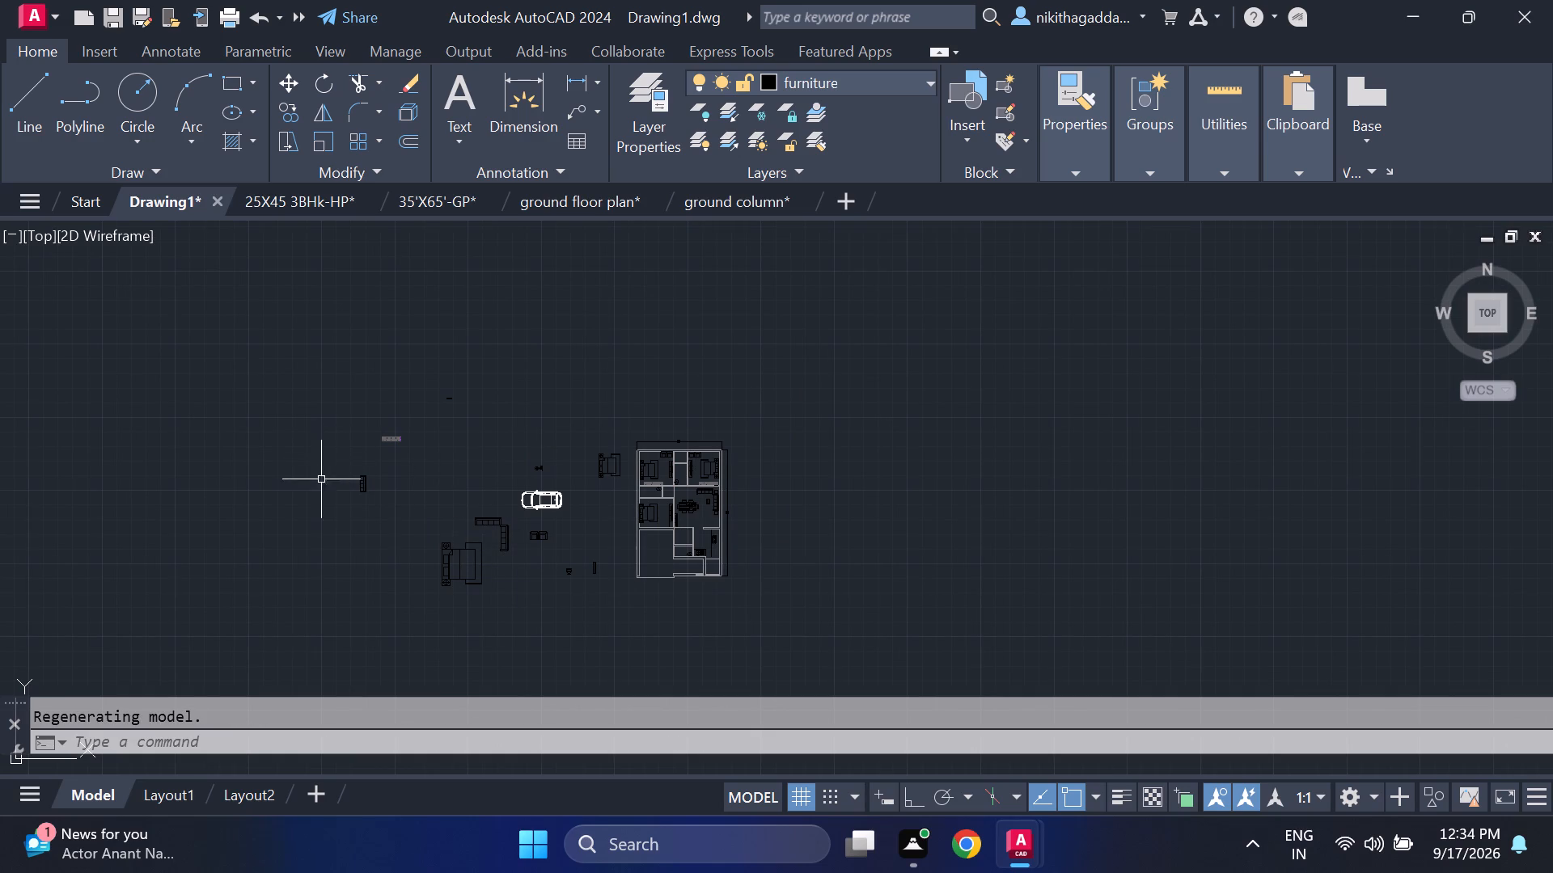
{"action": "scroll", "coordinate": [431, 412], "scroll_direction": "up", "scroll_amount": 2}
{"action": "middle_click_drag", "start_coordinate": [581, 503], "coordinate": [532, 473]}
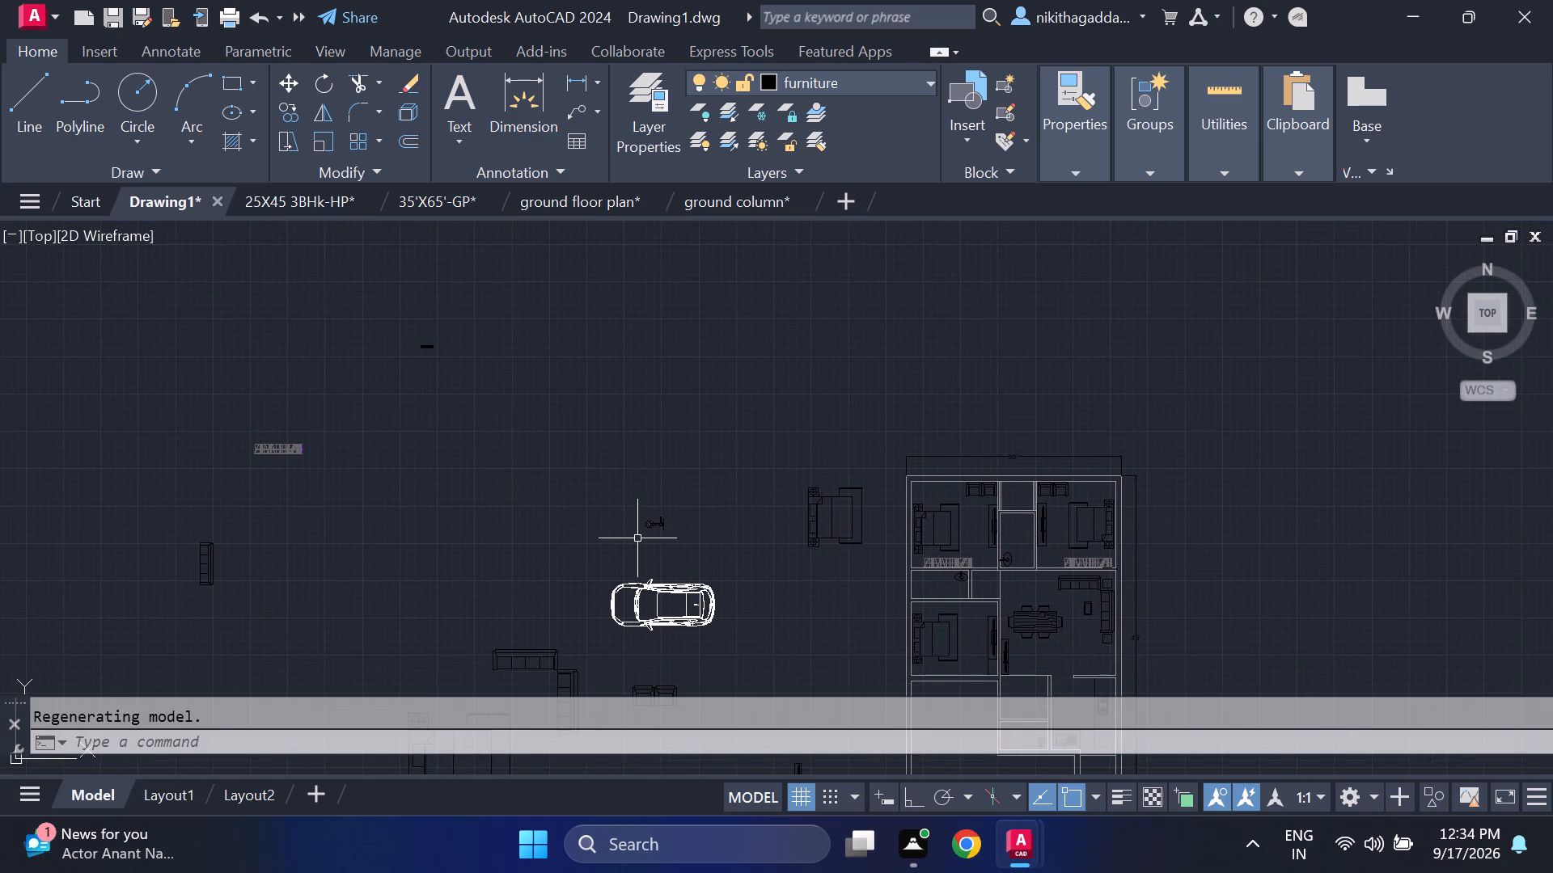
{"action": "scroll", "coordinate": [637, 538], "scroll_direction": "up", "scroll_amount": 5}
{"action": "middle_click_drag", "start_coordinate": [725, 534], "coordinate": [610, 536]}
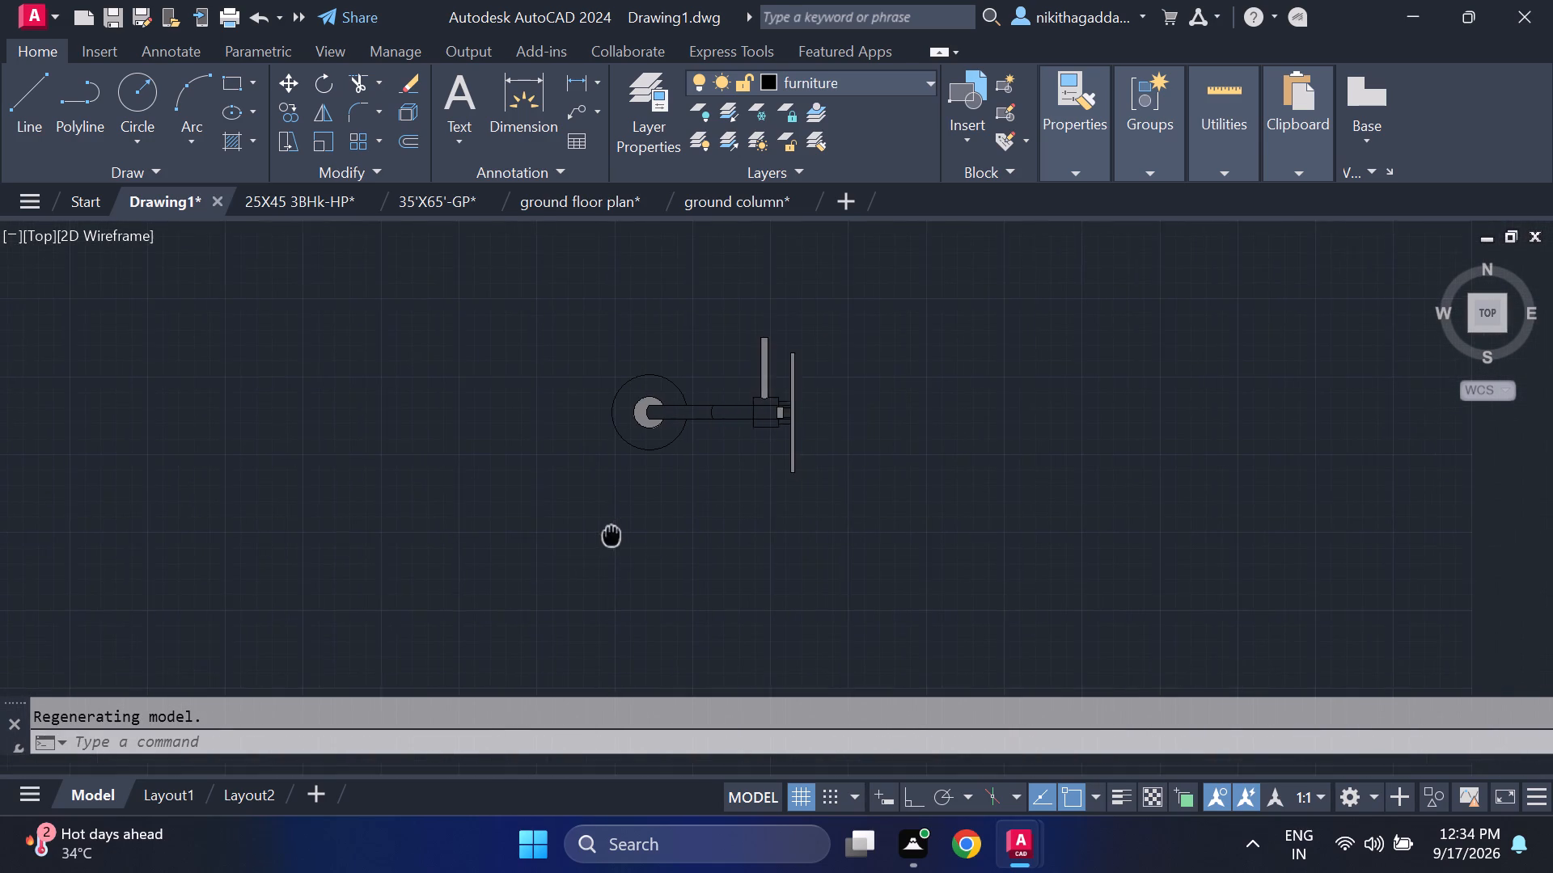
{"action": "middle_click_drag", "start_coordinate": [610, 536], "coordinate": [540, 505]}
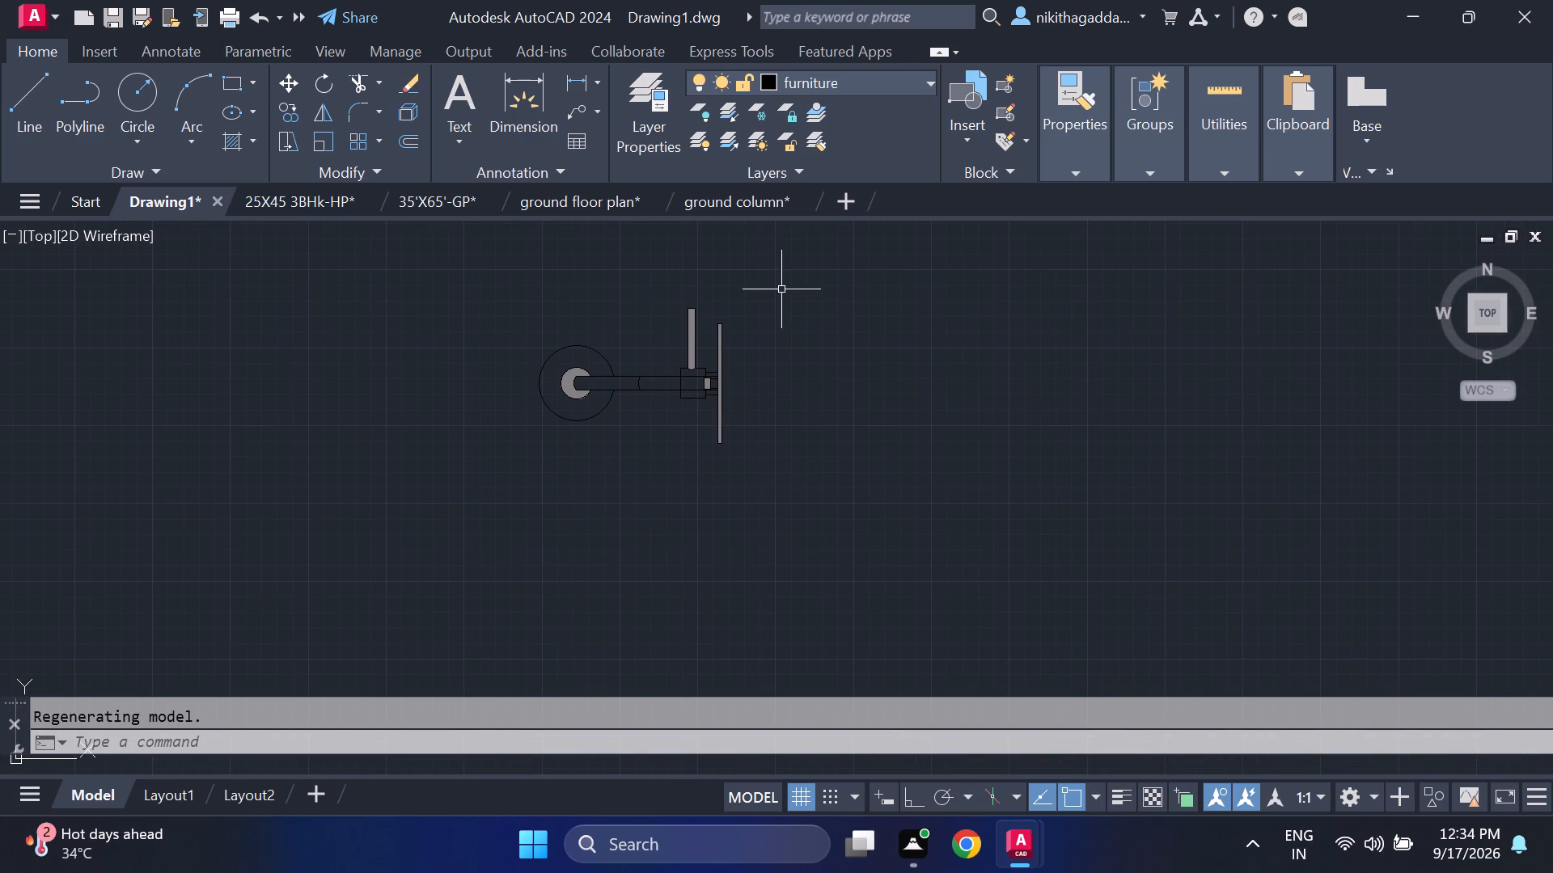
{"action": "left_click_drag", "start_coordinate": [780, 282], "coordinate": [700, 329]}
{"action": "left_click", "coordinate": [314, 560]}
{"action": "type", "text": "co"}
{"action": "key", "text": "Return"}
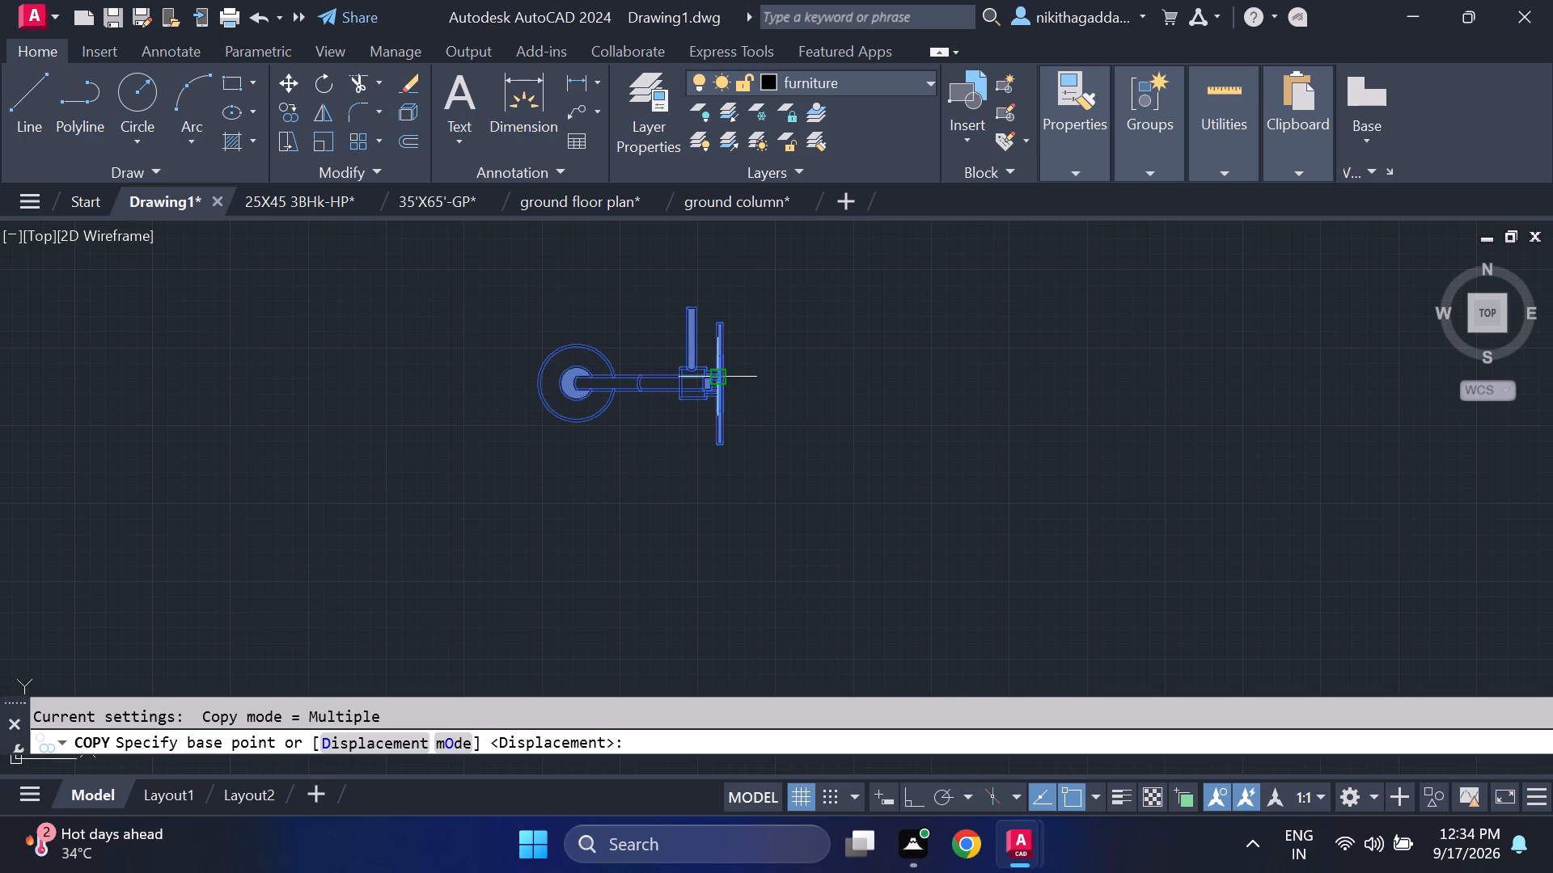
{"action": "left_click", "coordinate": [723, 371]}
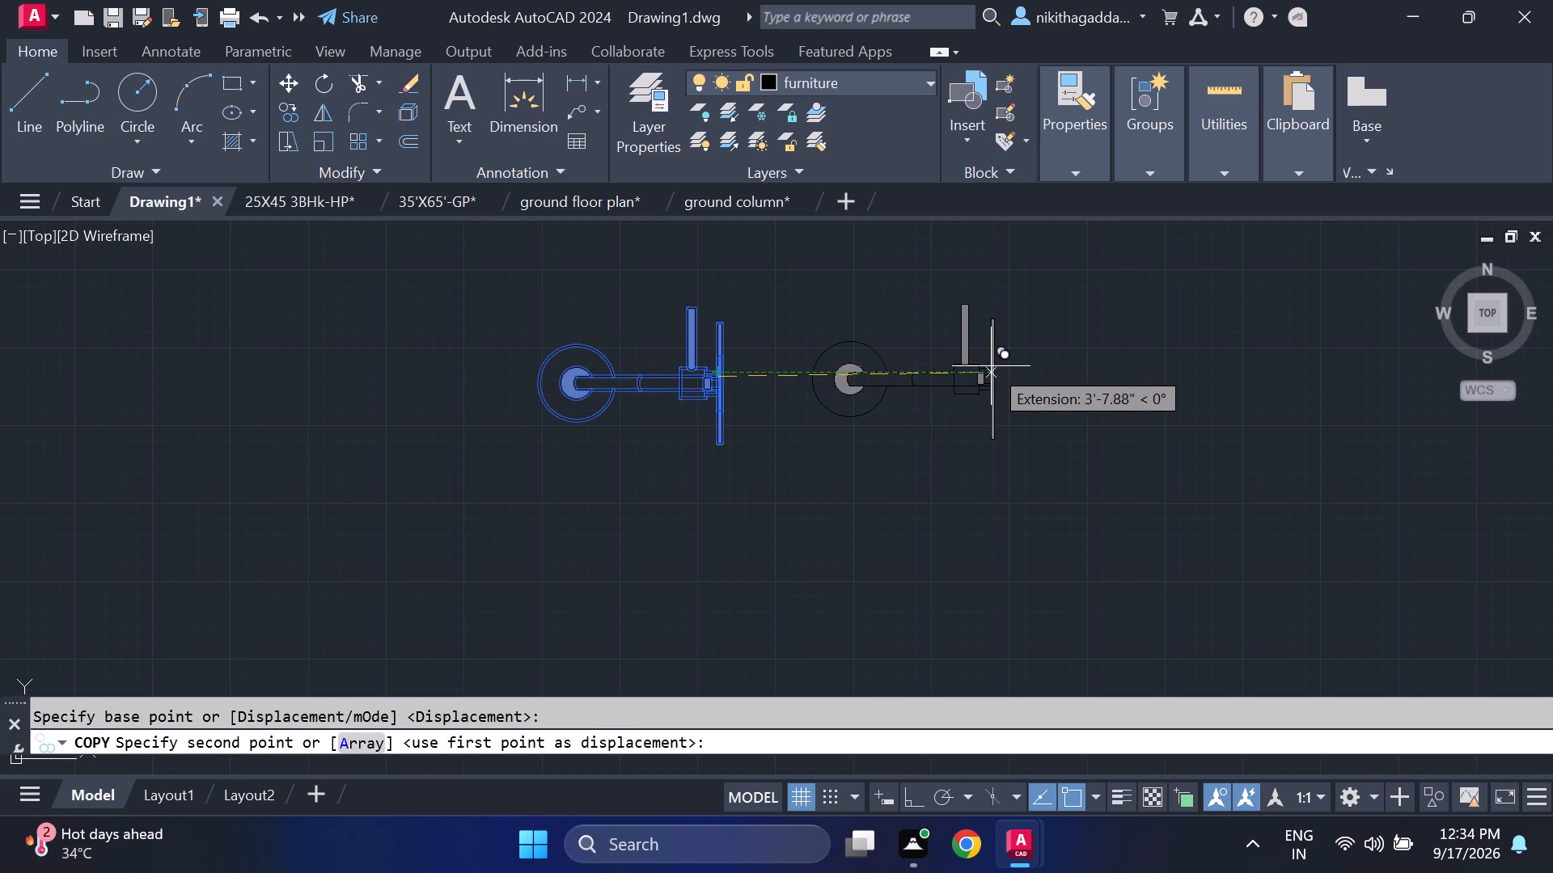
{"action": "left_click", "coordinate": [981, 370]}
{"action": "key", "text": "Escape"}
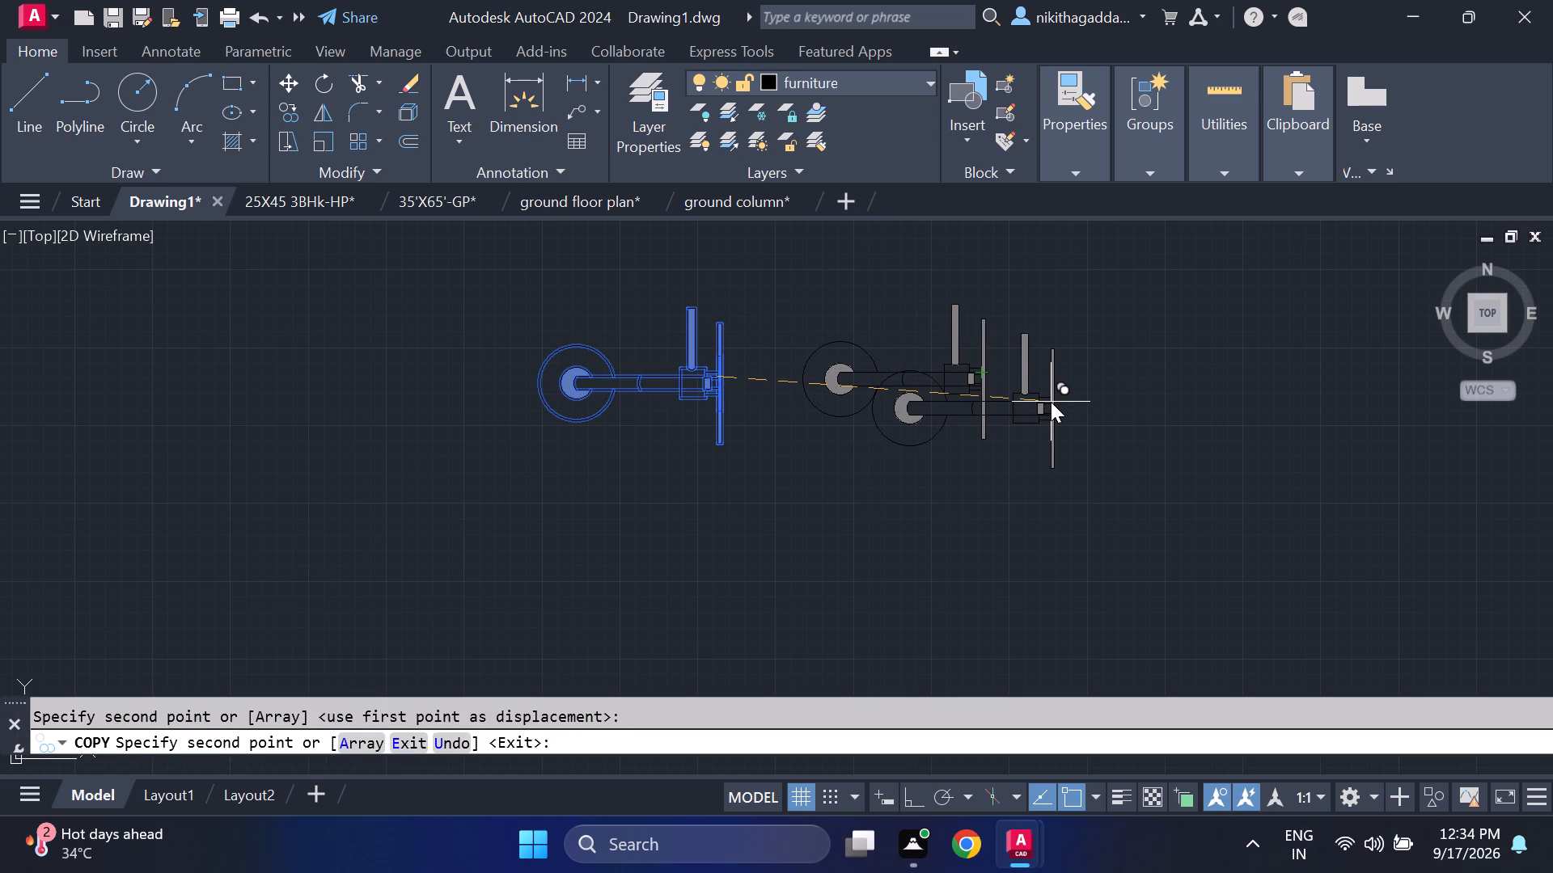
Select the copied shower fixture and set the PLUMBING FIXTURES layer colour to 252.
{"action": "scroll", "coordinate": [859, 369], "scroll_direction": "up", "scroll_amount": 2}
{"action": "left_click", "coordinate": [848, 356]}
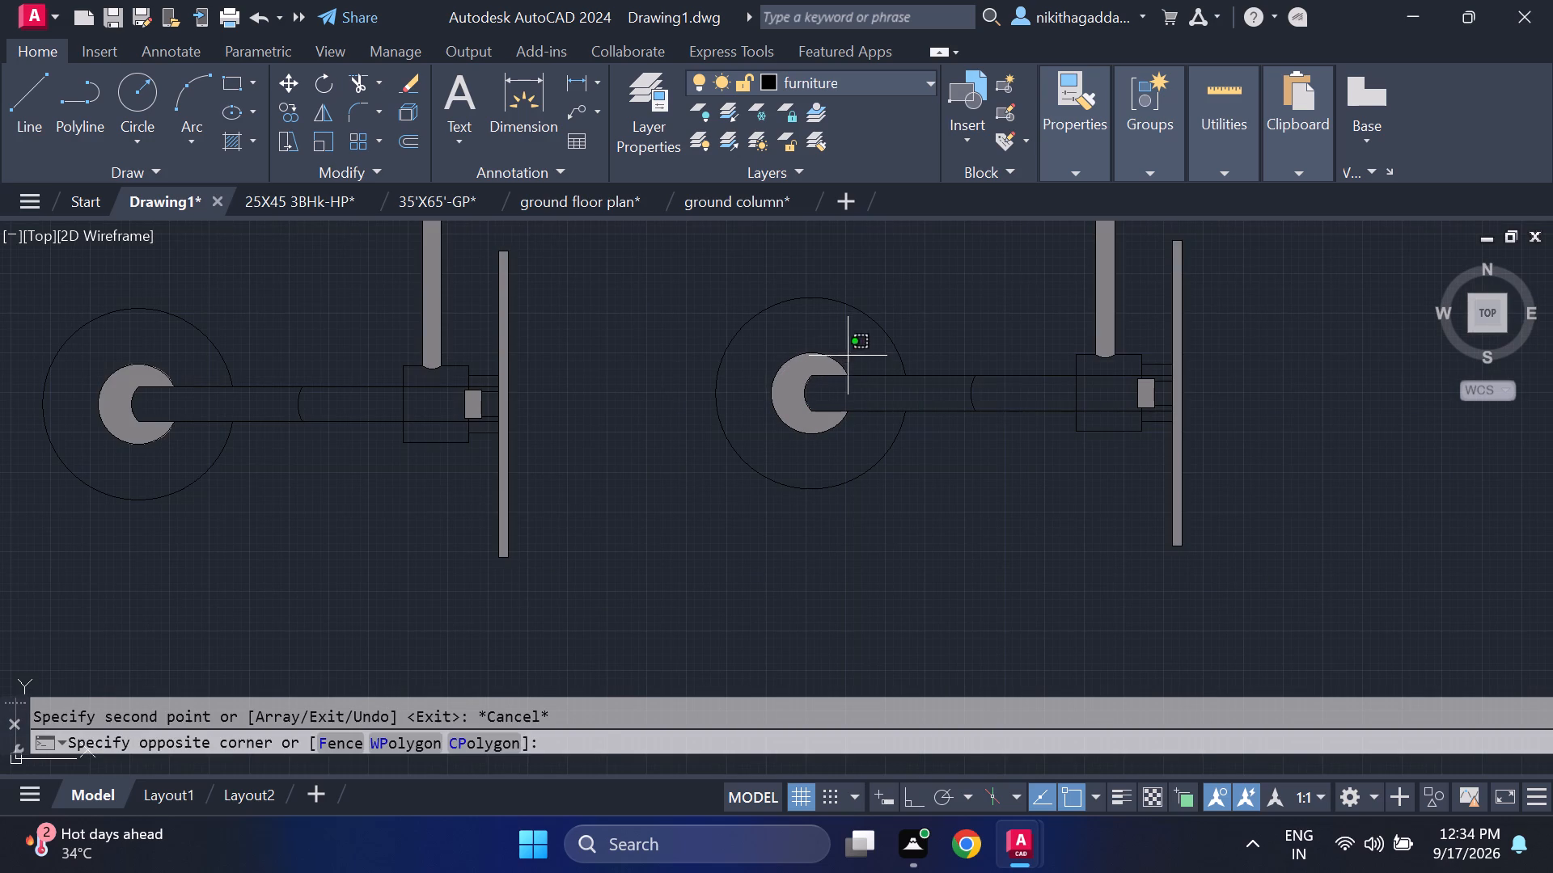
{"action": "left_click", "coordinate": [780, 382]}
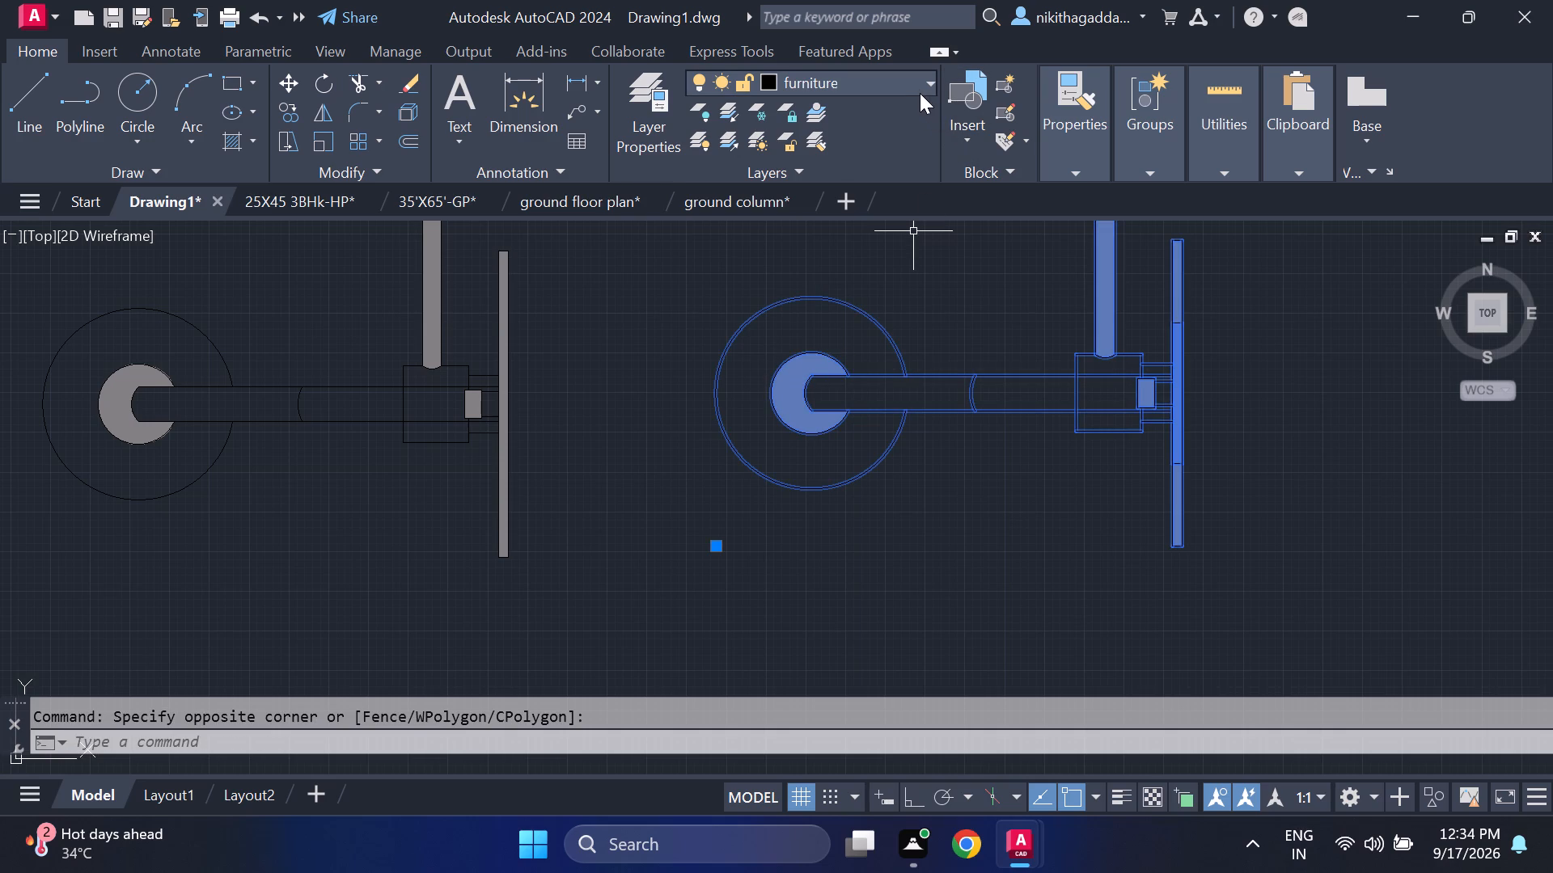
{"action": "left_click", "coordinate": [917, 86]}
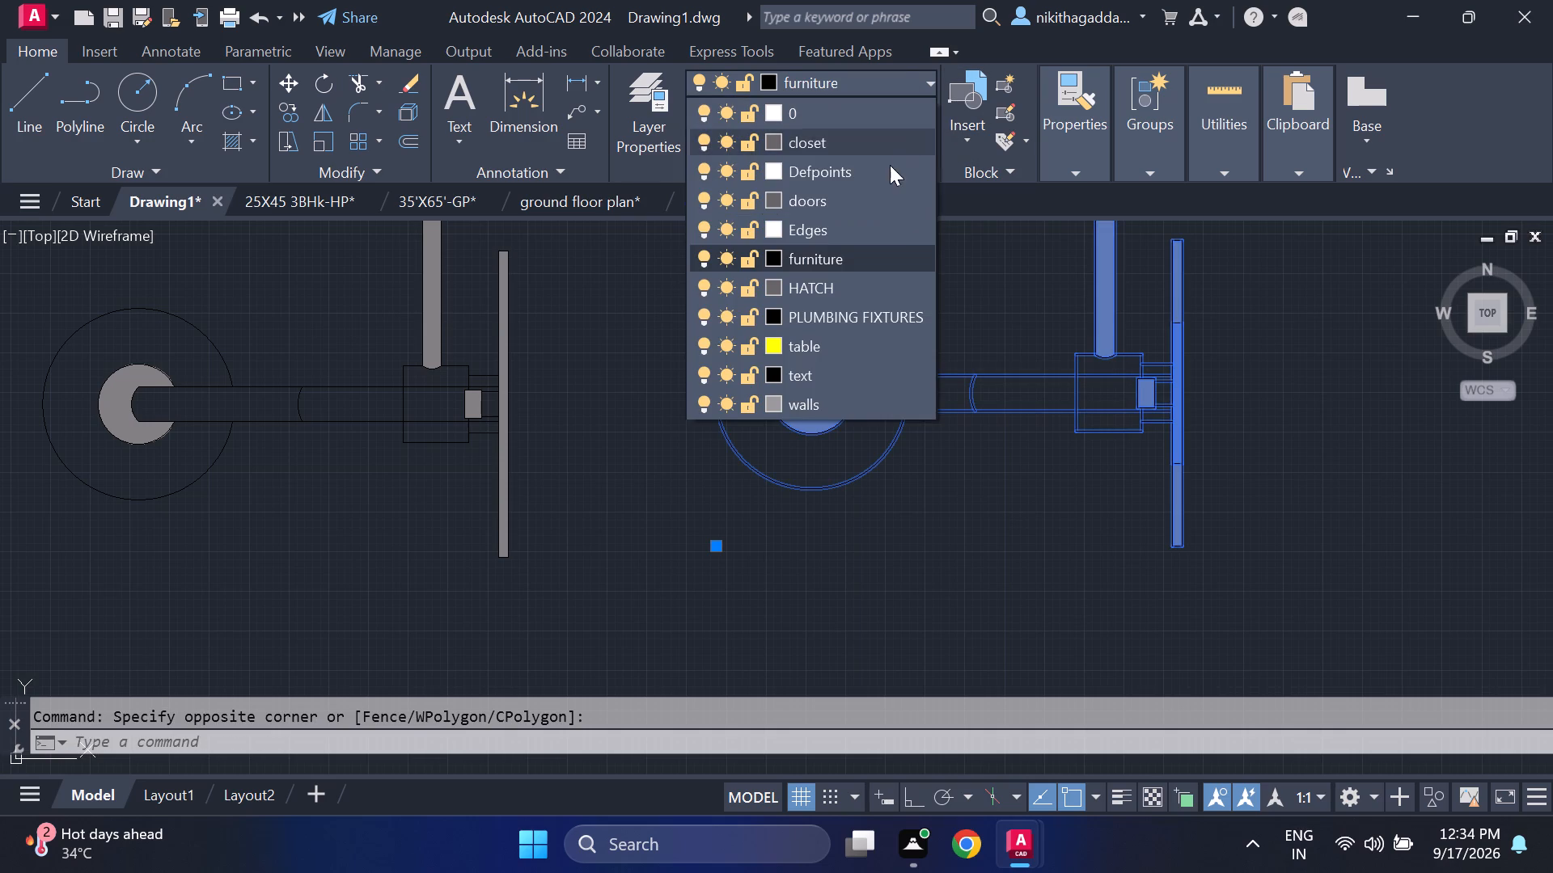
{"action": "left_click", "coordinate": [771, 312]}
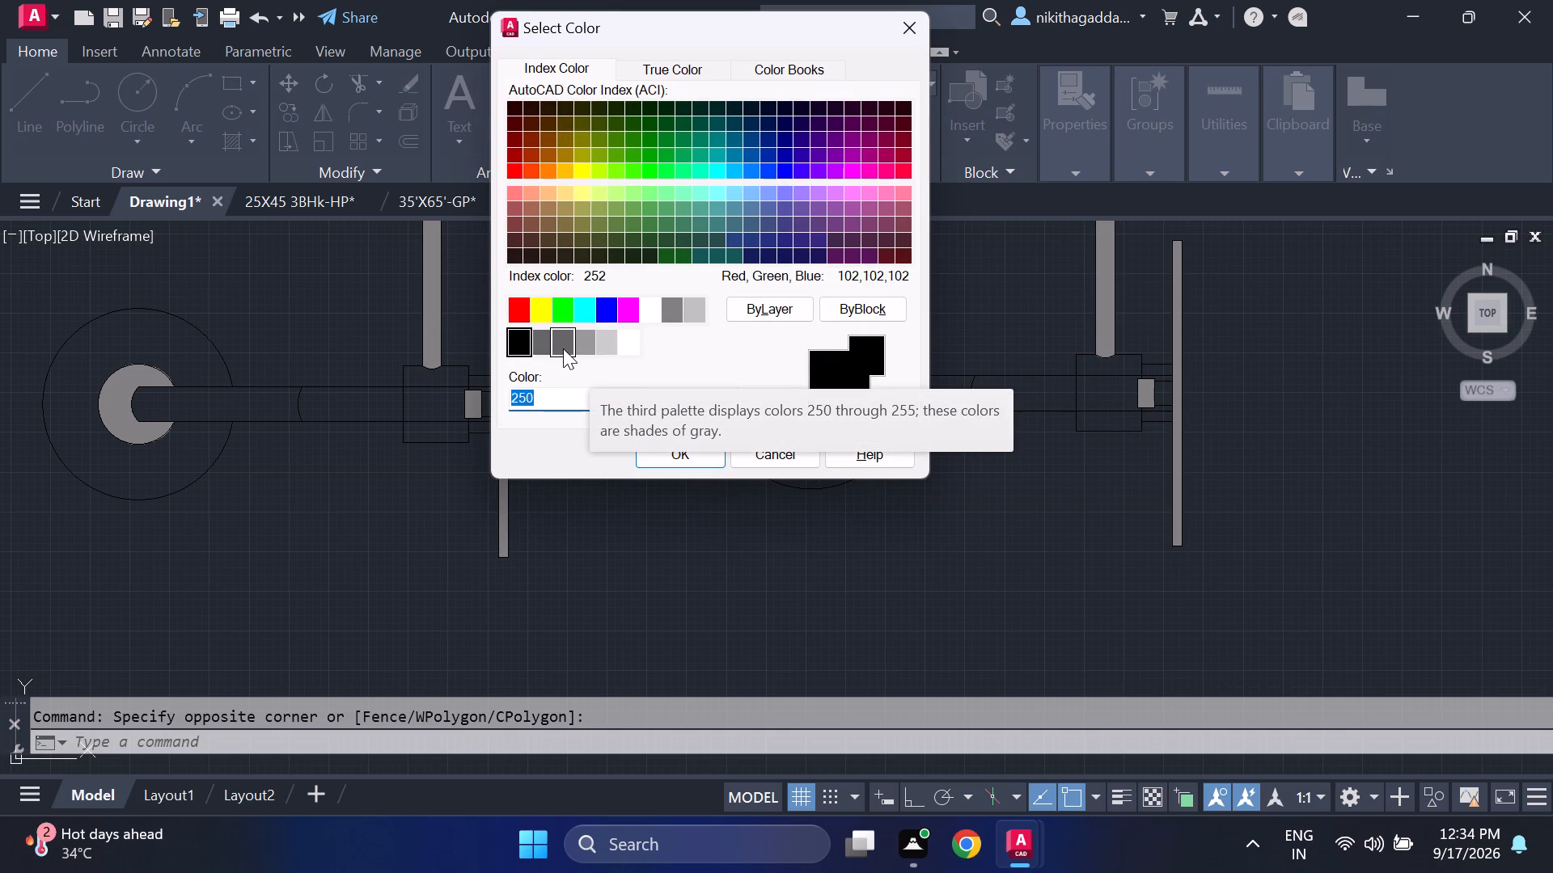
{"action": "left_click", "coordinate": [563, 348]}
{"action": "left_click", "coordinate": [692, 456]}
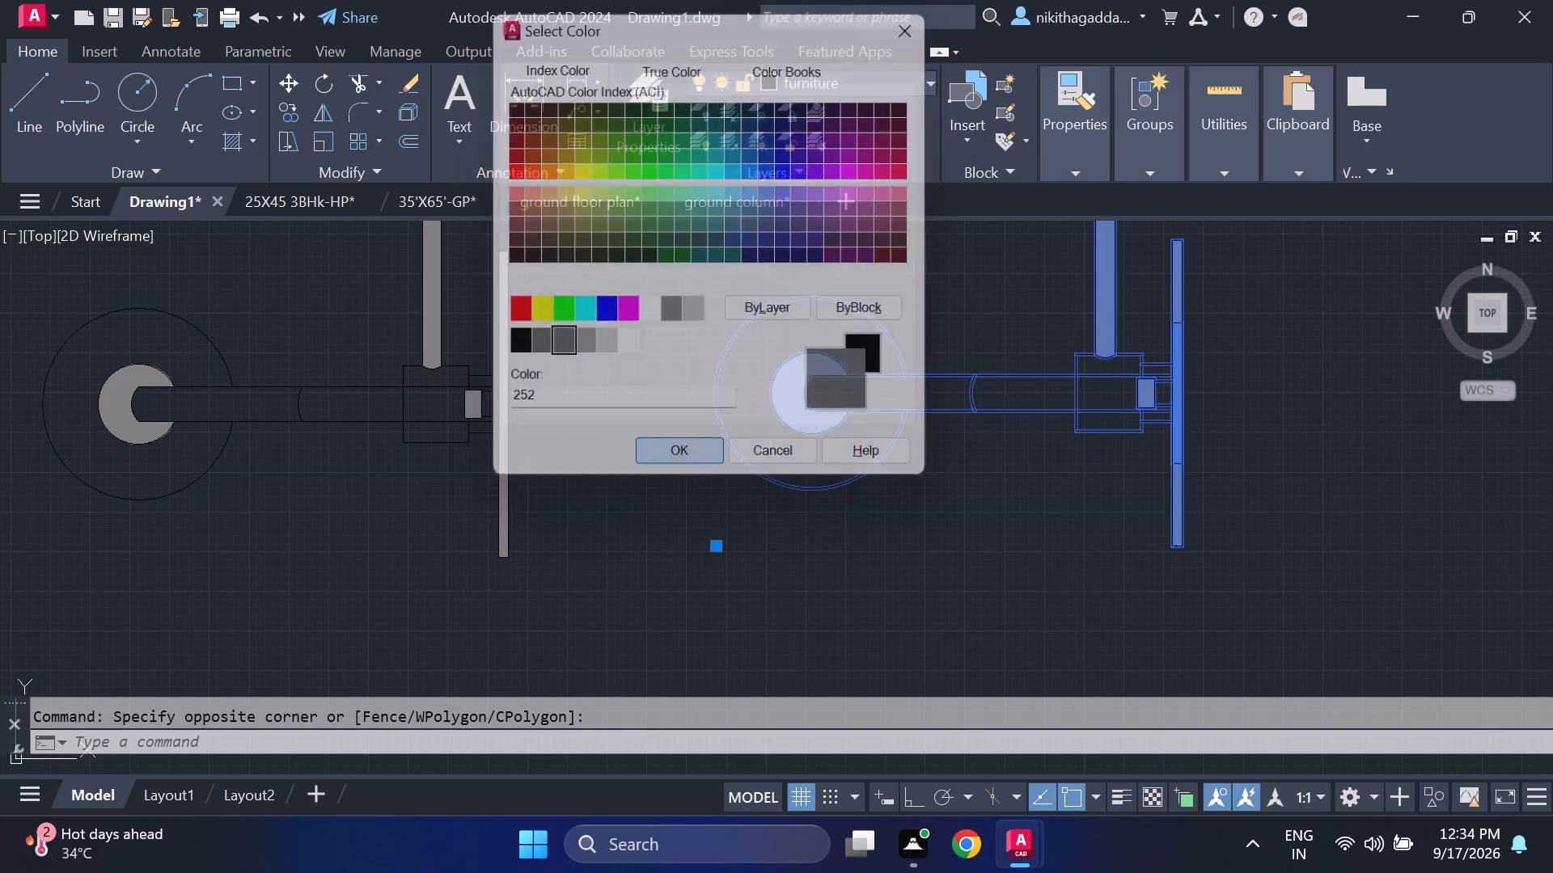
{"action": "key", "text": "Escape"}
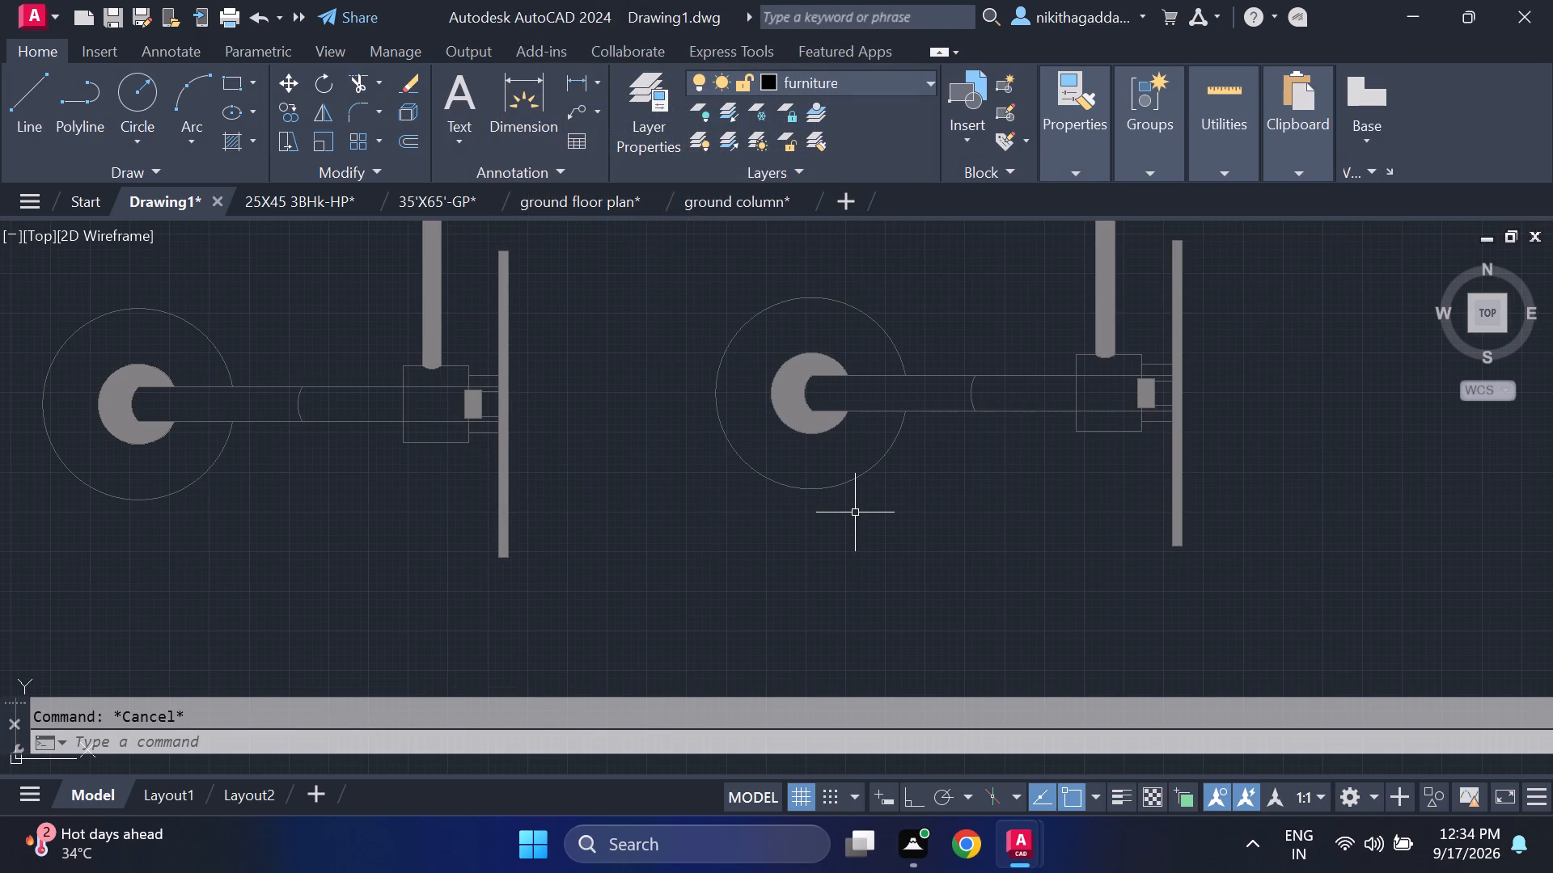
Rotate the copied shower fixture 90 degrees about its wall-plate end so its round head points down.
{"action": "scroll", "coordinate": [855, 521], "scroll_direction": "down", "scroll_amount": 4}
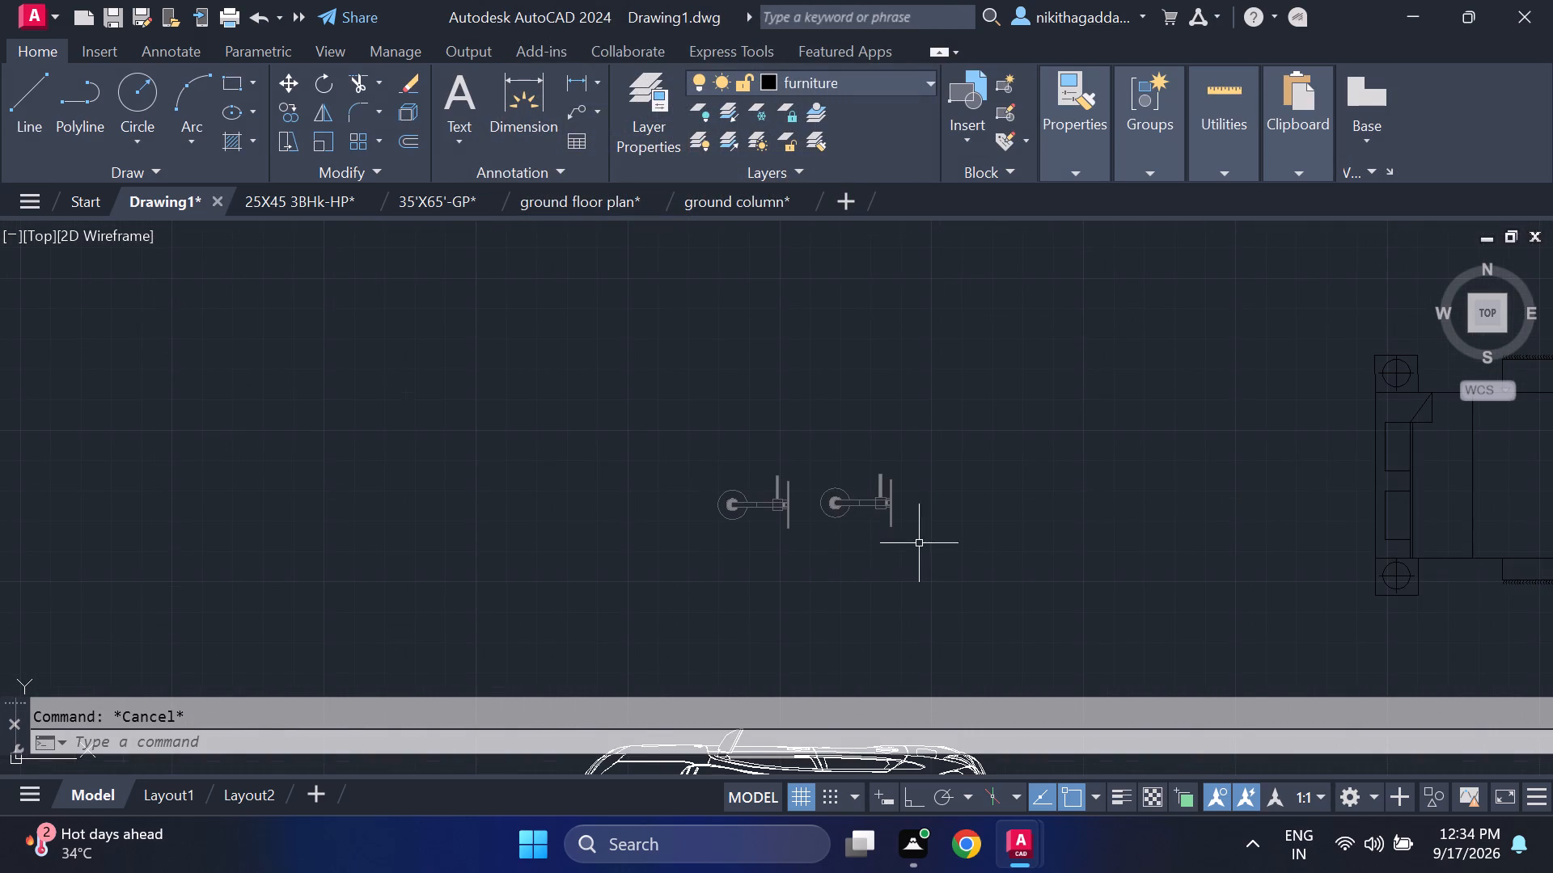
{"action": "middle_click_drag", "start_coordinate": [919, 542], "coordinate": [916, 497]}
{"action": "scroll", "coordinate": [855, 484], "scroll_direction": "up", "scroll_amount": 2}
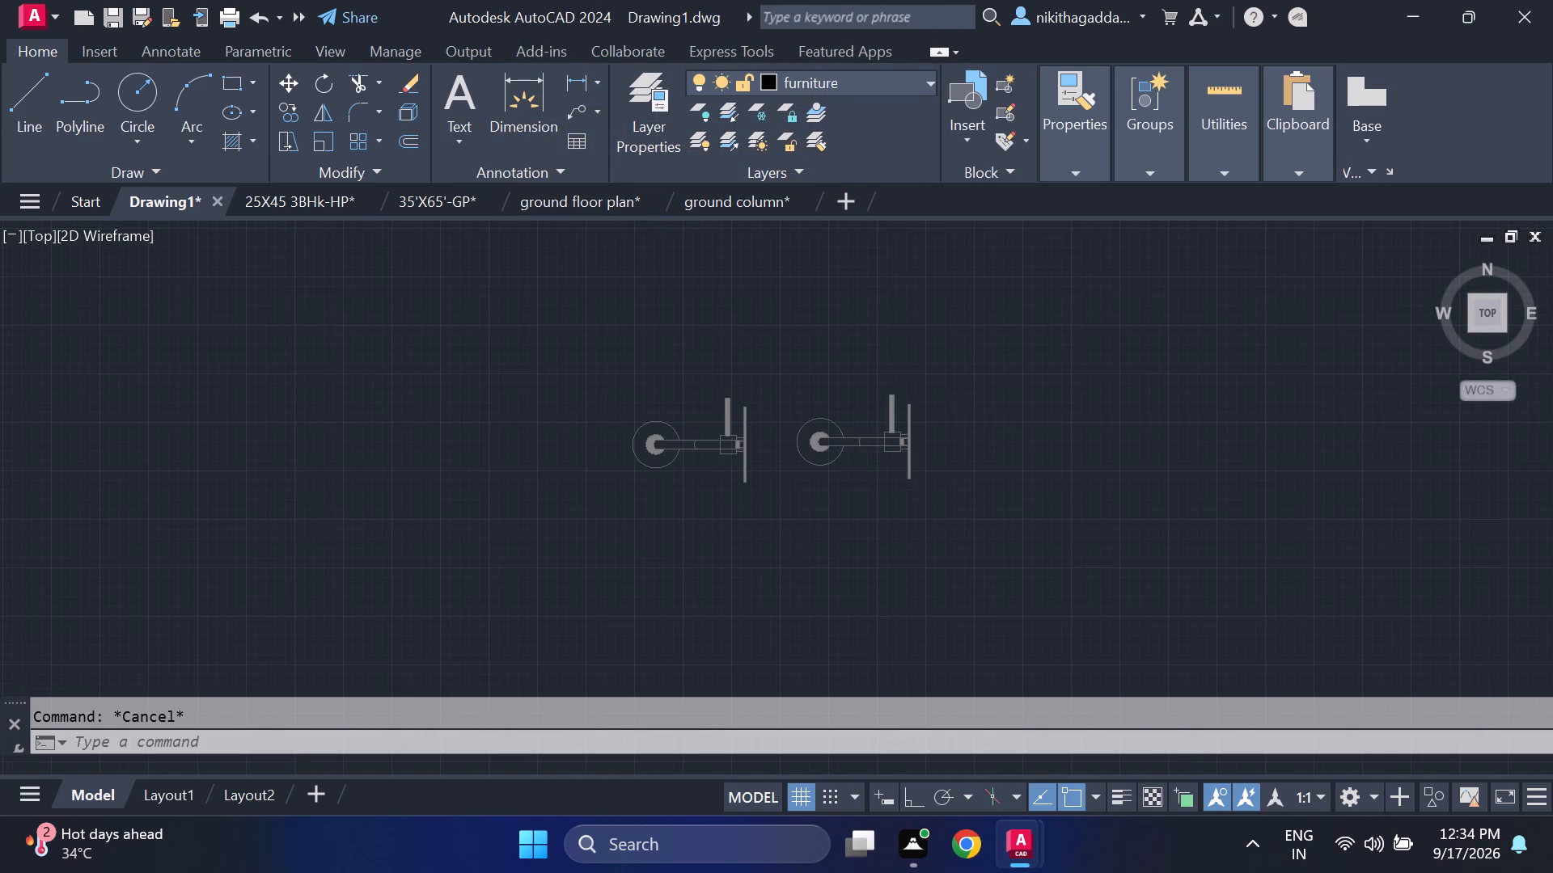
{"action": "left_click", "coordinate": [983, 318]}
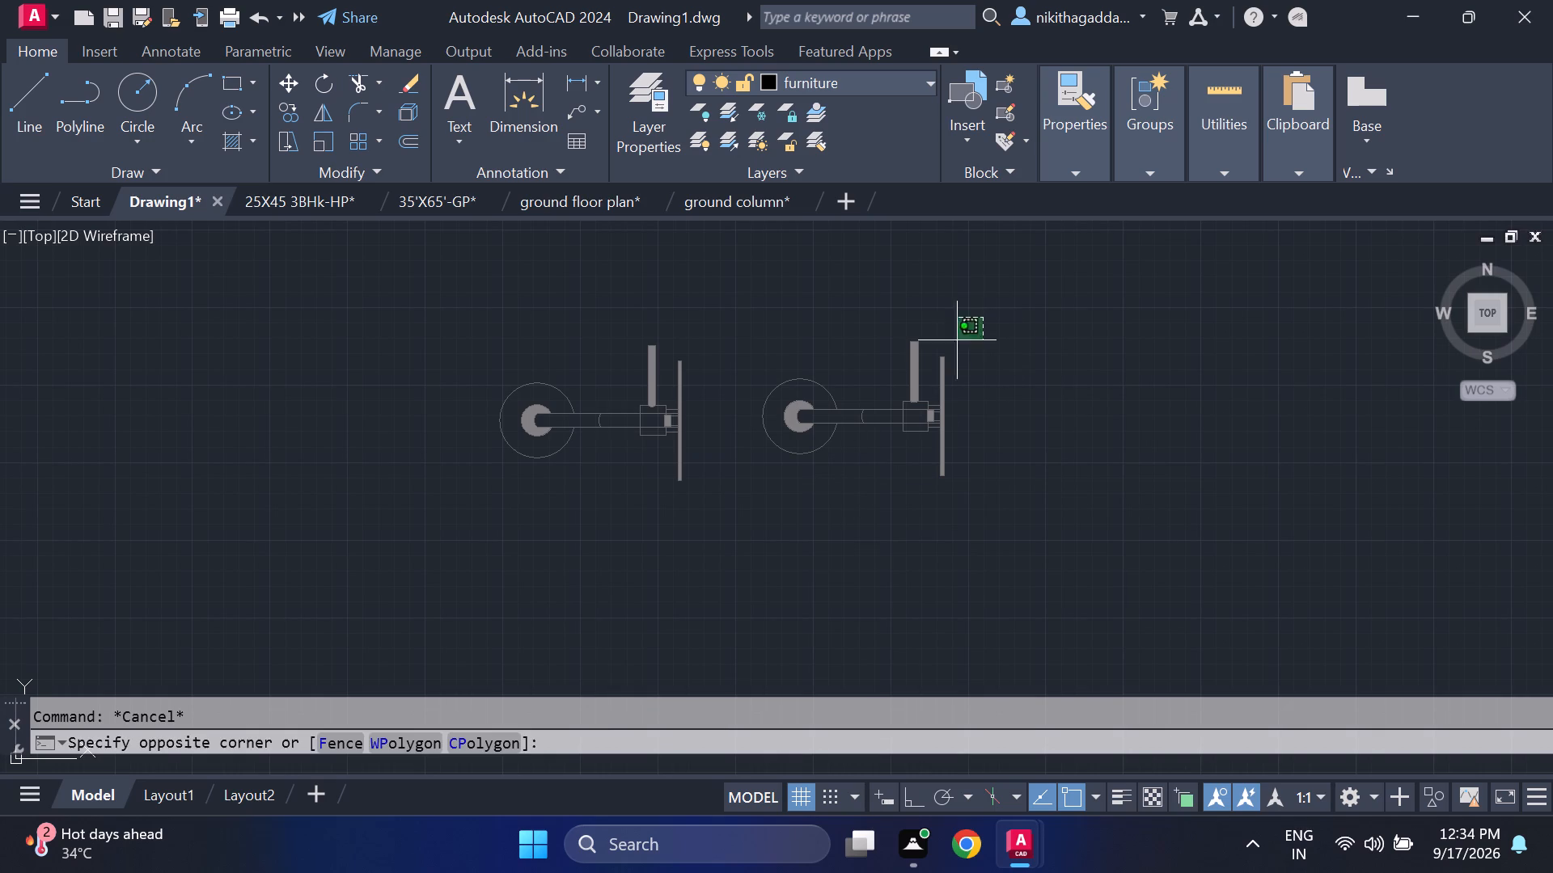
{"action": "left_click", "coordinate": [774, 575]}
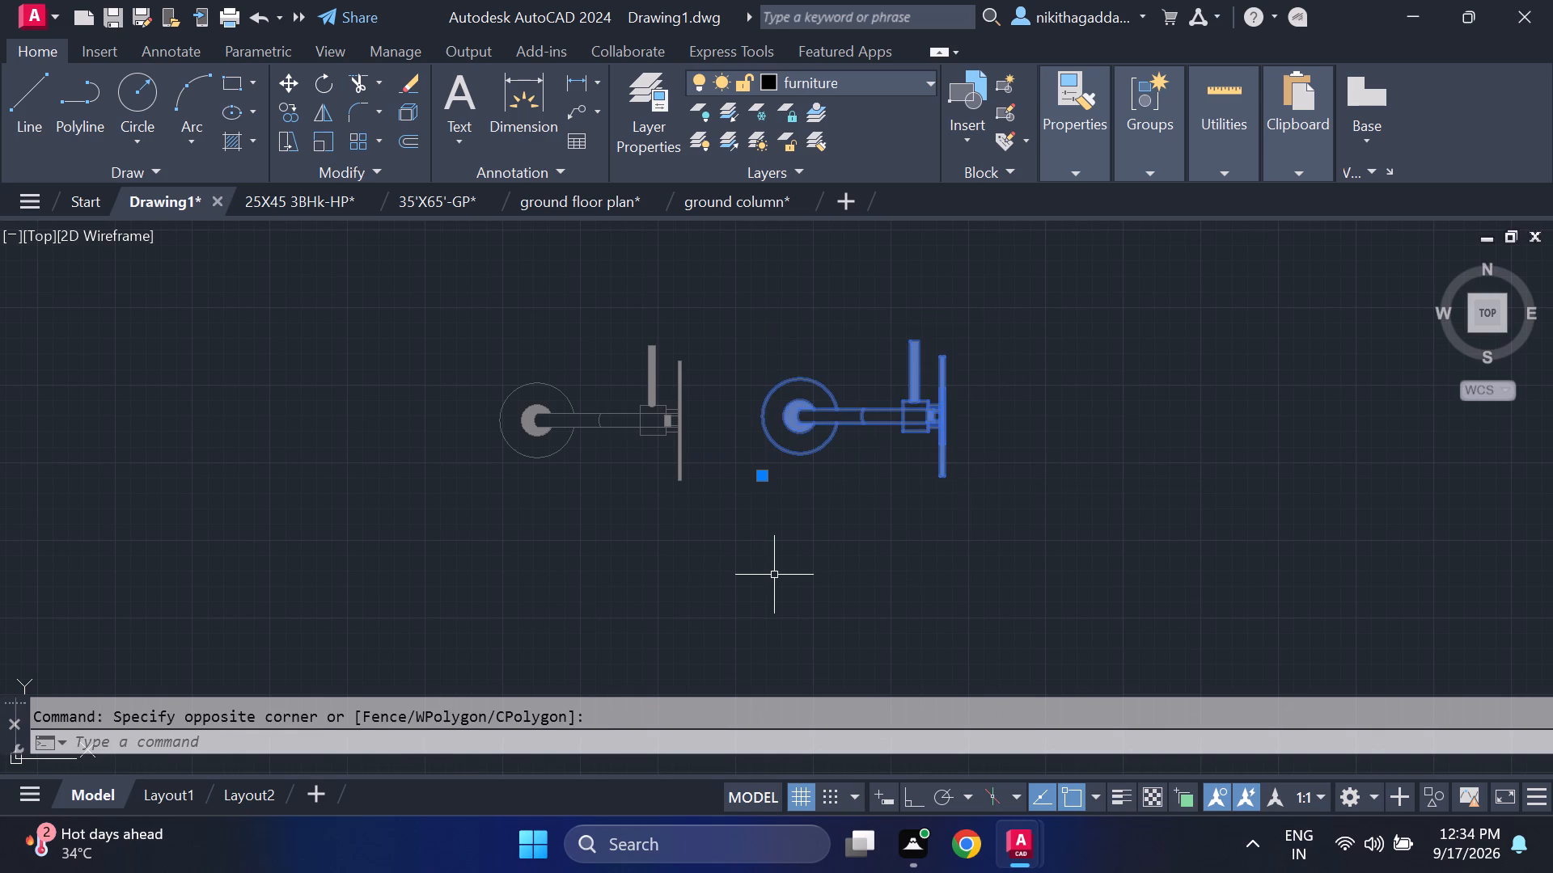
{"action": "type", "text": "ro"}
{"action": "key", "text": "Return"}
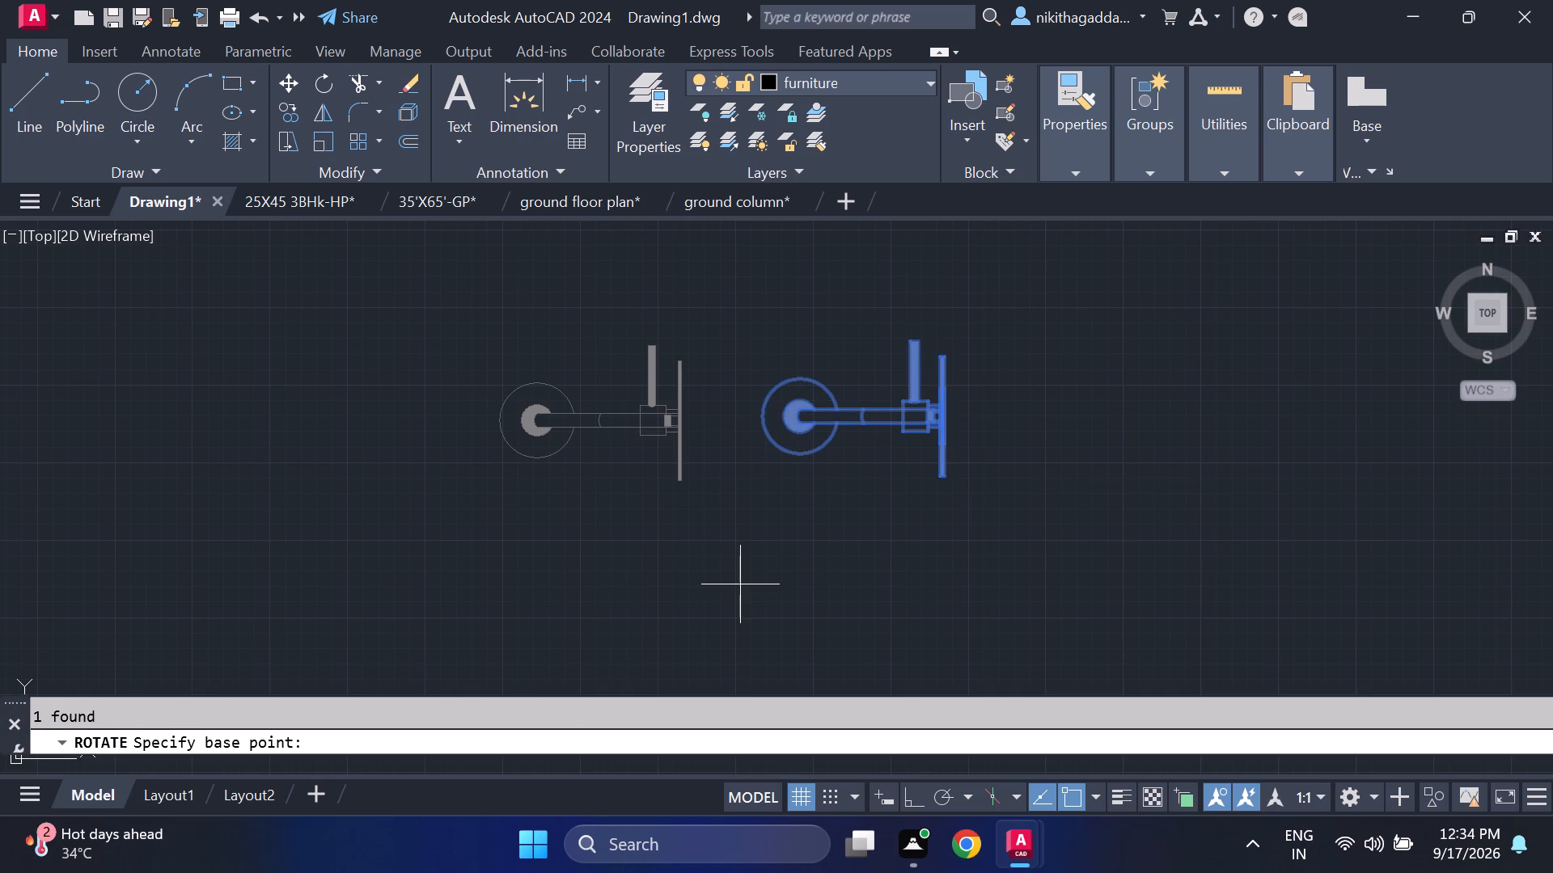
{"action": "left_click", "coordinate": [947, 409]}
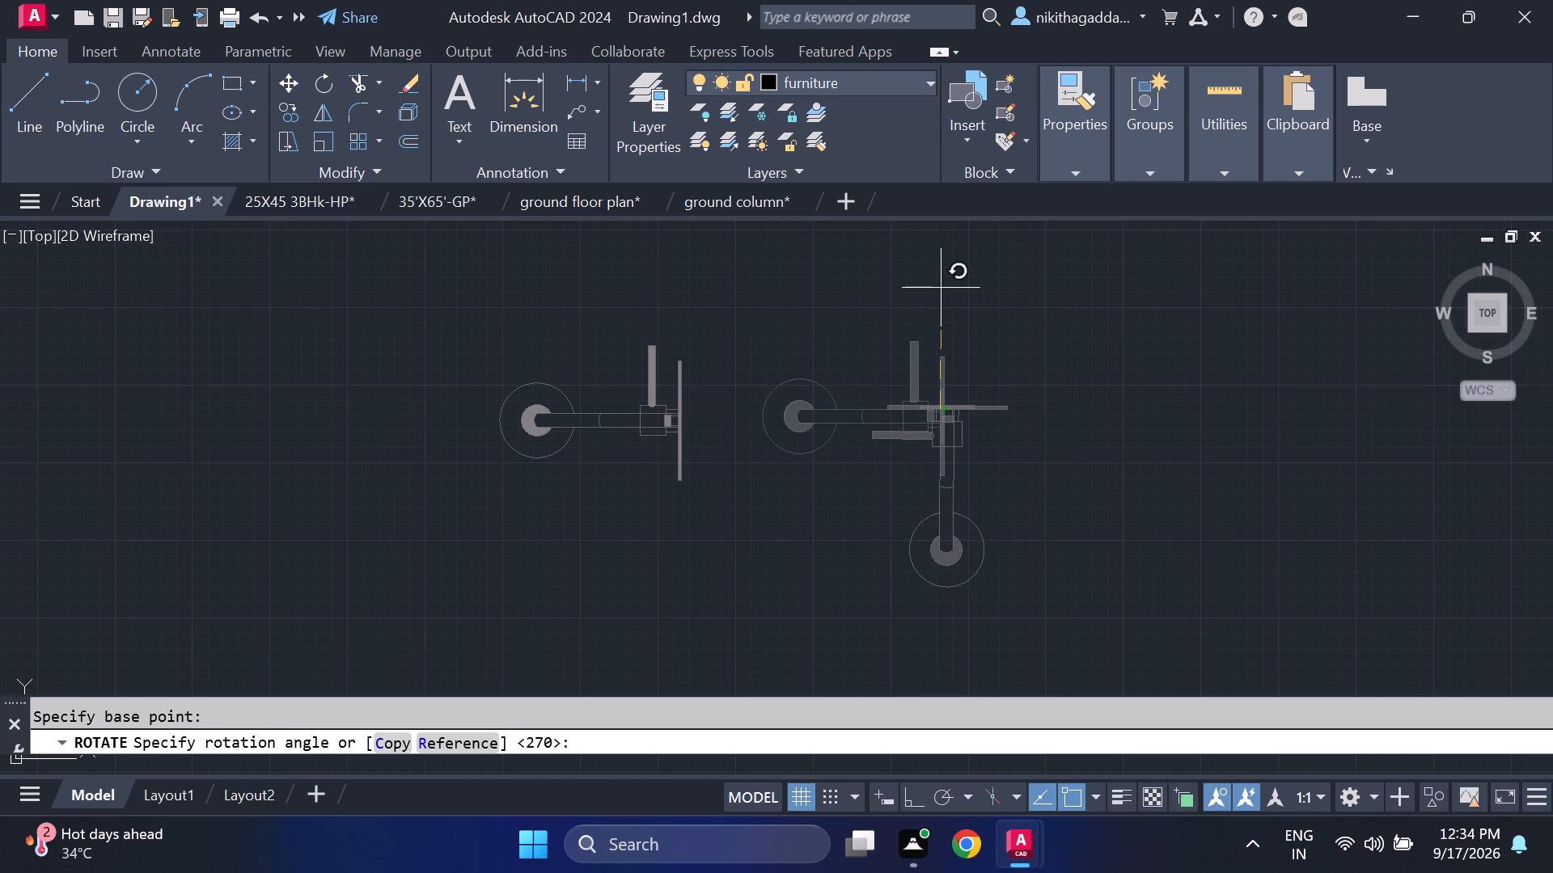
{"action": "key", "text": "F8"}
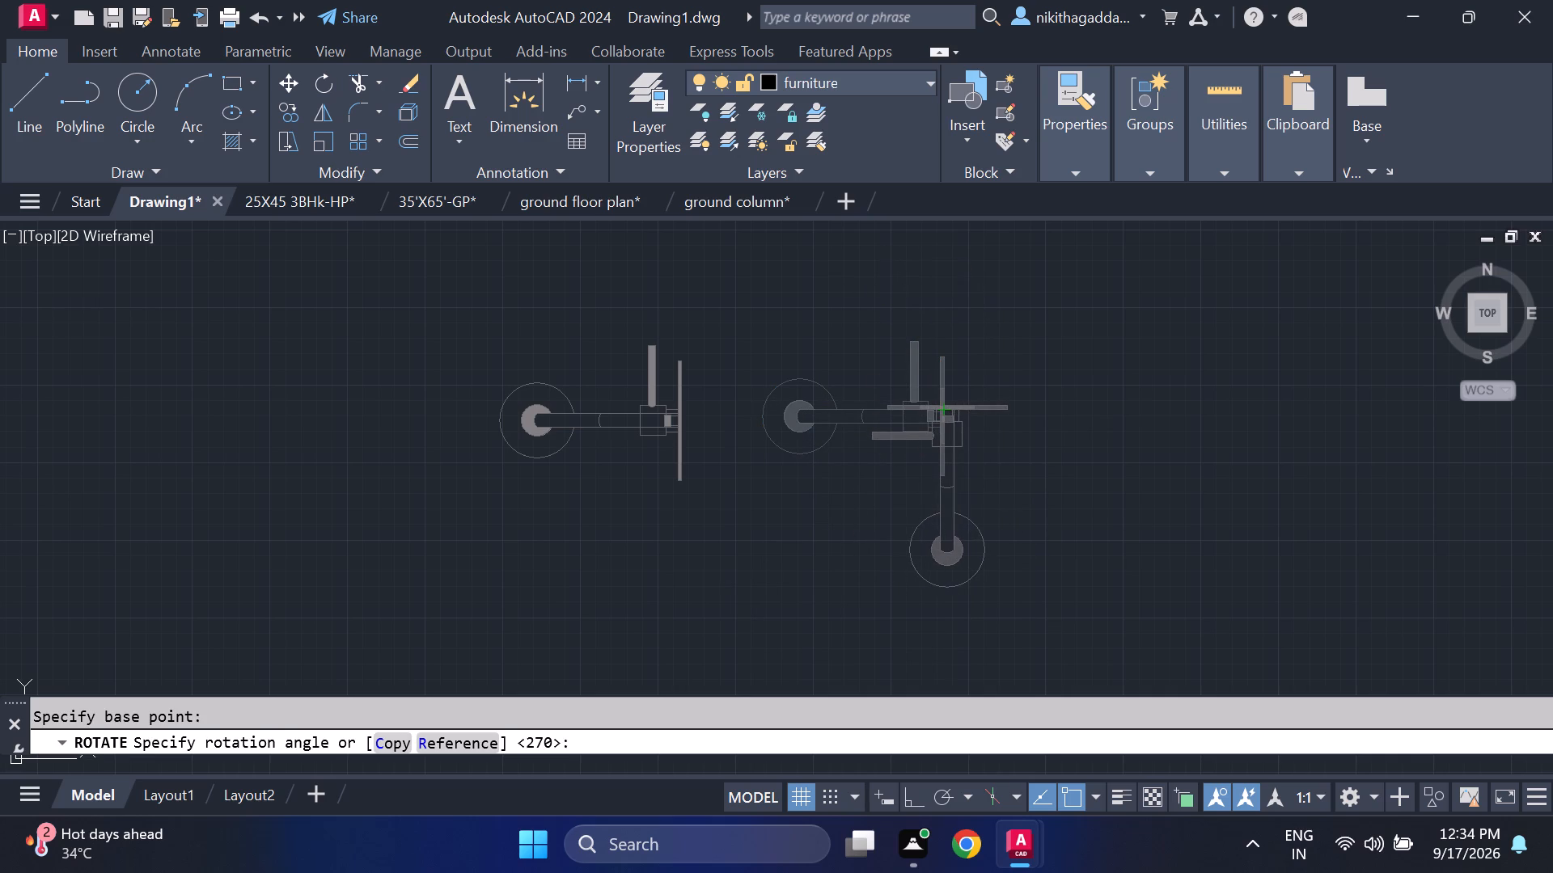
{"action": "left_click", "coordinate": [942, 262]}
Mirror the downward-pointing shower fixture across a horizontal line just below its head, keeping the source object.
{"action": "left_click", "coordinate": [1048, 366]}
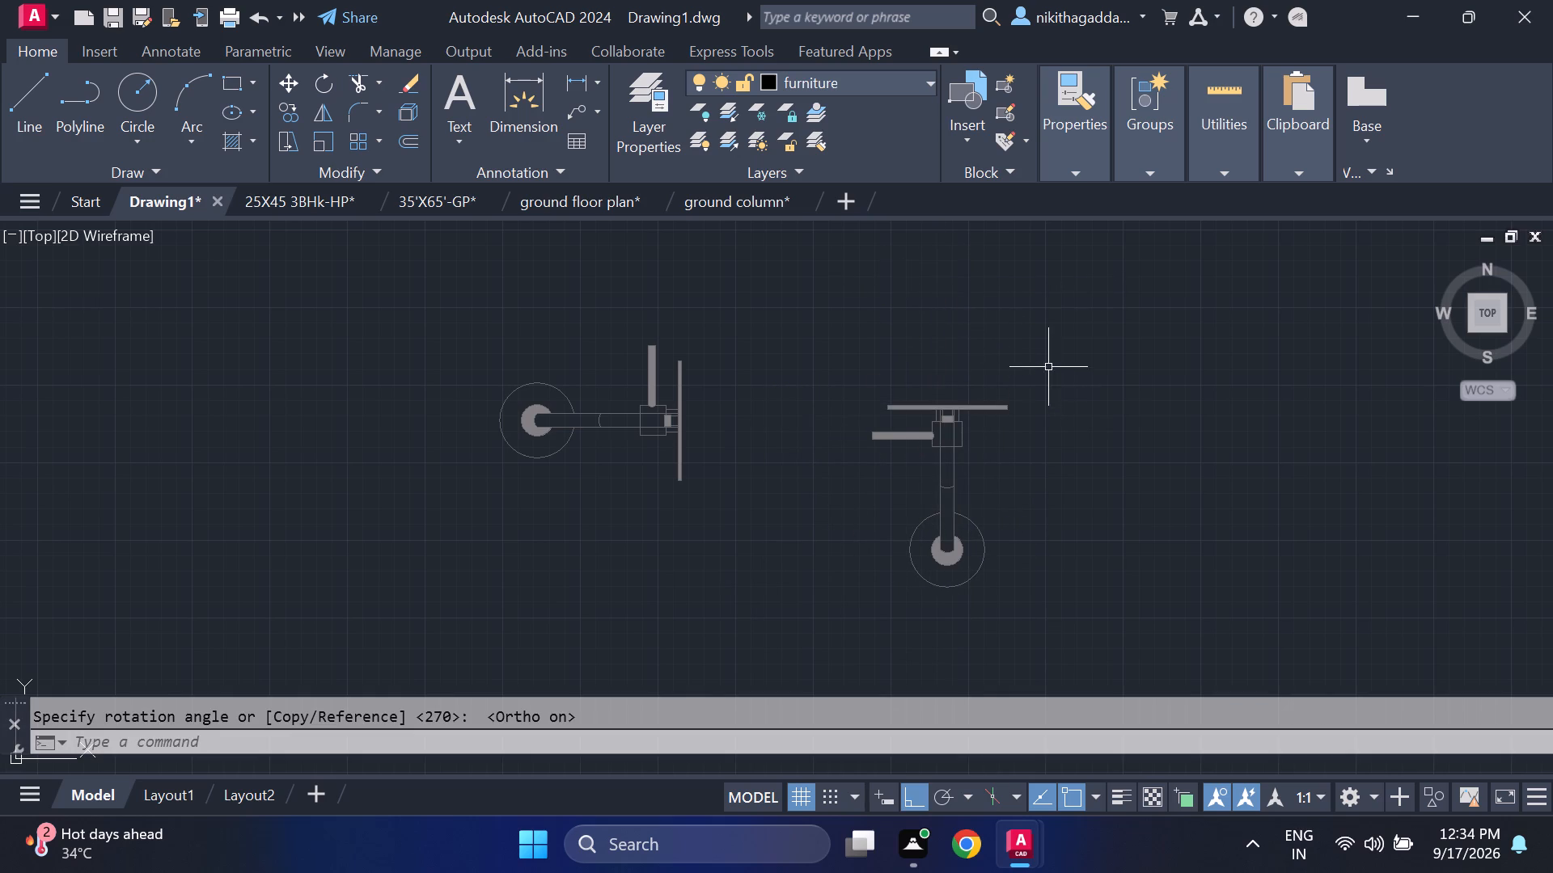
{"action": "left_click", "coordinate": [831, 626]}
{"action": "middle_click_drag", "start_coordinate": [854, 603], "coordinate": [794, 475]}
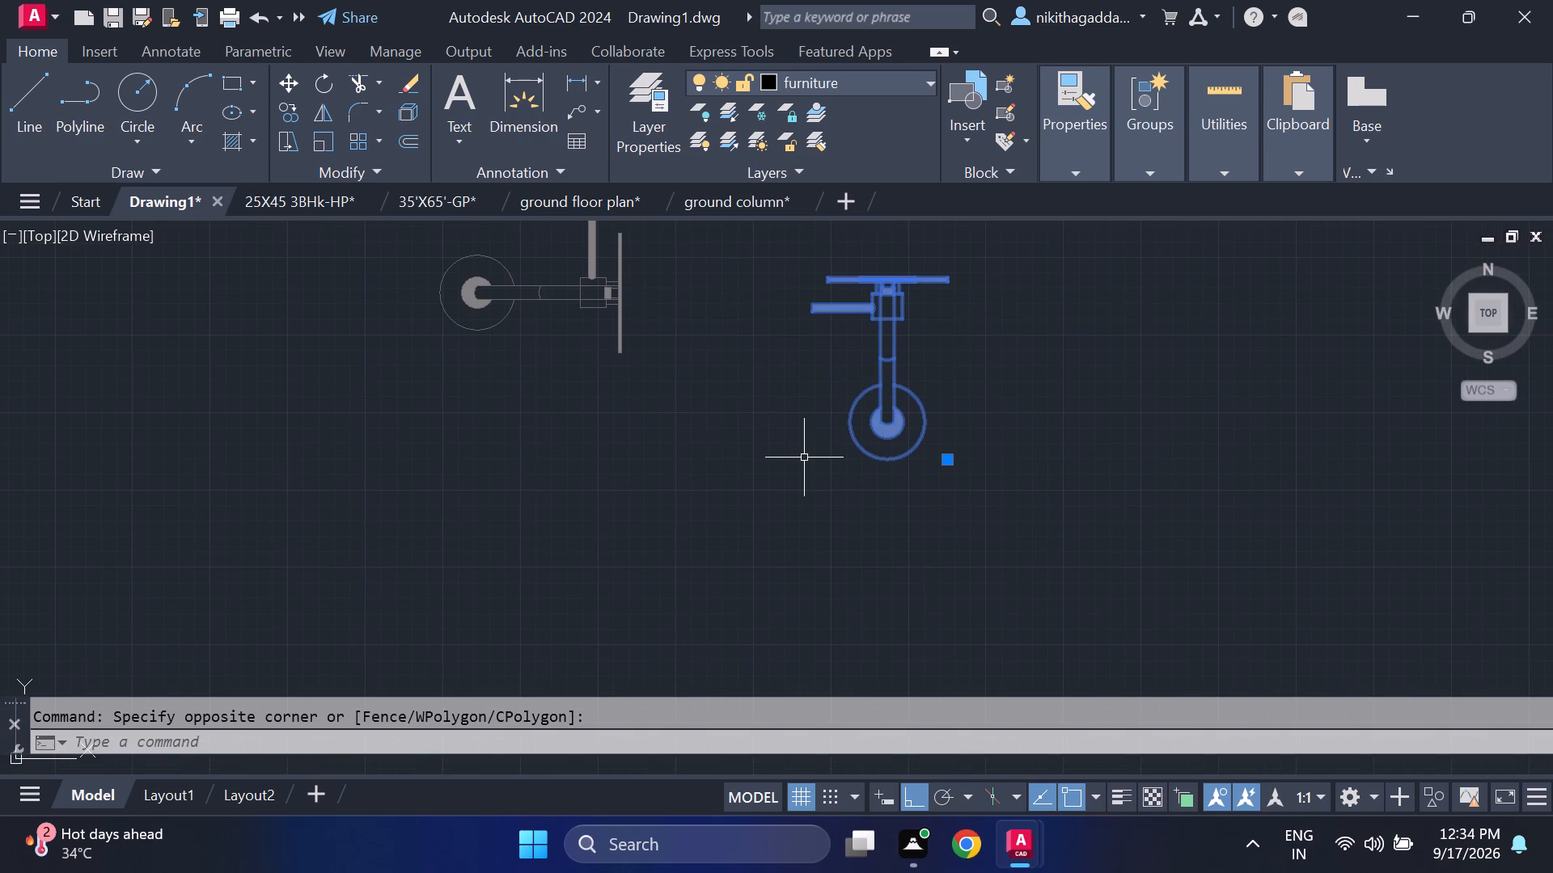
{"action": "type", "text": "mi"}
{"action": "key", "text": "Return"}
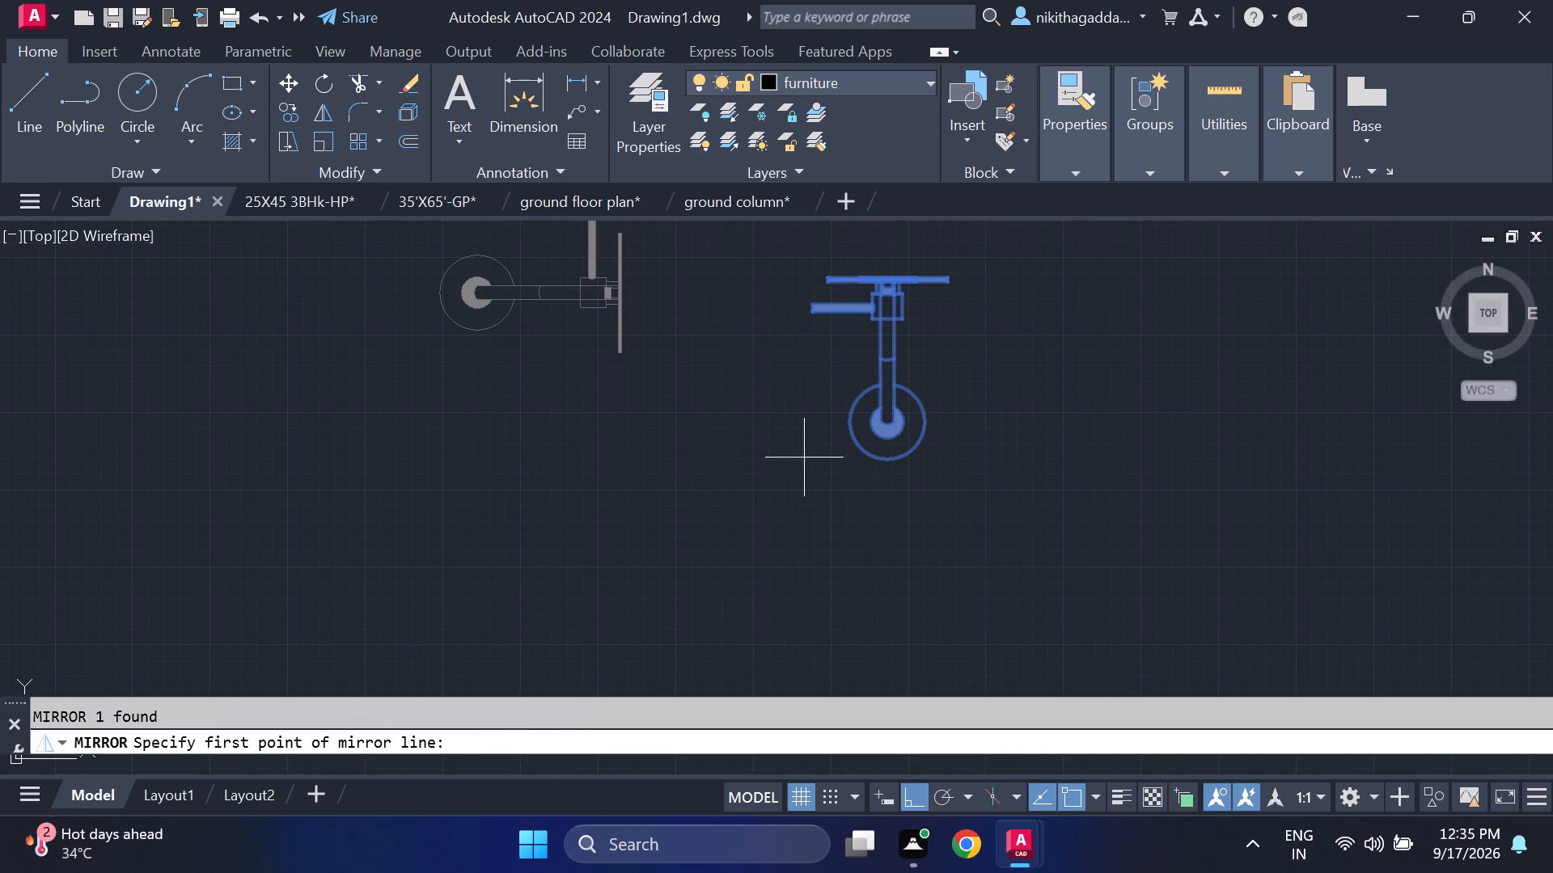
{"action": "left_click", "coordinate": [772, 511]}
{"action": "left_click", "coordinate": [1120, 502]}
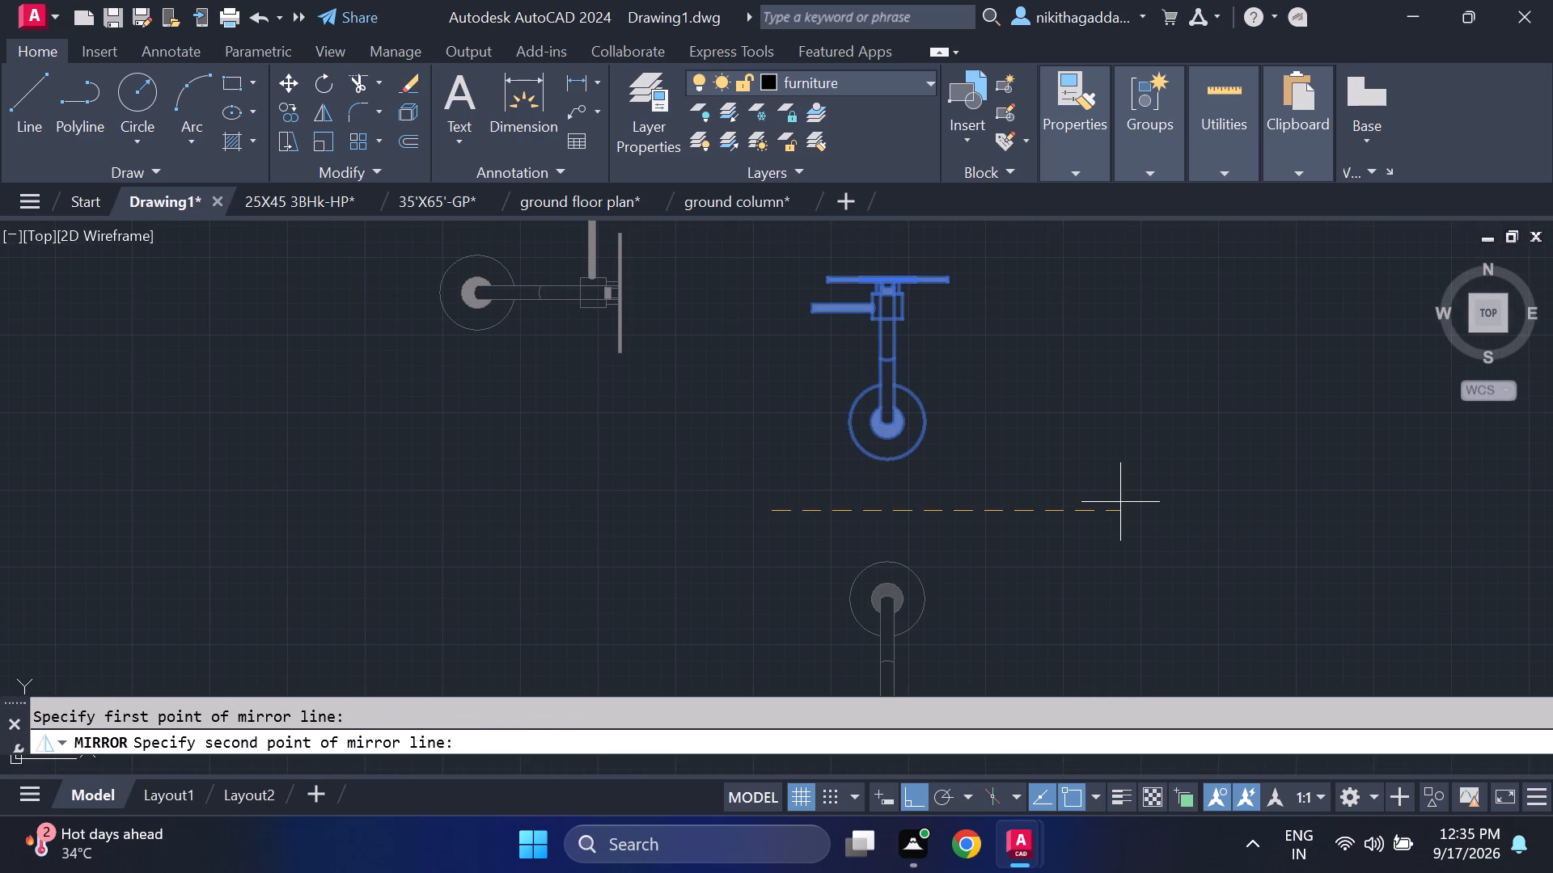
{"action": "type", "text": "no"}
{"action": "key", "text": "Return"}
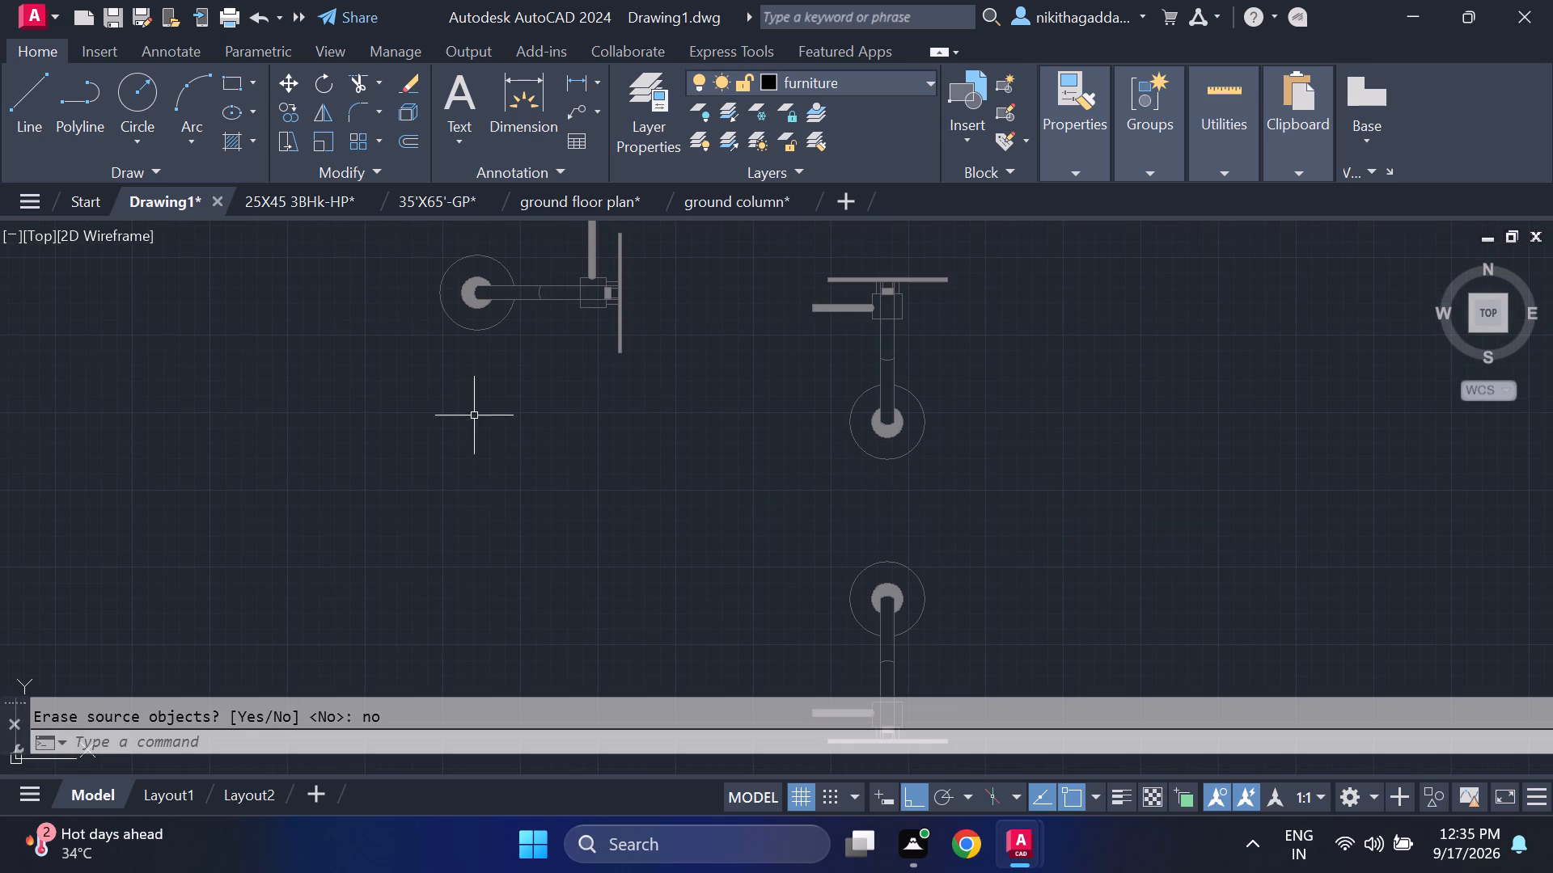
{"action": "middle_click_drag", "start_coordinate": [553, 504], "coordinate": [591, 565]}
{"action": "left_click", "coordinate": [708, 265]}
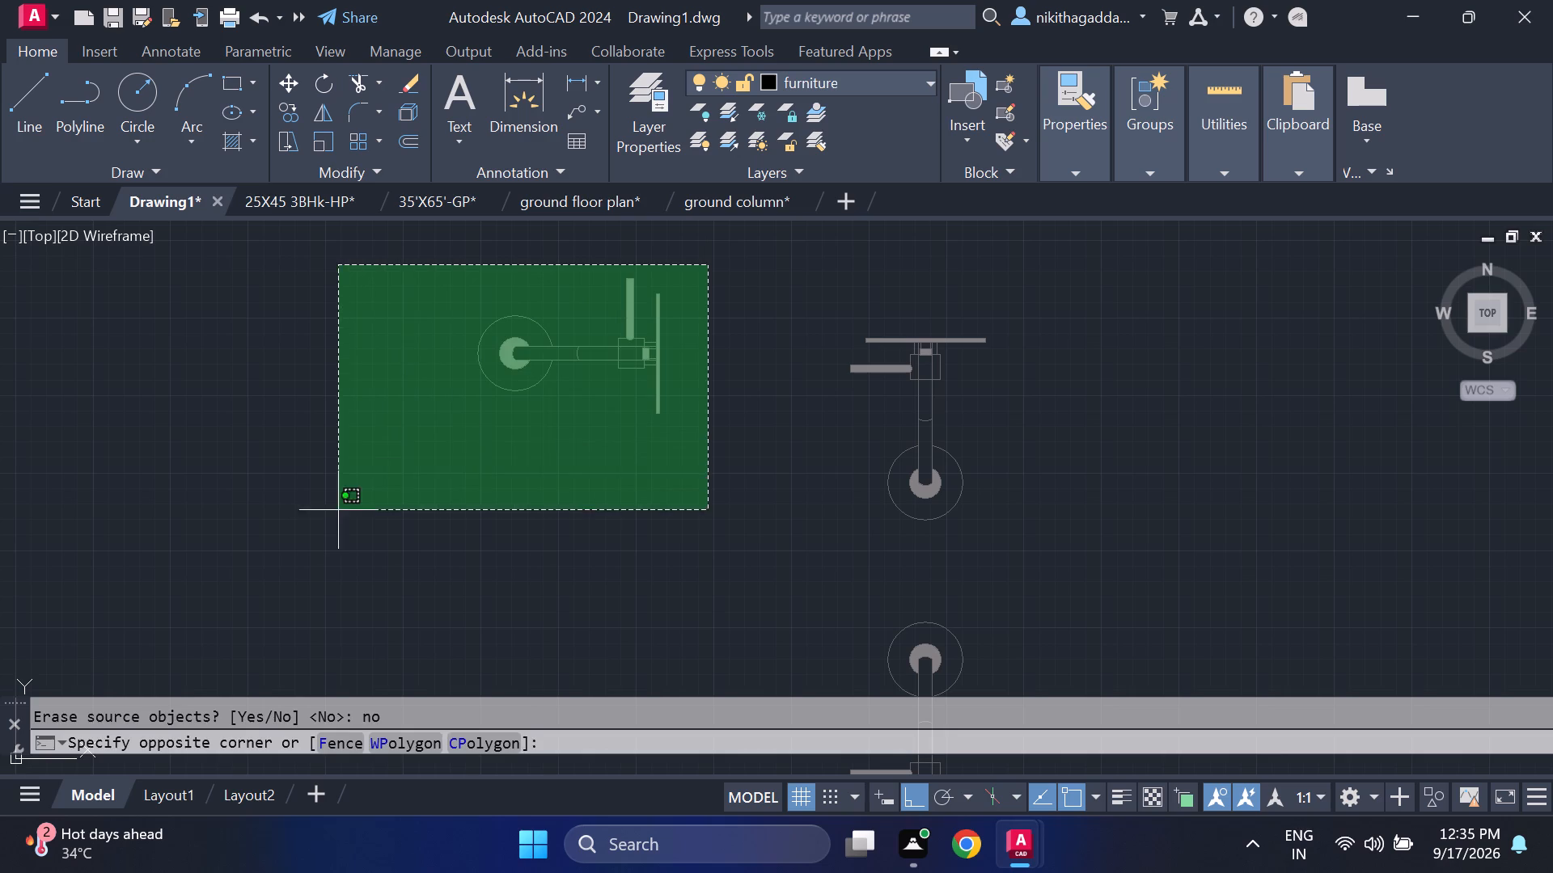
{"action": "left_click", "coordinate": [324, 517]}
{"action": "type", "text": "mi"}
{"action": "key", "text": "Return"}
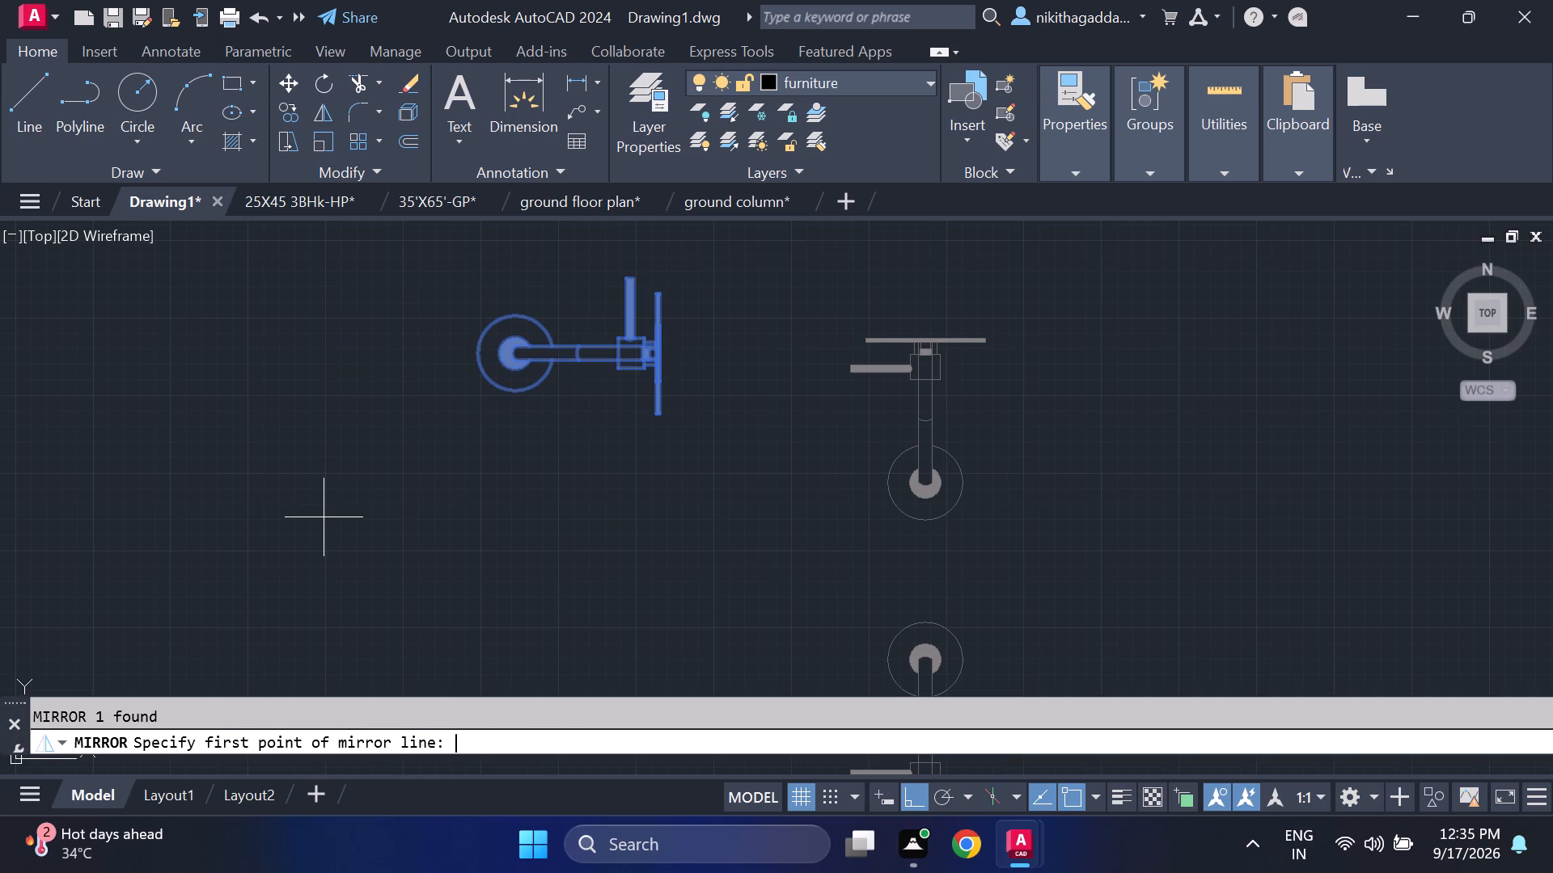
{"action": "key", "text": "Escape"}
Rotate the original left-pointing shower fixture 90 degrees about its wall-plate end so its head points down.
{"action": "left_click_drag", "start_coordinate": [712, 262], "coordinate": [688, 281]}
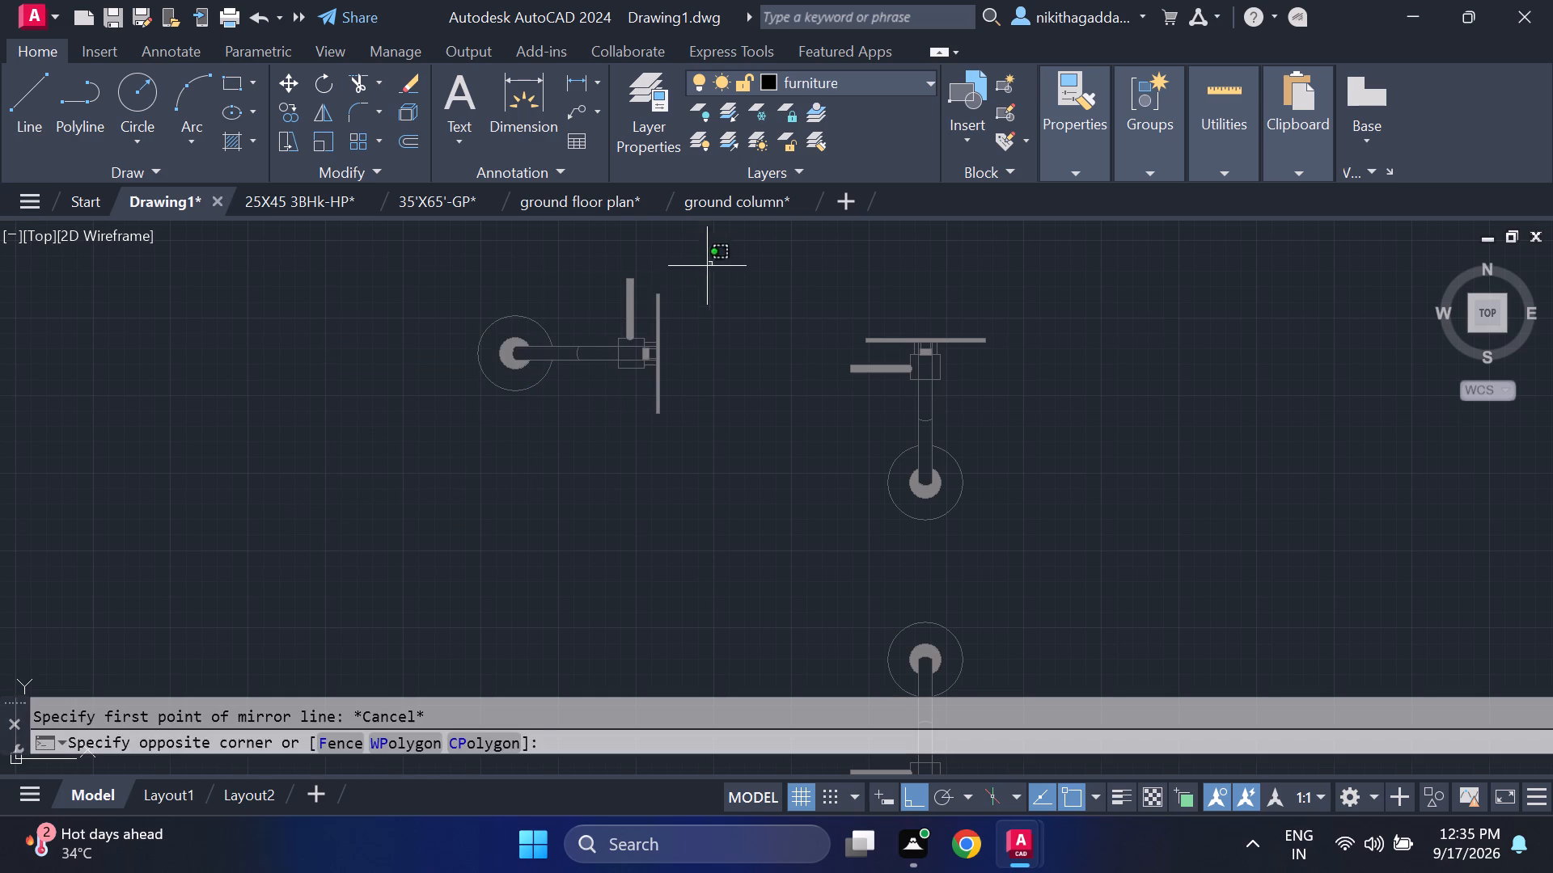
{"action": "left_click_drag", "start_coordinate": [688, 281], "coordinate": [647, 309]}
{"action": "left_click", "coordinate": [272, 486]}
{"action": "type", "text": "ro"}
{"action": "key", "text": "Return"}
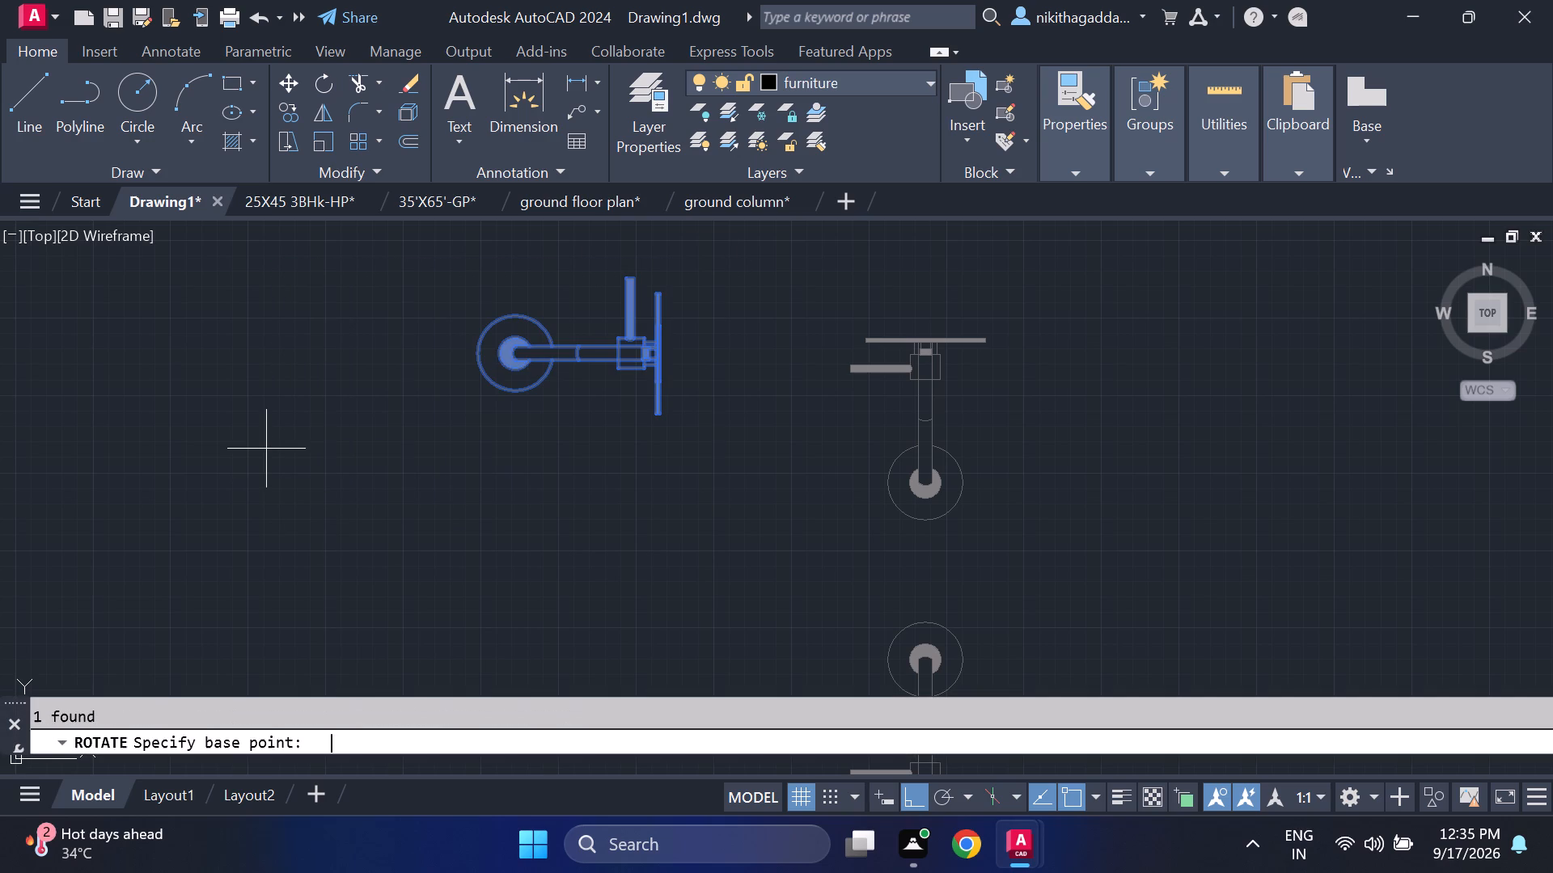
{"action": "middle_click_drag", "start_coordinate": [315, 467], "coordinate": [337, 664]}
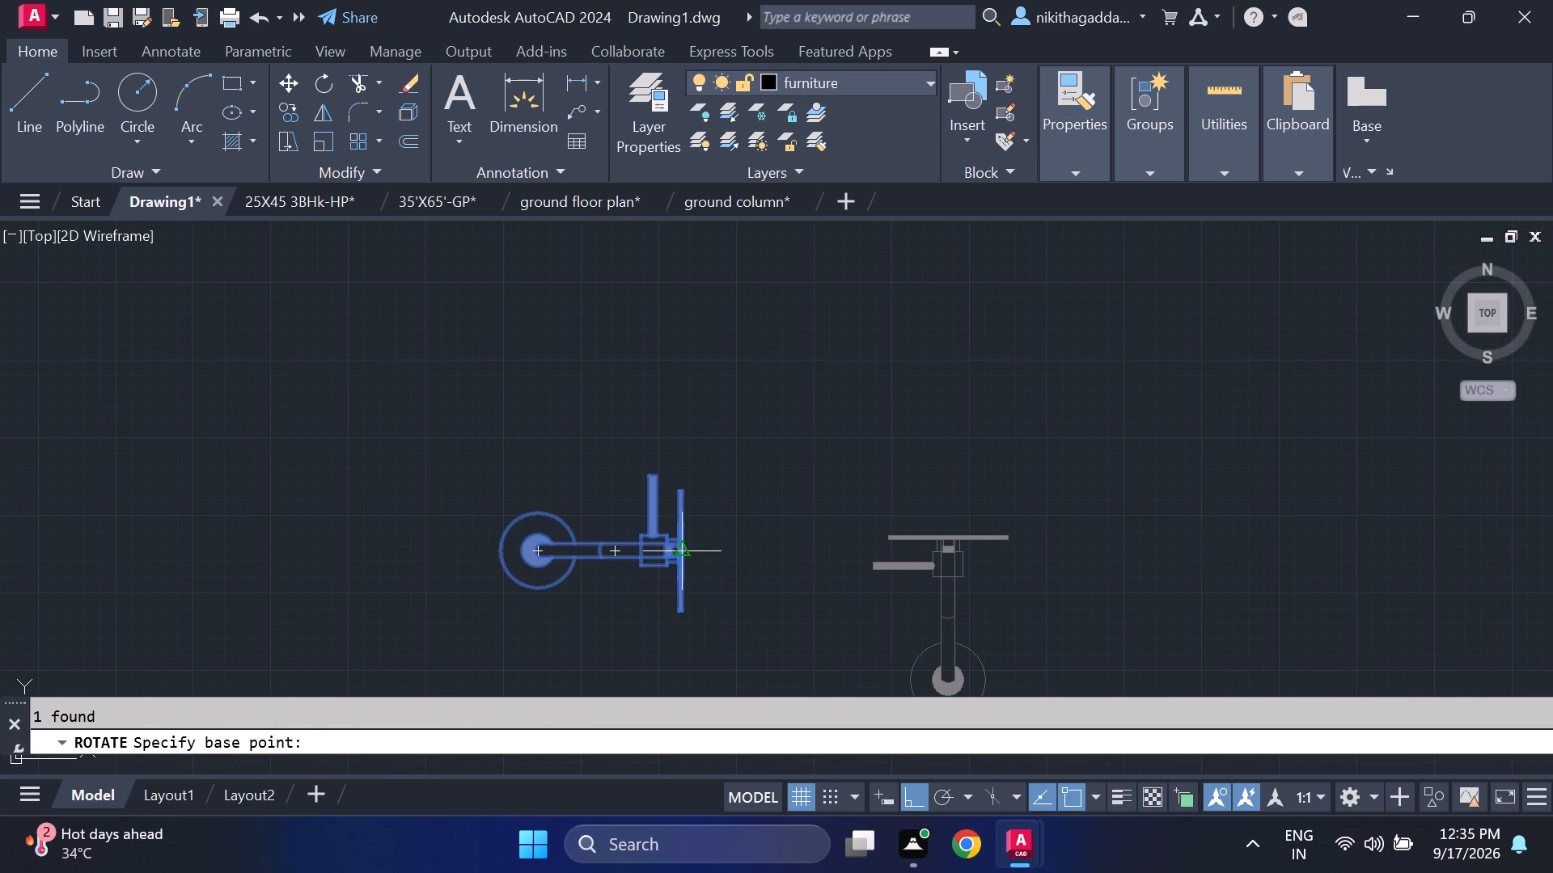
{"action": "left_click", "coordinate": [685, 546]}
{"action": "left_click", "coordinate": [622, 386]}
Rotate the downward-pointing shower fixture above the mirrored one by 90 degrees so its round head points right.
{"action": "scroll", "coordinate": [730, 502], "scroll_direction": "down", "scroll_amount": 2}
{"action": "middle_click_drag", "start_coordinate": [730, 567], "coordinate": [730, 566]}
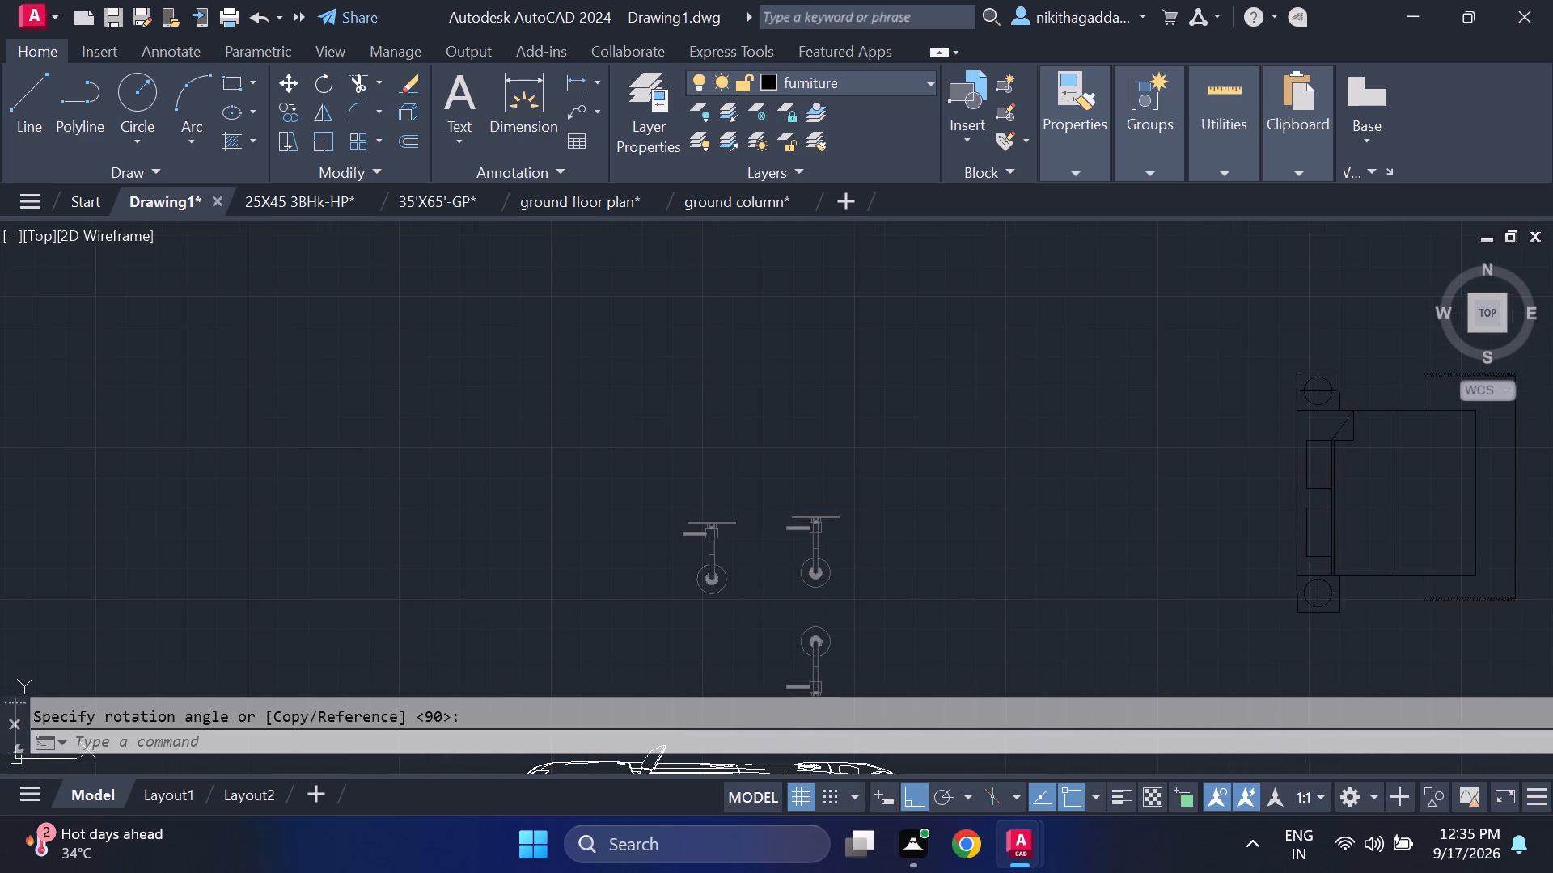
{"action": "middle_click_drag", "start_coordinate": [730, 566], "coordinate": [543, 414]}
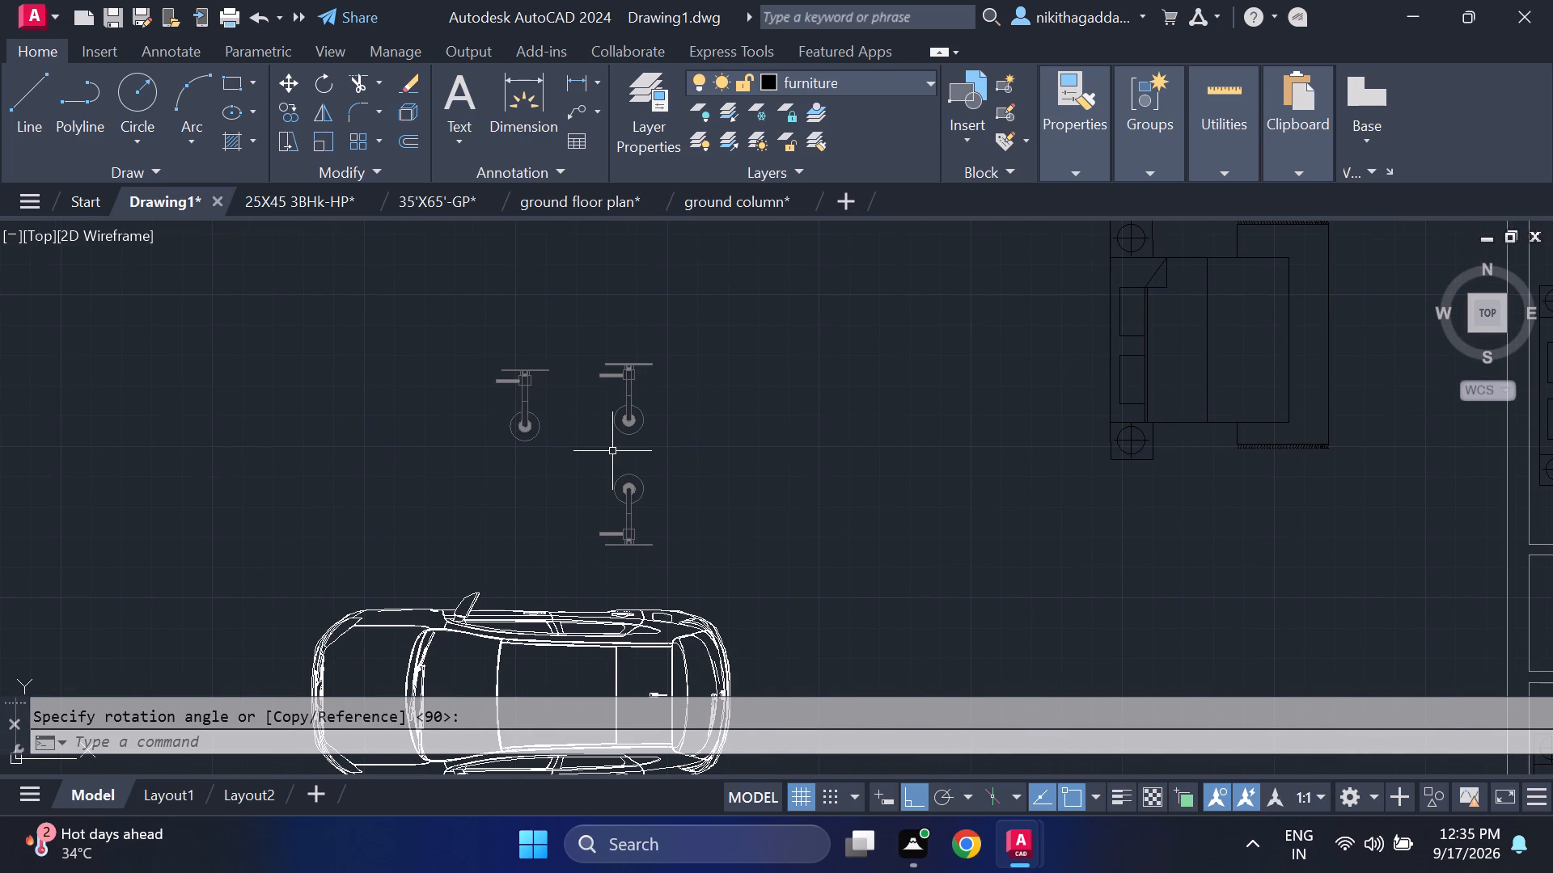
{"action": "middle_click_drag", "start_coordinate": [556, 466], "coordinate": [555, 470]}
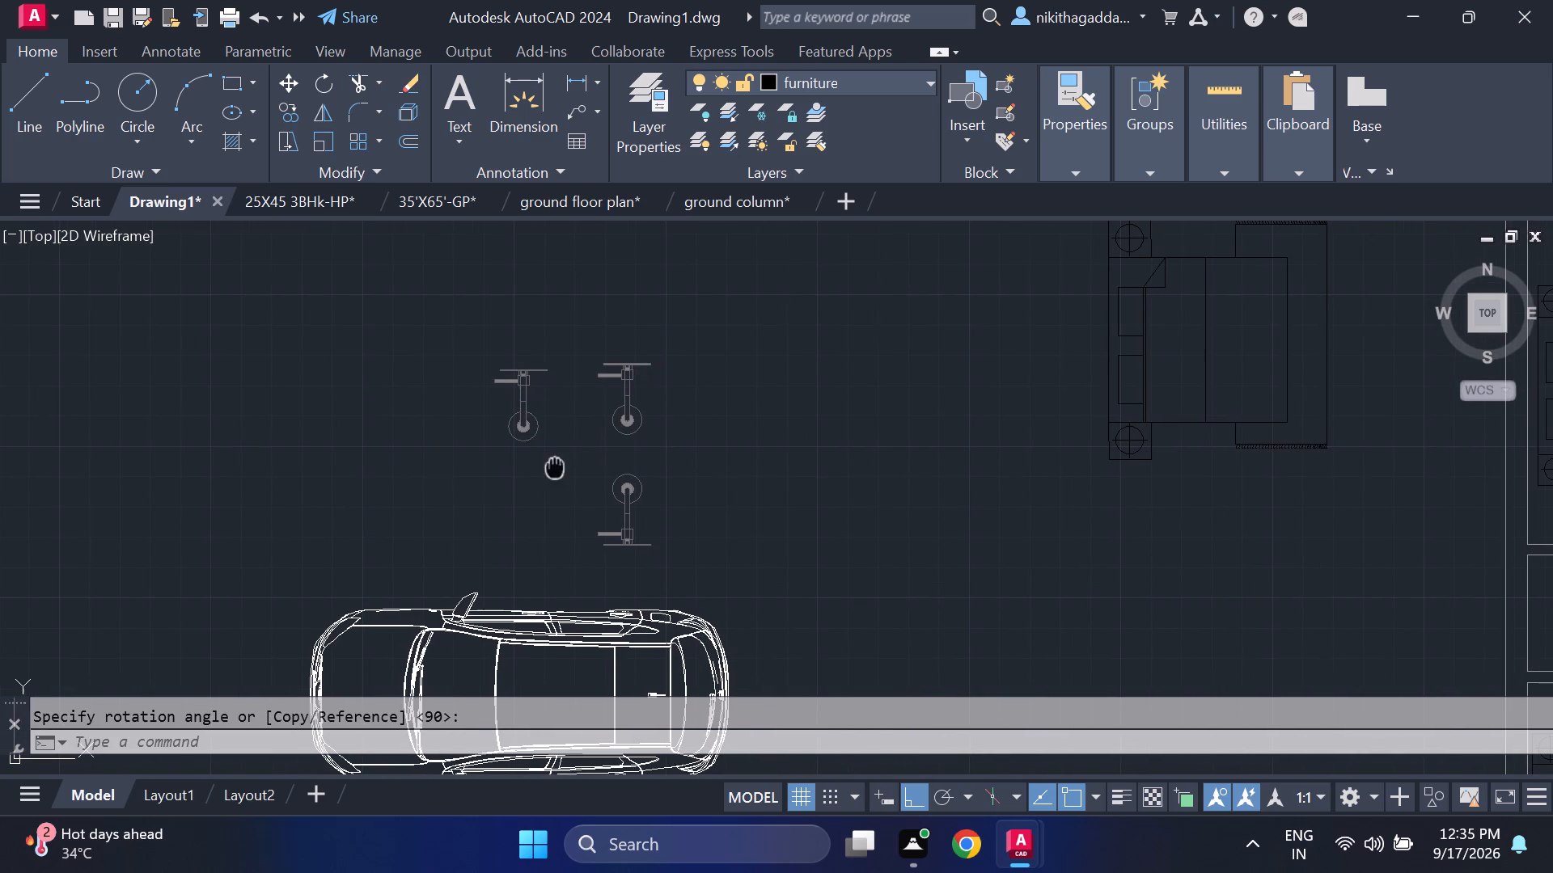
{"action": "middle_click_drag", "start_coordinate": [555, 470], "coordinate": [548, 521]}
{"action": "left_click", "coordinate": [711, 383]}
{"action": "left_click", "coordinate": [569, 502]}
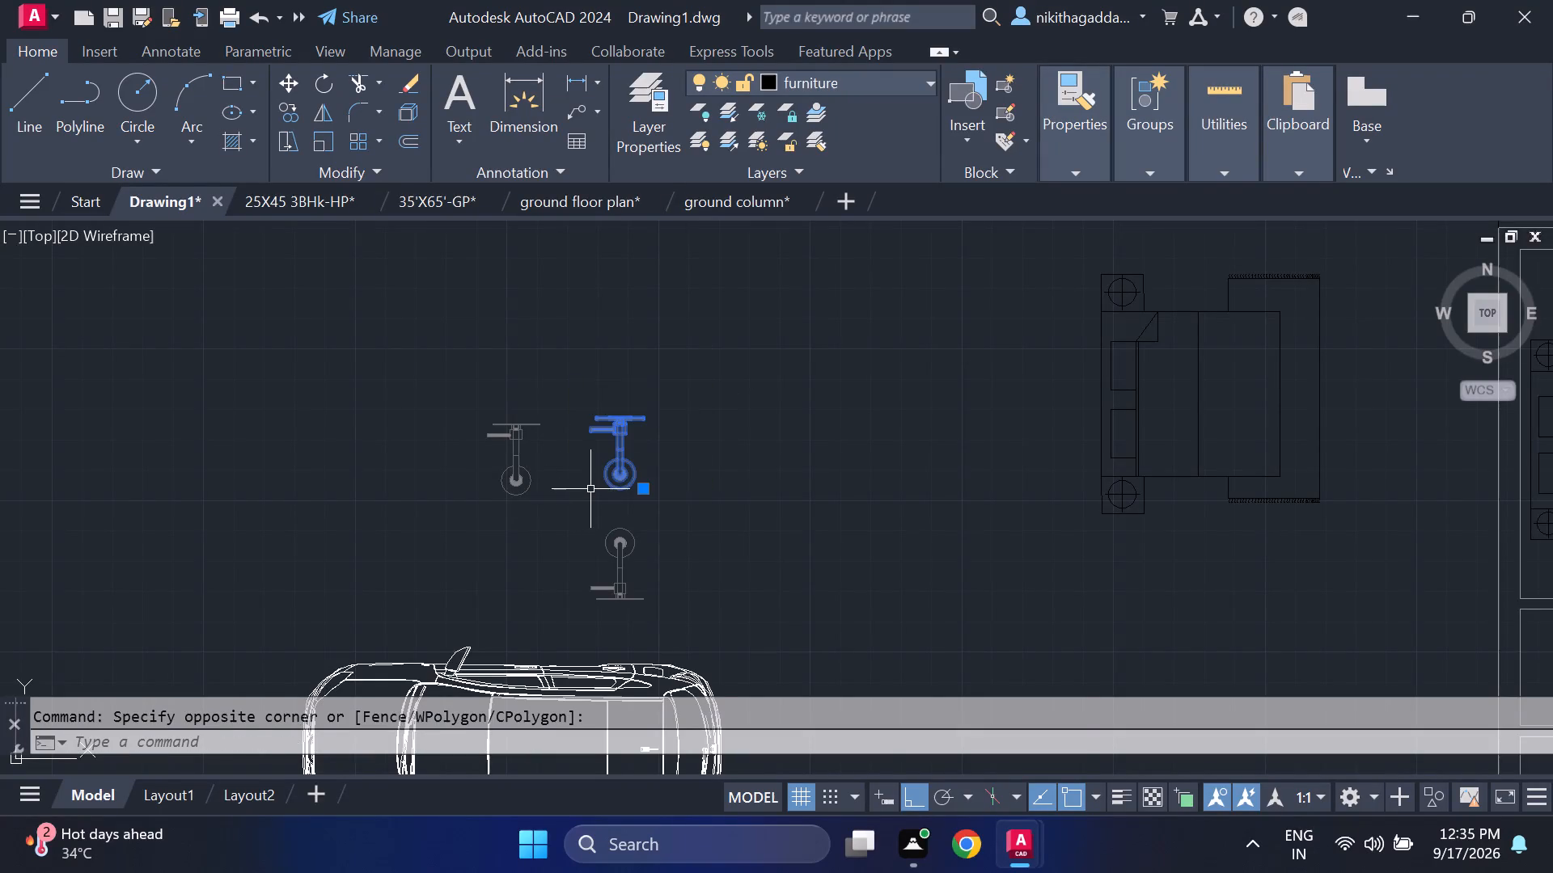
{"action": "scroll", "coordinate": [590, 489], "scroll_direction": "up", "scroll_amount": 1}
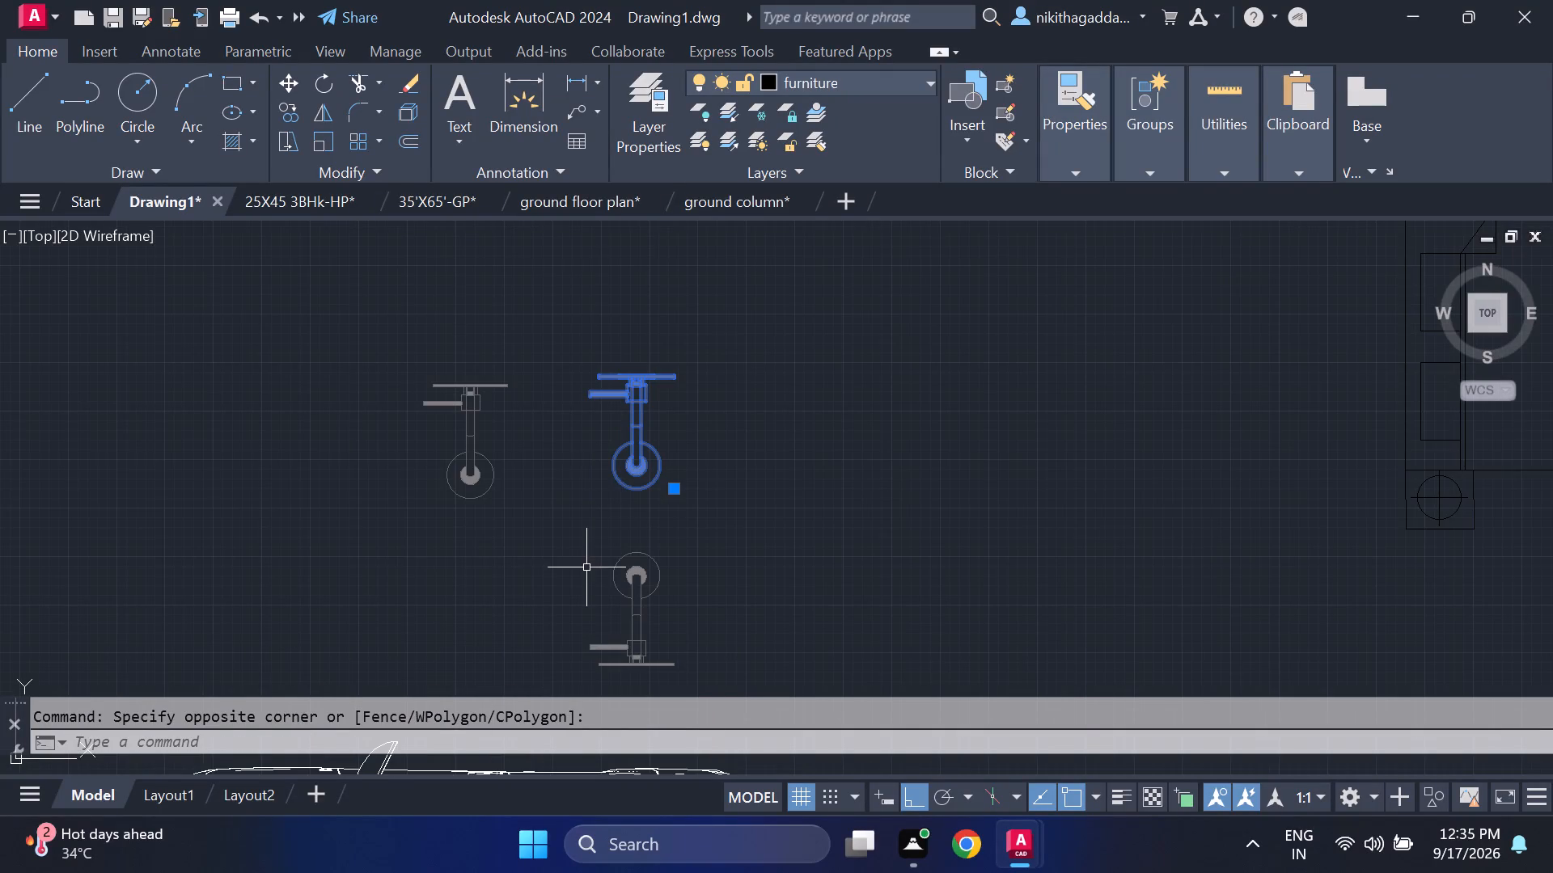
{"action": "type", "text": "ro"}
{"action": "key", "text": "Return"}
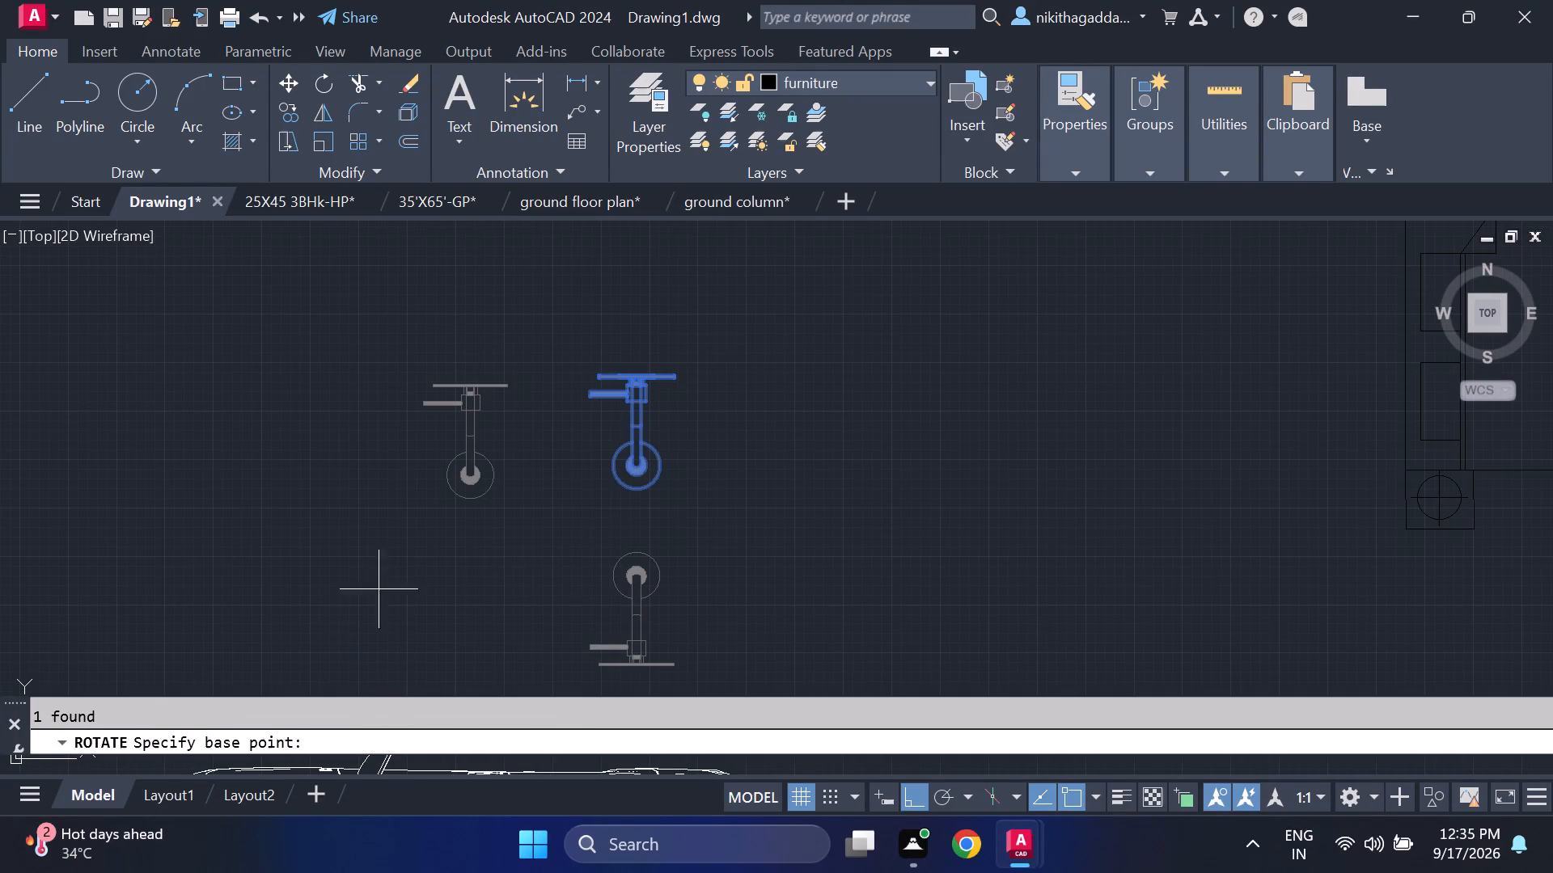
{"action": "left_click", "coordinate": [633, 417]}
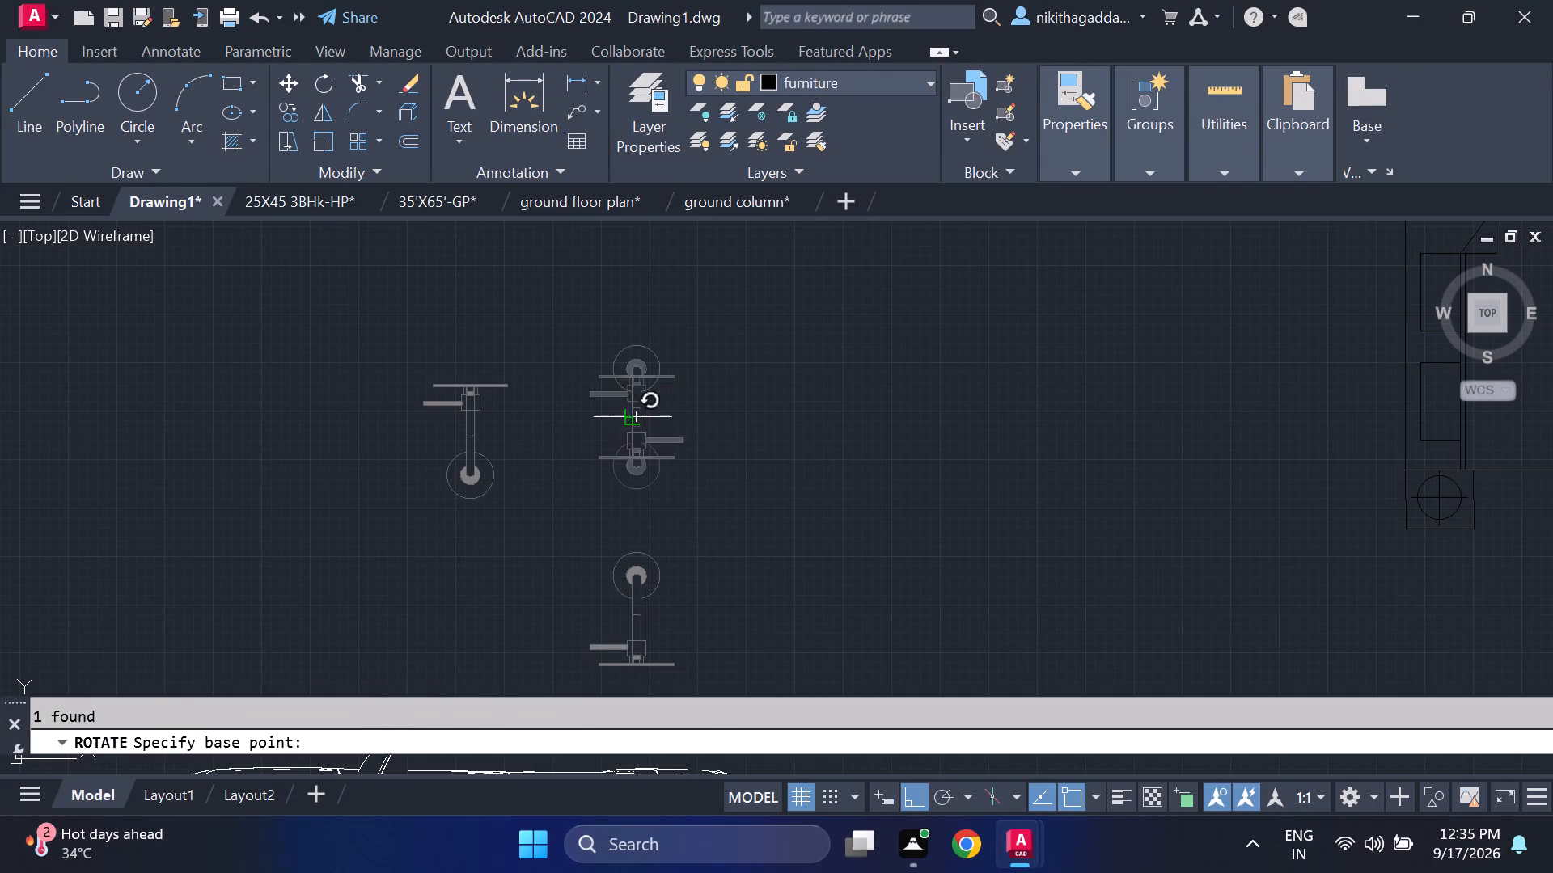
{"action": "left_click", "coordinate": [655, 294]}
Move the downward-pointing shower fixture by its wall plate onto the upper wall of the small room below the upper-left bedroom, left of its washbasin.
{"action": "scroll", "coordinate": [790, 432], "scroll_direction": "down", "scroll_amount": 2}
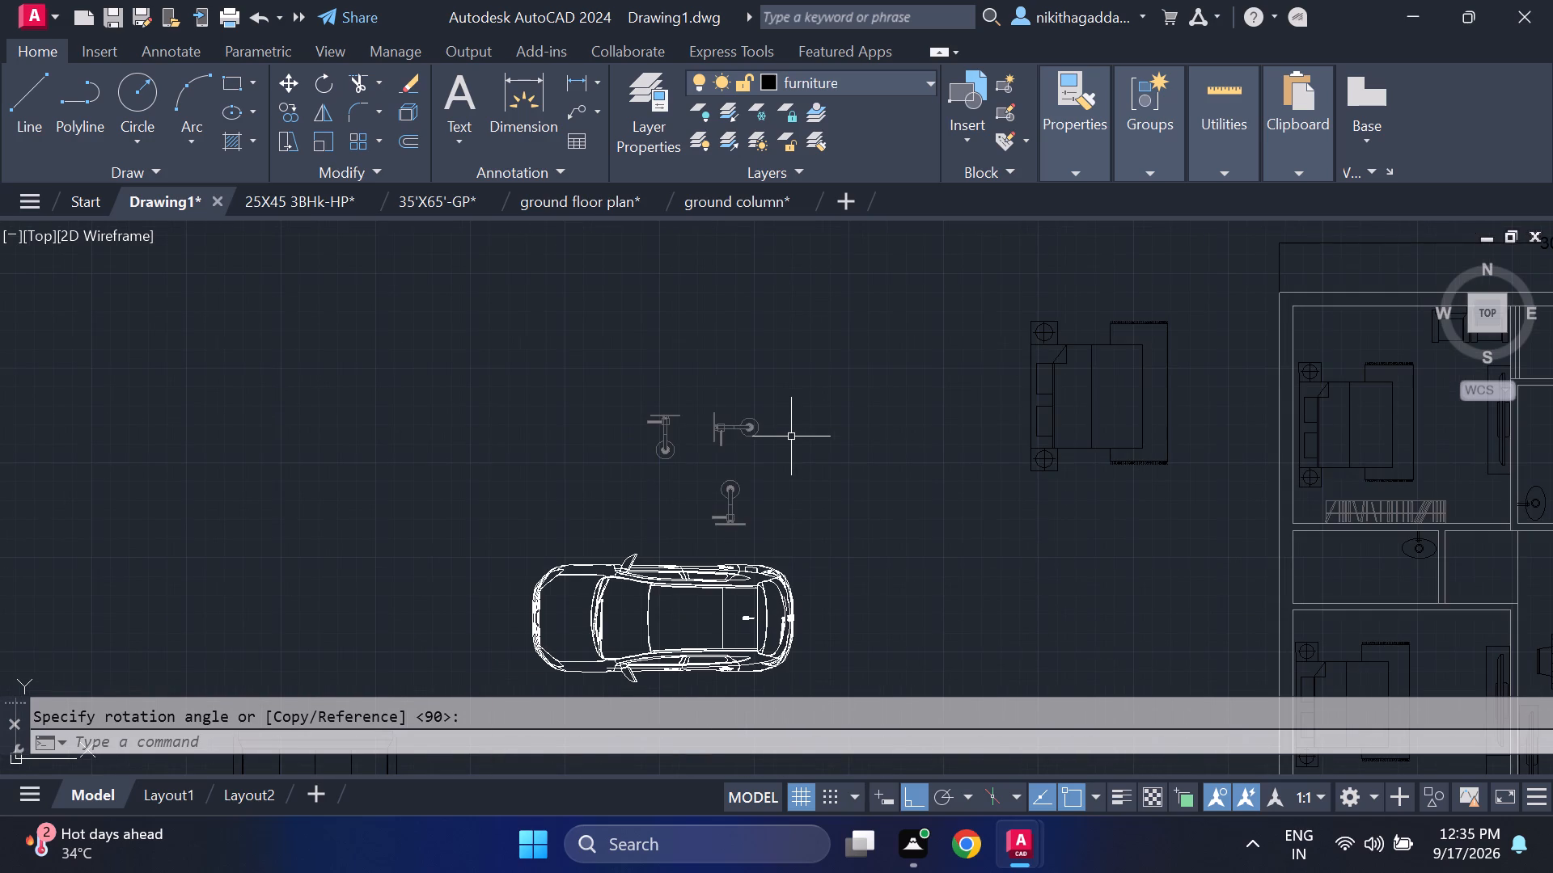
{"action": "scroll", "coordinate": [681, 468], "scroll_direction": "up", "scroll_amount": 2}
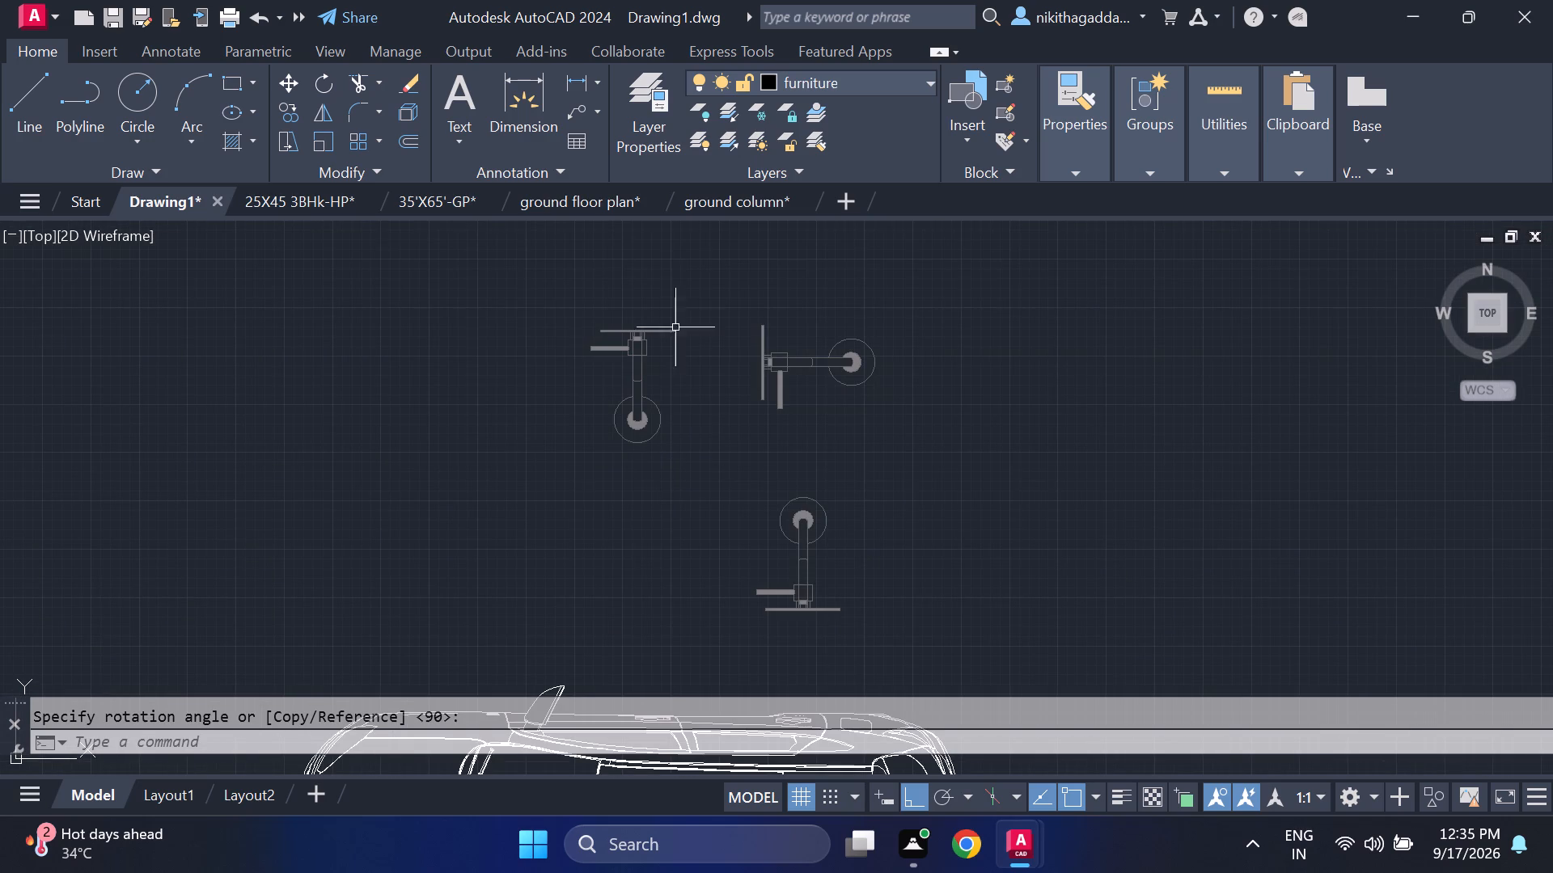
{"action": "left_click_drag", "start_coordinate": [678, 307], "coordinate": [664, 322]}
{"action": "left_click", "coordinate": [407, 579]}
{"action": "key", "text": "m"}
{"action": "key", "text": "Return"}
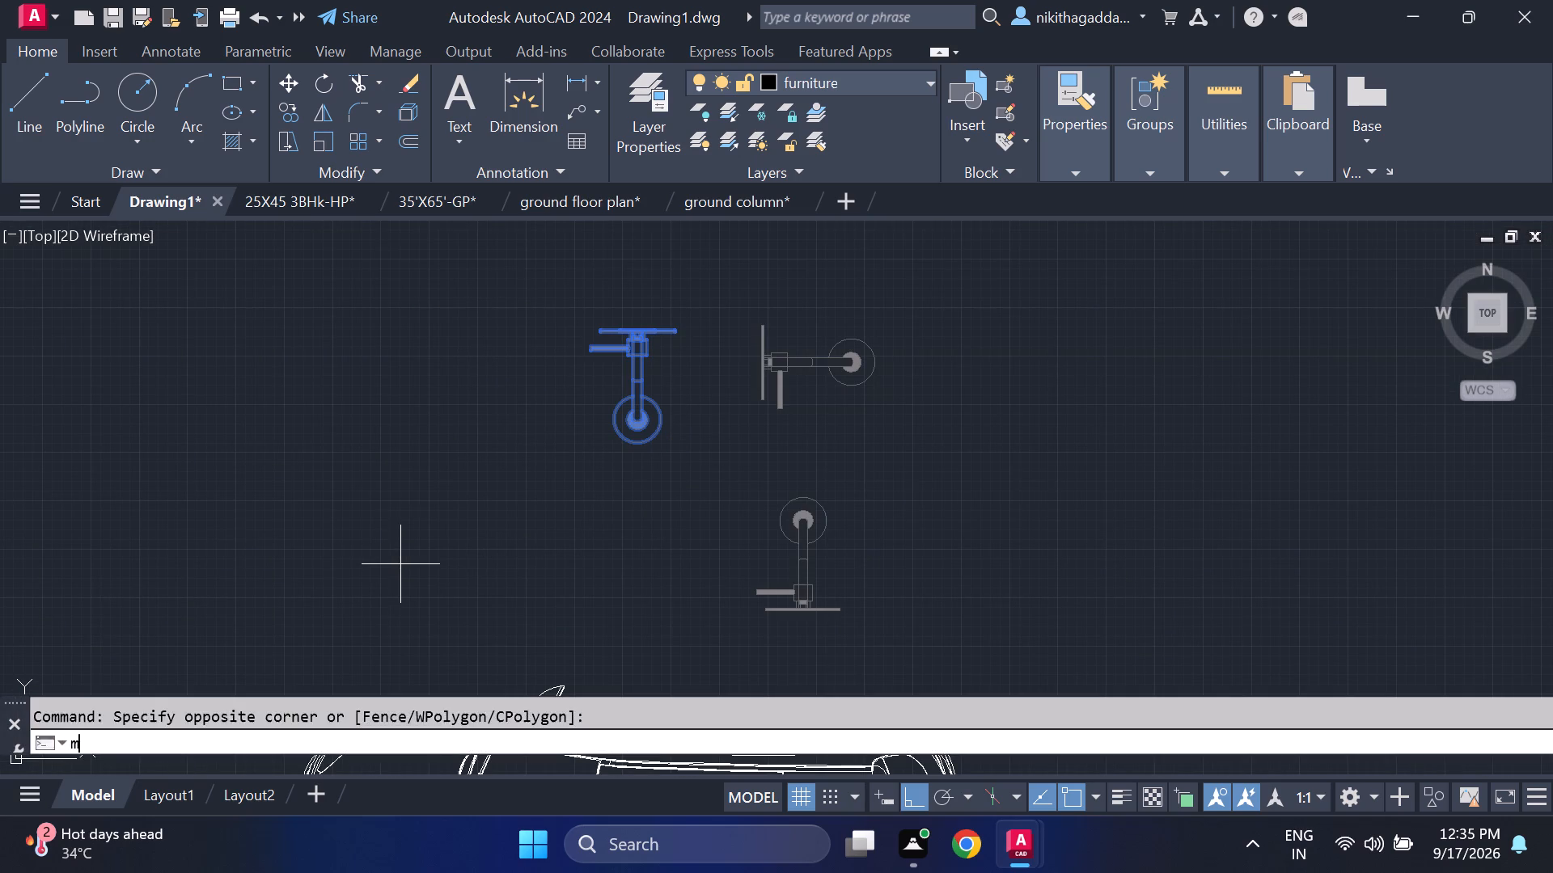
{"action": "left_click", "coordinate": [642, 326]}
{"action": "scroll", "coordinate": [1000, 352], "scroll_direction": "down", "scroll_amount": 2}
{"action": "middle_click_drag", "start_coordinate": [1006, 359], "coordinate": [624, 449]}
{"action": "key", "text": "F8"}
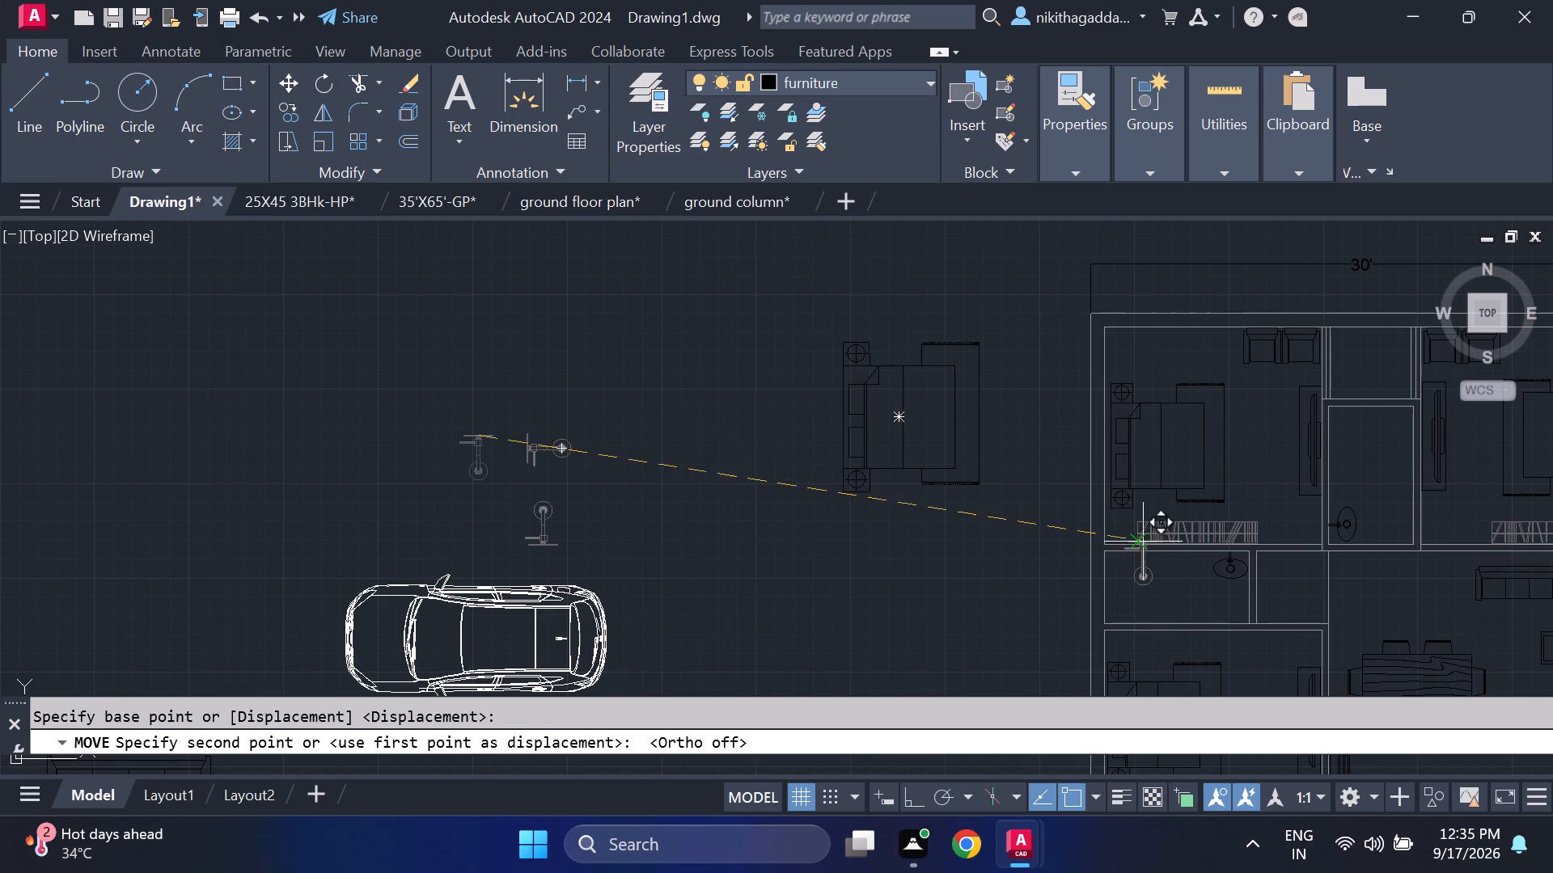
{"action": "scroll", "coordinate": [1196, 593], "scroll_direction": "up", "scroll_amount": 3}
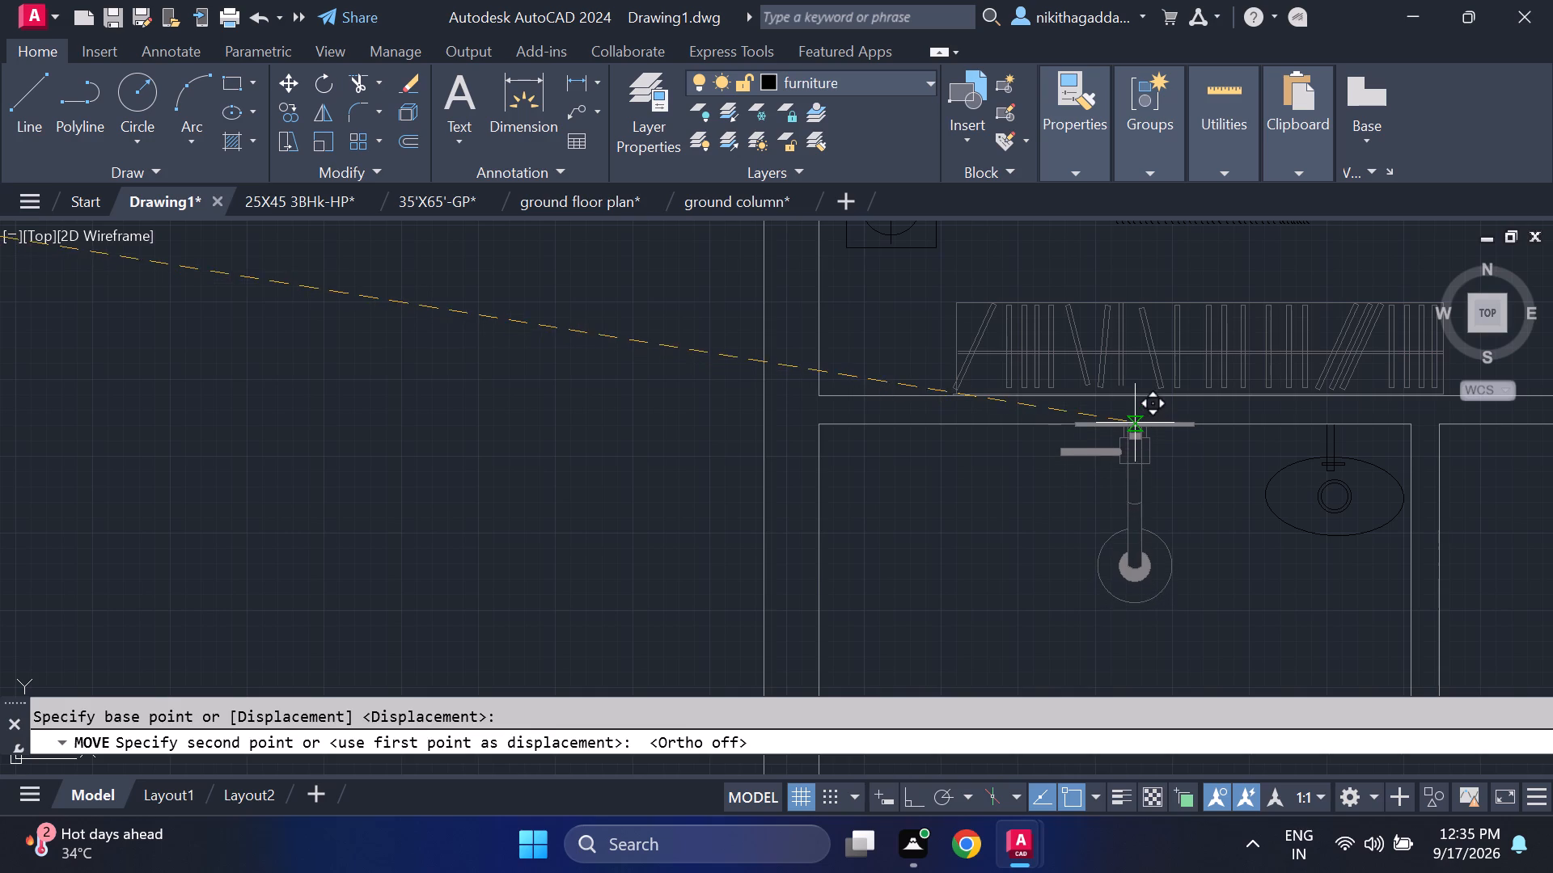
{"action": "left_click", "coordinate": [1135, 423]}
Move the right-pointing shower fixture by its wall plate onto the left wall of the bathroom between the upper bedrooms, above its washbasin.
{"action": "scroll", "coordinate": [449, 447], "scroll_direction": "down", "scroll_amount": 3}
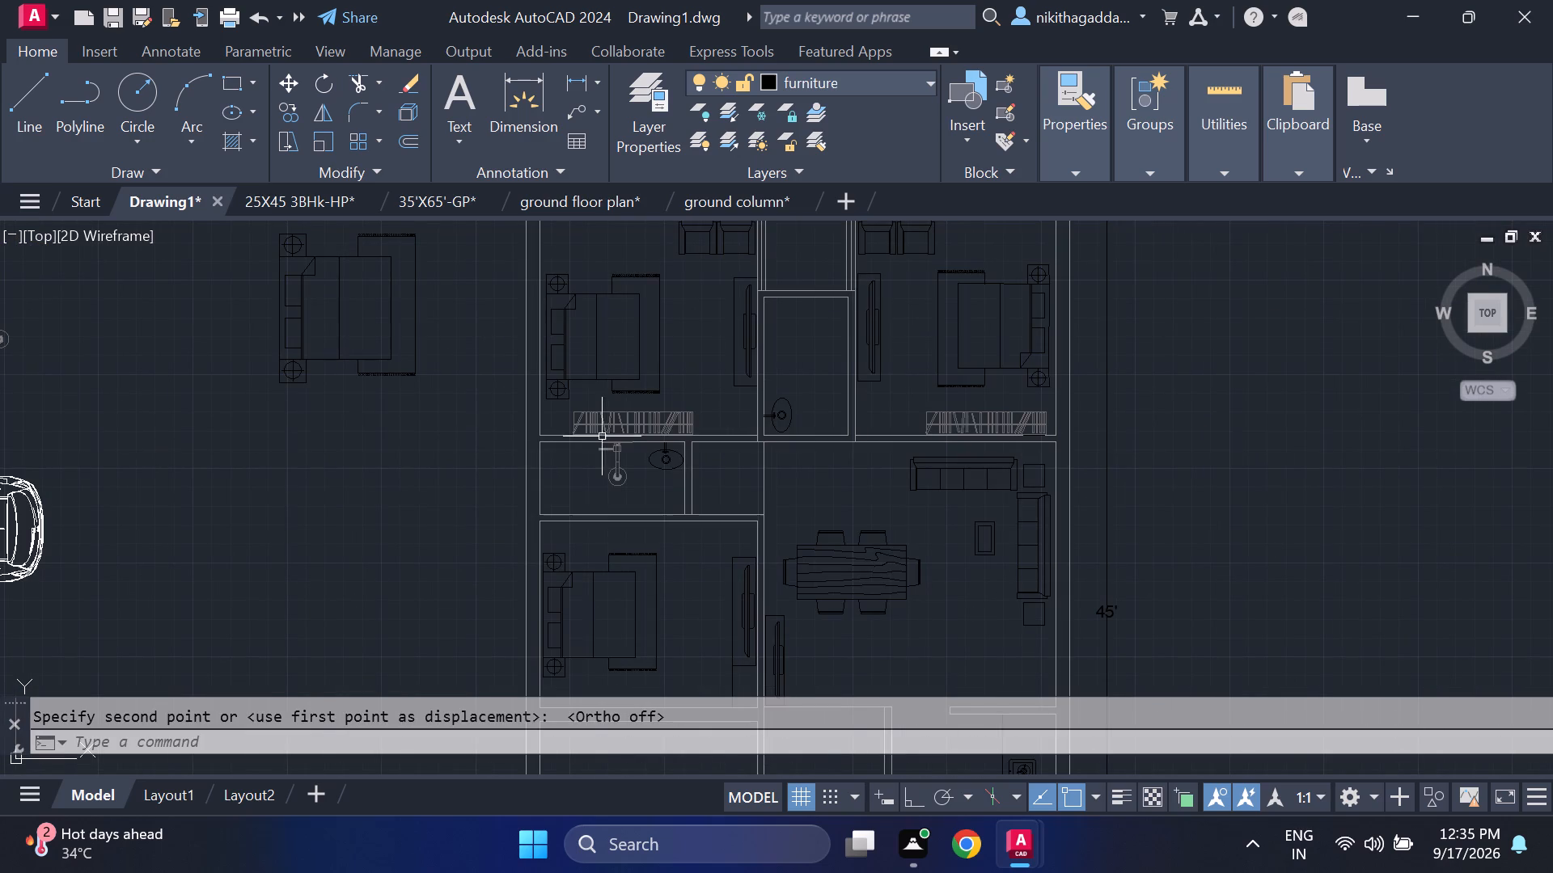
{"action": "scroll", "coordinate": [657, 439], "scroll_direction": "up", "scroll_amount": 3}
{"action": "scroll", "coordinate": [494, 446], "scroll_direction": "up", "scroll_amount": 4}
{"action": "scroll", "coordinate": [494, 448], "scroll_direction": "down", "scroll_amount": 6}
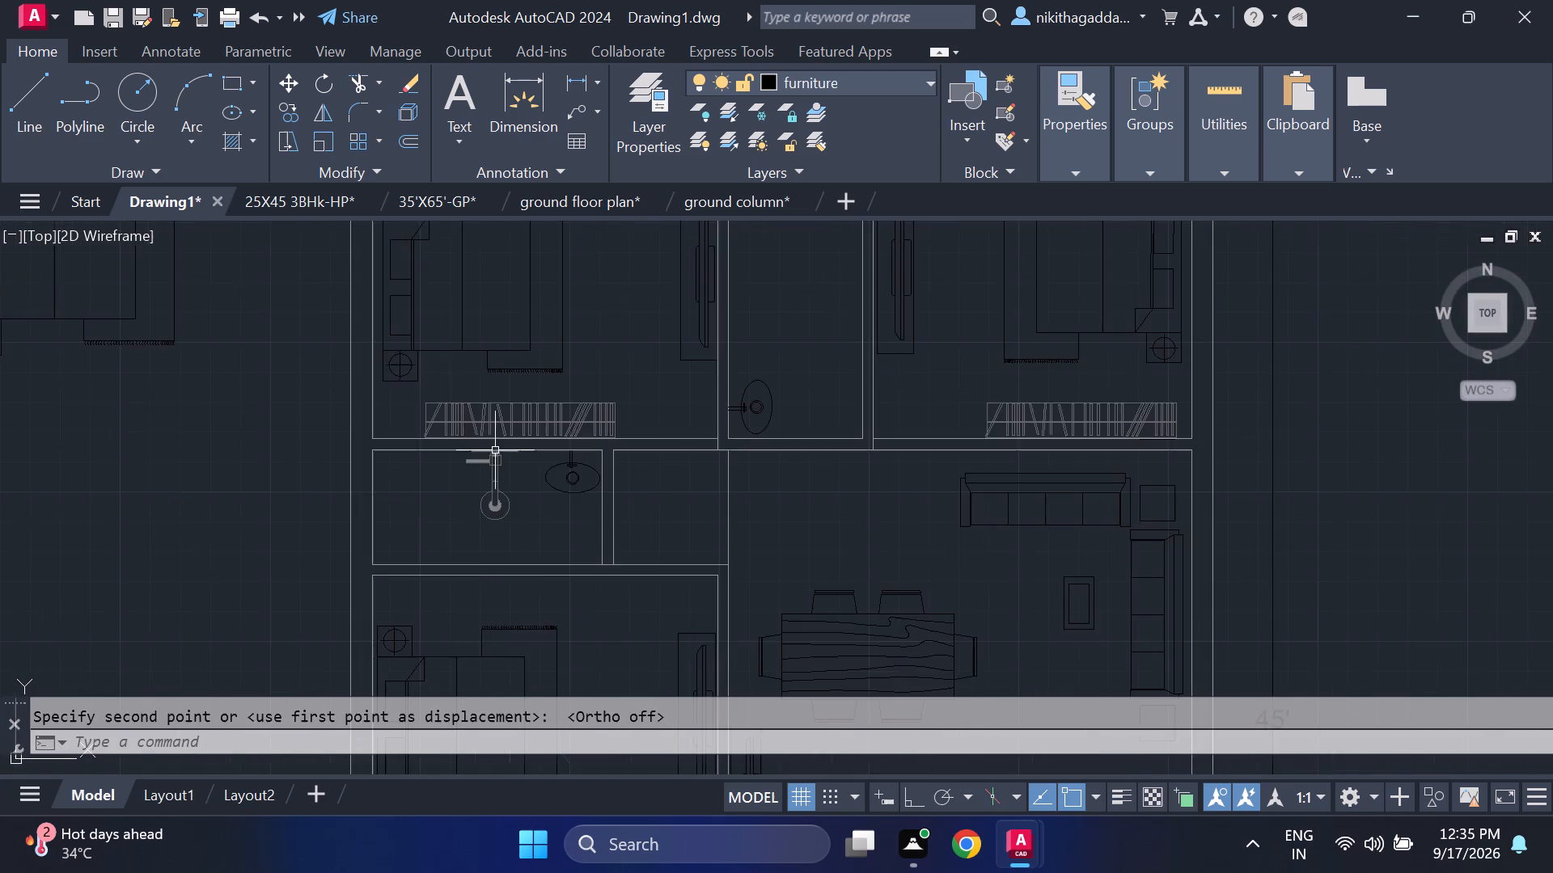
{"action": "scroll", "coordinate": [496, 470], "scroll_direction": "down", "scroll_amount": 2}
{"action": "middle_click_drag", "start_coordinate": [113, 450], "coordinate": [350, 432]}
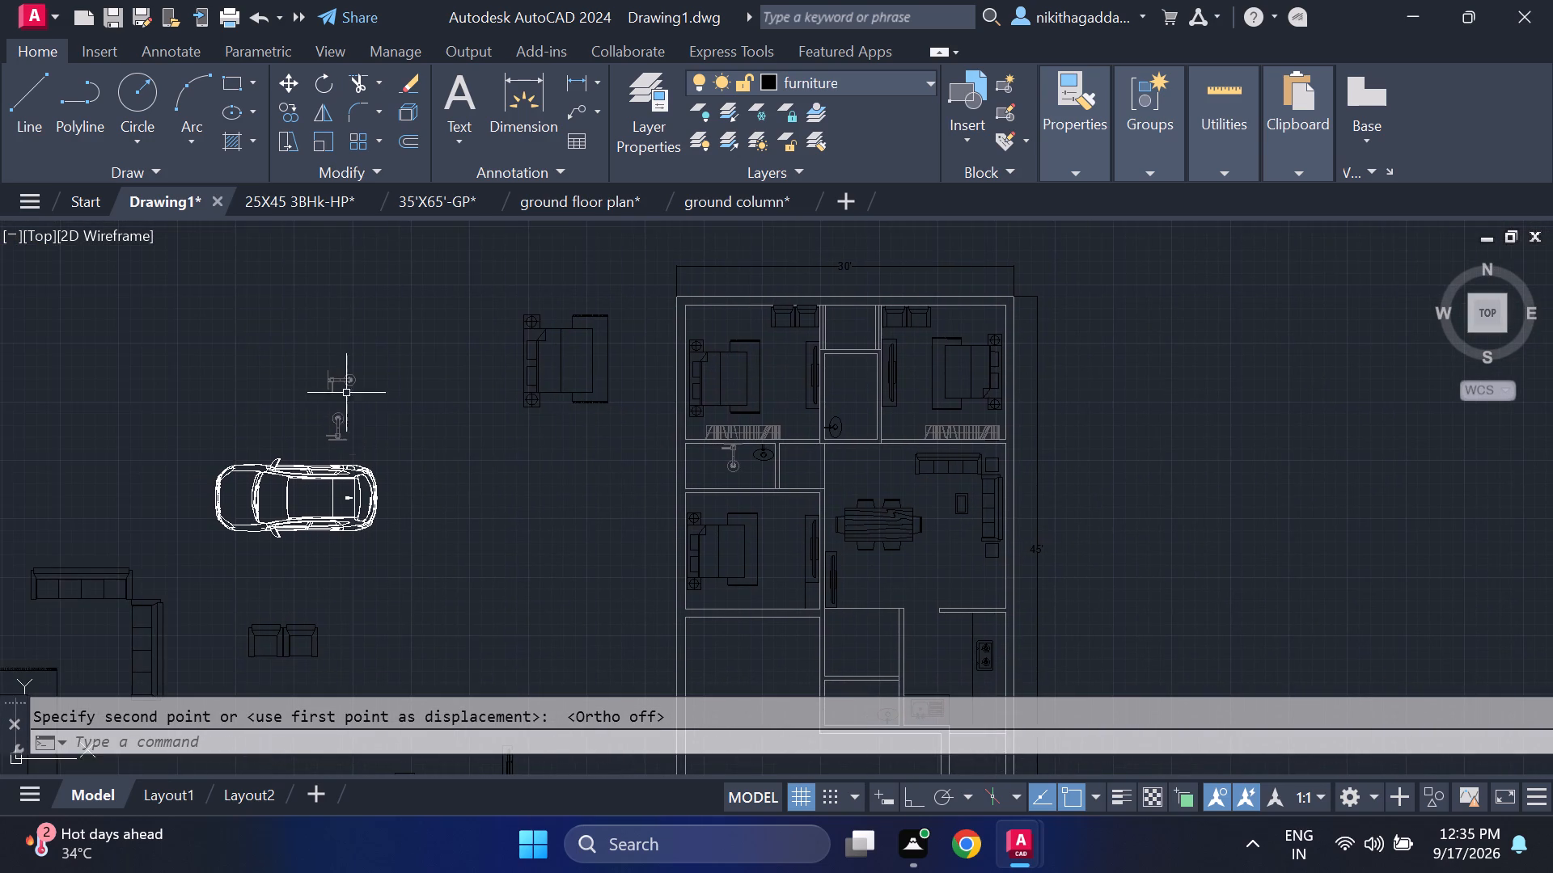
{"action": "scroll", "coordinate": [341, 378], "scroll_direction": "up", "scroll_amount": 2}
{"action": "left_click", "coordinate": [380, 349]}
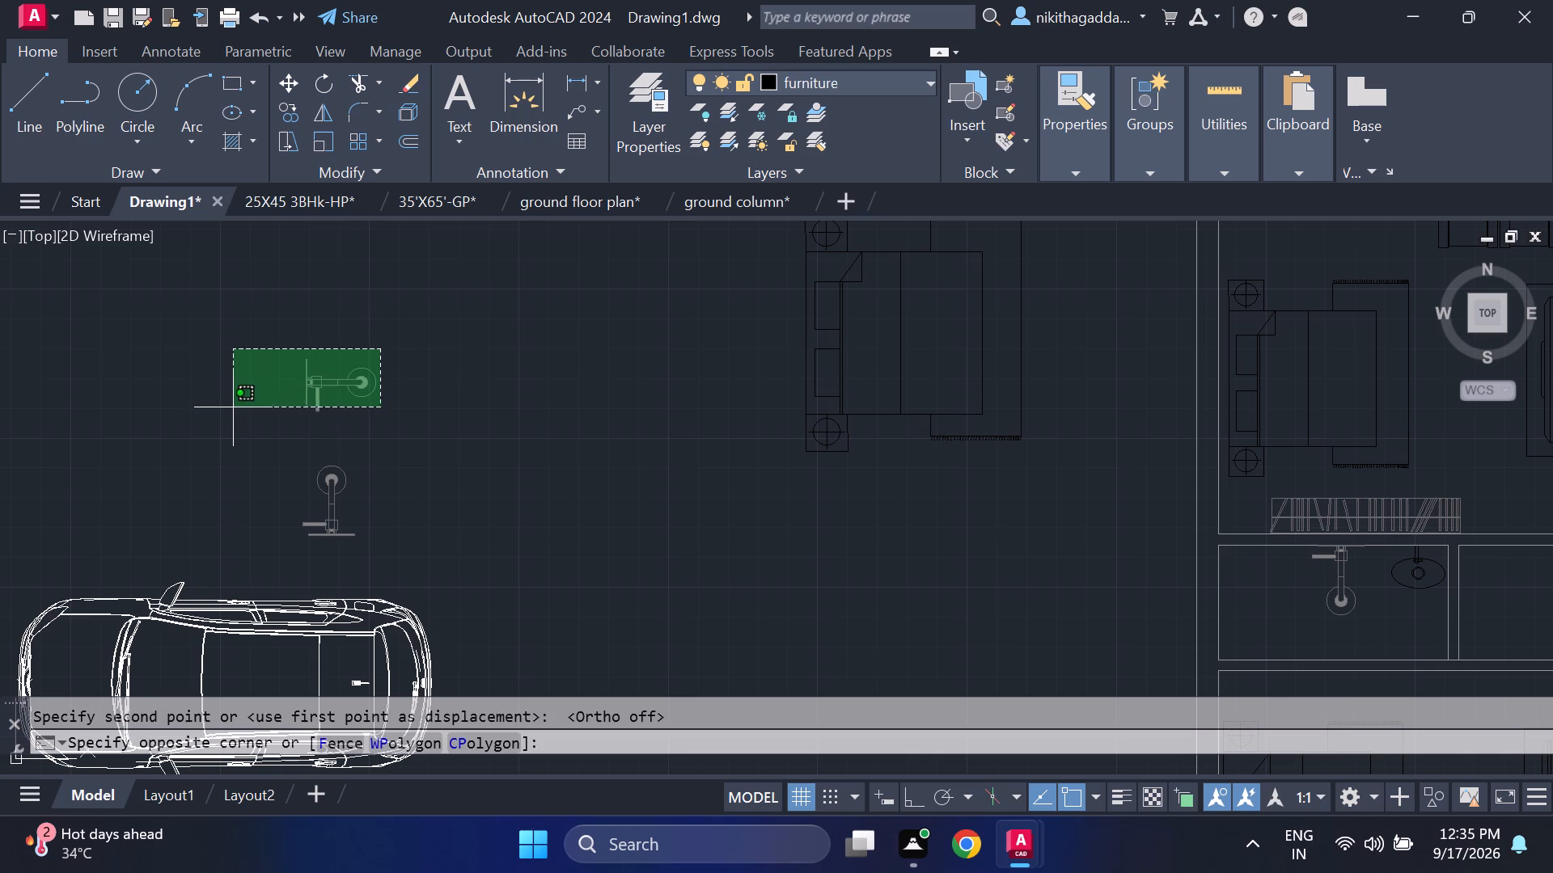
{"action": "left_click", "coordinate": [231, 420]}
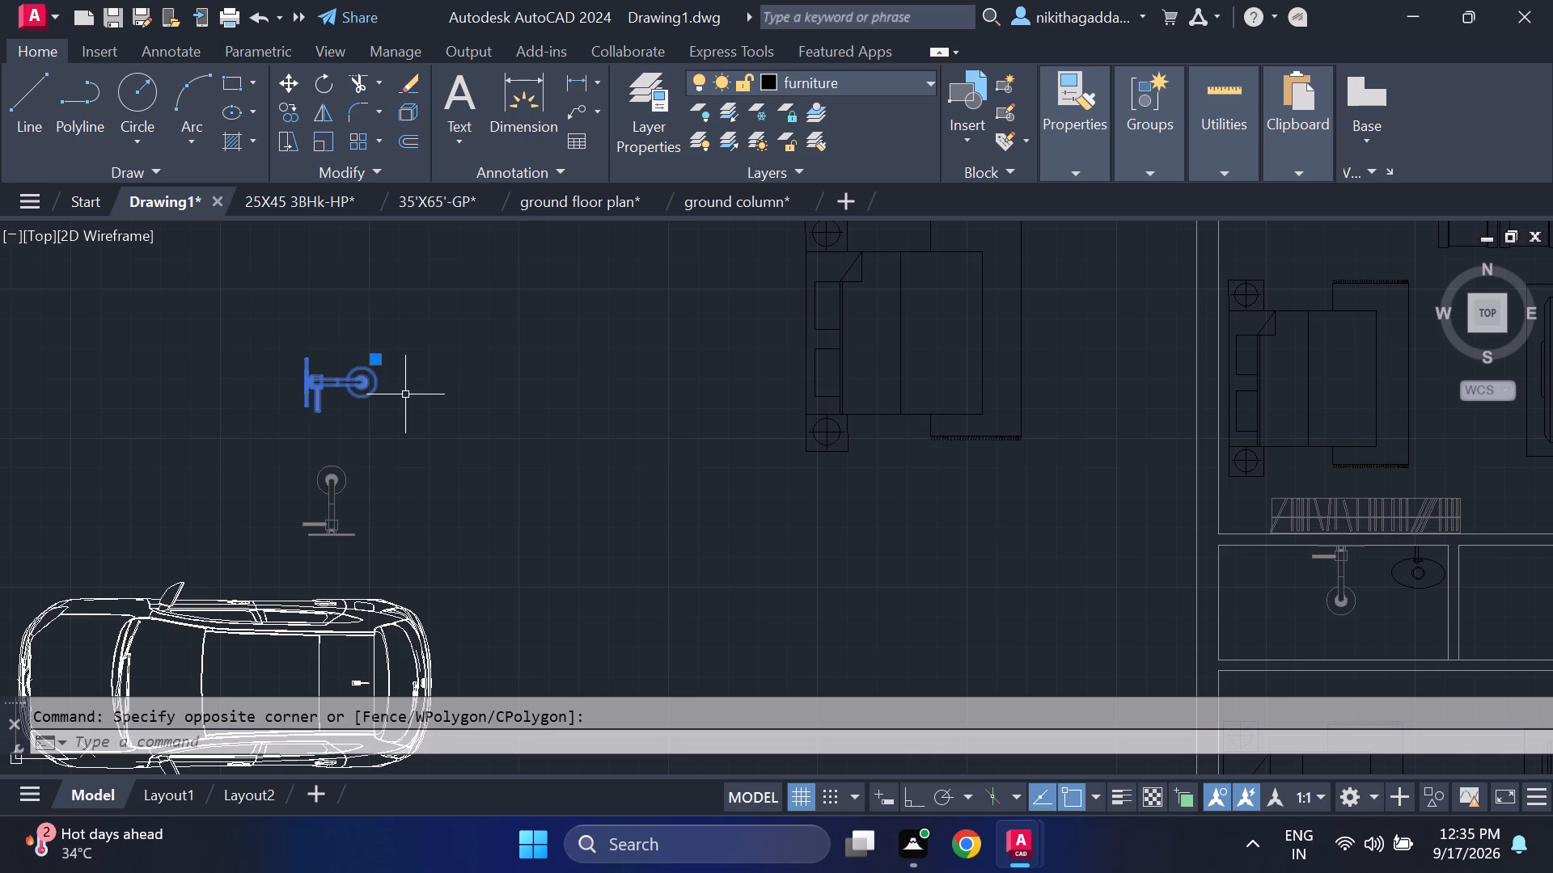
{"action": "key", "text": "m"}
{"action": "key", "text": "Return"}
{"action": "scroll", "coordinate": [289, 404], "scroll_direction": "up", "scroll_amount": 2}
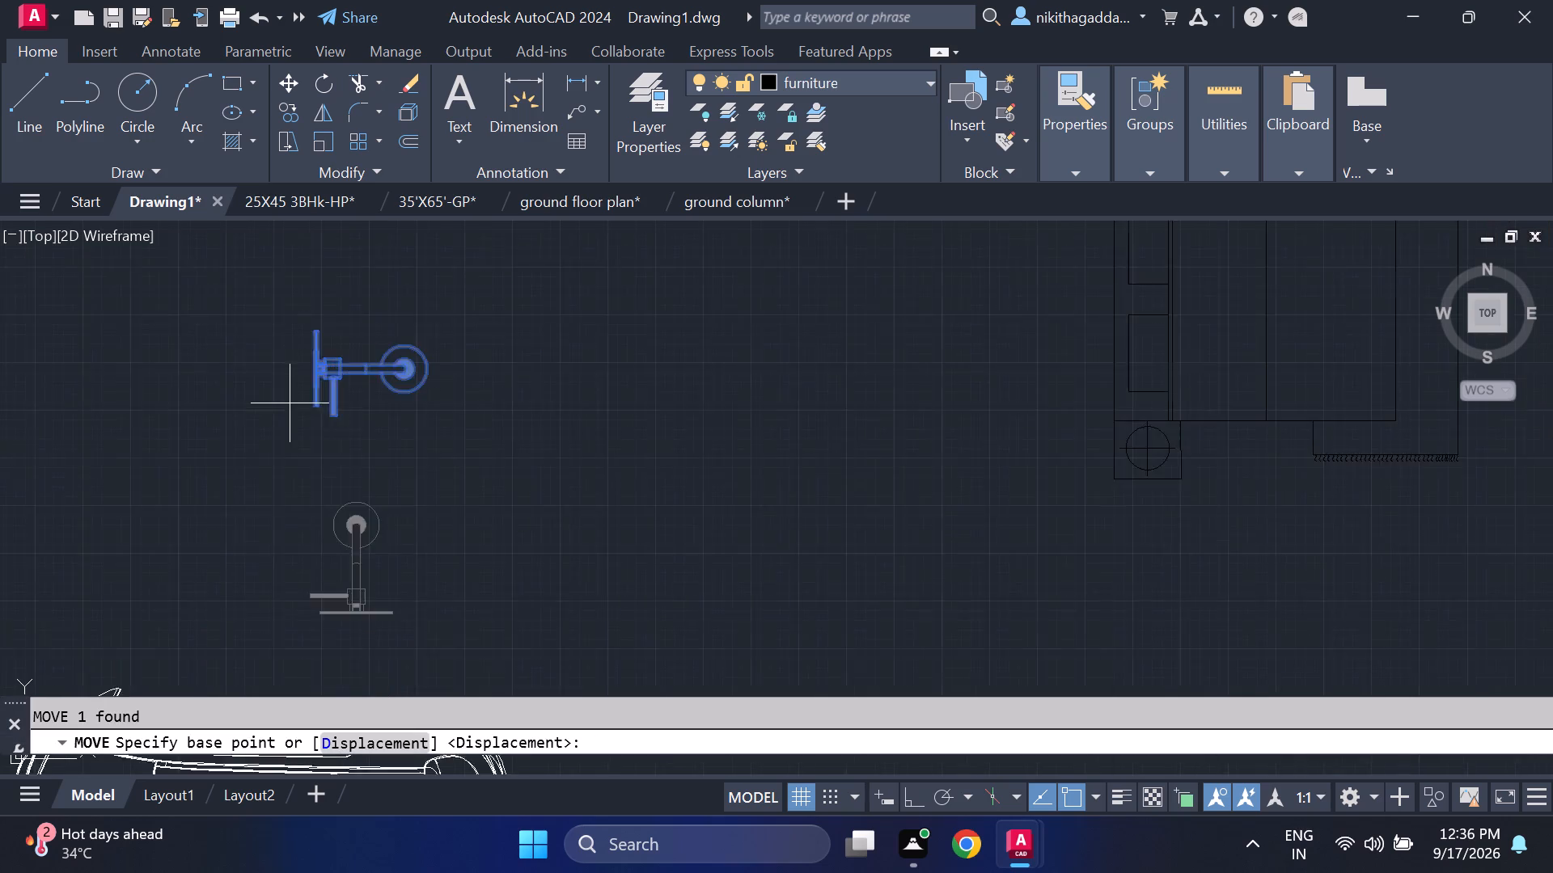
{"action": "scroll", "coordinate": [290, 403], "scroll_direction": "up", "scroll_amount": 1}
{"action": "left_click", "coordinate": [346, 314]}
{"action": "scroll", "coordinate": [524, 258], "scroll_direction": "down", "scroll_amount": 2}
{"action": "middle_click_drag", "start_coordinate": [523, 262], "coordinate": [355, 360]}
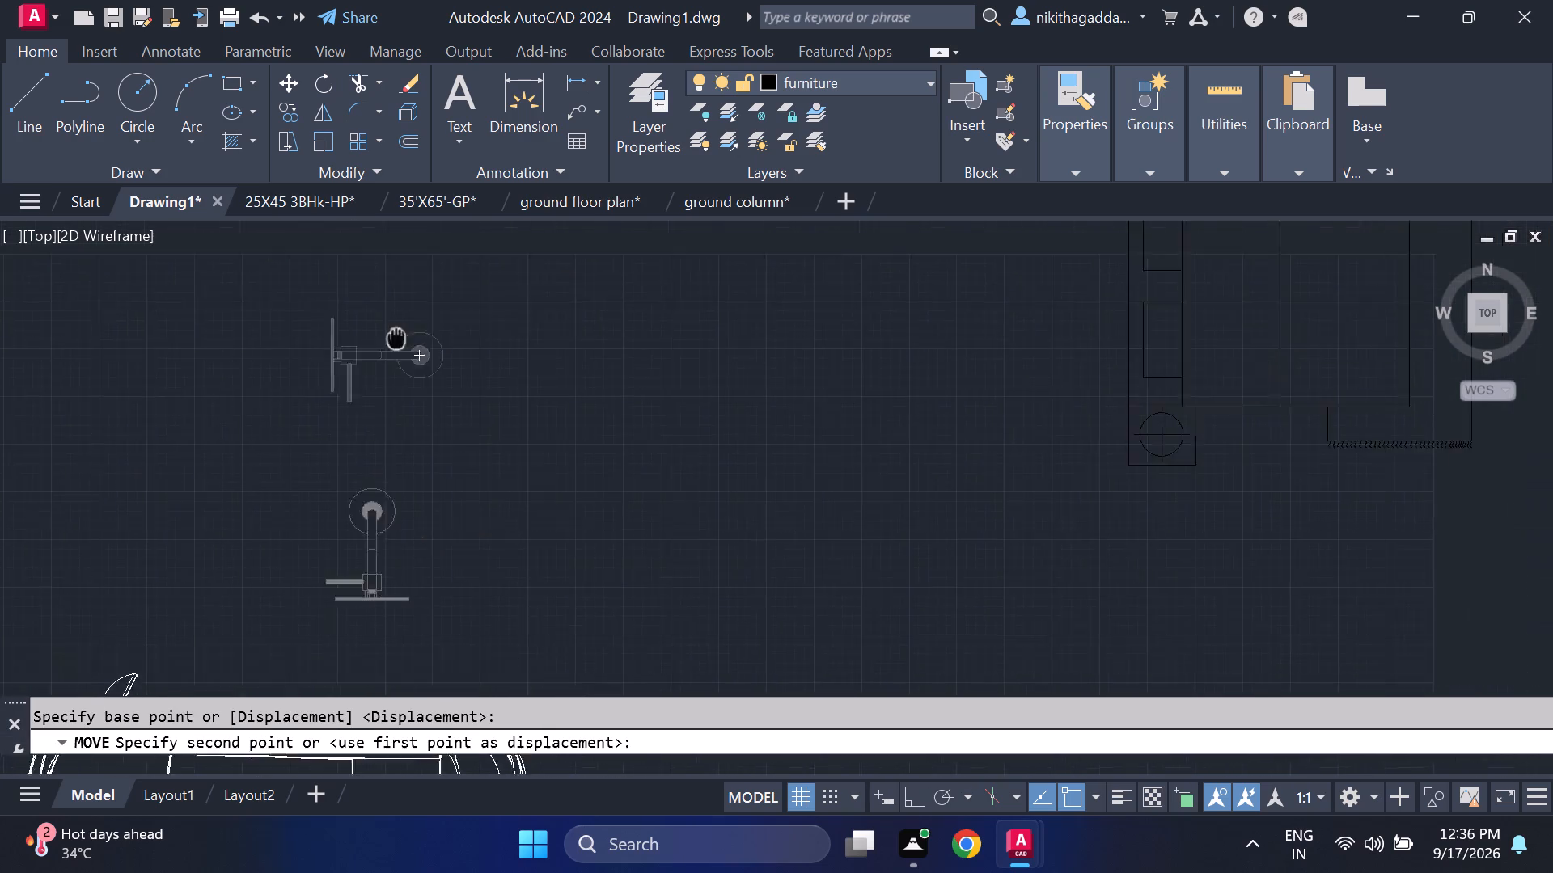
{"action": "middle_click_drag", "start_coordinate": [355, 360], "coordinate": [0, 414]}
{"action": "scroll", "coordinate": [514, 453], "scroll_direction": "down", "scroll_amount": 3}
{"action": "middle_click_drag", "start_coordinate": [741, 434], "coordinate": [461, 441]}
{"action": "scroll", "coordinate": [634, 444], "scroll_direction": "up", "scroll_amount": 2}
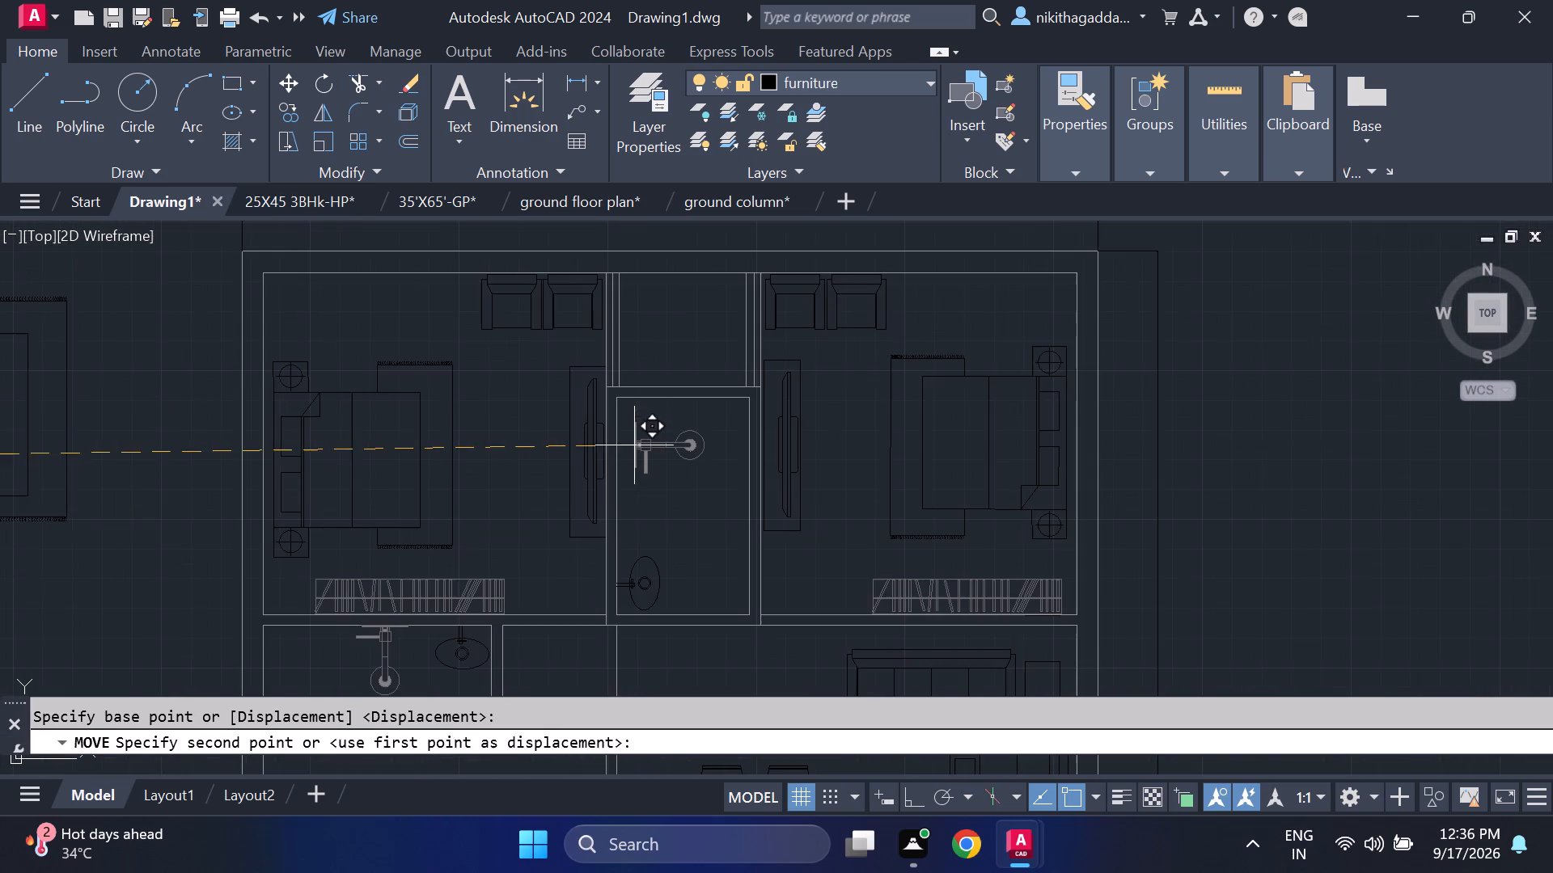
{"action": "middle_click_drag", "start_coordinate": [637, 473], "coordinate": [615, 395]}
{"action": "scroll", "coordinate": [615, 394], "scroll_direction": "up", "scroll_amount": 1}
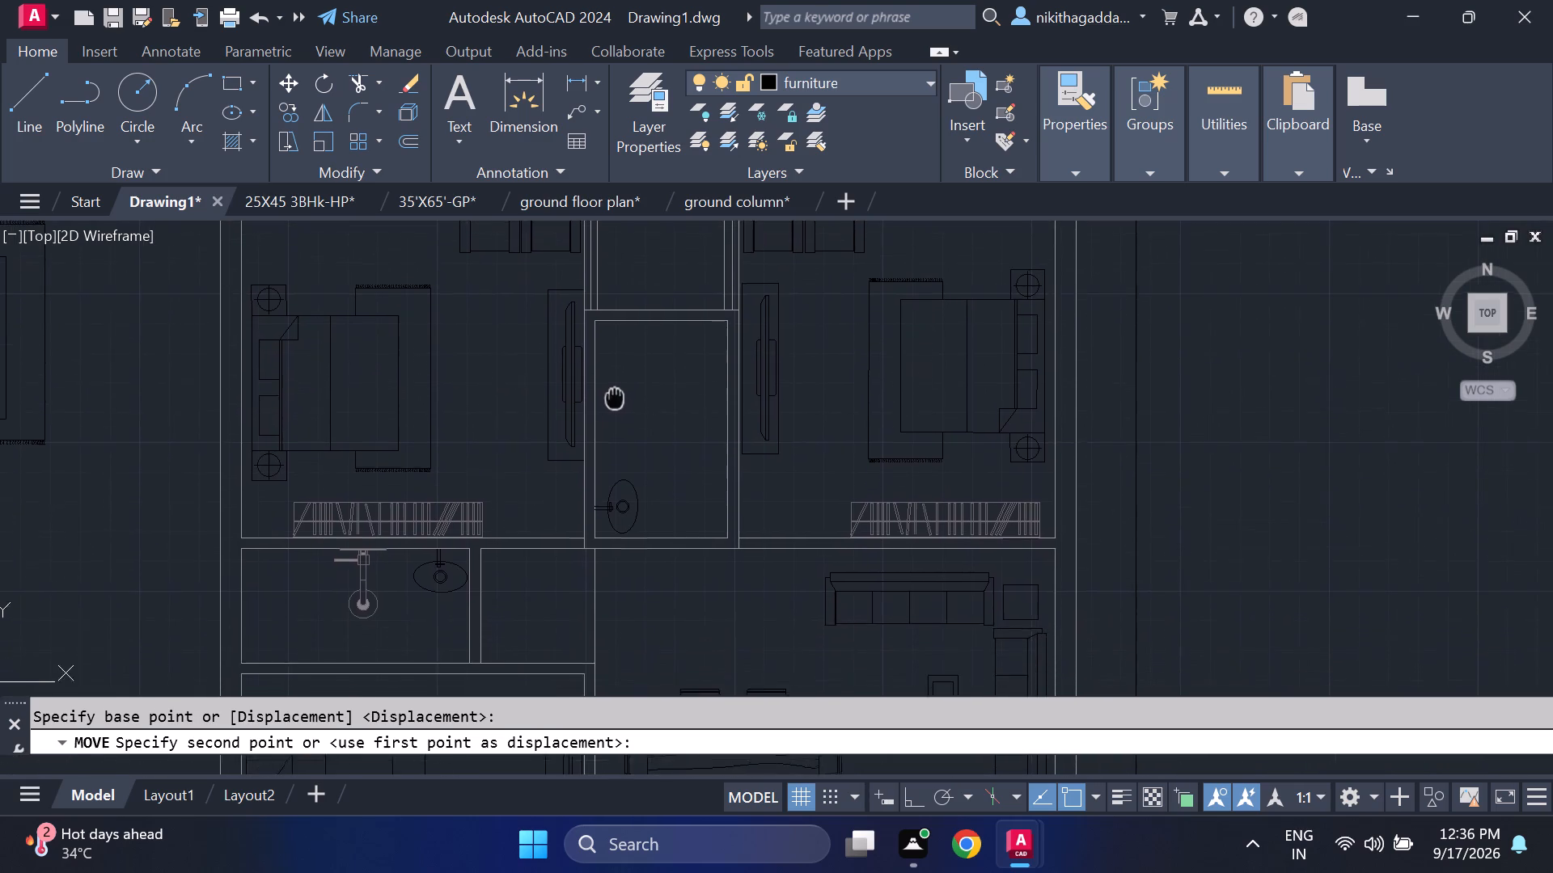
{"action": "middle_click_drag", "start_coordinate": [615, 395], "coordinate": [615, 394]}
{"action": "scroll", "coordinate": [617, 403], "scroll_direction": "up", "scroll_amount": 2}
{"action": "scroll", "coordinate": [555, 449], "scroll_direction": "down", "scroll_amount": 2}
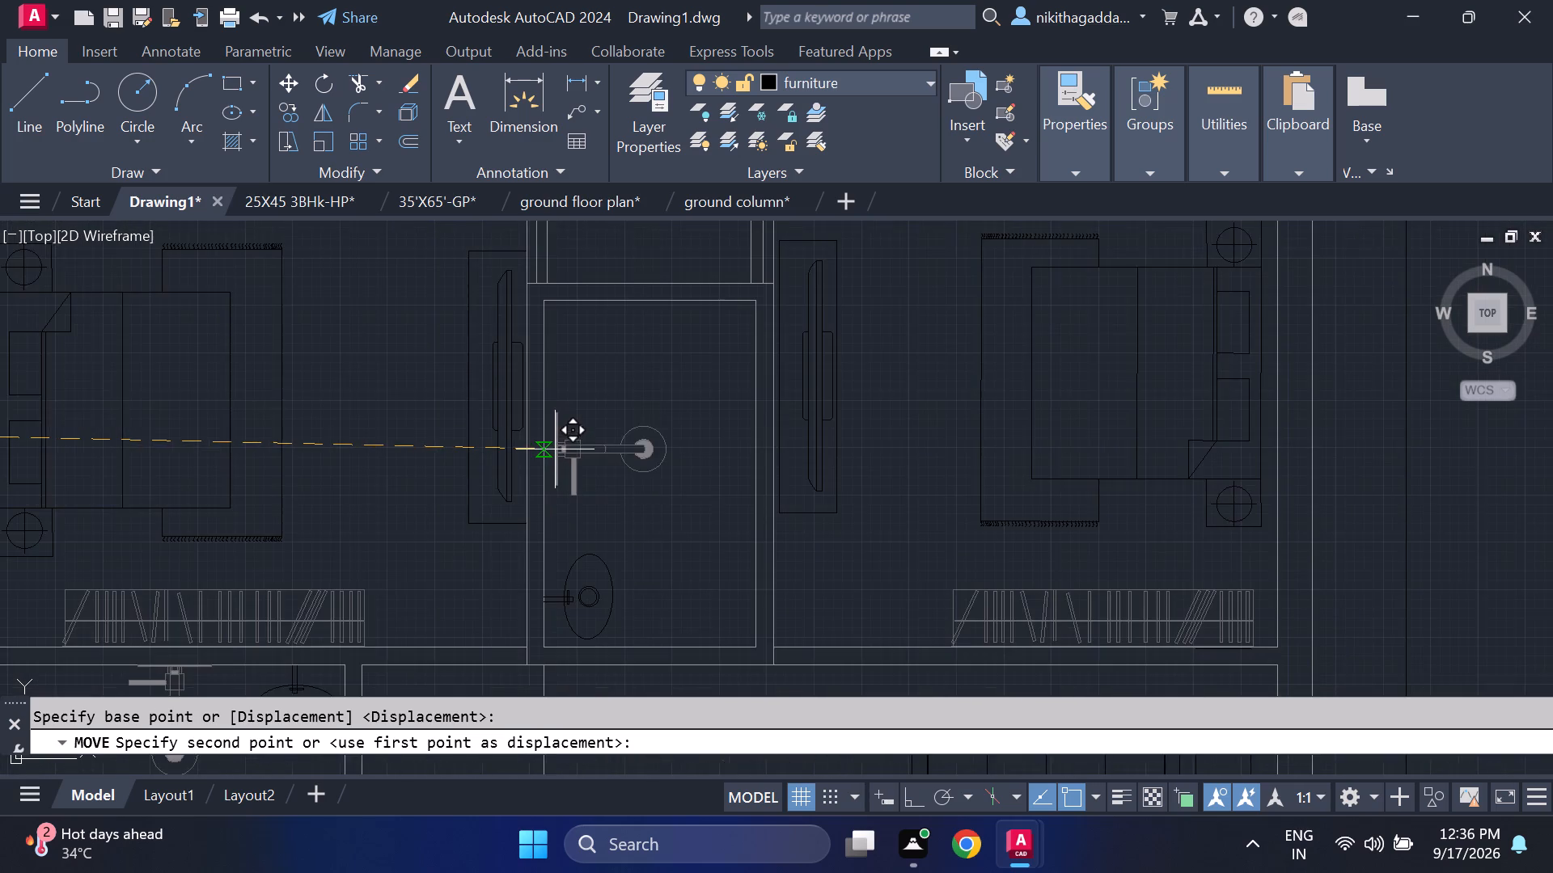
{"action": "middle_click_drag", "start_coordinate": [555, 449], "coordinate": [618, 386]}
{"action": "scroll", "coordinate": [617, 386], "scroll_direction": "up", "scroll_amount": 2}
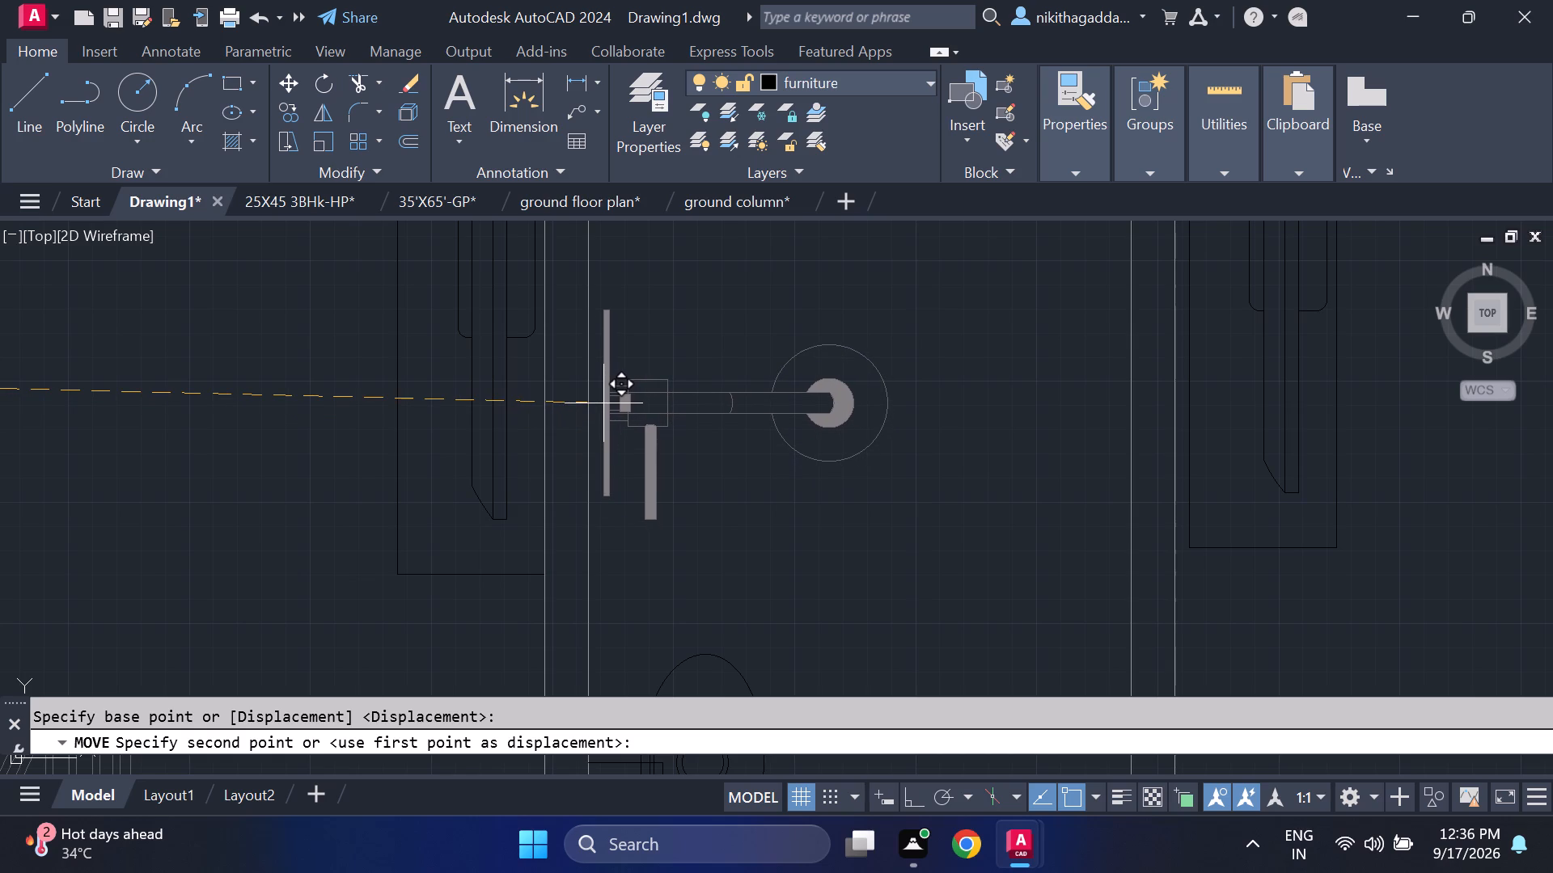
{"action": "scroll", "coordinate": [603, 403], "scroll_direction": "down", "scroll_amount": 2}
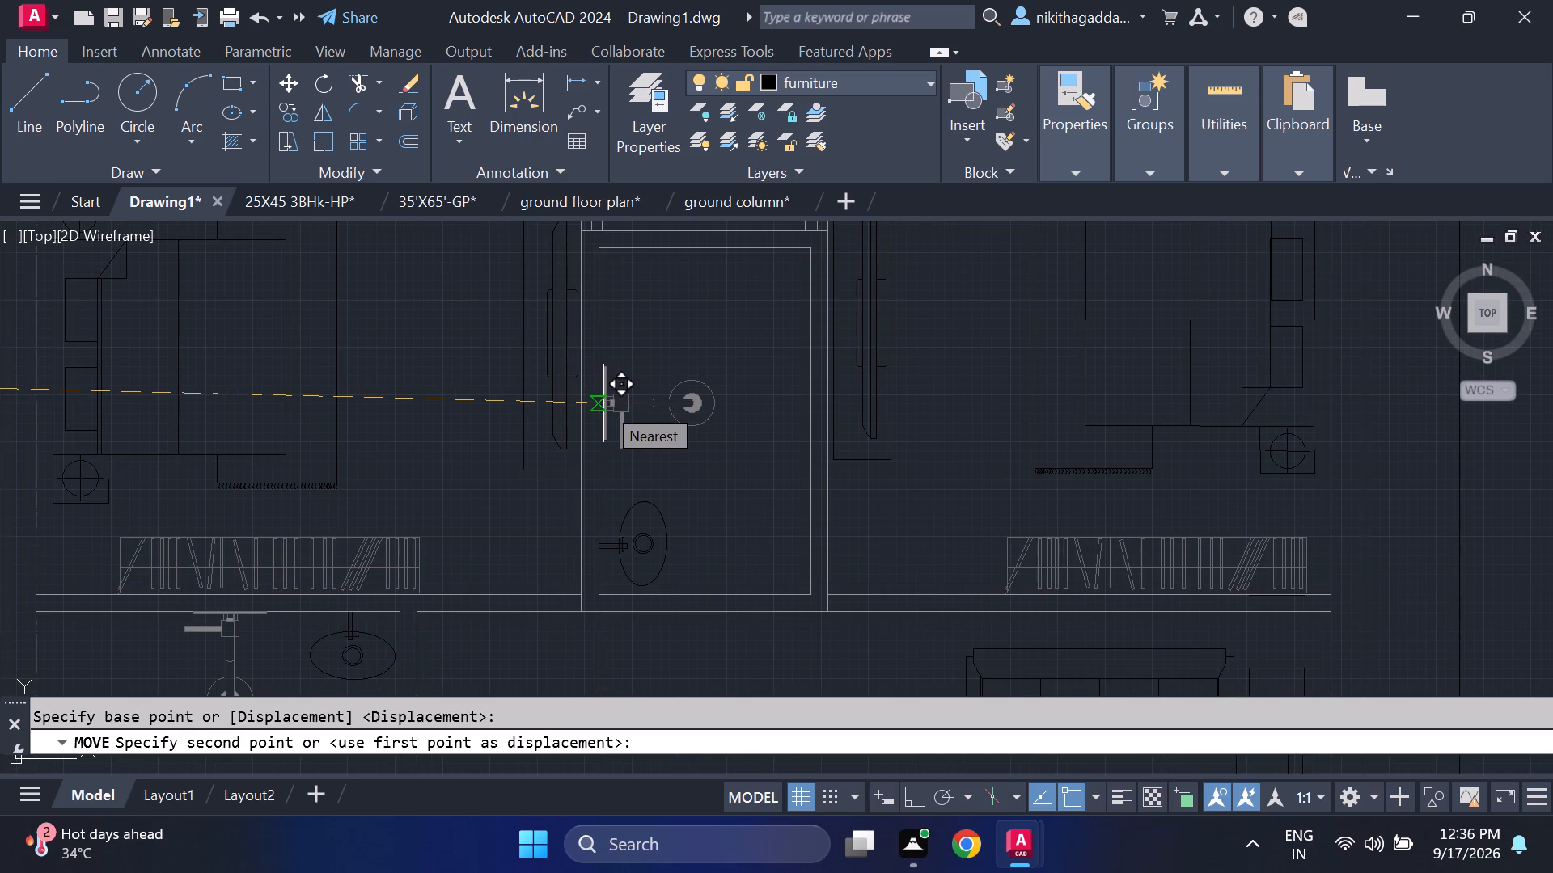
{"action": "scroll", "coordinate": [603, 403], "scroll_direction": "up", "scroll_amount": 2}
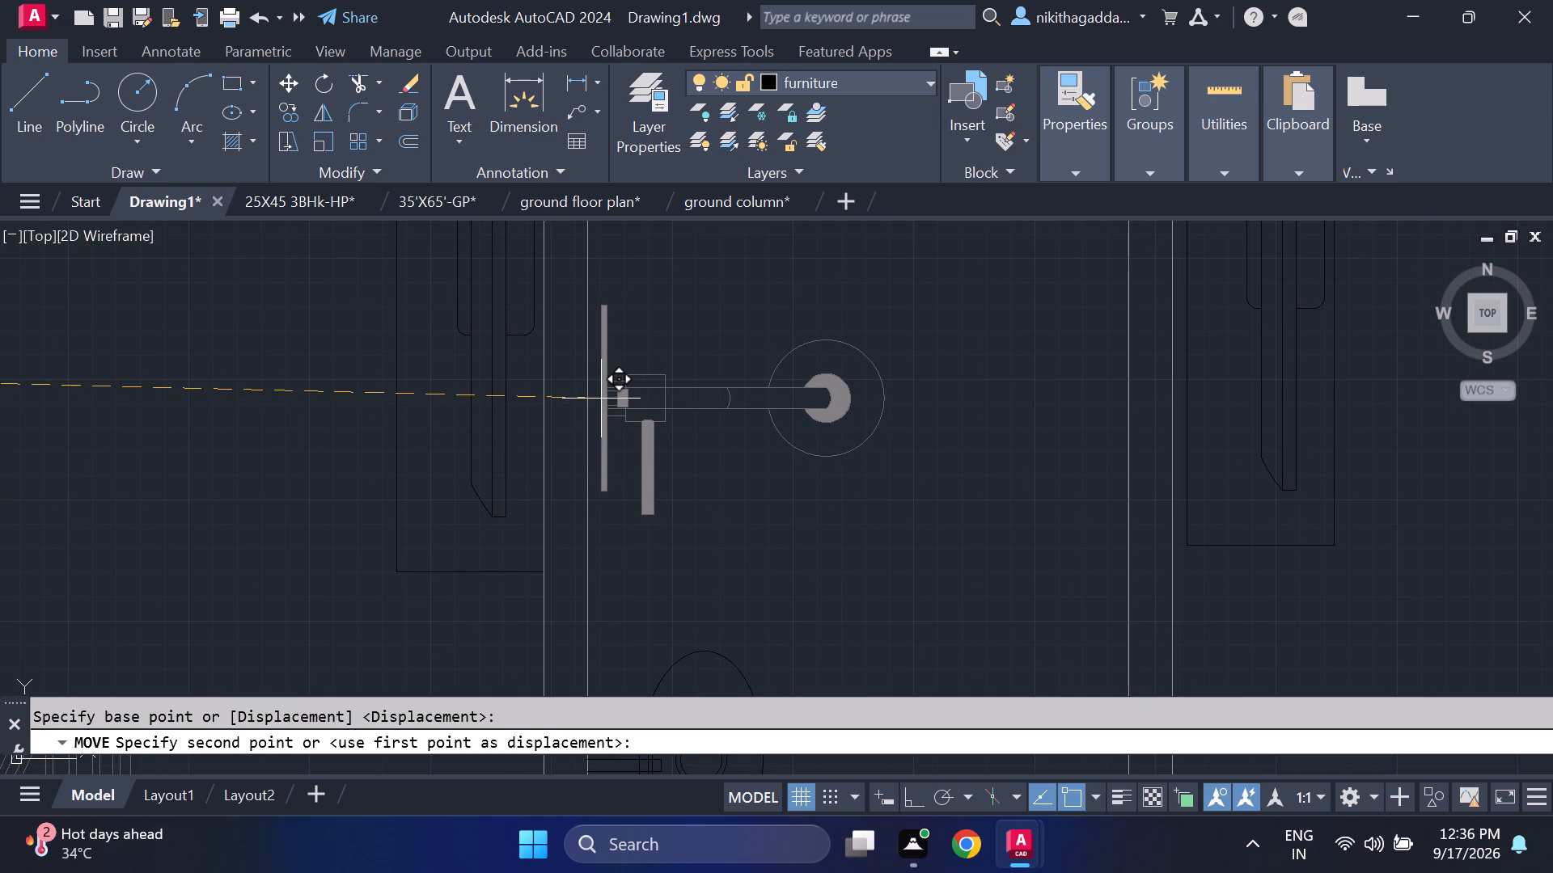
{"action": "left_click", "coordinate": [600, 399]}
Move the upward-pointing shower fixture by its wall plate onto the lower wall of the small bathroom beside the kitchen sink, left of its washbasin.
{"action": "scroll", "coordinate": [737, 421], "scroll_direction": "down", "scroll_amount": 5}
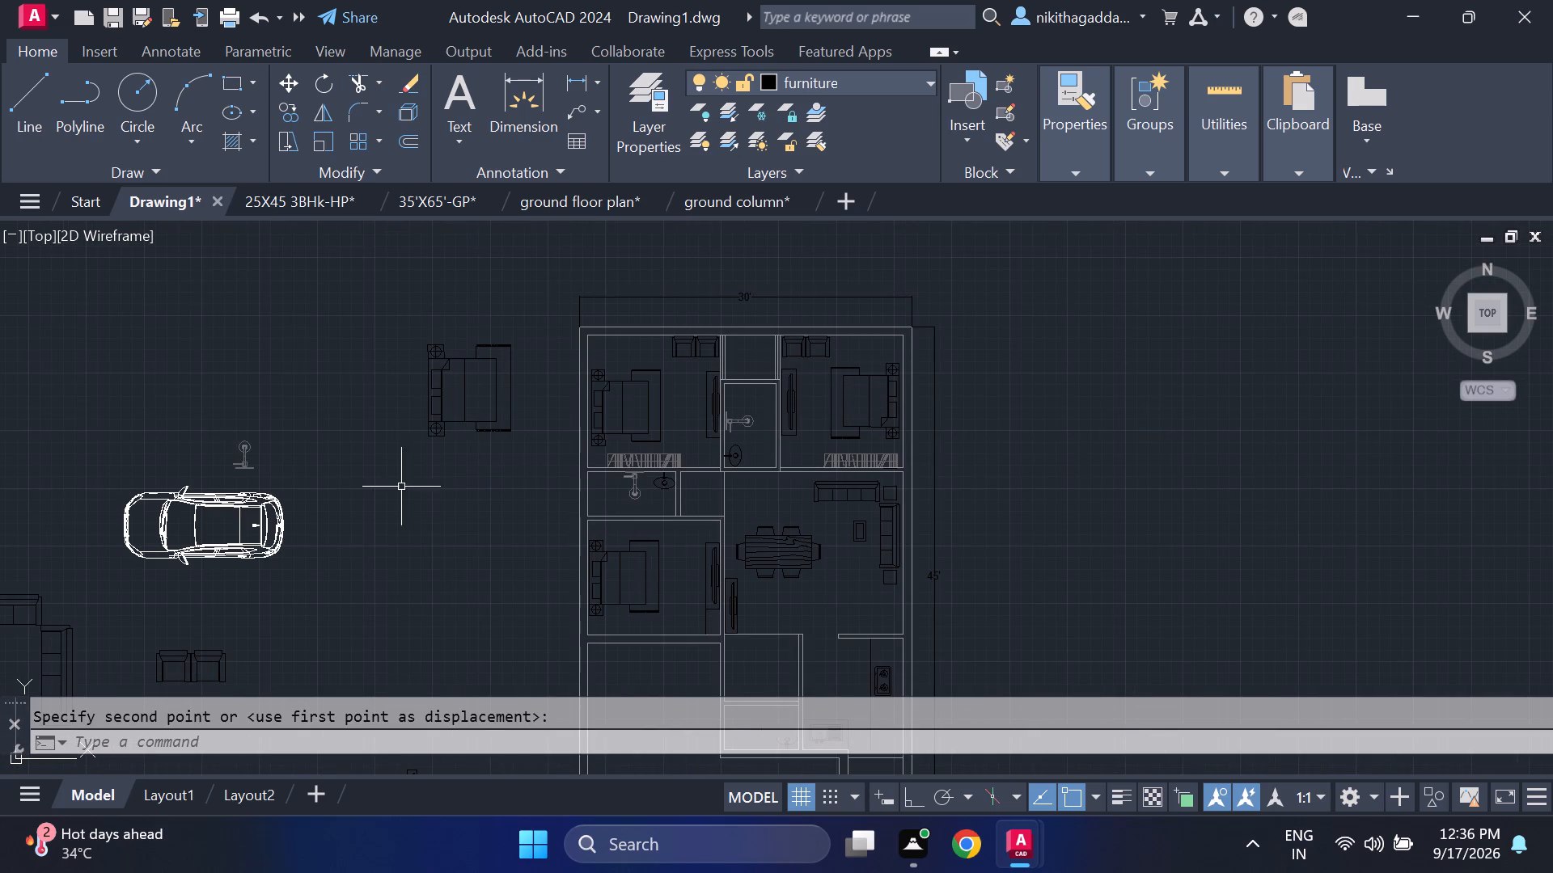
{"action": "middle_click_drag", "start_coordinate": [395, 478], "coordinate": [660, 404]}
{"action": "scroll", "coordinate": [549, 379], "scroll_direction": "up", "scroll_amount": 3}
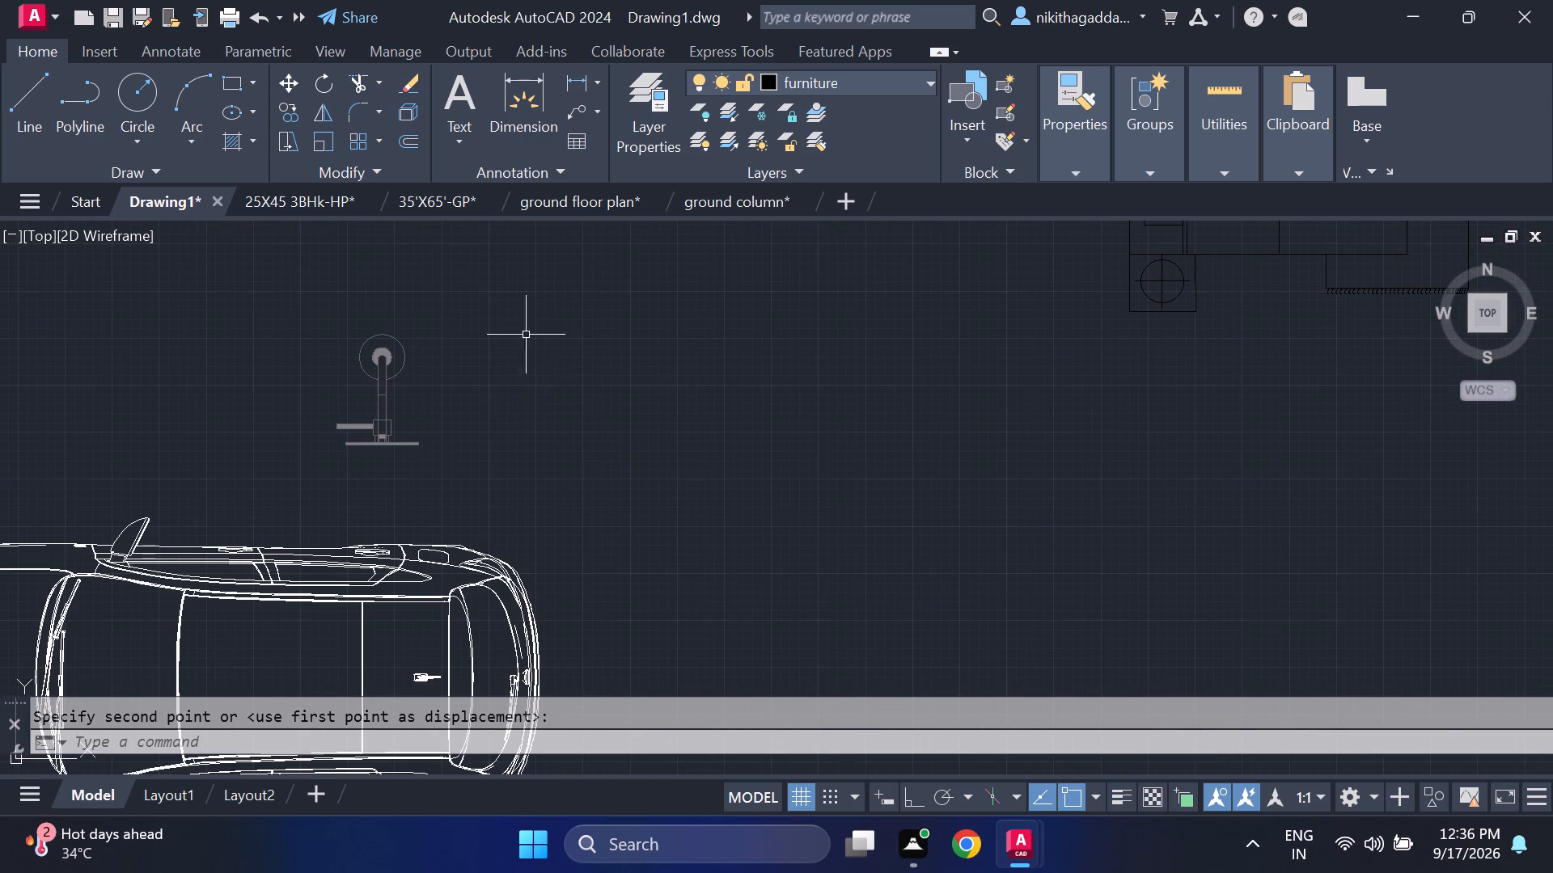
{"action": "left_click_drag", "start_coordinate": [500, 297], "coordinate": [446, 319]}
{"action": "left_click", "coordinate": [253, 474]}
{"action": "key", "text": "m"}
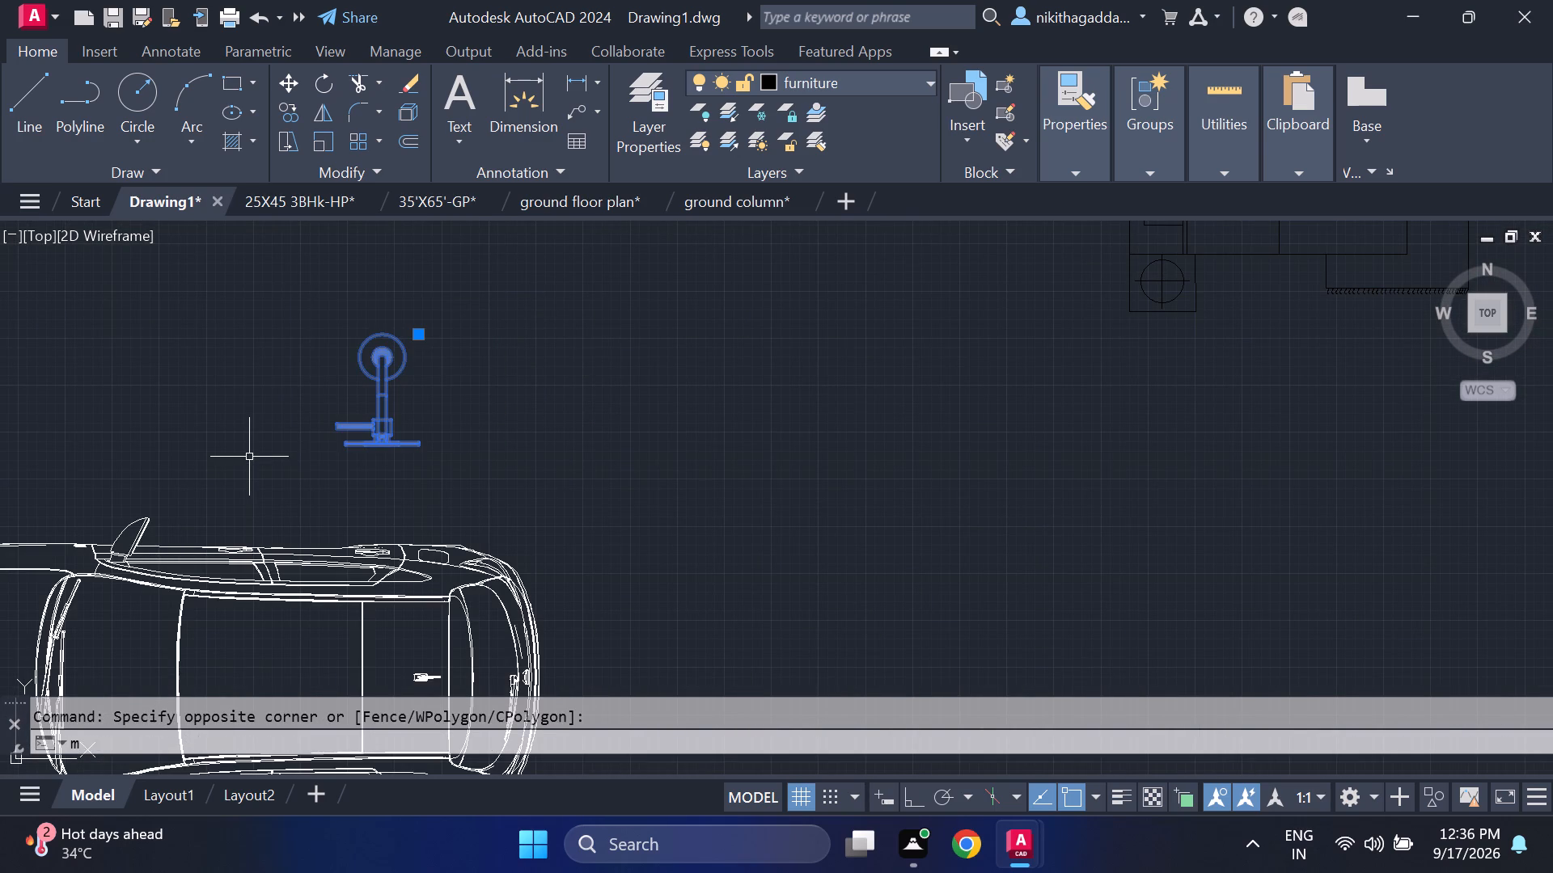
{"action": "key", "text": "Return"}
{"action": "left_click_drag", "start_coordinate": [377, 453], "coordinate": [386, 453]}
{"action": "scroll", "coordinate": [1019, 538], "scroll_direction": "down", "scroll_amount": 3}
{"action": "middle_click_drag", "start_coordinate": [1018, 540], "coordinate": [379, 362]}
{"action": "scroll", "coordinate": [752, 626], "scroll_direction": "up", "scroll_amount": 3}
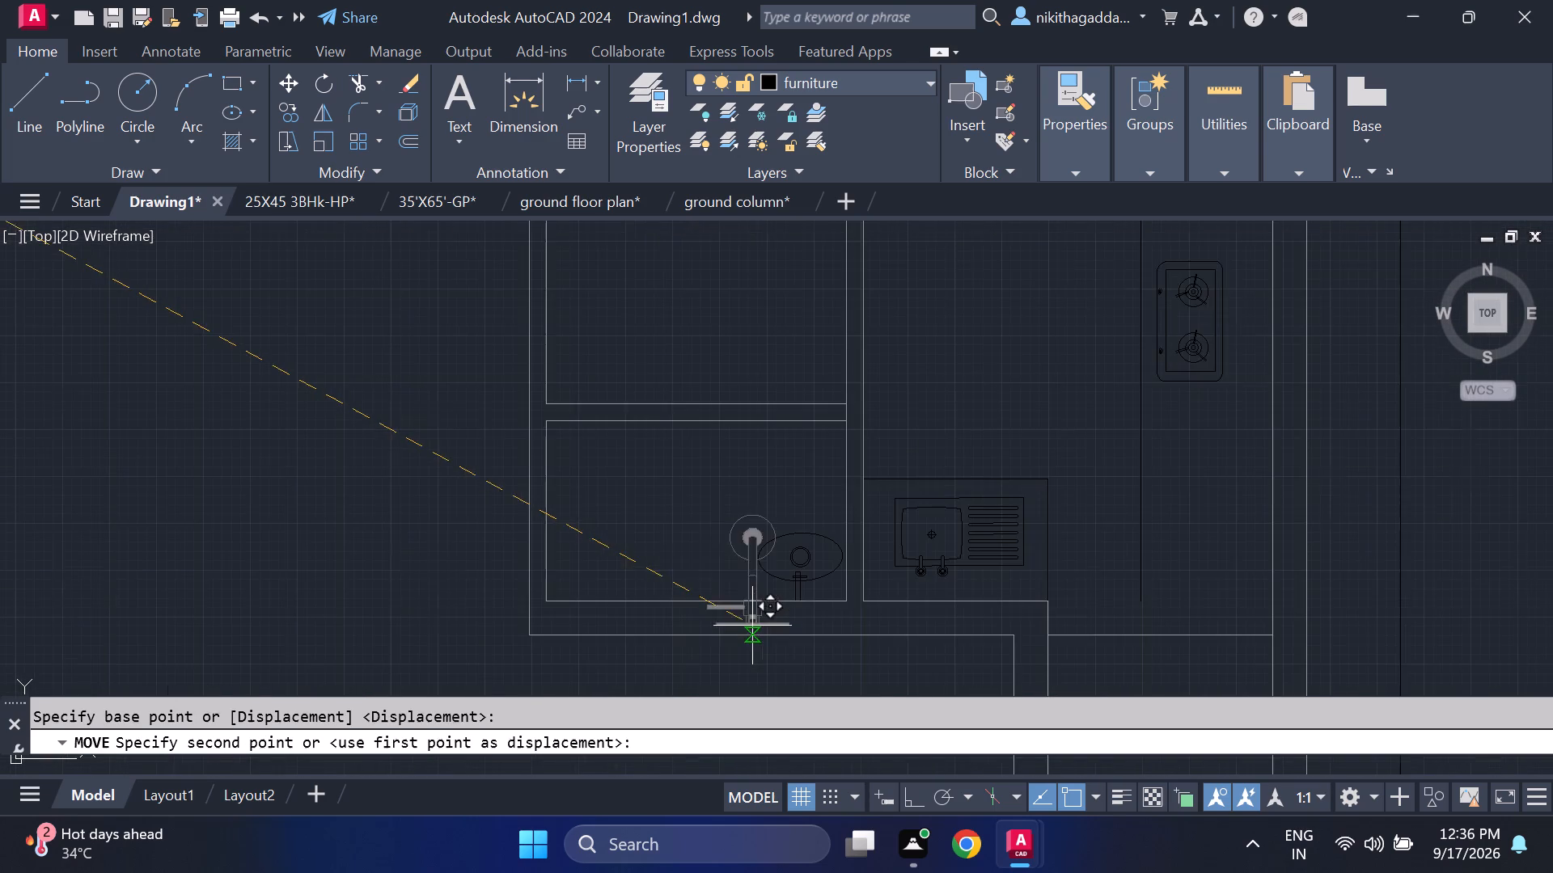
{"action": "scroll", "coordinate": [713, 604], "scroll_direction": "up", "scroll_amount": 2}
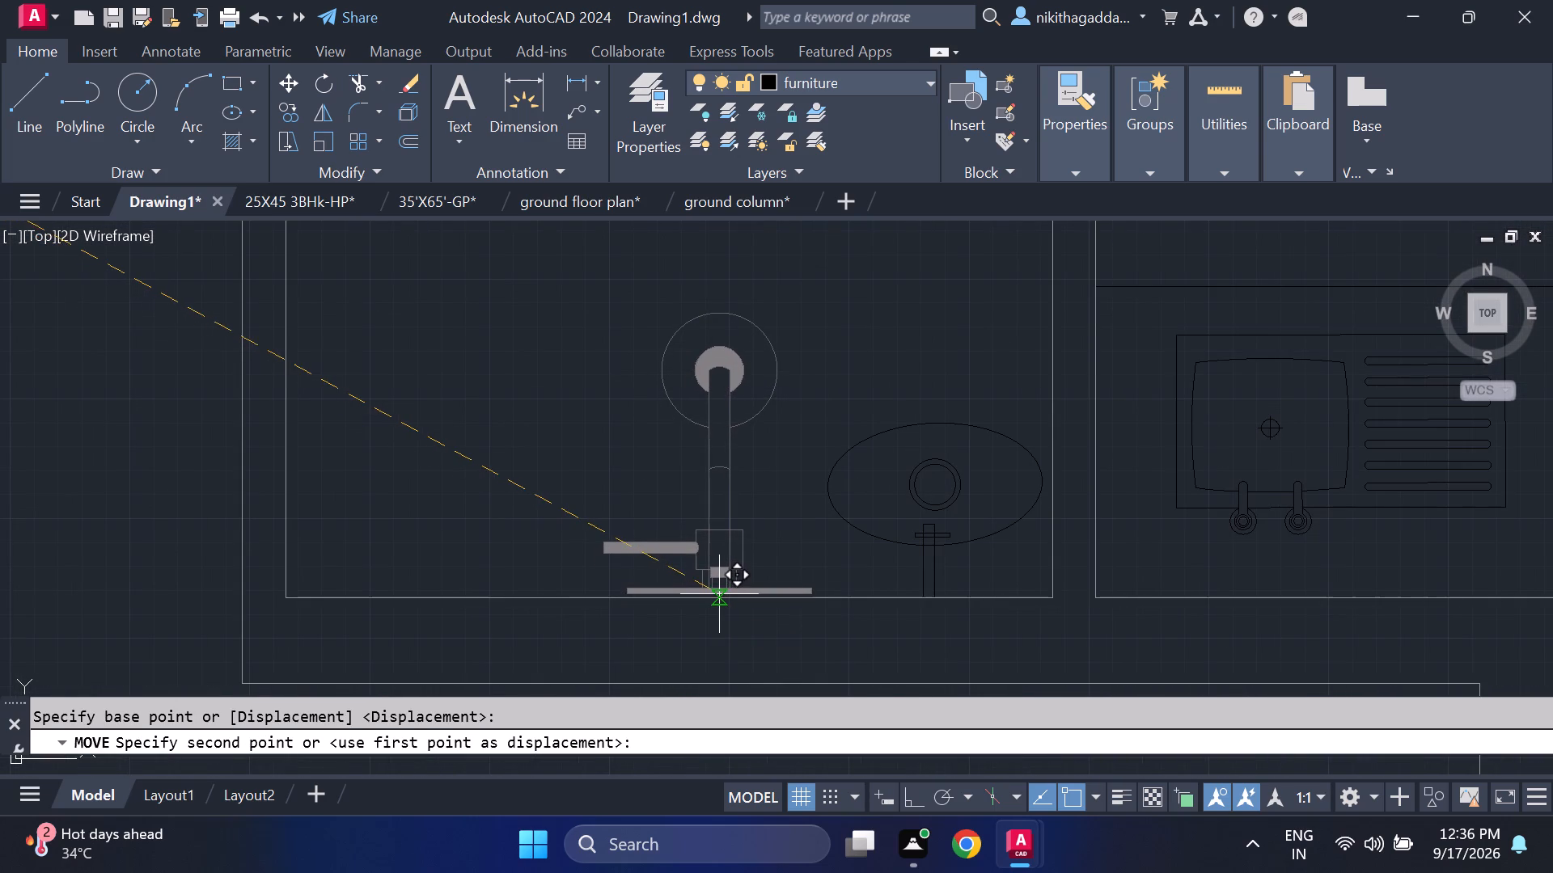
{"action": "left_click", "coordinate": [719, 594]}
Copy the toilet outside the plan twice, placing one copy to its lower left and another to its lower right.
{"action": "scroll", "coordinate": [437, 593], "scroll_direction": "down", "scroll_amount": 4}
{"action": "middle_click_drag", "start_coordinate": [193, 613], "coordinate": [197, 605]}
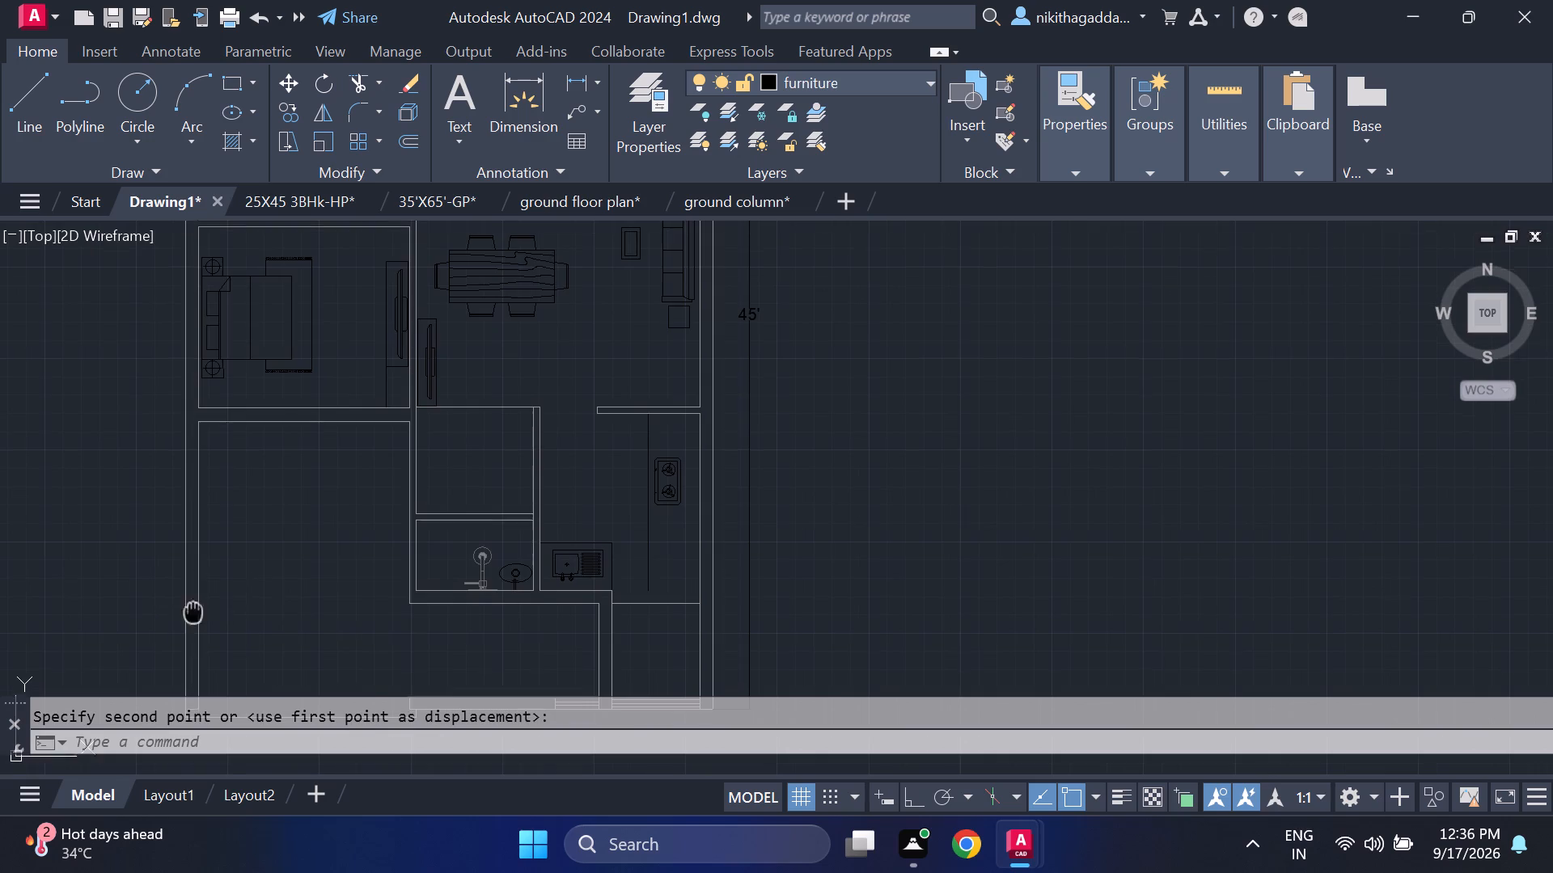
{"action": "middle_click_drag", "start_coordinate": [197, 605], "coordinate": [770, 502]}
{"action": "scroll", "coordinate": [450, 470], "scroll_direction": "down", "scroll_amount": 2}
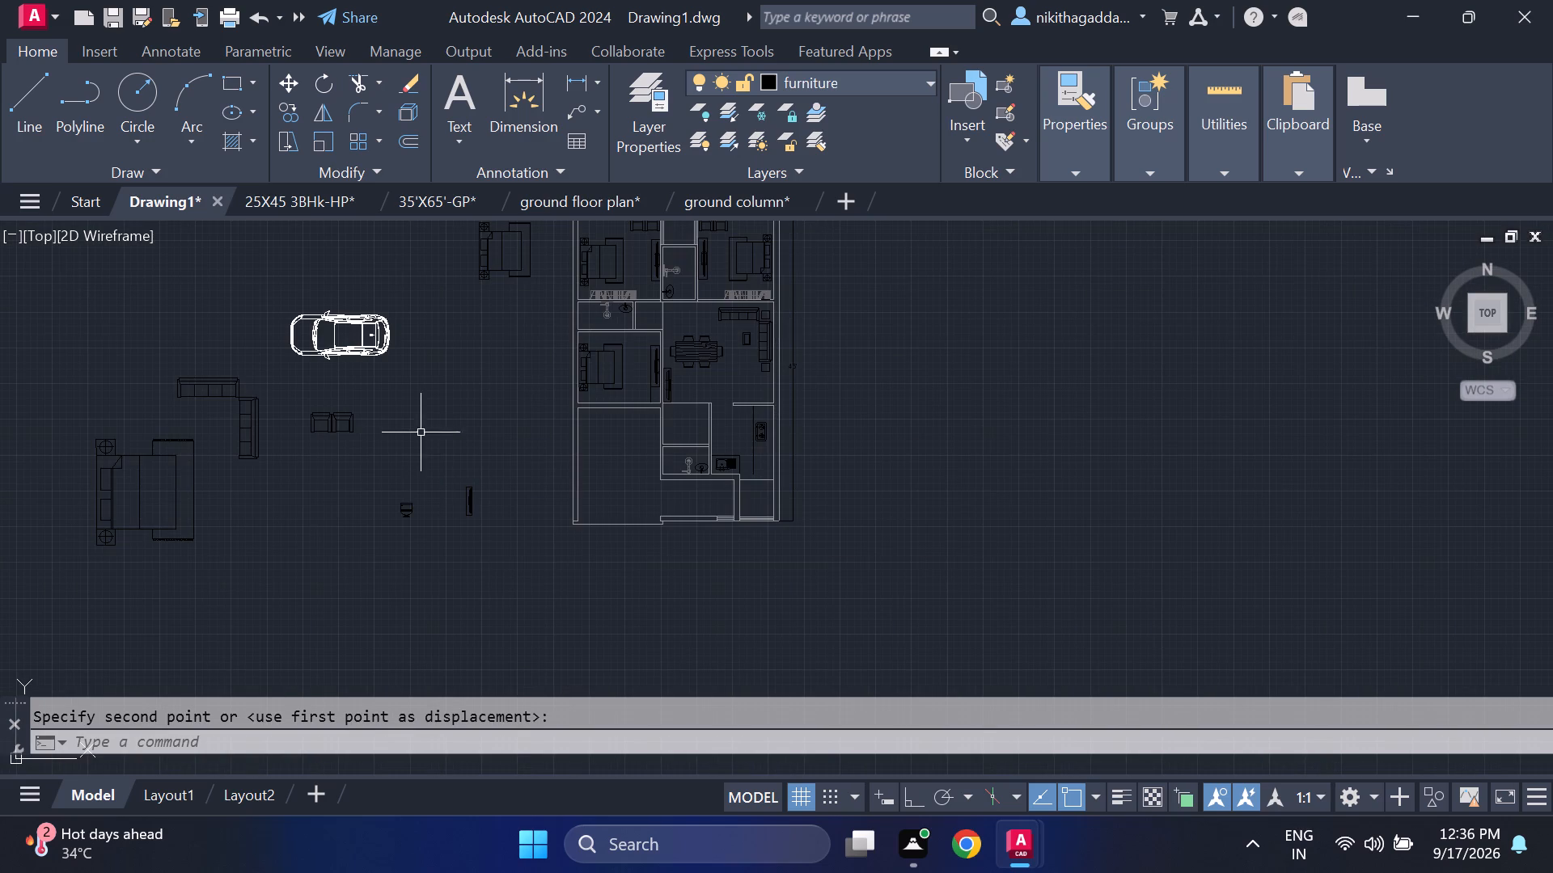
{"action": "scroll", "coordinate": [404, 550], "scroll_direction": "up", "scroll_amount": 2}
{"action": "left_click_drag", "start_coordinate": [442, 403], "coordinate": [429, 414]}
{"action": "left_click", "coordinate": [277, 577]}
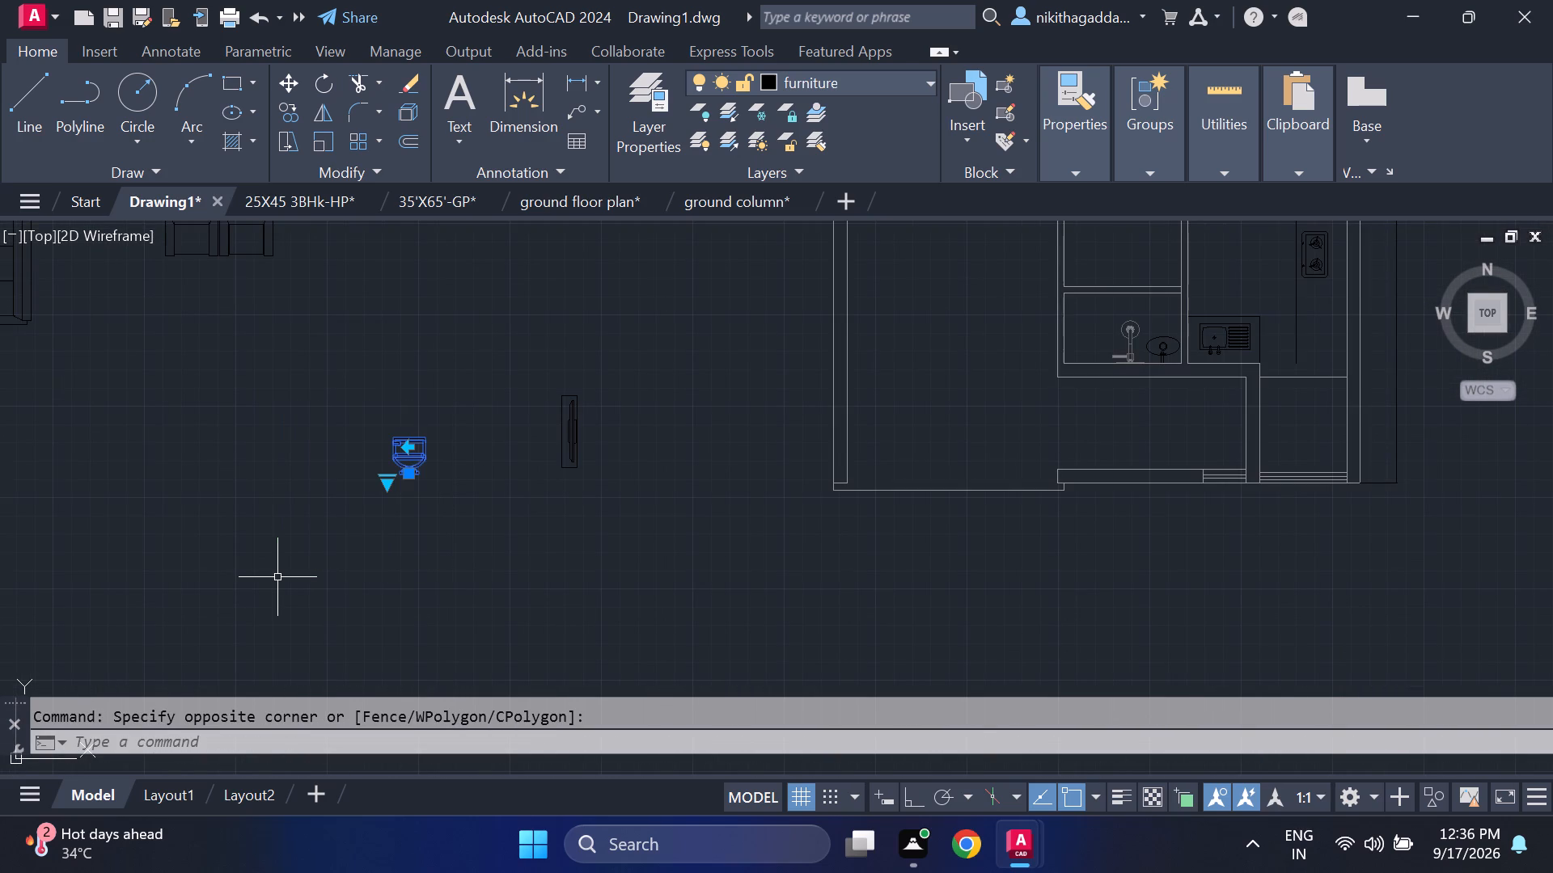
{"action": "type", "text": "co"}
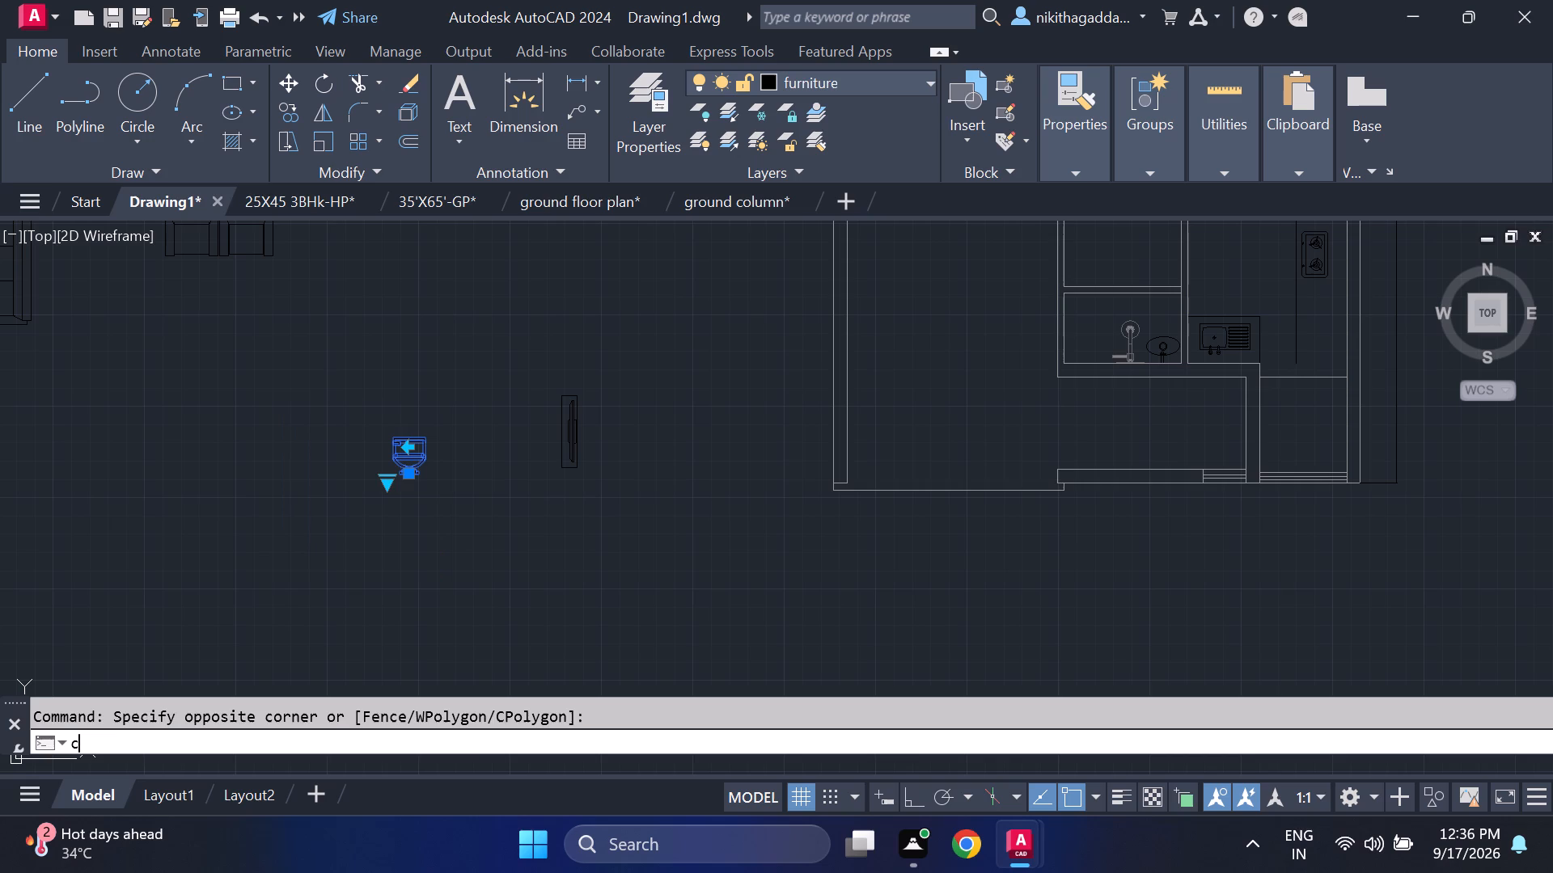
{"action": "key", "text": "Return"}
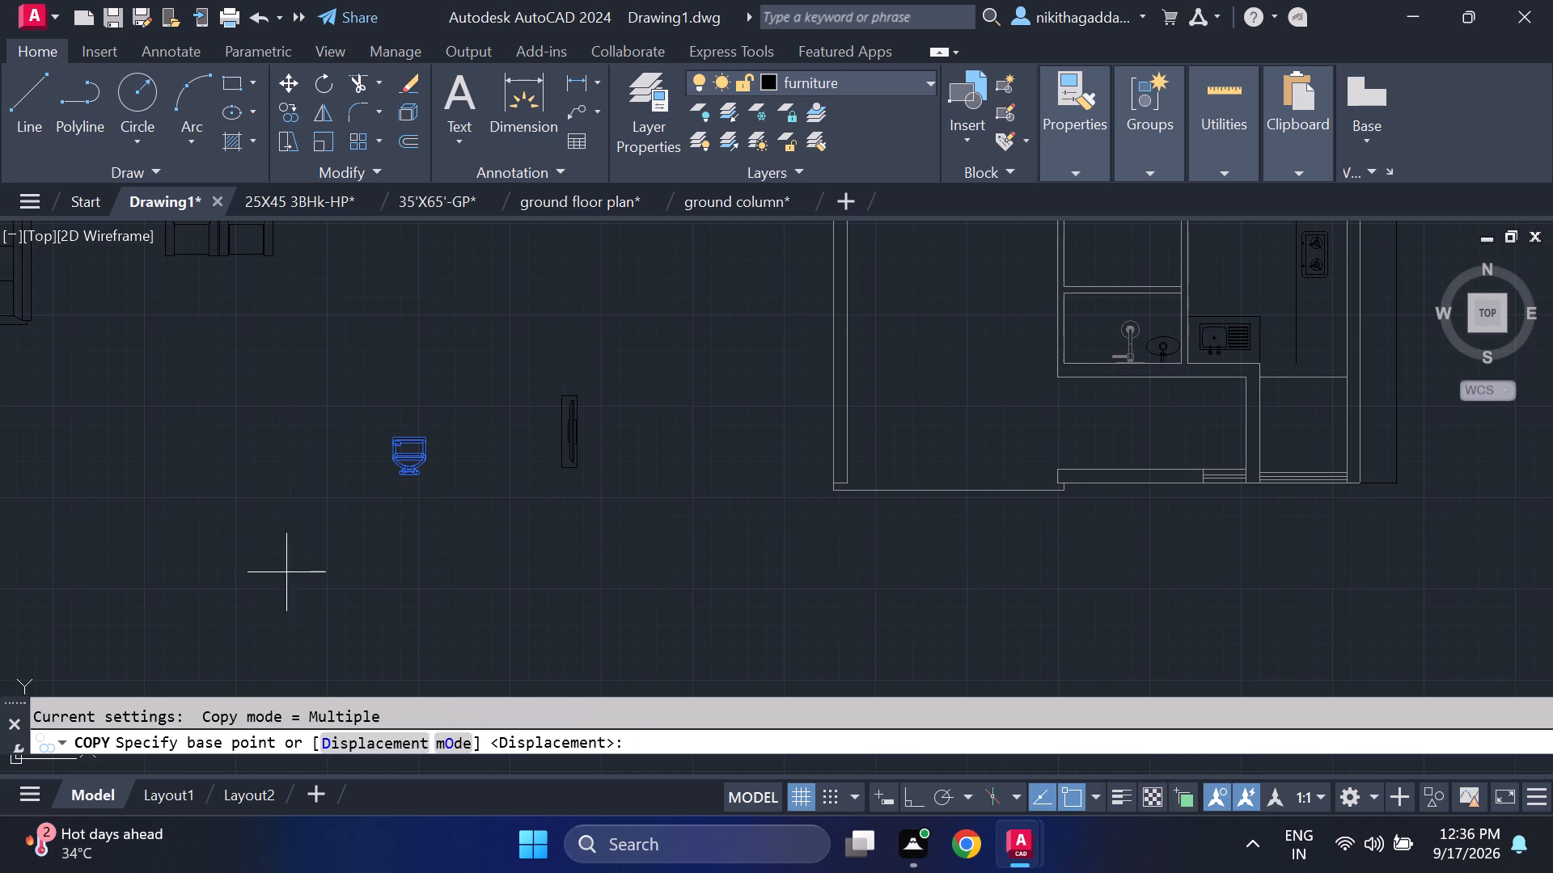
{"action": "left_click_drag", "start_coordinate": [411, 482], "coordinate": [400, 487]}
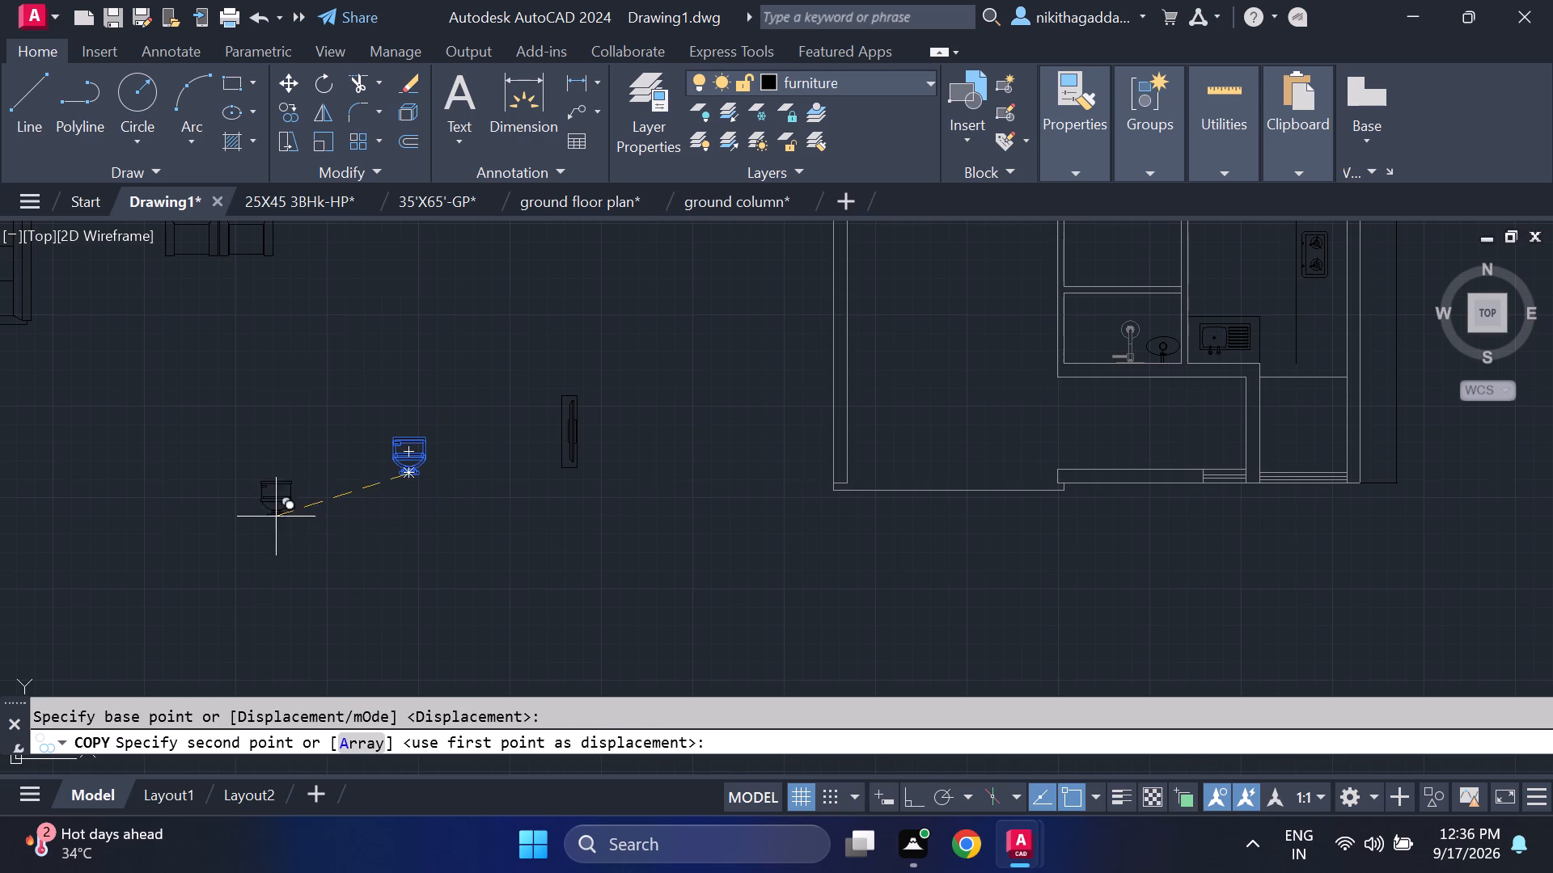
{"action": "left_click", "coordinate": [283, 501]}
{"action": "left_click", "coordinate": [485, 578]}
{"action": "key", "text": "Escape"}
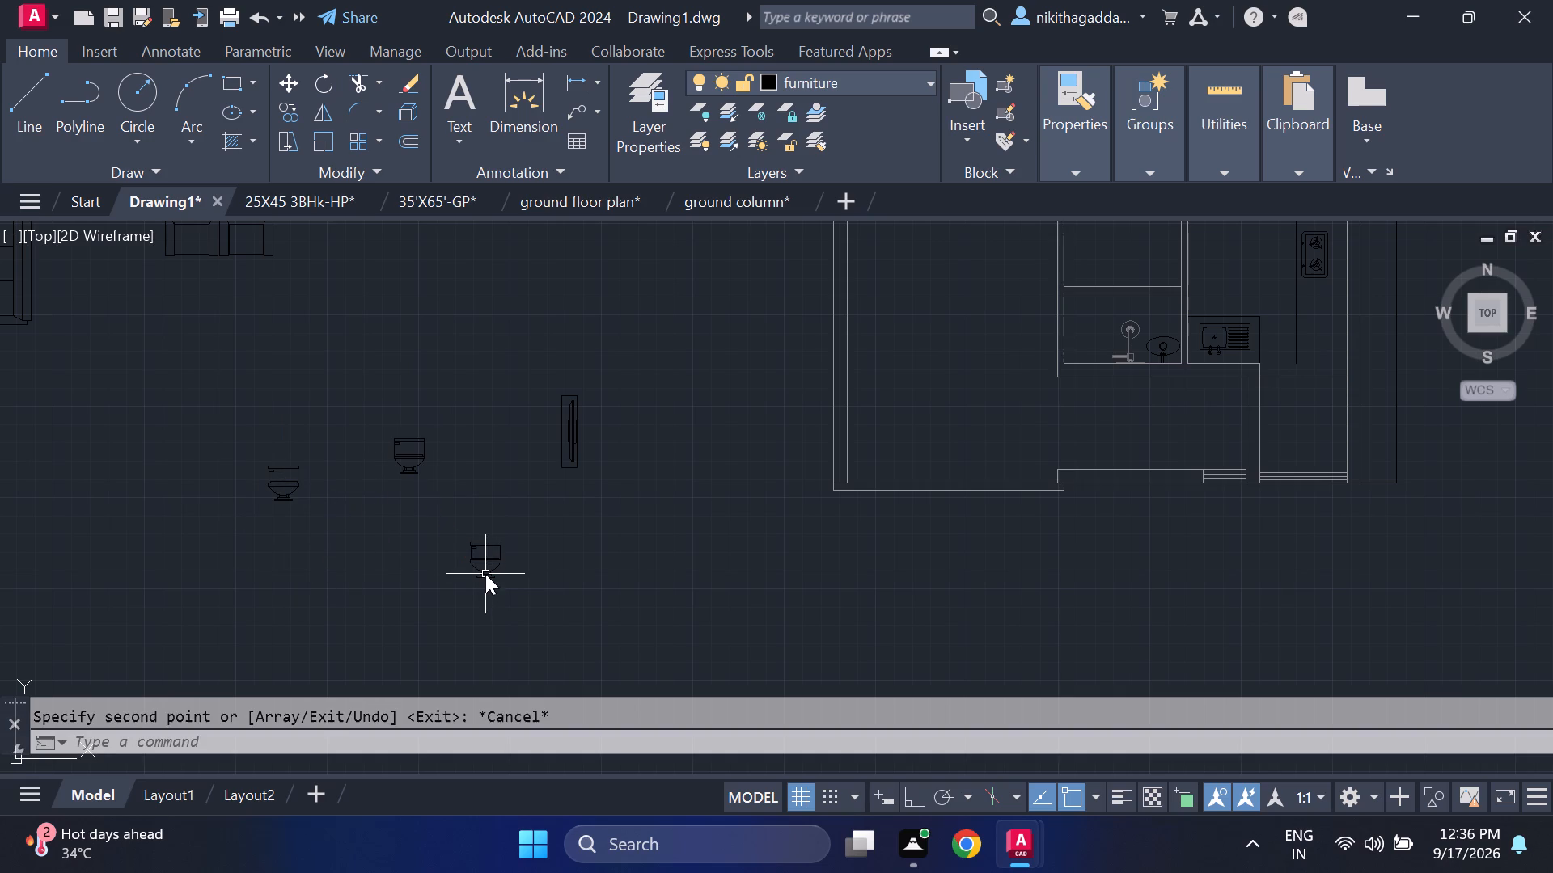
Rotate the left toilet copy 270 degrees about its lower-end midpoint so its narrow end points left.
{"action": "left_click_drag", "start_coordinate": [300, 424], "coordinate": [293, 434]}
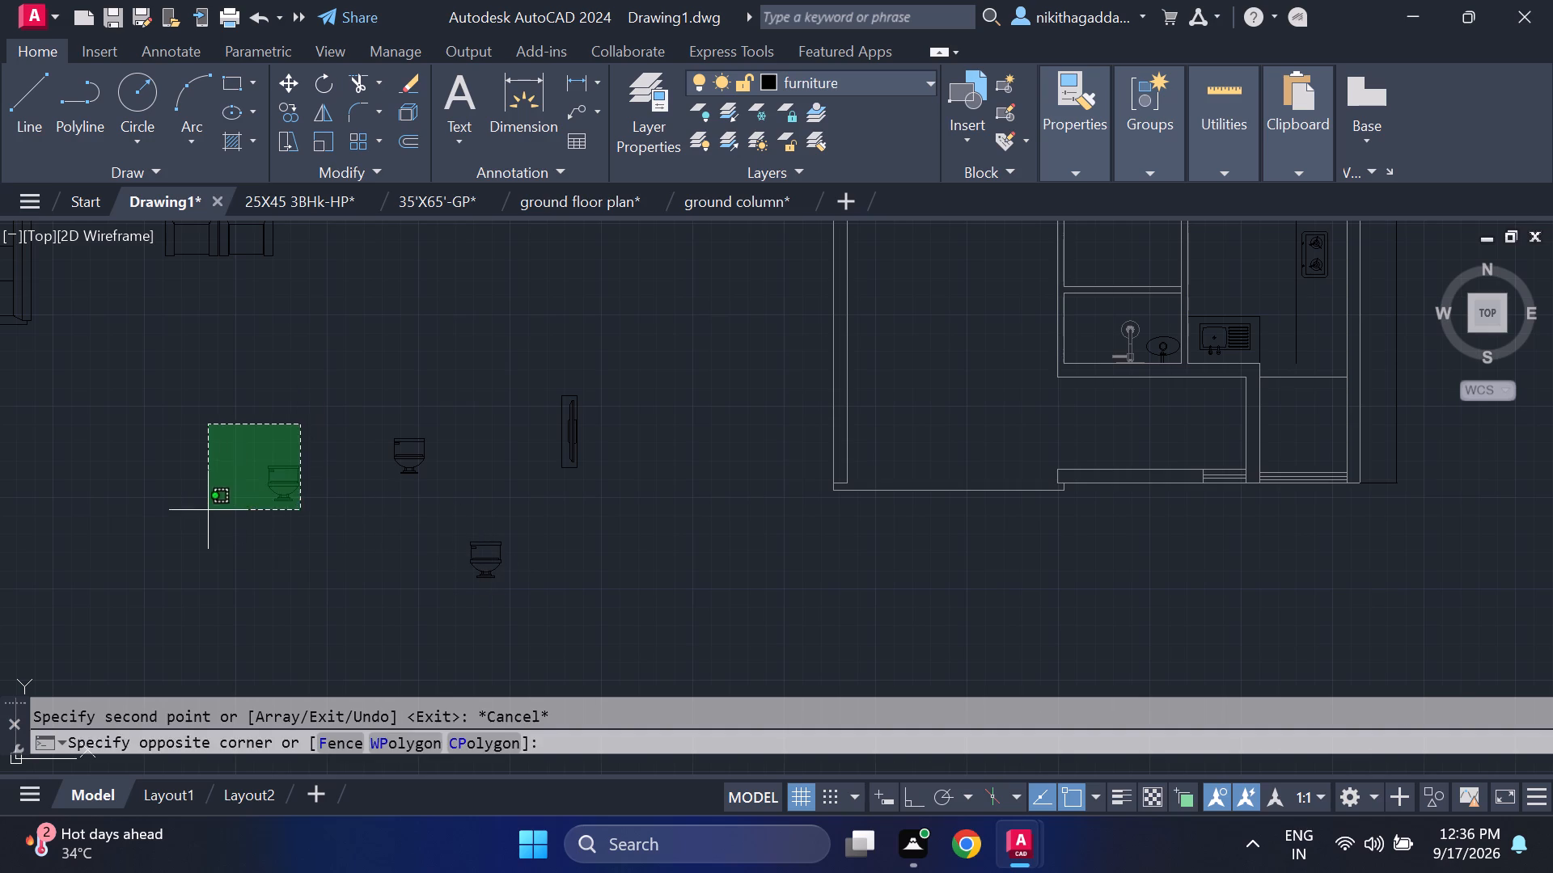
{"action": "left_click", "coordinate": [189, 537]}
{"action": "type", "text": "ro"}
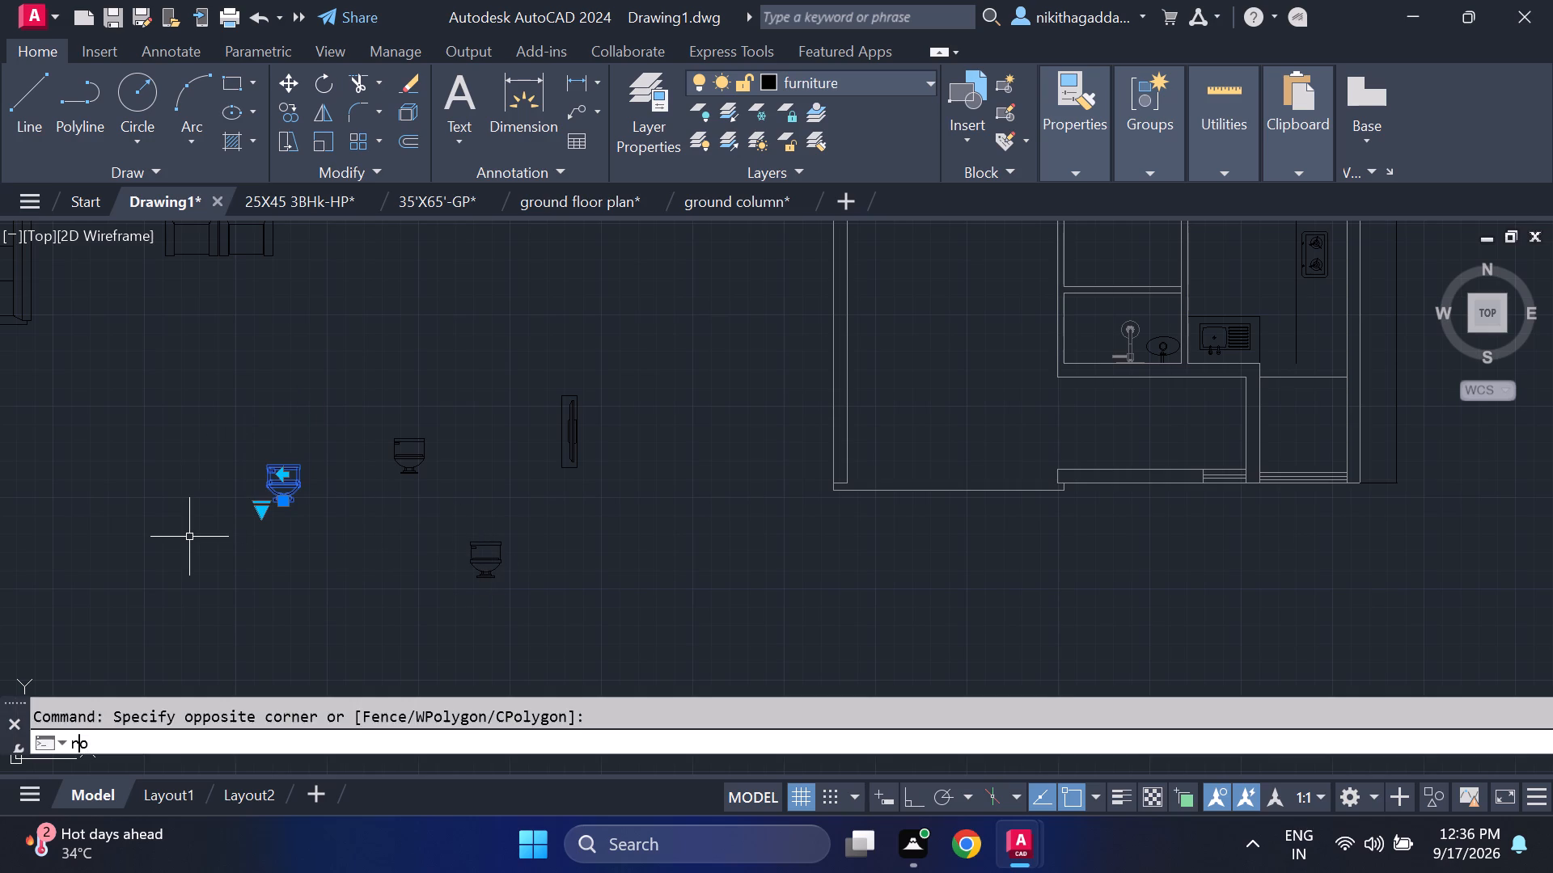
{"action": "key", "text": "Return"}
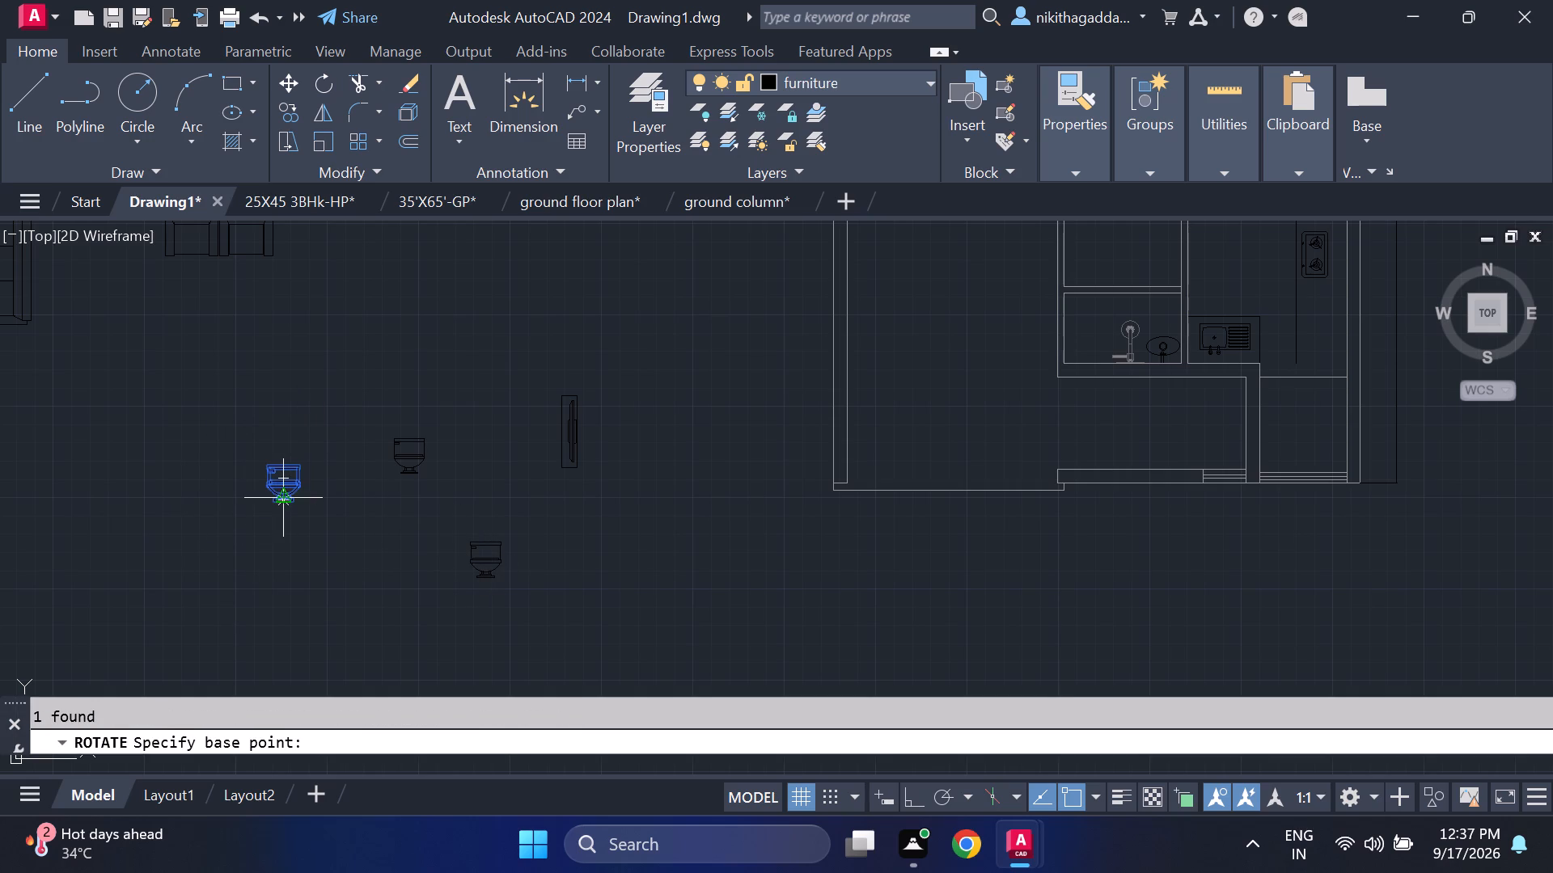
{"action": "left_click", "coordinate": [282, 497]}
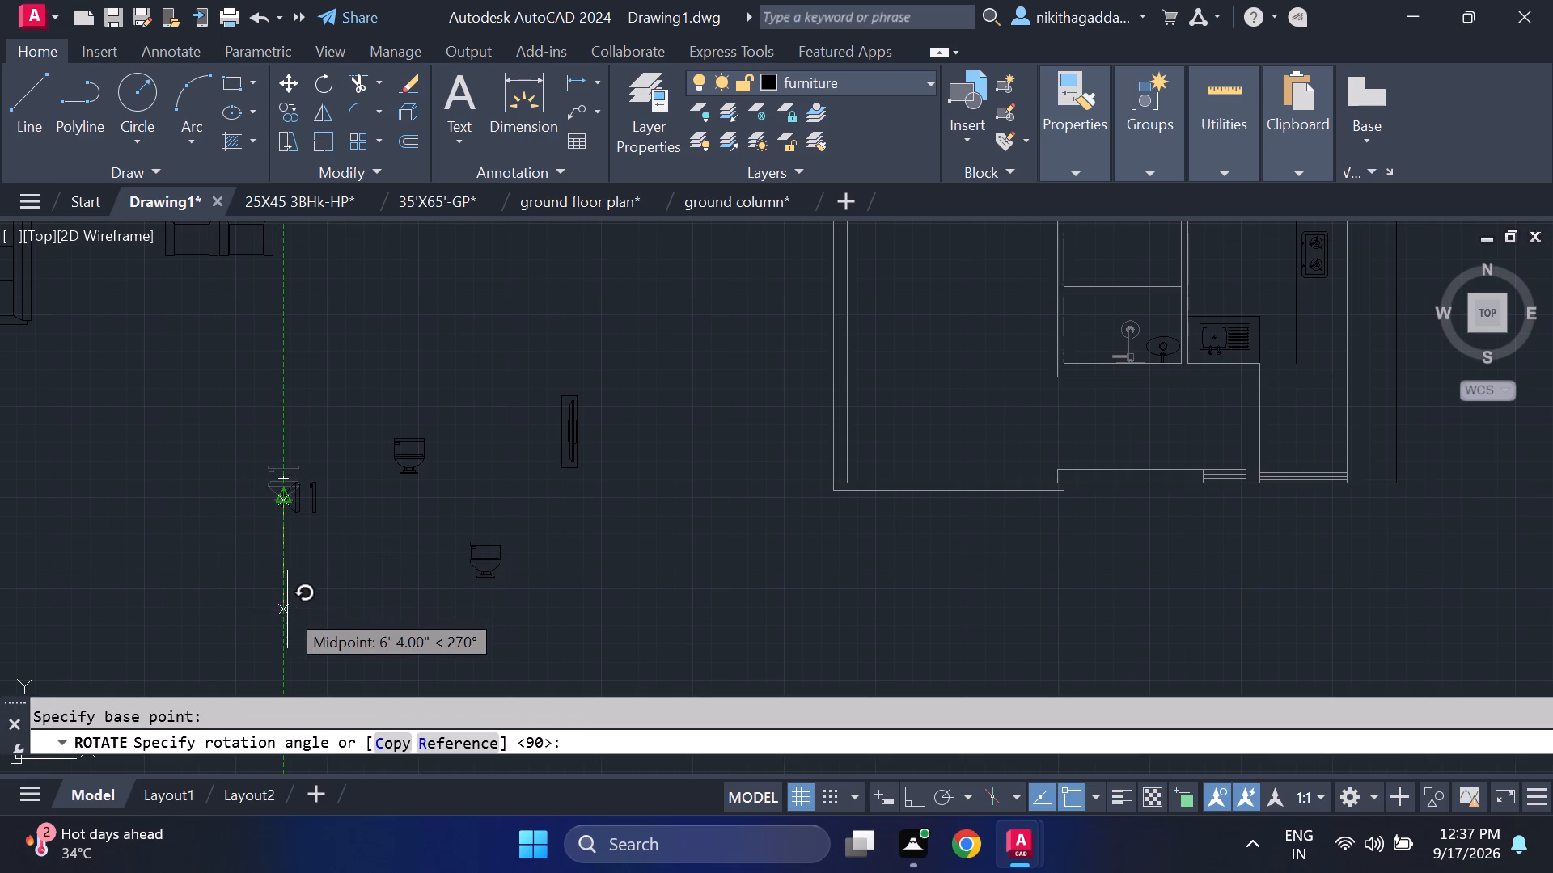
{"action": "left_click", "coordinate": [287, 609]}
Rotate the original middle toilet 180 degrees about its lower end so its narrow end points up.
{"action": "left_click", "coordinate": [431, 419]}
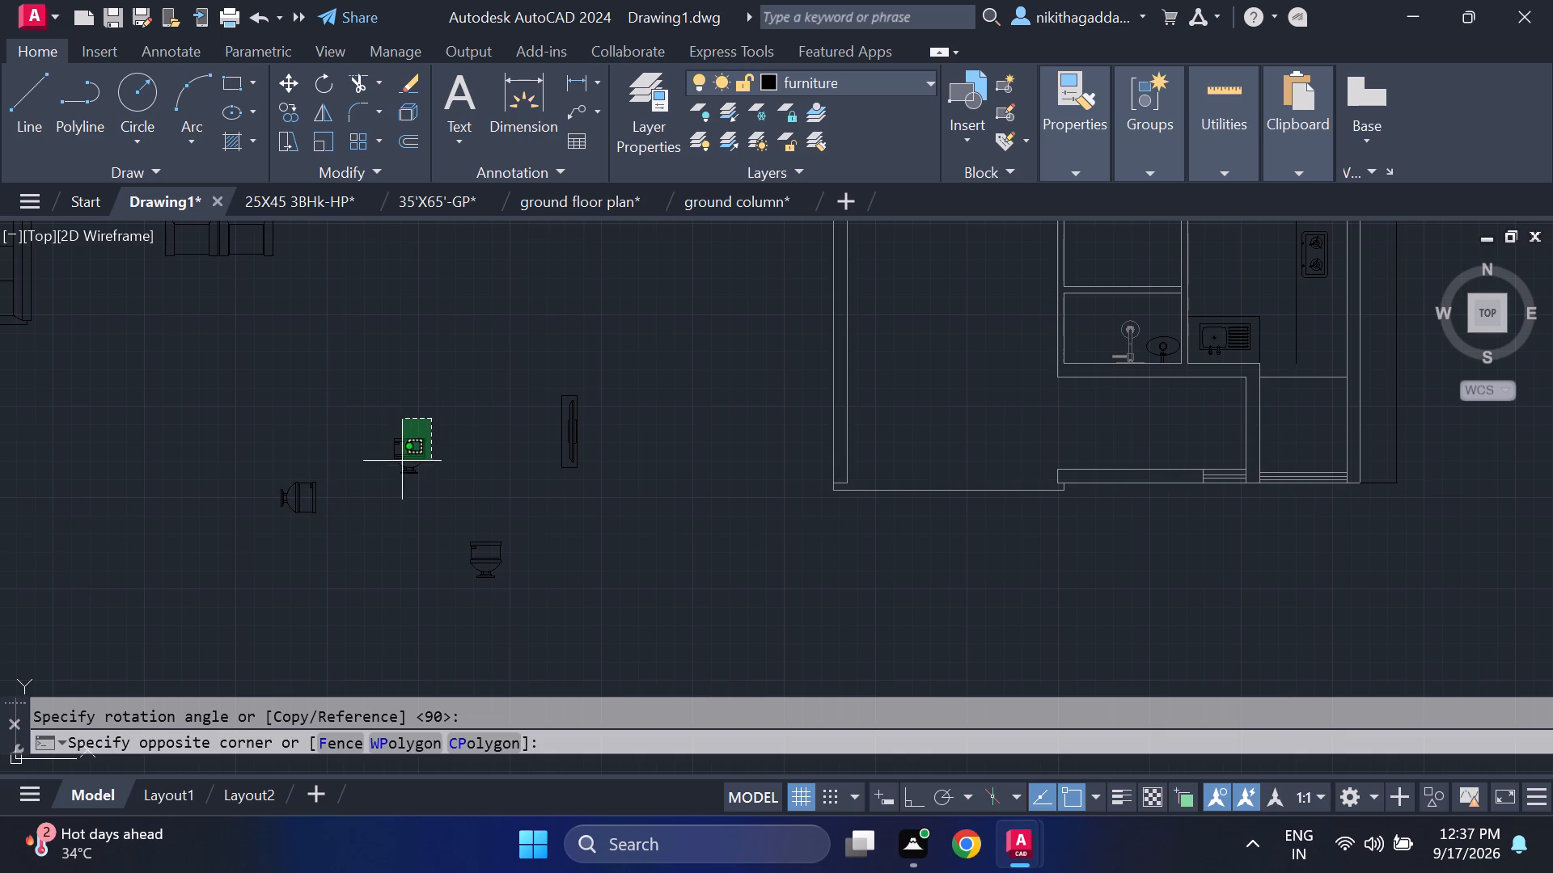
{"action": "left_click", "coordinate": [375, 524]}
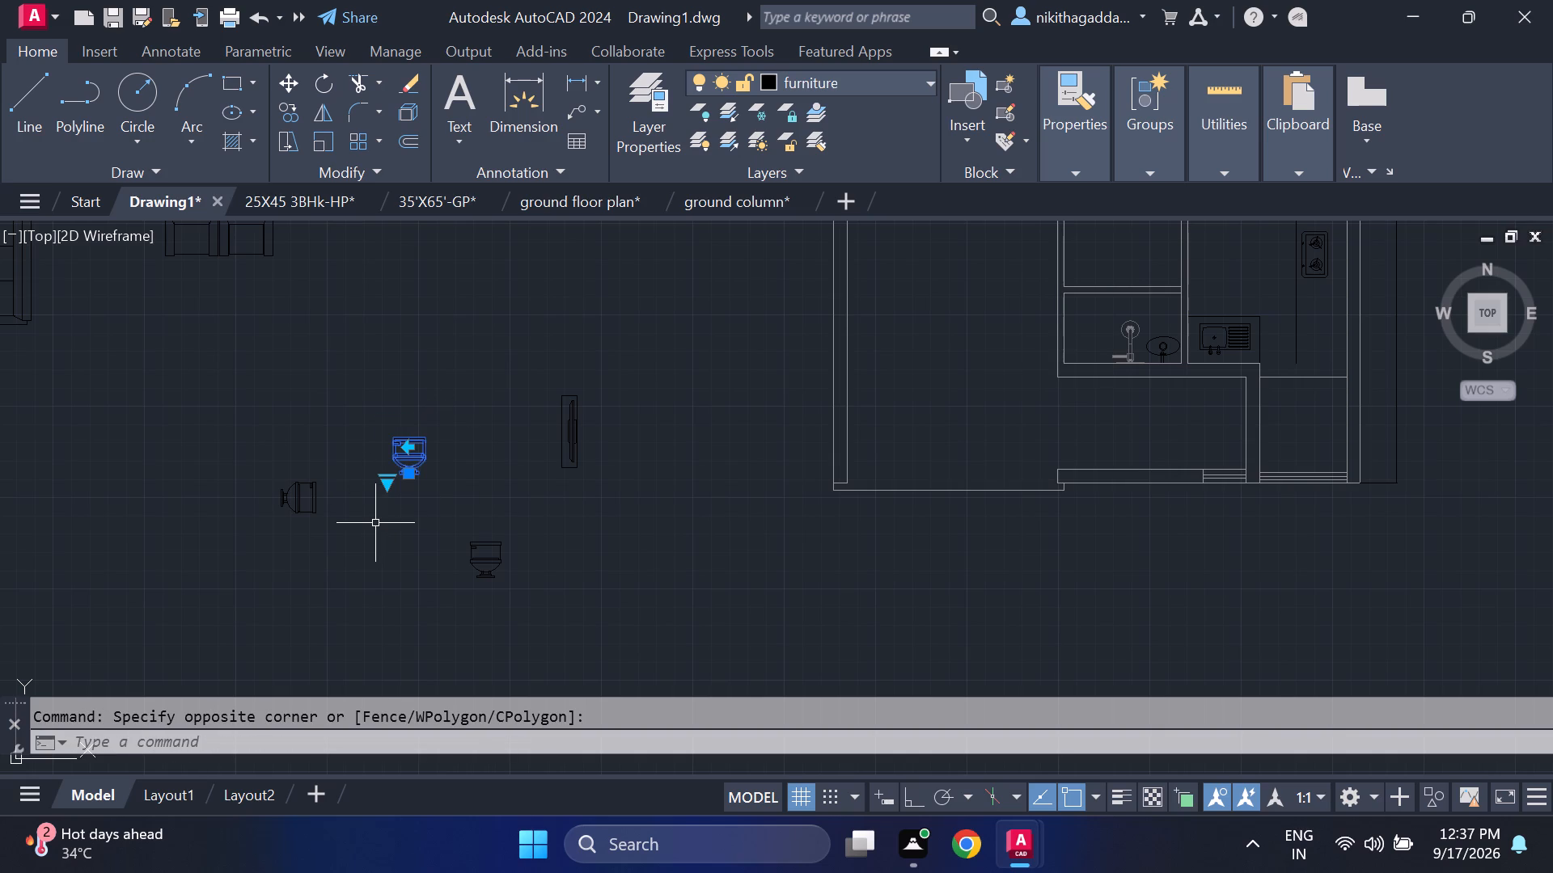
{"action": "type", "text": "ro"}
{"action": "key", "text": "Return"}
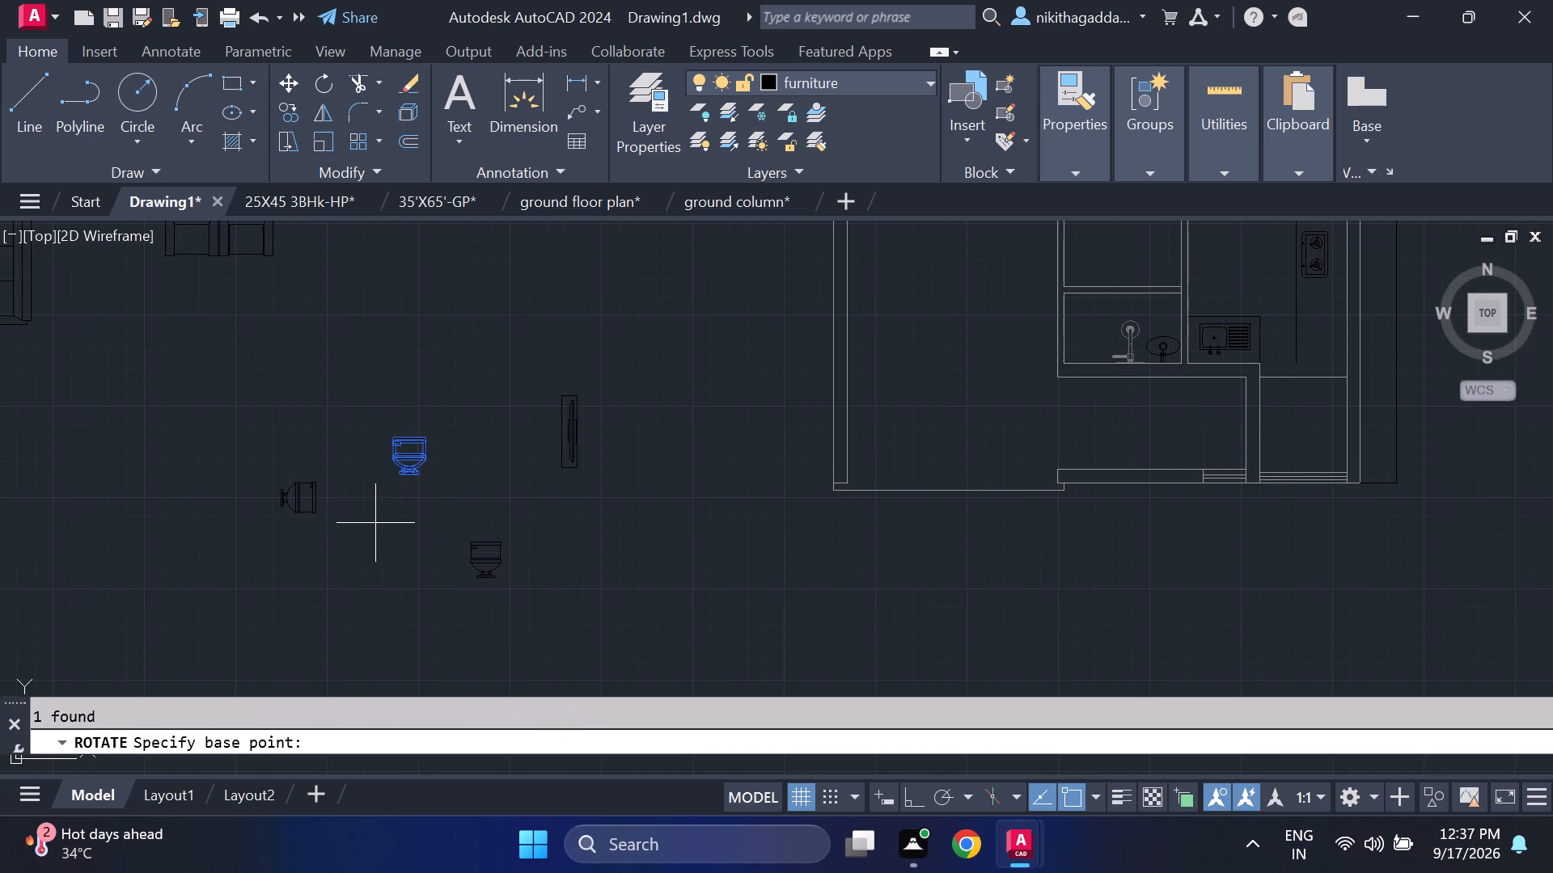
{"action": "left_click", "coordinate": [413, 479]}
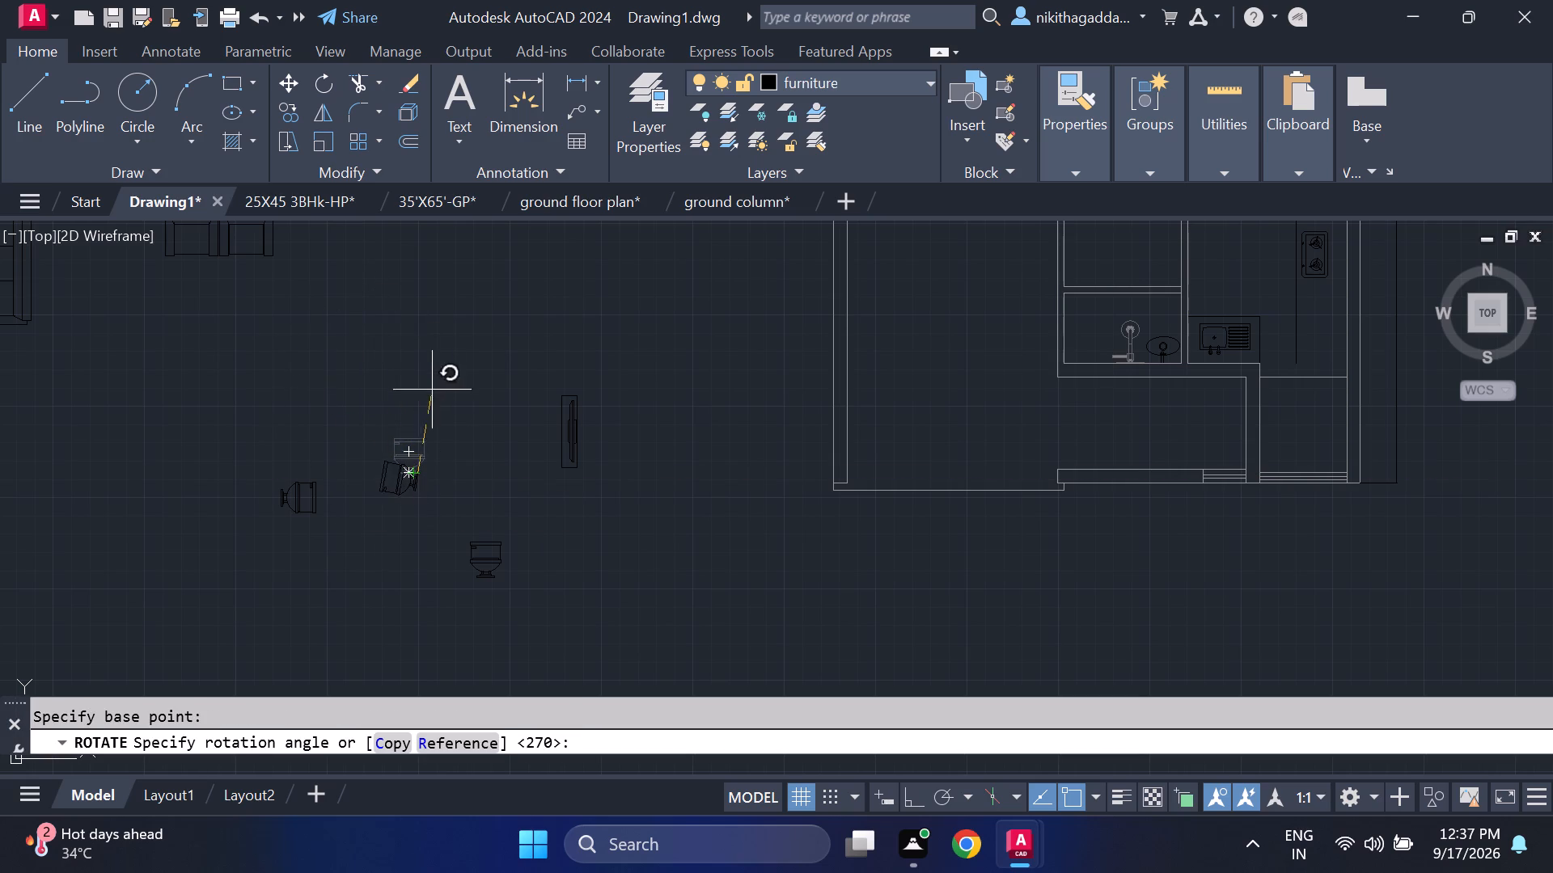
{"action": "left_click", "coordinate": [77, 474]}
{"action": "left_click", "coordinate": [551, 519]}
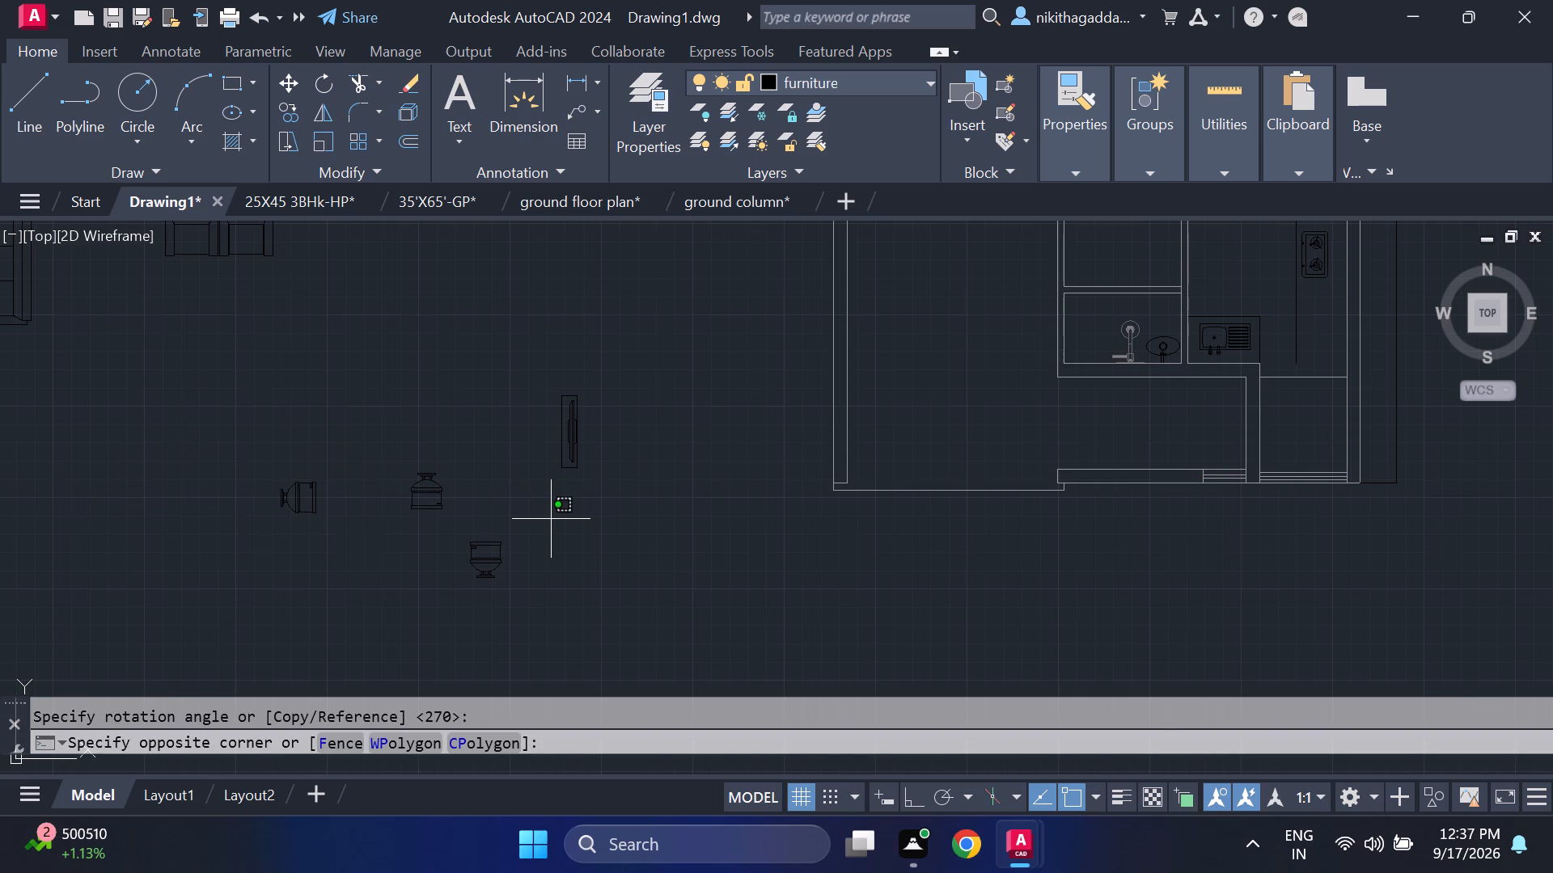
{"action": "left_click", "coordinate": [551, 519]}
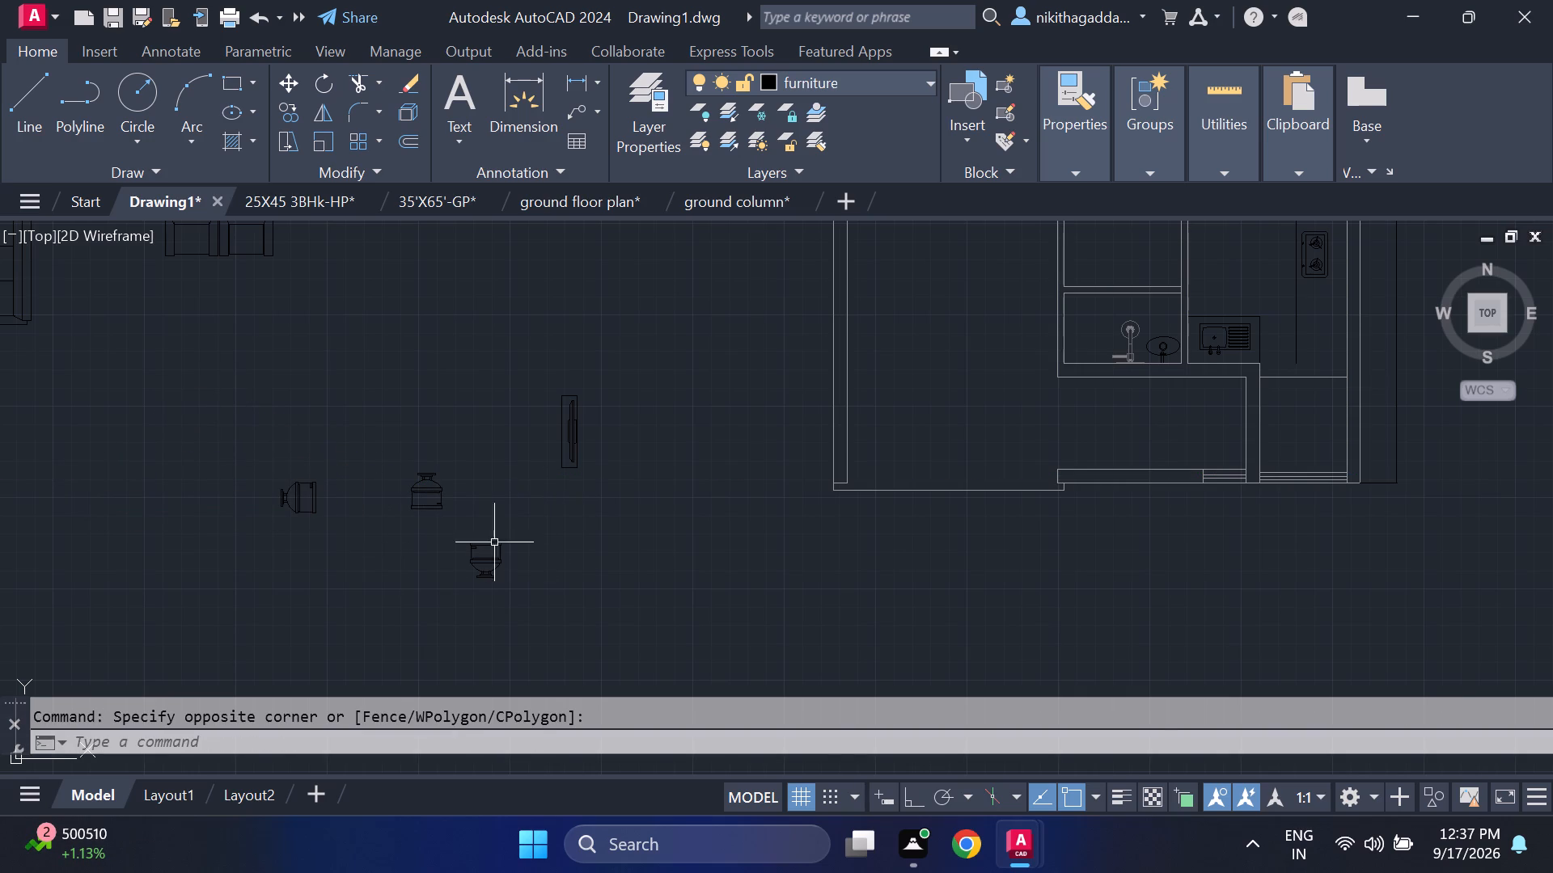
Delete the lower-right toilet copy outside the plan, the one whose narrow end points down.
{"action": "left_click_drag", "start_coordinate": [520, 520], "coordinate": [511, 532]}
{"action": "left_click", "coordinate": [445, 596]}
{"action": "key", "text": "Delete"}
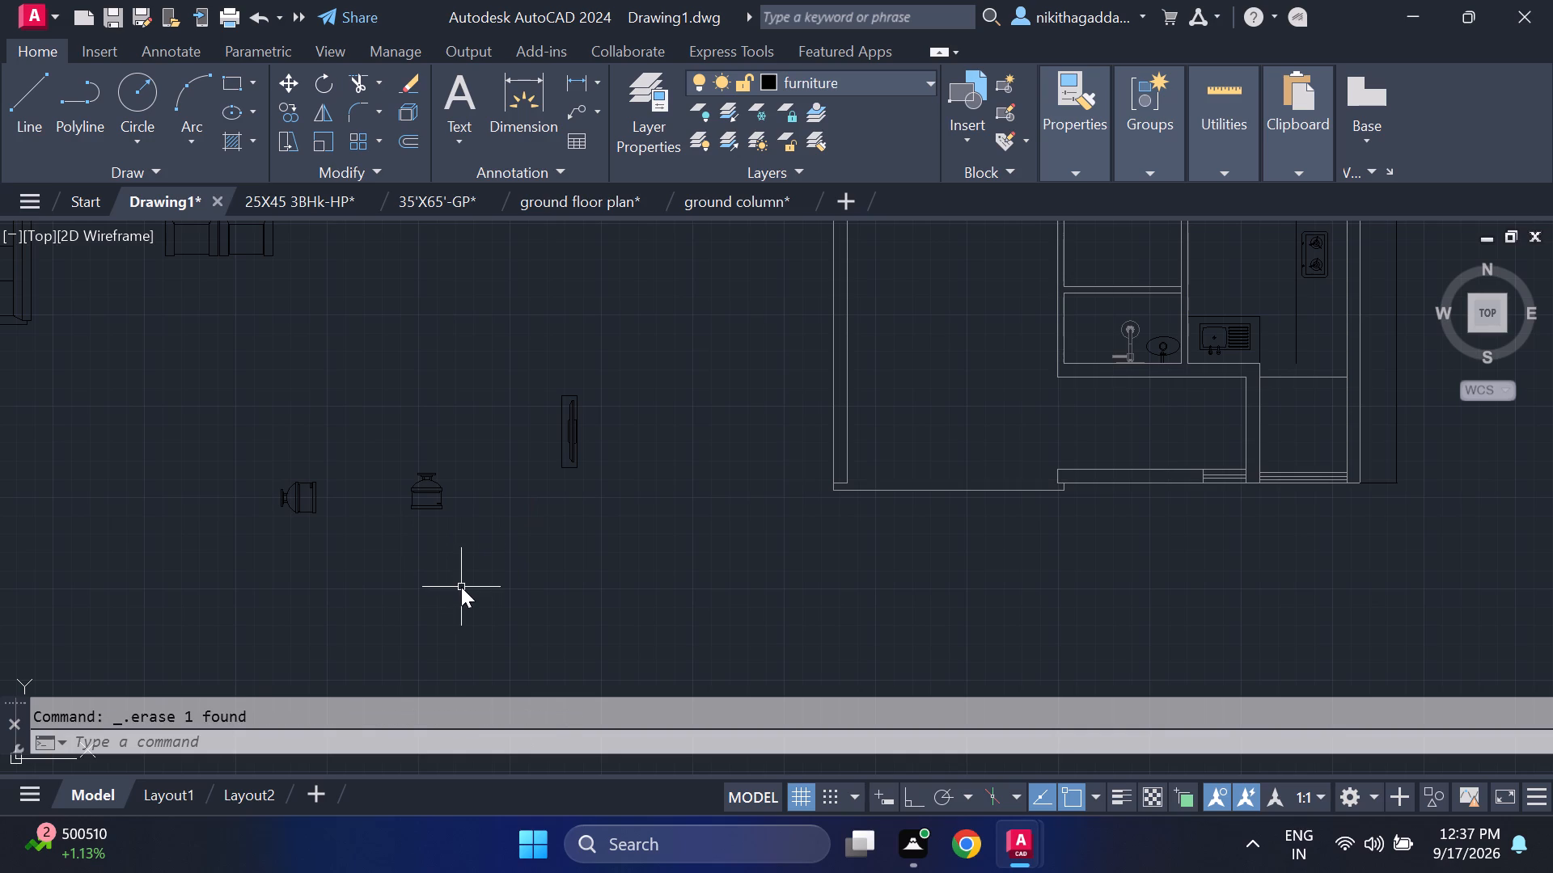
Copy the upward-pointing toilet by its narrow-end midpoint onto the upper wall of the small bathroom beside the kitchen sink, near its left corner.
{"action": "left_click", "coordinate": [459, 445]}
{"action": "left_click", "coordinate": [404, 602]}
{"action": "type", "text": "co"}
{"action": "key", "text": "Return"}
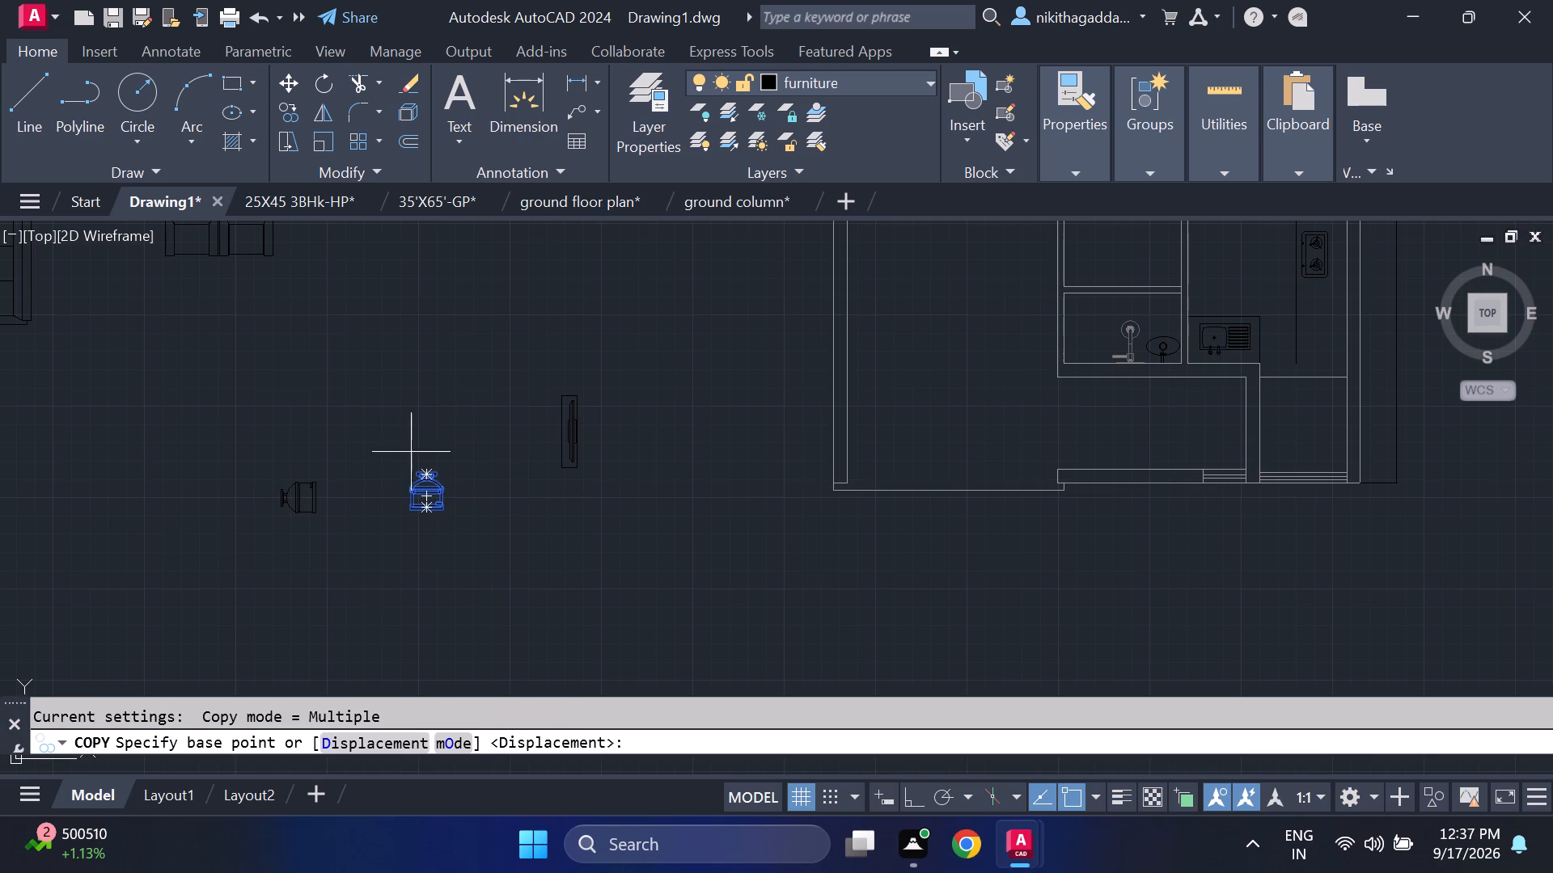
{"action": "left_click", "coordinate": [430, 462]}
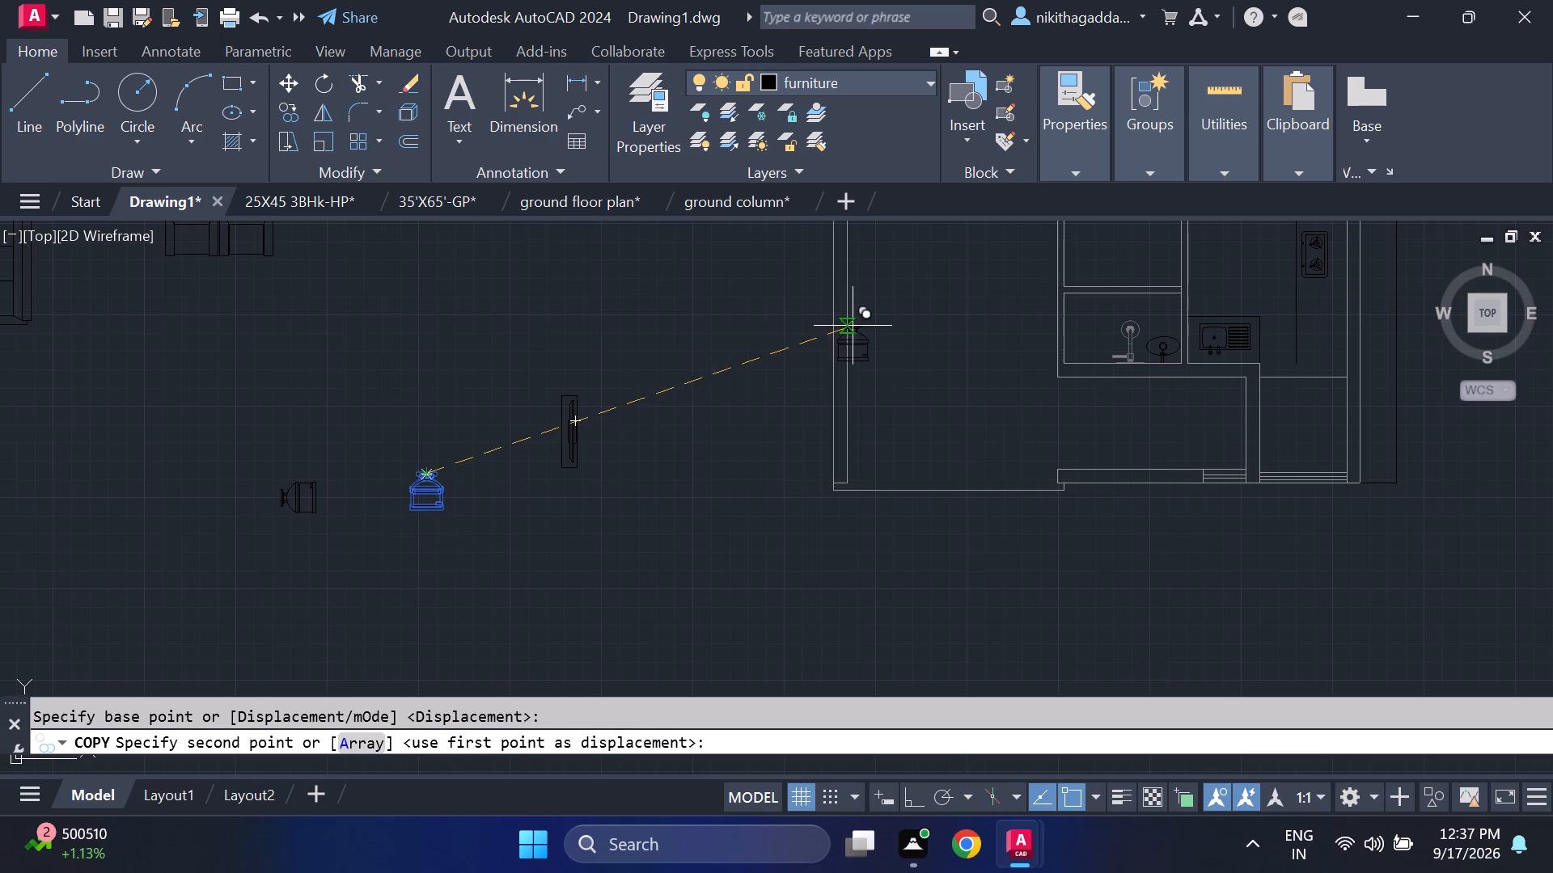
{"action": "middle_click_drag", "start_coordinate": [1079, 425], "coordinate": [1039, 485]}
{"action": "scroll", "coordinate": [1052, 386], "scroll_direction": "up", "scroll_amount": 1}
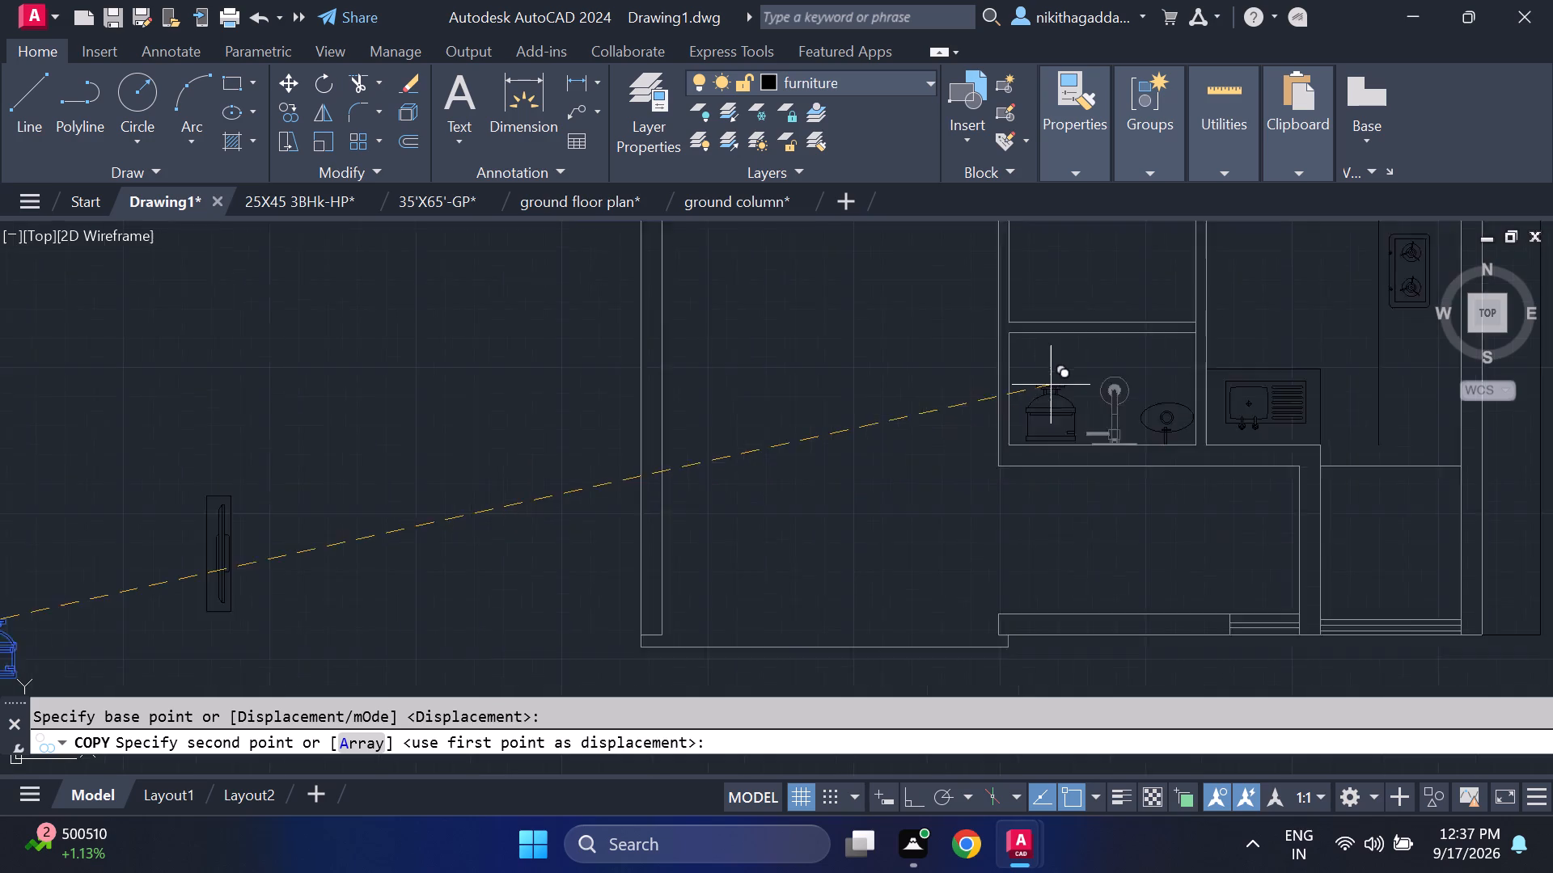
{"action": "scroll", "coordinate": [1049, 382], "scroll_direction": "up", "scroll_amount": 3}
{"action": "middle_click_drag", "start_coordinate": [1017, 322], "coordinate": [966, 547]}
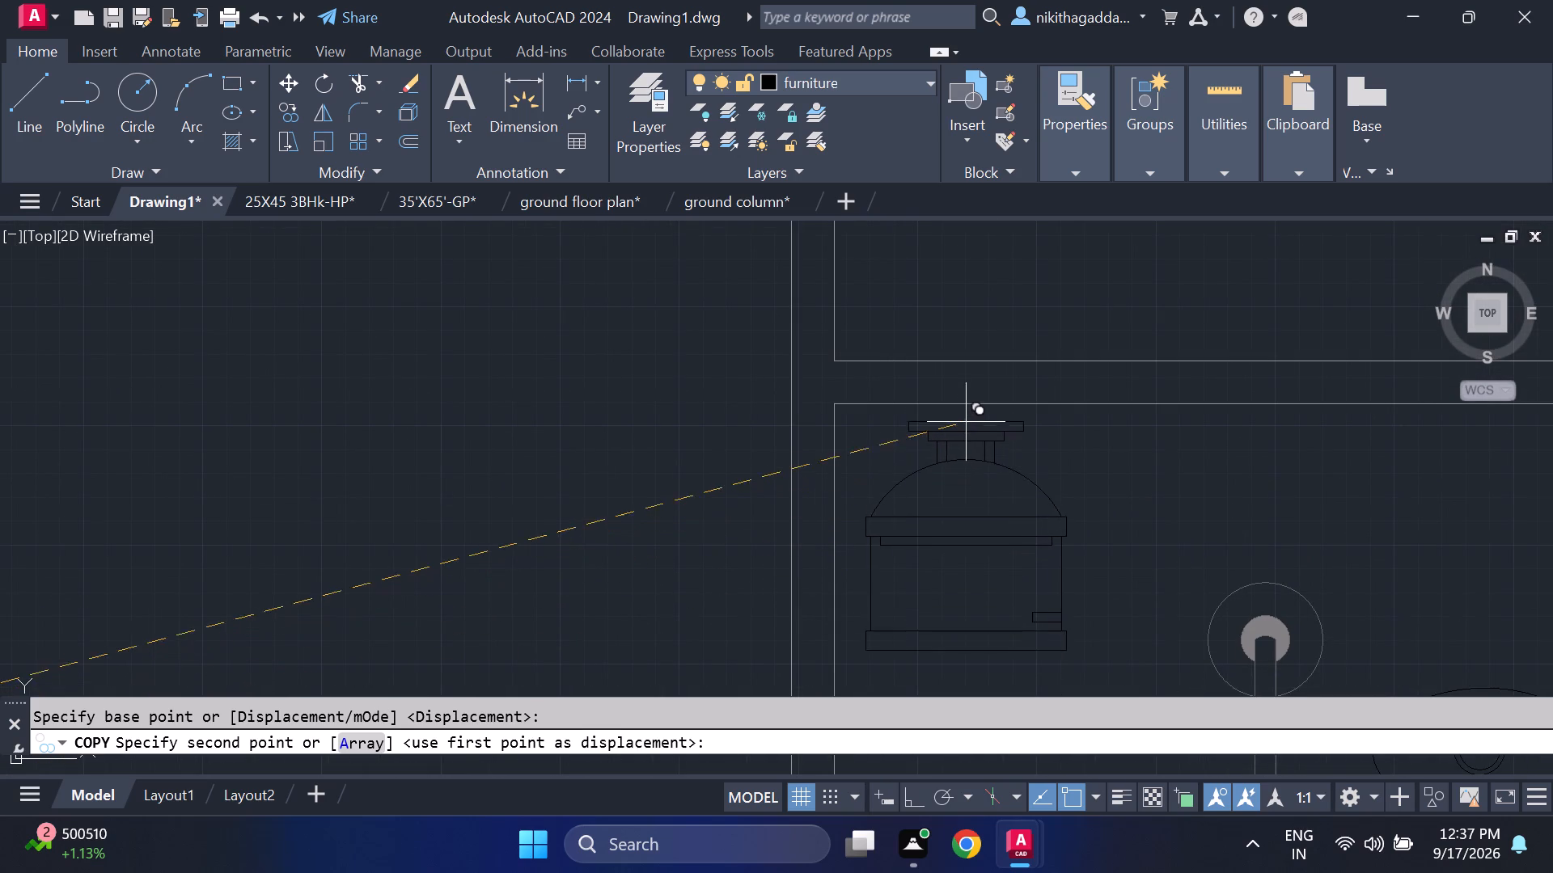
{"action": "left_click", "coordinate": [968, 409]}
Place another copy of the upward-pointing toilet just below the upper wall of the bathroom between the two top bedrooms, above the shower.
{"action": "scroll", "coordinate": [1006, 373], "scroll_direction": "up", "scroll_amount": 3}
{"action": "scroll", "coordinate": [1138, 434], "scroll_direction": "down", "scroll_amount": 5}
{"action": "middle_click_drag", "start_coordinate": [1145, 304], "coordinate": [1142, 310]}
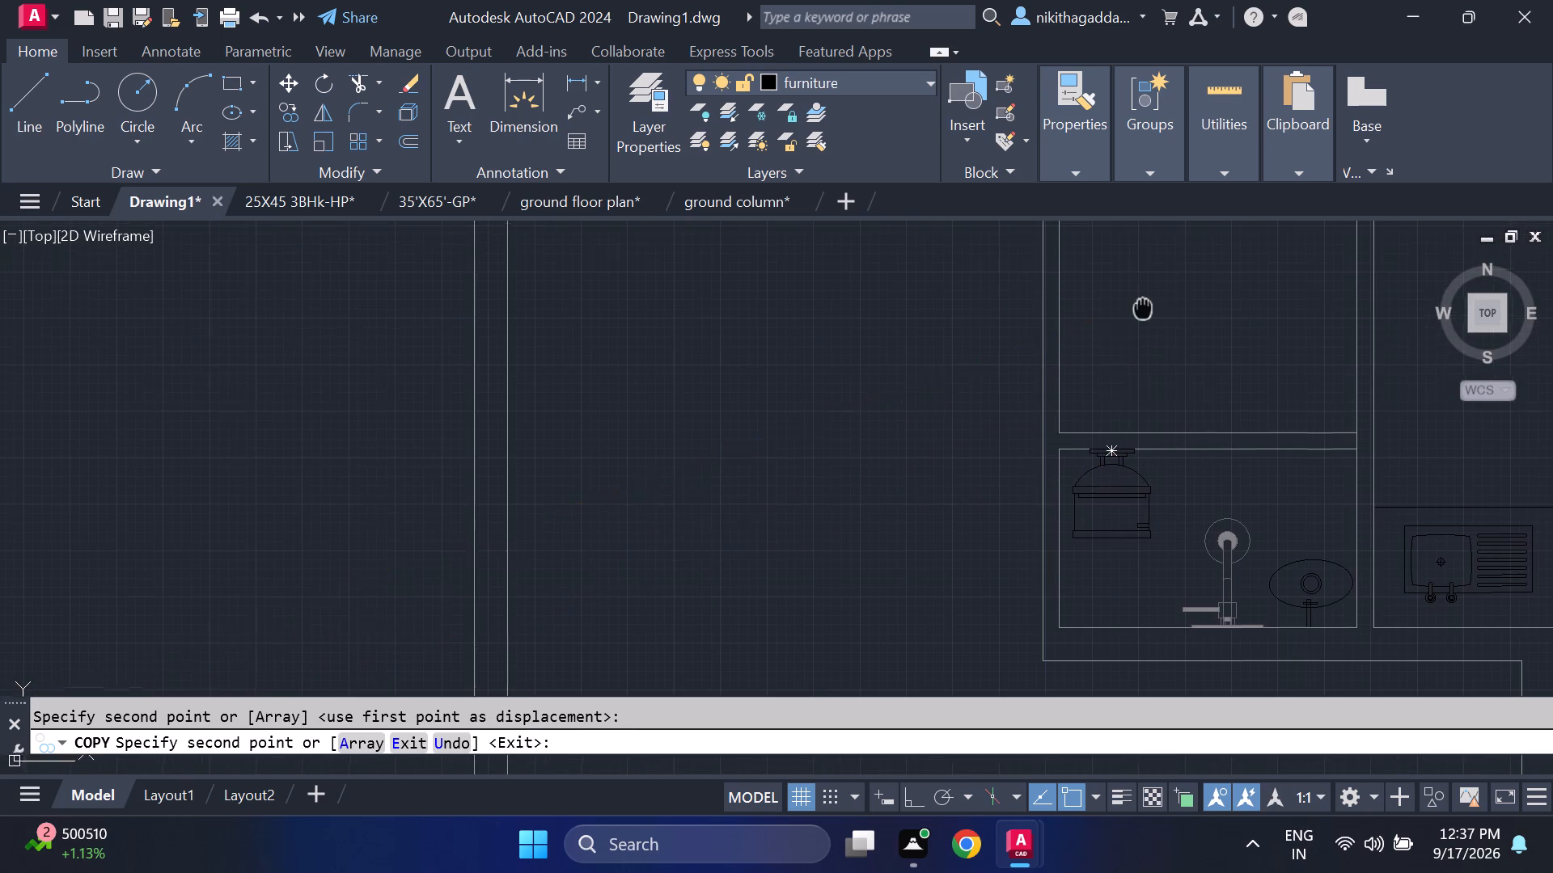
{"action": "middle_click_drag", "start_coordinate": [1142, 310], "coordinate": [901, 491]}
{"action": "middle_click", "coordinate": [899, 497]}
{"action": "scroll", "coordinate": [925, 429], "scroll_direction": "down", "scroll_amount": 2}
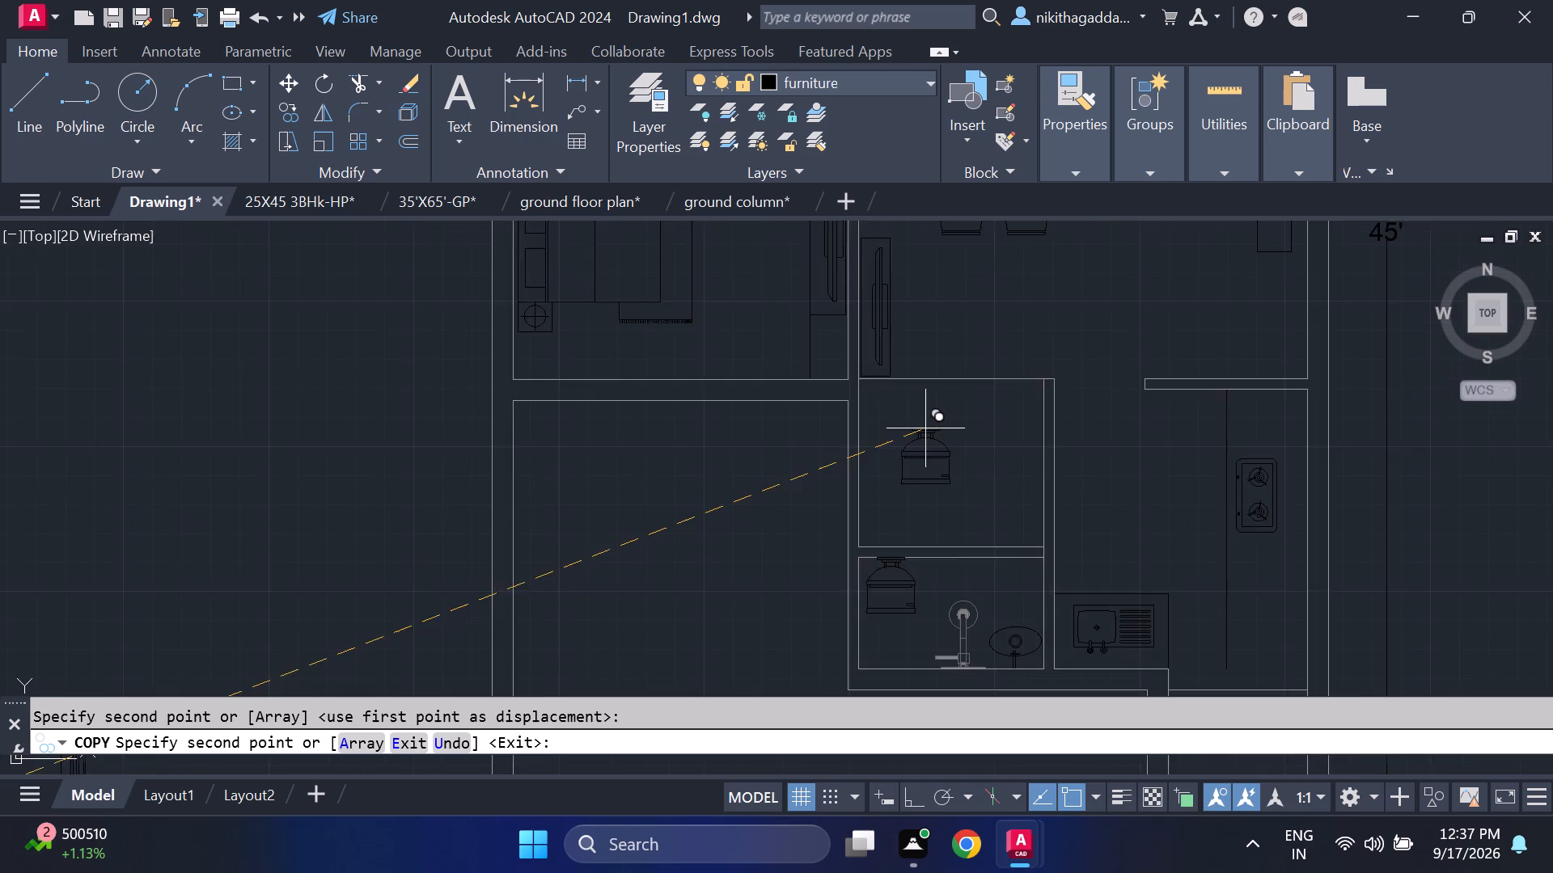
{"action": "scroll", "coordinate": [925, 428], "scroll_direction": "down", "scroll_amount": 1}
{"action": "middle_click_drag", "start_coordinate": [939, 304], "coordinate": [967, 463]}
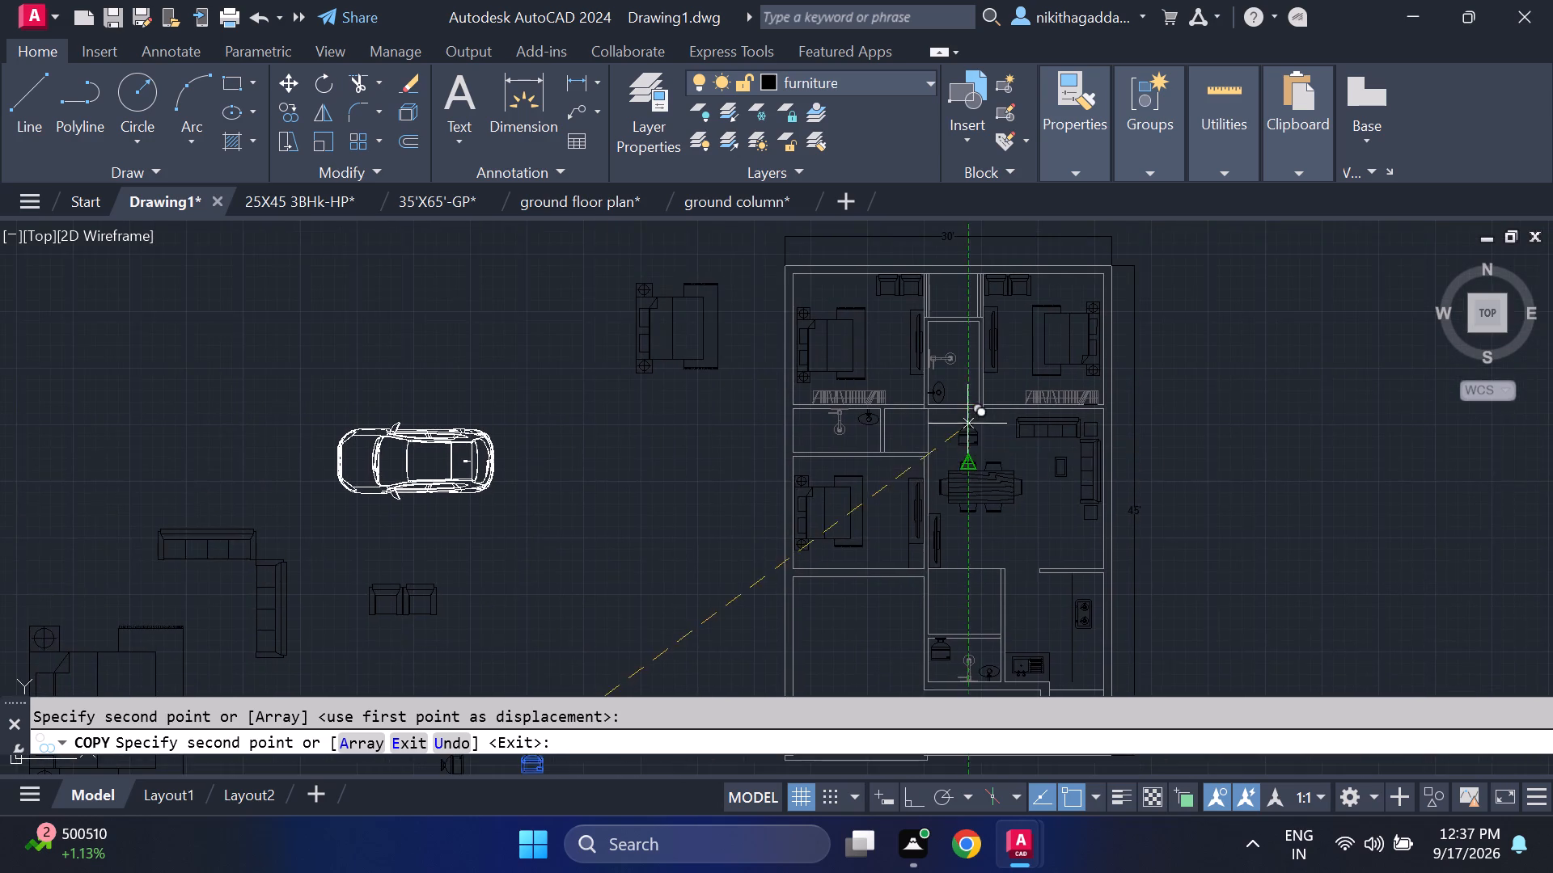
{"action": "middle_click_drag", "start_coordinate": [967, 420], "coordinate": [975, 483]}
{"action": "scroll", "coordinate": [957, 390], "scroll_direction": "up", "scroll_amount": 4}
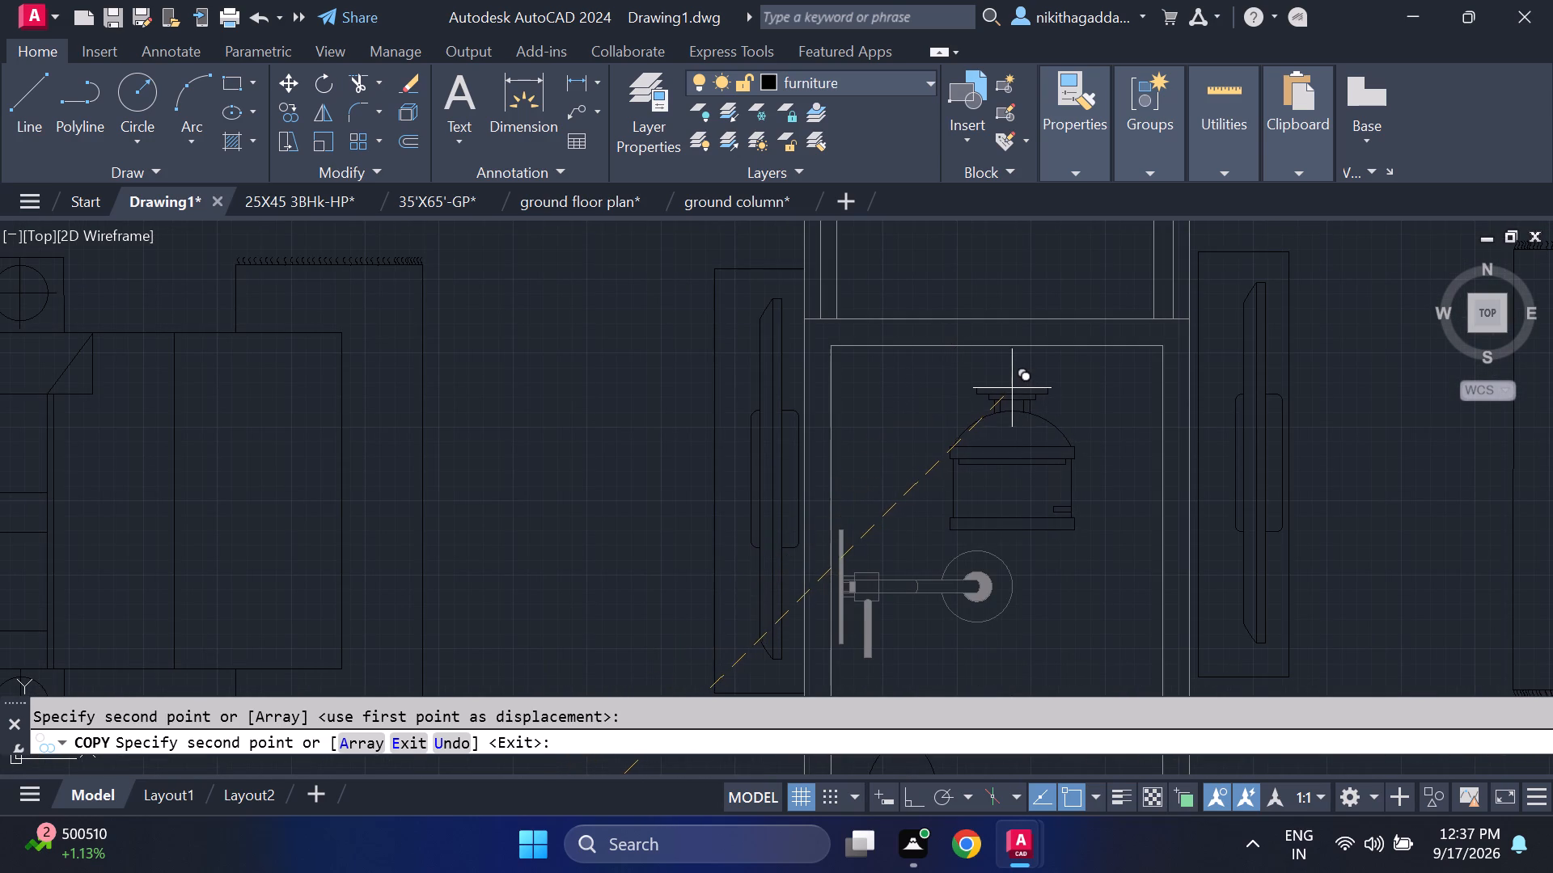
{"action": "scroll", "coordinate": [1007, 361], "scroll_direction": "up", "scroll_amount": 2}
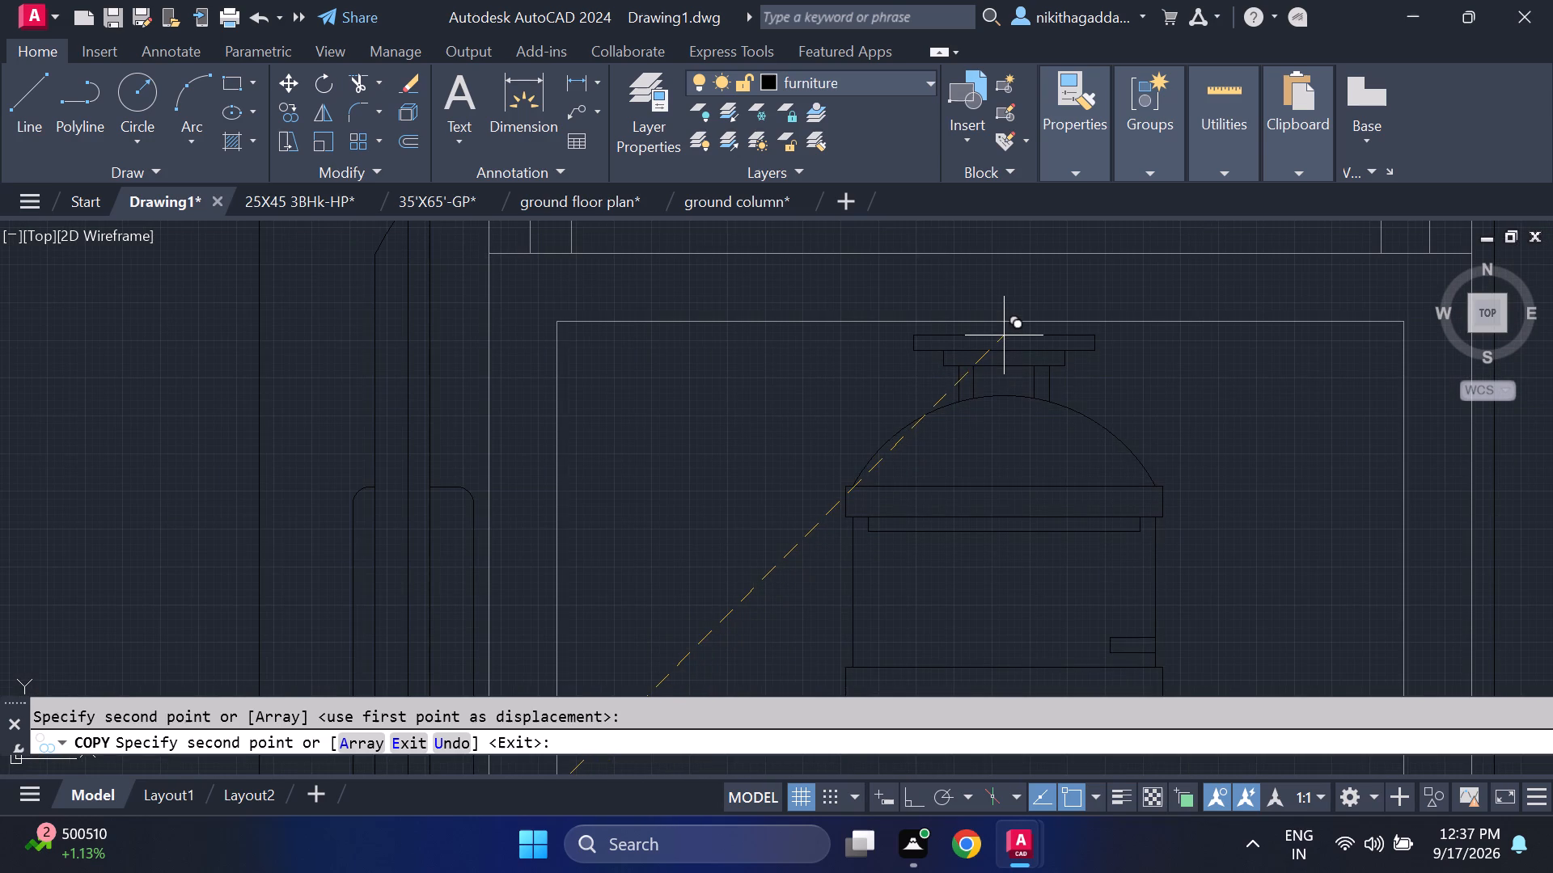
{"action": "left_click", "coordinate": [1004, 335]}
{"action": "scroll", "coordinate": [1074, 432], "scroll_direction": "down", "scroll_amount": 4}
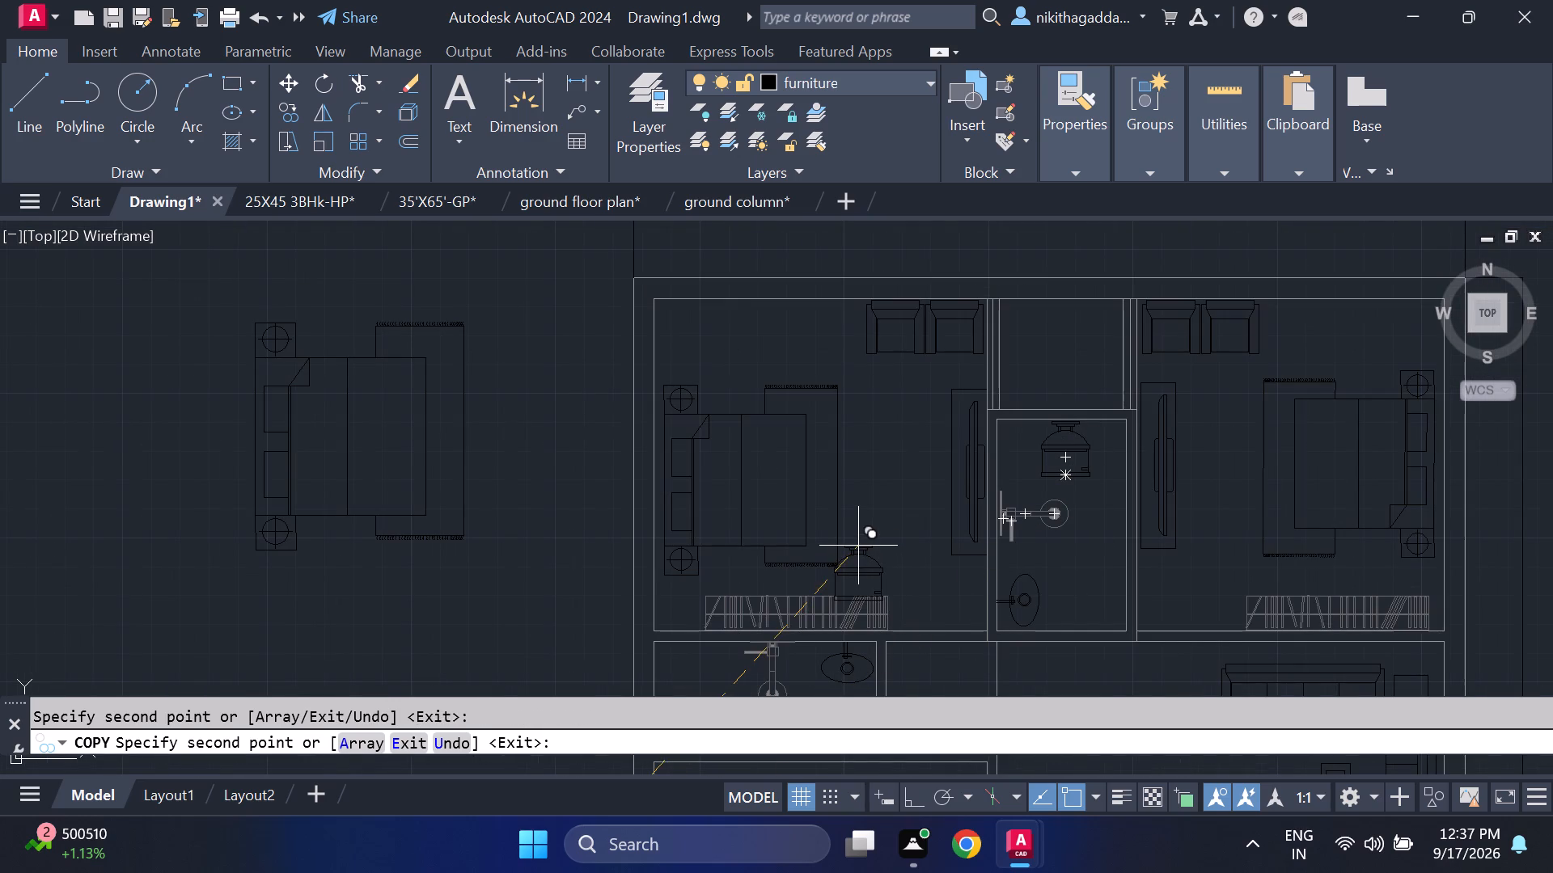
{"action": "key", "text": "Escape"}
Move the left-pointing toilet by its narrow end to the left wall of the bathroom below the top-left bedroom, beside the shower.
{"action": "scroll", "coordinate": [912, 537], "scroll_direction": "down", "scroll_amount": 1}
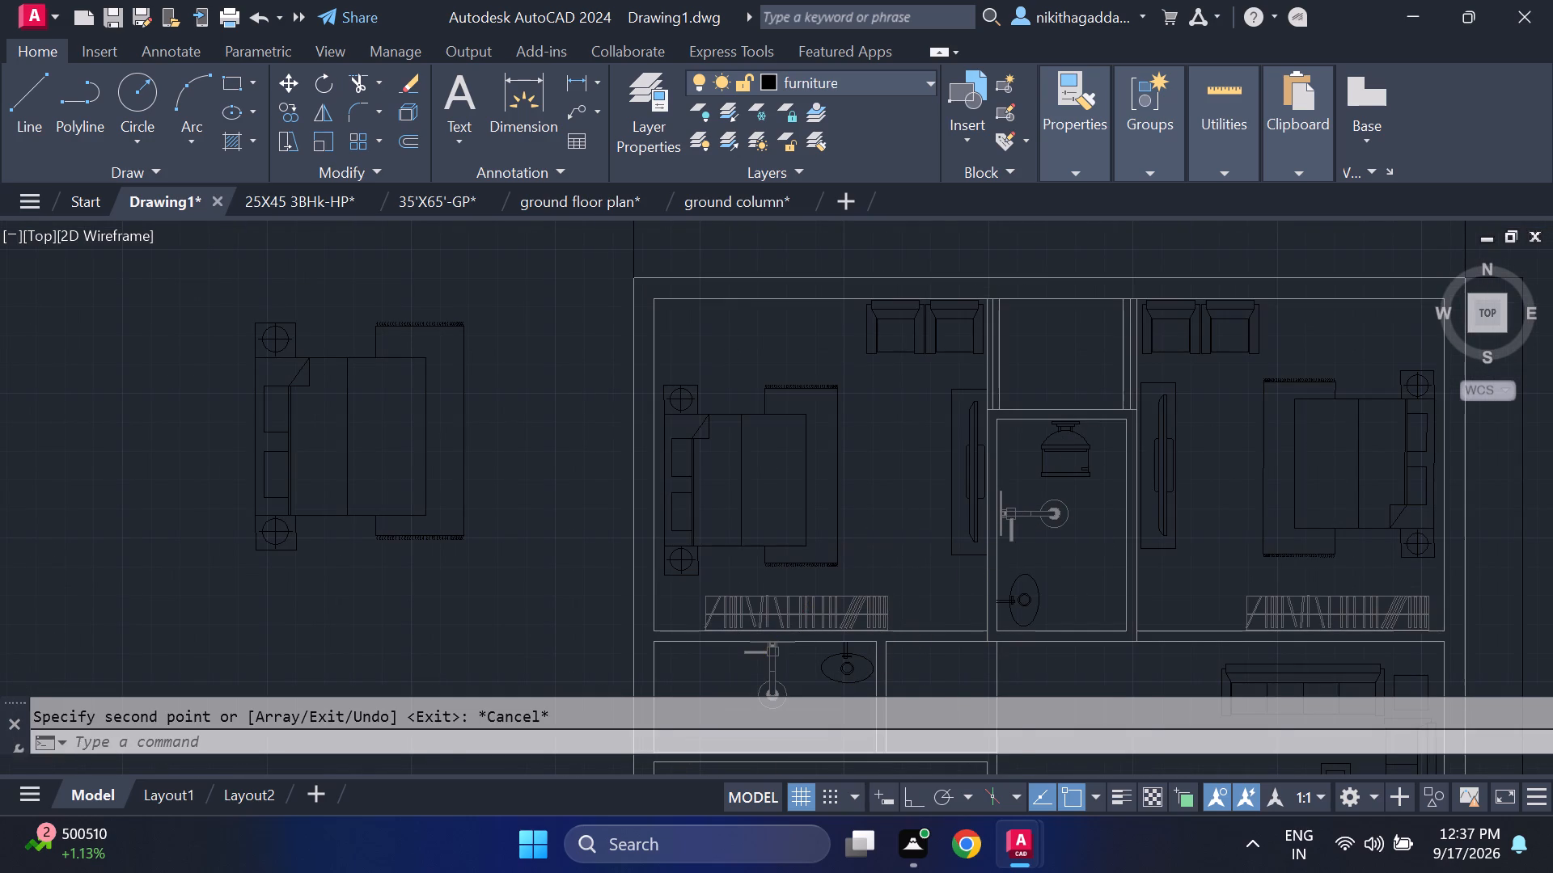
{"action": "scroll", "coordinate": [912, 537], "scroll_direction": "down", "scroll_amount": 1}
{"action": "middle_click_drag", "start_coordinate": [599, 563], "coordinate": [760, 363]}
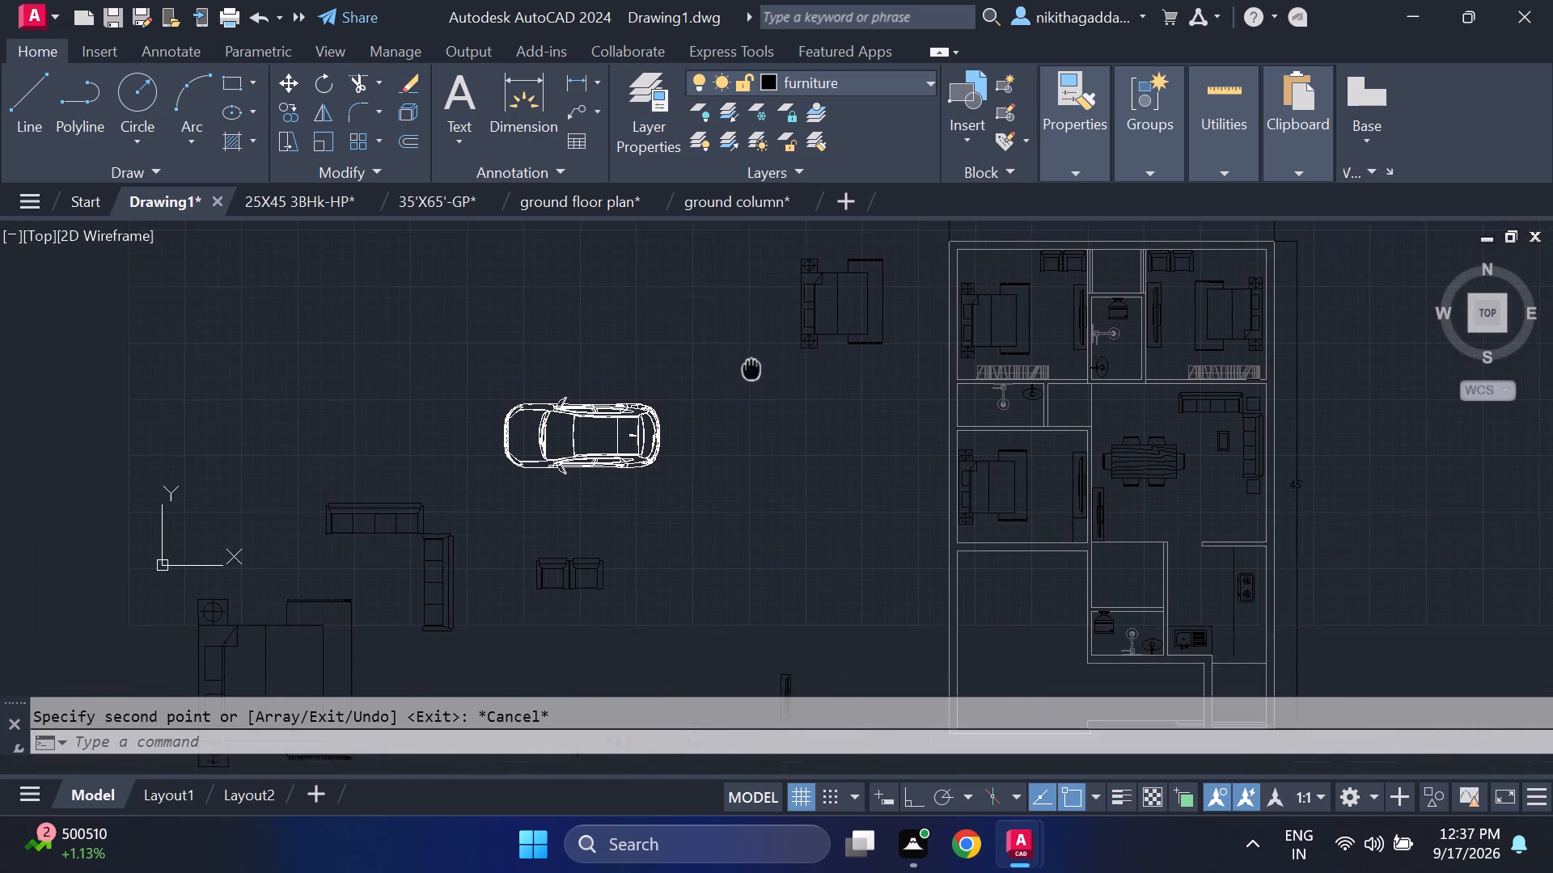
{"action": "middle_click_drag", "start_coordinate": [760, 363], "coordinate": [821, 339]}
{"action": "middle_click_drag", "start_coordinate": [701, 597], "coordinate": [887, 268]}
{"action": "scroll", "coordinate": [908, 335], "scroll_direction": "up", "scroll_amount": 3}
{"action": "left_click", "coordinate": [882, 411]}
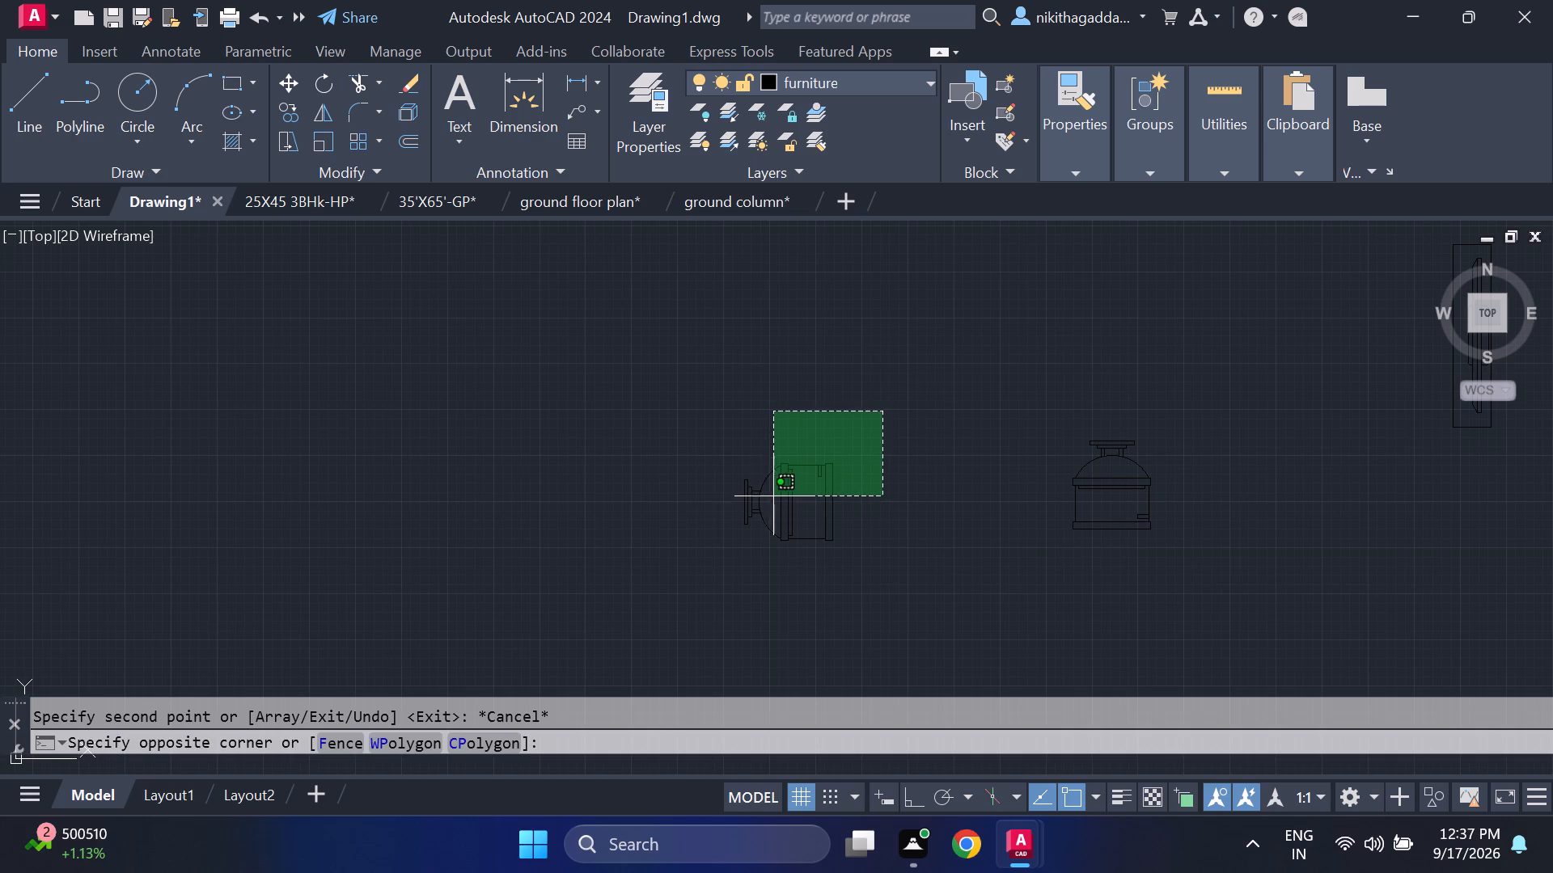
{"action": "left_click", "coordinate": [552, 592]}
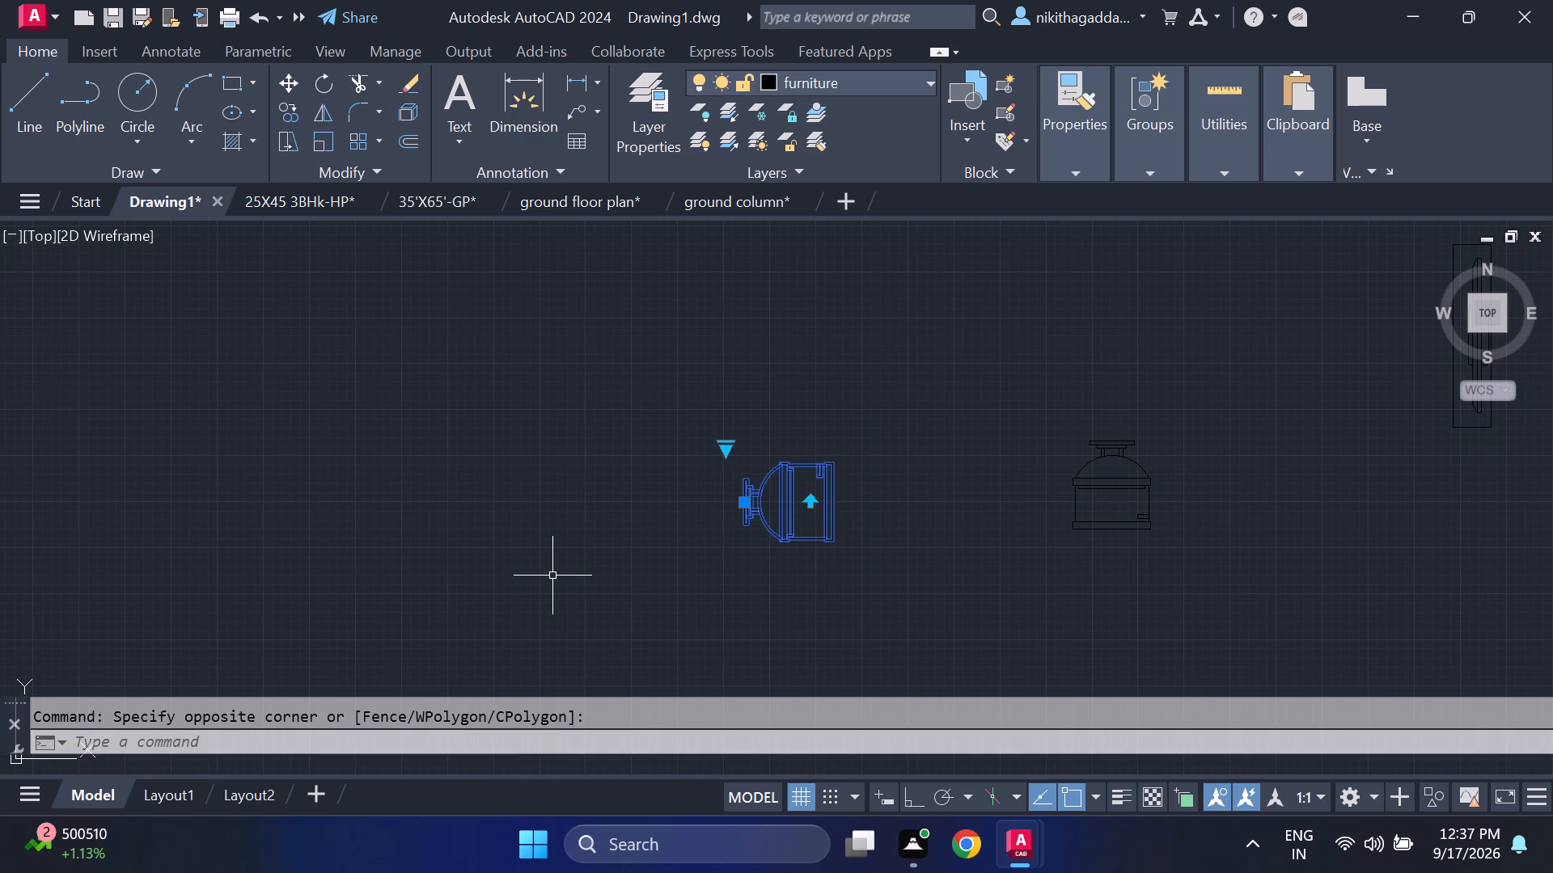
{"action": "key", "text": "m"}
{"action": "key", "text": "Return"}
{"action": "scroll", "coordinate": [695, 521], "scroll_direction": "up", "scroll_amount": 2}
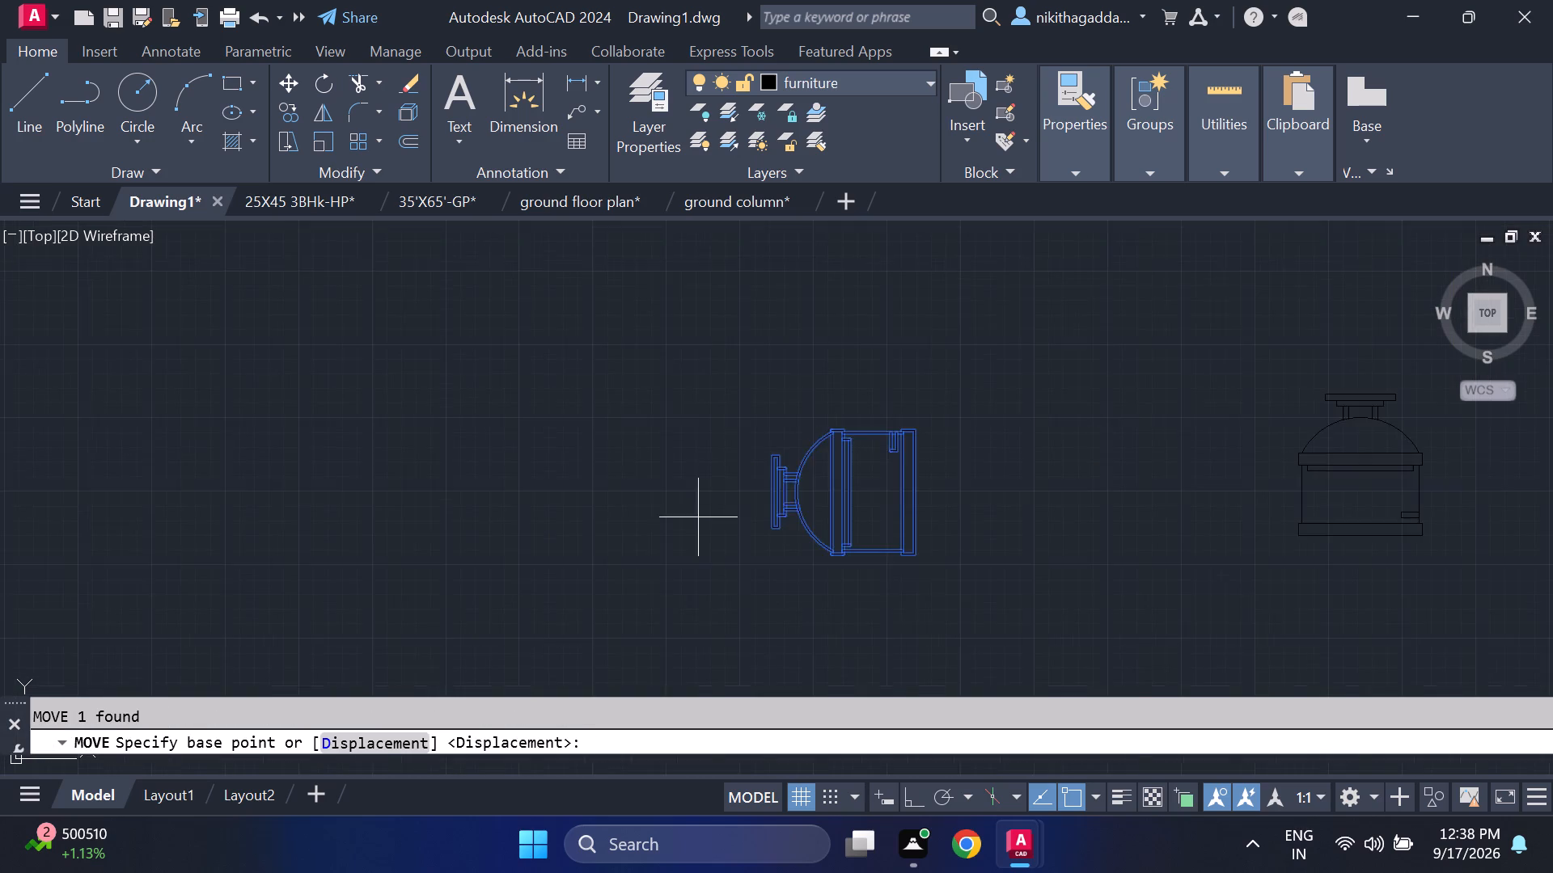
{"action": "scroll", "coordinate": [698, 517], "scroll_direction": "up", "scroll_amount": 1}
{"action": "left_click", "coordinate": [880, 451]}
{"action": "scroll", "coordinate": [1120, 376], "scroll_direction": "down", "scroll_amount": 3}
{"action": "middle_click_drag", "start_coordinate": [1111, 372], "coordinate": [908, 405]}
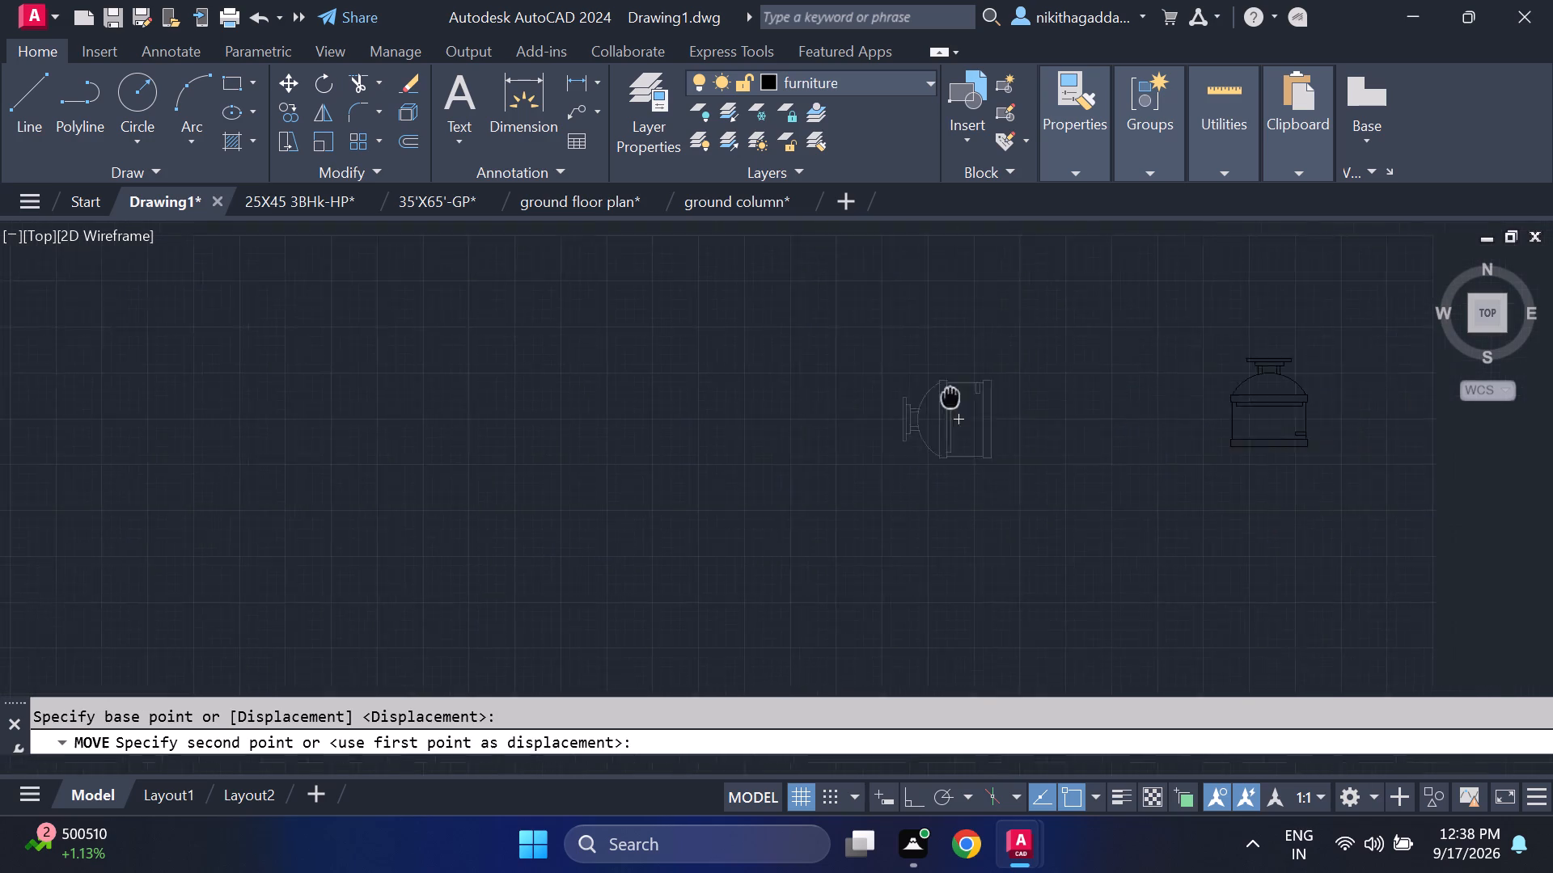
{"action": "middle_click_drag", "start_coordinate": [908, 405], "coordinate": [0, 547]}
{"action": "scroll", "coordinate": [445, 488], "scroll_direction": "down", "scroll_amount": 4}
{"action": "middle_click_drag", "start_coordinate": [613, 331], "coordinate": [618, 393]}
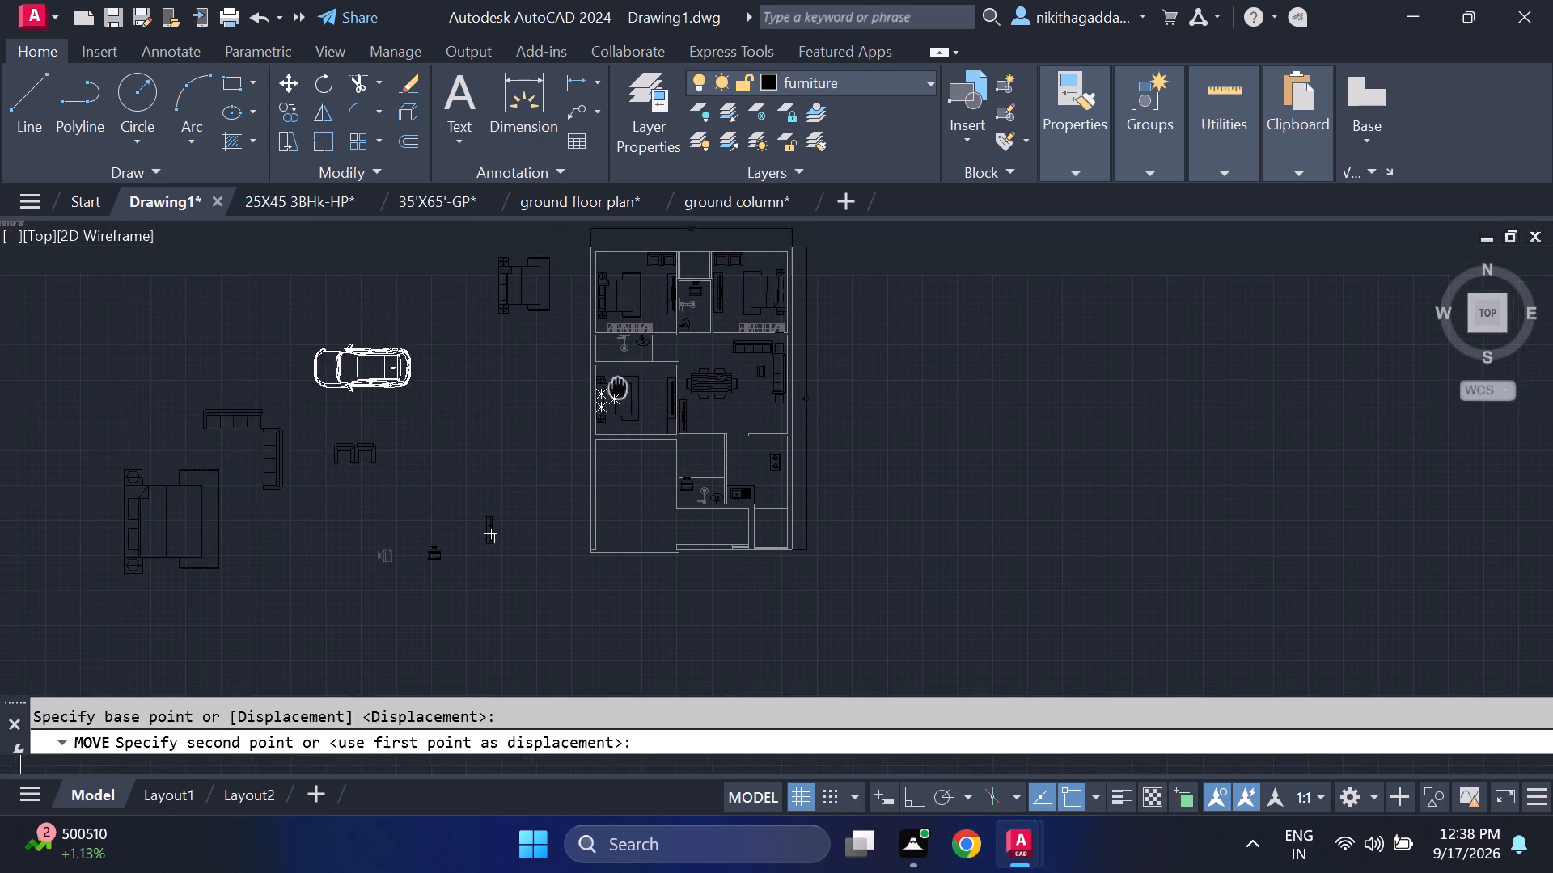
{"action": "middle_click_drag", "start_coordinate": [618, 393], "coordinate": [616, 412]}
{"action": "scroll", "coordinate": [605, 372], "scroll_direction": "up", "scroll_amount": 6}
{"action": "scroll", "coordinate": [595, 384], "scroll_direction": "down", "scroll_amount": 1}
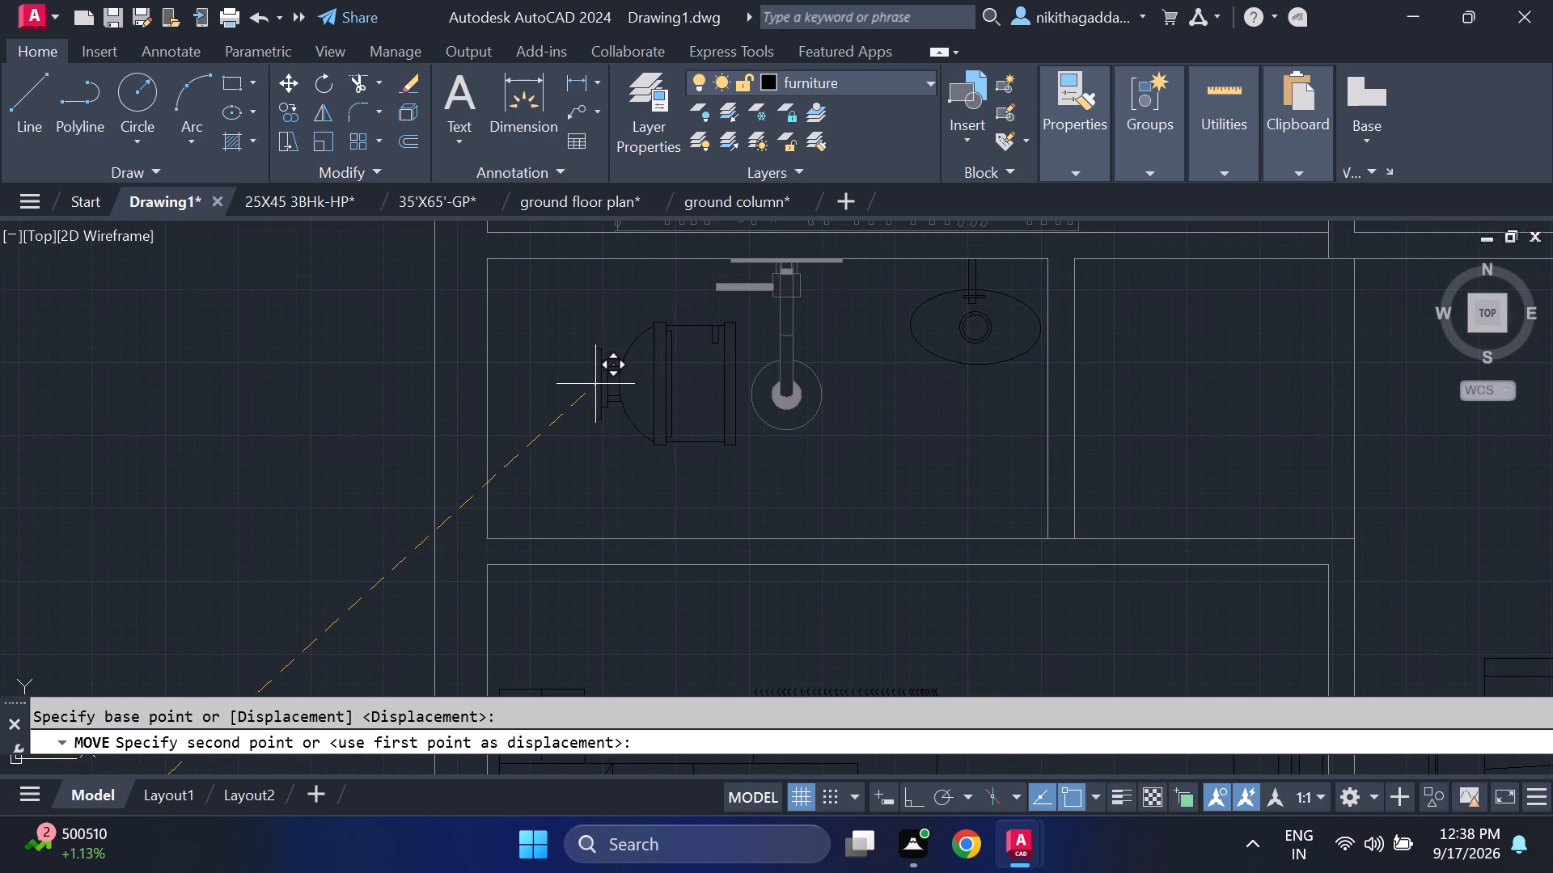
{"action": "left_click", "coordinate": [496, 439]}
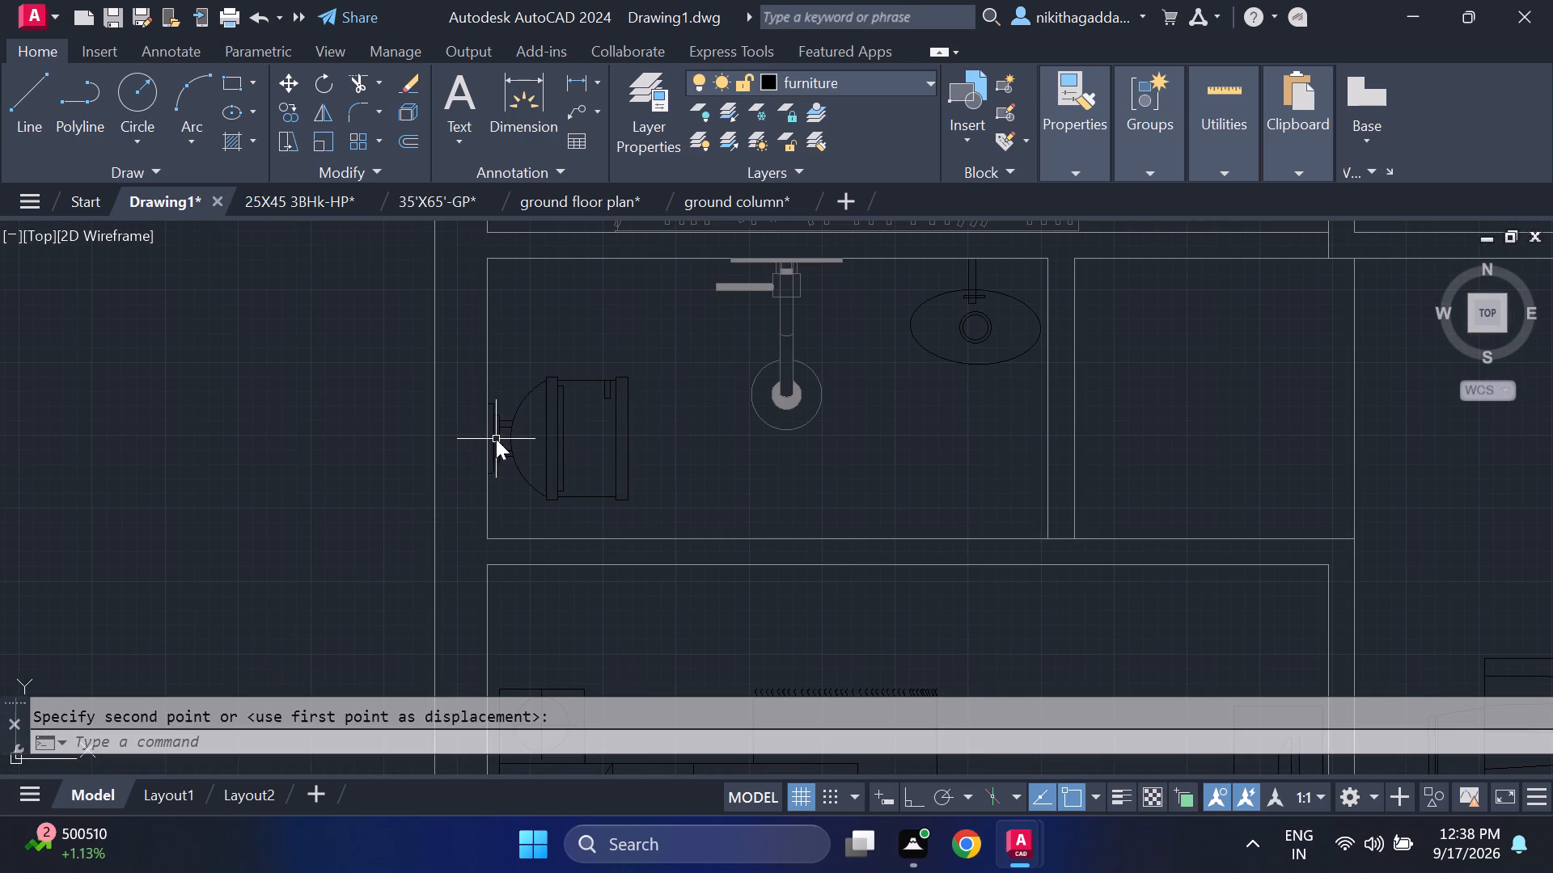
Move the toilet in the small bathroom beside the kitchen sink slightly down, leaving a small gap below the upper wall.
{"action": "scroll", "coordinate": [650, 442], "scroll_direction": "down", "scroll_amount": 5}
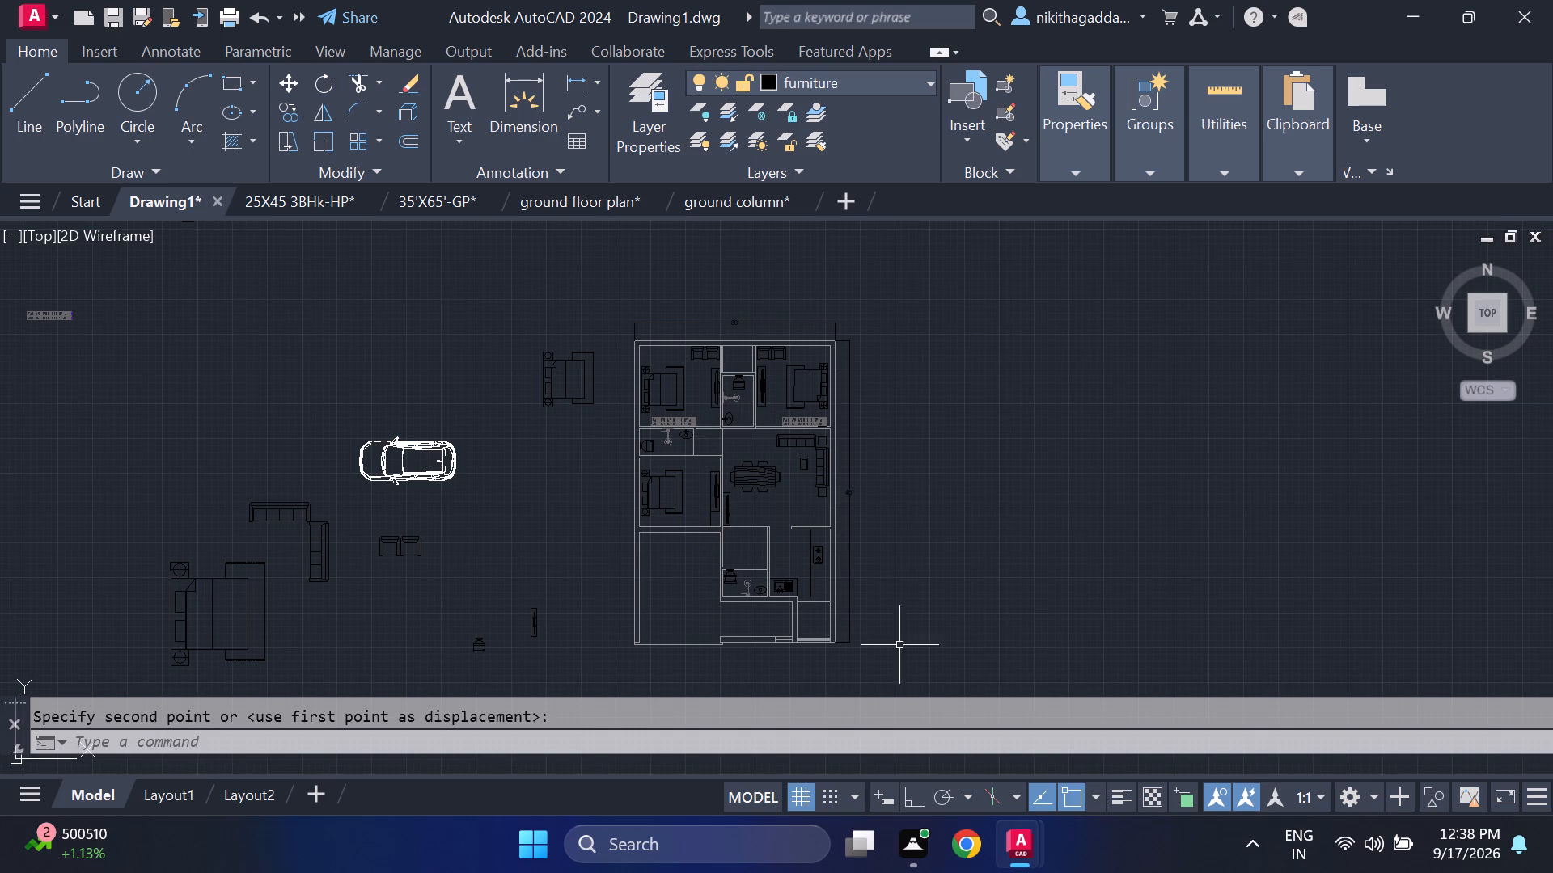
{"action": "scroll", "coordinate": [790, 617], "scroll_direction": "up", "scroll_amount": 3}
{"action": "scroll", "coordinate": [578, 466], "scroll_direction": "up", "scroll_amount": 2}
{"action": "left_click", "coordinate": [584, 435]}
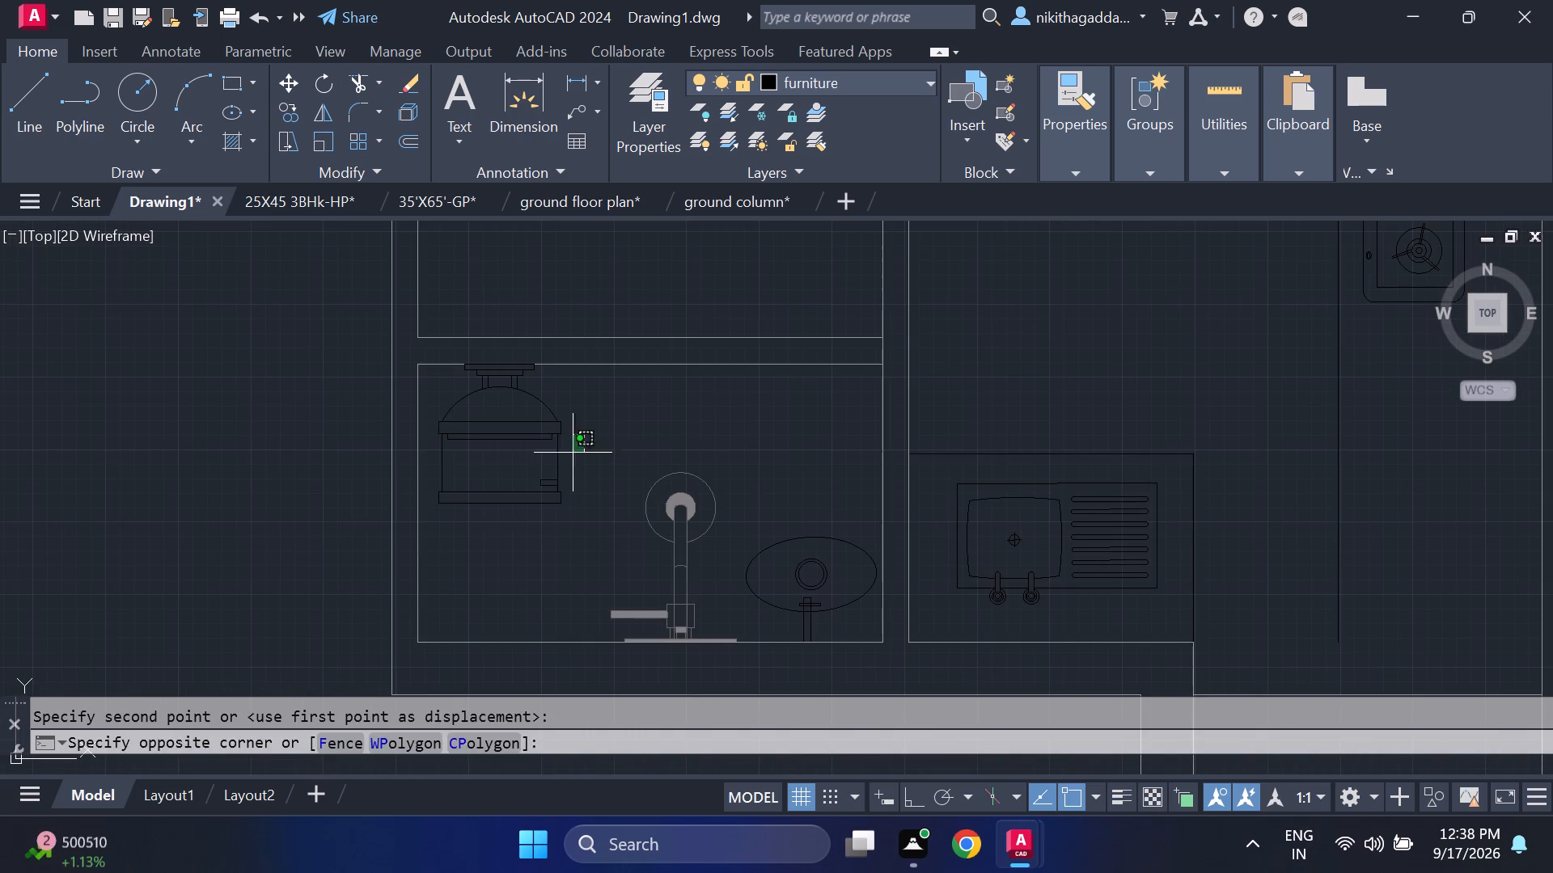
{"action": "left_click", "coordinate": [496, 524]}
{"action": "key", "text": "m"}
{"action": "key", "text": "Return"}
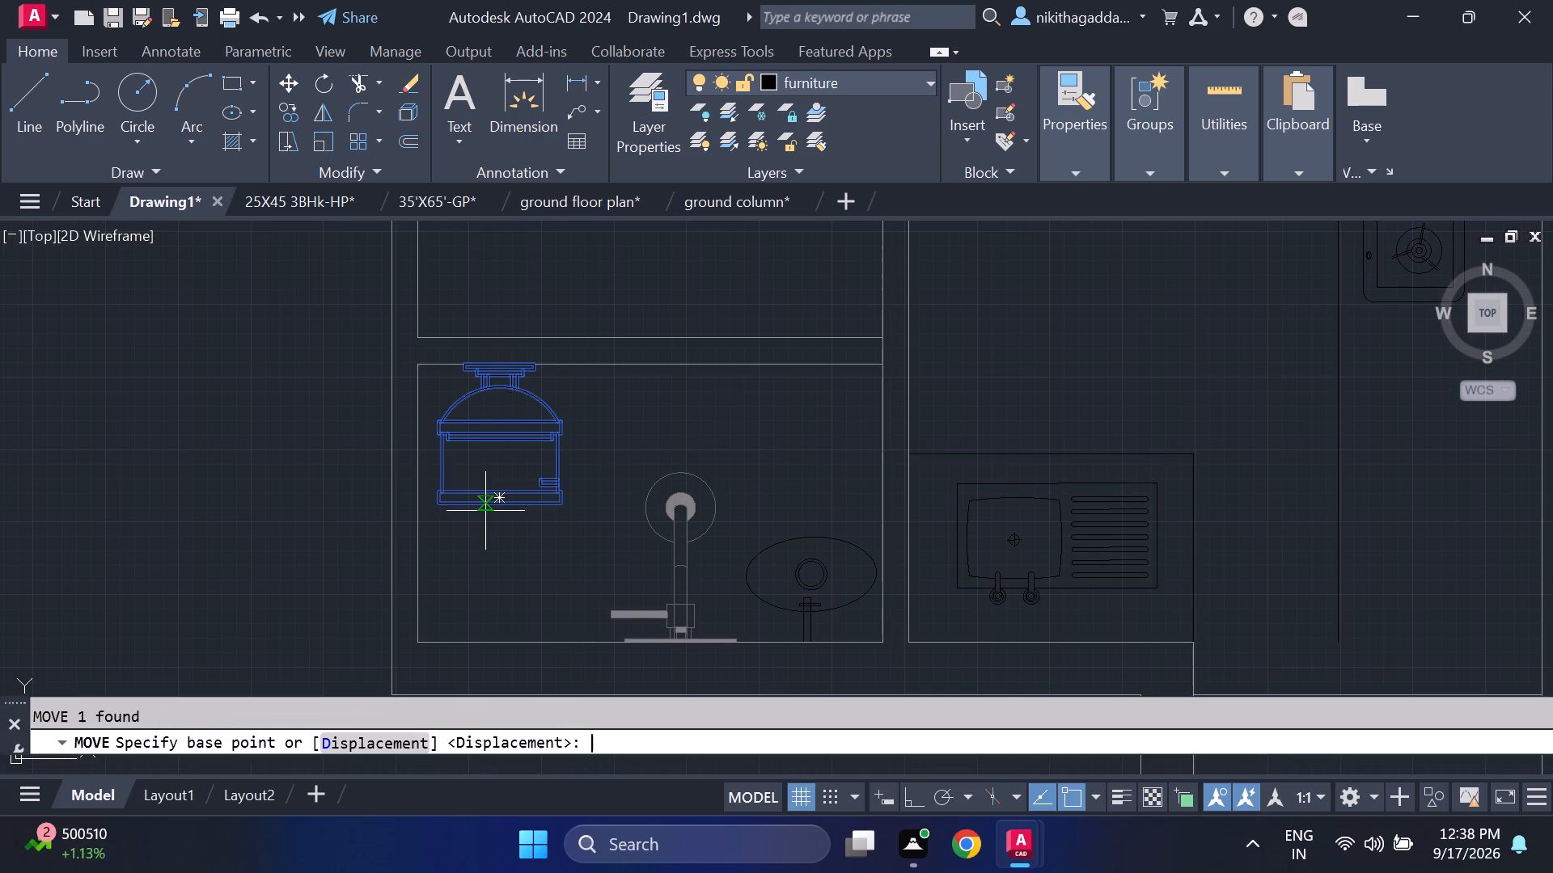
{"action": "scroll", "coordinate": [544, 321], "scroll_direction": "up", "scroll_amount": 3}
{"action": "left_click", "coordinate": [483, 414]}
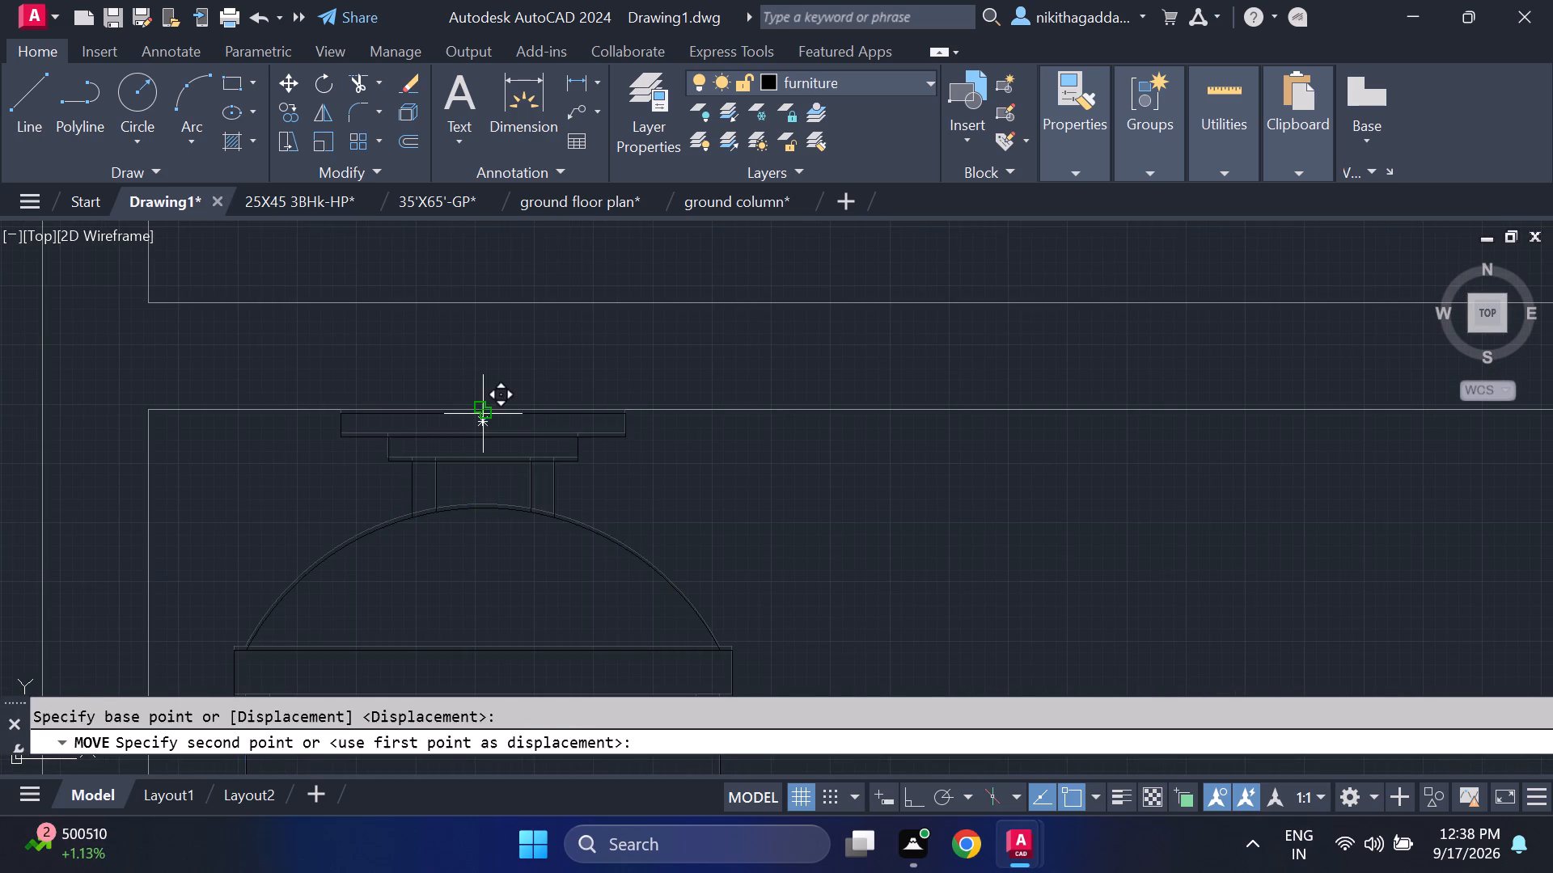
{"action": "left_click", "coordinate": [485, 416]}
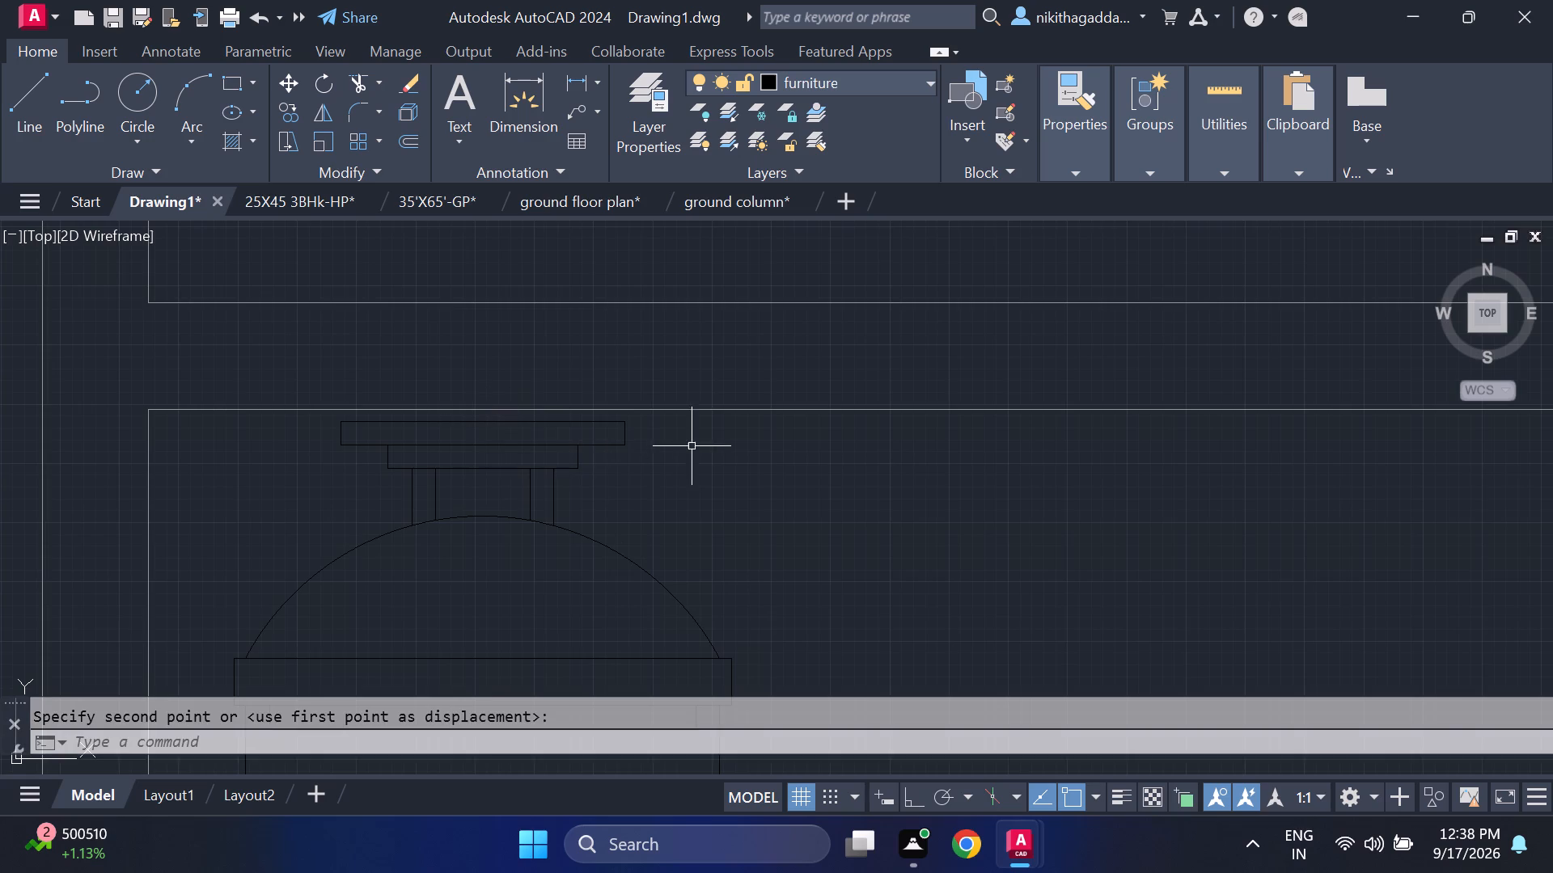
Scale the toilet in the bathroom between the top bedrooms slightly smaller about the midpoint of its narrow upper end.
{"action": "scroll", "coordinate": [709, 450], "scroll_direction": "down", "scroll_amount": 4}
{"action": "middle_click_drag", "start_coordinate": [738, 323], "coordinate": [732, 546]}
{"action": "scroll", "coordinate": [731, 460], "scroll_direction": "down", "scroll_amount": 4}
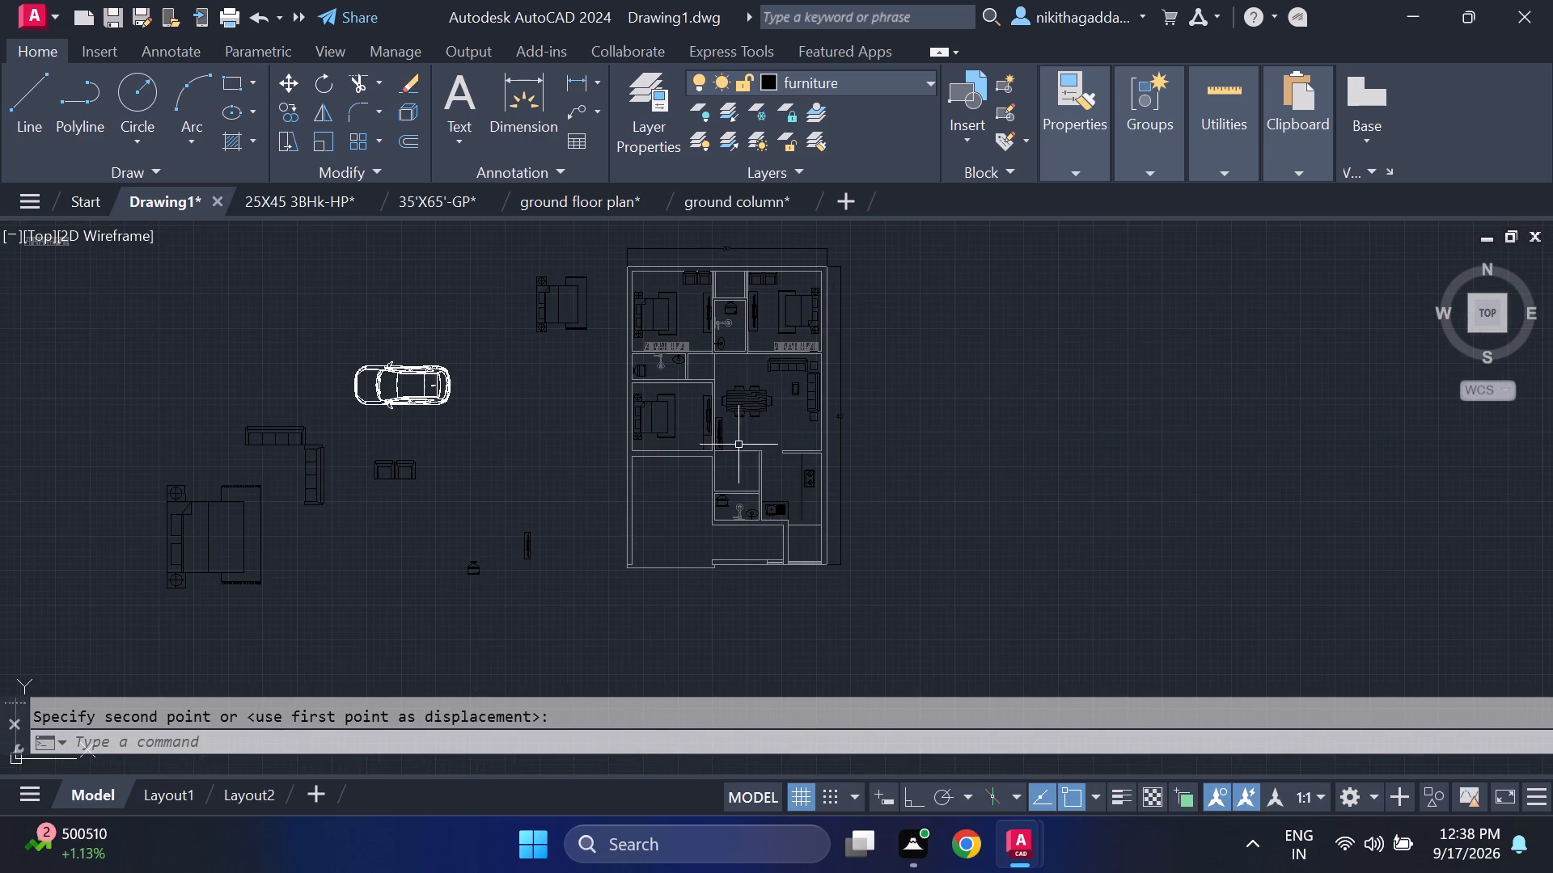
{"action": "middle_click_drag", "start_coordinate": [768, 347], "coordinate": [760, 445]}
{"action": "scroll", "coordinate": [690, 376], "scroll_direction": "up", "scroll_amount": 4}
{"action": "left_click", "coordinate": [946, 563]}
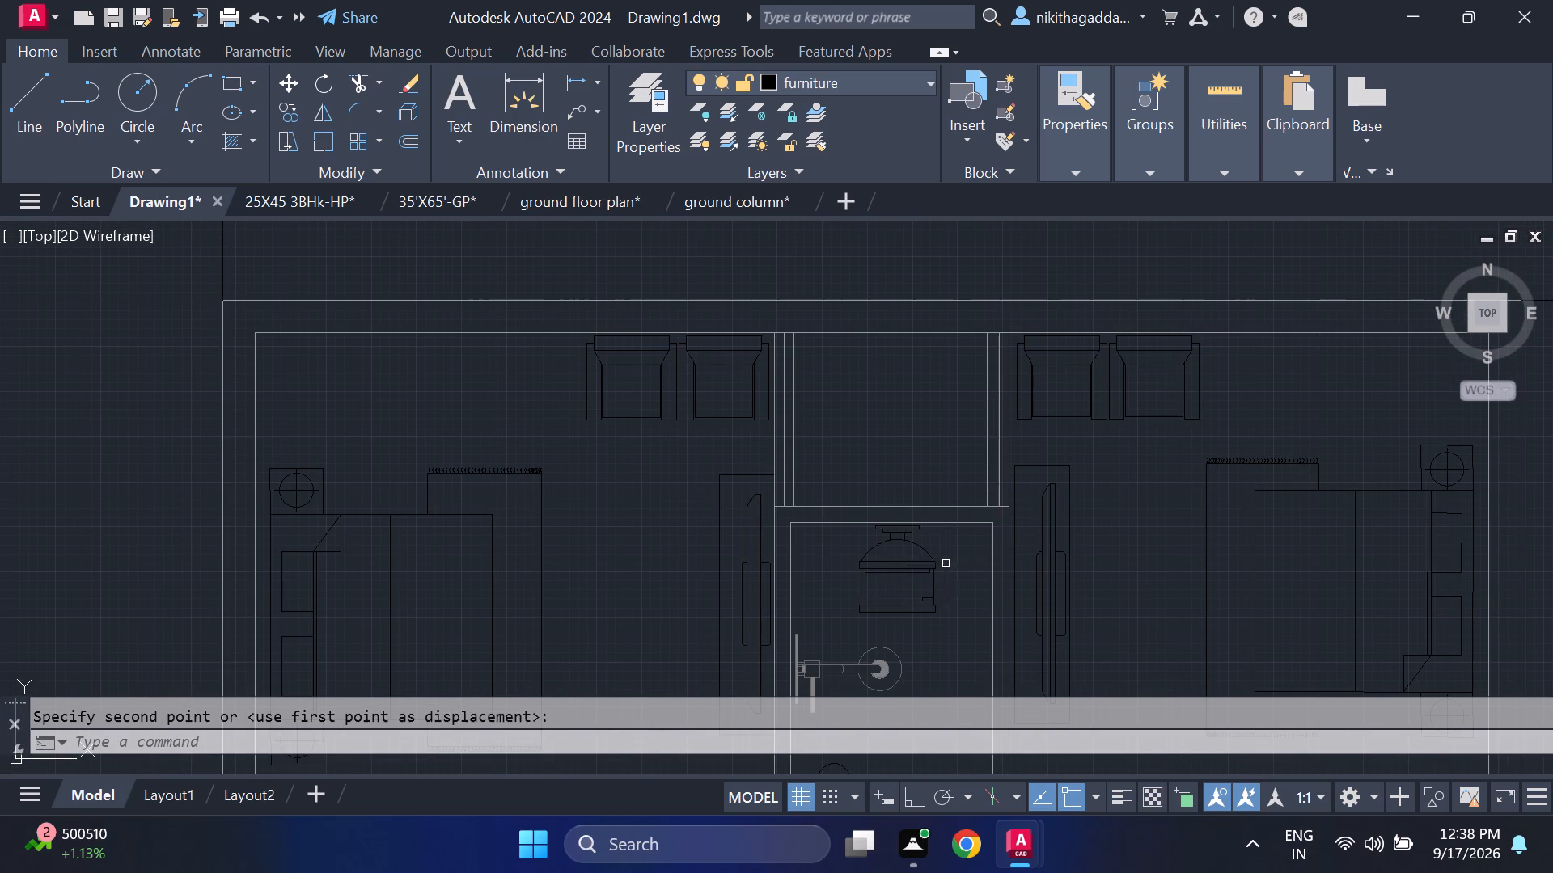
{"action": "left_click", "coordinate": [849, 615]}
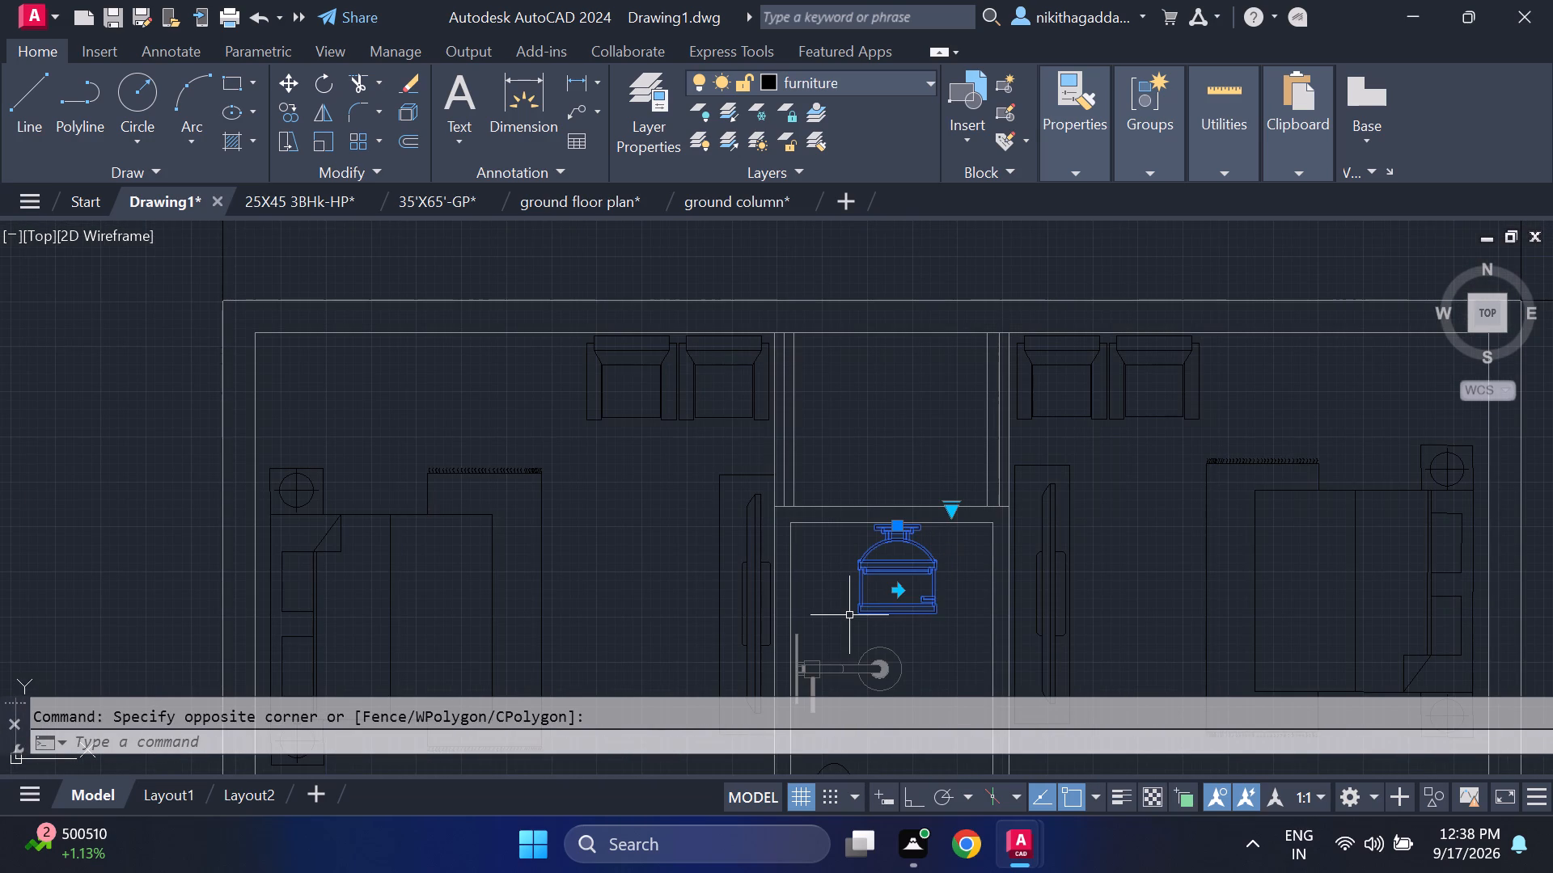
{"action": "type", "text": "scale"}
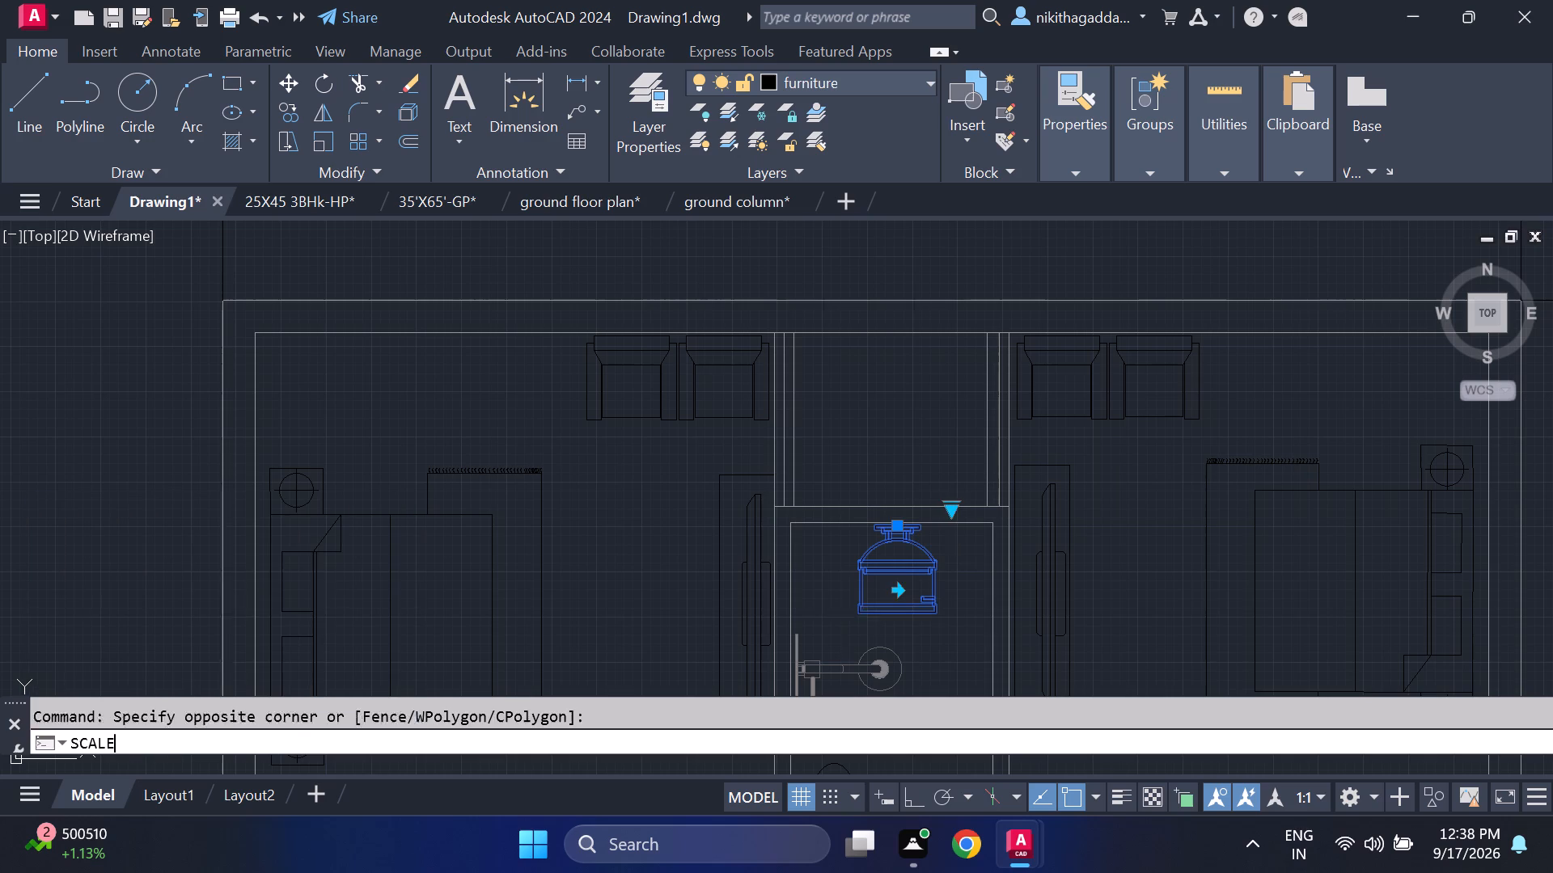
{"action": "key", "text": "Return"}
{"action": "scroll", "coordinate": [902, 525], "scroll_direction": "up", "scroll_amount": 4}
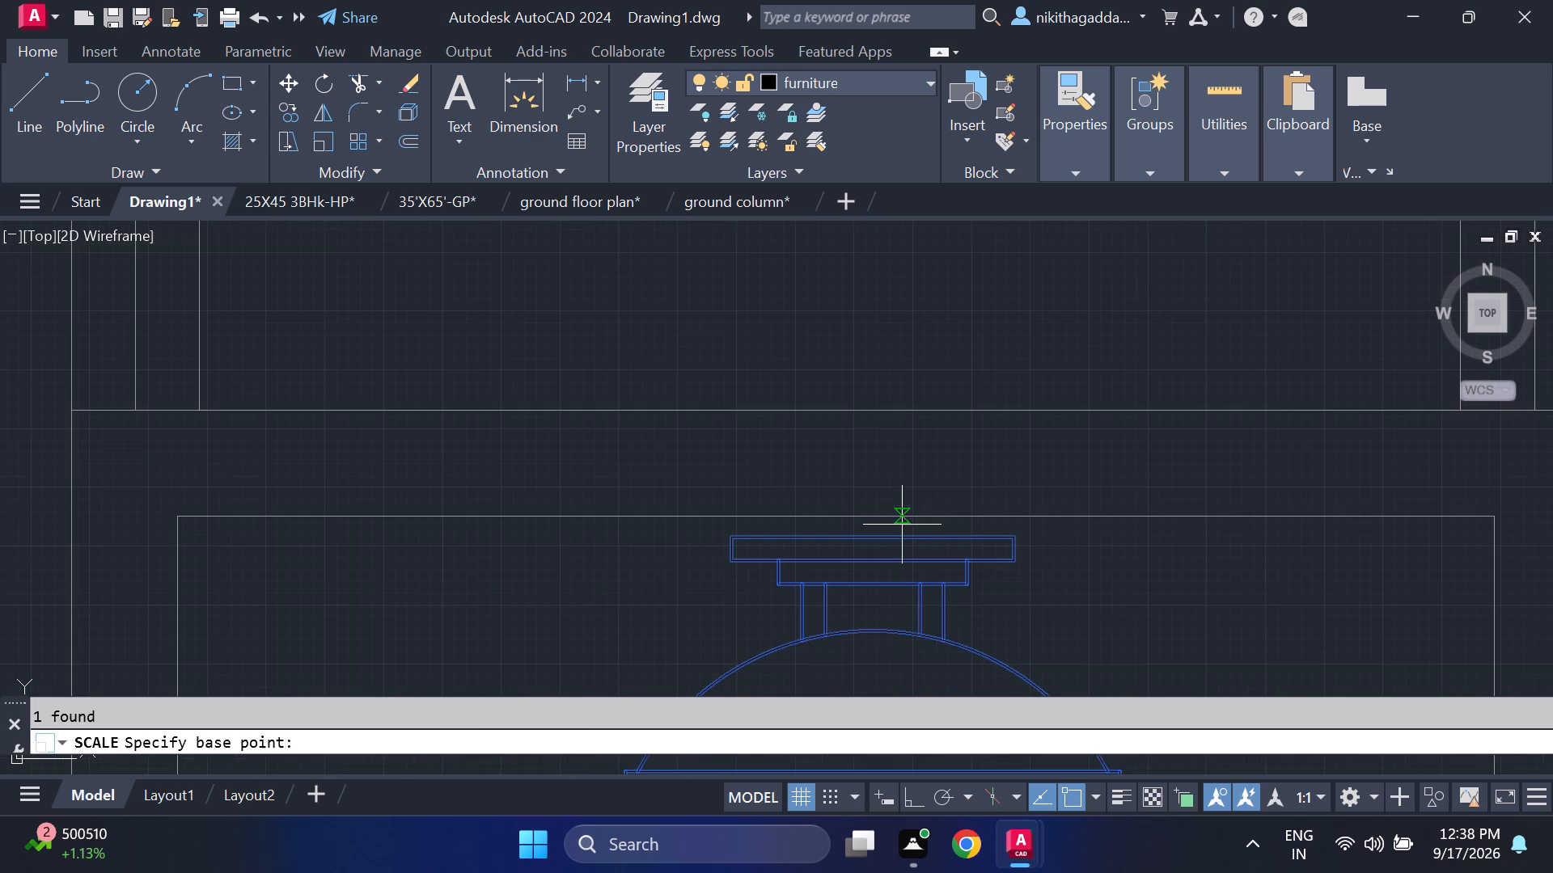
{"action": "left_click", "coordinate": [871, 538]}
{"action": "scroll", "coordinate": [902, 574], "scroll_direction": "down", "scroll_amount": 1}
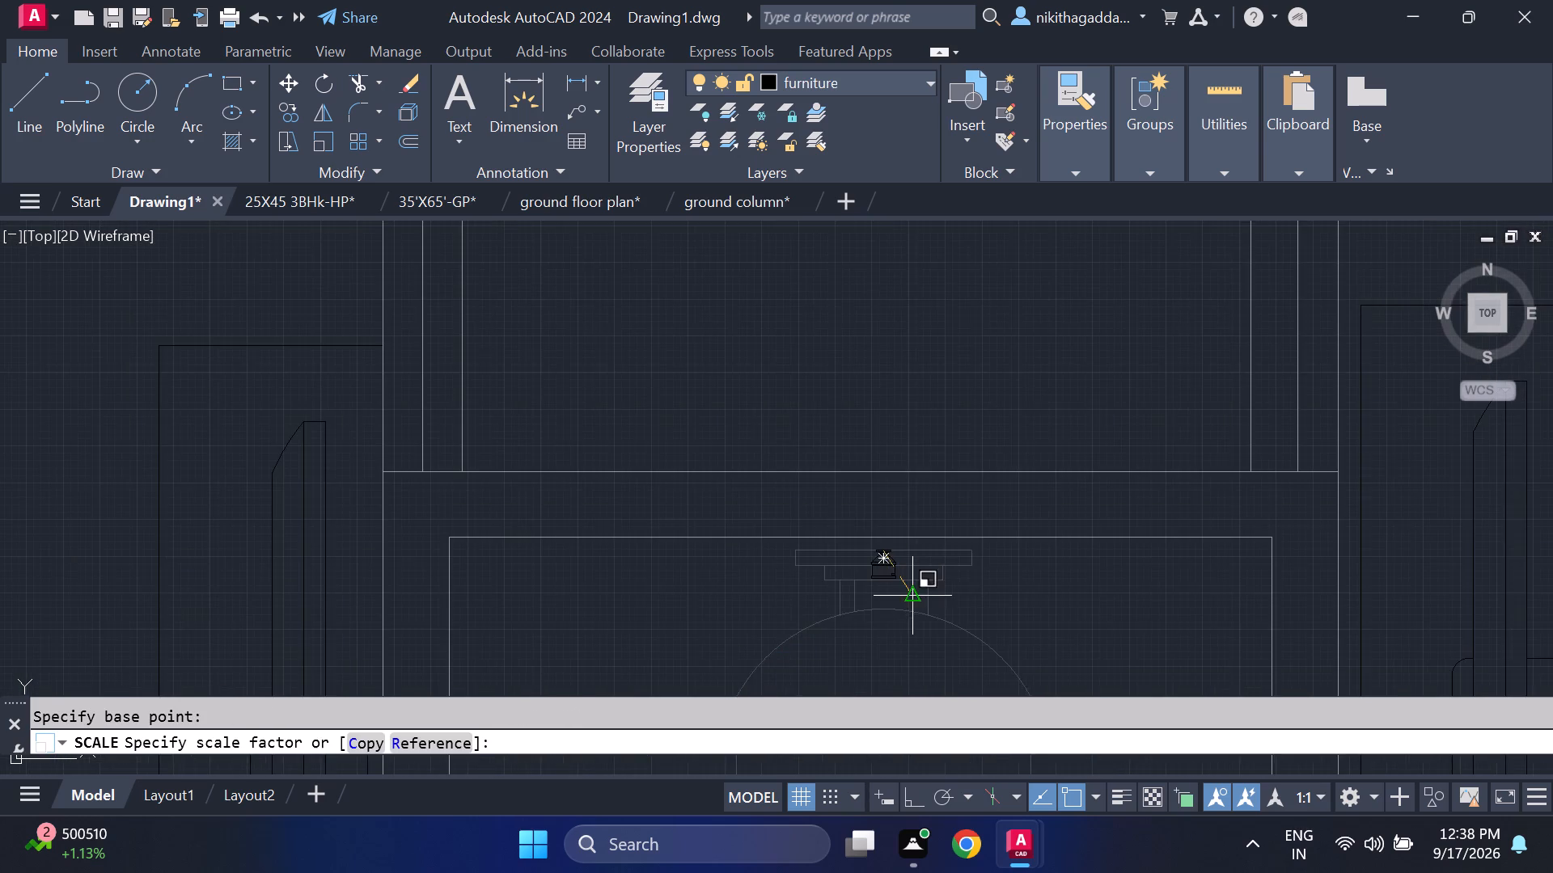
{"action": "middle_click_drag", "start_coordinate": [910, 592], "coordinate": [869, 366]}
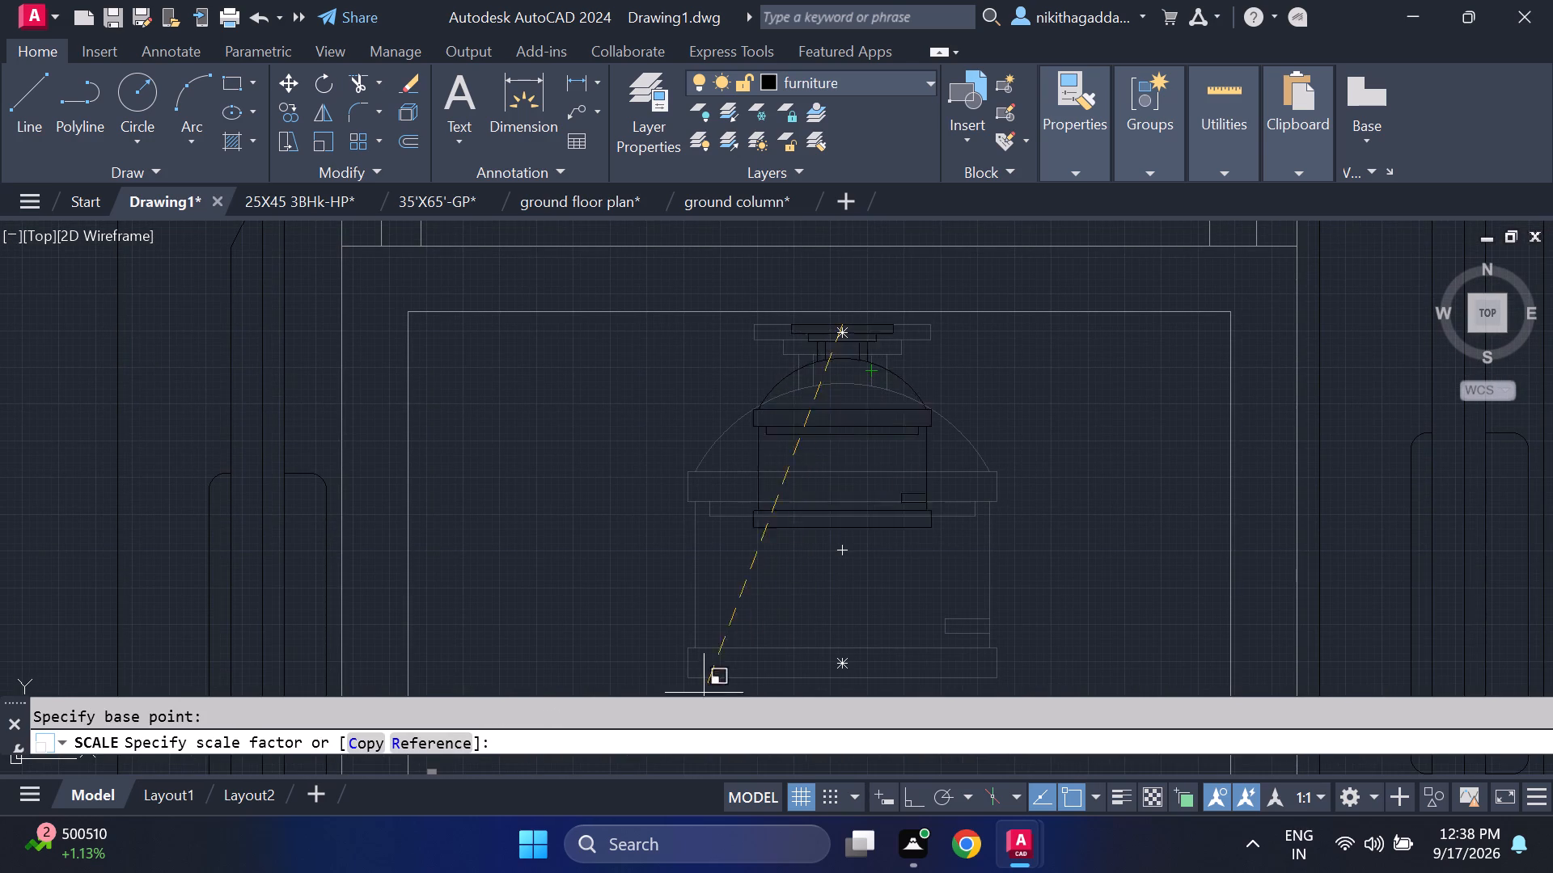
{"action": "middle_click_drag", "start_coordinate": [657, 623], "coordinate": [714, 381]}
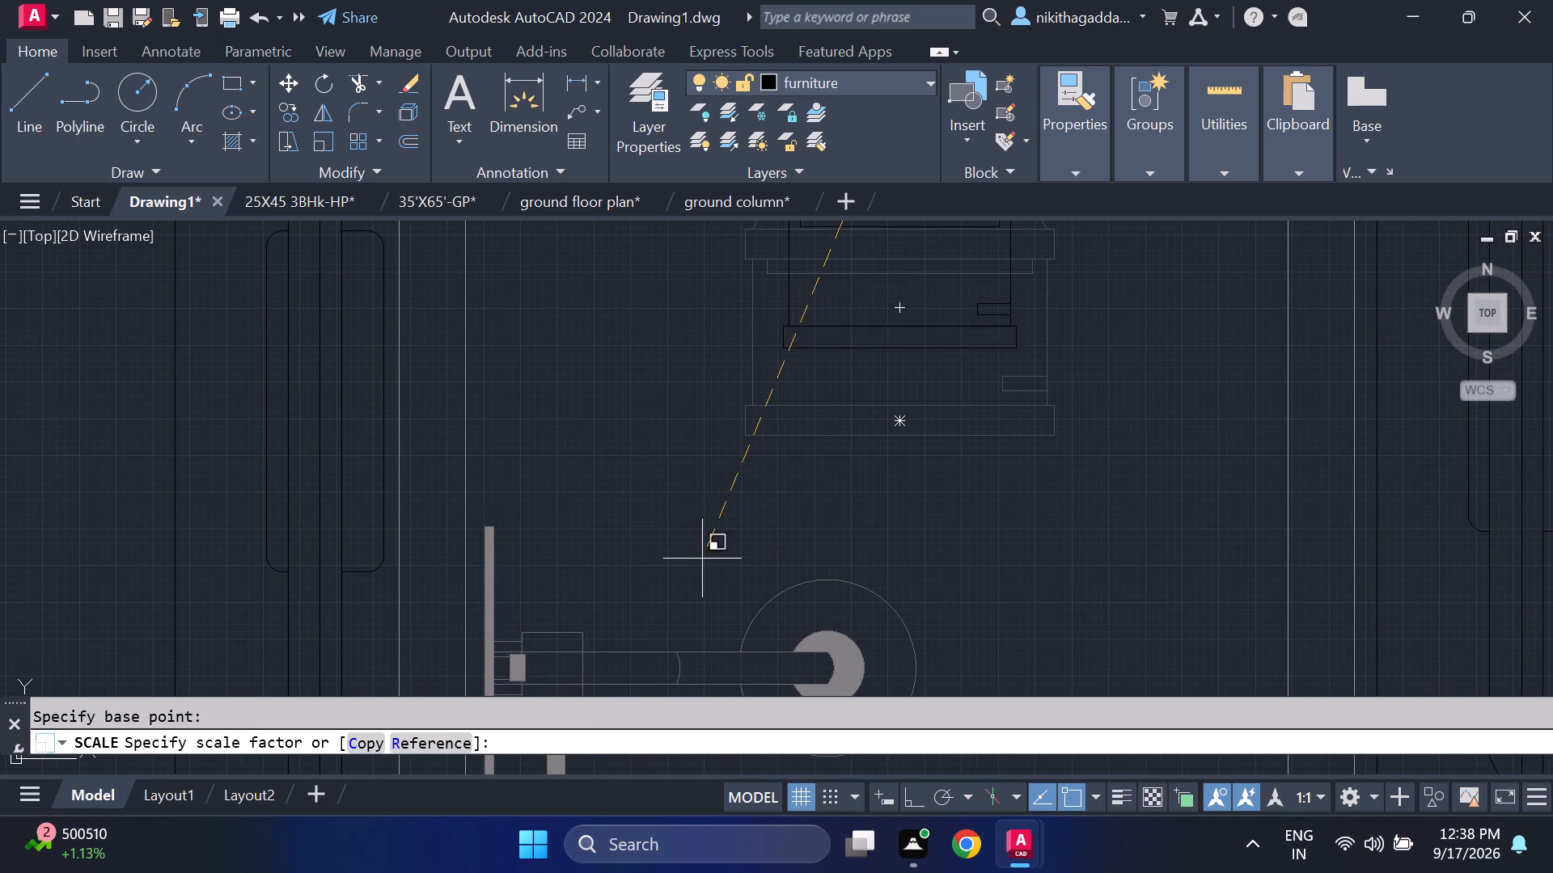
{"action": "left_click", "coordinate": [673, 593]}
{"action": "scroll", "coordinate": [918, 499], "scroll_direction": "down", "scroll_amount": 2}
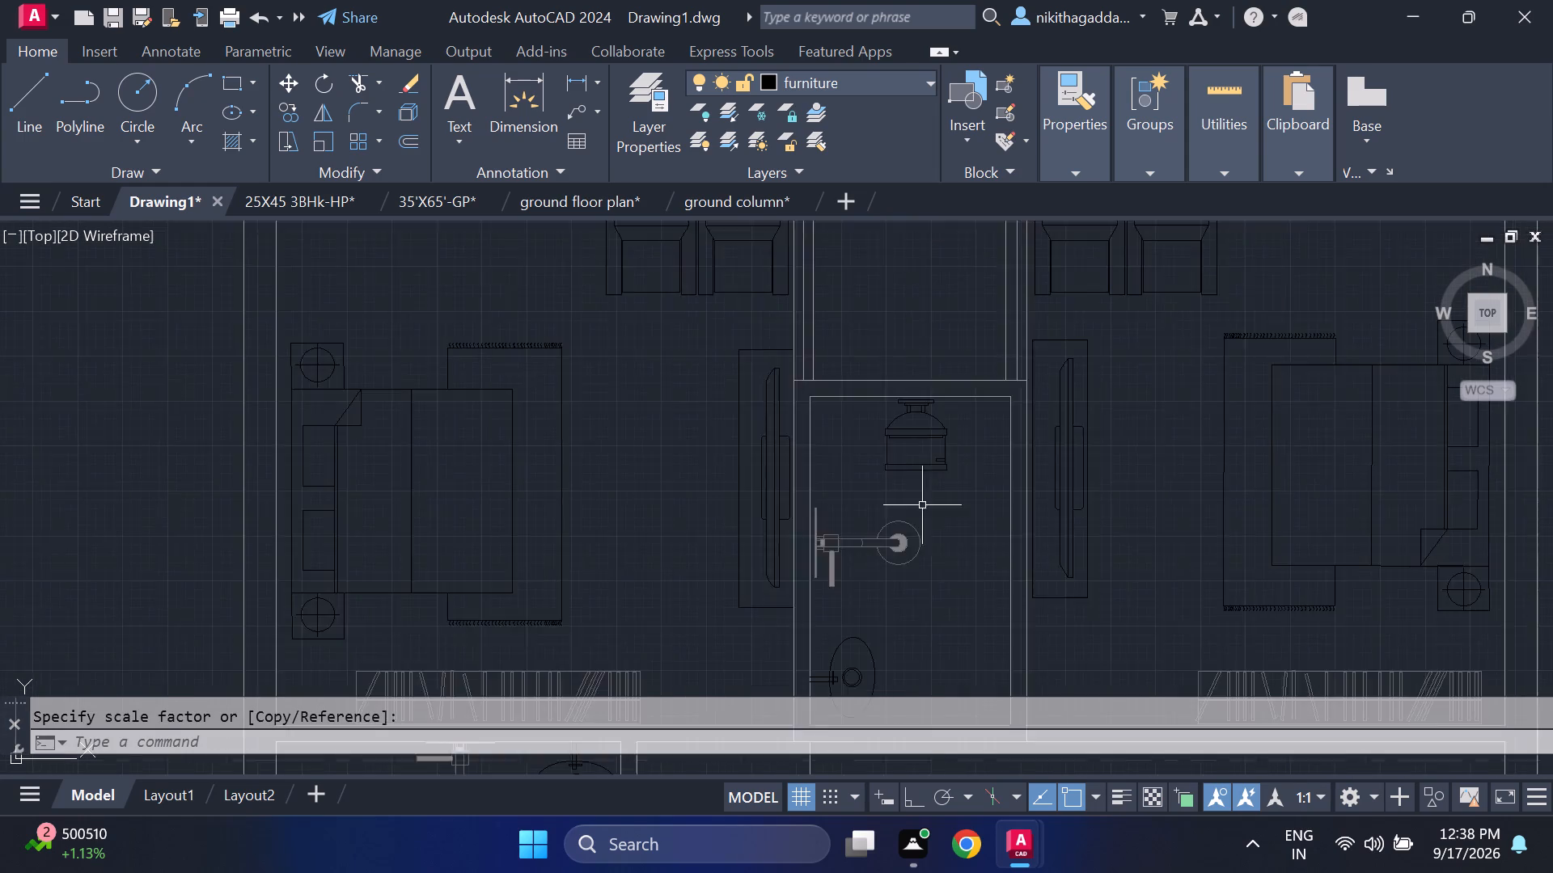
{"action": "scroll", "coordinate": [923, 507], "scroll_direction": "down", "scroll_amount": 2}
{"action": "middle_click_drag", "start_coordinate": [935, 544], "coordinate": [919, 327]}
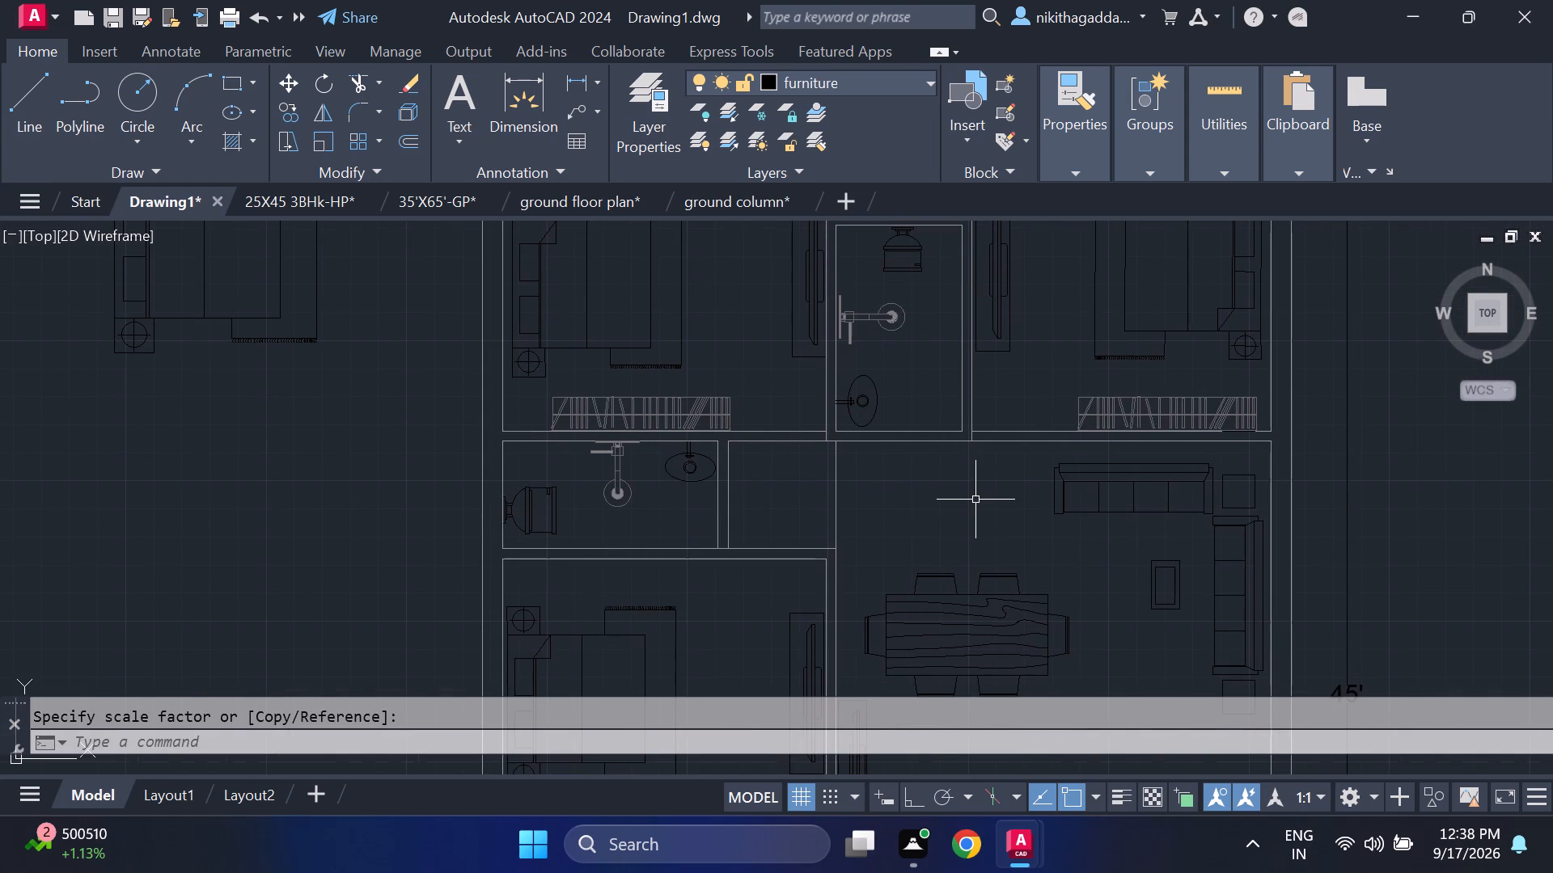
Erase the spare wardrobe and the vertical three-seat sofa lying far to the upper left of the floor plan.
{"action": "scroll", "coordinate": [543, 555], "scroll_direction": "down", "scroll_amount": 2}
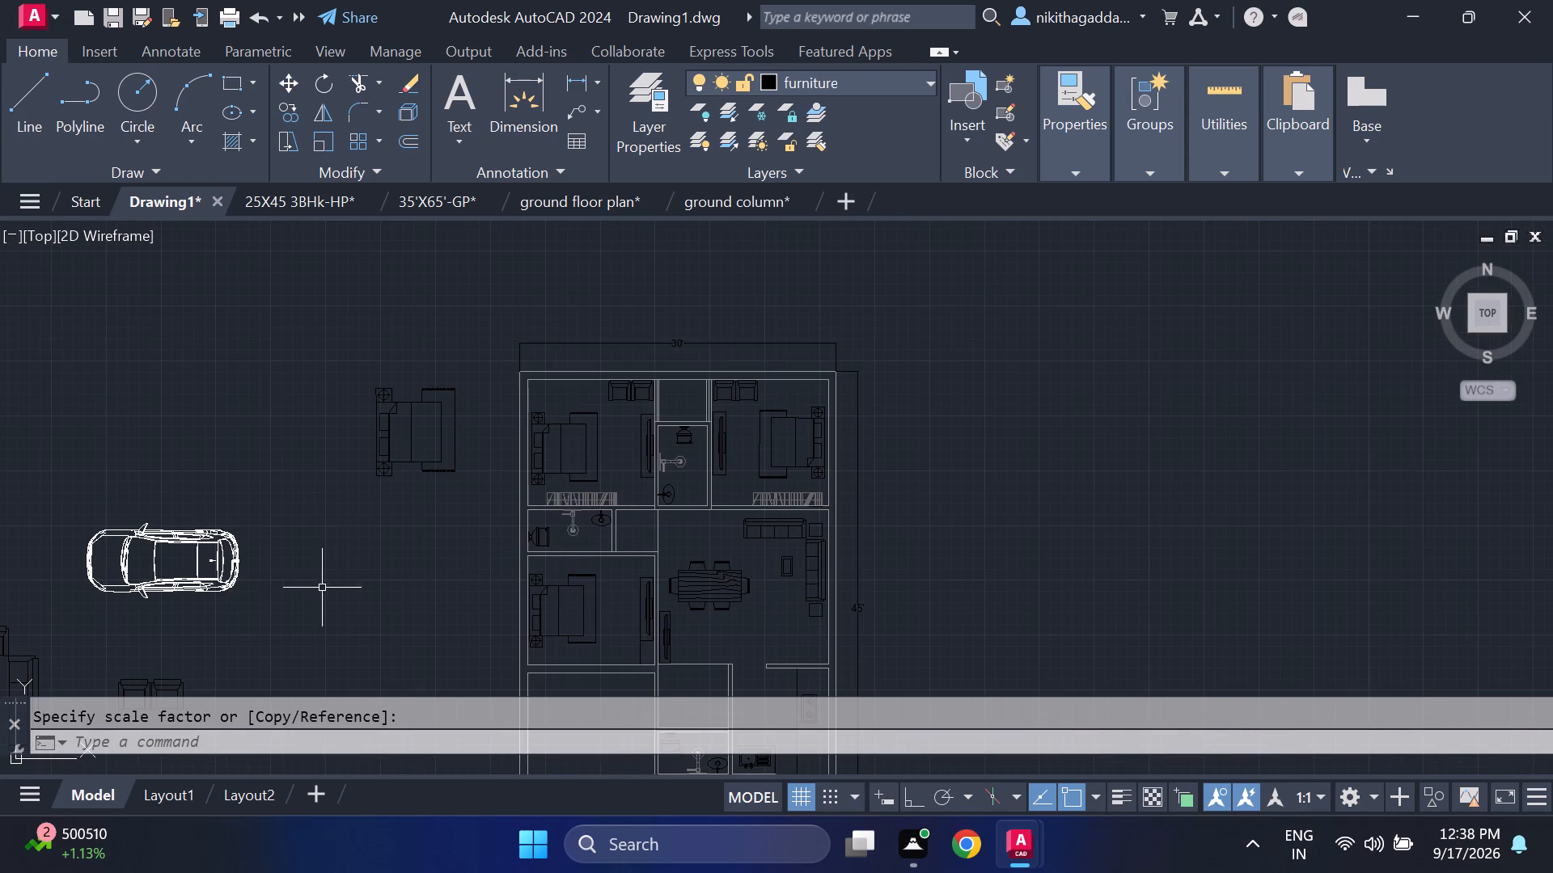
{"action": "scroll", "coordinate": [368, 546], "scroll_direction": "down", "scroll_amount": 2}
{"action": "middle_click_drag", "start_coordinate": [368, 547], "coordinate": [735, 468]}
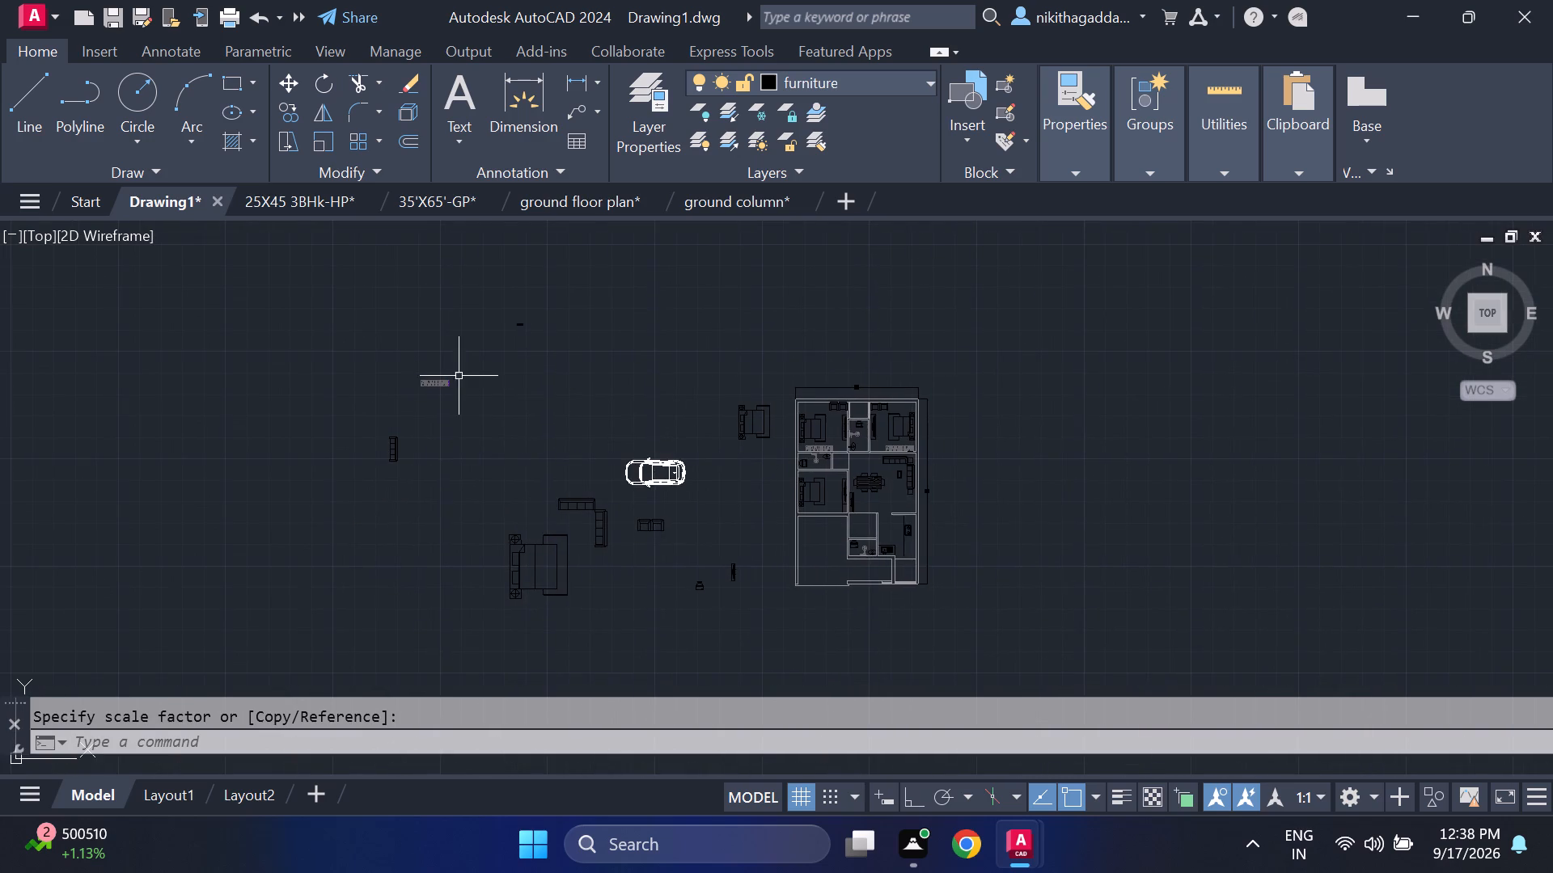
{"action": "scroll", "coordinate": [454, 369], "scroll_direction": "up", "scroll_amount": 2}
{"action": "scroll", "coordinate": [628, 236], "scroll_direction": "up", "scroll_amount": 3}
{"action": "scroll", "coordinate": [579, 345], "scroll_direction": "down", "scroll_amount": 3}
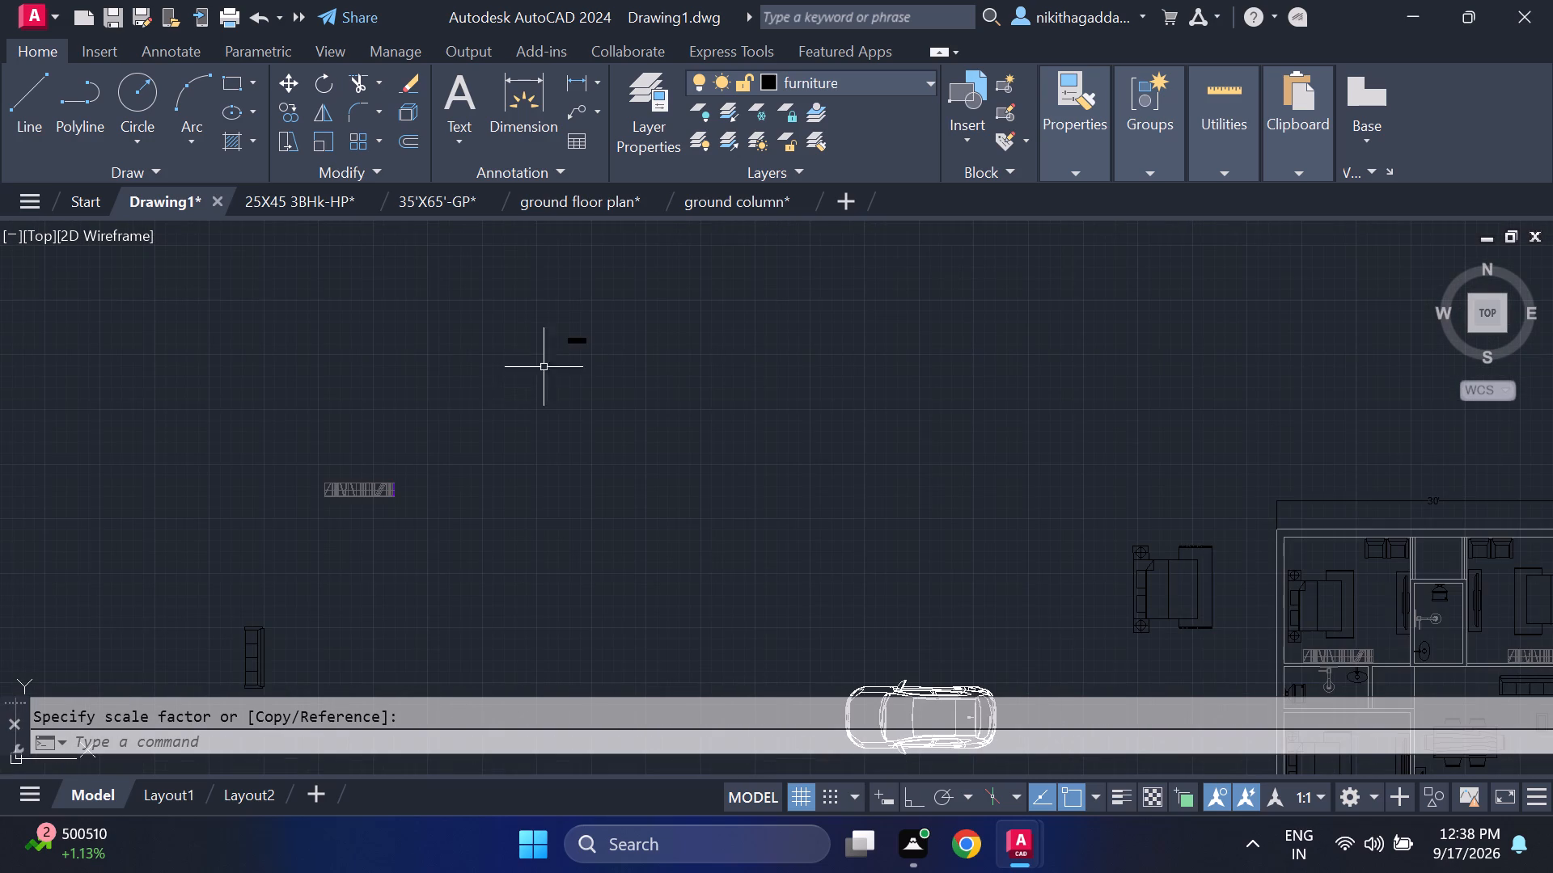
{"action": "left_click", "coordinate": [449, 414]}
{"action": "left_click", "coordinate": [119, 665]}
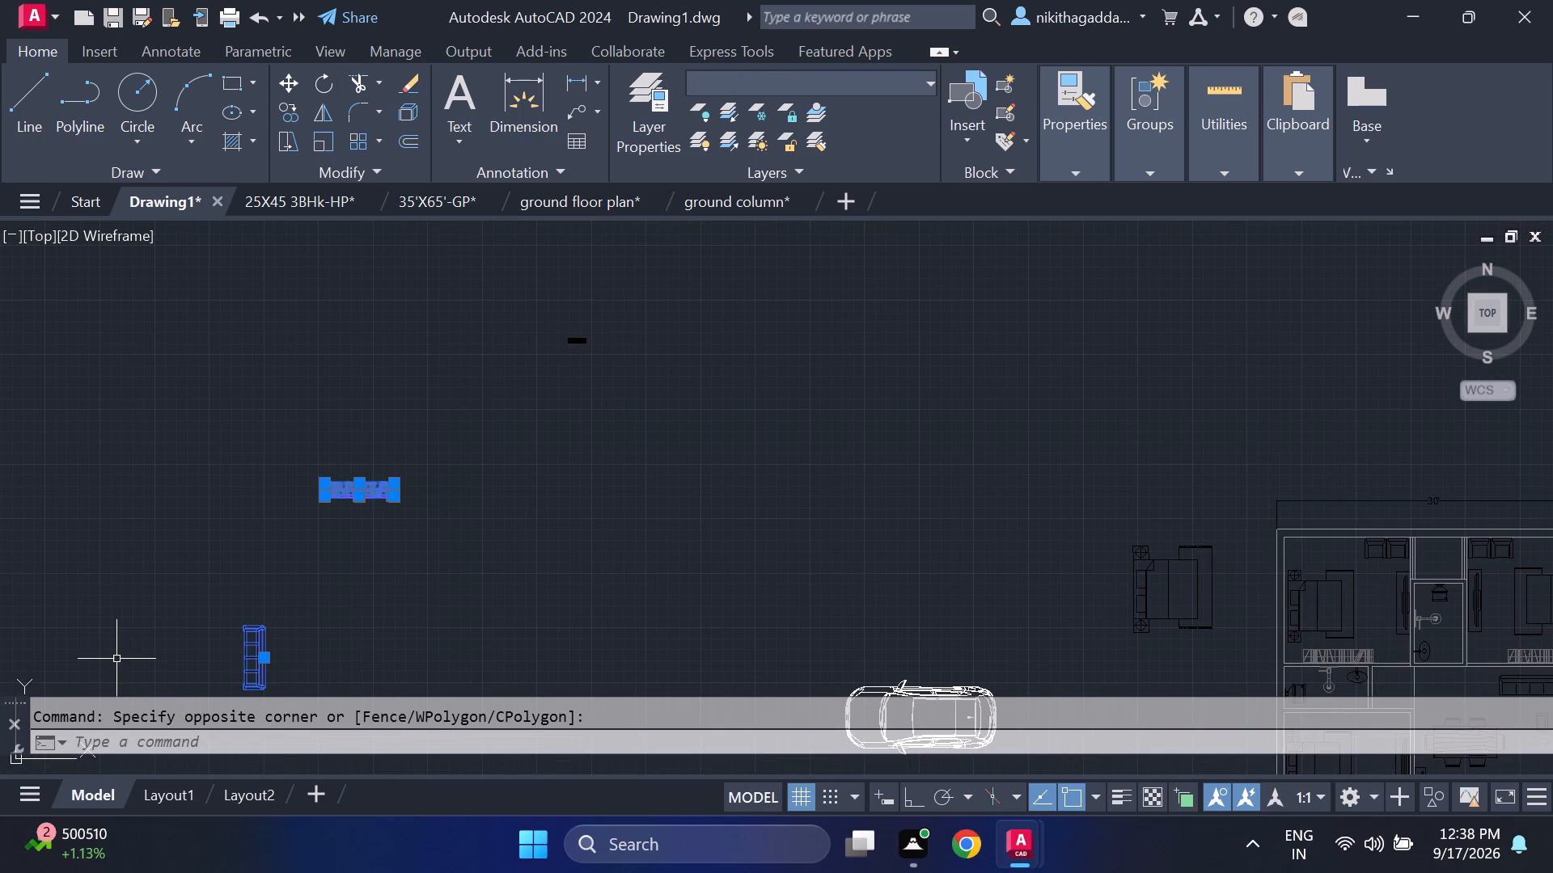
{"action": "key", "text": "Delete"}
Erase the spare double bed standing just outside the floor plan's upper-left corner.
{"action": "scroll", "coordinate": [140, 656], "scroll_direction": "down", "scroll_amount": 4}
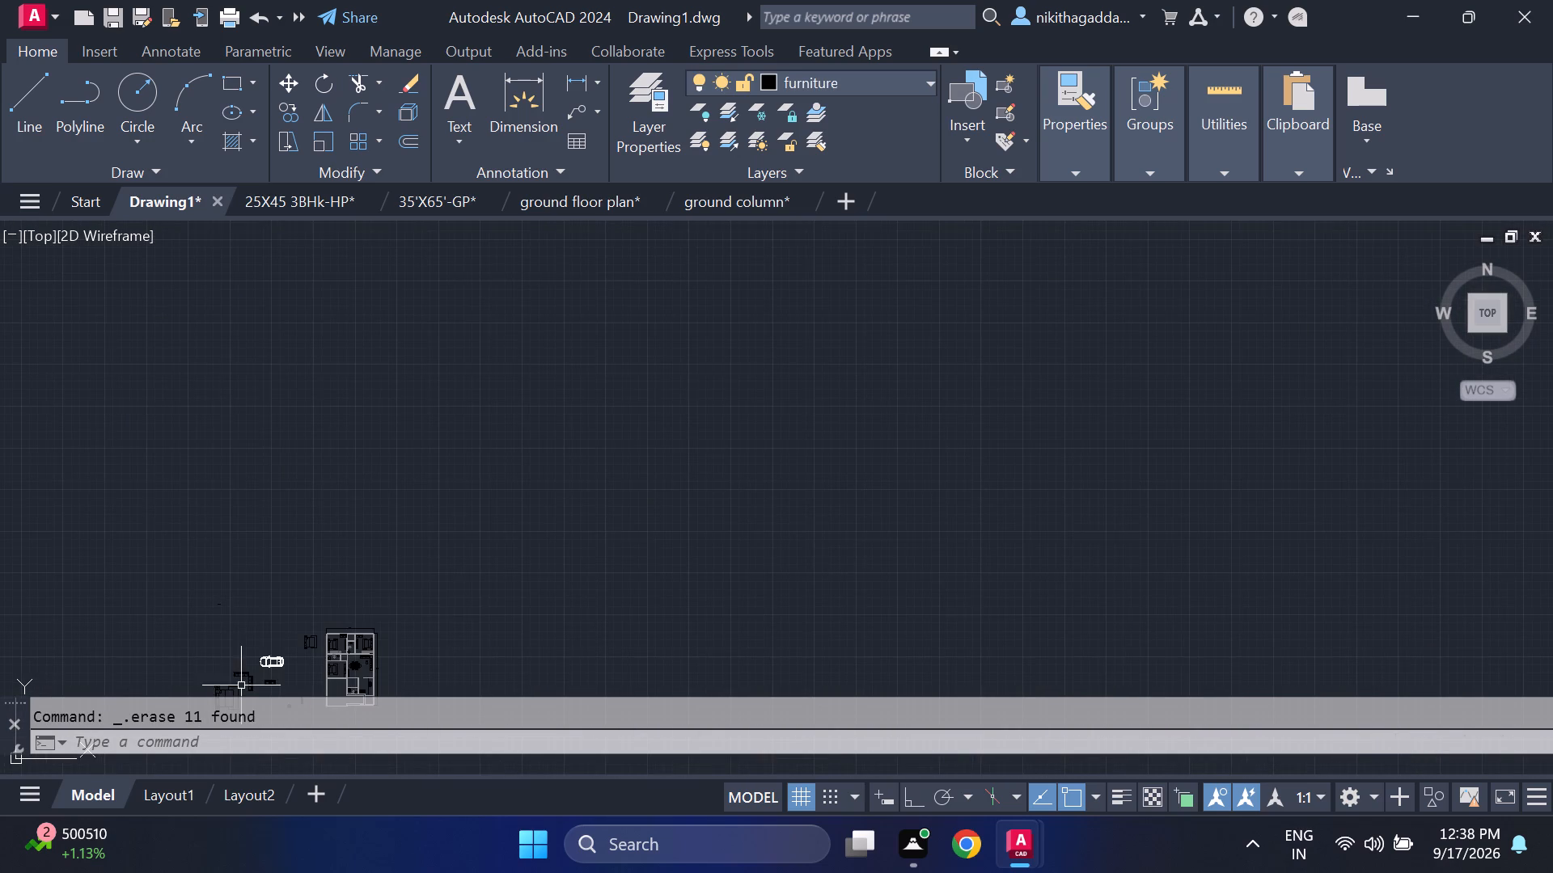
{"action": "middle_click_drag", "start_coordinate": [238, 634], "coordinate": [295, 483]}
{"action": "scroll", "coordinate": [325, 562], "scroll_direction": "up", "scroll_amount": 2}
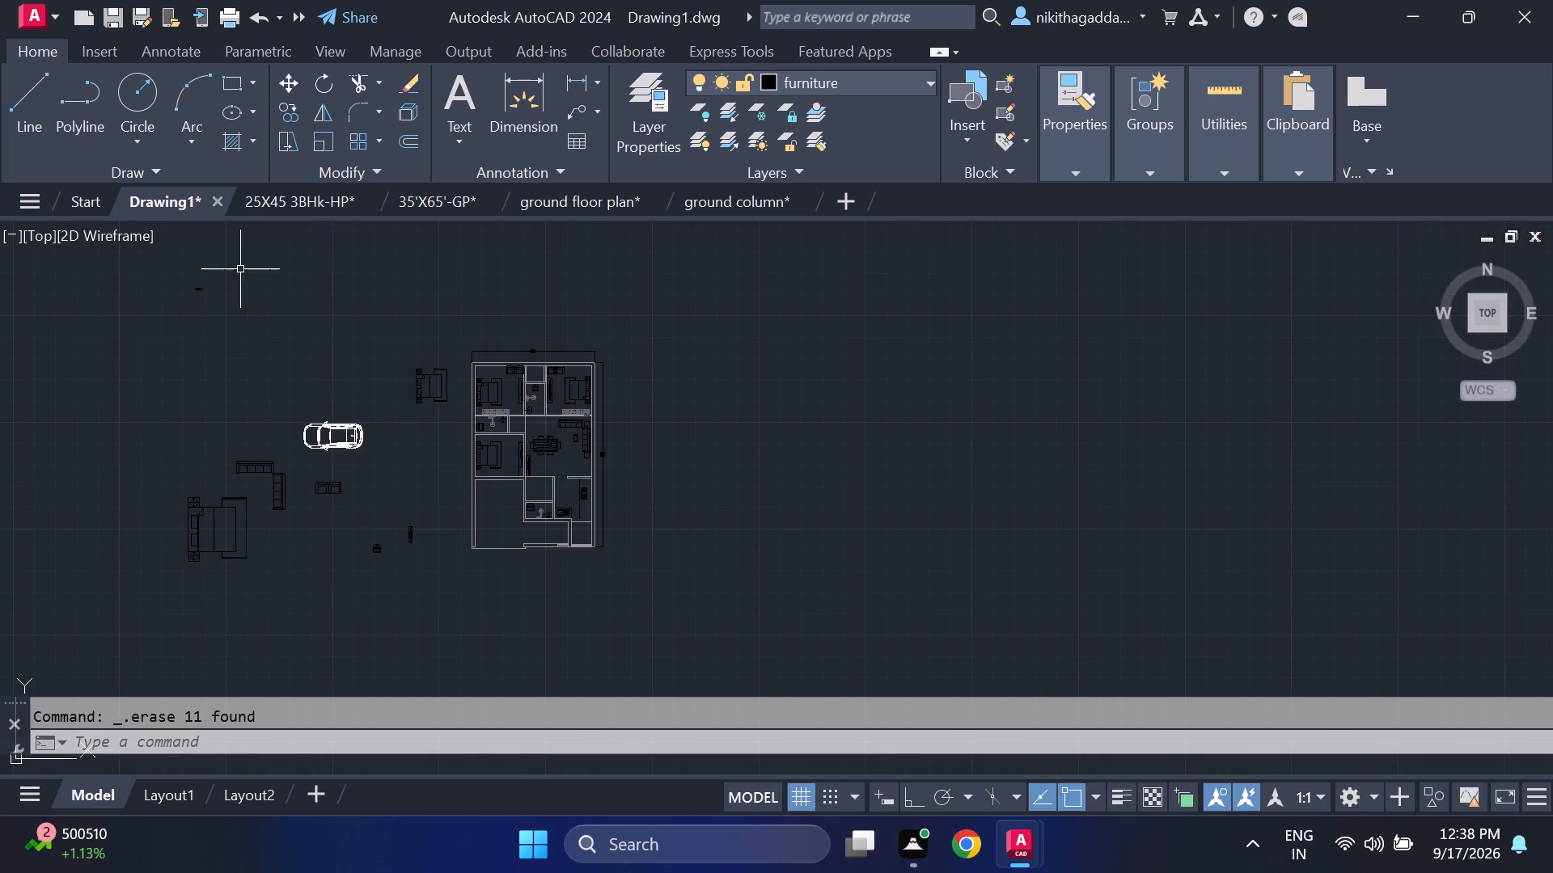
{"action": "scroll", "coordinate": [188, 276], "scroll_direction": "up", "scroll_amount": 2}
{"action": "left_click_drag", "start_coordinate": [386, 373], "coordinate": [372, 382]}
{"action": "left_click", "coordinate": [290, 354]}
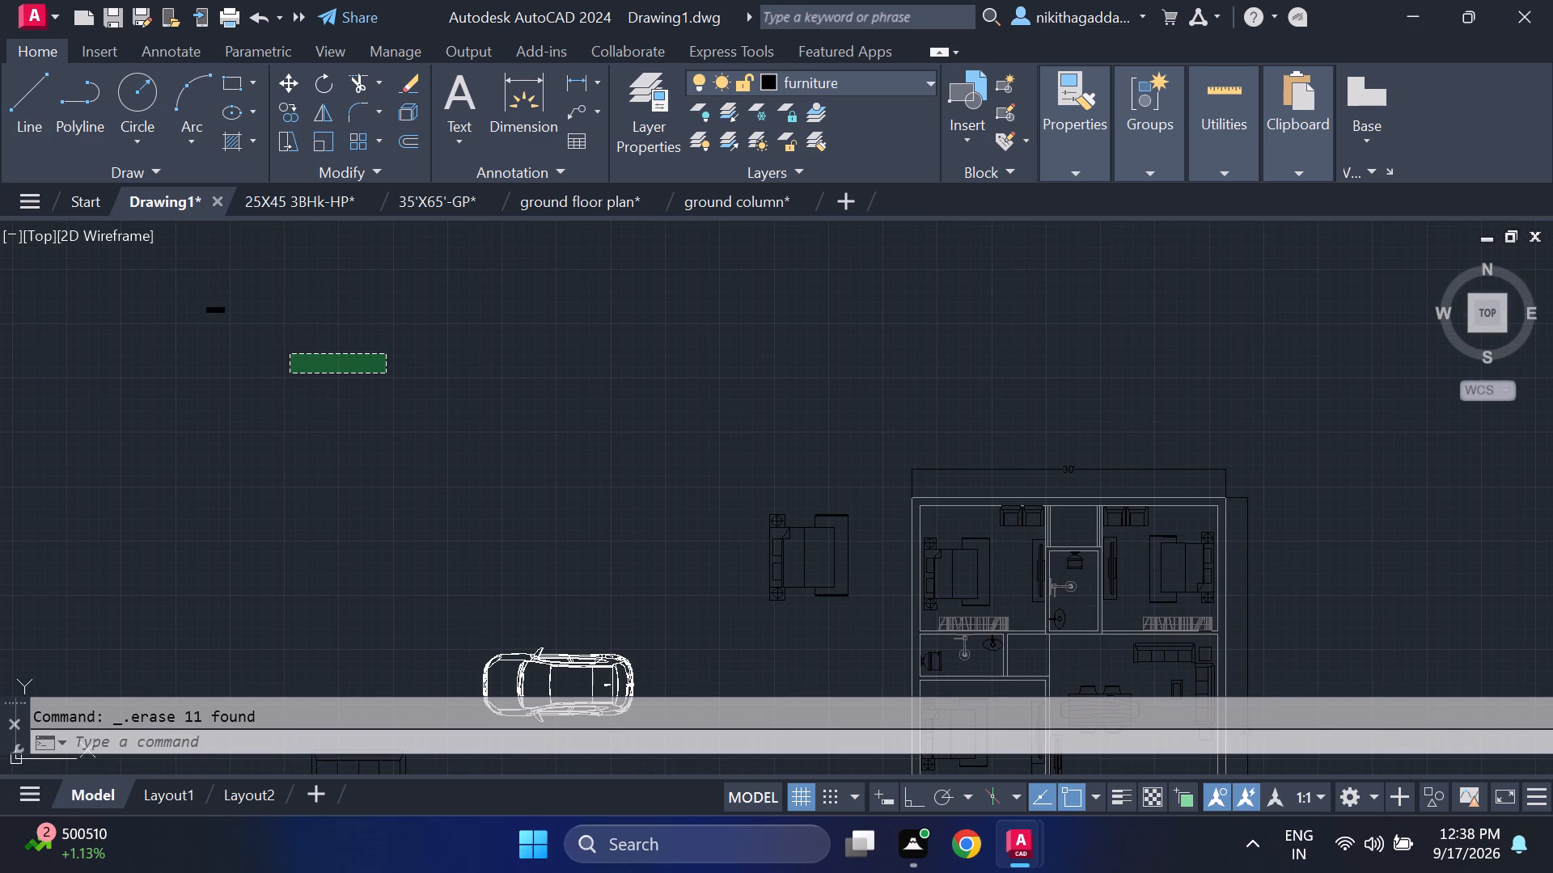
{"action": "middle_click_drag", "start_coordinate": [648, 523], "coordinate": [563, 427]}
{"action": "middle_click", "coordinate": [536, 361]}
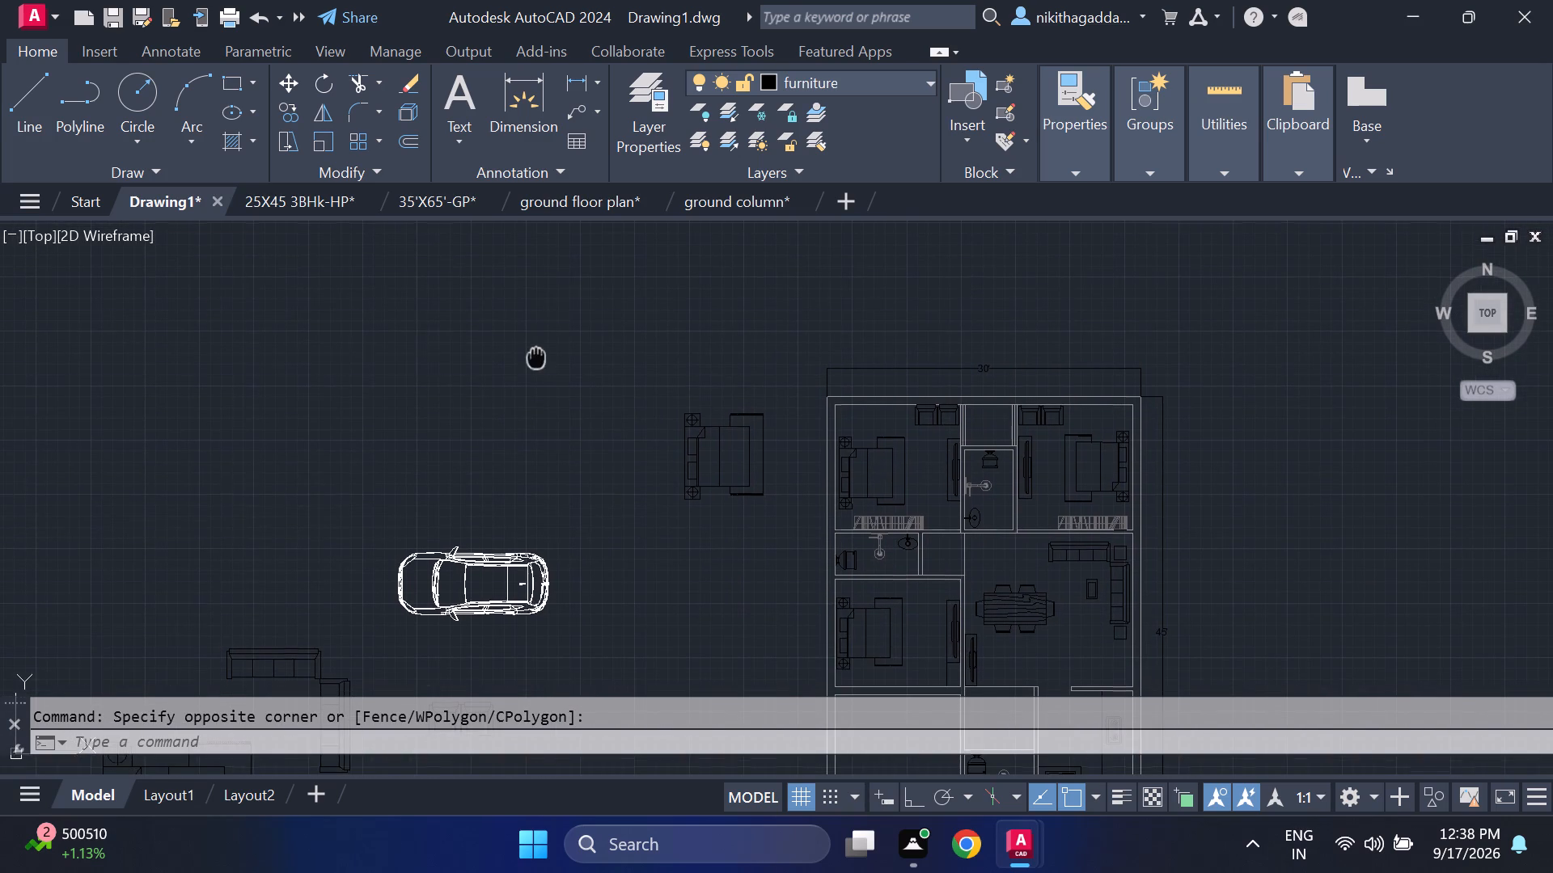
{"action": "middle_click", "coordinate": [536, 356]}
{"action": "middle_click_drag", "start_coordinate": [609, 459], "coordinate": [561, 387]}
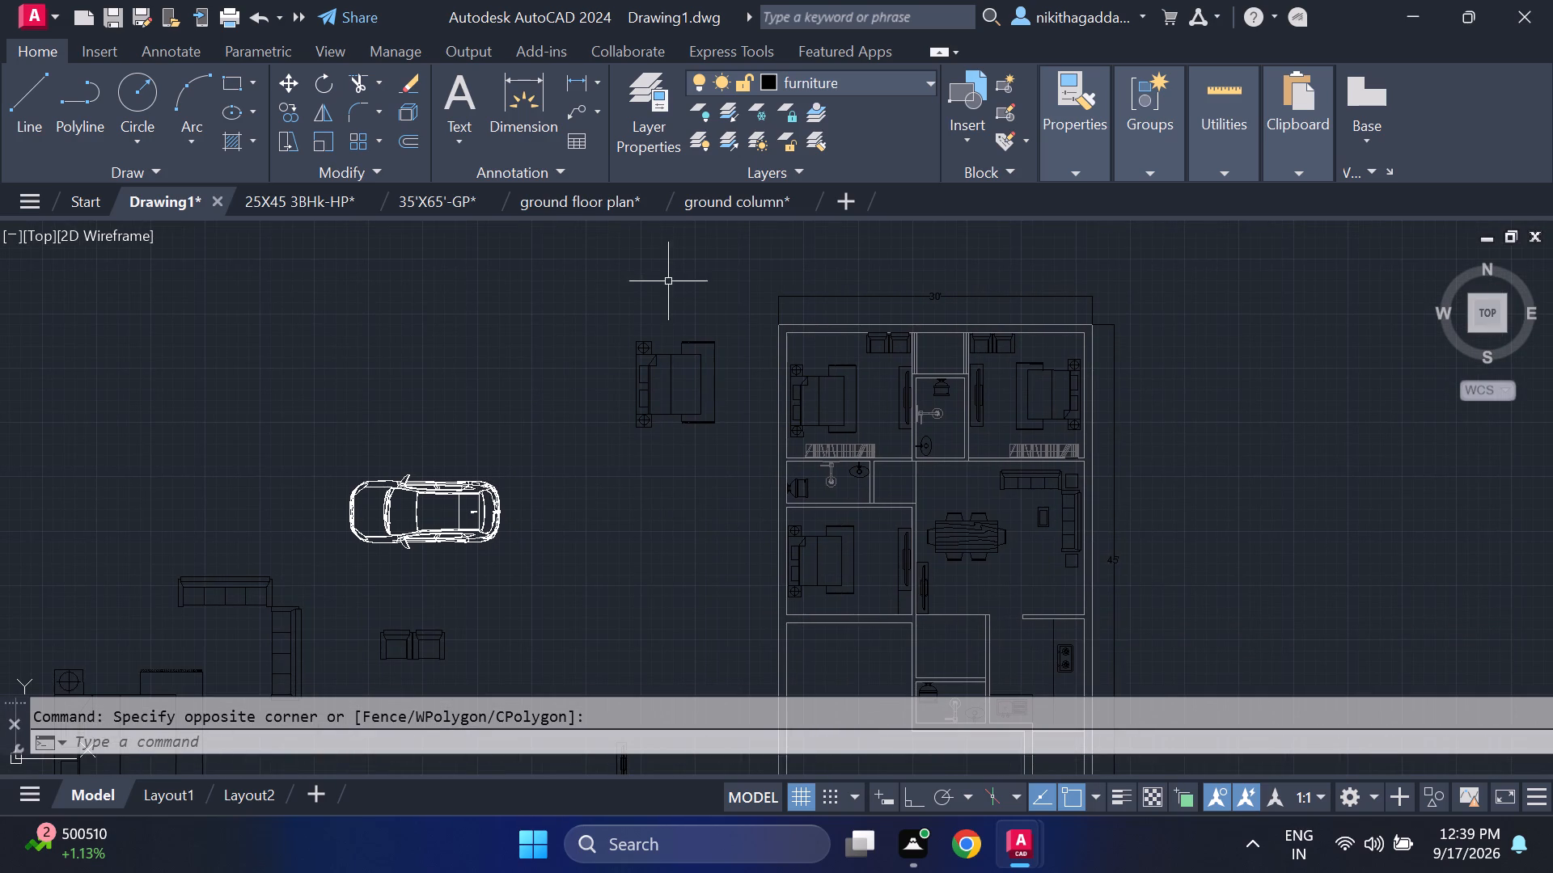
{"action": "left_click_drag", "start_coordinate": [671, 287], "coordinate": [668, 297]}
{"action": "left_click", "coordinate": [600, 439]}
{"action": "key", "text": "Delete"}
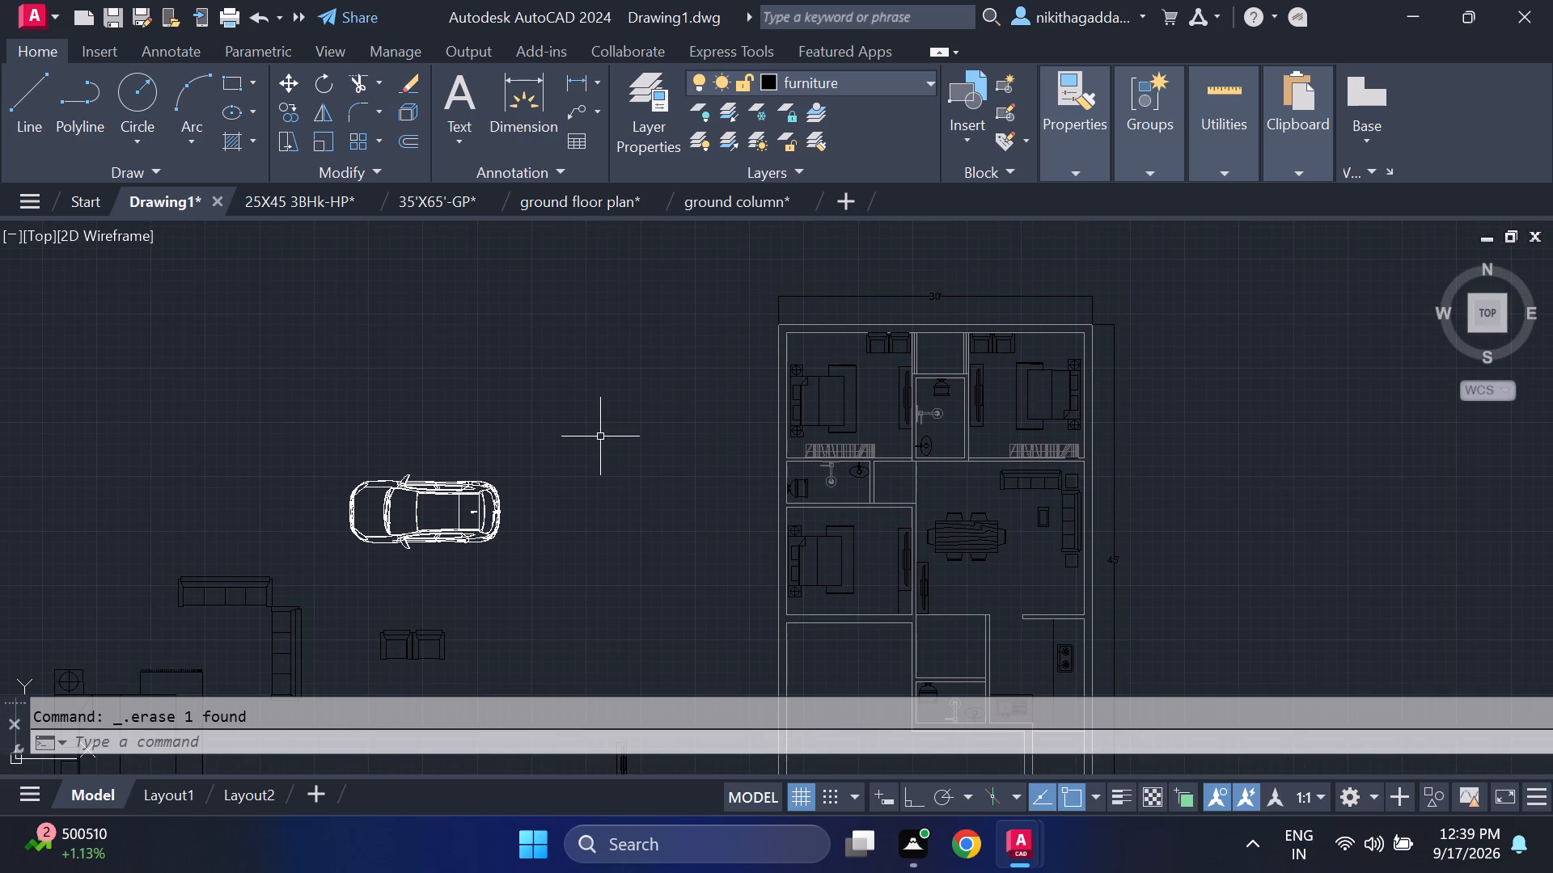
Erase the remaining spare furniture and fixtures outside the plan, including the armchairs, sofas, large bed and small distant block, keeping the car.
{"action": "scroll", "coordinate": [639, 415], "scroll_direction": "down", "scroll_amount": 1}
{"action": "middle_click_drag", "start_coordinate": [633, 496], "coordinate": [698, 358]}
{"action": "scroll", "coordinate": [666, 468], "scroll_direction": "up", "scroll_amount": 2}
{"action": "left_click_drag", "start_coordinate": [808, 426], "coordinate": [801, 436]}
{"action": "left_click_drag", "start_coordinate": [546, 635], "coordinate": [541, 627]}
{"action": "left_click_drag", "start_coordinate": [503, 252], "coordinate": [492, 263]}
{"action": "left_click", "coordinate": [249, 475]}
{"action": "scroll", "coordinate": [263, 470], "scroll_direction": "down", "scroll_amount": 2}
{"action": "middle_click_drag", "start_coordinate": [271, 466], "coordinate": [301, 456]}
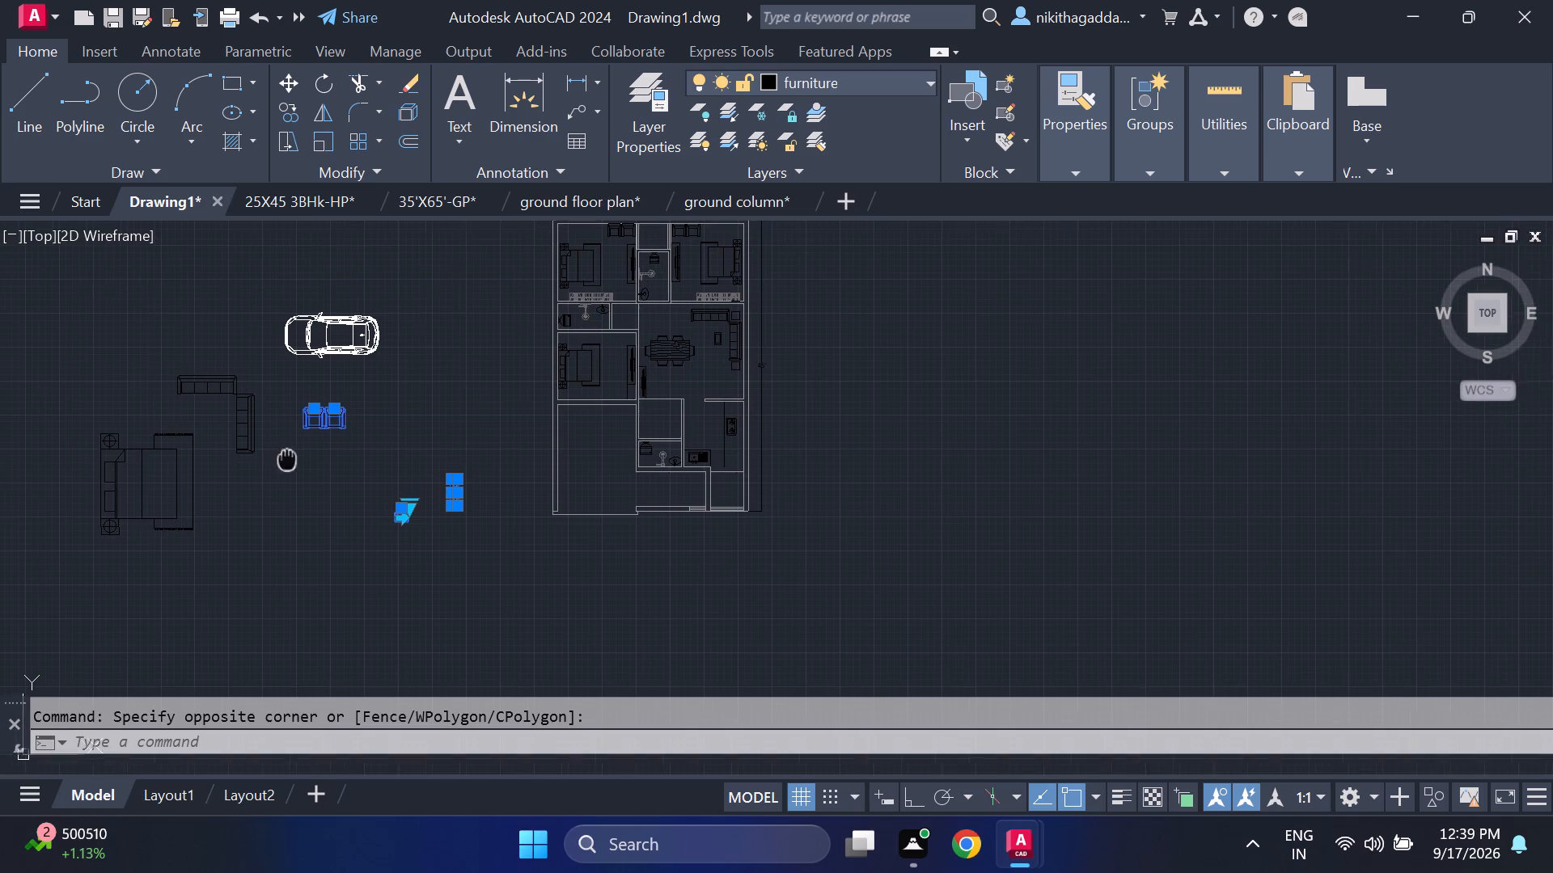
{"action": "middle_click_drag", "start_coordinate": [301, 456], "coordinate": [508, 451]}
{"action": "left_click", "coordinate": [491, 365]}
{"action": "left_click", "coordinate": [194, 545]}
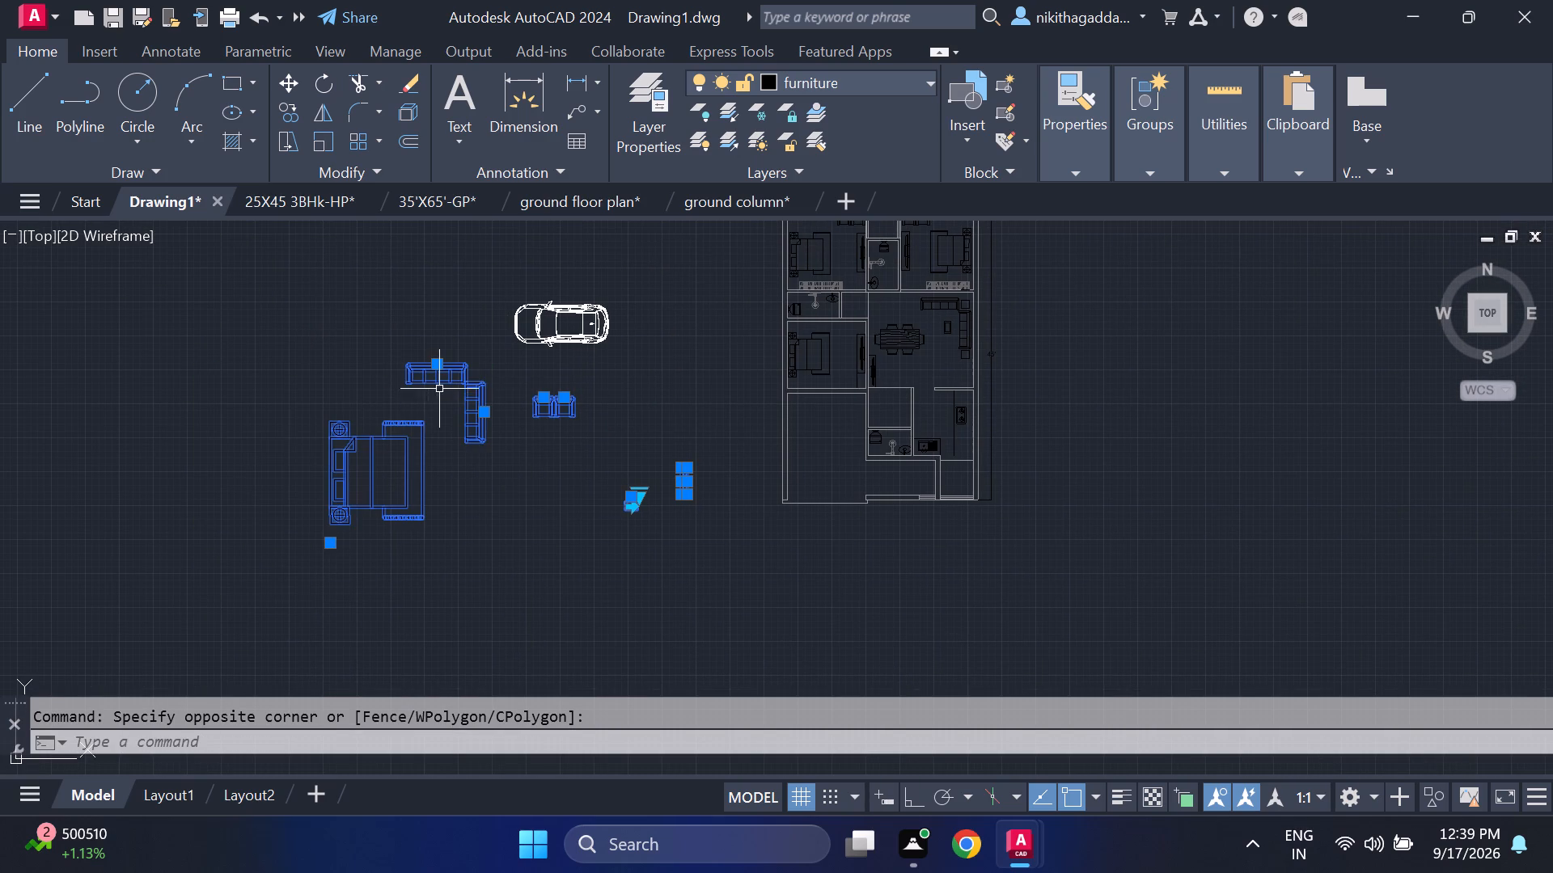
{"action": "scroll", "coordinate": [437, 423], "scroll_direction": "down", "scroll_amount": 3}
{"action": "middle_click_drag", "start_coordinate": [202, 377], "coordinate": [518, 462]}
{"action": "scroll", "coordinate": [620, 466], "scroll_direction": "down", "scroll_amount": 4}
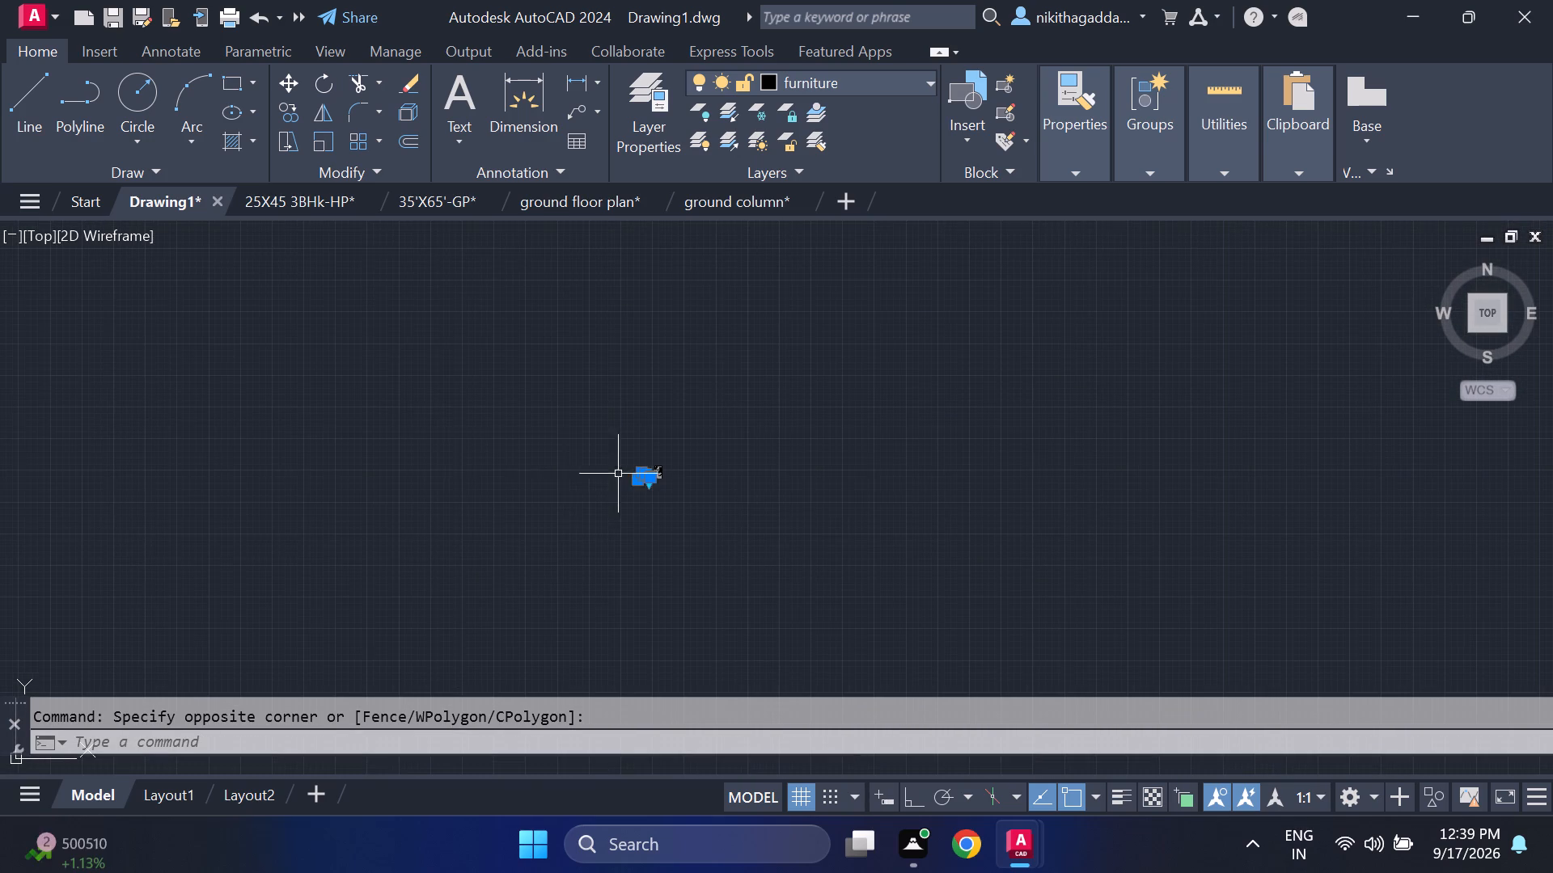
{"action": "left_click", "coordinate": [437, 322]}
{"action": "left_click_drag", "start_coordinate": [0, 622], "coordinate": [10, 613]}
{"action": "scroll", "coordinate": [436, 552], "scroll_direction": "down", "scroll_amount": 1}
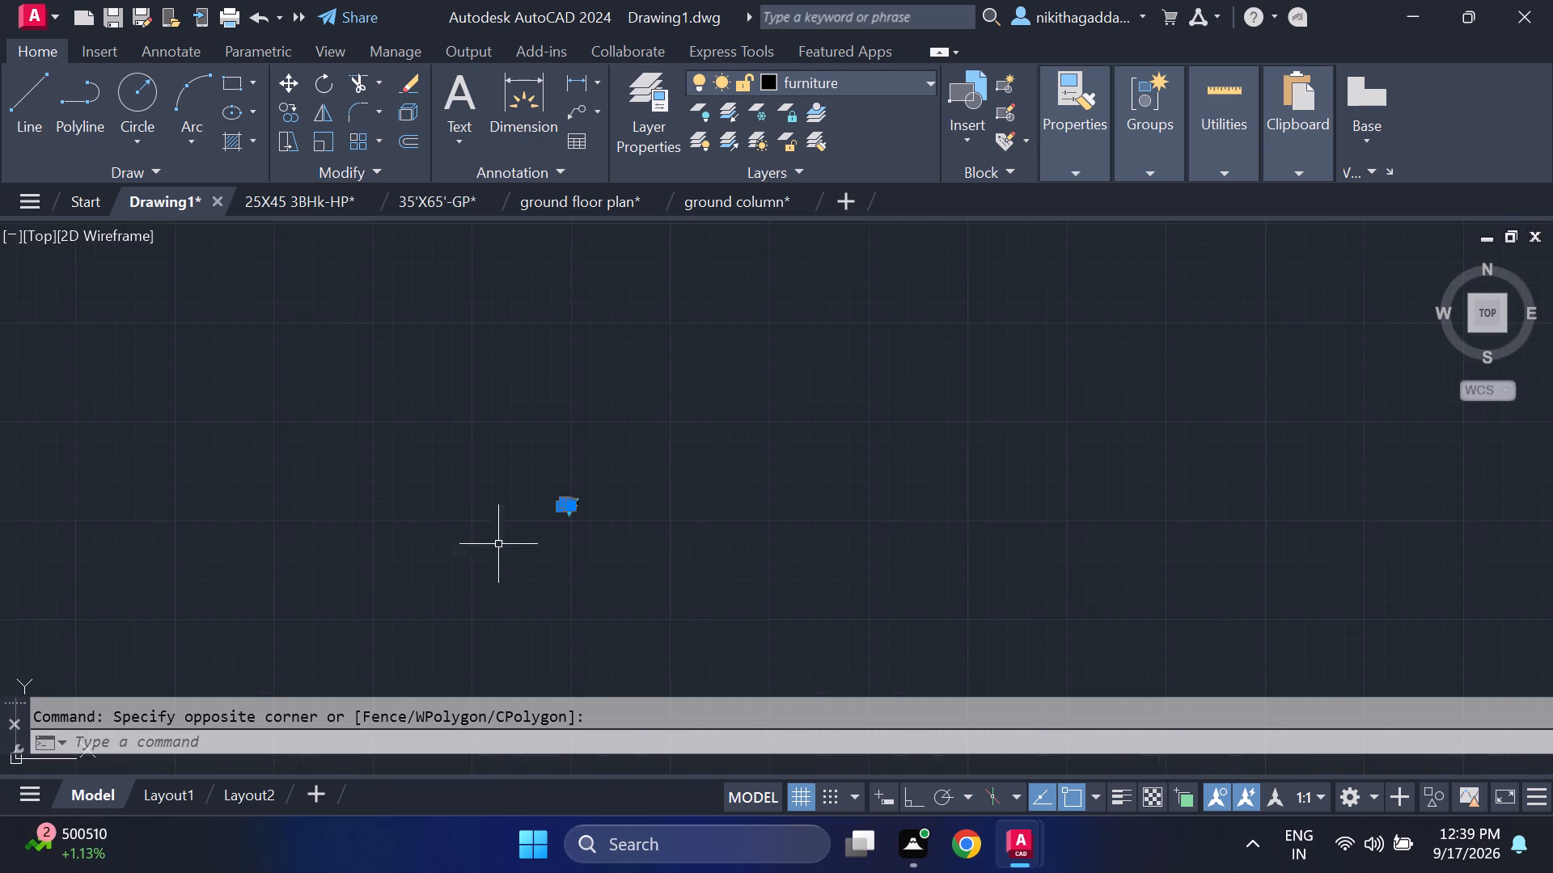
{"action": "scroll", "coordinate": [563, 511], "scroll_direction": "up", "scroll_amount": 8}
{"action": "middle_click_drag", "start_coordinate": [527, 342], "coordinate": [566, 500]}
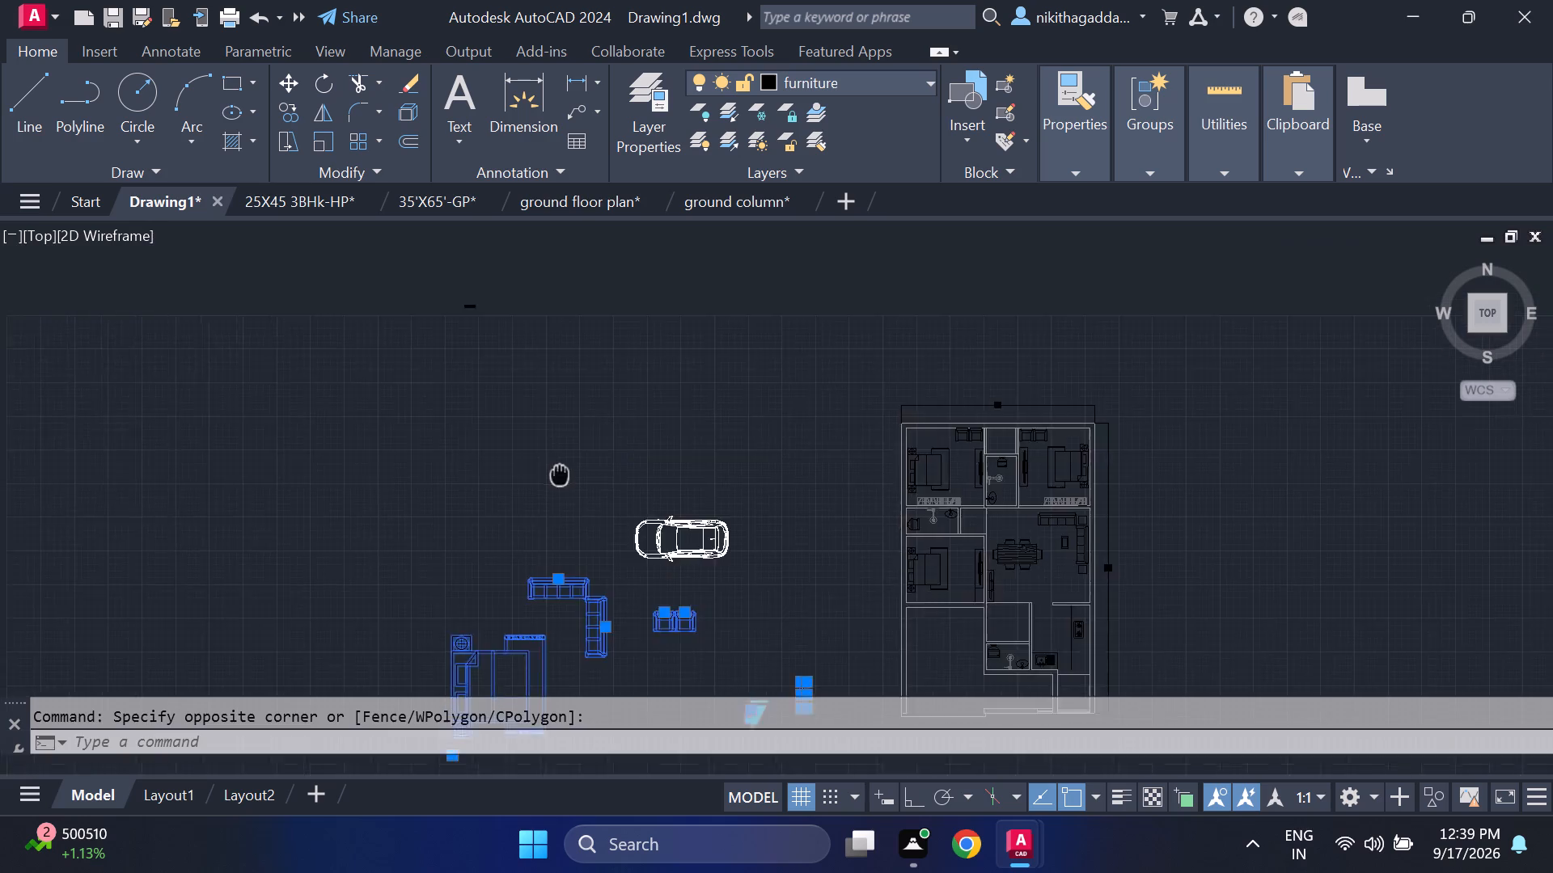
{"action": "middle_click_drag", "start_coordinate": [566, 500], "coordinate": [615, 540]}
{"action": "middle_click", "coordinate": [615, 540]}
{"action": "left_click_drag", "start_coordinate": [590, 333], "coordinate": [578, 339]}
{"action": "left_click", "coordinate": [359, 540]}
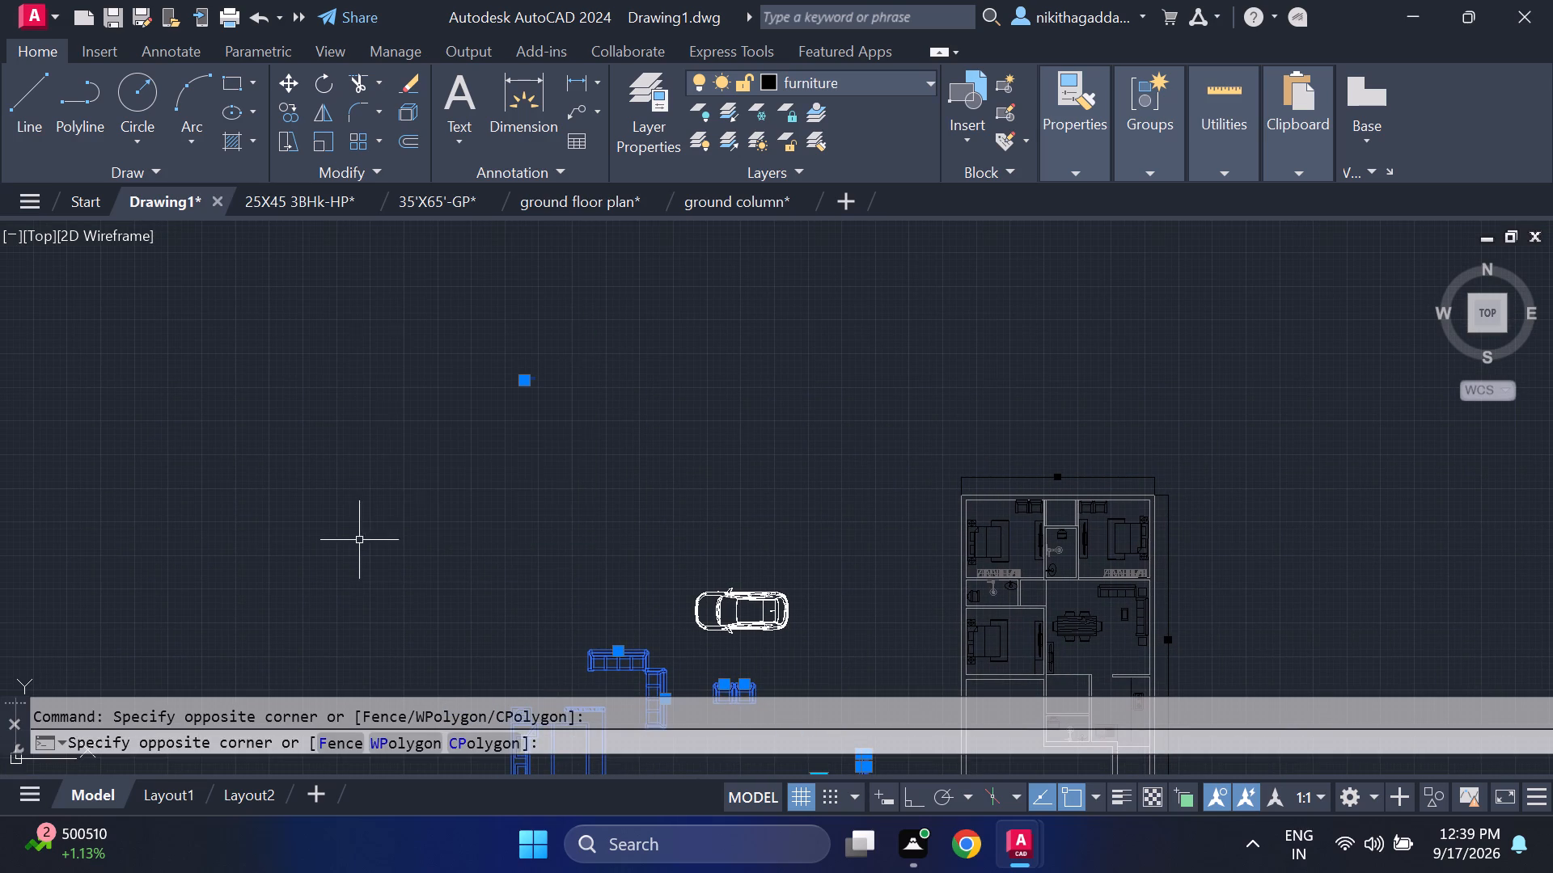
{"action": "key", "text": "Delete"}
Insert the Door - Imperial block from the architectural tool palette in the empty area above the car, and close the palette.
{"action": "scroll", "coordinate": [404, 474], "scroll_direction": "down", "scroll_amount": 3}
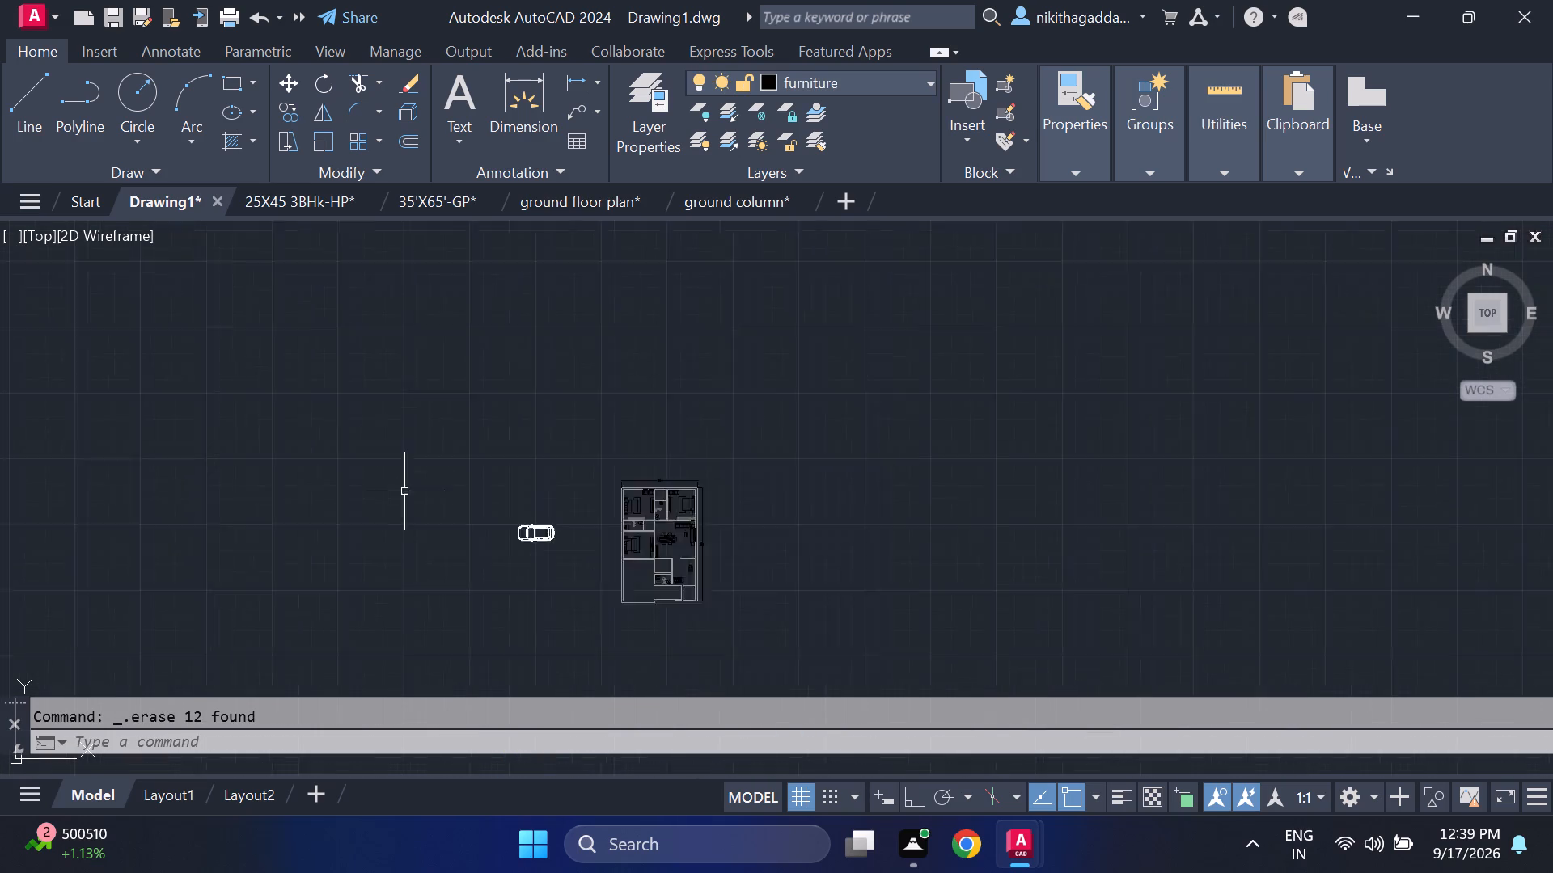
{"action": "scroll", "coordinate": [406, 496], "scroll_direction": "down", "scroll_amount": 1}
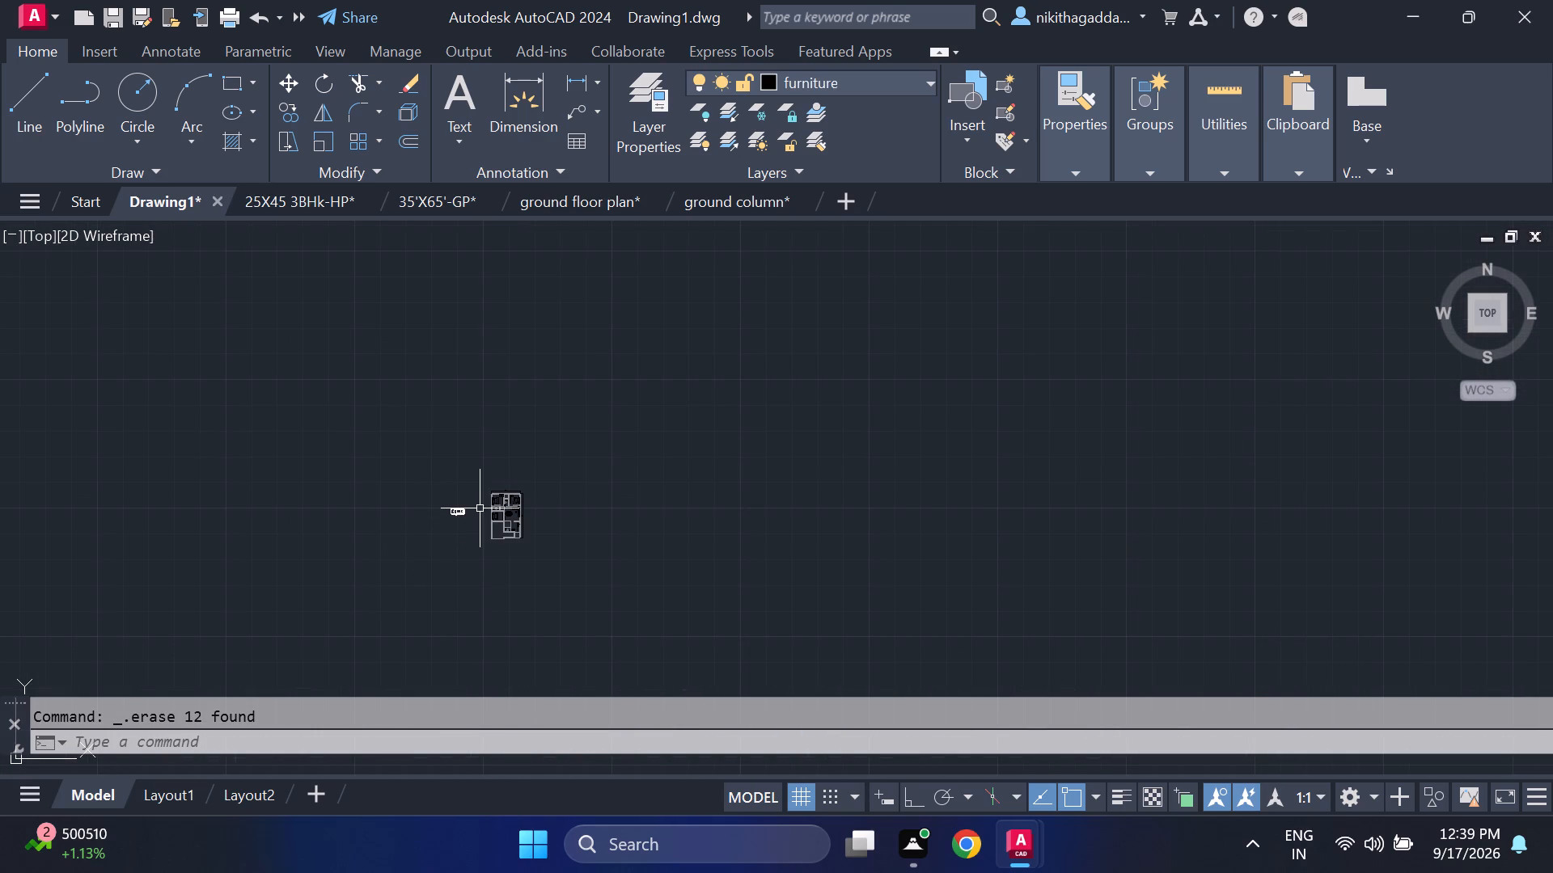
{"action": "scroll", "coordinate": [480, 508], "scroll_direction": "up", "scroll_amount": 4}
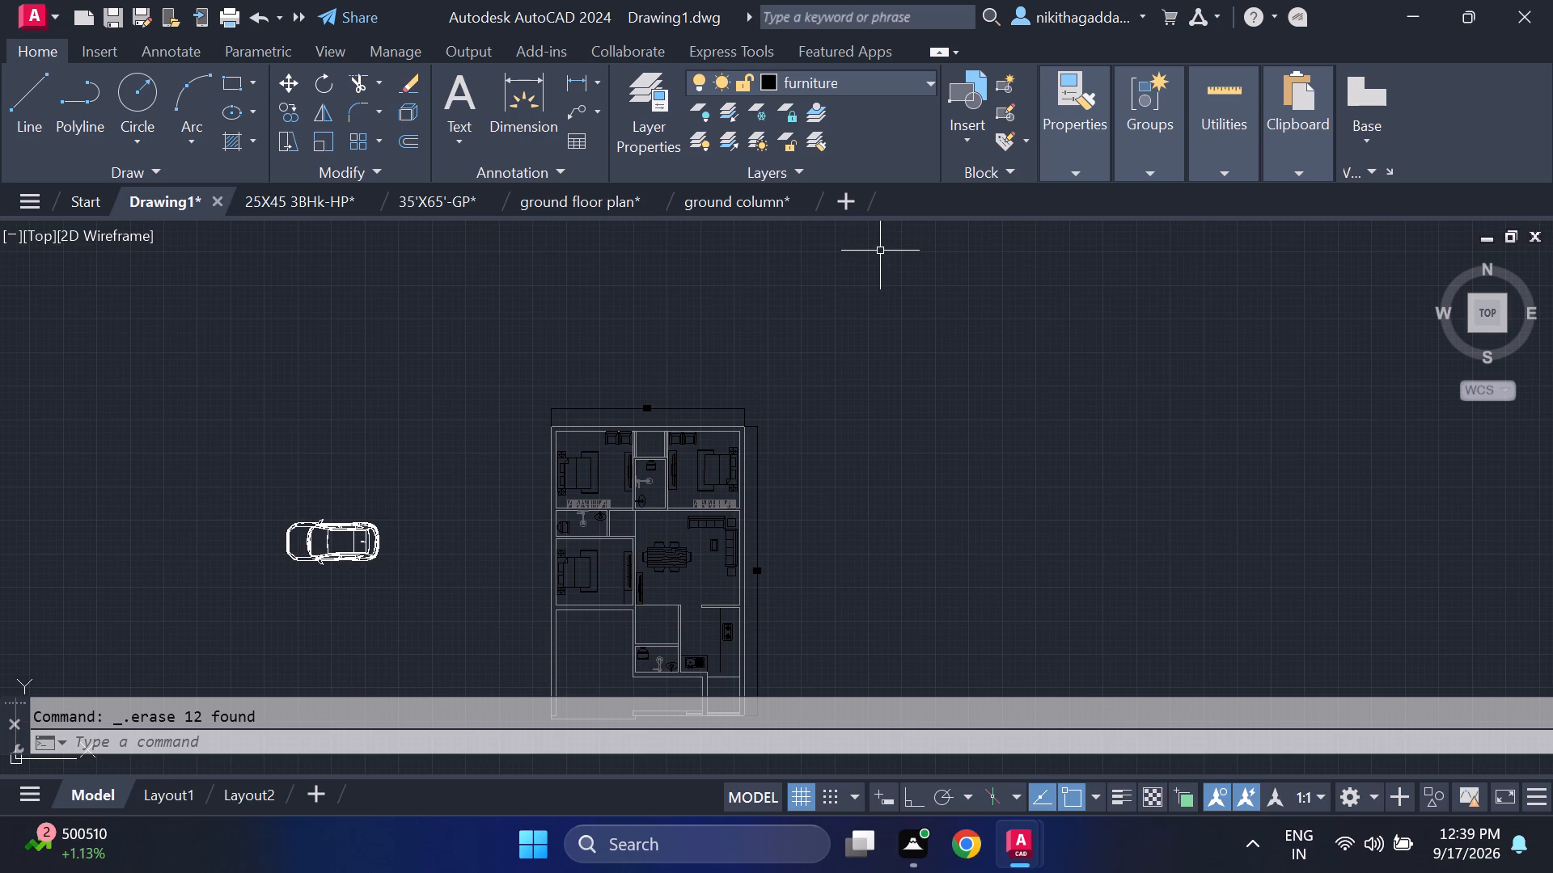
{"action": "type", "text": "tp"}
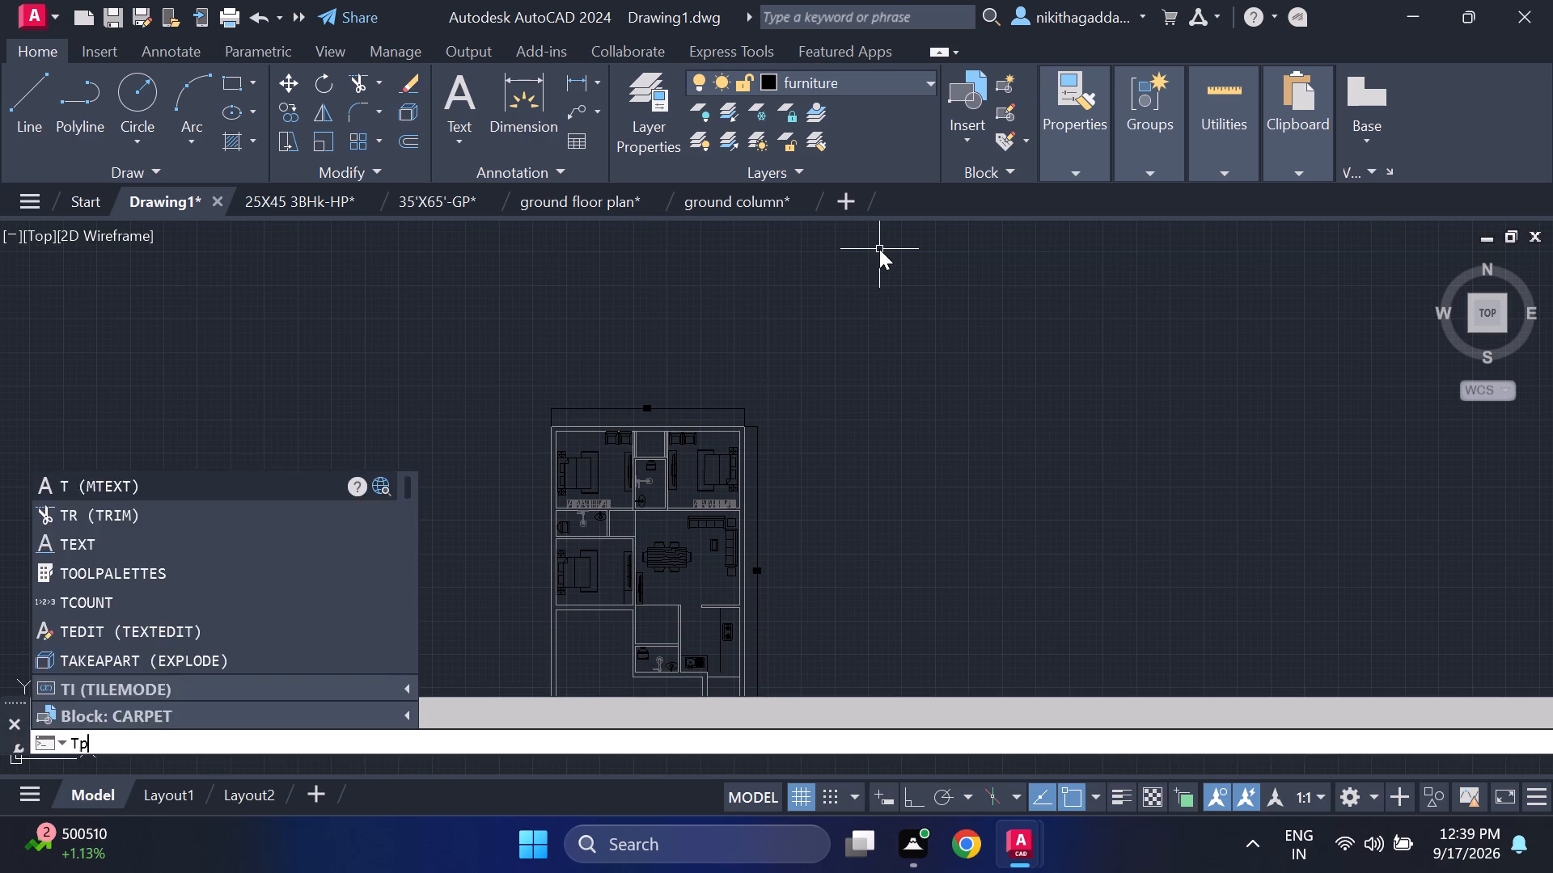
{"action": "key", "text": "Return"}
{"action": "left_click_drag", "start_coordinate": [1053, 181], "coordinate": [510, 323]}
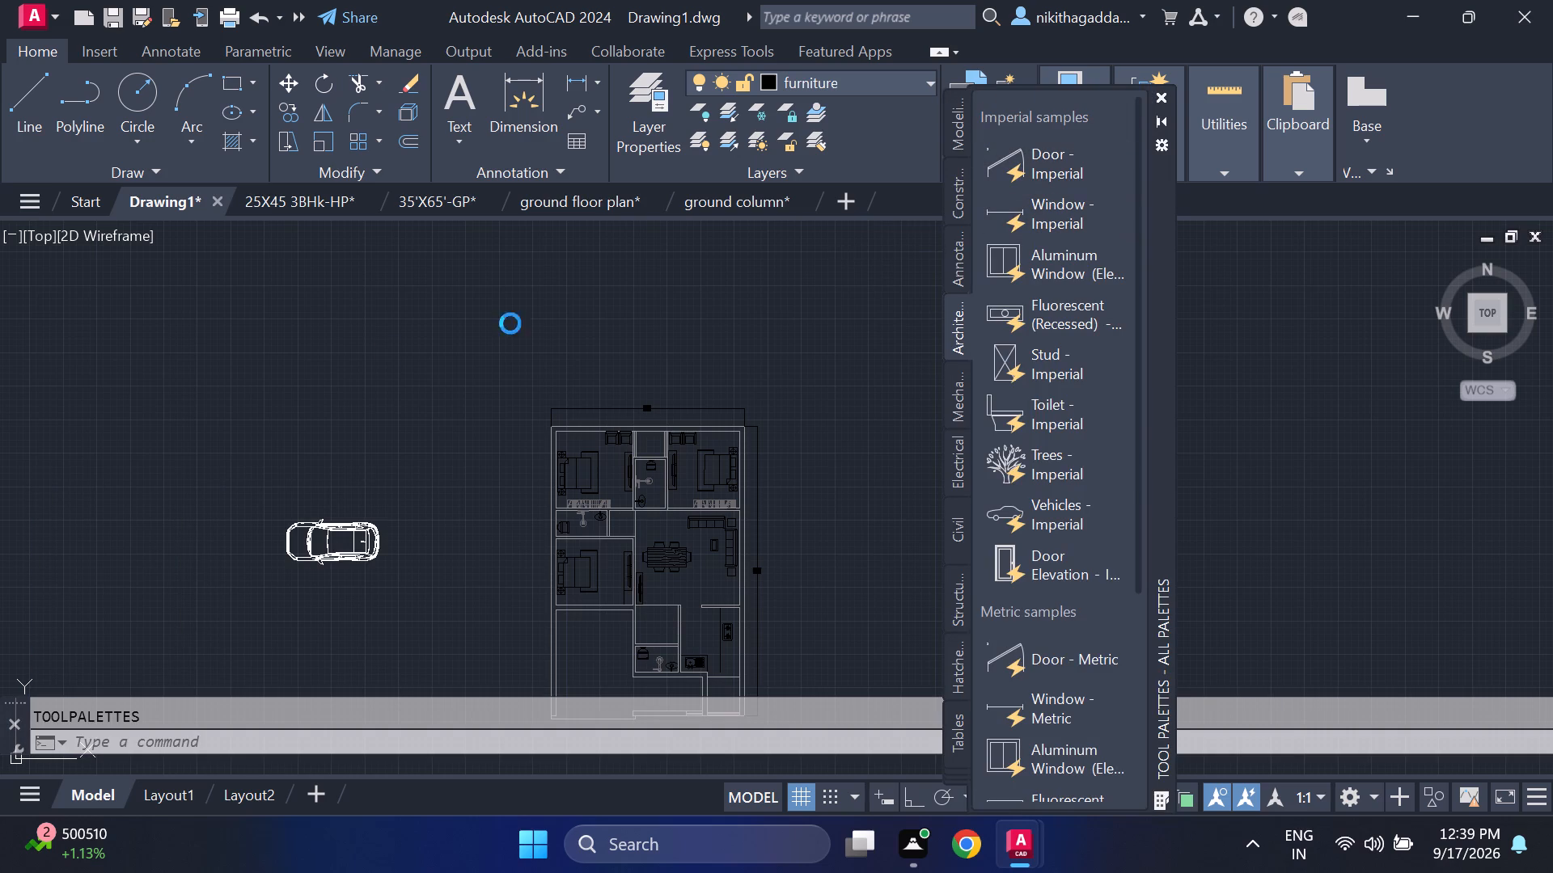
{"action": "left_click_drag", "start_coordinate": [510, 323], "coordinate": [298, 383]}
{"action": "left_click", "coordinate": [1161, 95]}
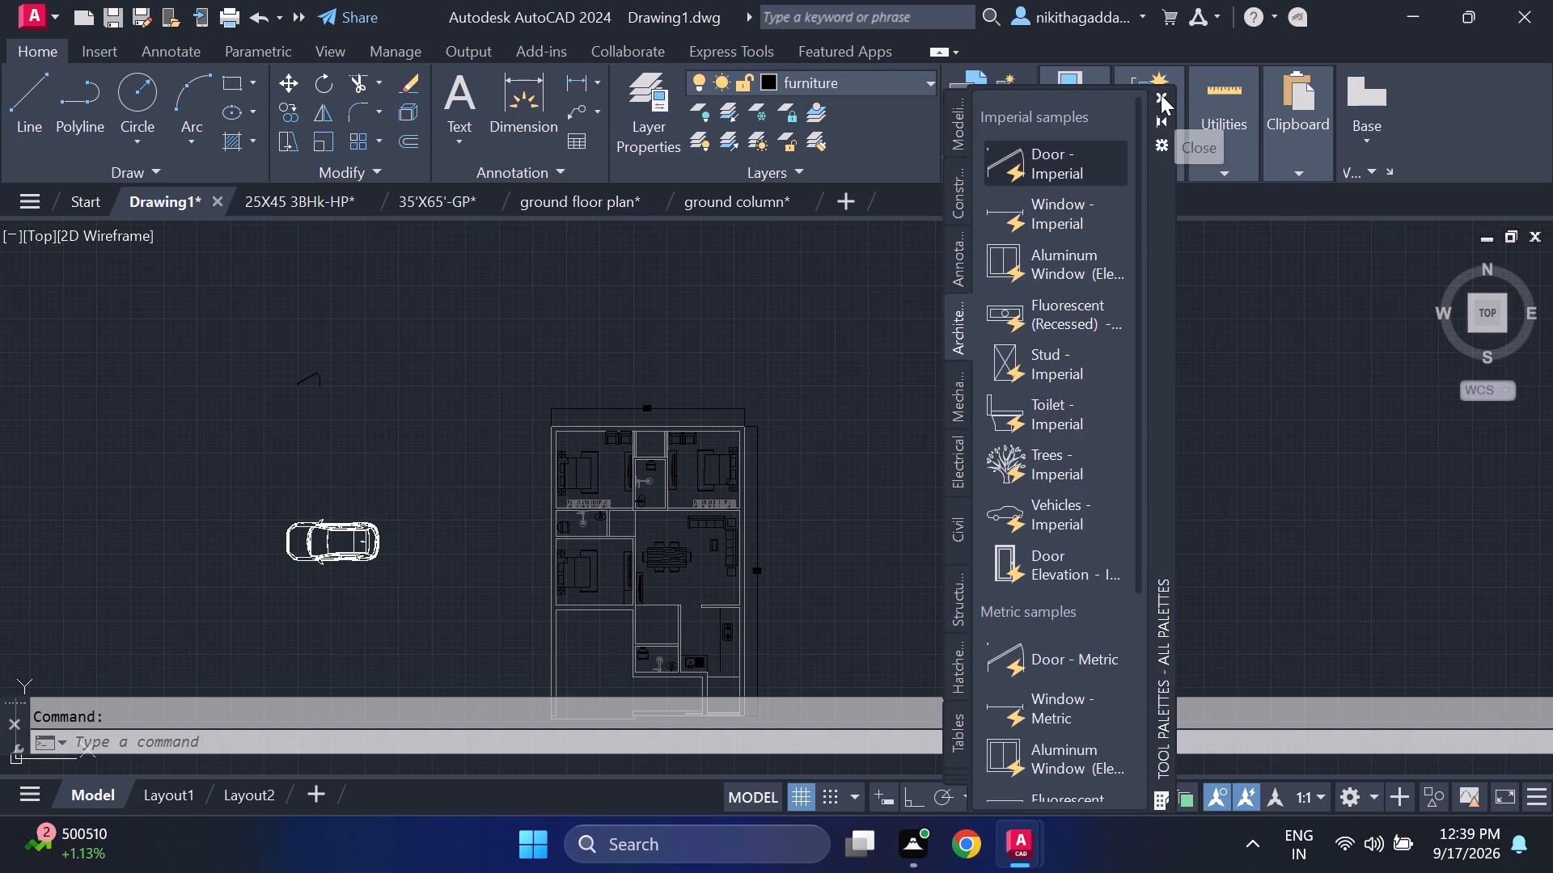
Set the inserted door's opening angle so that its leaf stands perpendicular to the door opening.
{"action": "left_click_drag", "start_coordinate": [408, 341], "coordinate": [323, 334]}
{"action": "left_click", "coordinate": [163, 412]}
{"action": "scroll", "coordinate": [309, 363], "scroll_direction": "up", "scroll_amount": 3}
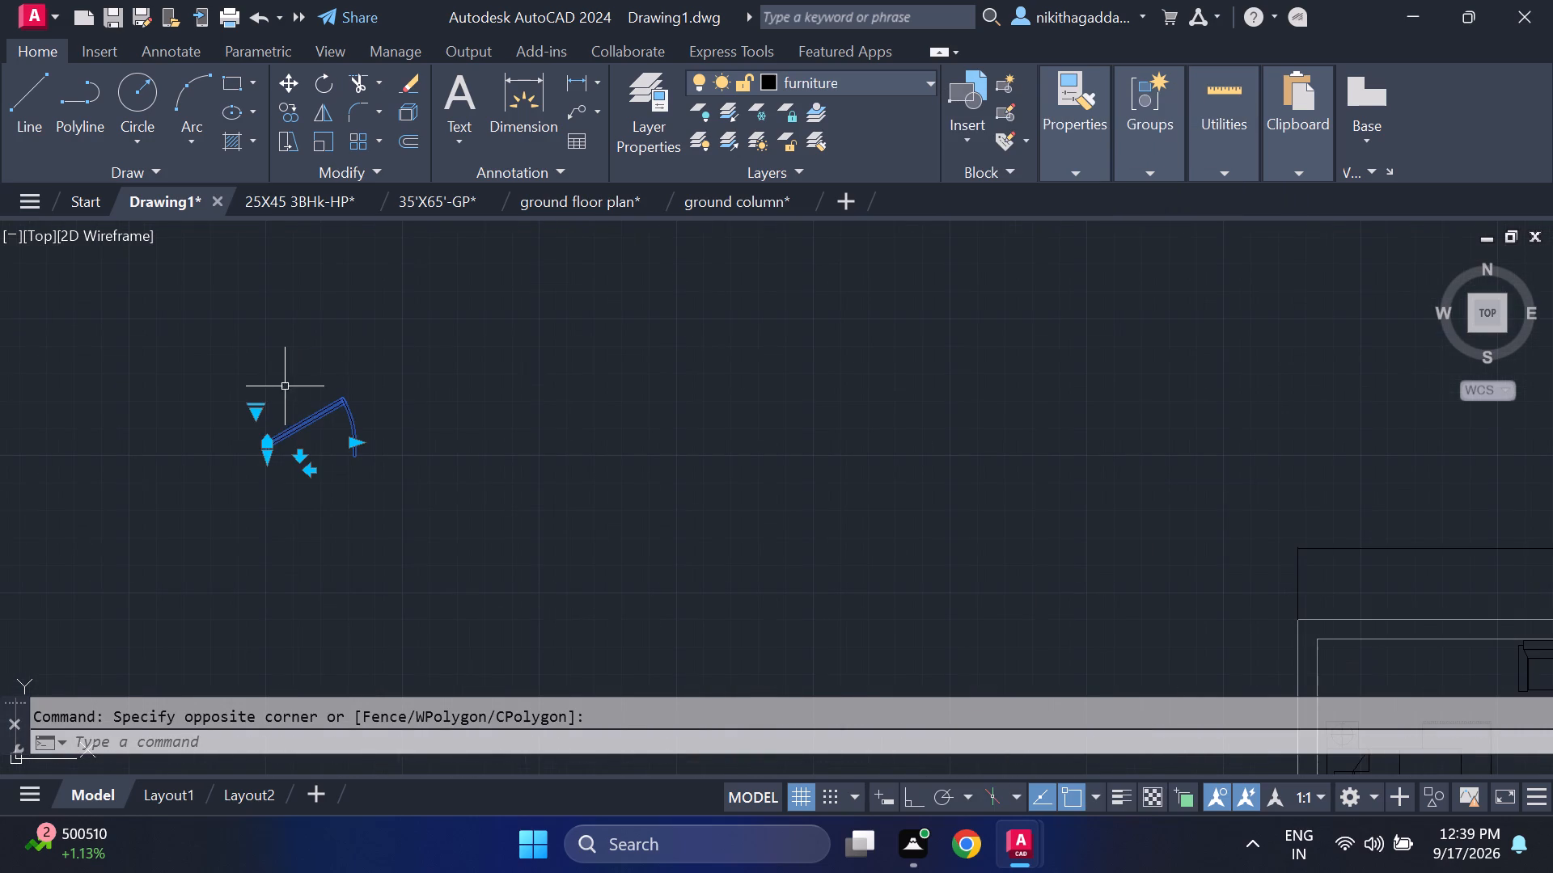
{"action": "left_click", "coordinate": [254, 405]}
{"action": "left_click", "coordinate": [349, 501]}
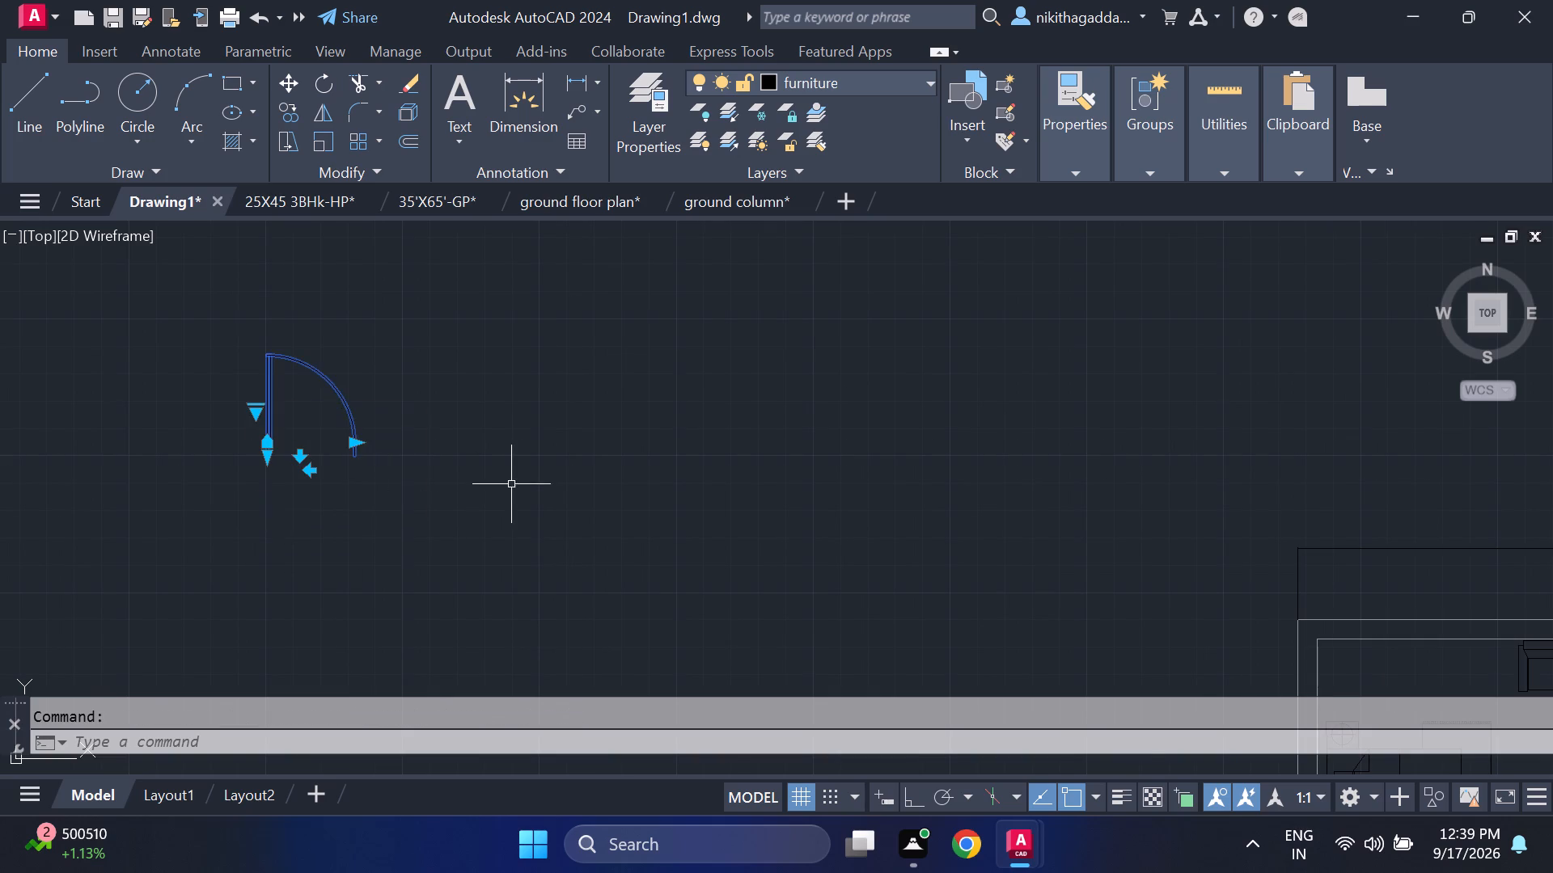
{"action": "scroll", "coordinate": [511, 483], "scroll_direction": "down", "scroll_amount": 2}
{"action": "key", "text": "Escape"}
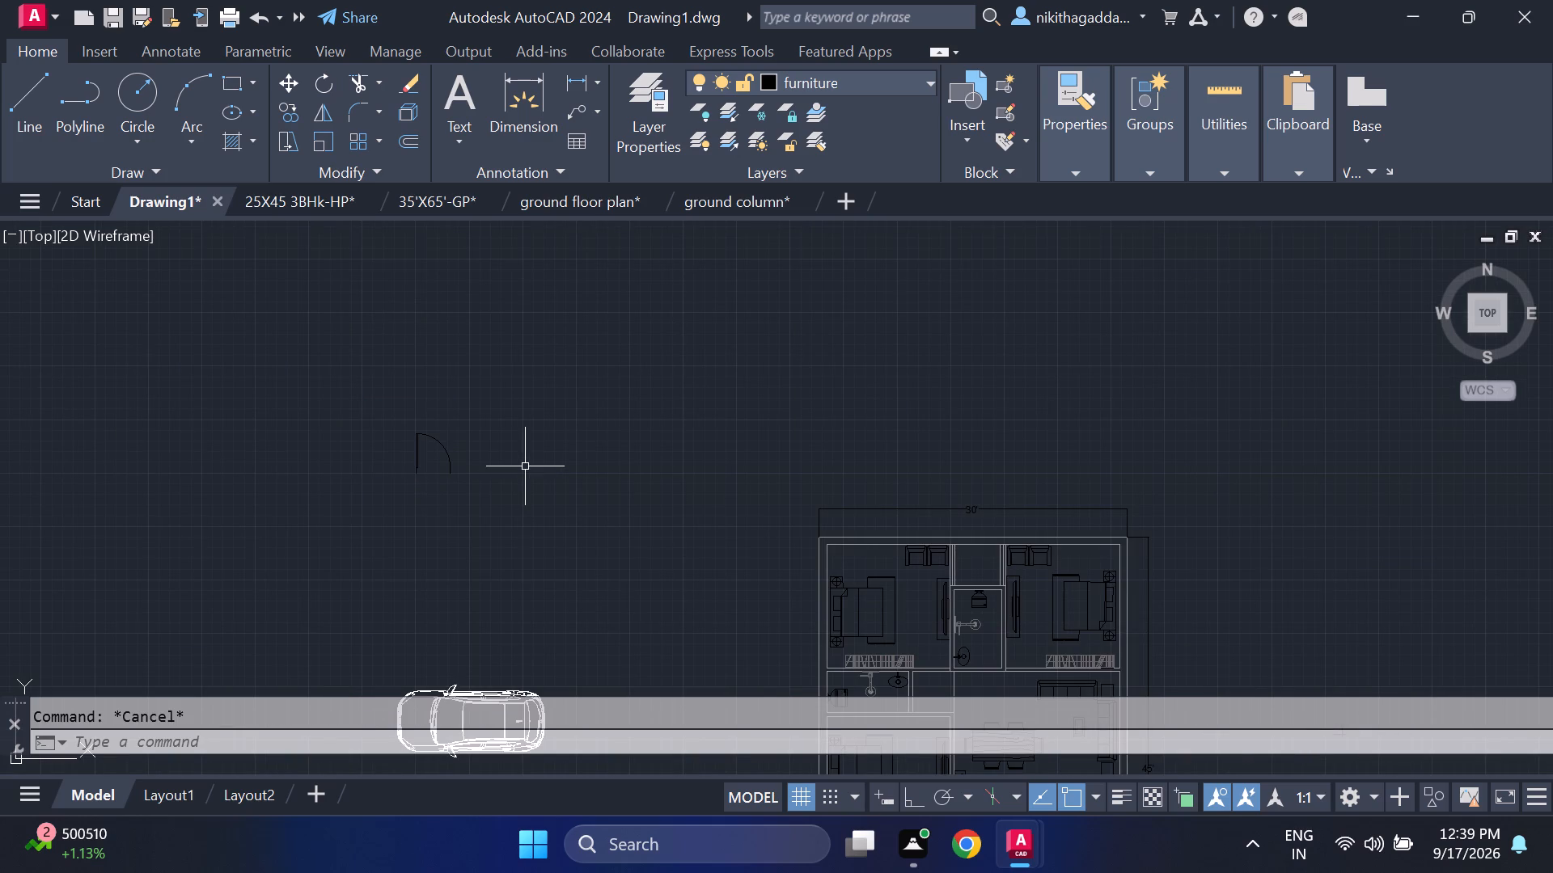
Copy the door from its lower hinge corner twice, one about 10'-6" horizontally to its right and one further toward the plan.
{"action": "left_click", "coordinate": [500, 389]}
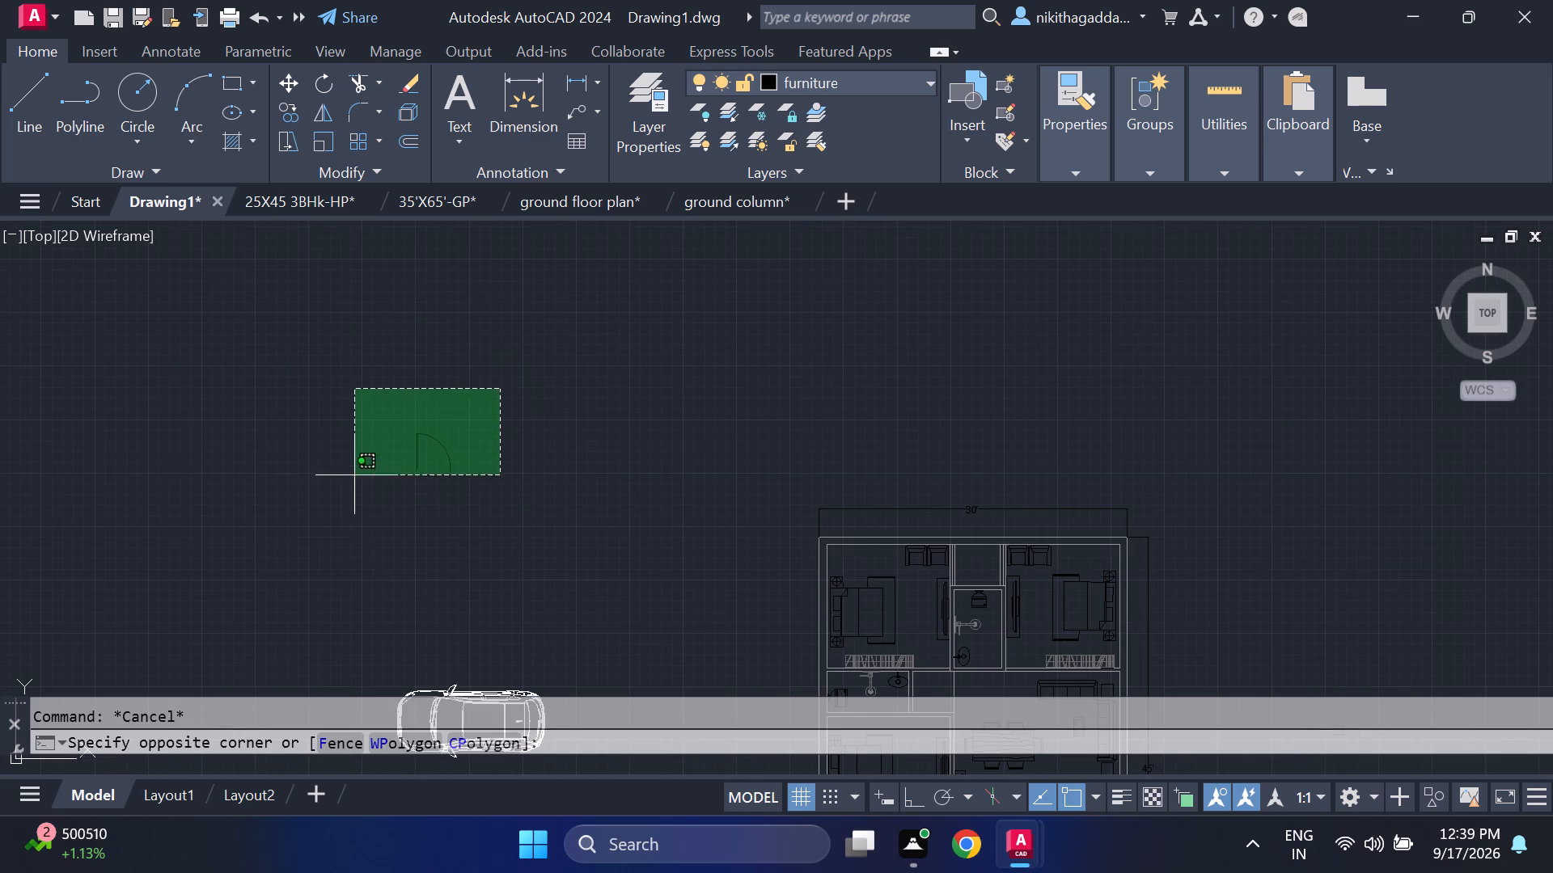
{"action": "left_click", "coordinate": [316, 518]}
{"action": "type", "text": "co"}
{"action": "key", "text": "Return"}
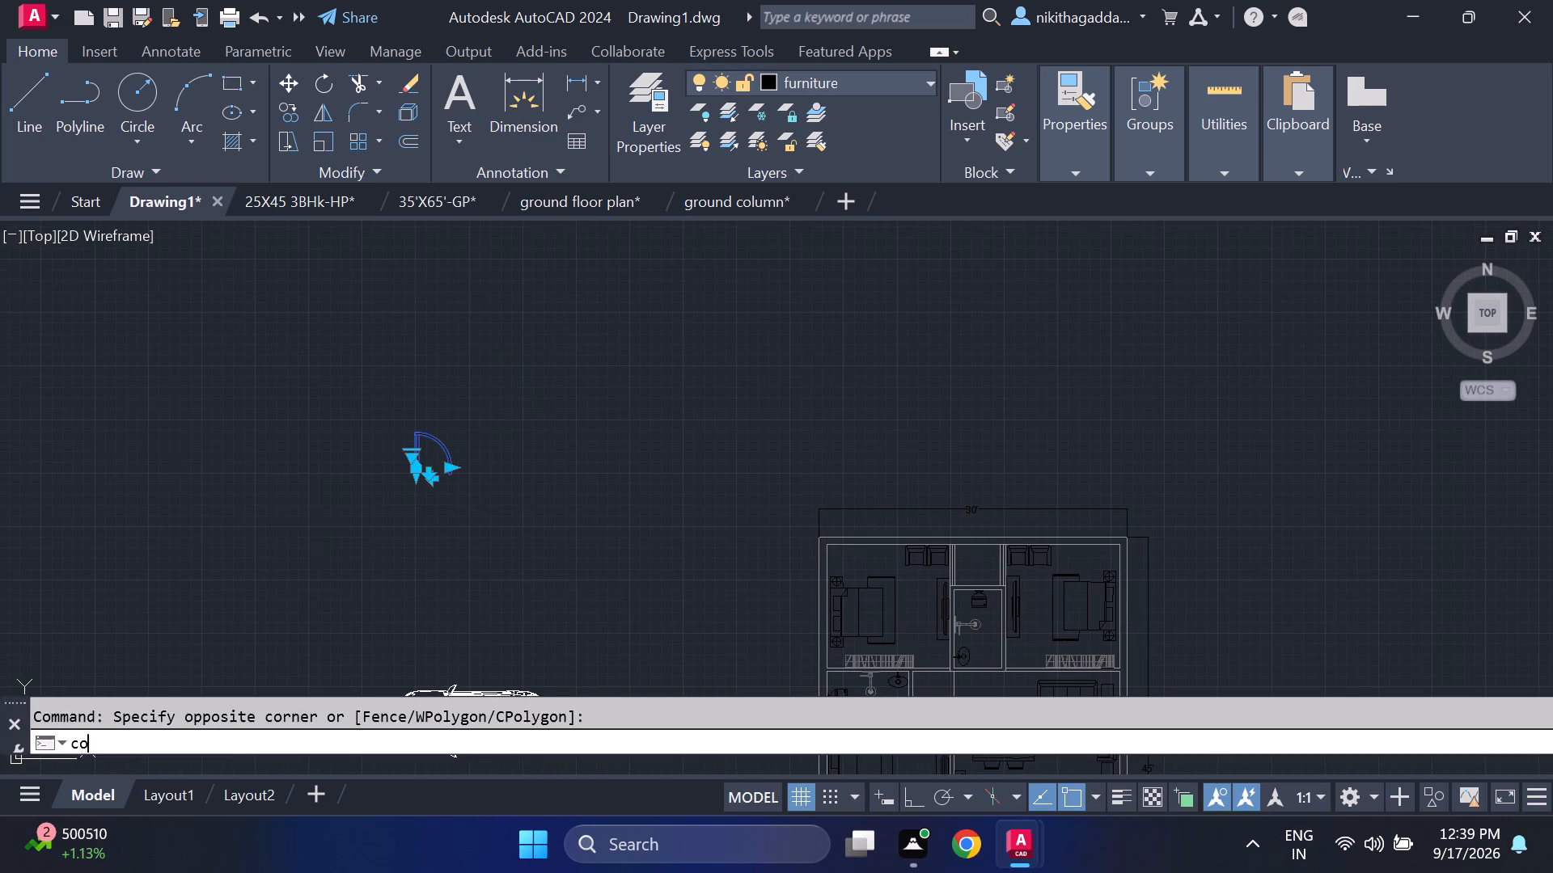
{"action": "scroll", "coordinate": [352, 448], "scroll_direction": "up", "scroll_amount": 3}
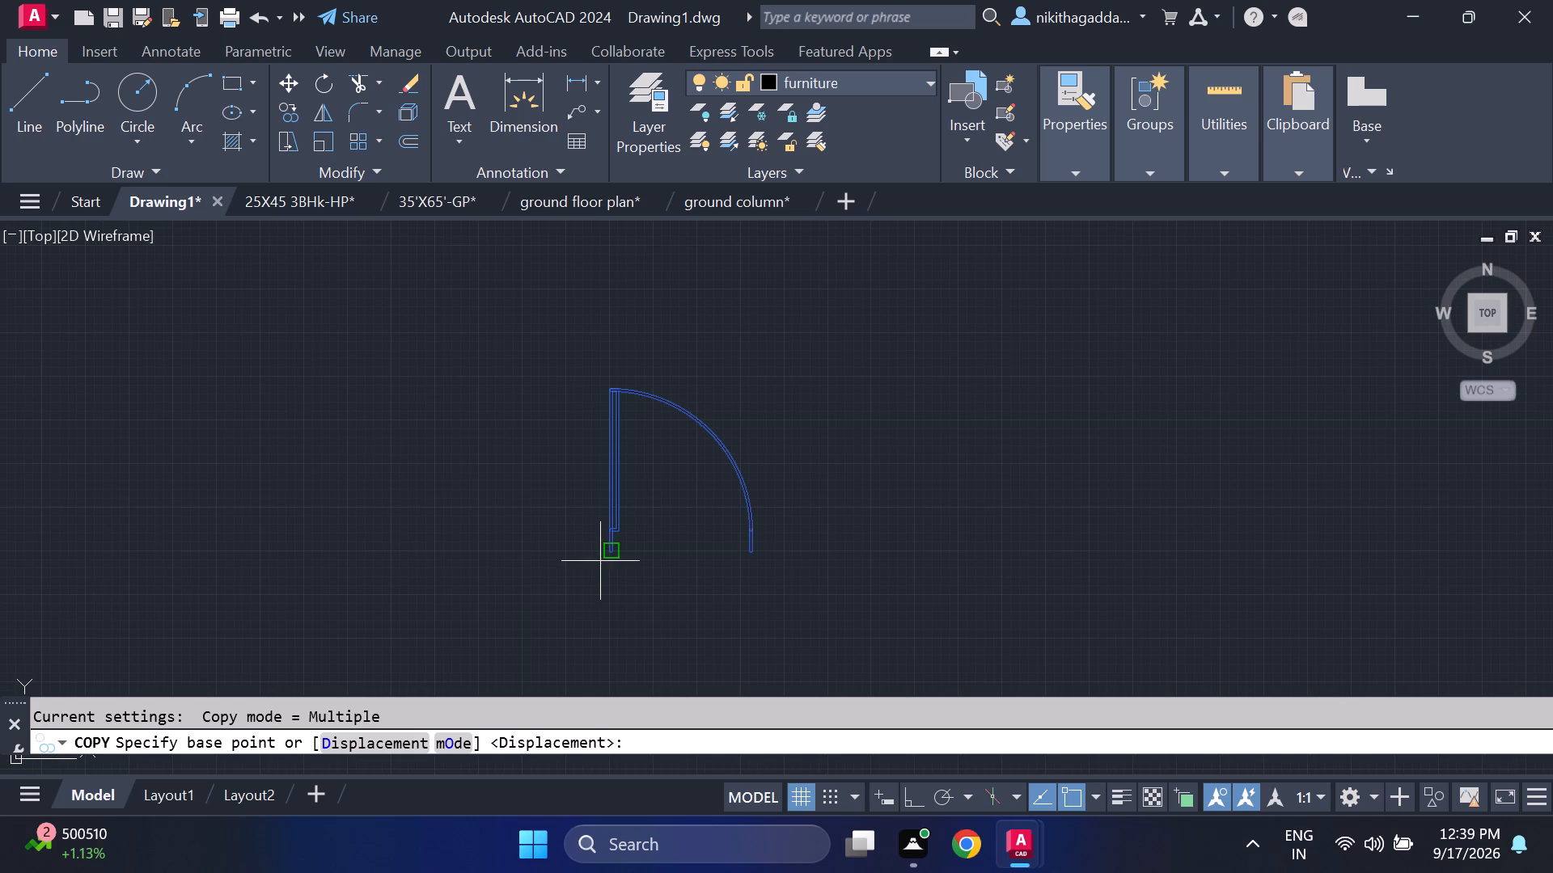
{"action": "left_click", "coordinate": [607, 557]}
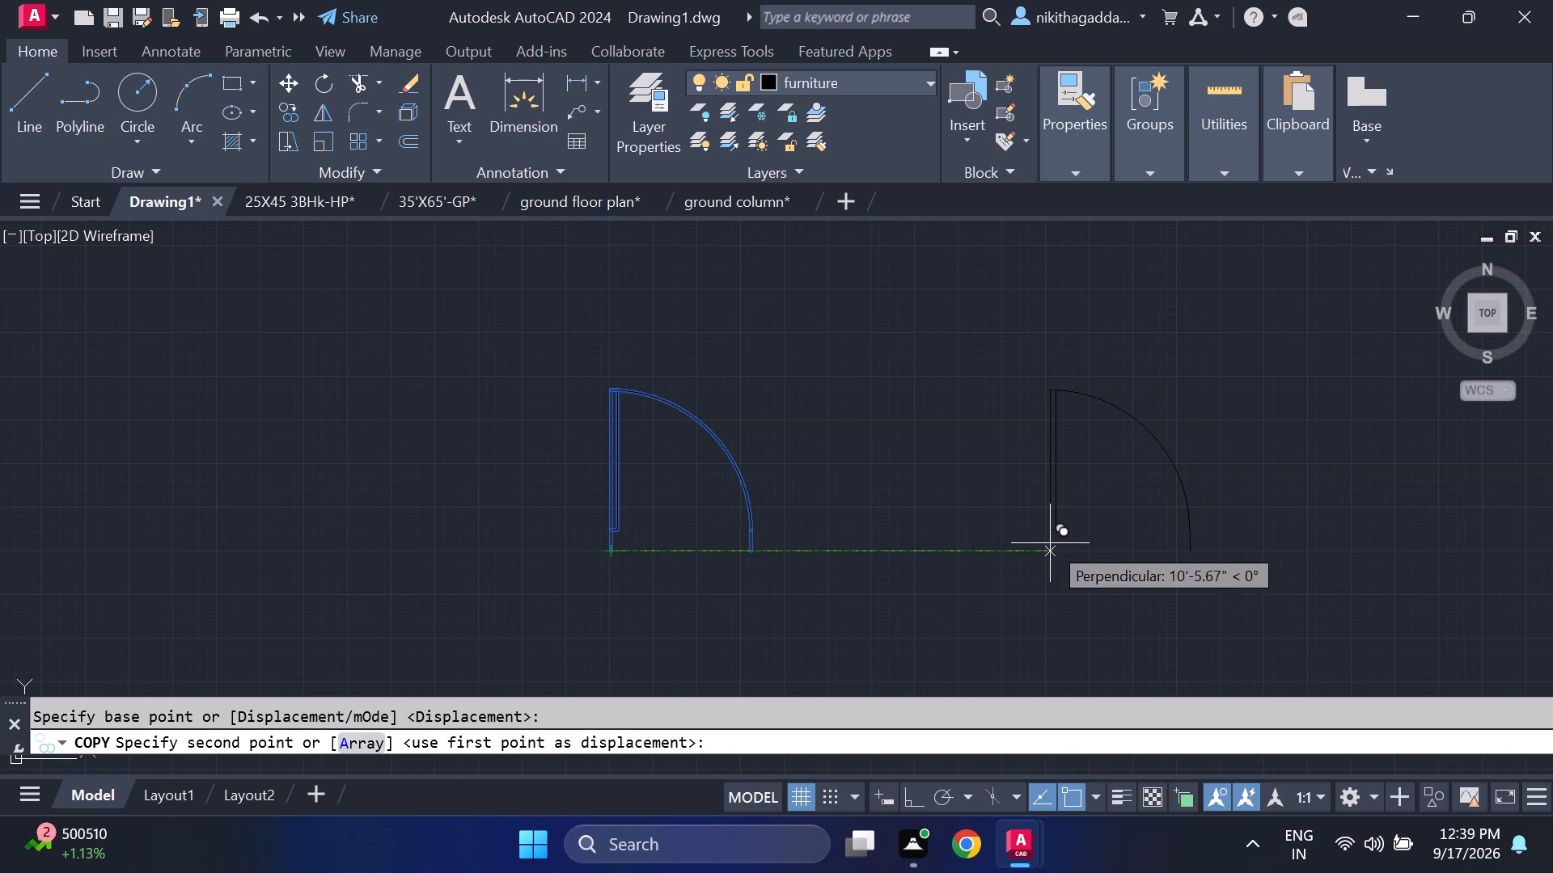
{"action": "left_click", "coordinate": [1050, 544]}
{"action": "scroll", "coordinate": [1019, 584], "scroll_direction": "down", "scroll_amount": 2}
{"action": "middle_click_drag", "start_coordinate": [995, 591], "coordinate": [489, 417]}
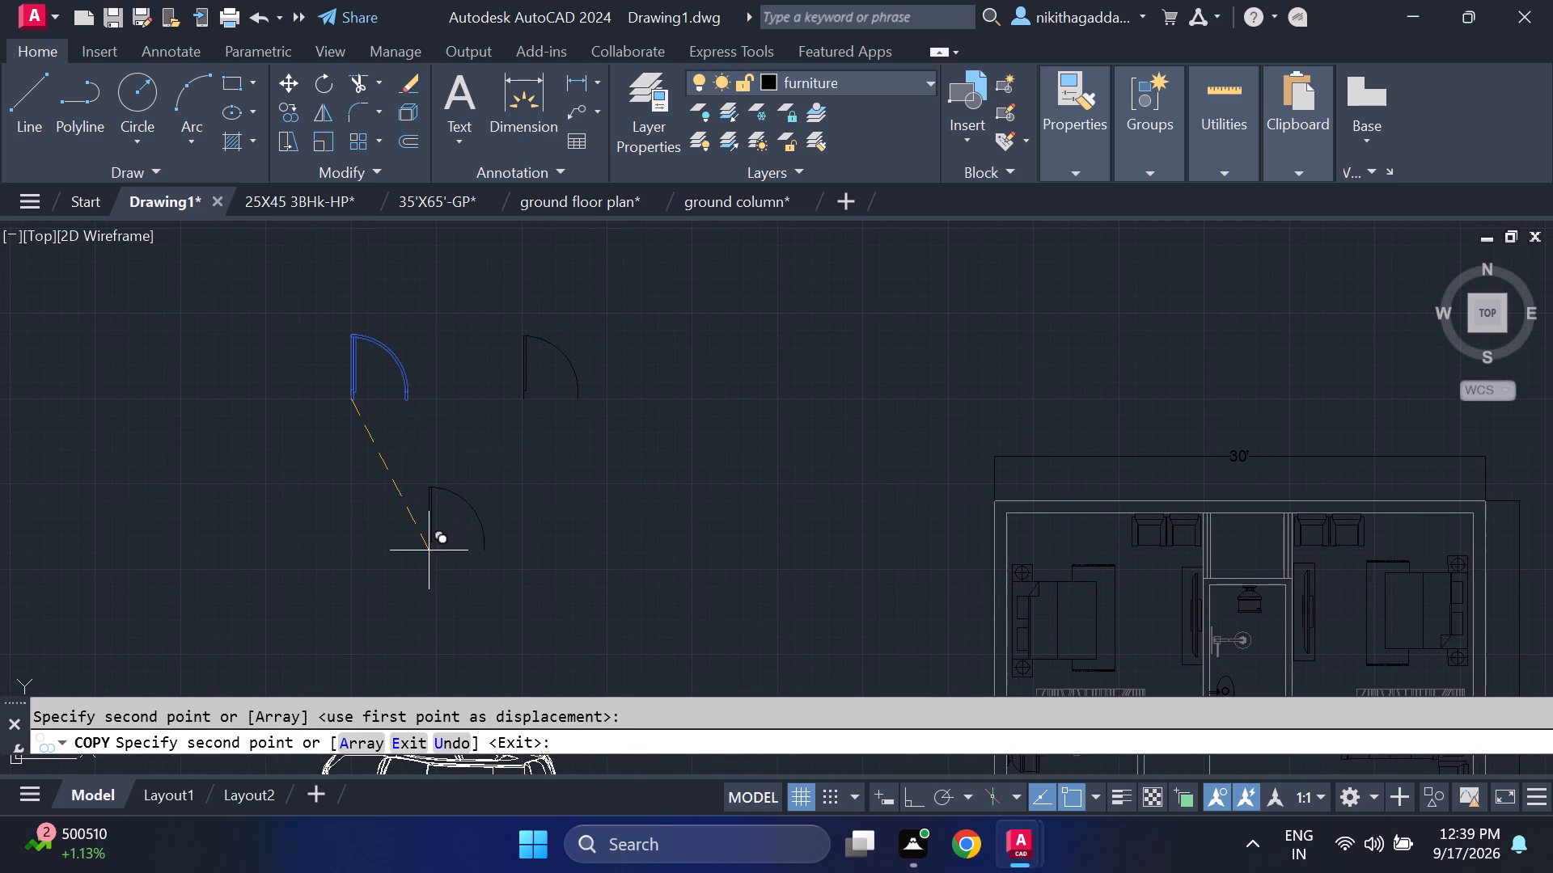
{"action": "left_click", "coordinate": [667, 496]}
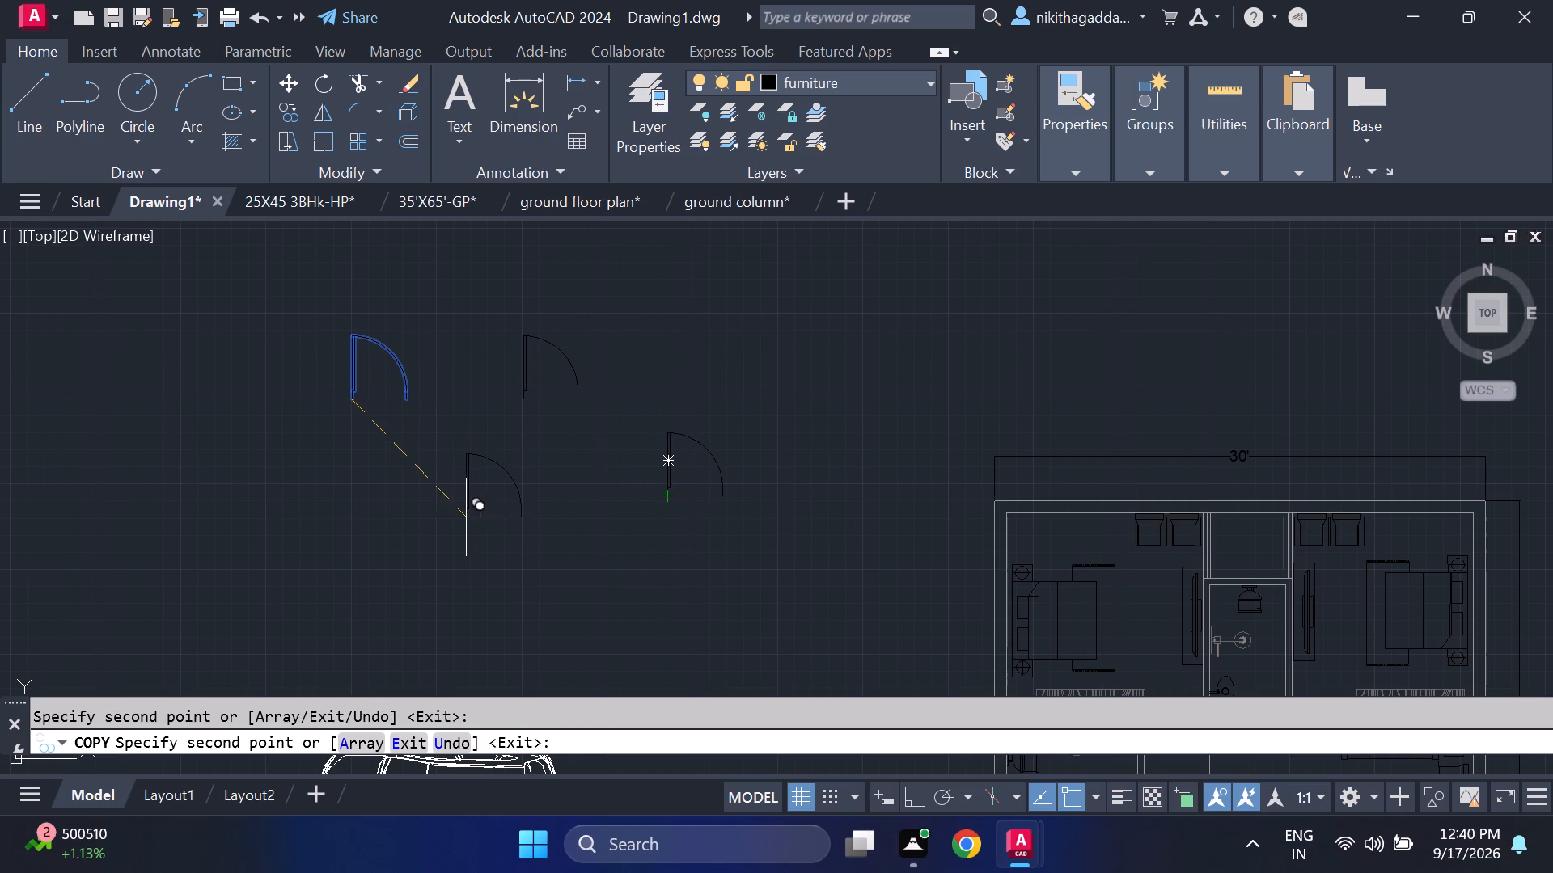
{"action": "middle_click_drag", "start_coordinate": [462, 519], "coordinate": [477, 406]}
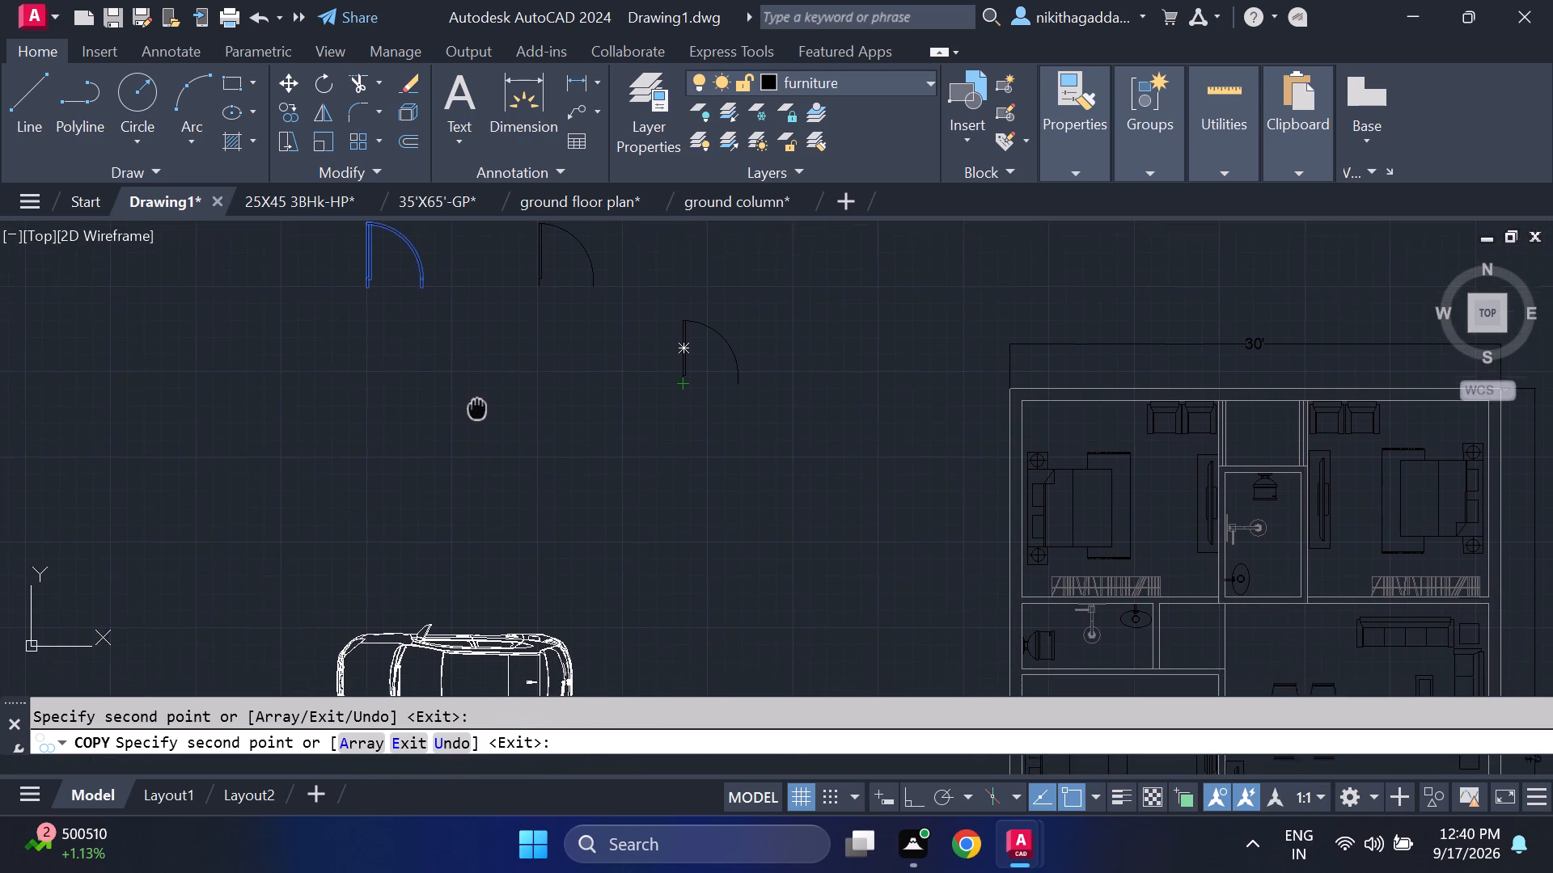
{"action": "middle_click_drag", "start_coordinate": [477, 406], "coordinate": [482, 379]}
{"action": "middle_click", "coordinate": [482, 376]}
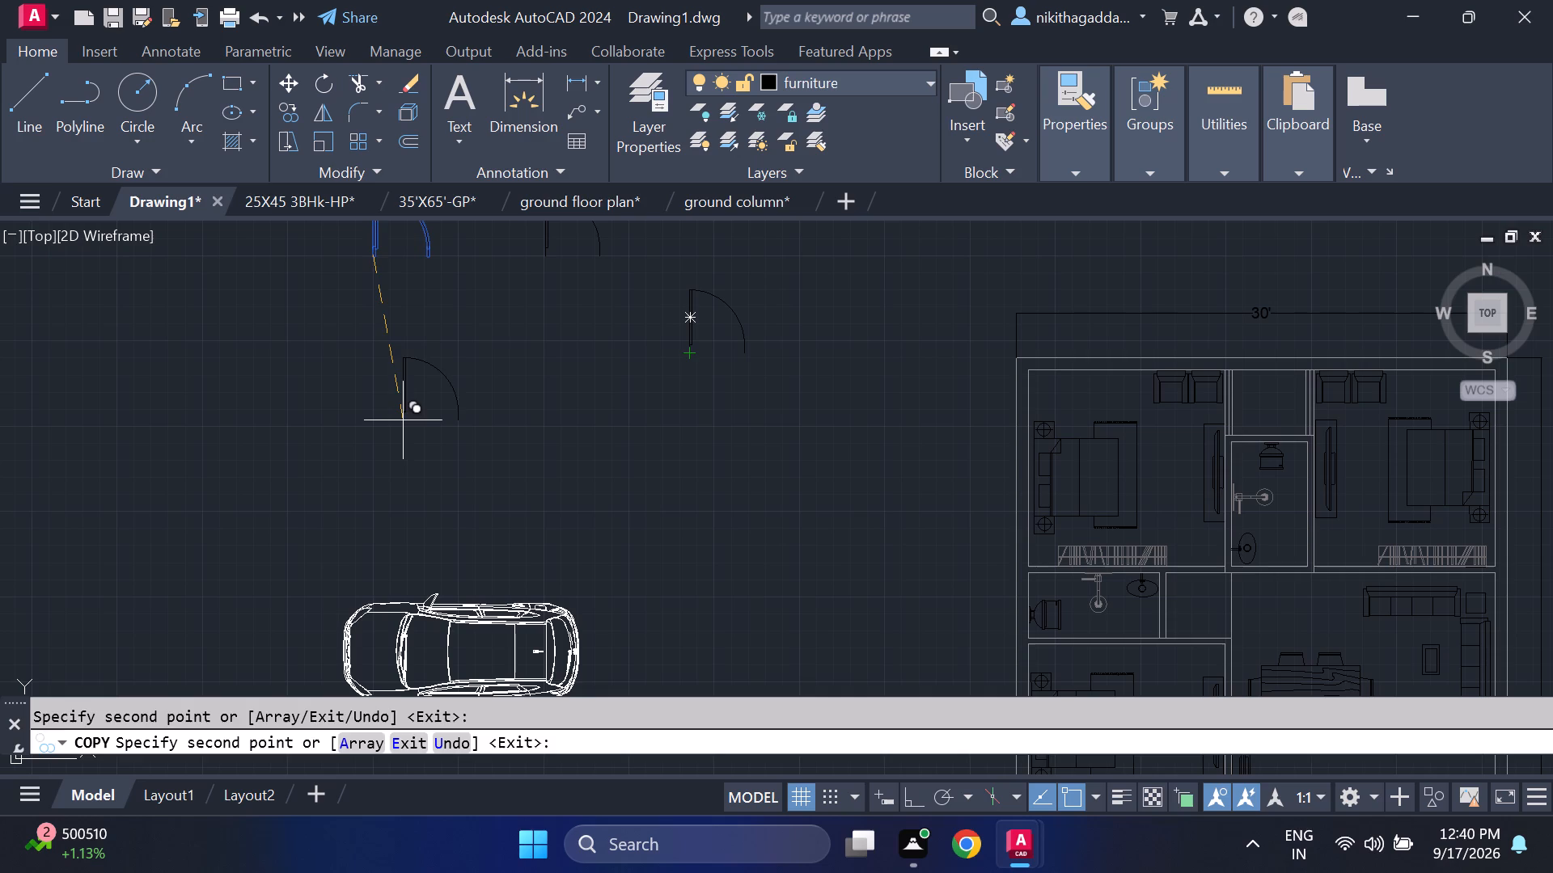
{"action": "key", "text": "Escape"}
{"action": "middle_click_drag", "start_coordinate": [394, 406], "coordinate": [391, 474]}
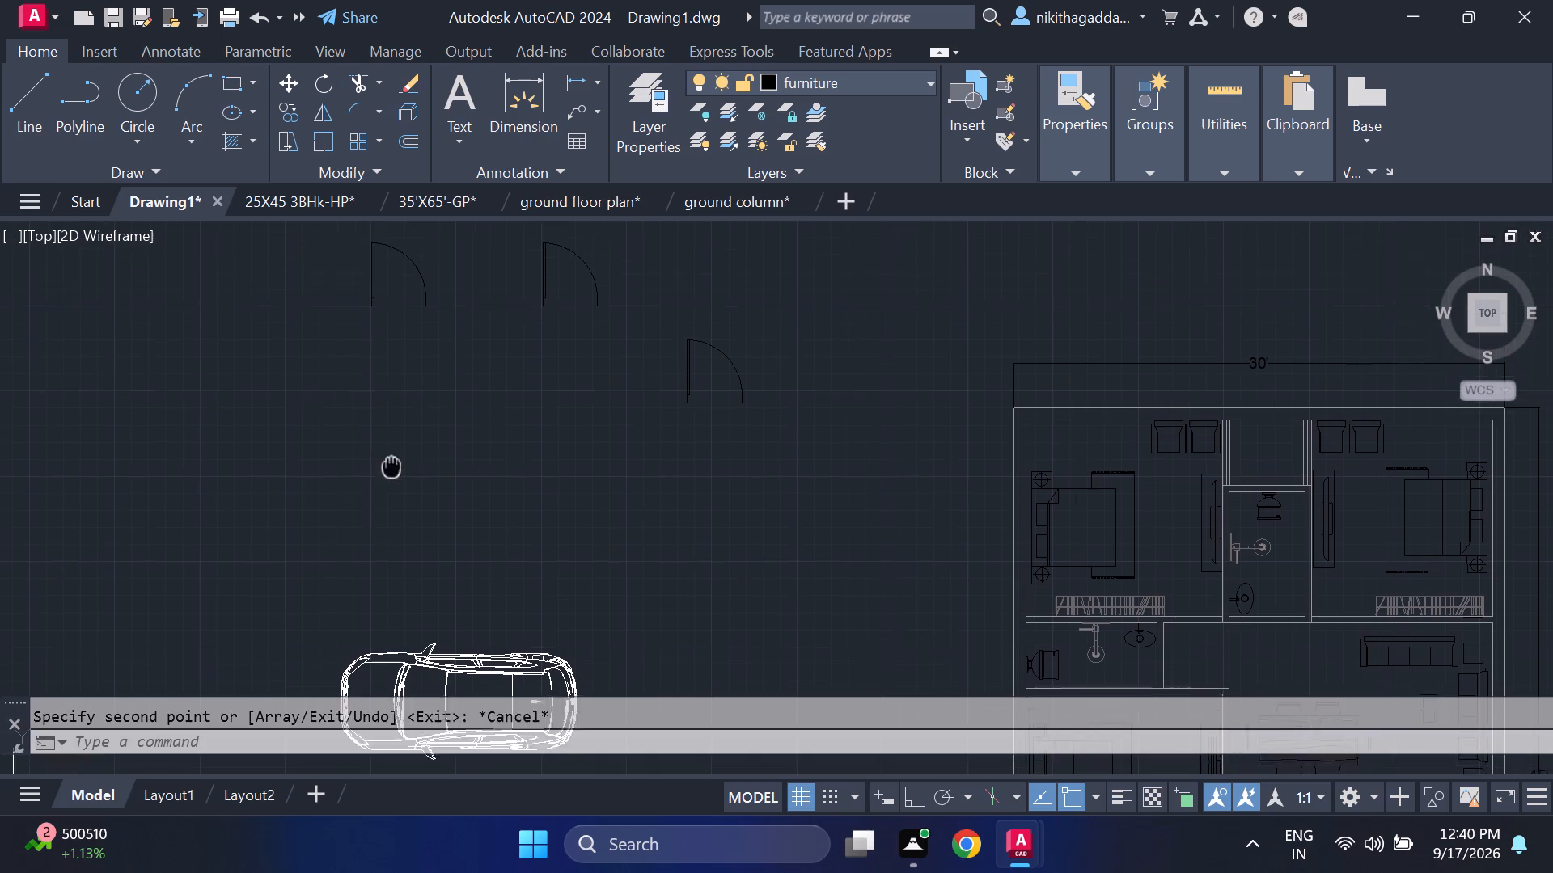
{"action": "middle_click_drag", "start_coordinate": [391, 474], "coordinate": [391, 529]}
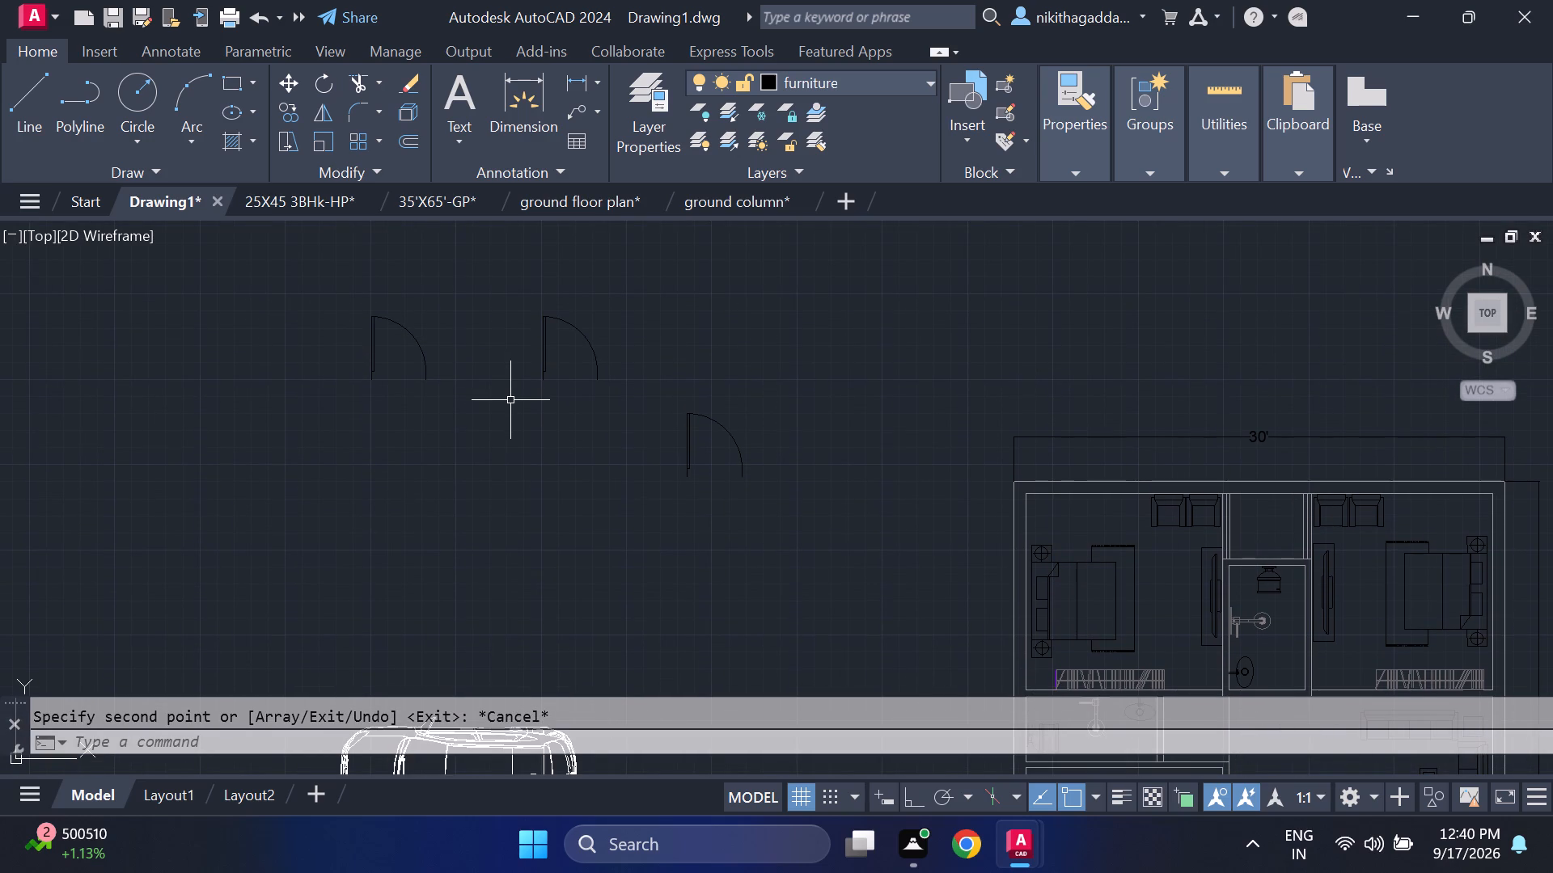
Mirror the middle door across a vertical line on its hinge side, keeping the original, so the copy meets the first door as a pair.
{"action": "scroll", "coordinate": [532, 345], "scroll_direction": "up", "scroll_amount": 1}
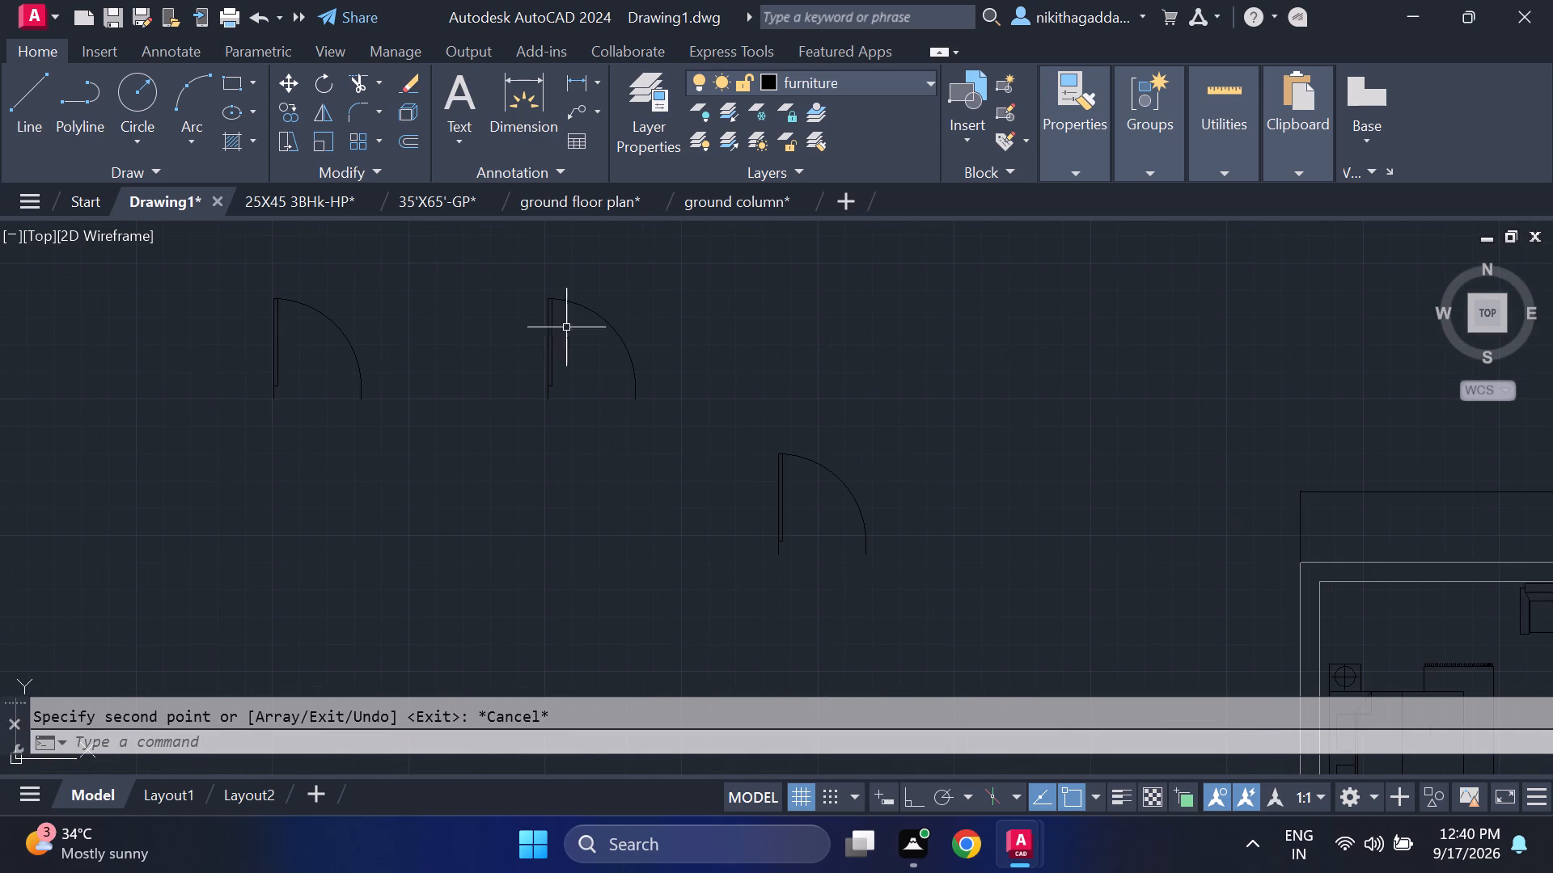
{"action": "left_click_drag", "start_coordinate": [654, 301], "coordinate": [641, 314]}
{"action": "left_click", "coordinate": [461, 466]}
{"action": "type", "text": "mi"}
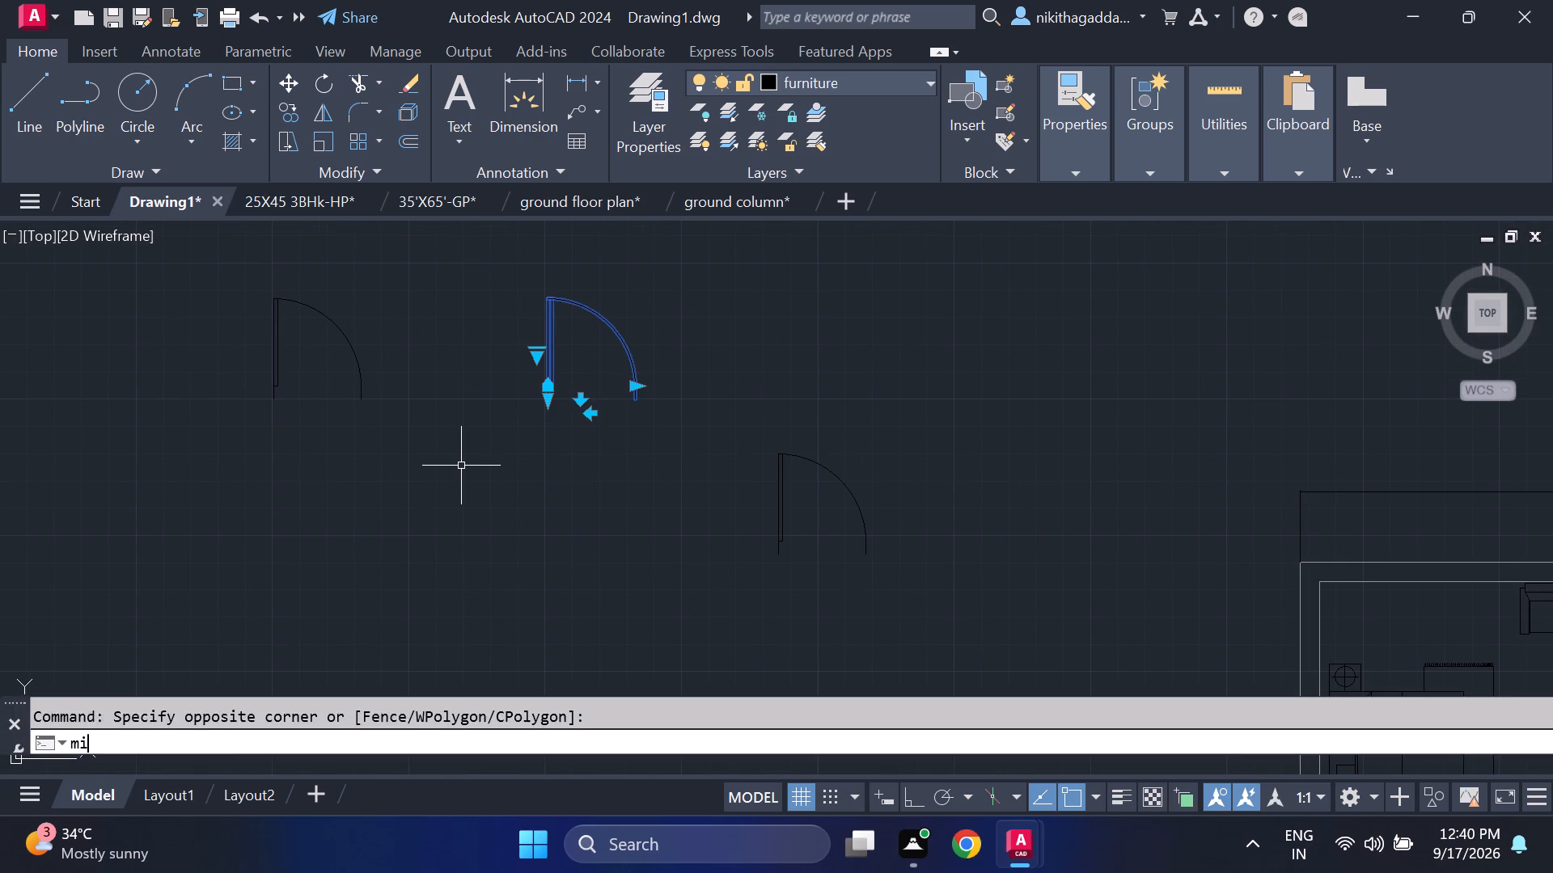
{"action": "key", "text": "Return"}
{"action": "left_click", "coordinate": [496, 300]}
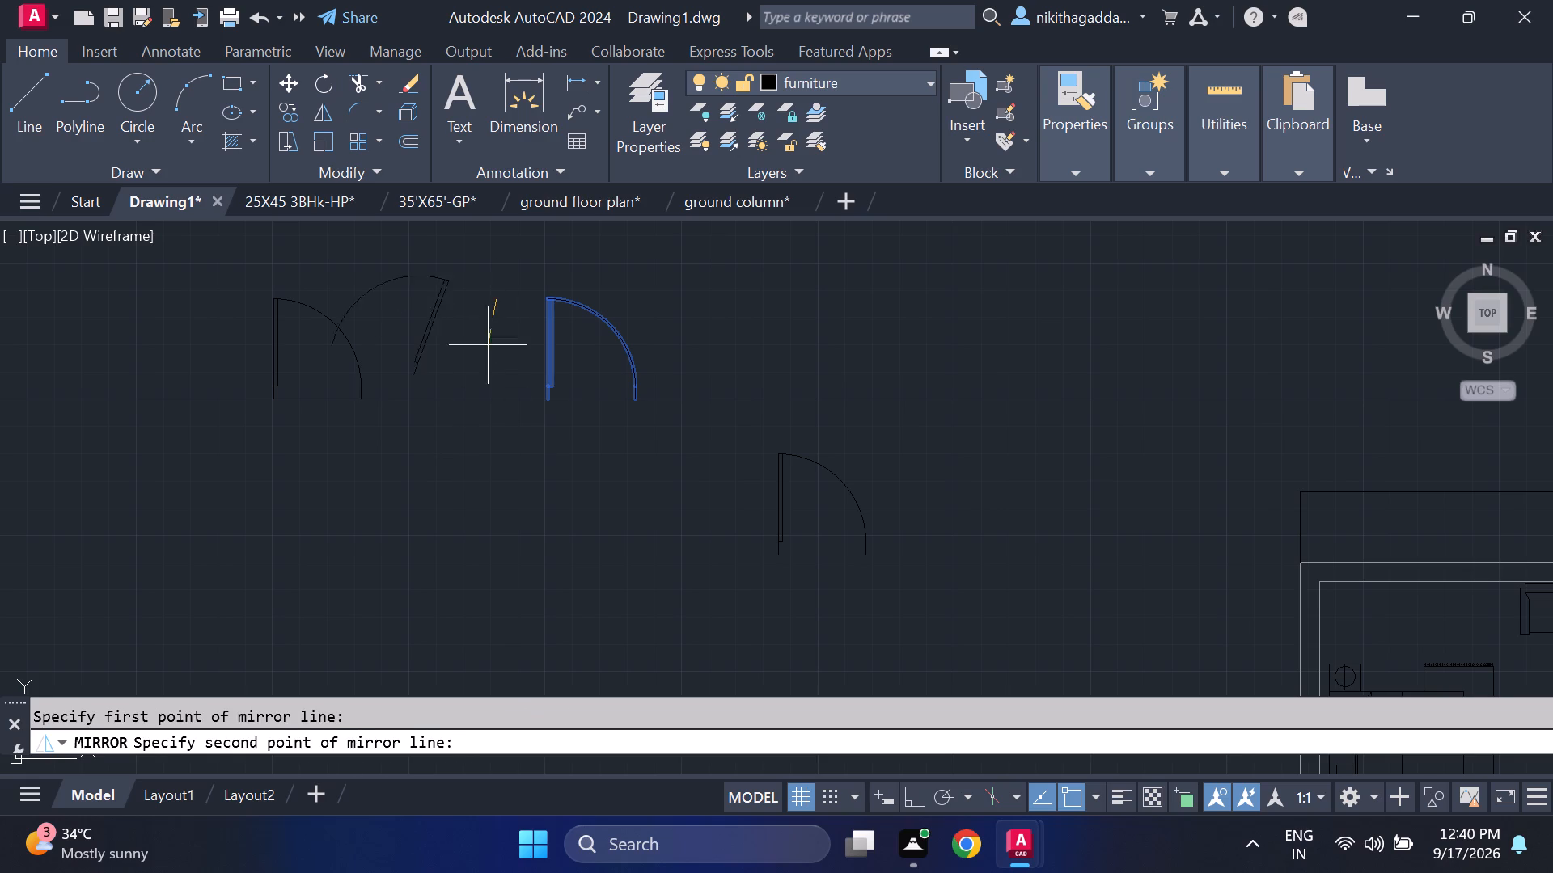
{"action": "key", "text": "F8"}
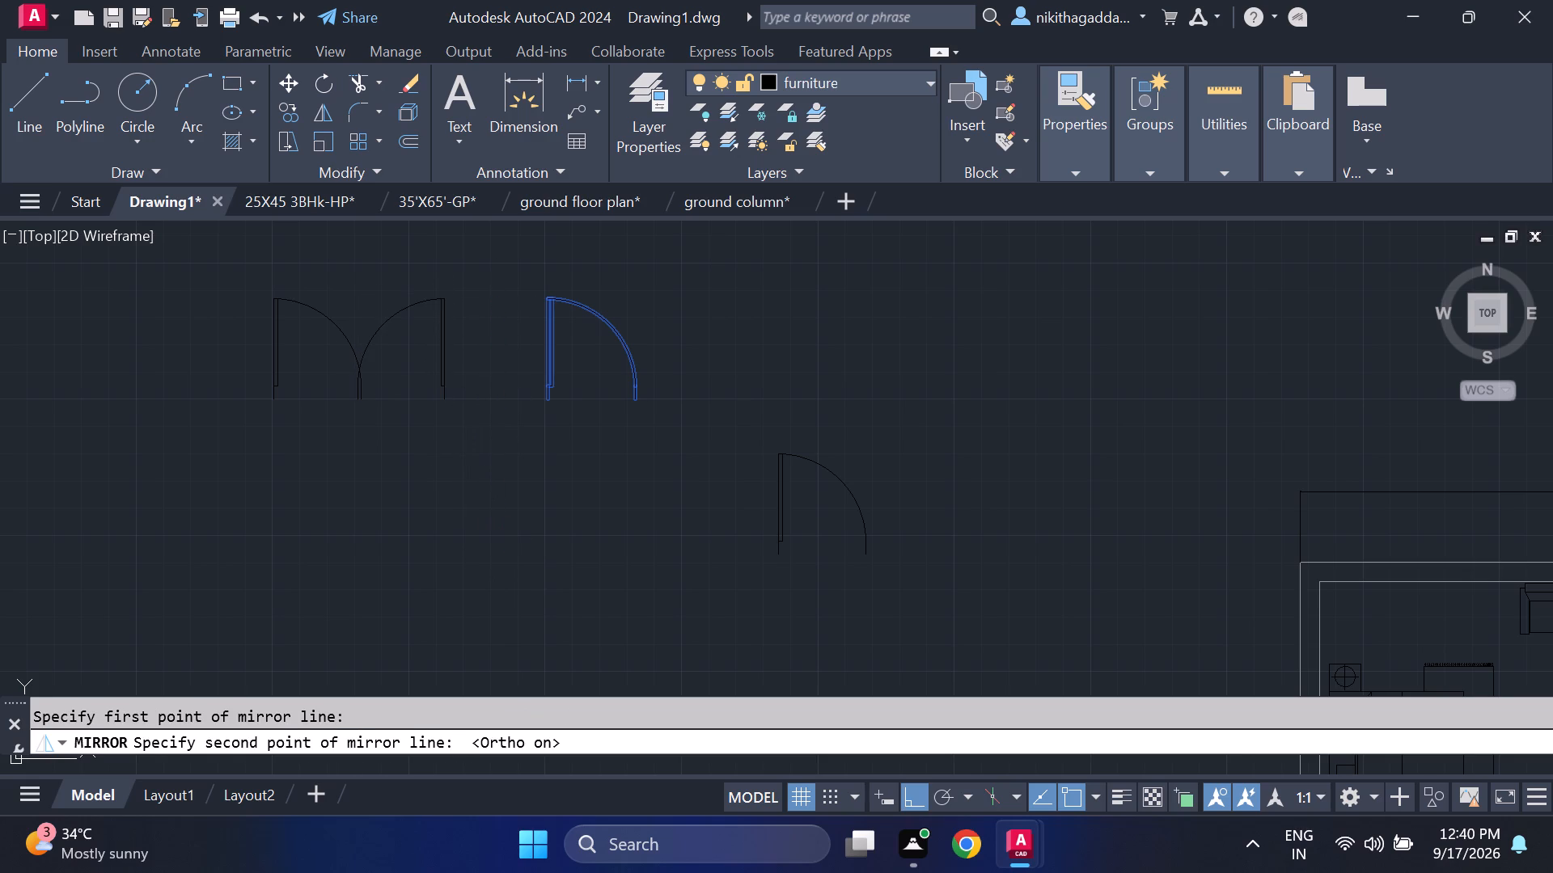
{"action": "left_click", "coordinate": [499, 576]}
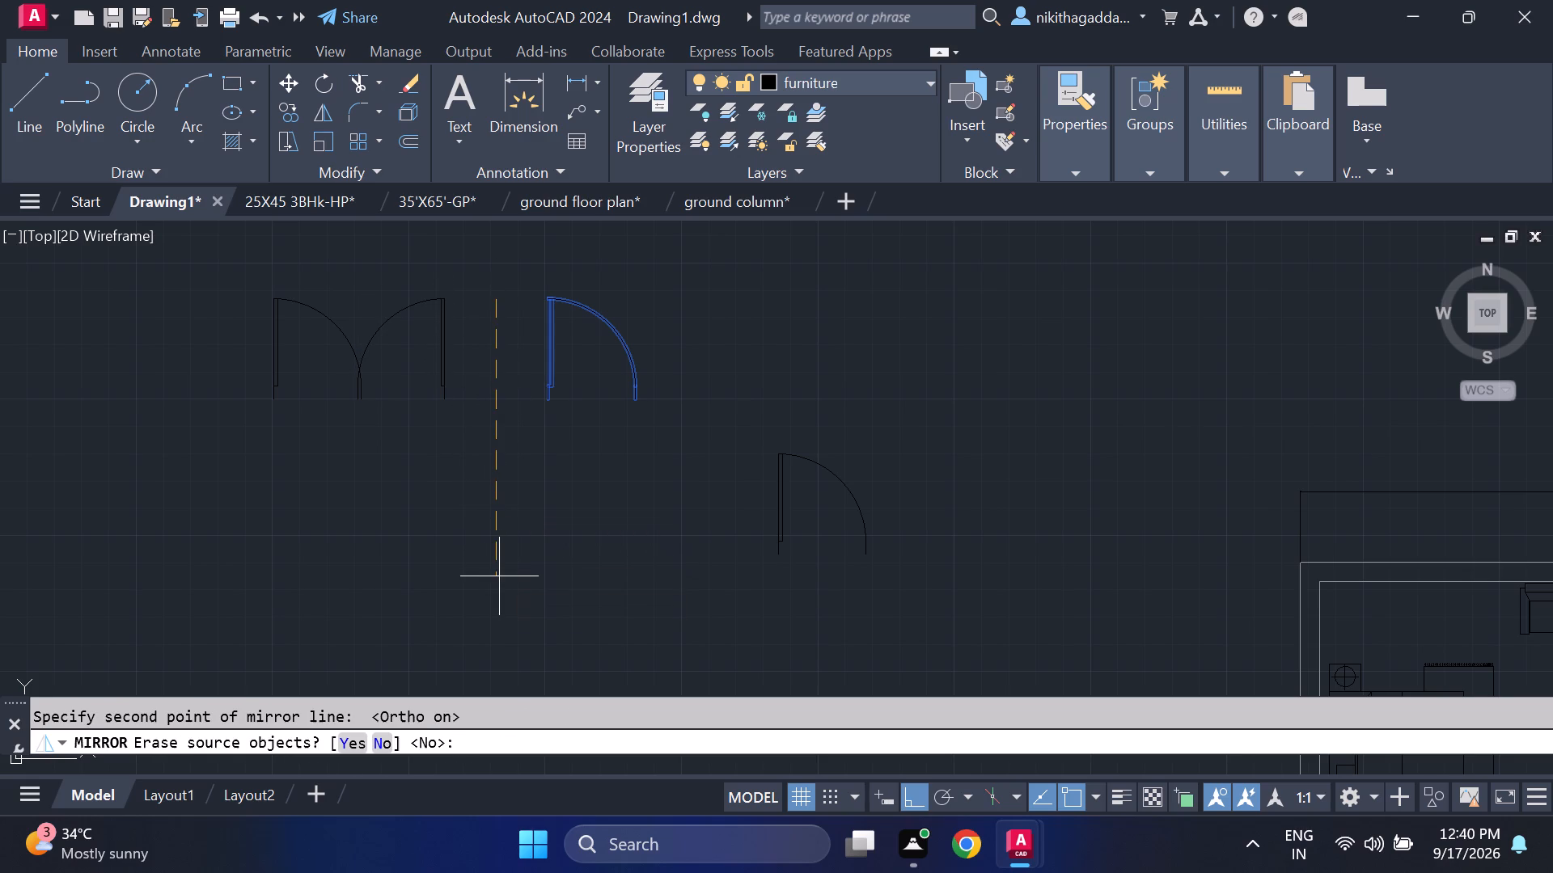
{"action": "type", "text": "no"}
{"action": "key", "text": "Return"}
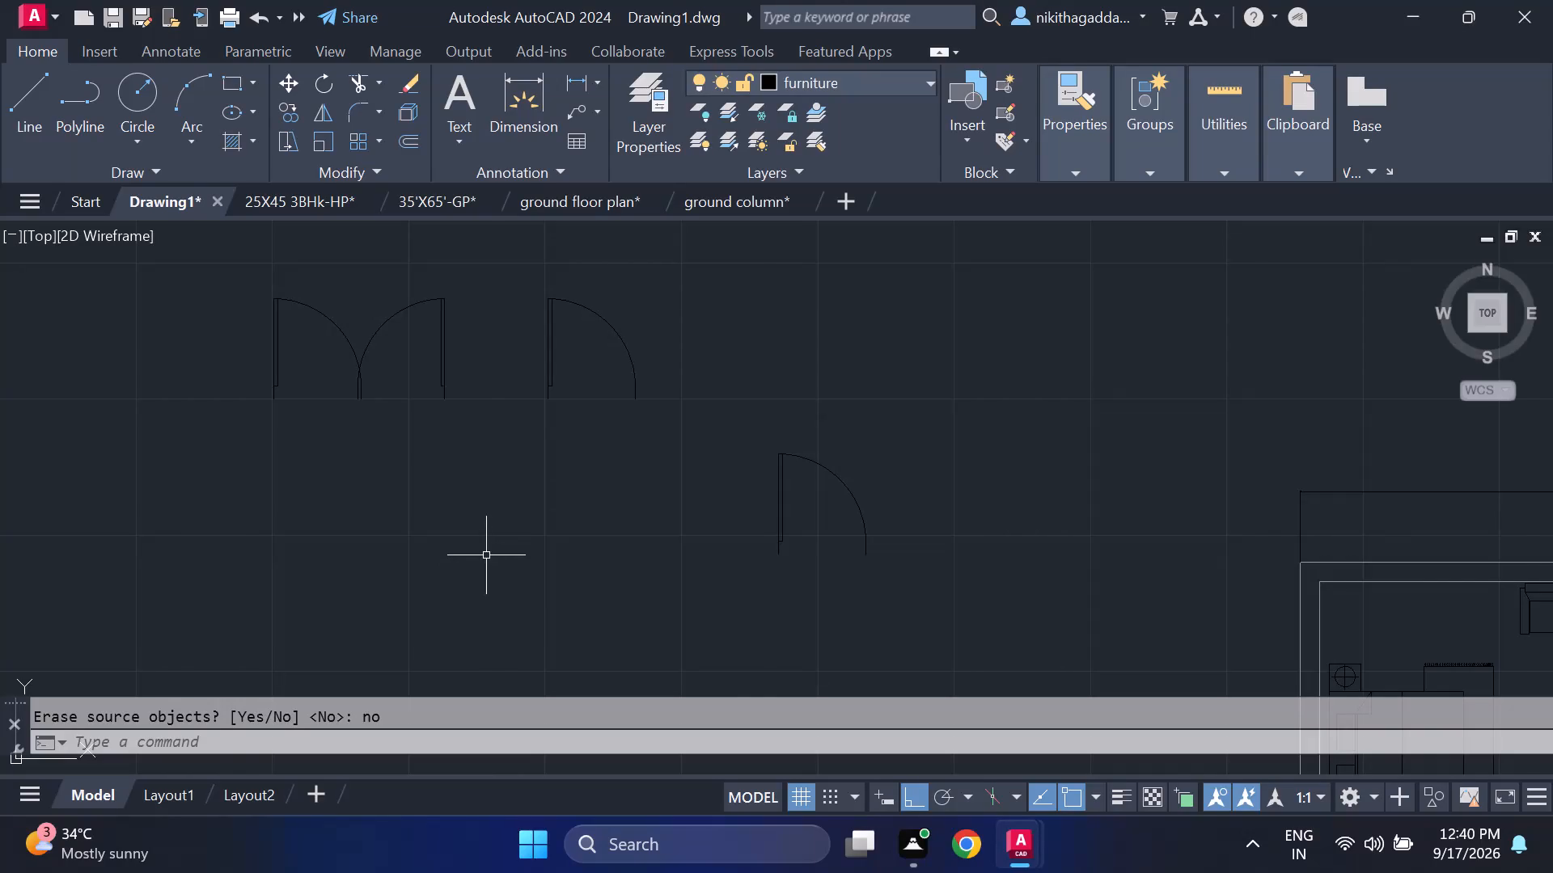
Mirror the same door across a horizontal line just below it, keeping the original, to produce a downward-swinging version.
{"action": "middle_click_drag", "start_coordinate": [528, 449], "coordinate": [527, 449]}
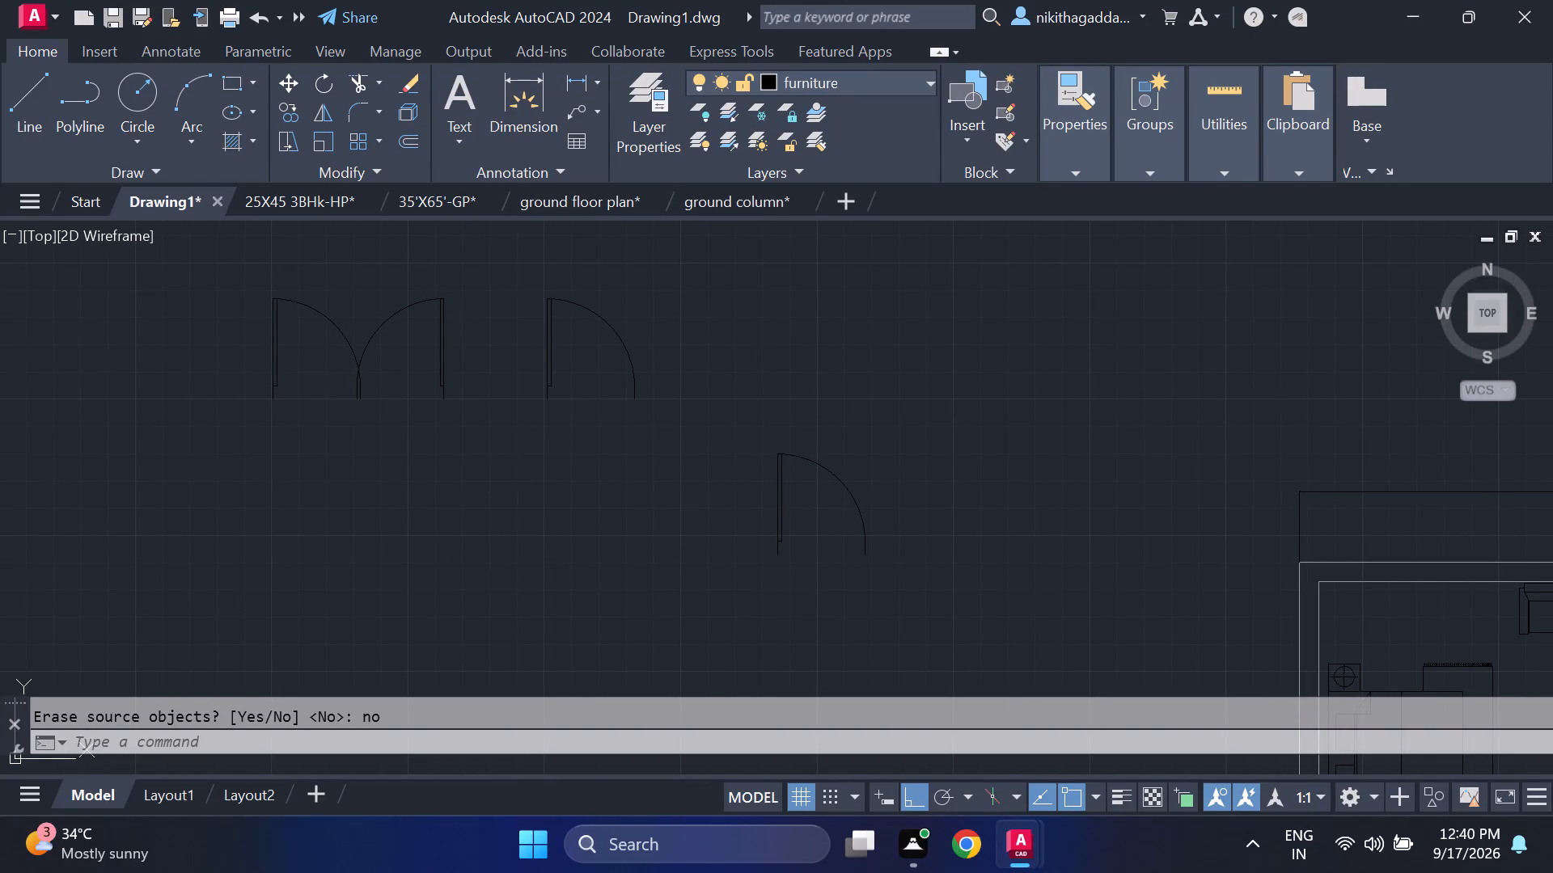
{"action": "middle_click_drag", "start_coordinate": [527, 449], "coordinate": [434, 443]}
{"action": "type", "text": "mi"}
{"action": "key", "text": "Return"}
{"action": "left_click_drag", "start_coordinate": [573, 283], "coordinate": [540, 318]}
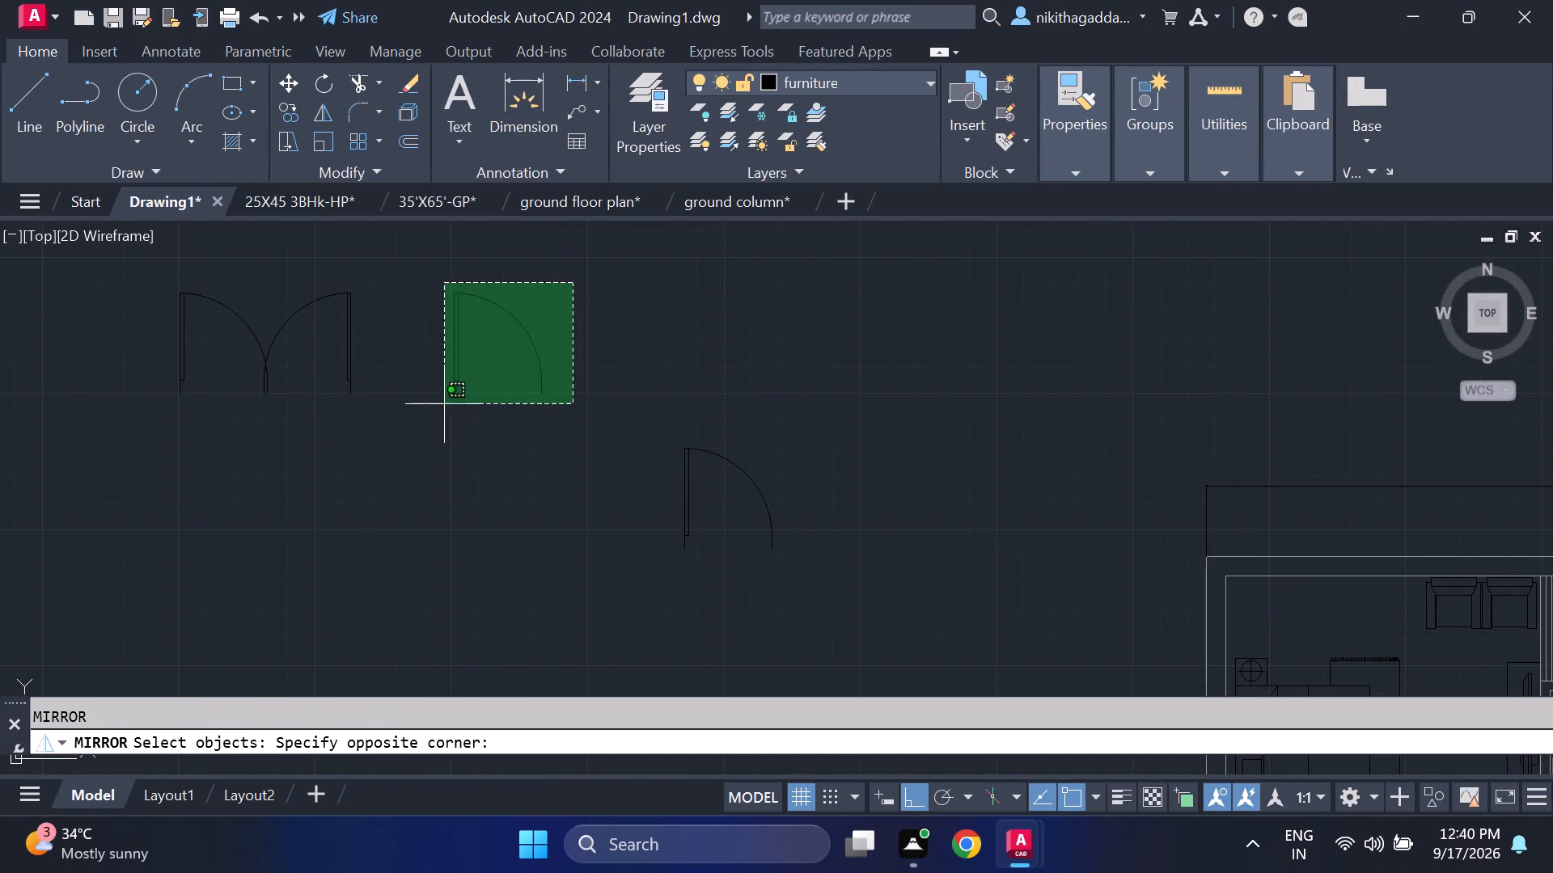
{"action": "left_click", "coordinate": [408, 454]}
{"action": "key", "text": "Return"}
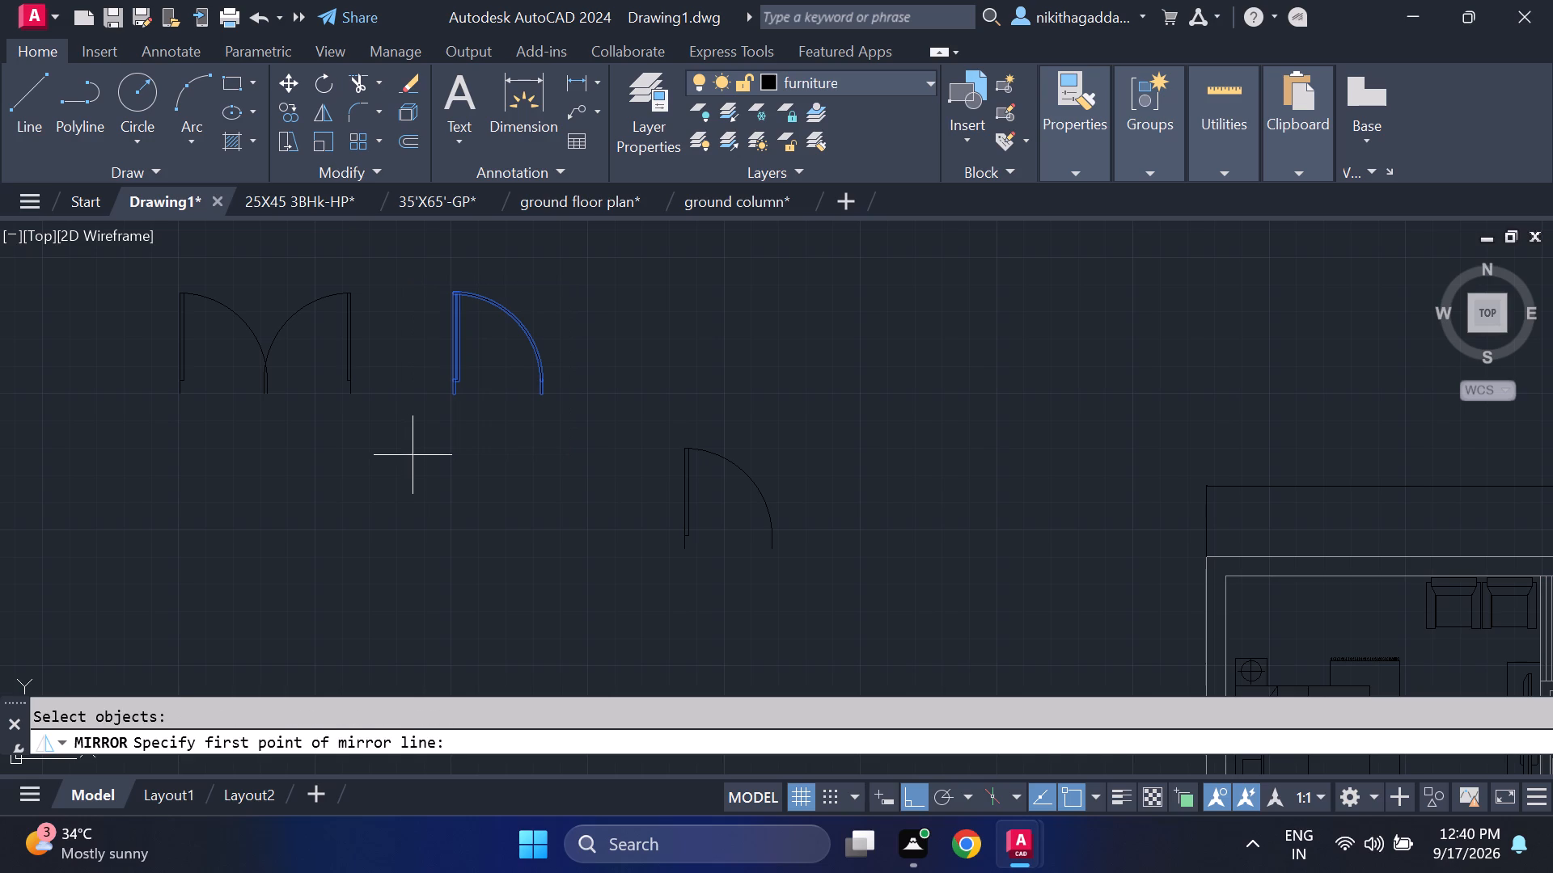
{"action": "left_click", "coordinate": [410, 431]}
{"action": "left_click", "coordinate": [585, 425]}
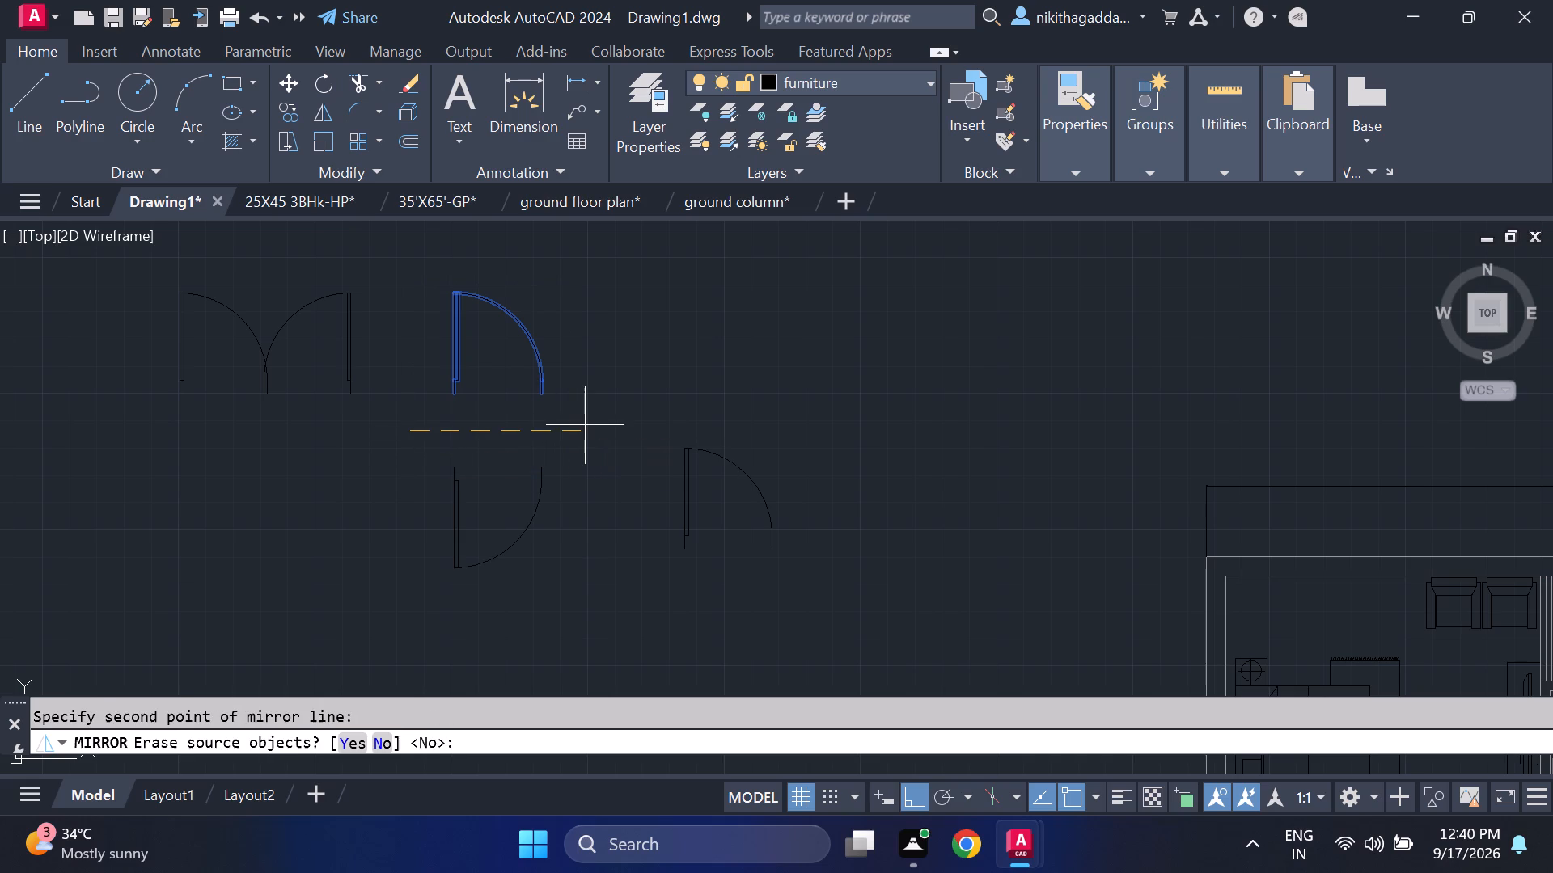
{"action": "type", "text": "no"}
{"action": "key", "text": "Return"}
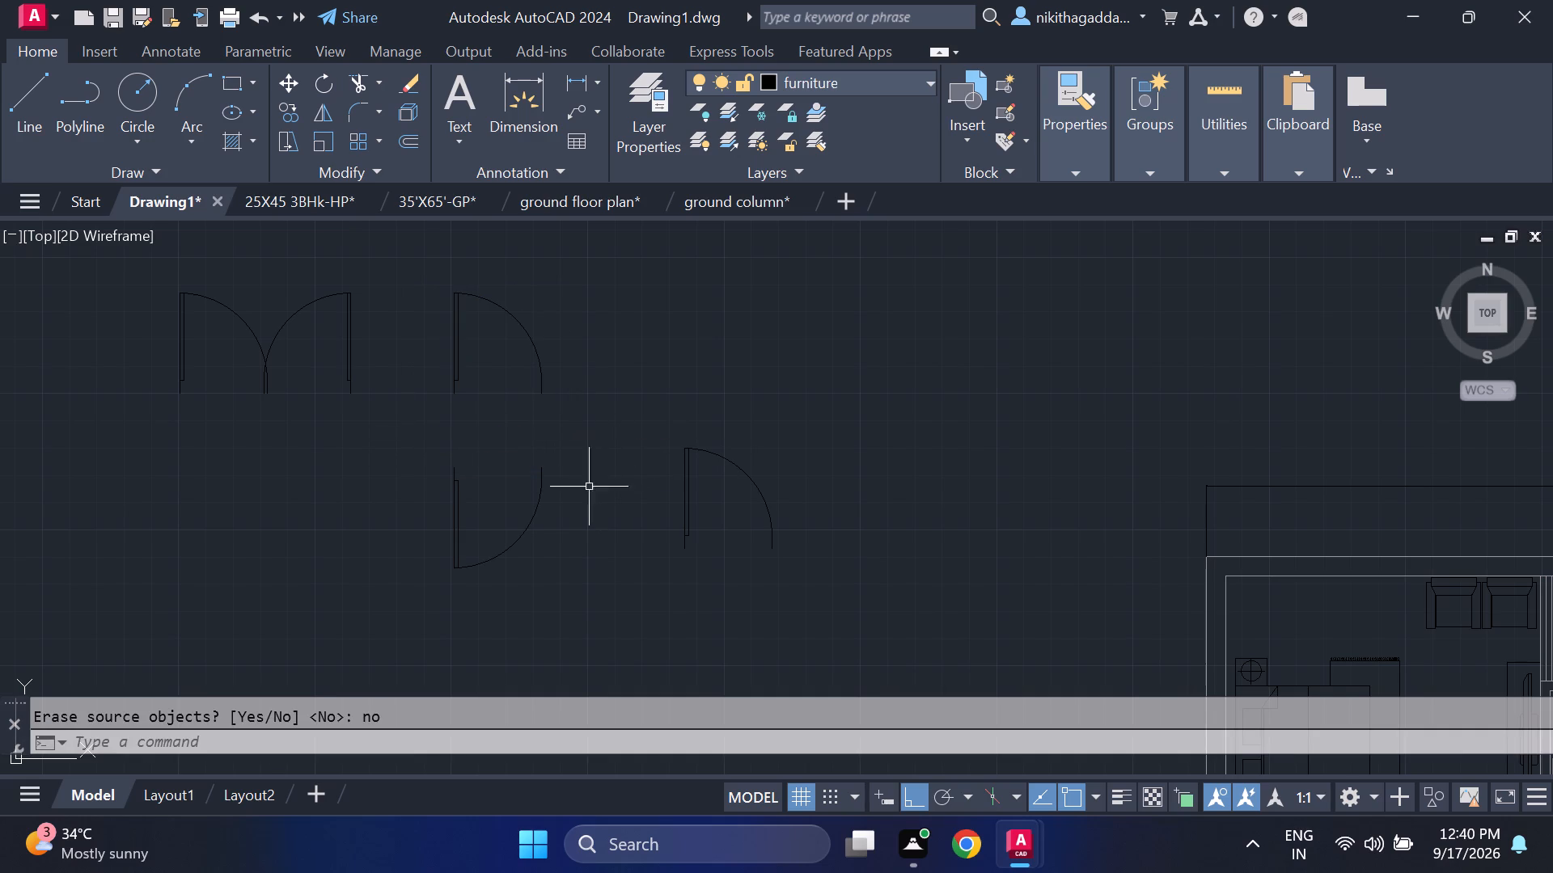
Rotate the separate door nearest the plan by 90° counterclockwise about its lower hinge corner.
{"action": "left_click_drag", "start_coordinate": [801, 400], "coordinate": [787, 416]}
{"action": "left_click", "coordinate": [617, 564]}
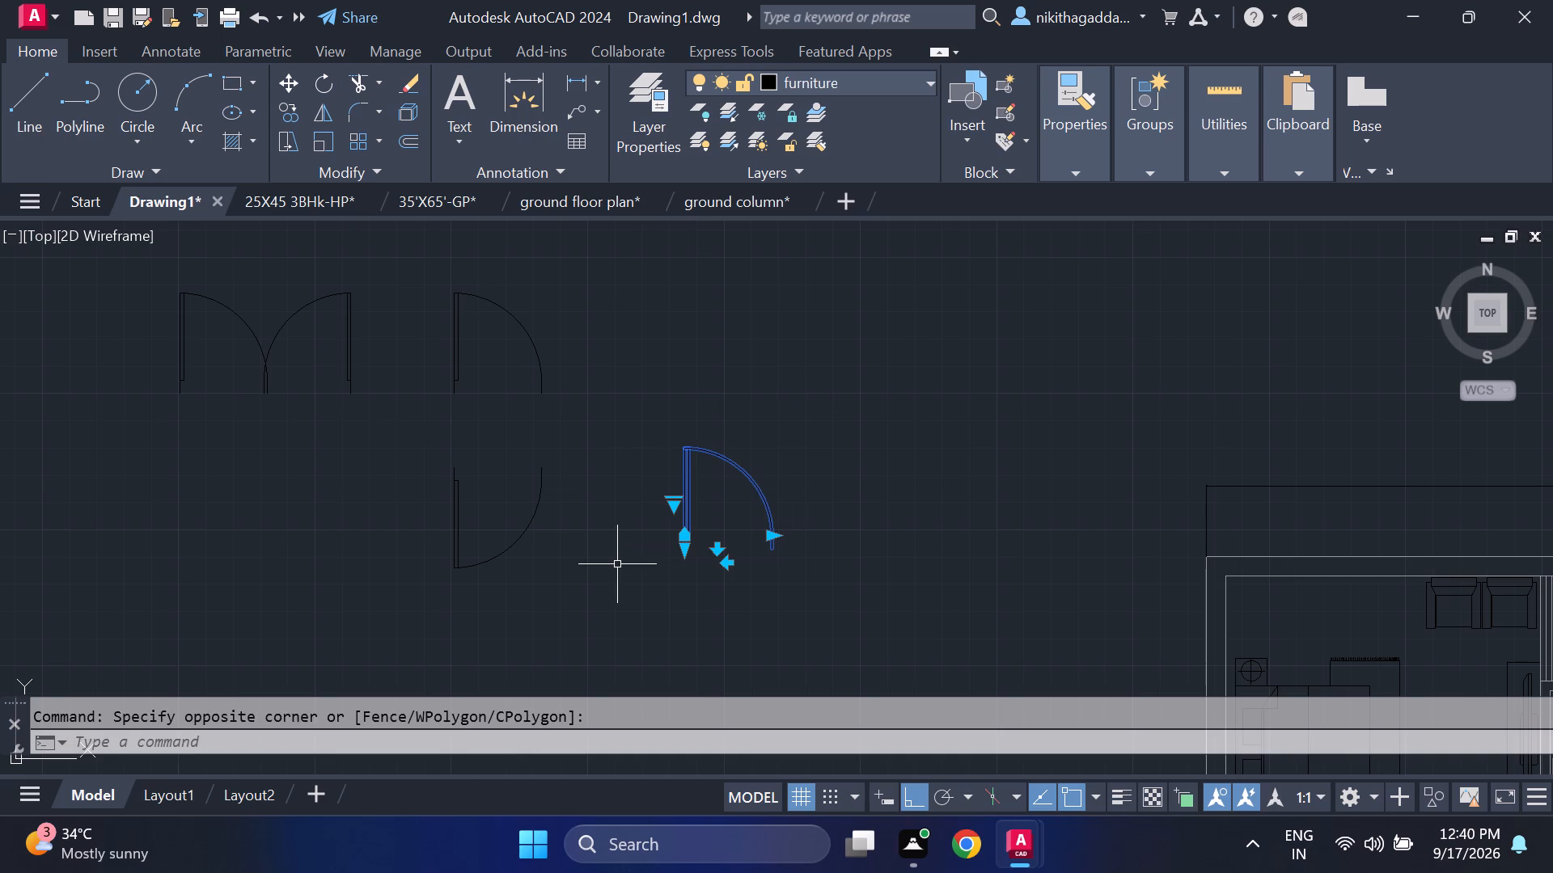
{"action": "type", "text": "ro"}
{"action": "key", "text": "Return"}
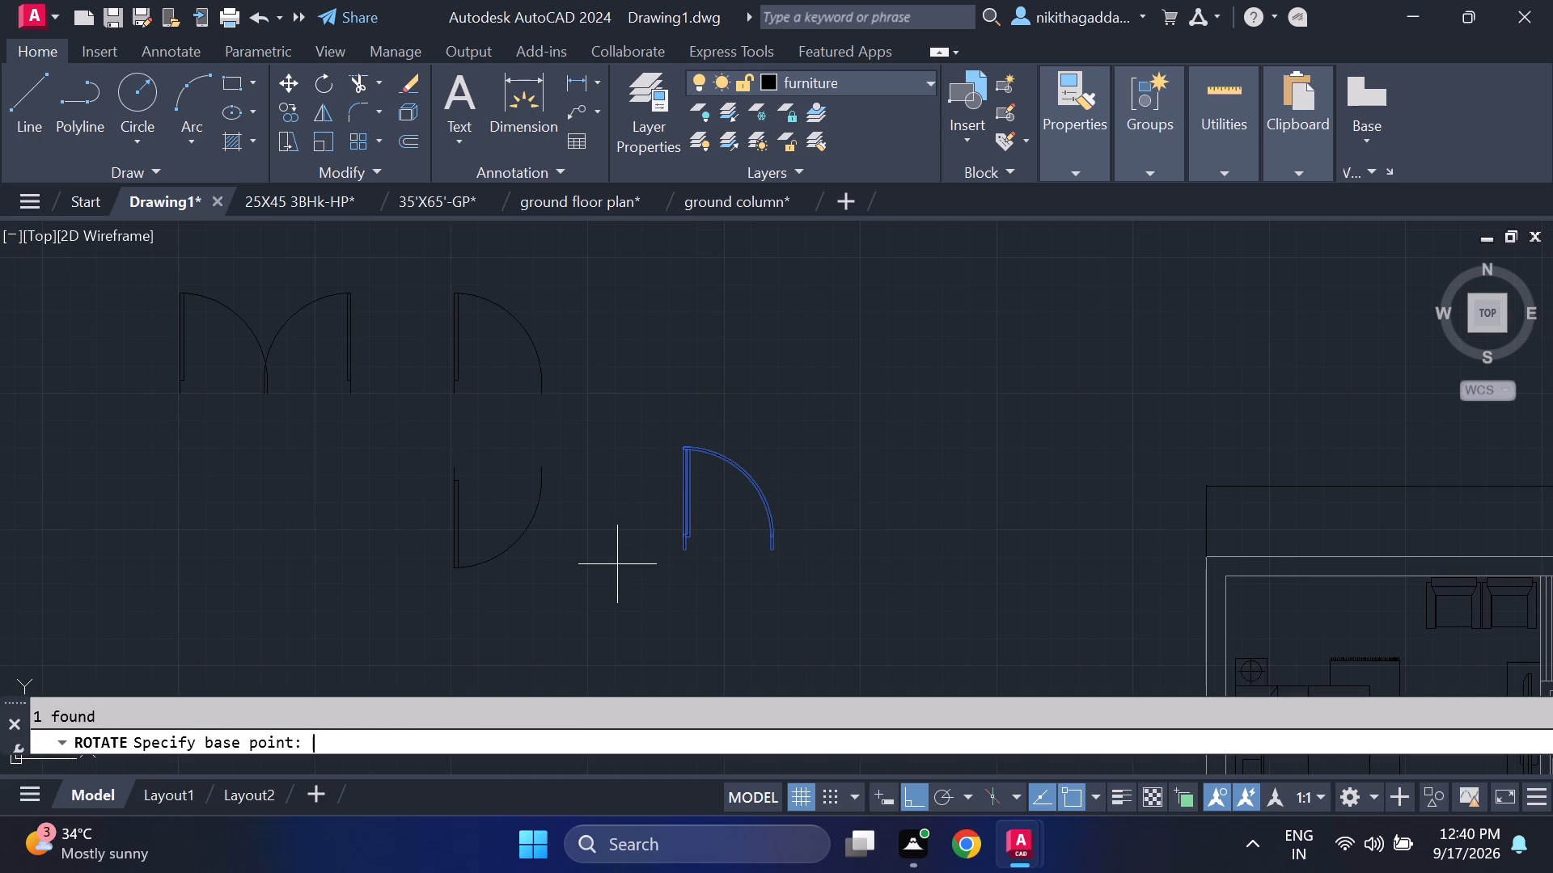
{"action": "left_click", "coordinate": [679, 550]}
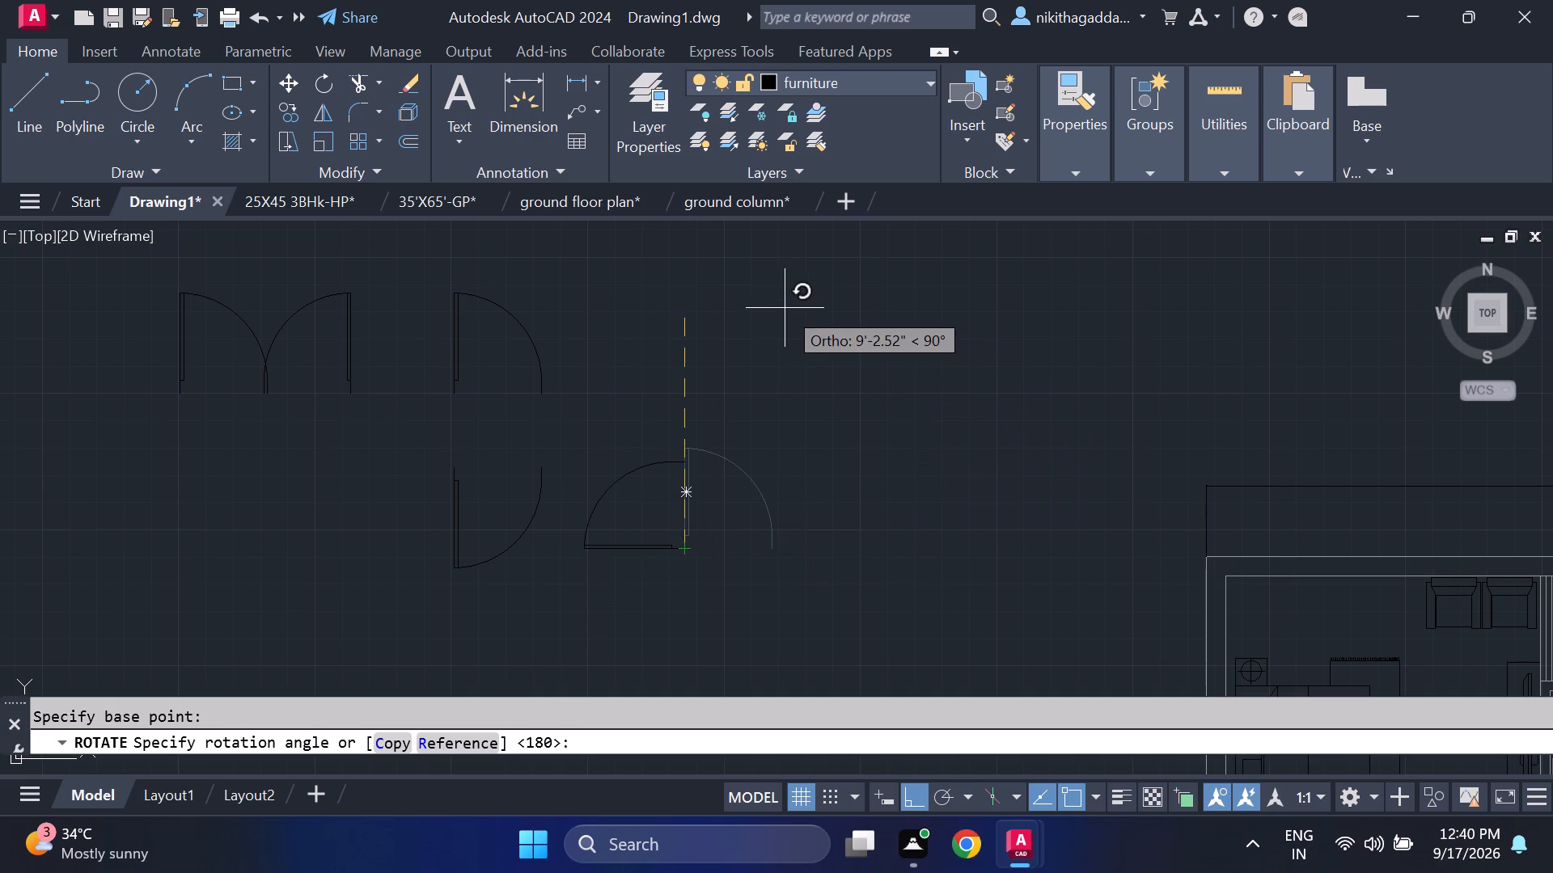
{"action": "left_click", "coordinate": [785, 308]}
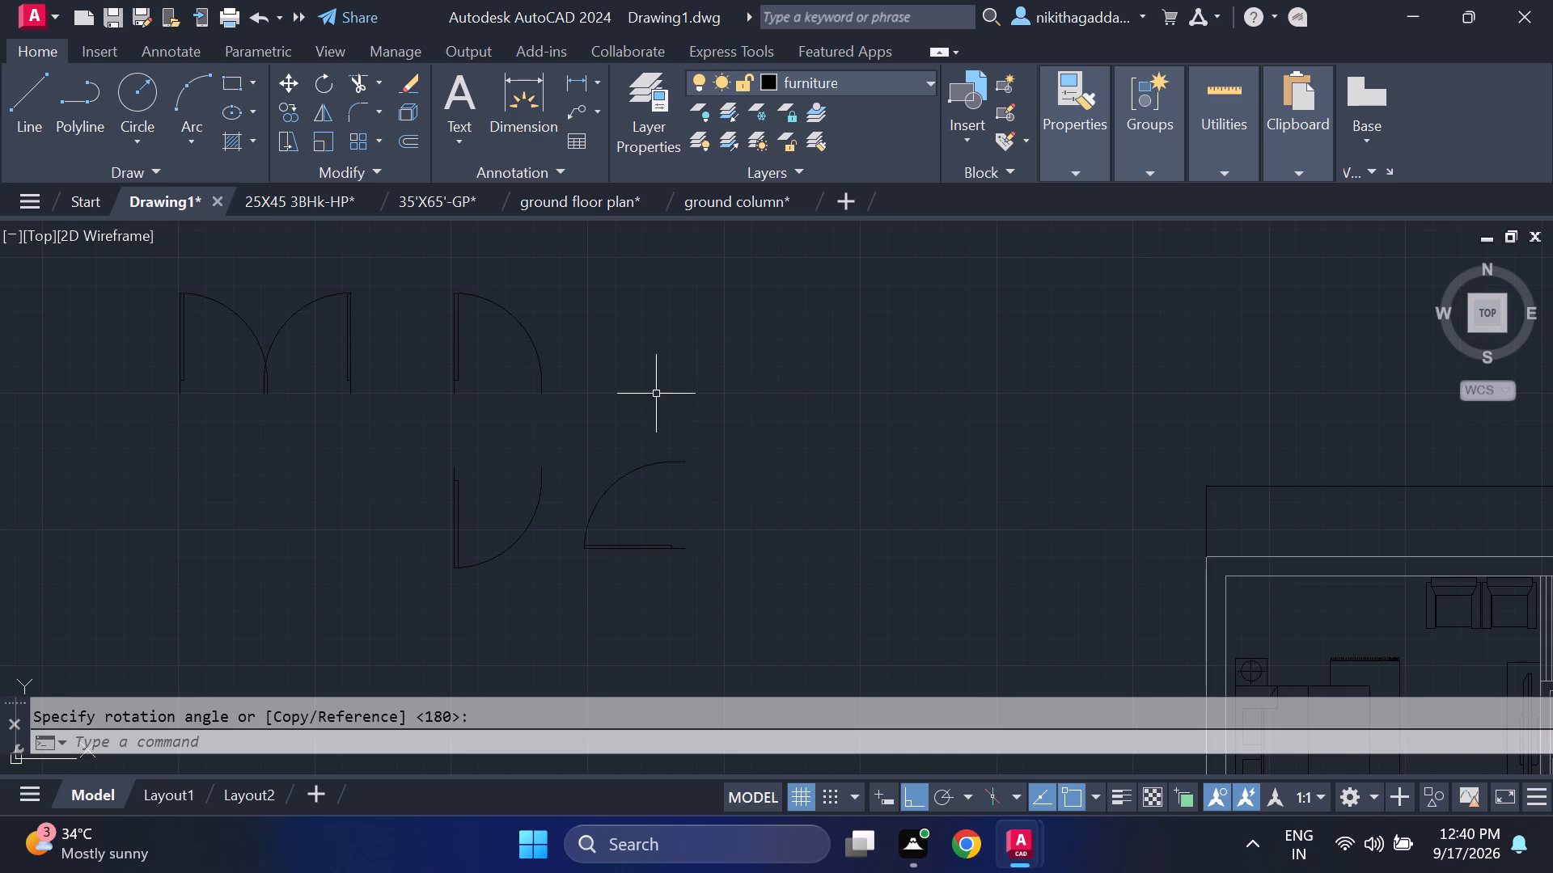
Copy the rotated door from its lower hinge corner onto the east wall of the small bathroom between the two west bedrooms, near the wall's lower end.
{"action": "left_click", "coordinate": [687, 442]}
{"action": "left_click", "coordinate": [589, 604]}
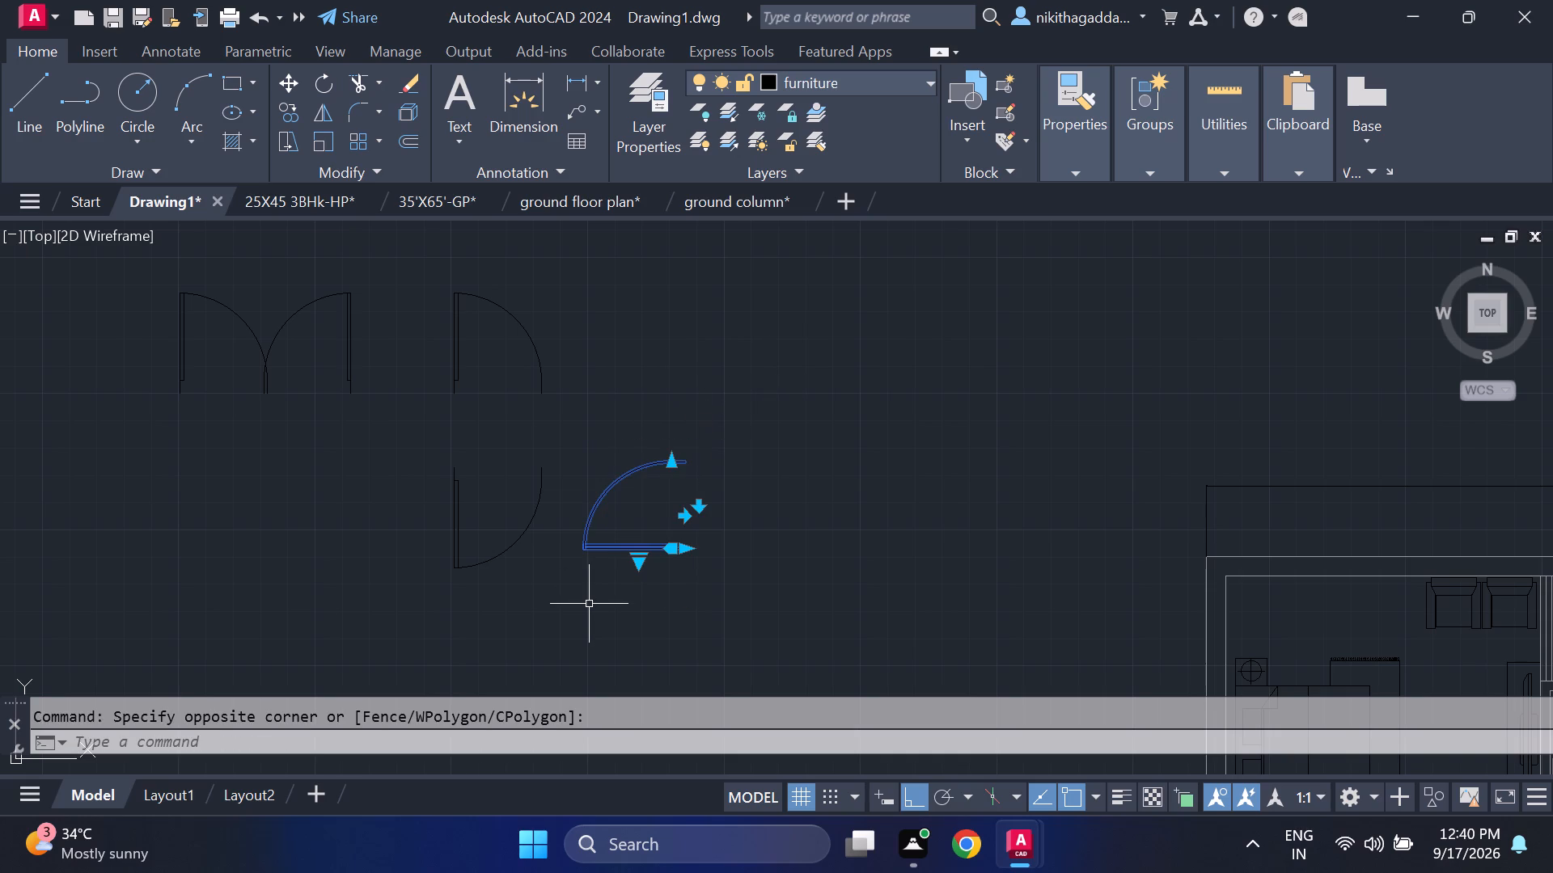
{"action": "type", "text": "co"}
{"action": "key", "text": "Return"}
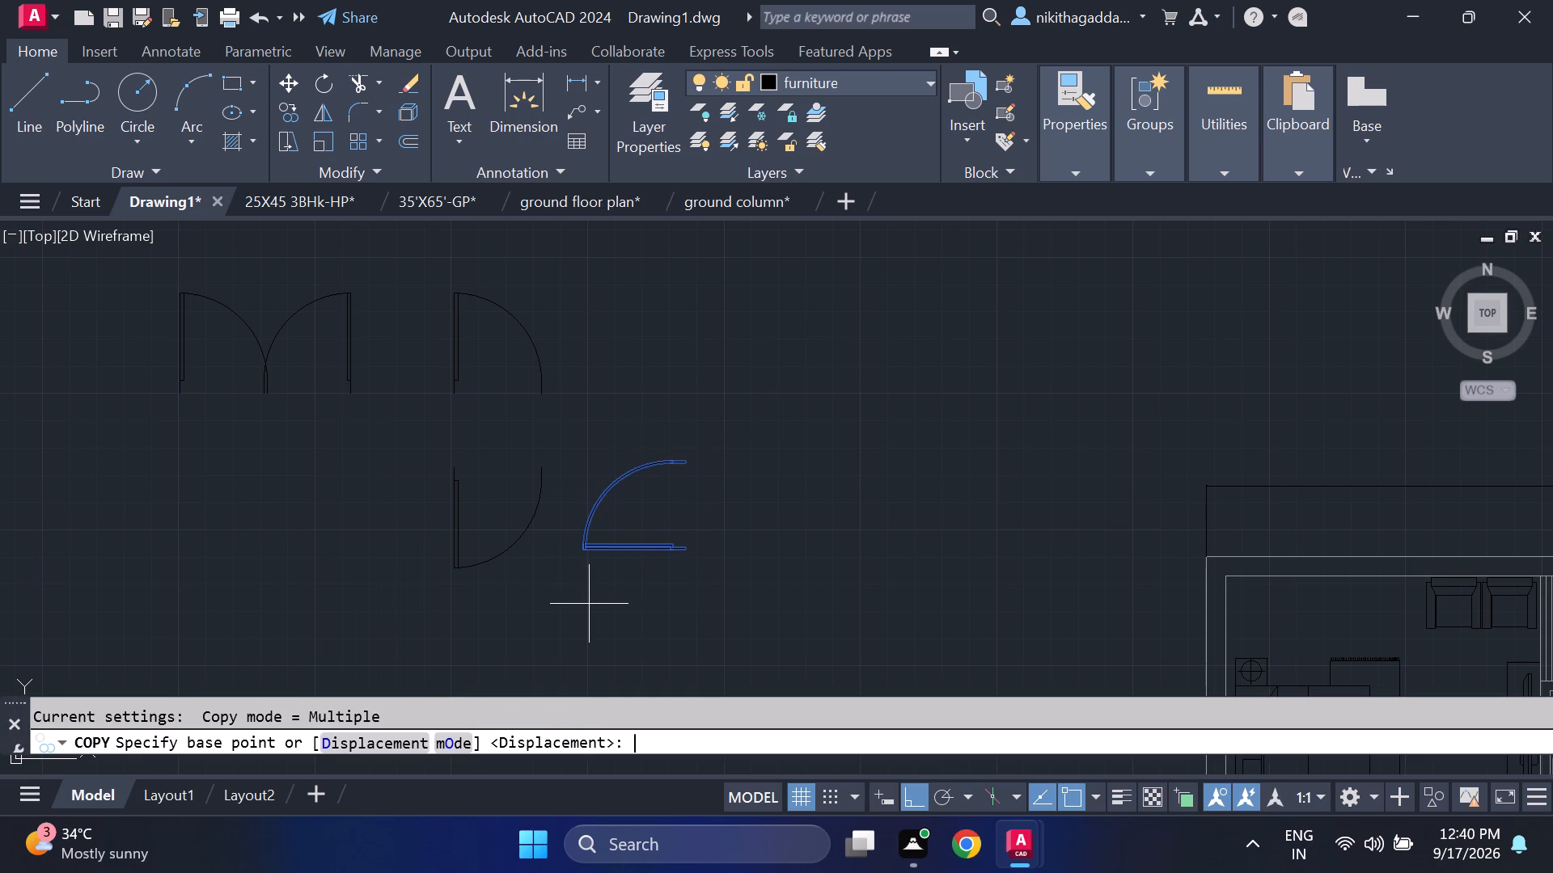
{"action": "left_click", "coordinate": [693, 554]}
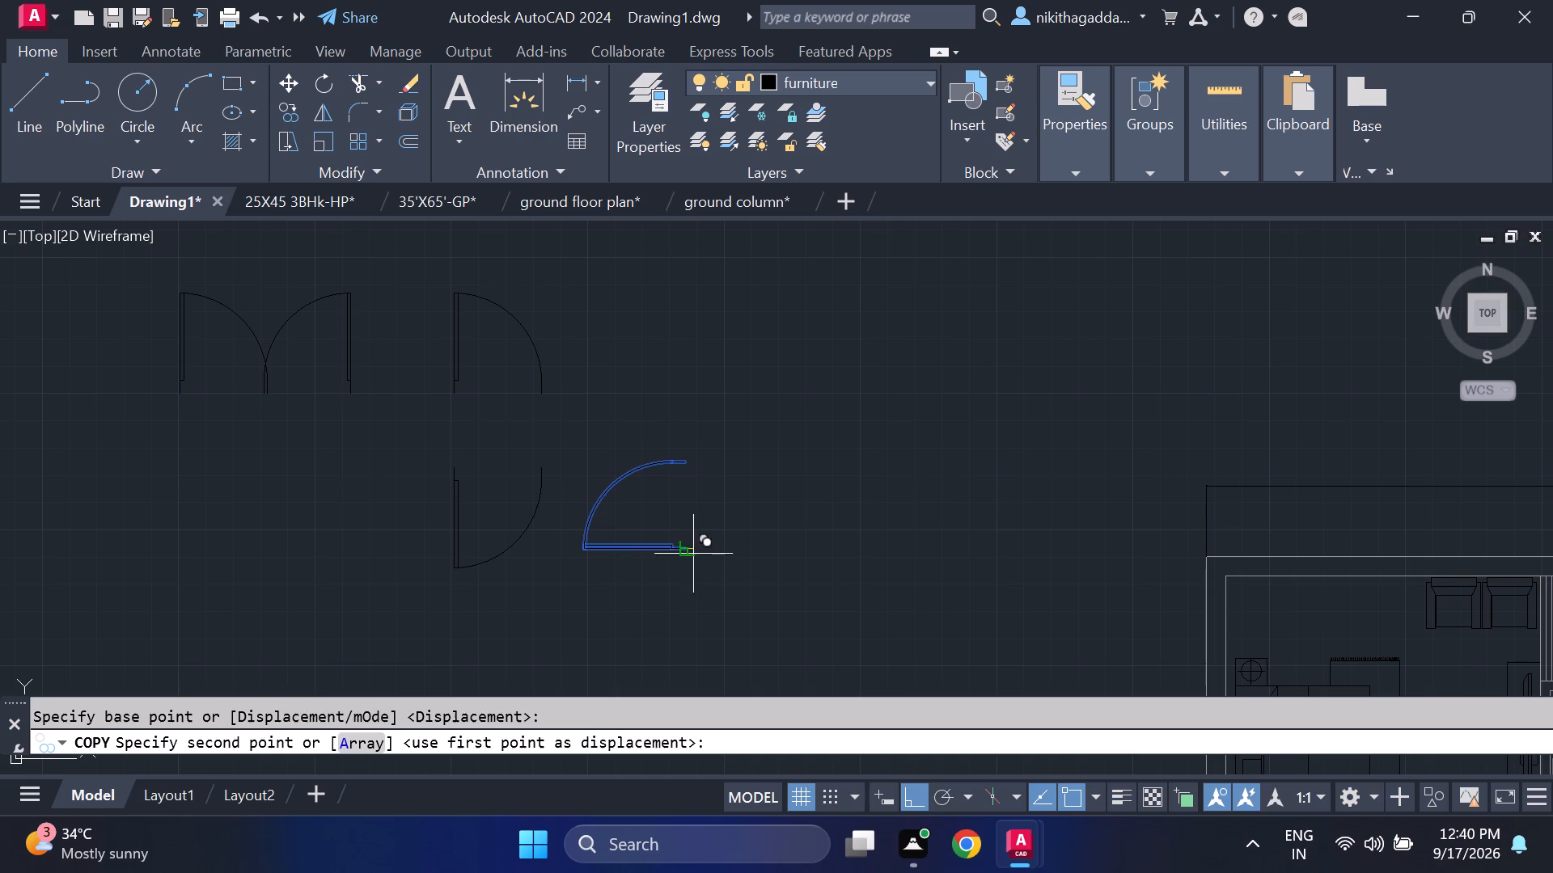
{"action": "scroll", "coordinate": [810, 509], "scroll_direction": "down", "scroll_amount": 4}
{"action": "key", "text": "F8"}
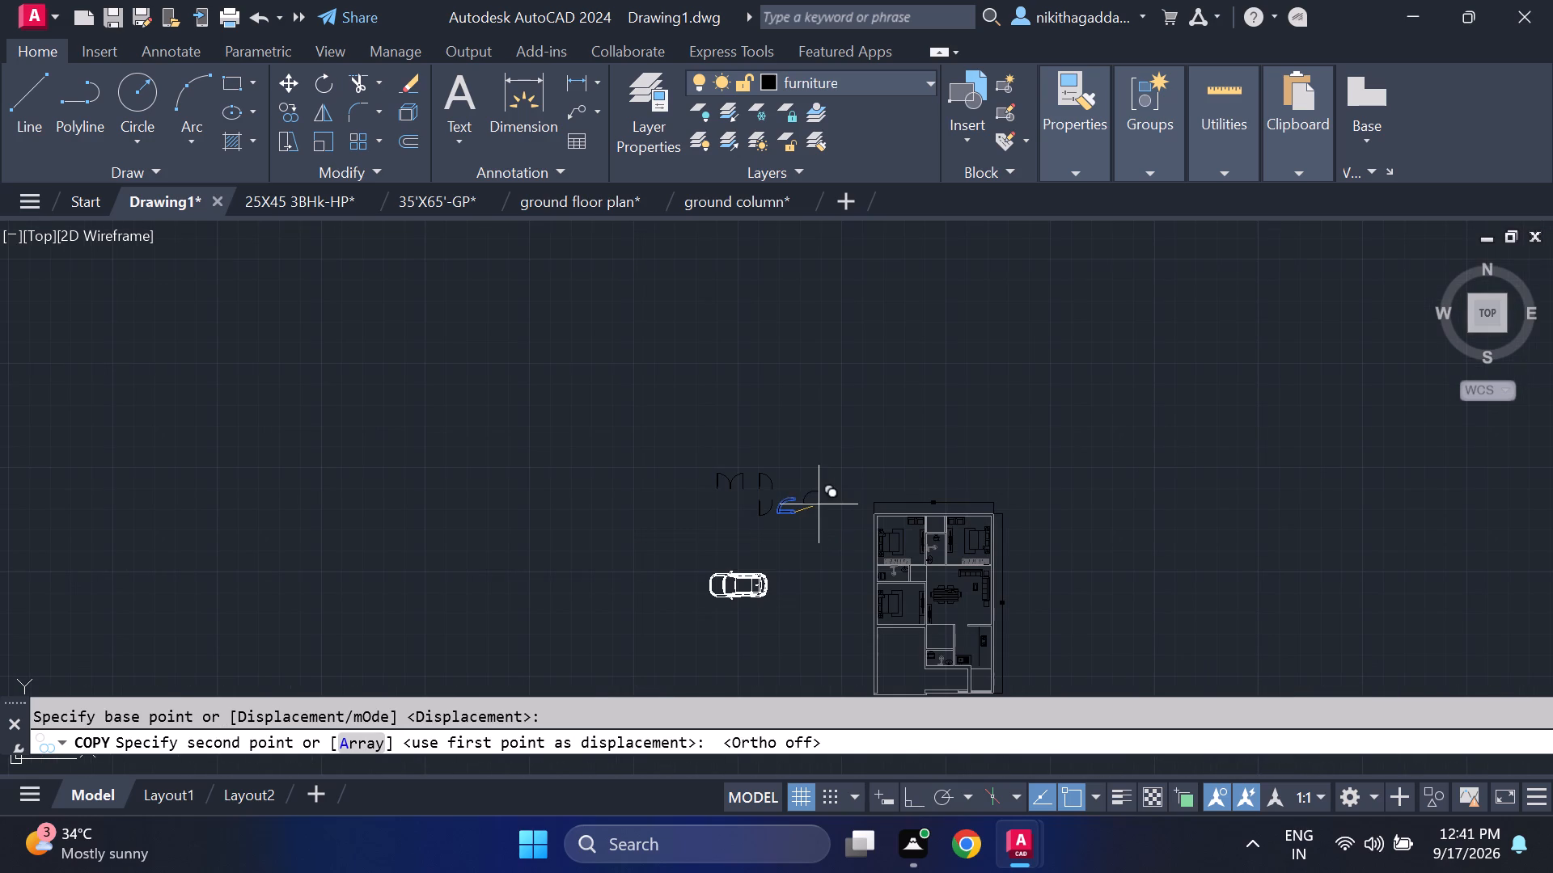
{"action": "scroll", "coordinate": [877, 622], "scroll_direction": "up", "scroll_amount": 3}
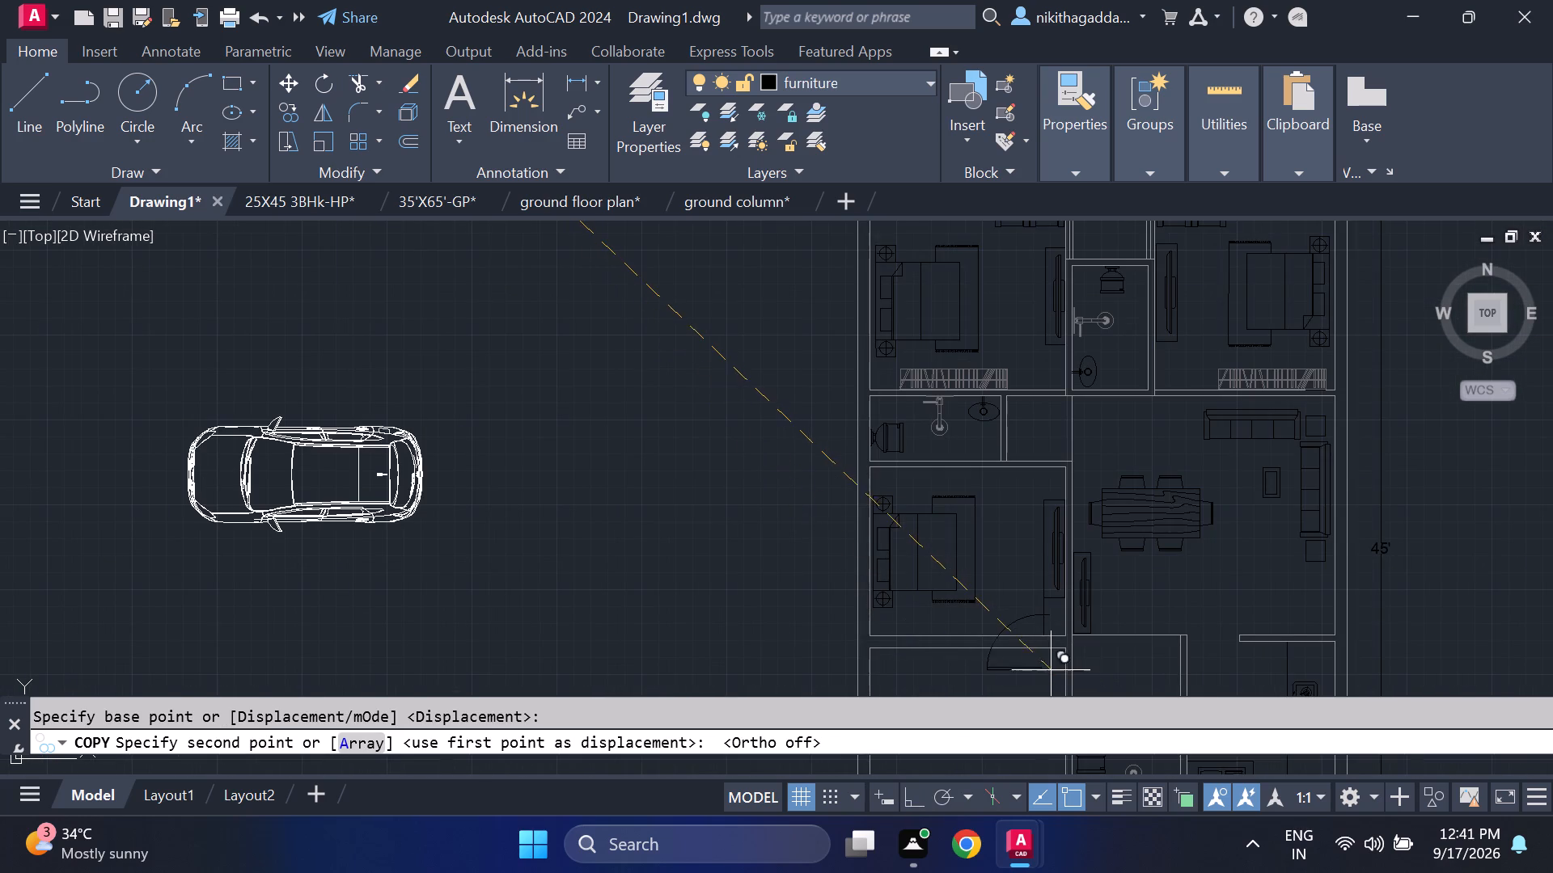
{"action": "middle_click_drag", "start_coordinate": [1033, 643], "coordinate": [945, 609]}
{"action": "middle_click_drag", "start_coordinate": [928, 517], "coordinate": [925, 580]}
{"action": "scroll", "coordinate": [912, 472], "scroll_direction": "up", "scroll_amount": 4}
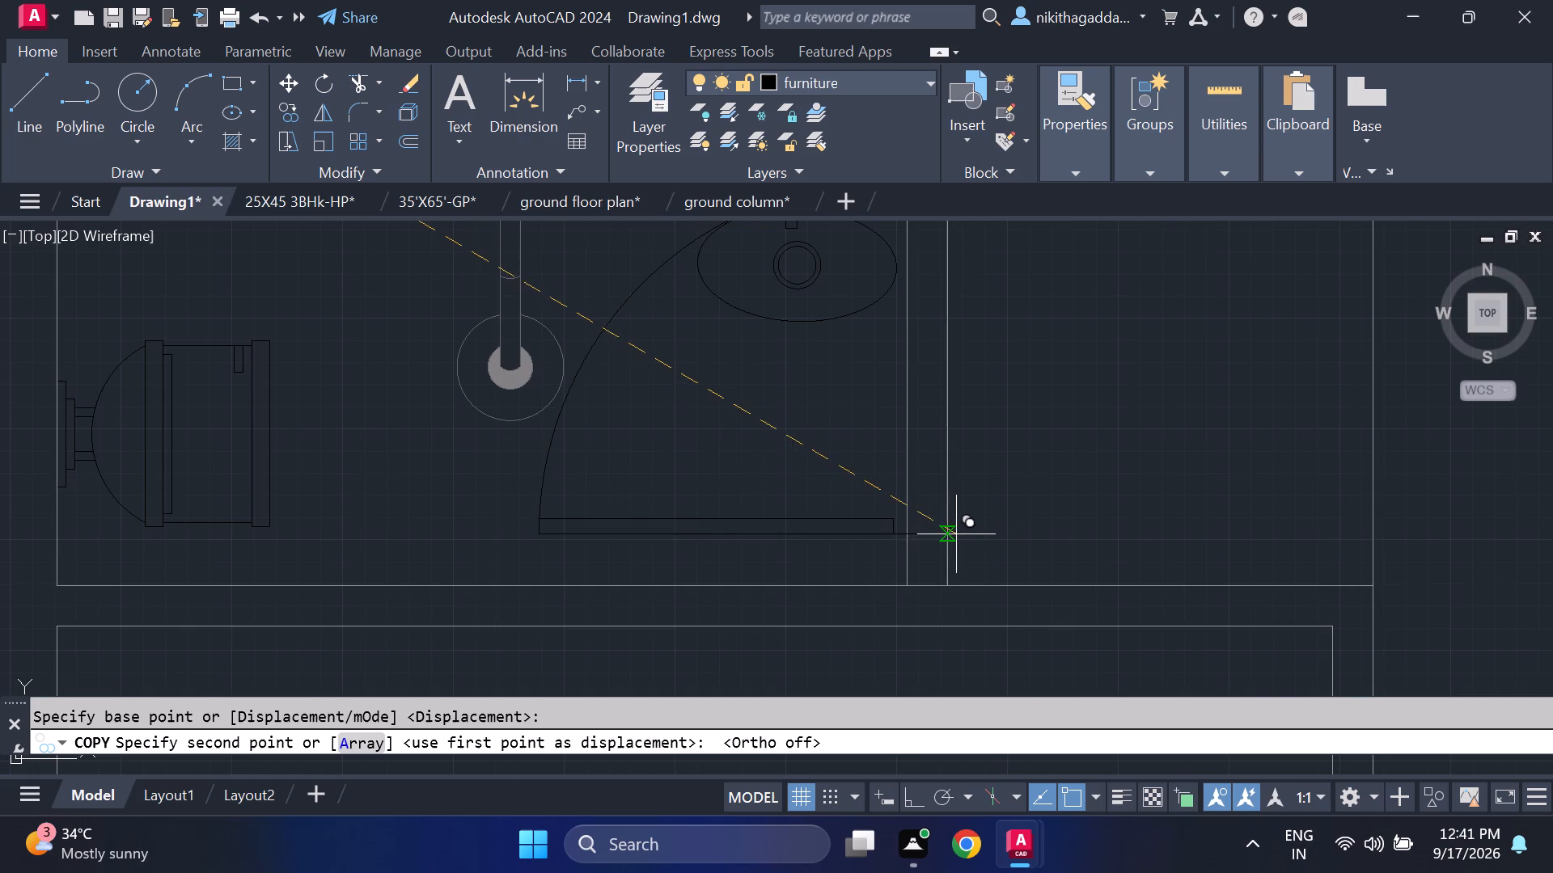
{"action": "scroll", "coordinate": [956, 534], "scroll_direction": "down", "scroll_amount": 3}
{"action": "scroll", "coordinate": [962, 527], "scroll_direction": "up", "scroll_amount": 3}
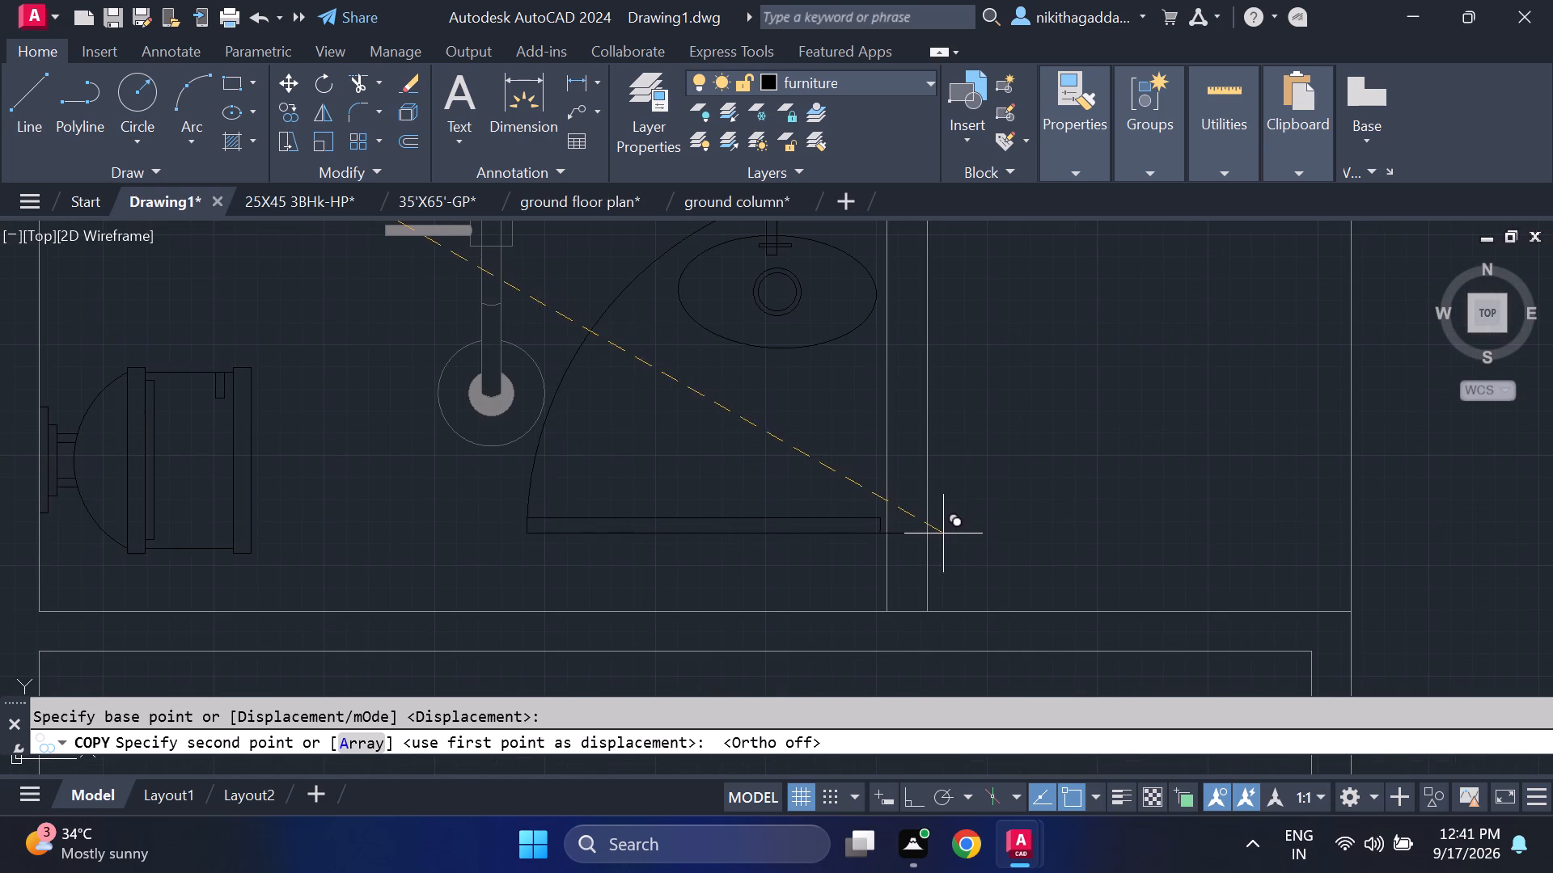
{"action": "scroll", "coordinate": [1200, 503], "scroll_direction": "down", "scroll_amount": 3}
{"action": "middle_click_drag", "start_coordinate": [1187, 510], "coordinate": [902, 523]}
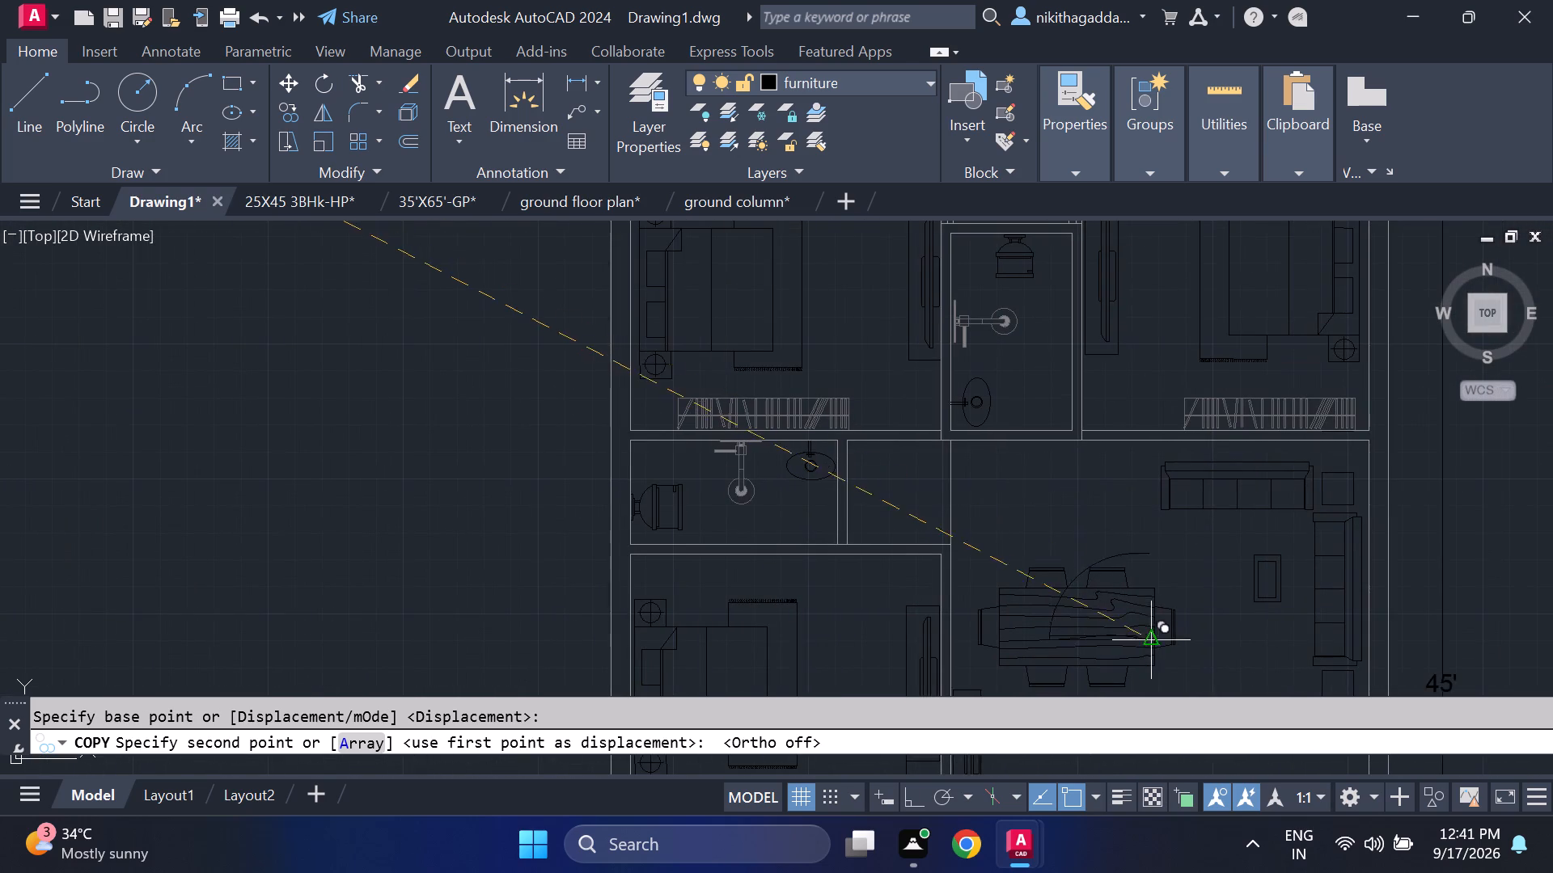
{"action": "scroll", "coordinate": [1098, 557], "scroll_direction": "up", "scroll_amount": 2}
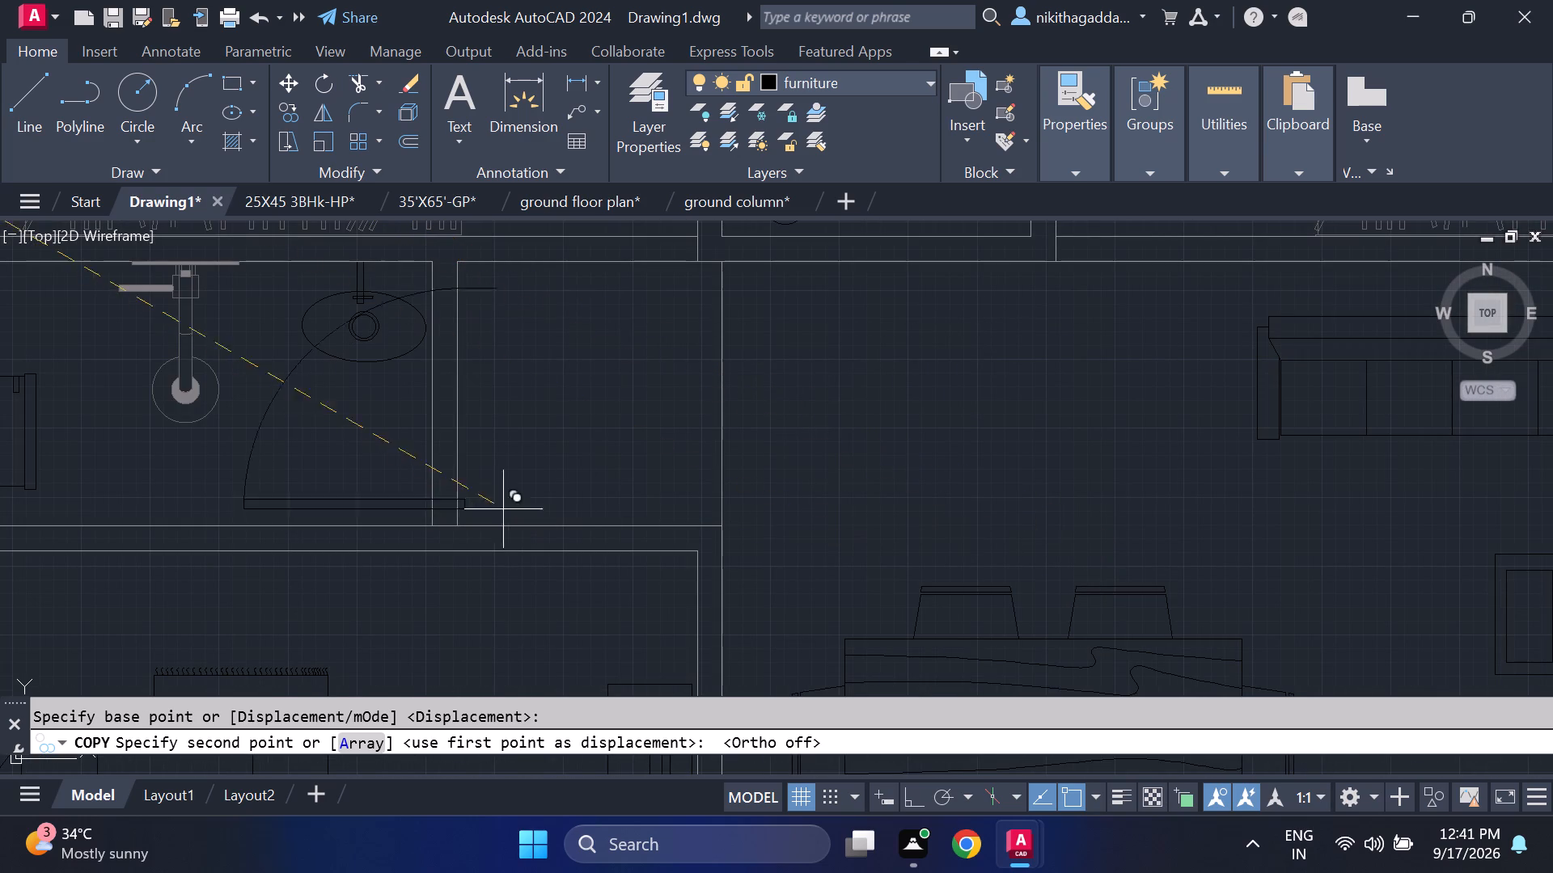
{"action": "middle_click_drag", "start_coordinate": [451, 480], "coordinate": [587, 521]}
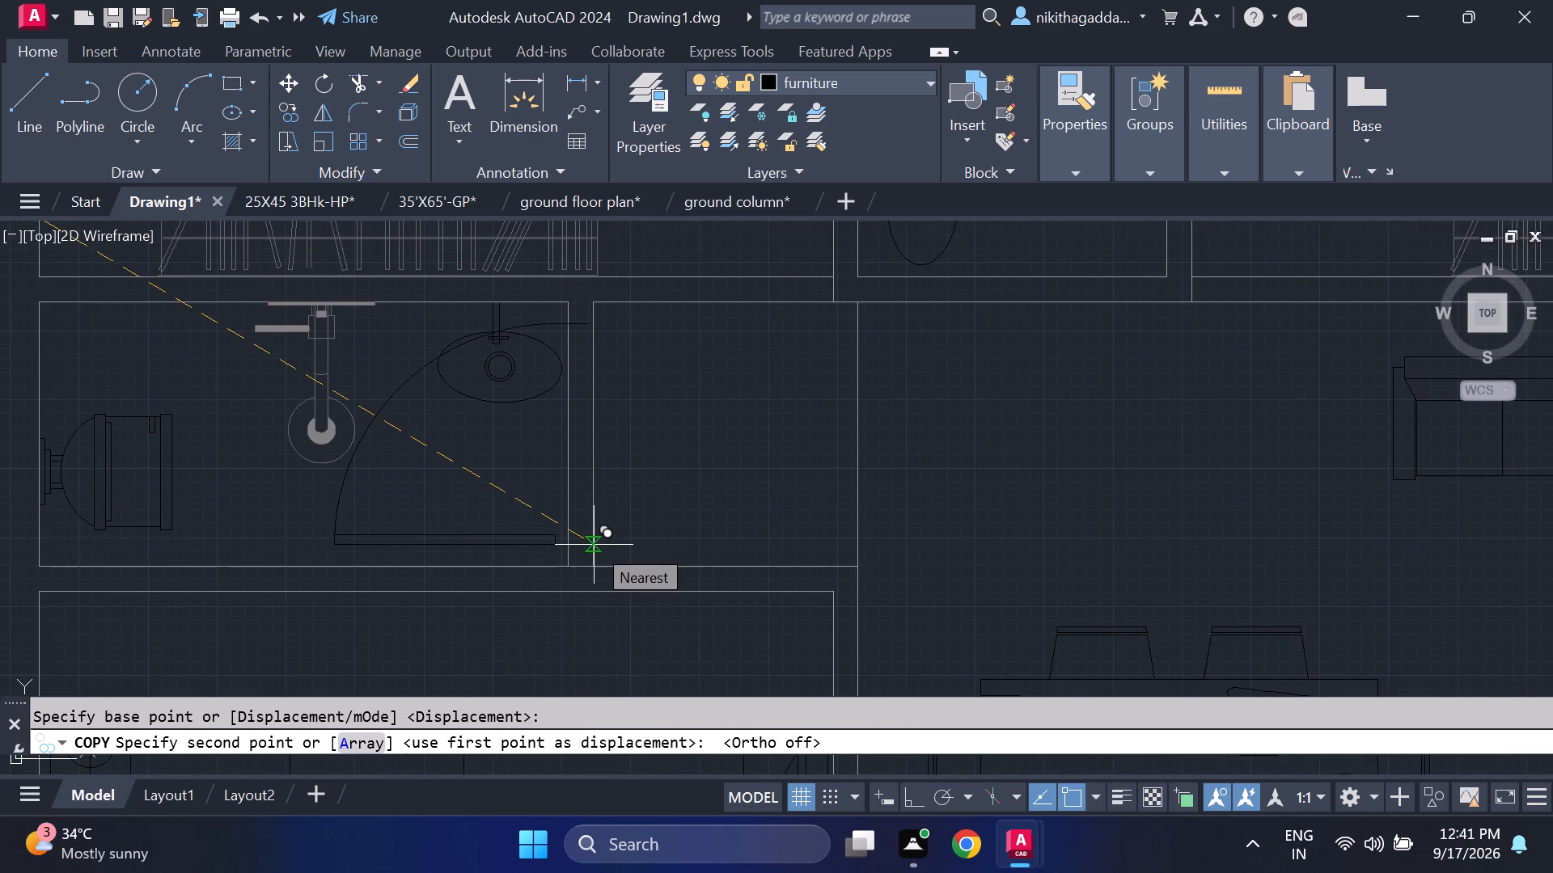
{"action": "left_click", "coordinate": [595, 544]}
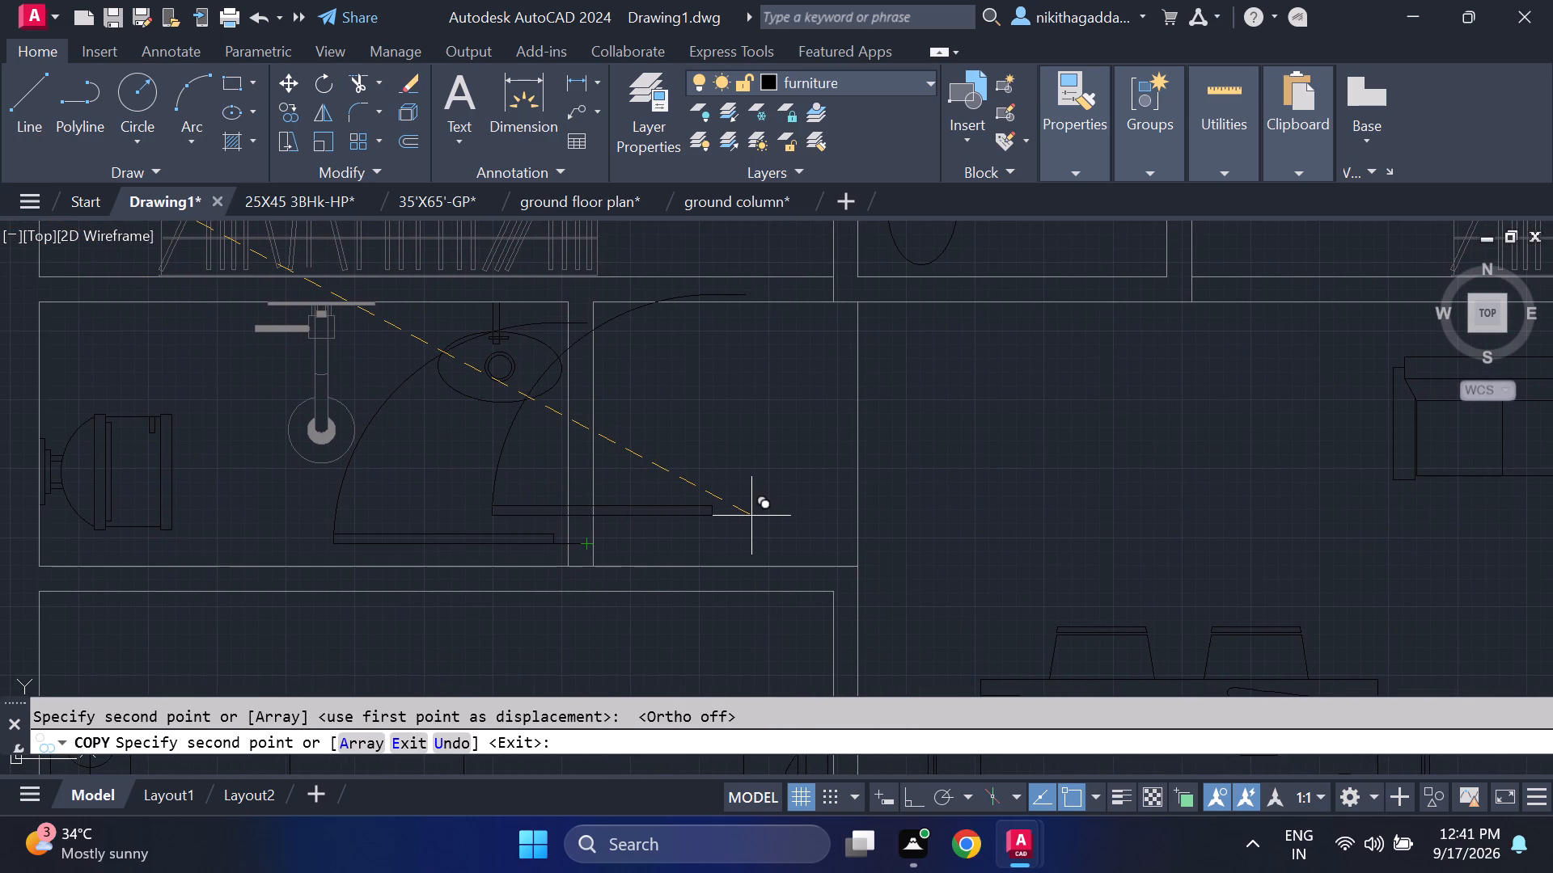
{"action": "key", "text": "Escape"}
Scale the bathroom door down freehand from its hinge corner at the wall to a little over half its size, clearing the washbasin.
{"action": "type", "text": "scale"}
{"action": "key", "text": "Return"}
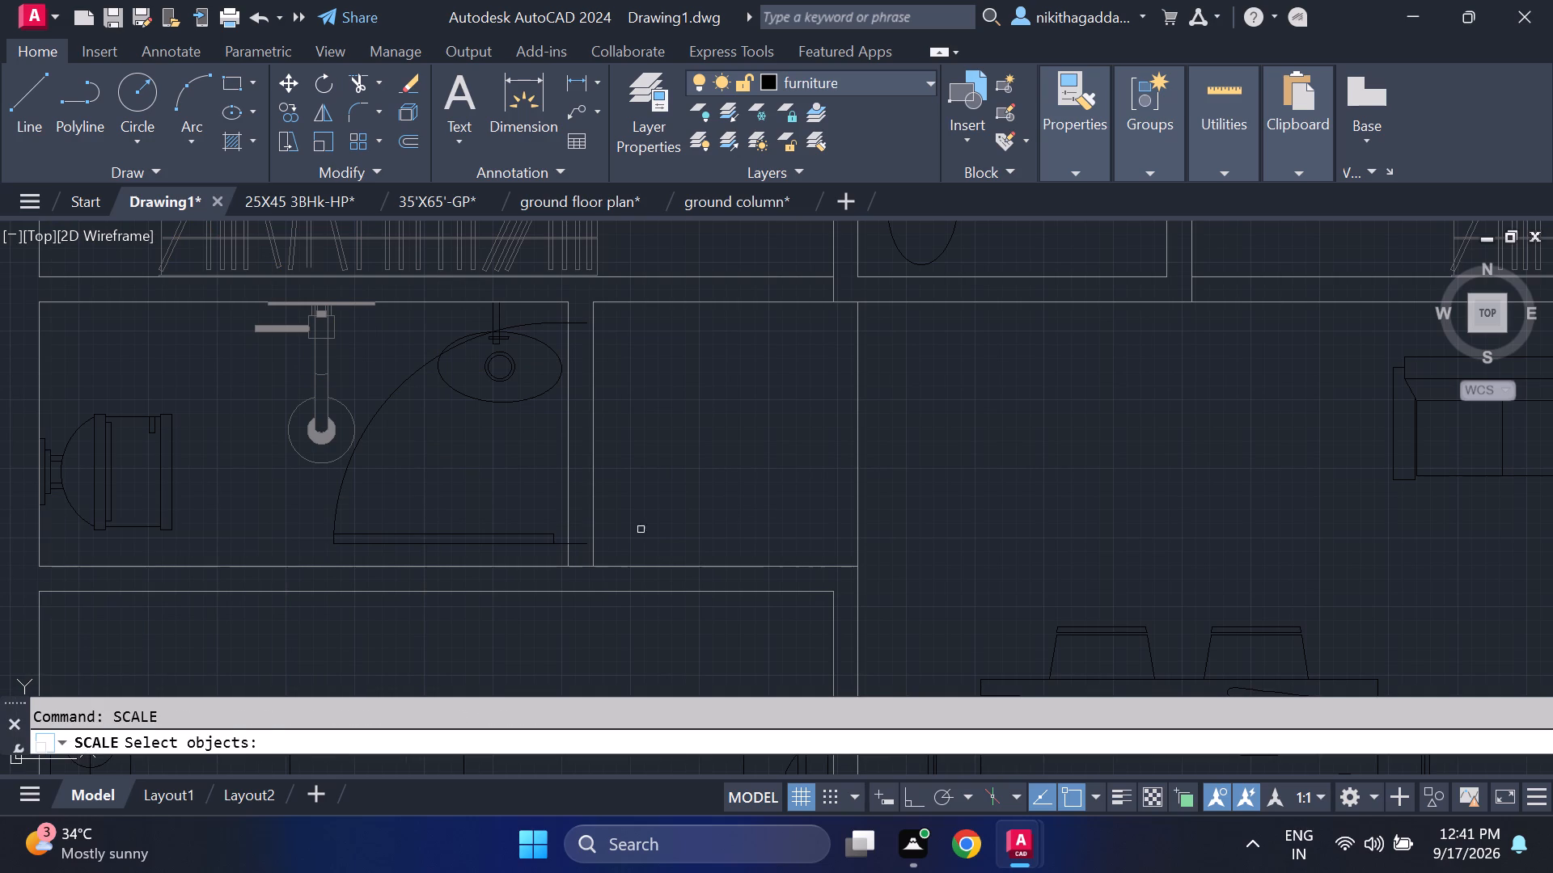
{"action": "left_click", "coordinate": [514, 542]}
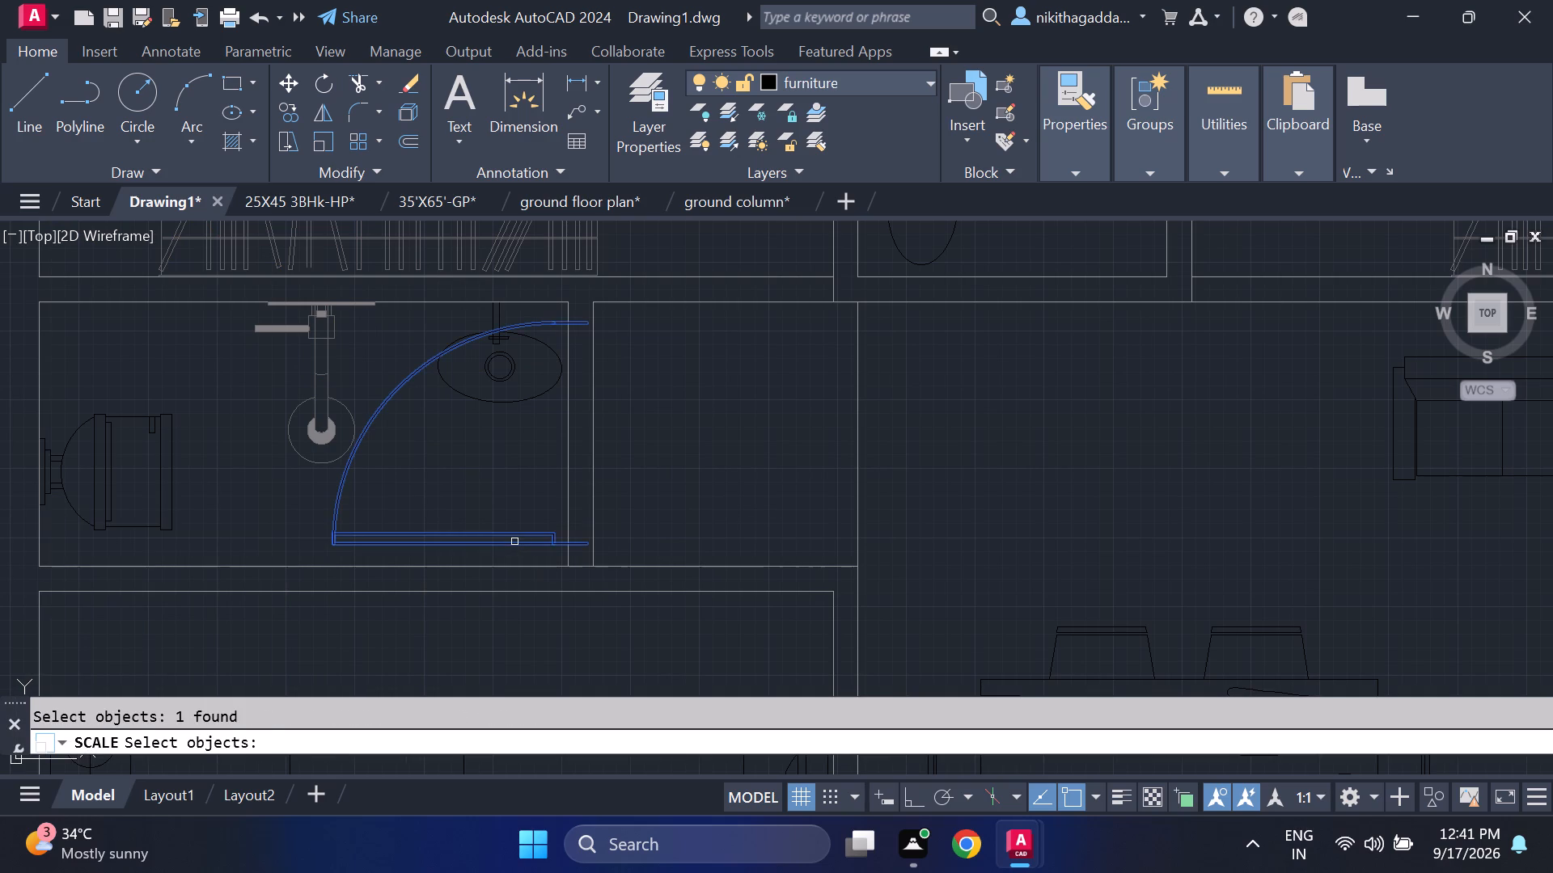
{"action": "key", "text": "Return"}
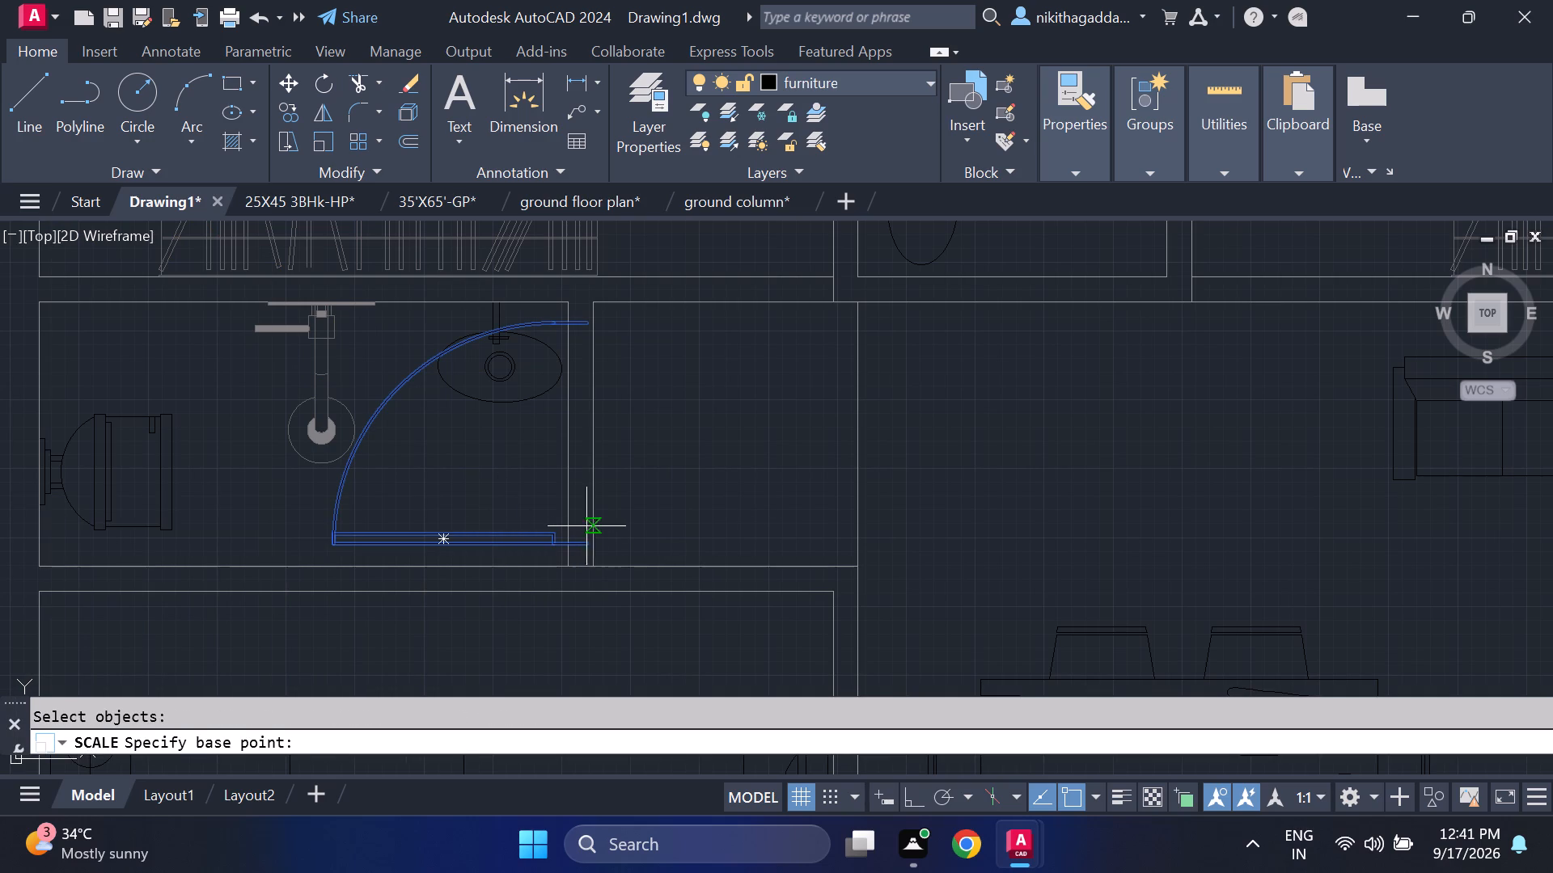
{"action": "left_click", "coordinate": [590, 538]}
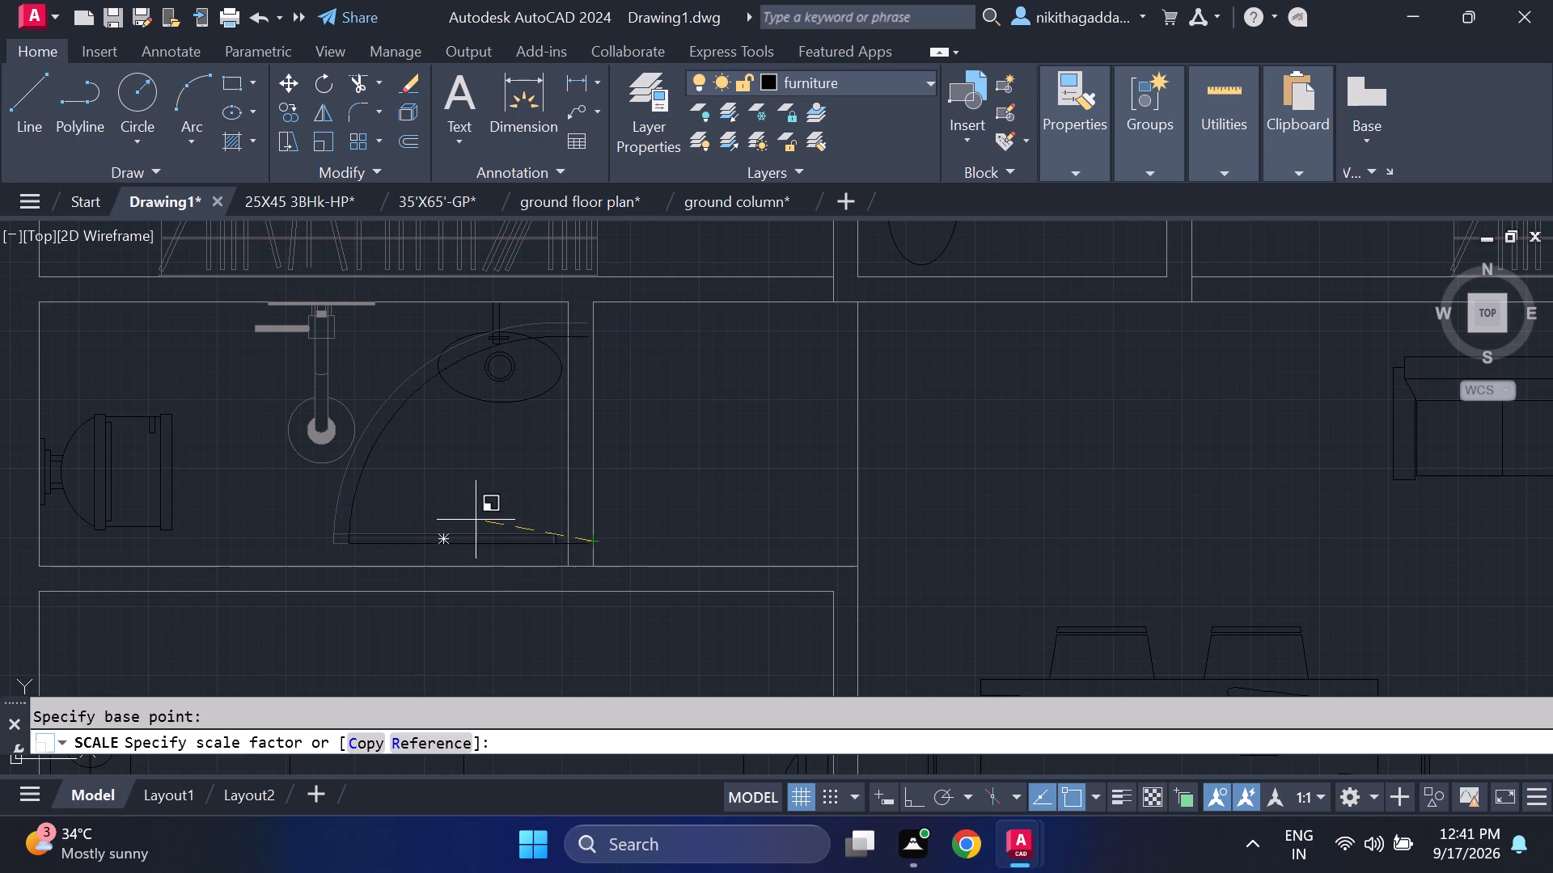
{"action": "left_click", "coordinate": [527, 511]}
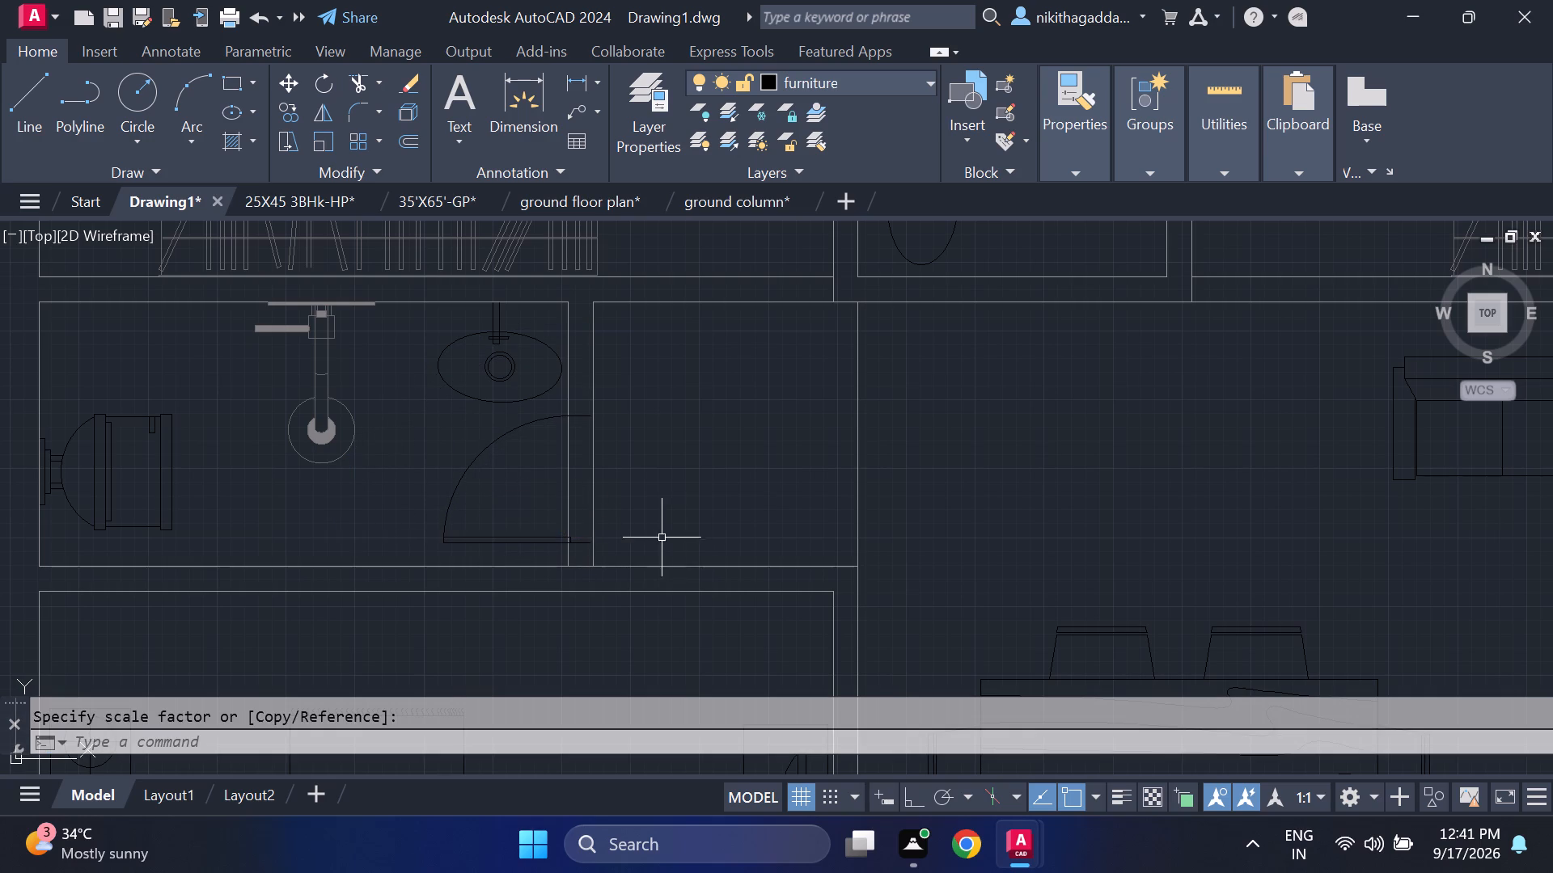
Move the scaled bathroom door slightly outward so its lower hinge corner sits on the outer face of the bathroom's east wall.
{"action": "scroll", "coordinate": [543, 533], "scroll_direction": "up", "scroll_amount": 2}
{"action": "left_click", "coordinate": [455, 538]}
{"action": "left_click", "coordinate": [377, 582]}
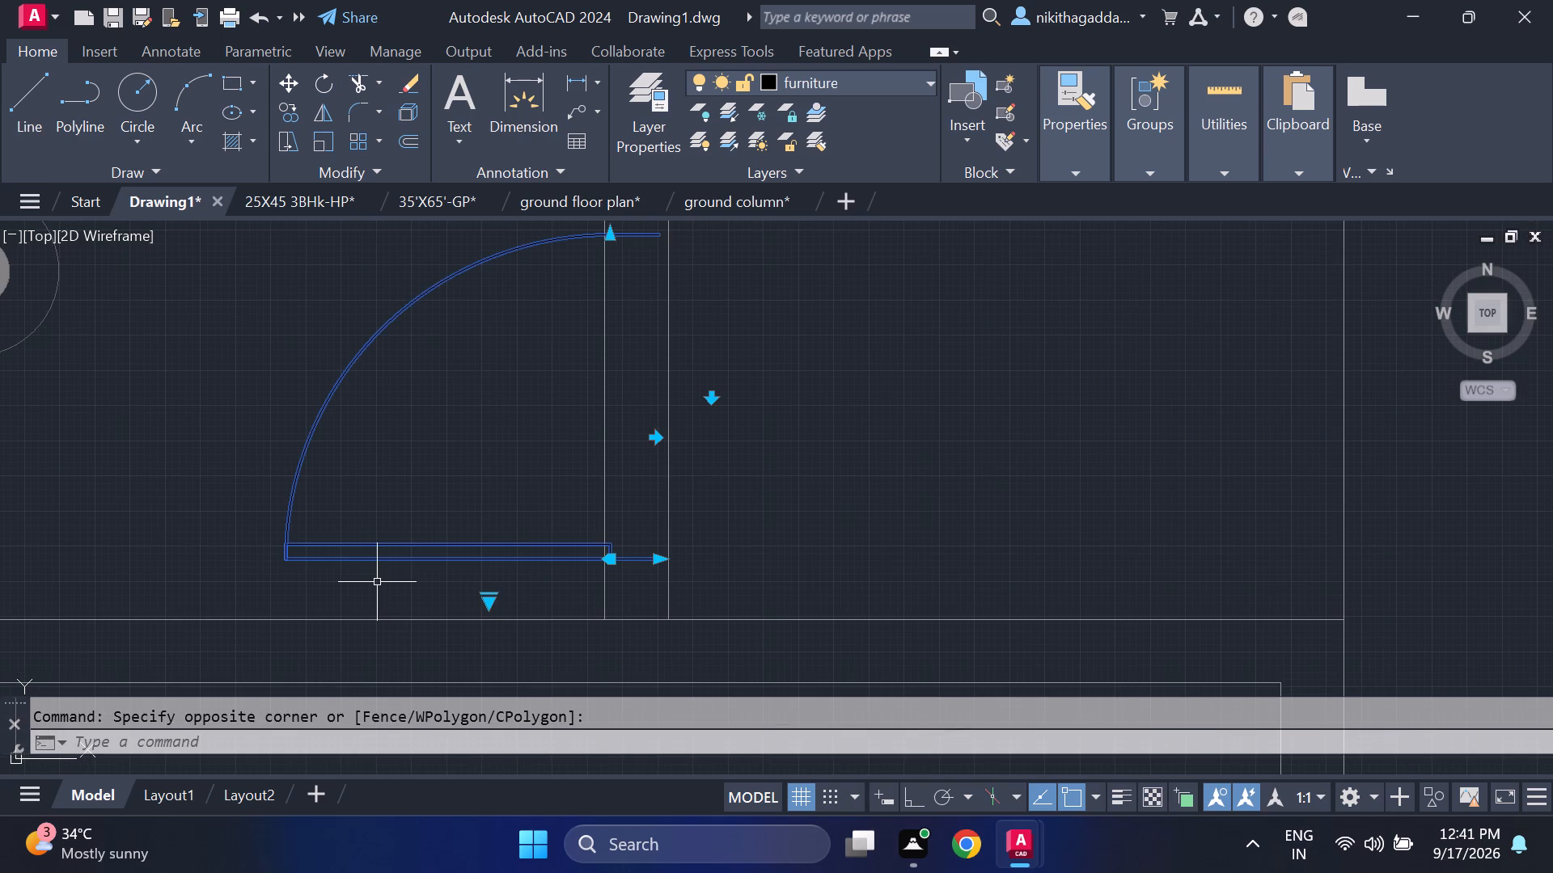
{"action": "key", "text": "m"}
{"action": "key", "text": "Return"}
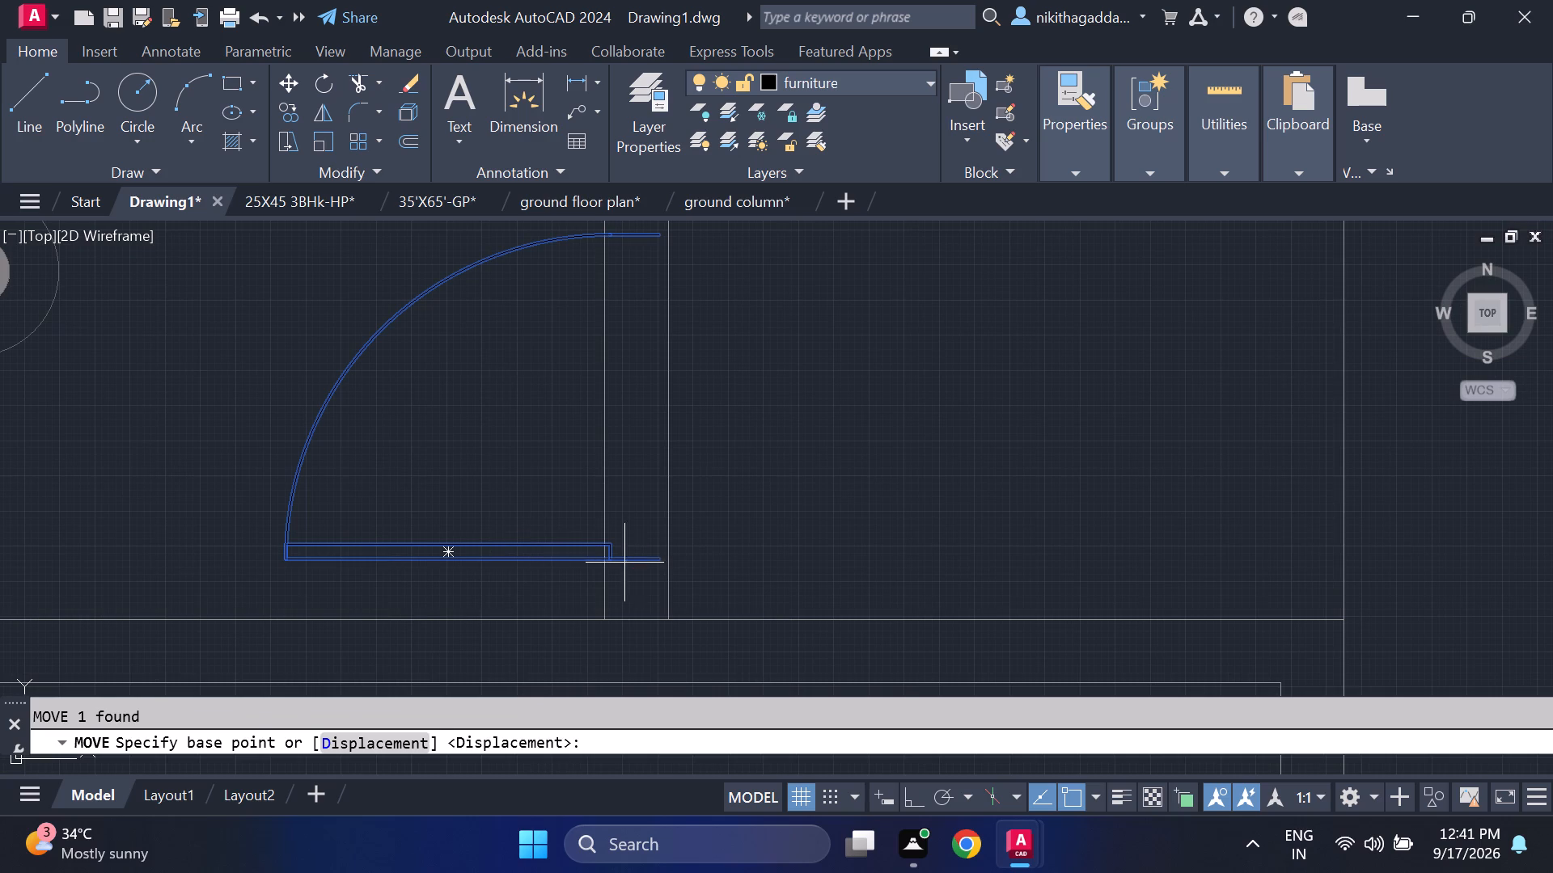
{"action": "left_click", "coordinate": [663, 562]}
{"action": "left_click", "coordinate": [673, 560]}
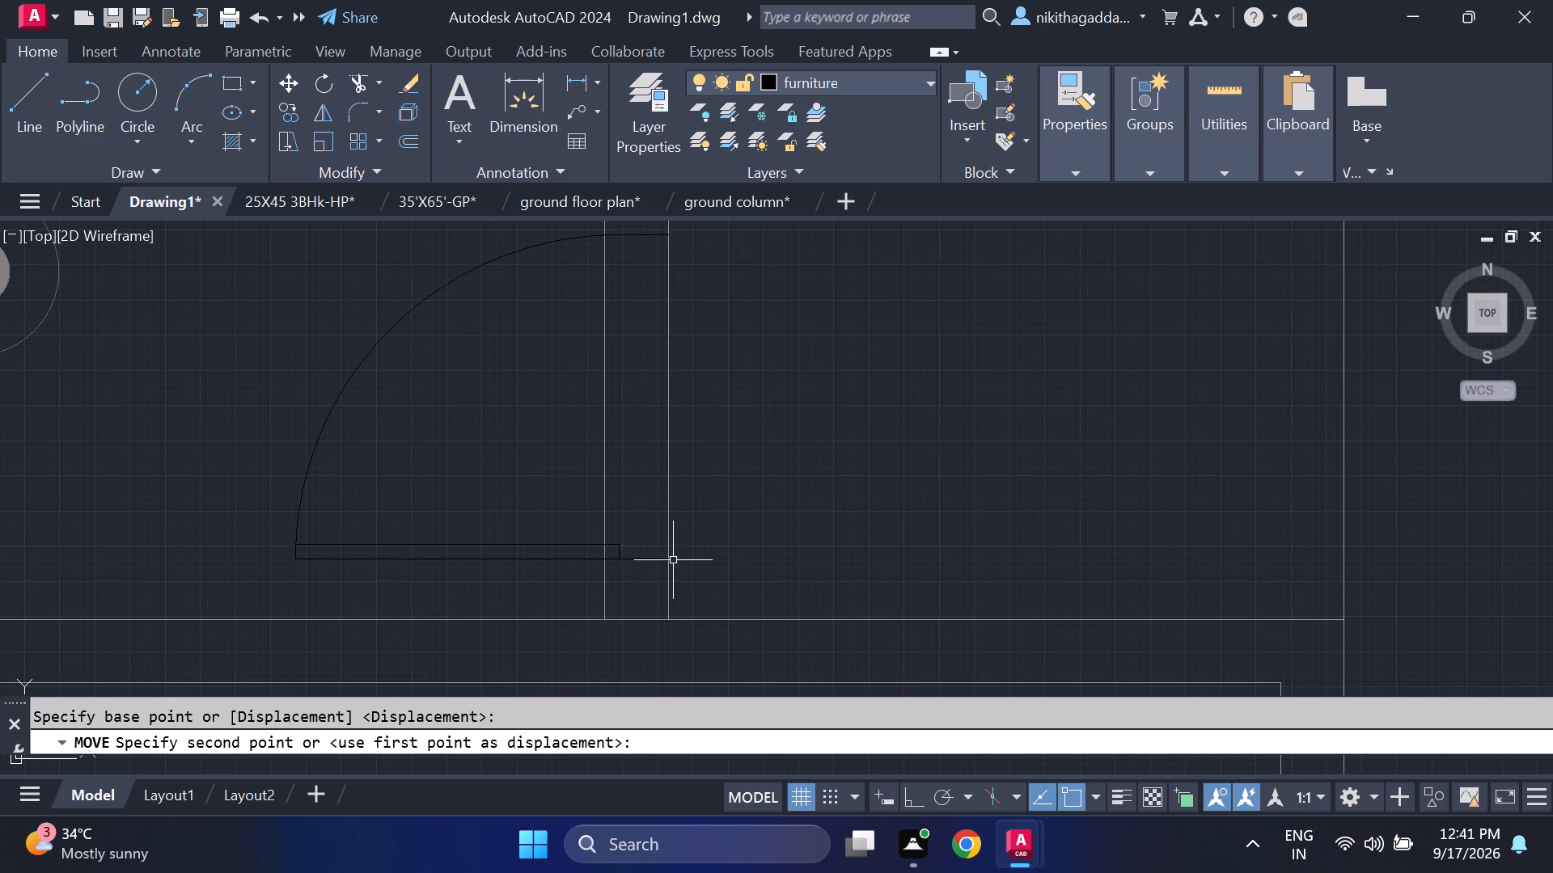
Copy the scaled bathroom door from its lower hinge corner onto the east wall of the bathroom between the two north bedrooms, near its lower end.
{"action": "scroll", "coordinate": [818, 509], "scroll_direction": "down", "scroll_amount": 3}
{"action": "scroll", "coordinate": [708, 485], "scroll_direction": "up", "scroll_amount": 2}
{"action": "left_click", "coordinate": [708, 483]}
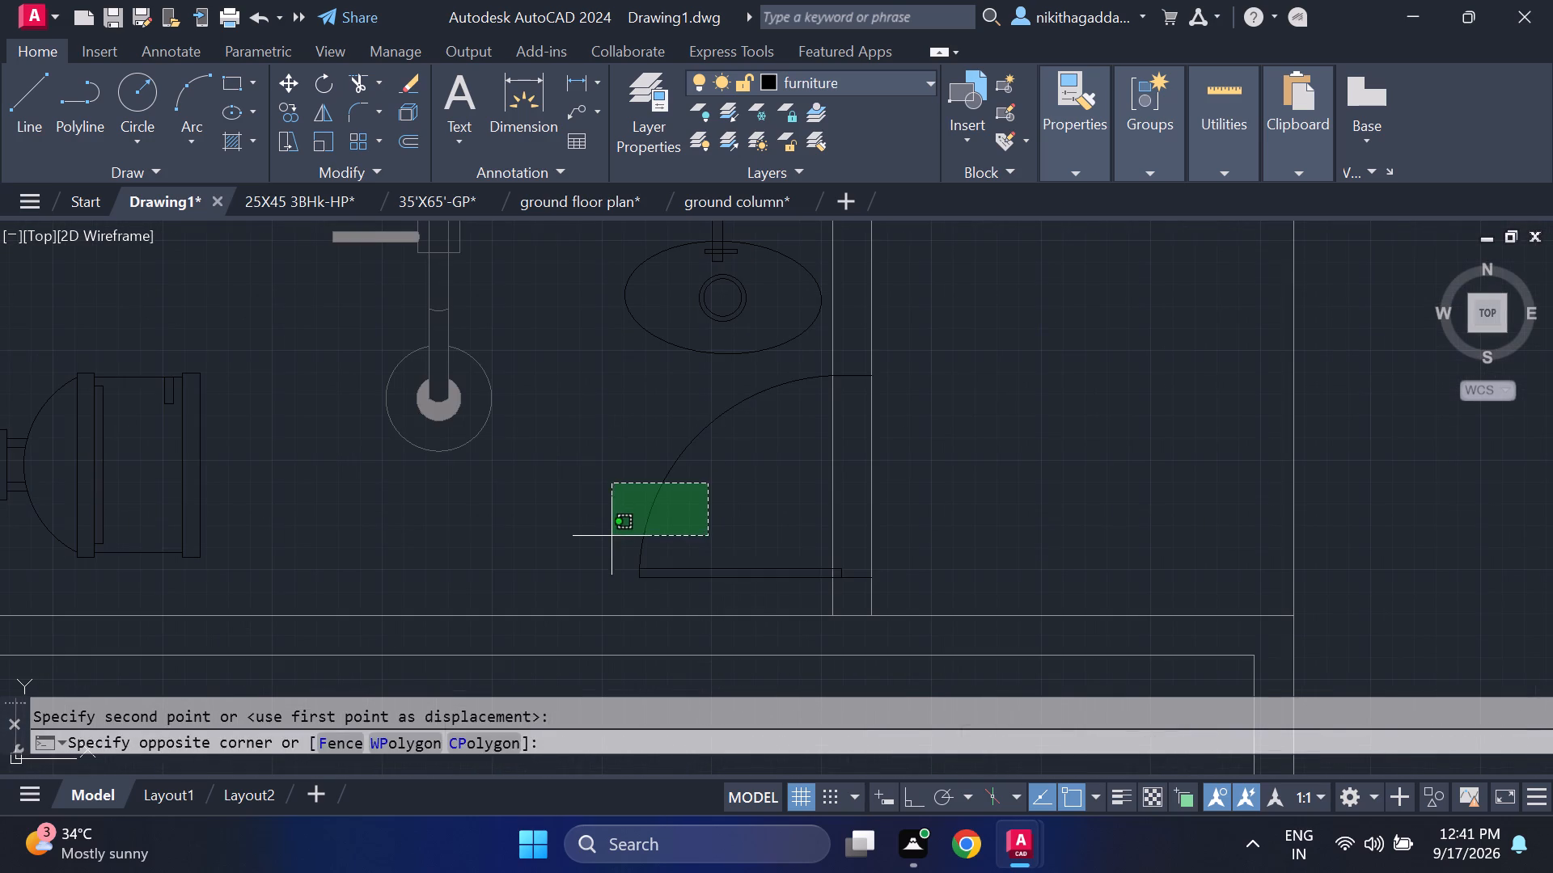
{"action": "left_click", "coordinate": [611, 538]}
{"action": "type", "text": "co"}
{"action": "key", "text": "Return"}
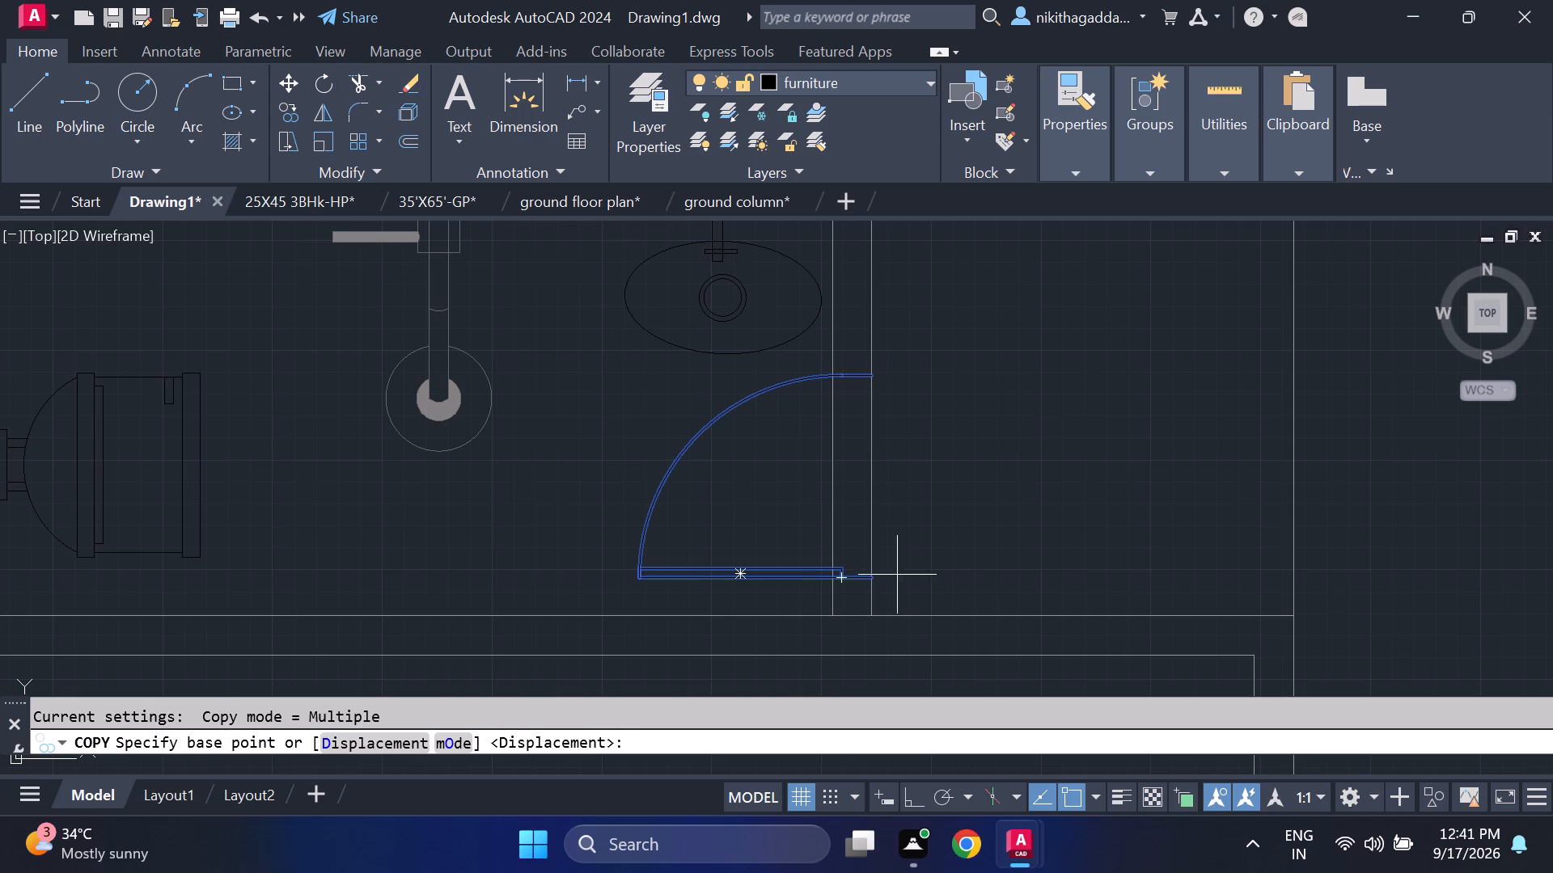
{"action": "left_click", "coordinate": [863, 579]}
{"action": "scroll", "coordinate": [1046, 385], "scroll_direction": "down", "scroll_amount": 2}
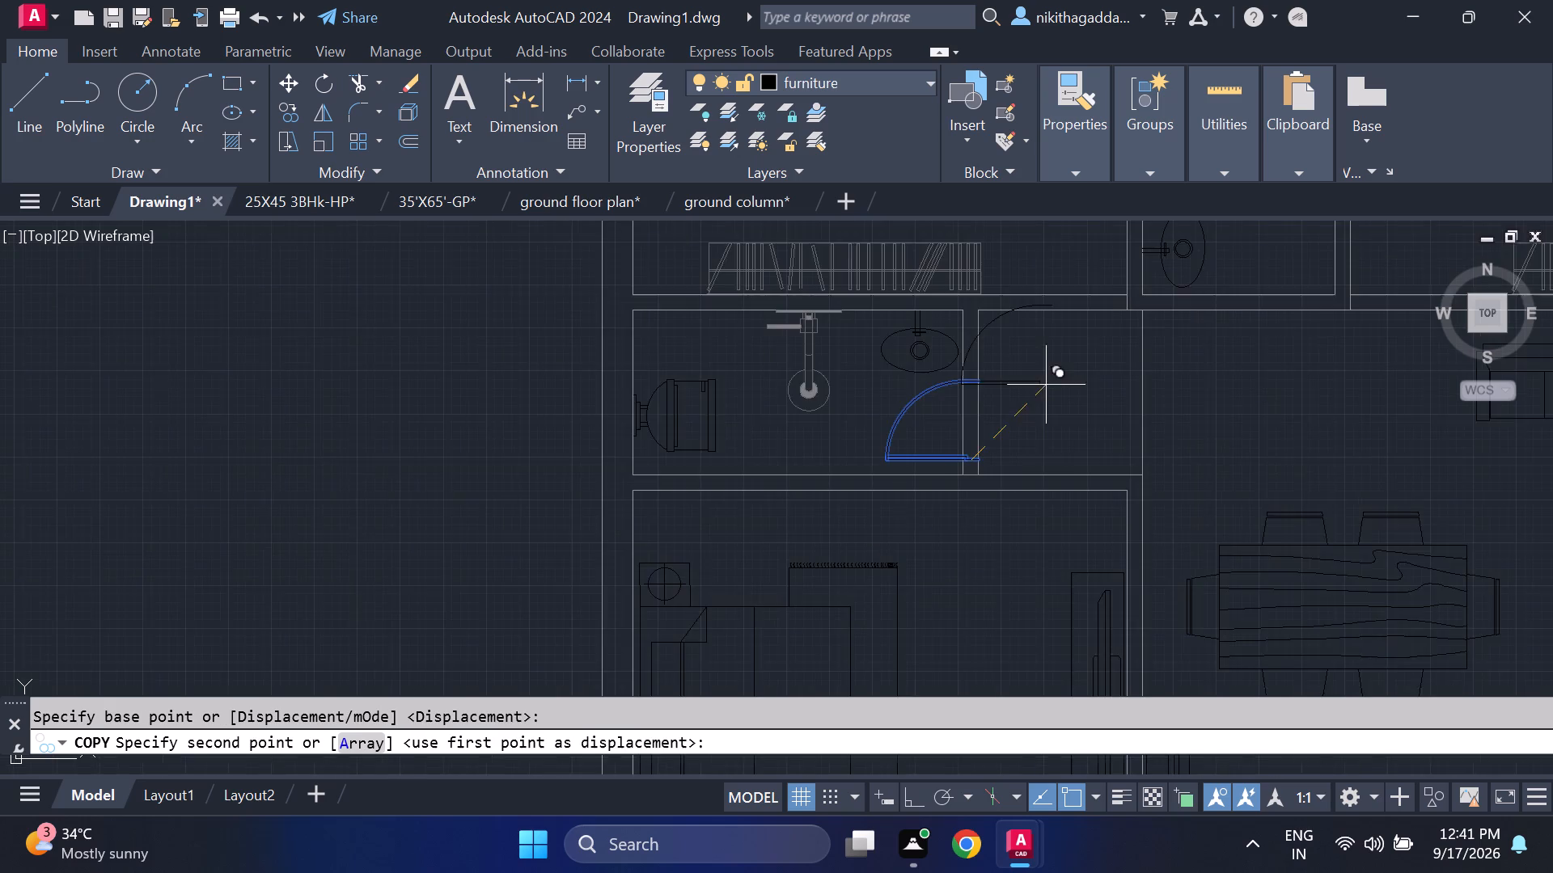
{"action": "middle_click_drag", "start_coordinate": [1046, 383], "coordinate": [446, 651]}
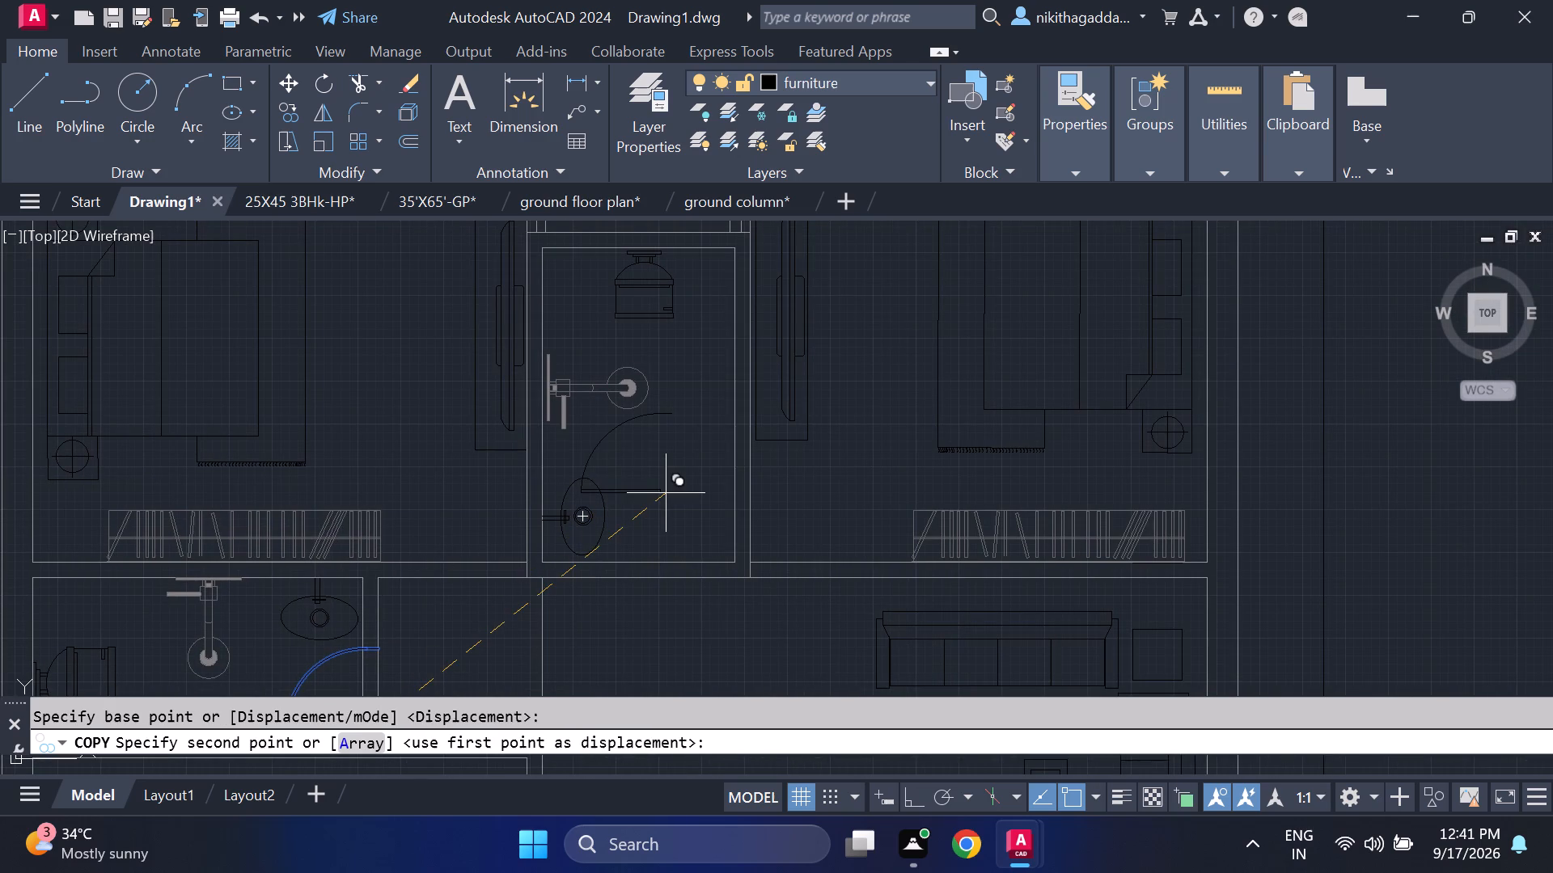
{"action": "scroll", "coordinate": [700, 541], "scroll_direction": "up", "scroll_amount": 2}
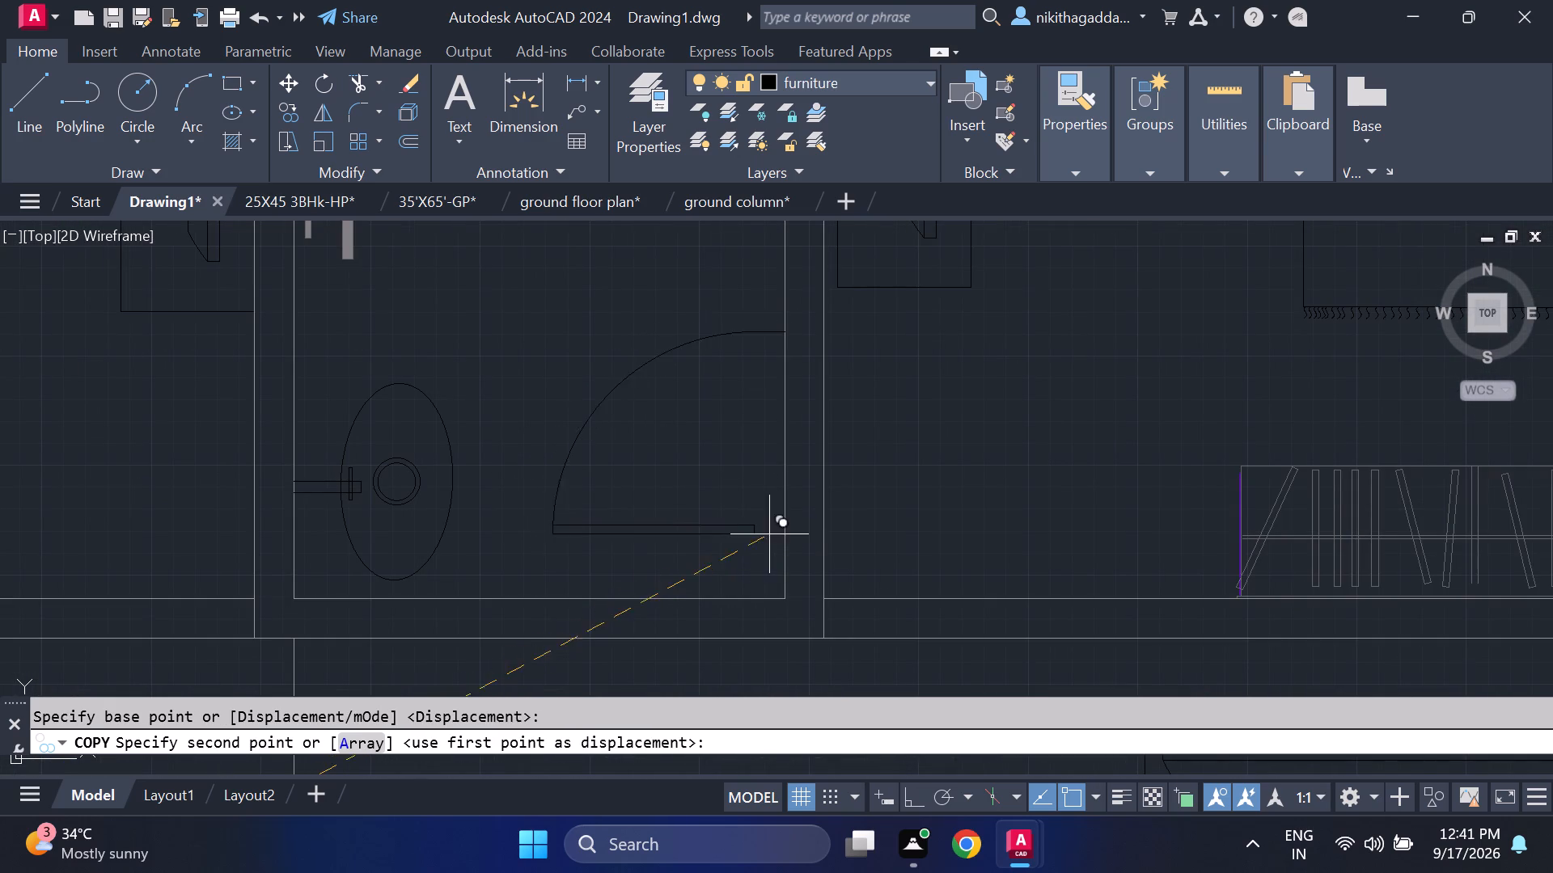
{"action": "left_click", "coordinate": [782, 538]}
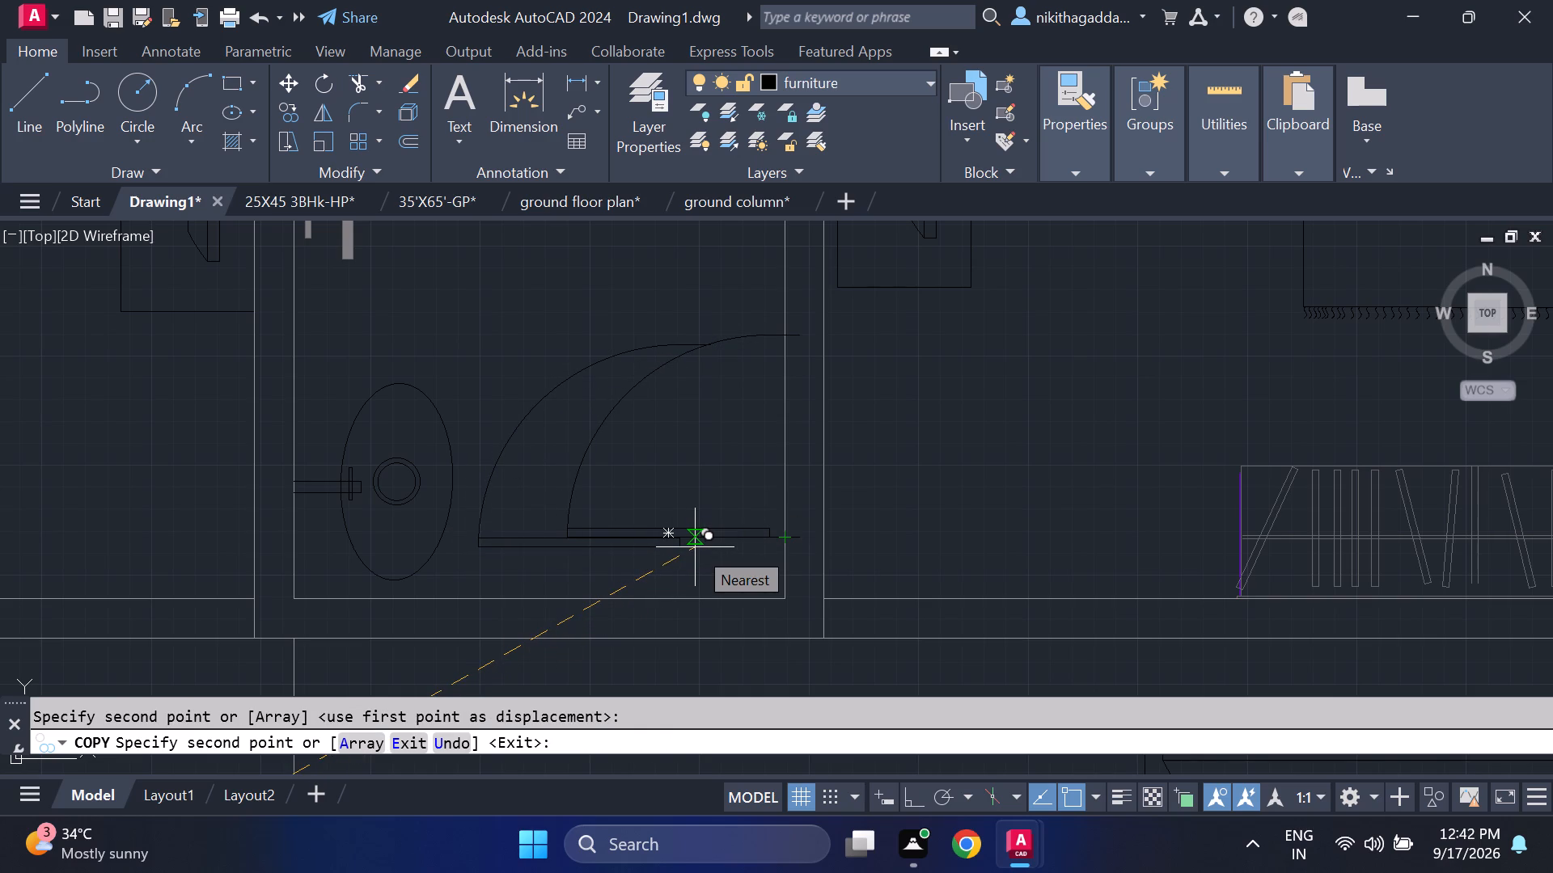
{"action": "key", "text": "Escape"}
Move the copied door slightly west so its lower hinge corner sits on the inner face of the north bathroom's east wall.
{"action": "left_click", "coordinate": [666, 487]}
{"action": "left_click", "coordinate": [590, 567]}
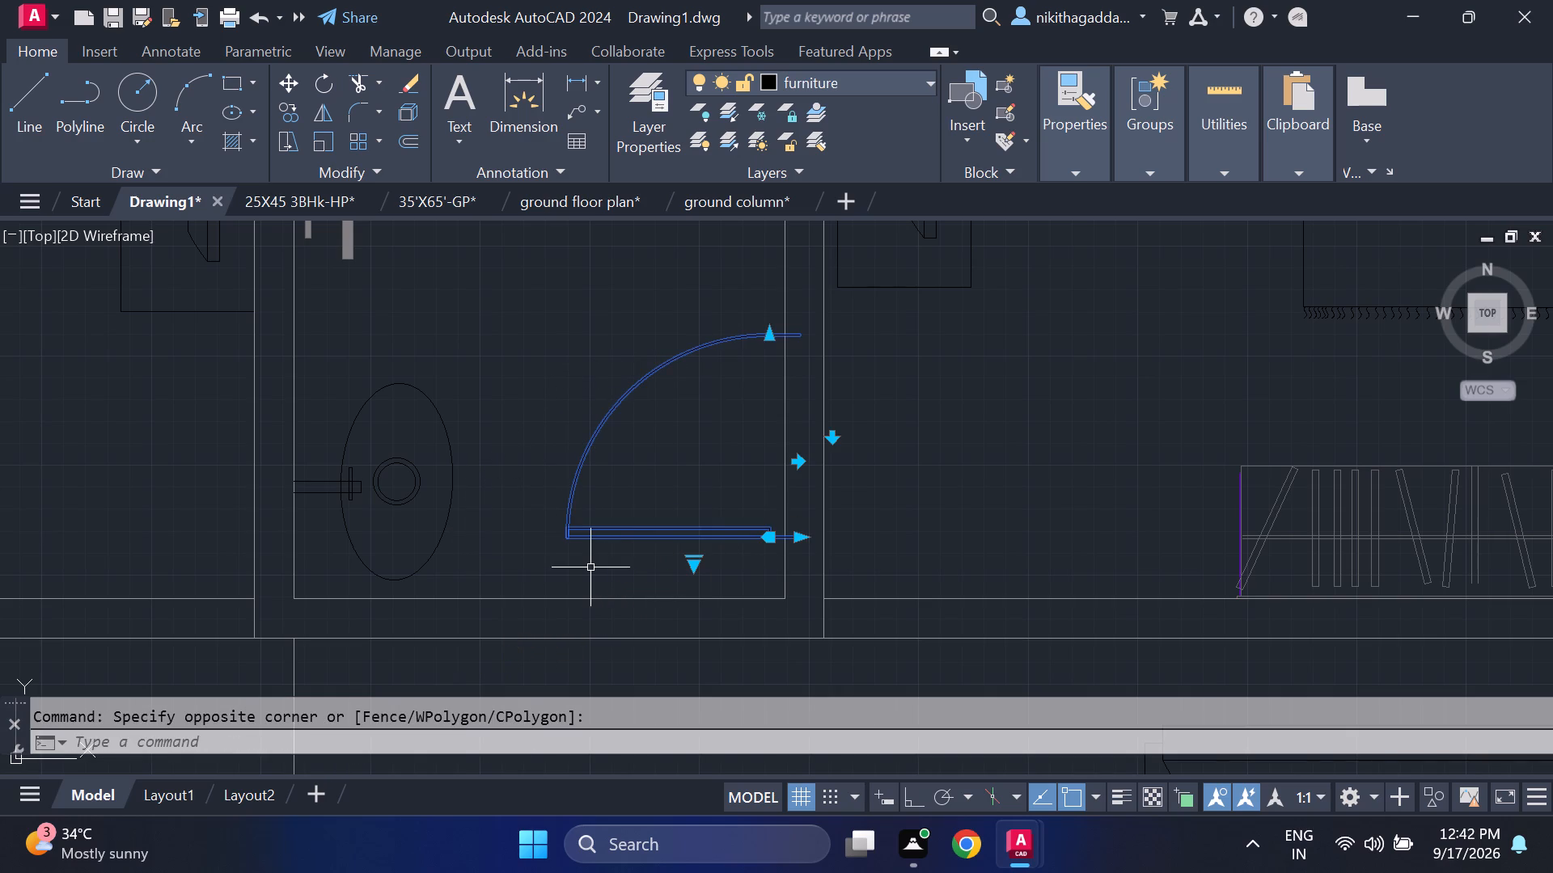
{"action": "key", "text": "m"}
{"action": "key", "text": "Return"}
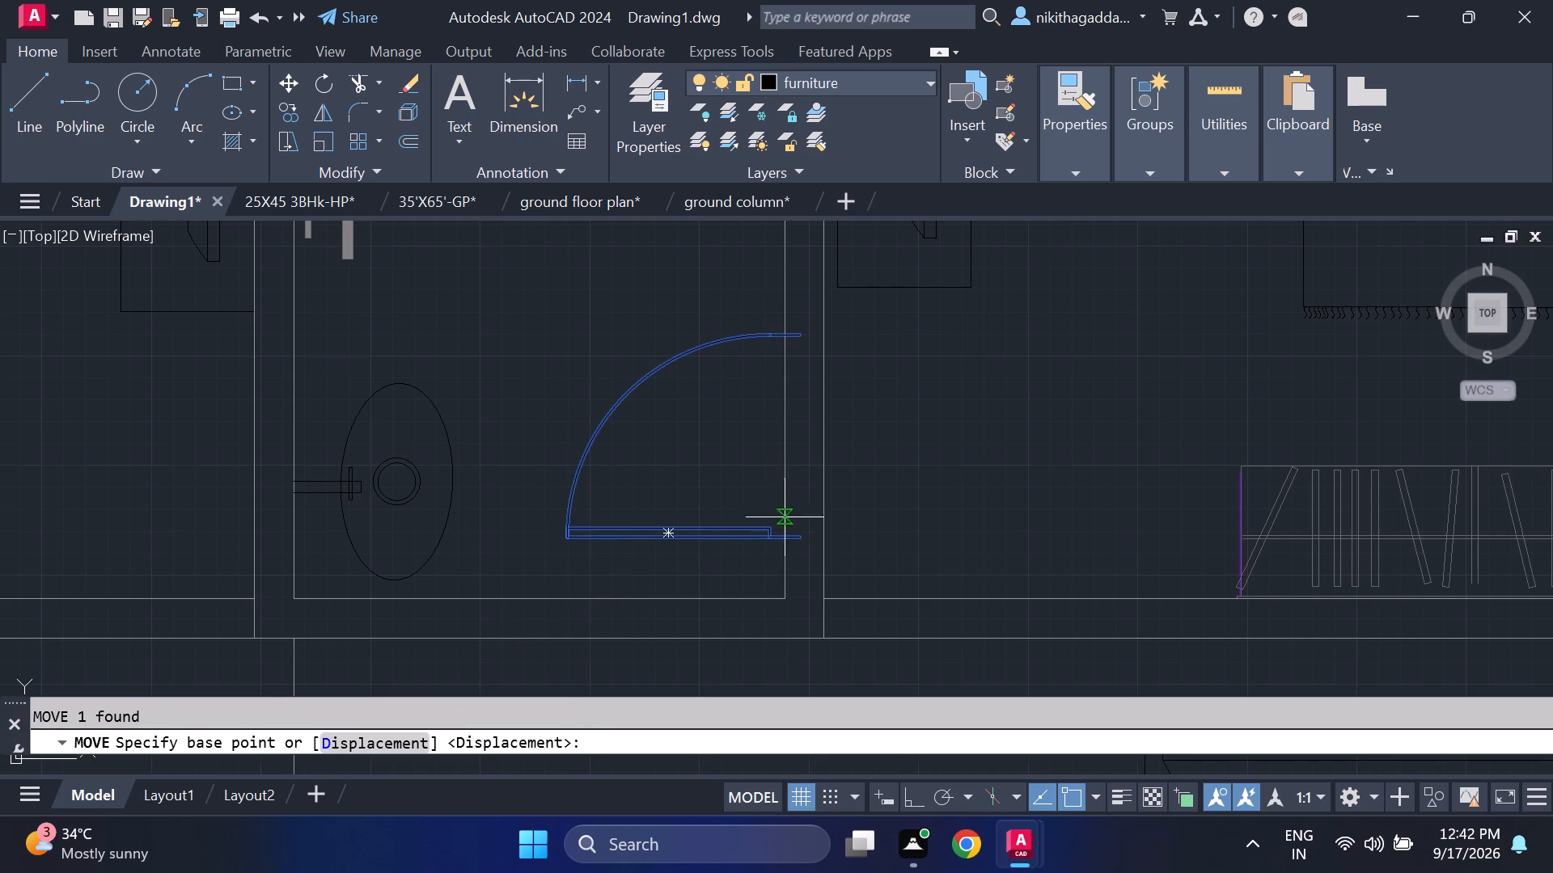
{"action": "left_click", "coordinate": [801, 538]}
{"action": "left_click", "coordinate": [781, 538]}
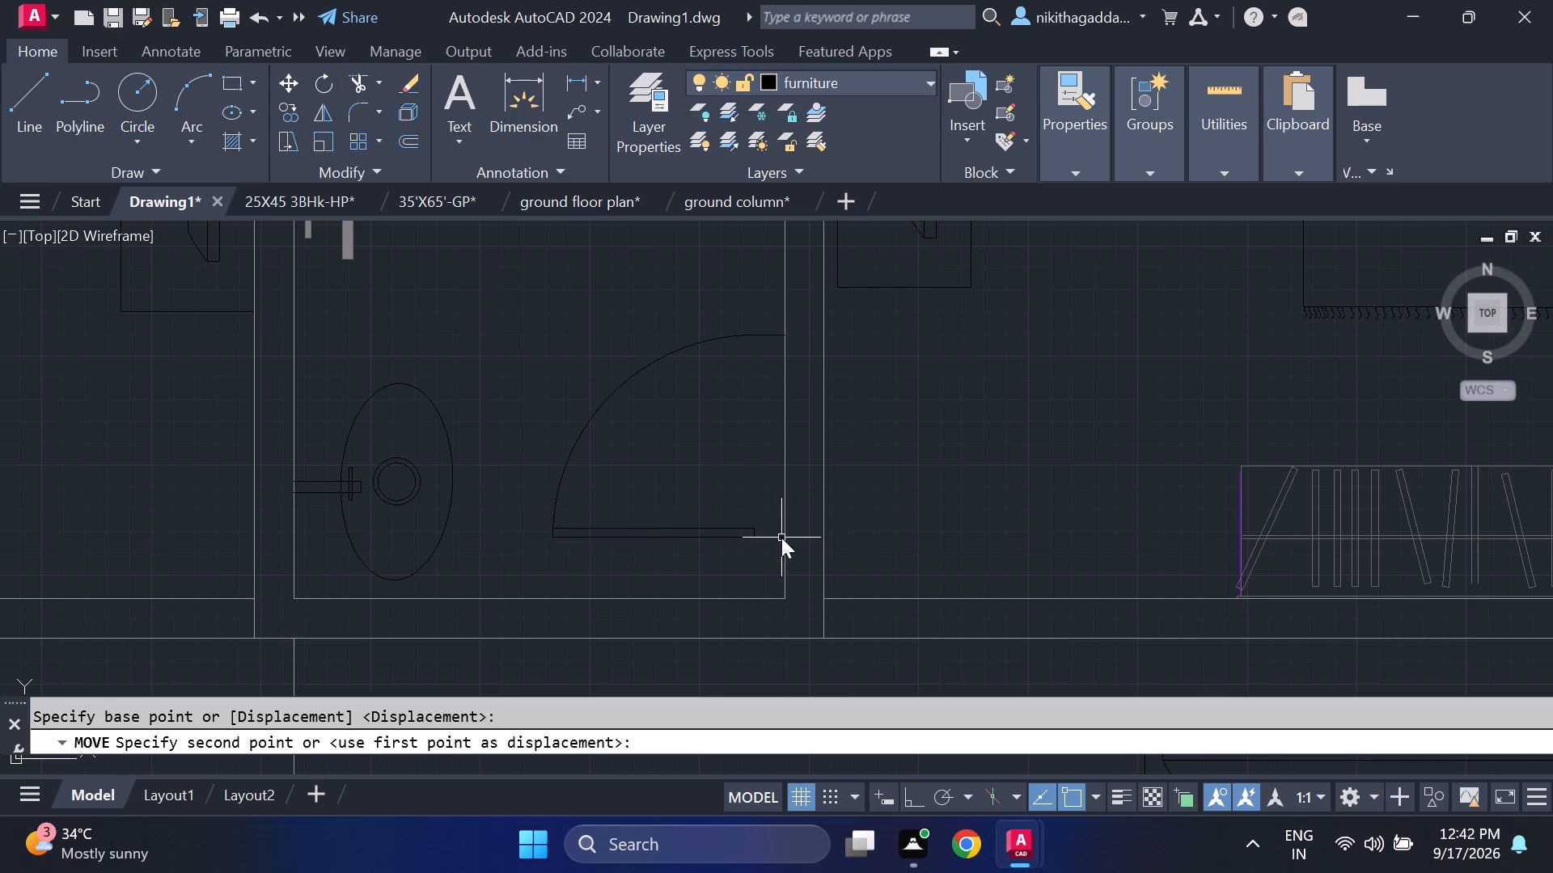
Move the separate downward-swinging door by its upper hinge corner into the entrance passage south of the kitchen, just east of the kitchen wall corner.
{"action": "scroll", "coordinate": [567, 590], "scroll_direction": "down", "scroll_amount": 4}
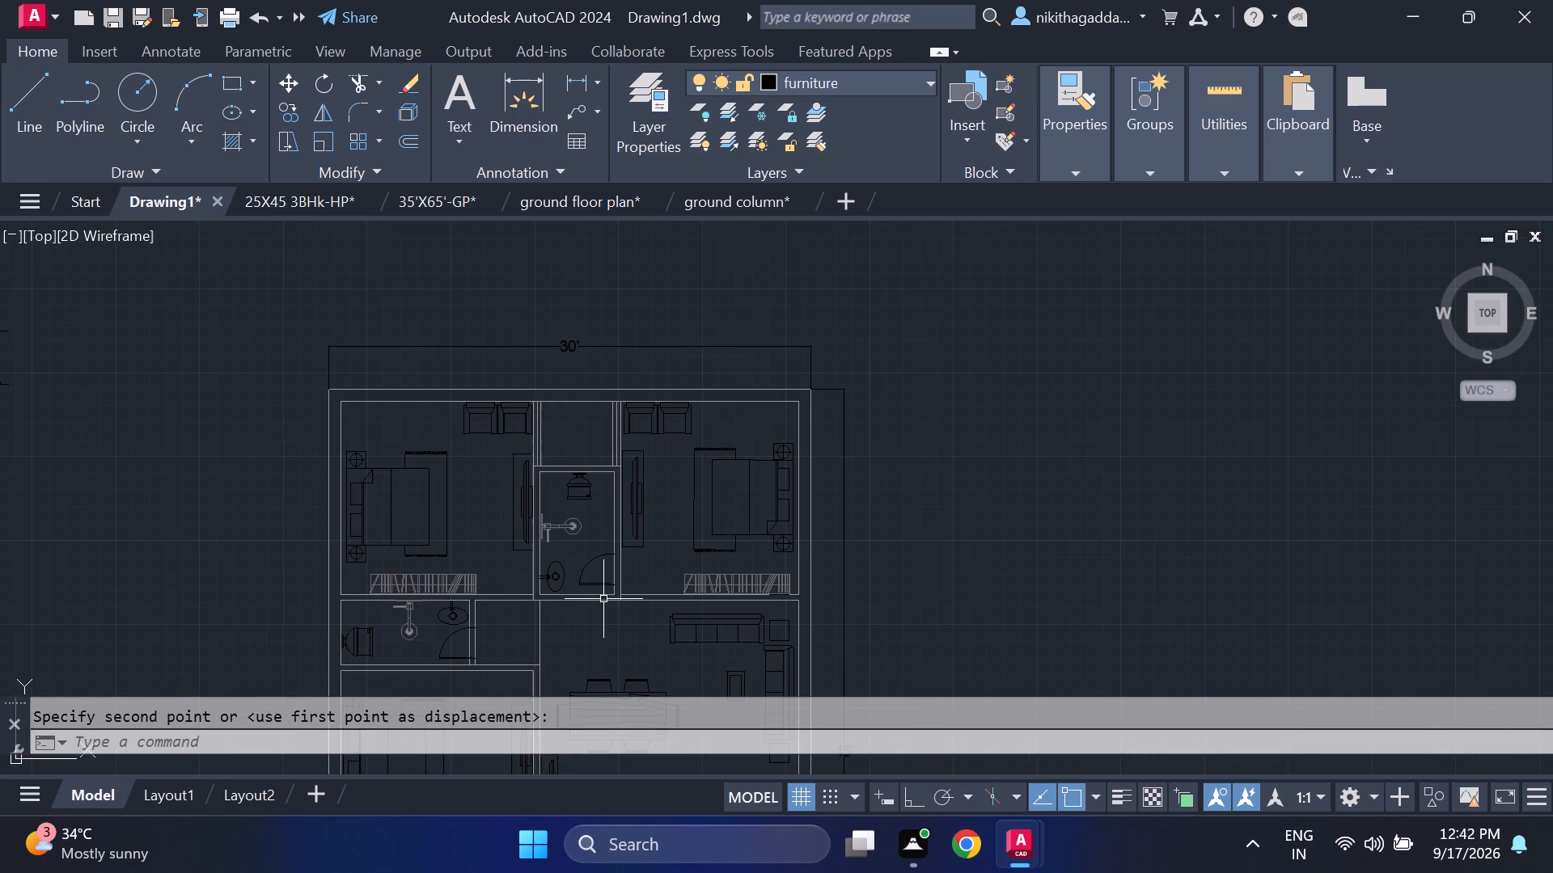
{"action": "middle_click_drag", "start_coordinate": [604, 592], "coordinate": [851, 390]}
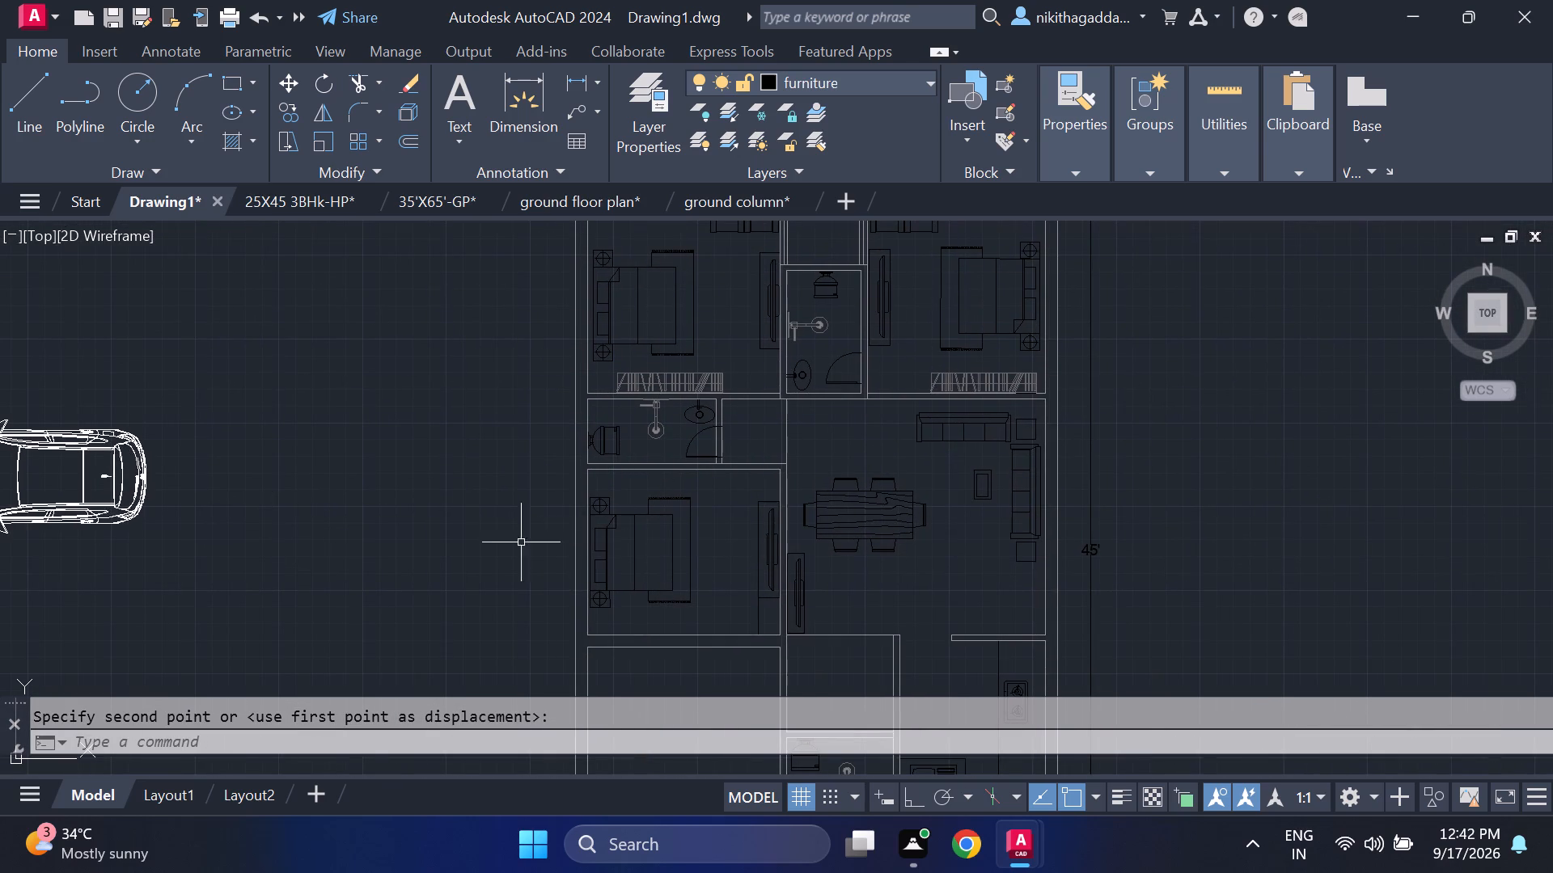
{"action": "scroll", "coordinate": [433, 533], "scroll_direction": "down", "scroll_amount": 2}
{"action": "scroll", "coordinate": [308, 402], "scroll_direction": "up", "scroll_amount": 2}
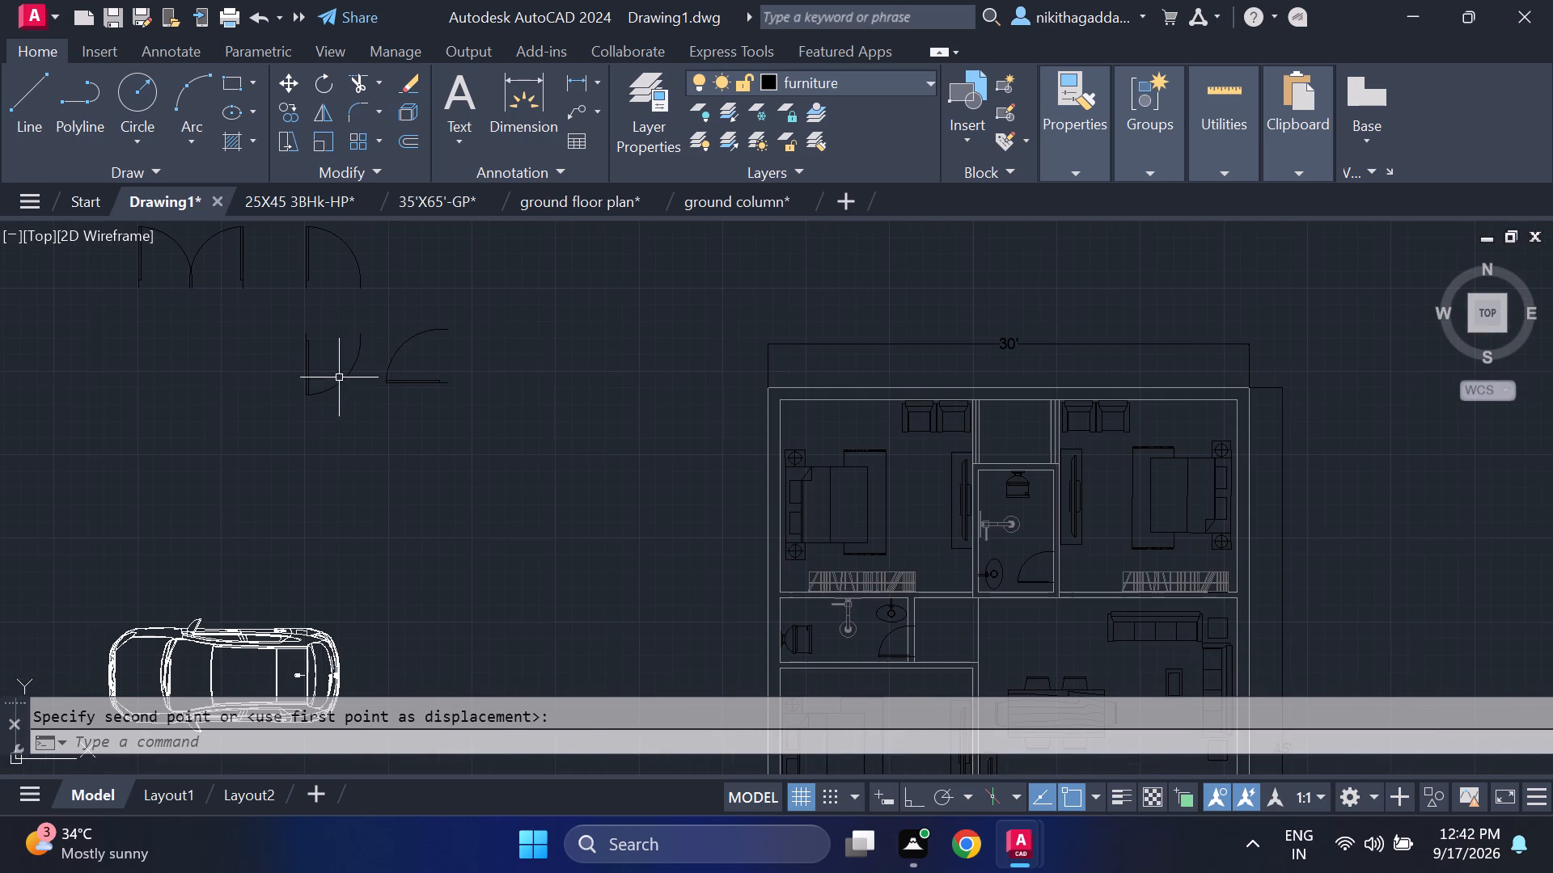
{"action": "left_click", "coordinate": [366, 323]}
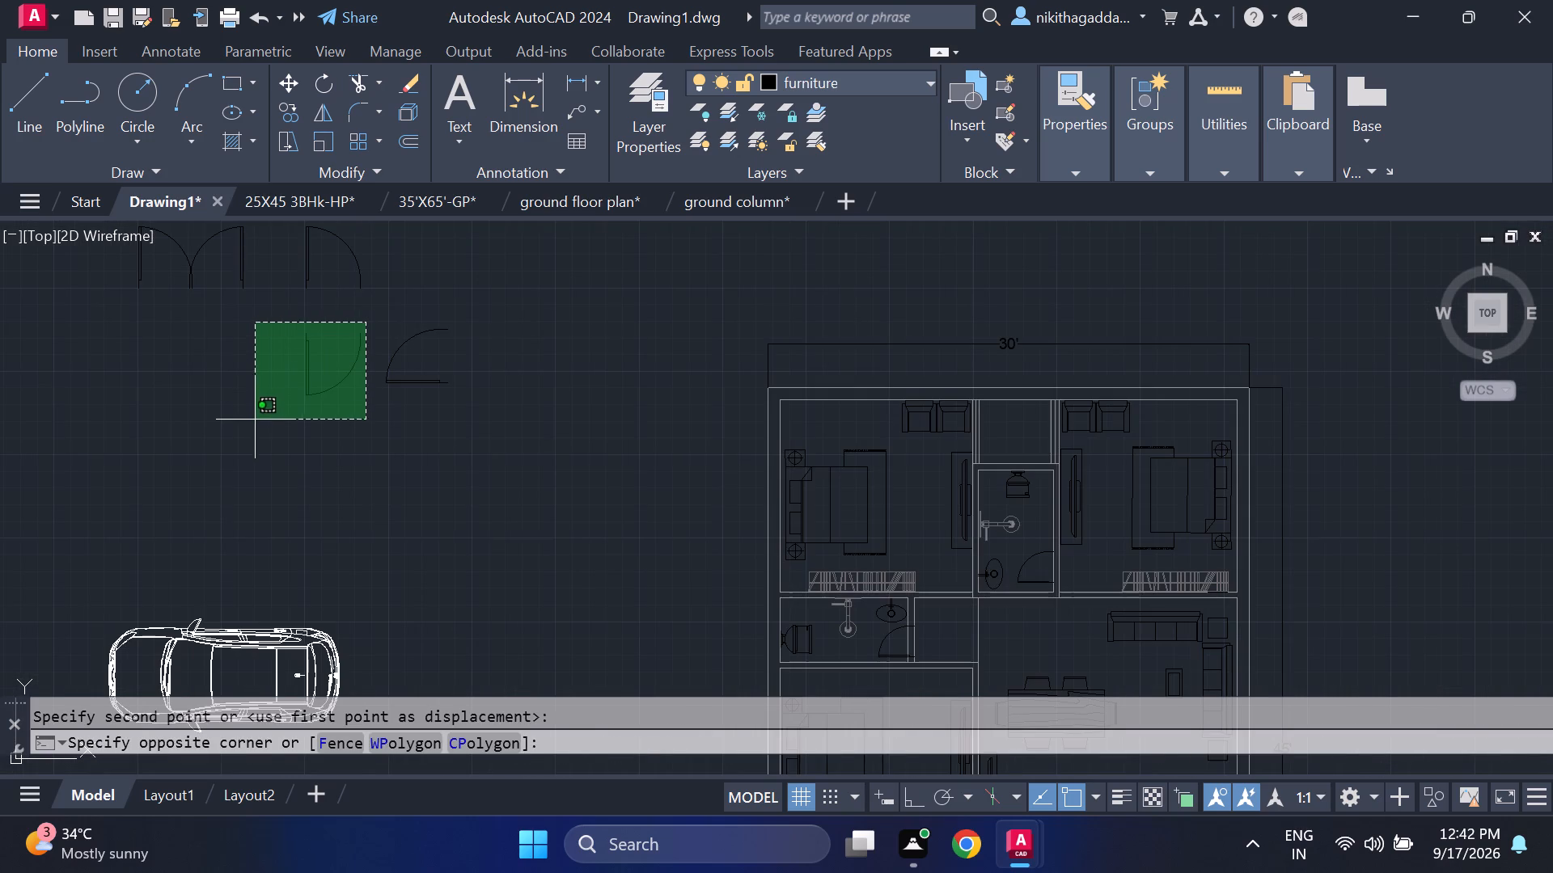
{"action": "left_click", "coordinate": [248, 402]}
{"action": "key", "text": "m"}
{"action": "key", "text": "Return"}
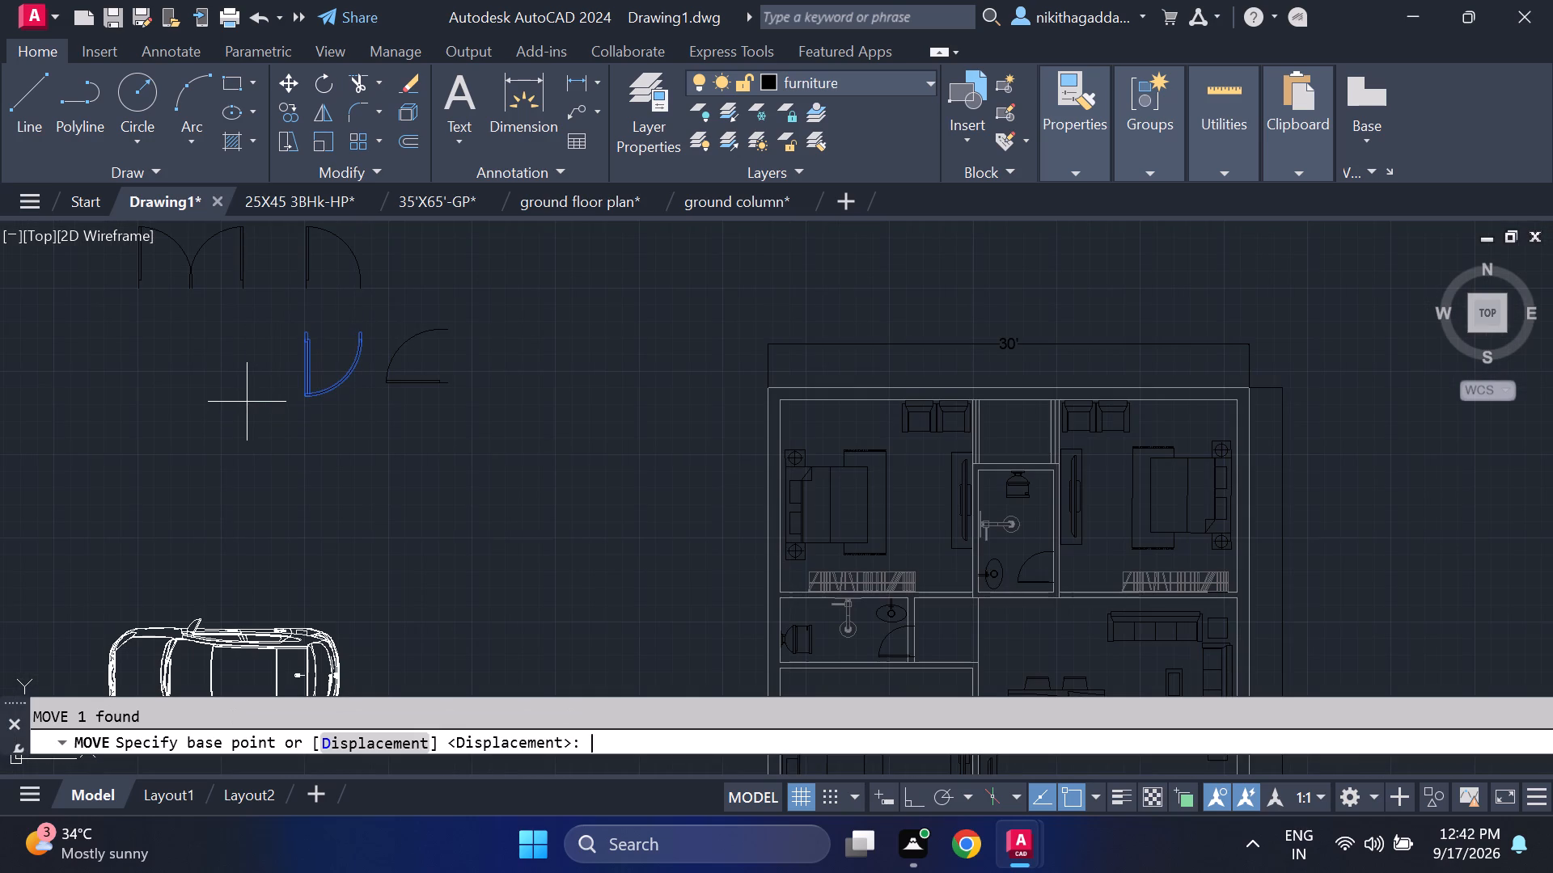
{"action": "left_click", "coordinate": [301, 327]}
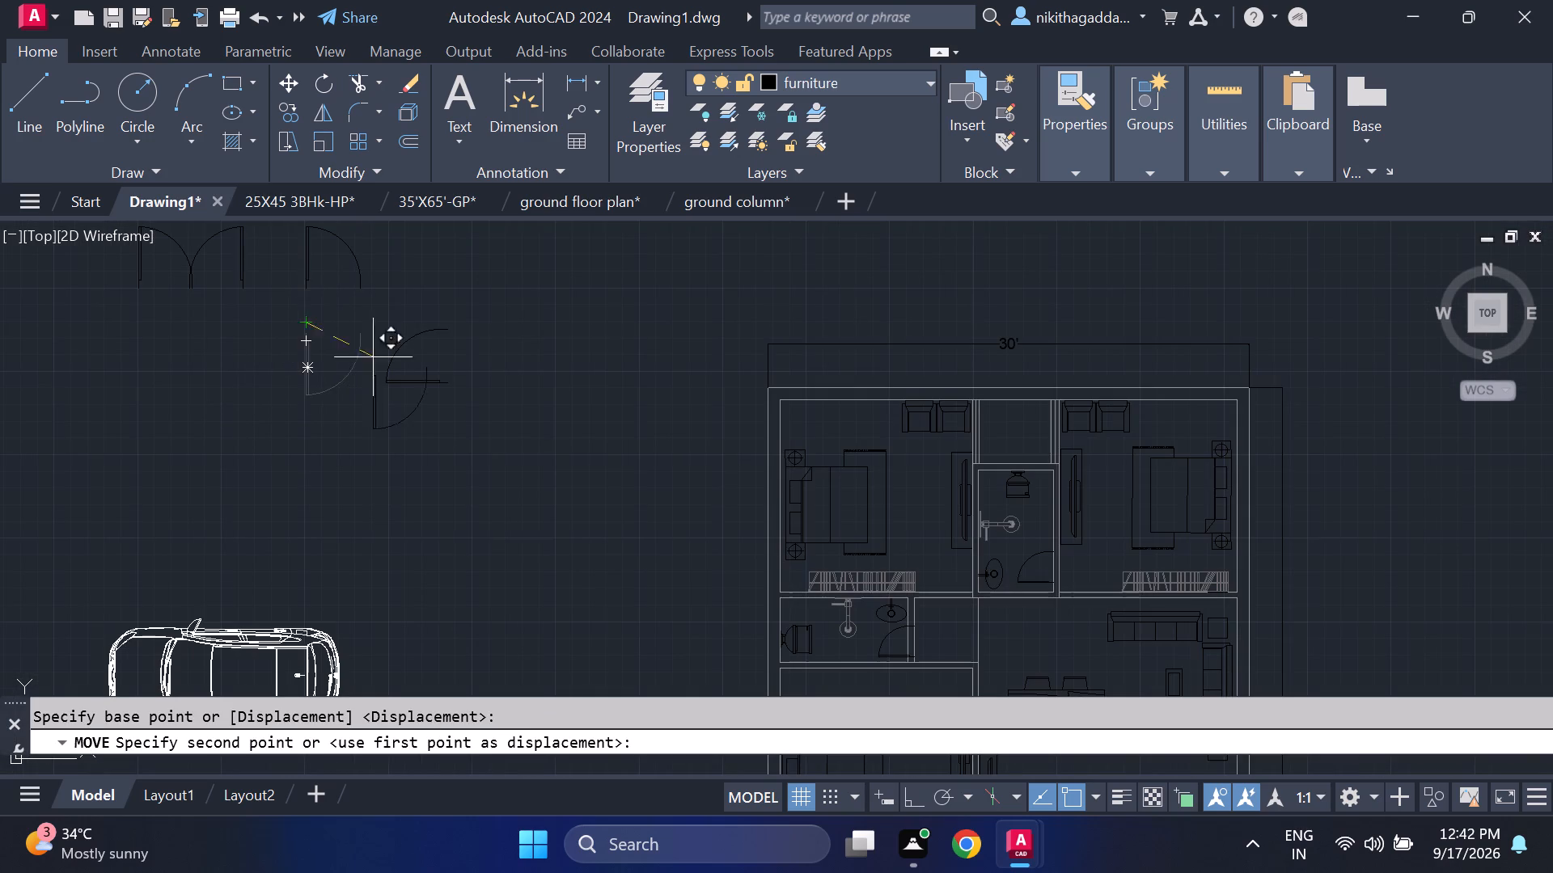
{"action": "scroll", "coordinate": [727, 437], "scroll_direction": "down", "scroll_amount": 3}
{"action": "middle_click_drag", "start_coordinate": [703, 457], "coordinate": [463, 374]}
{"action": "scroll", "coordinate": [590, 550], "scroll_direction": "up", "scroll_amount": 3}
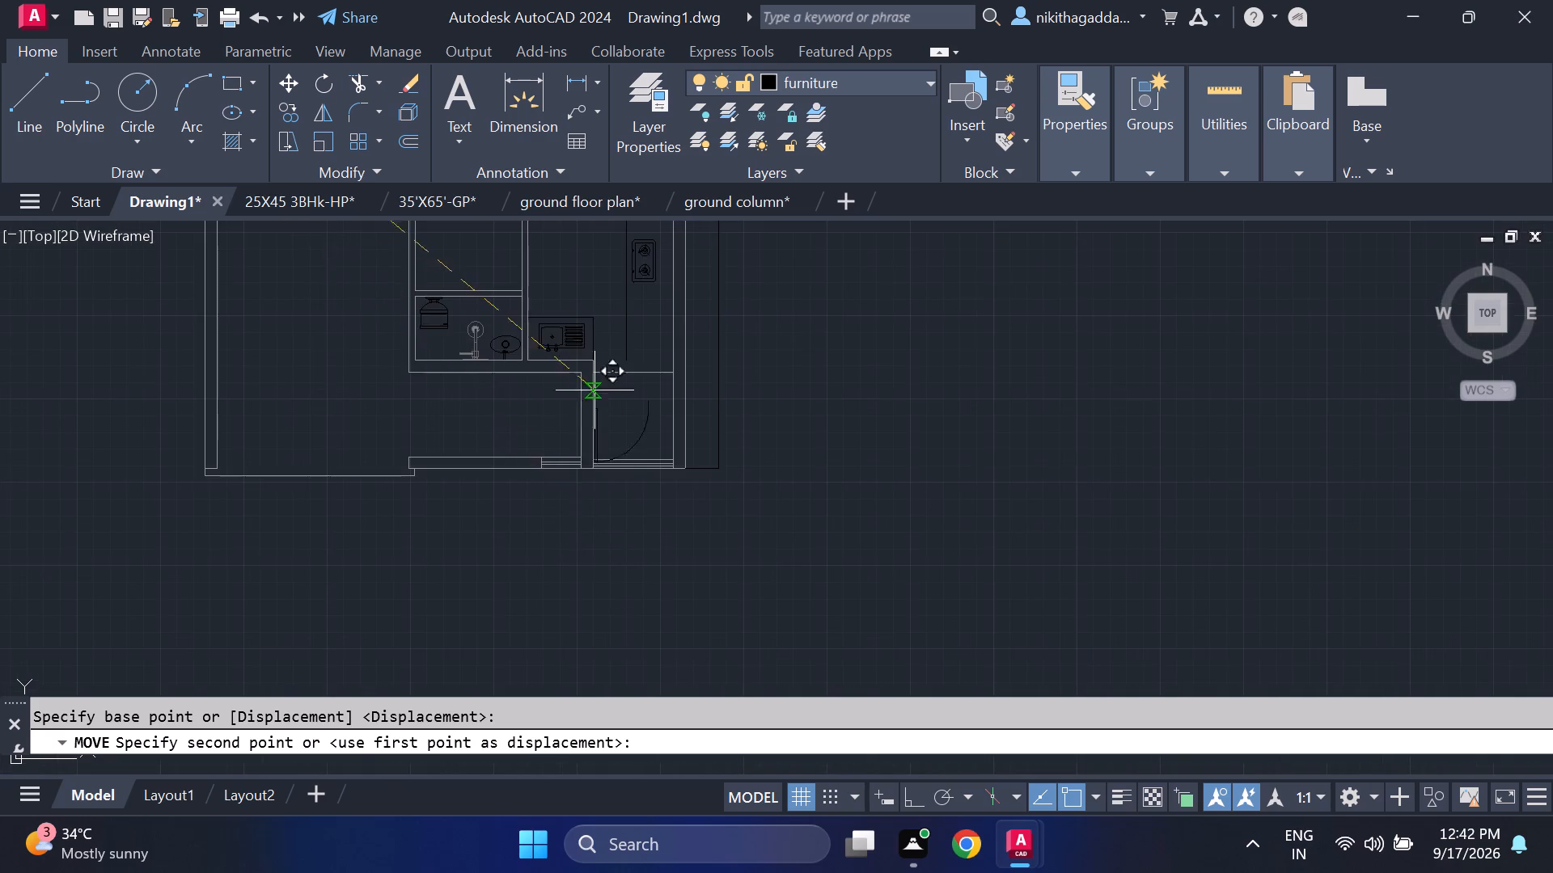
{"action": "scroll", "coordinate": [594, 389], "scroll_direction": "up", "scroll_amount": 3}
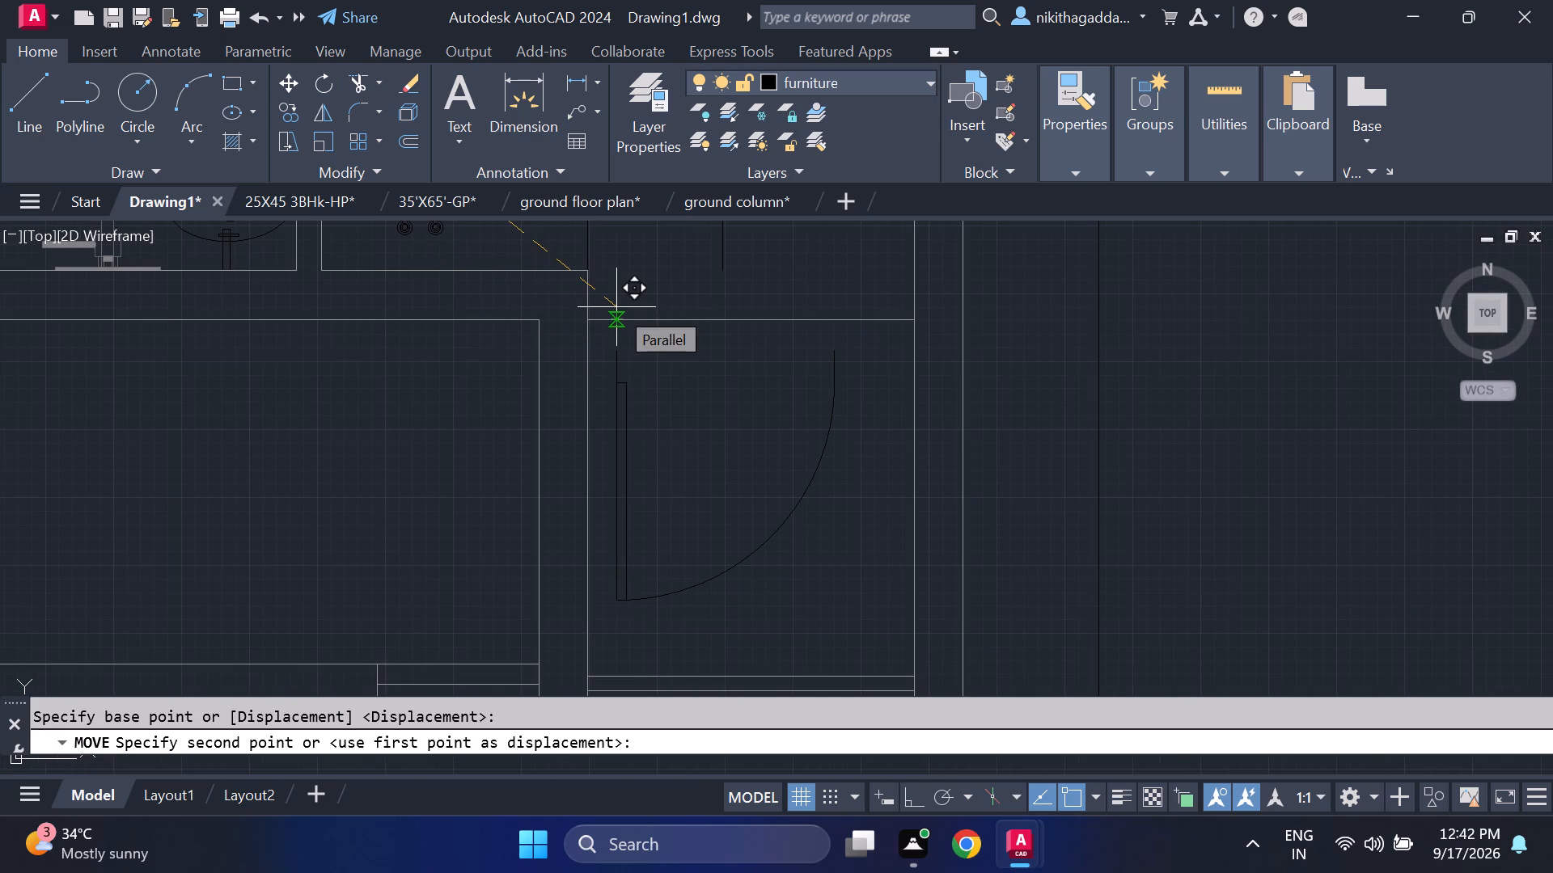
{"action": "middle_click_drag", "start_coordinate": [607, 338], "coordinate": [625, 424]}
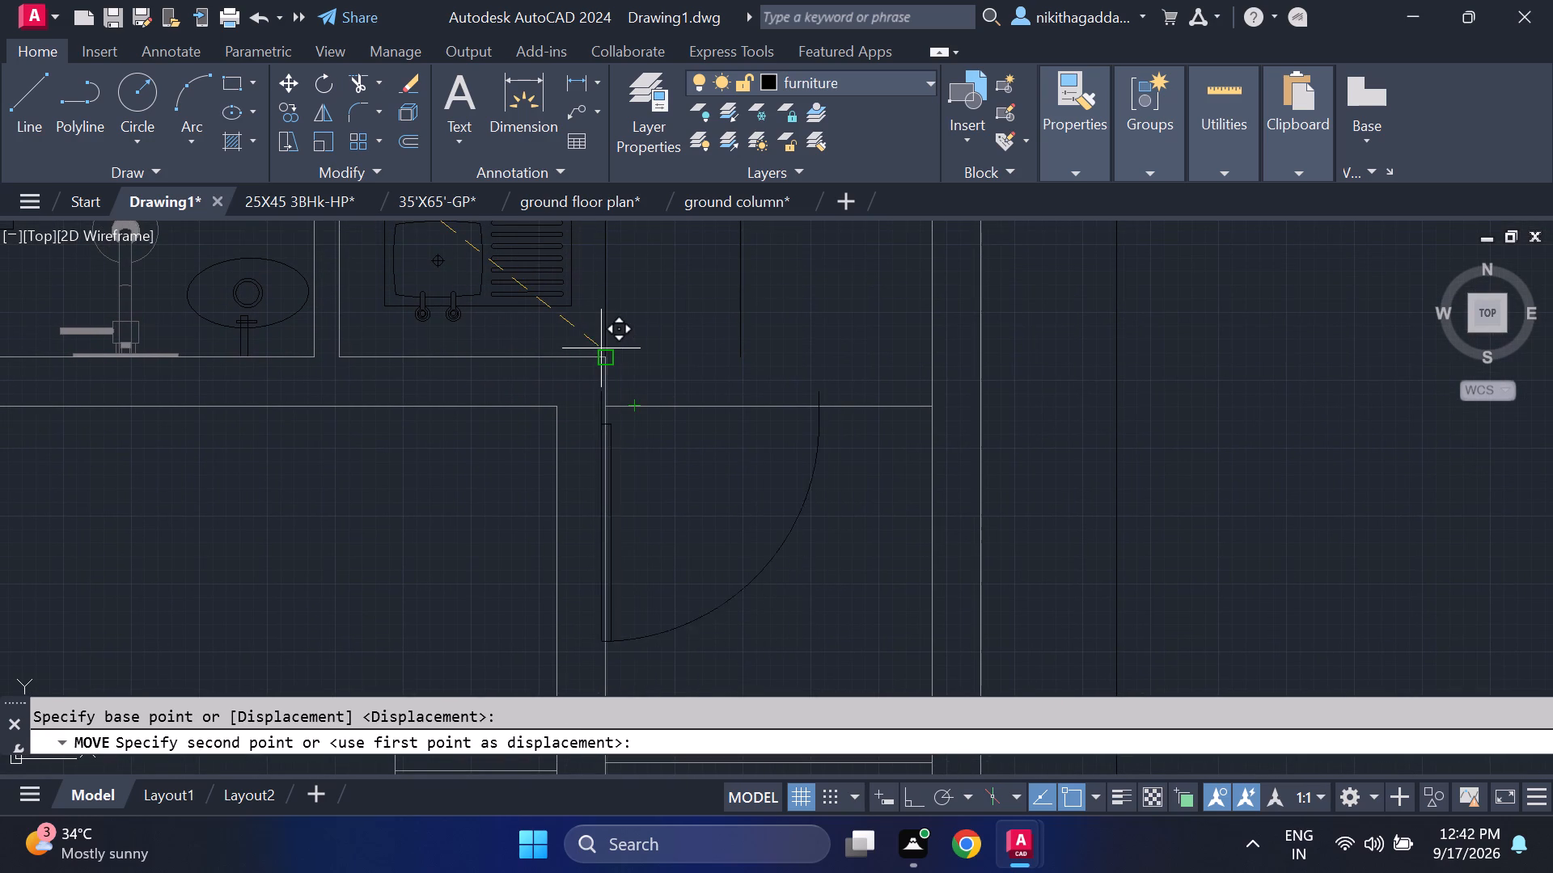
{"action": "left_click", "coordinate": [632, 354]}
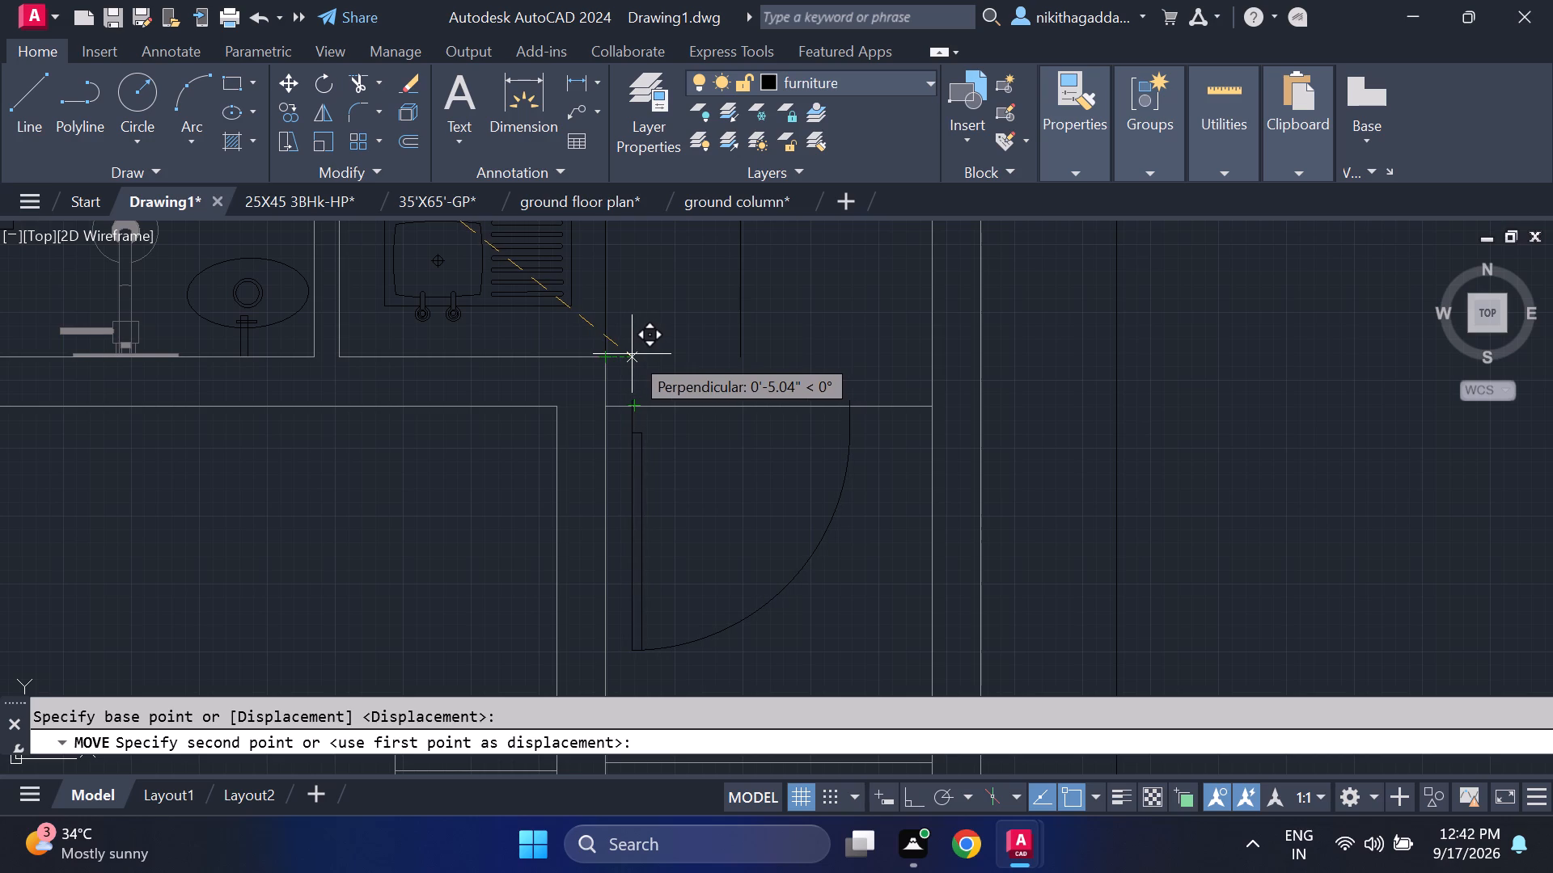
Move the entrance door slightly up so its upper hinge corner lines up horizontally with the kitchen's lower wall face.
{"action": "left_click", "coordinate": [665, 451]}
{"action": "left_click", "coordinate": [633, 504]}
{"action": "key", "text": "m"}
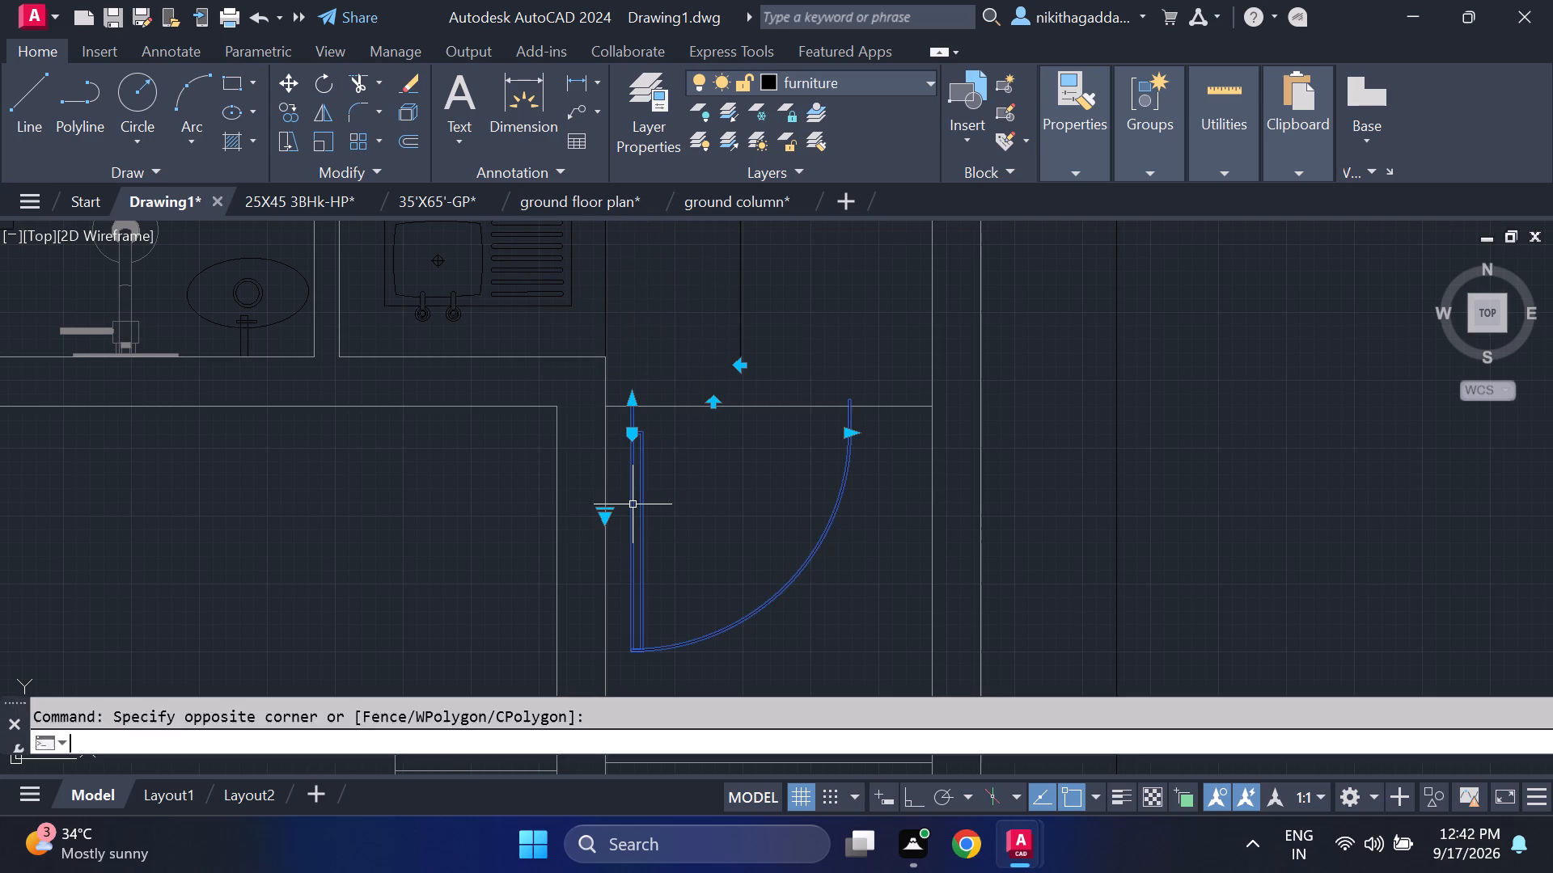
{"action": "key", "text": "Return"}
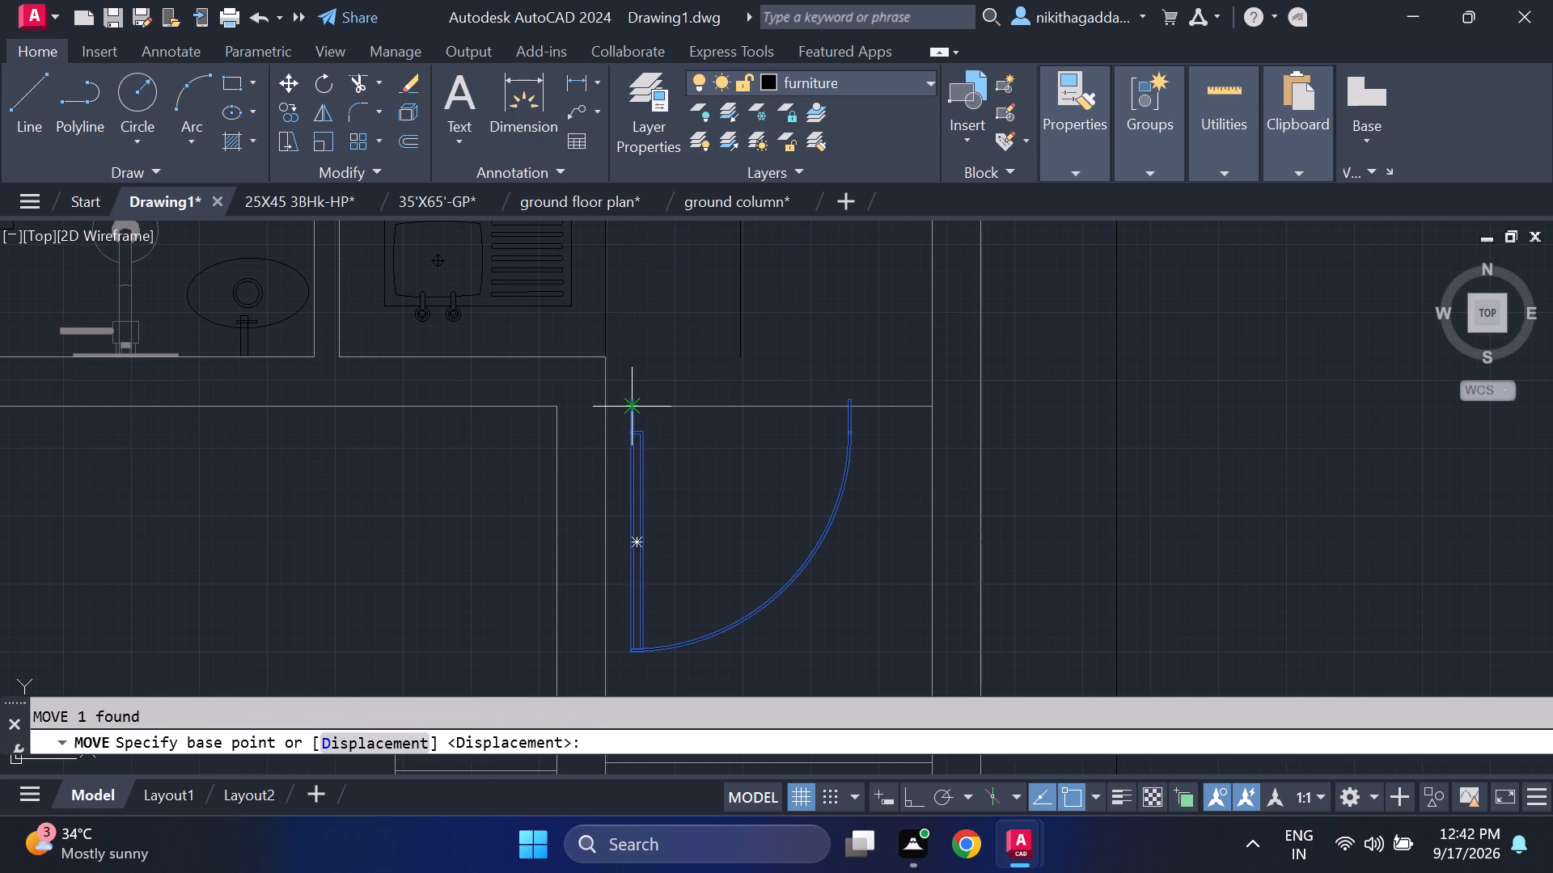
{"action": "scroll", "coordinate": [638, 398], "scroll_direction": "up", "scroll_amount": 3}
{"action": "left_click", "coordinate": [611, 396]}
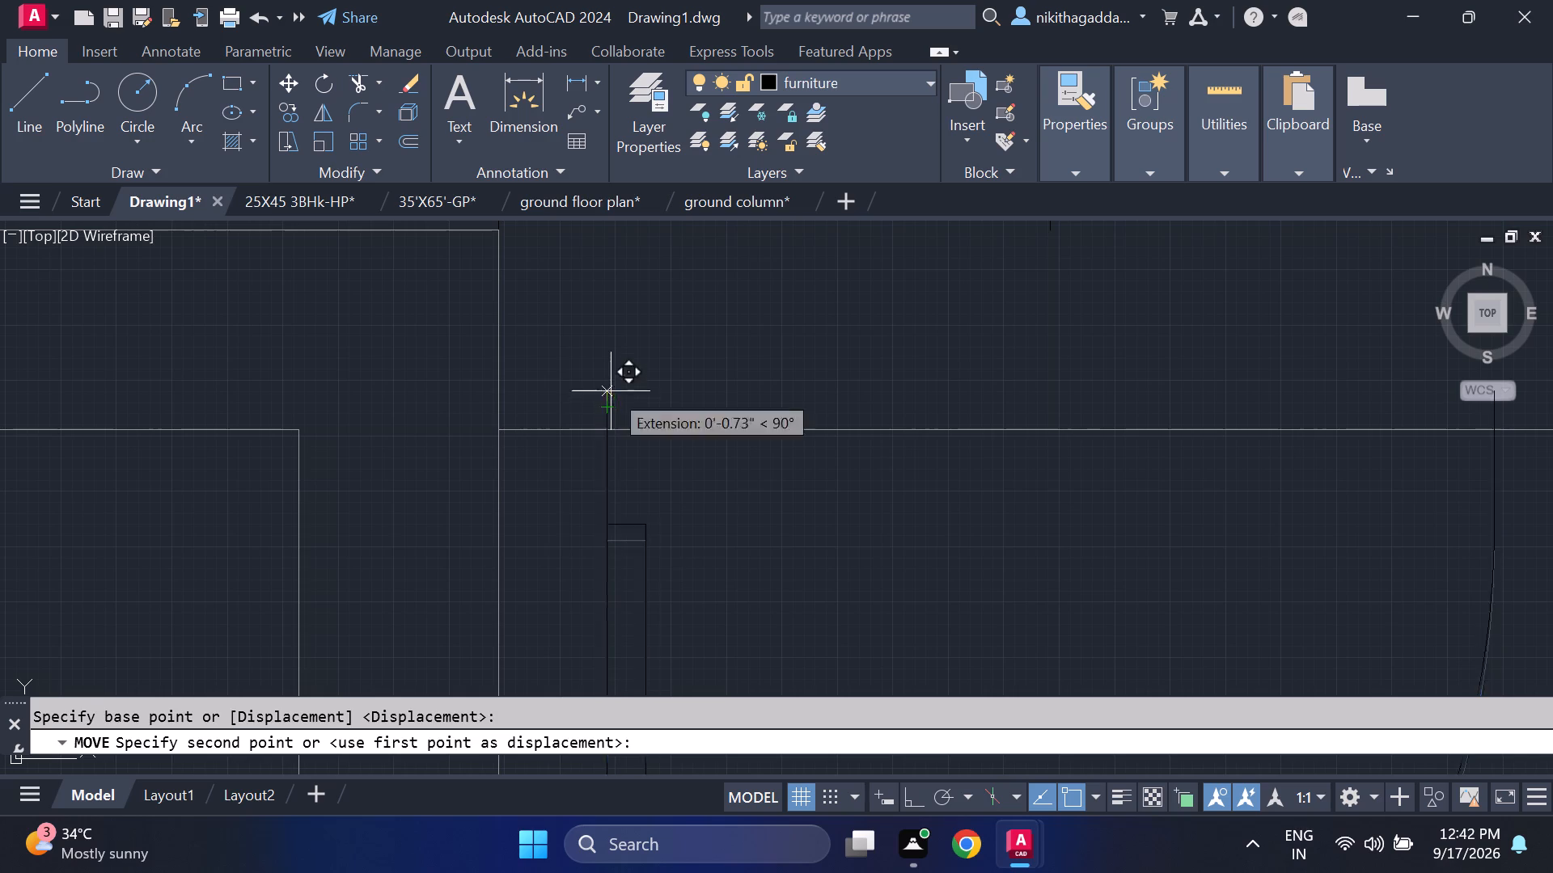
{"action": "middle_click_drag", "start_coordinate": [619, 281], "coordinate": [619, 431]}
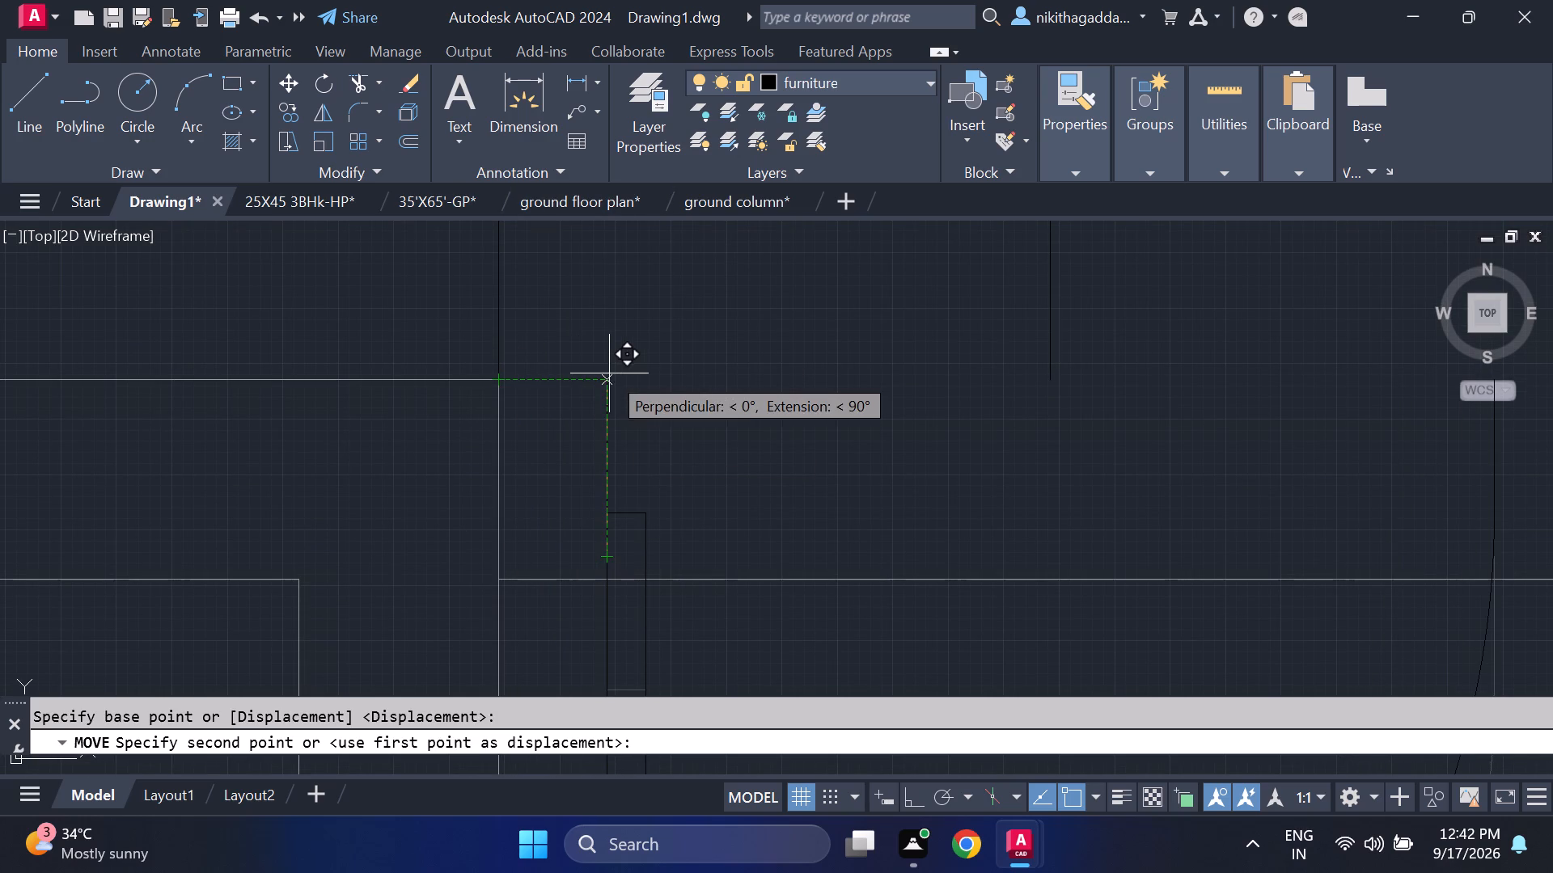
{"action": "left_click", "coordinate": [607, 380]}
Draw a short horizontal line on the walls layer from the kitchen wall corner to the entrance door's upper hinge corner.
{"action": "scroll", "coordinate": [782, 410], "scroll_direction": "down", "scroll_amount": 3}
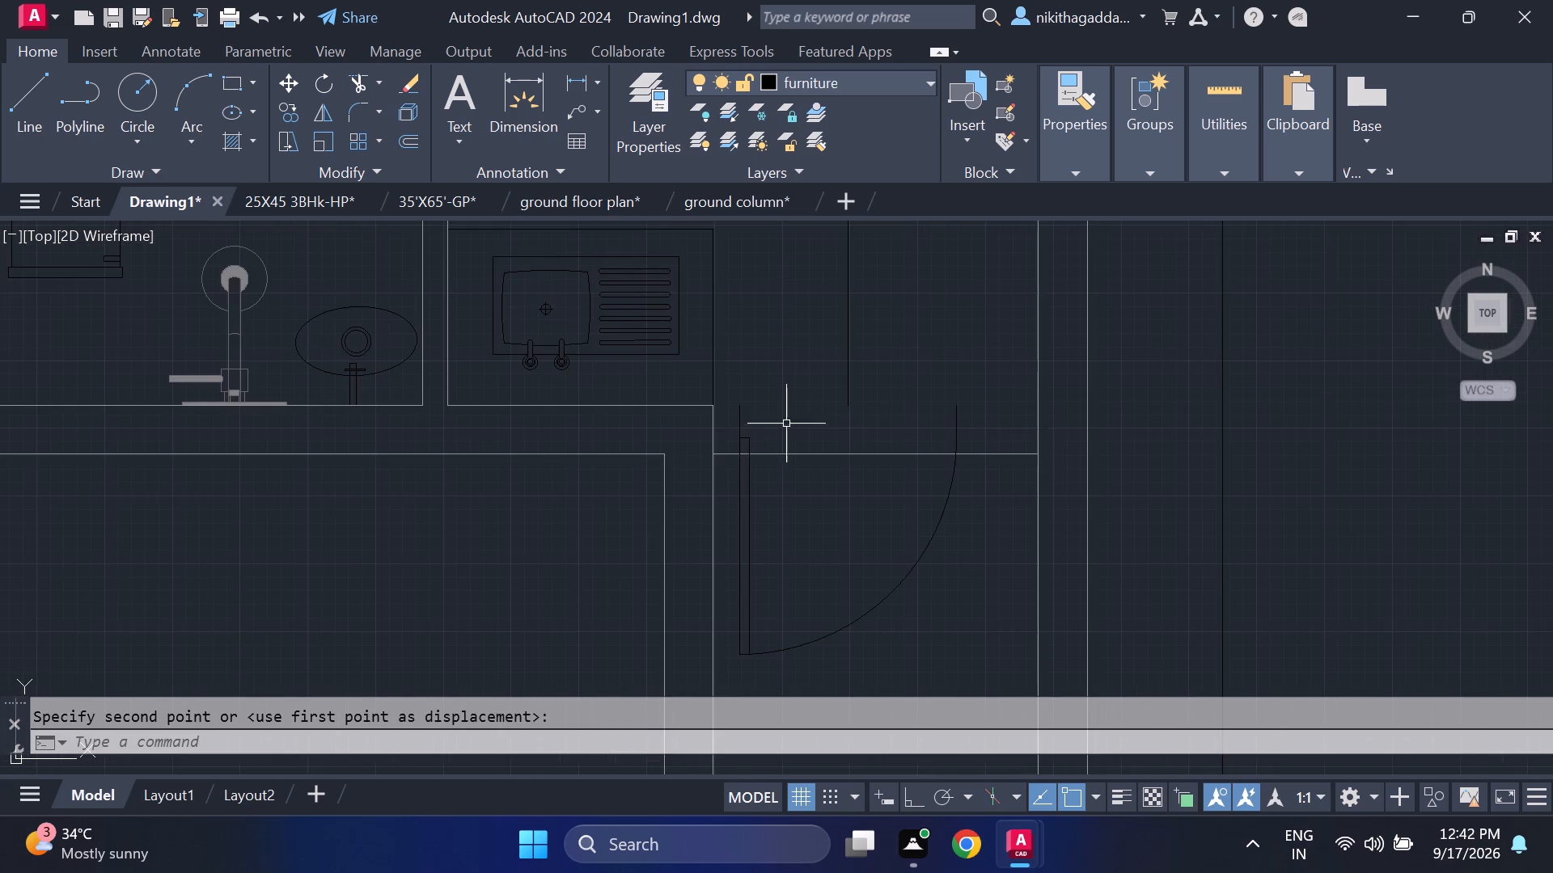
{"action": "scroll", "coordinate": [785, 415], "scroll_direction": "up", "scroll_amount": 2}
{"action": "left_click", "coordinate": [875, 89]}
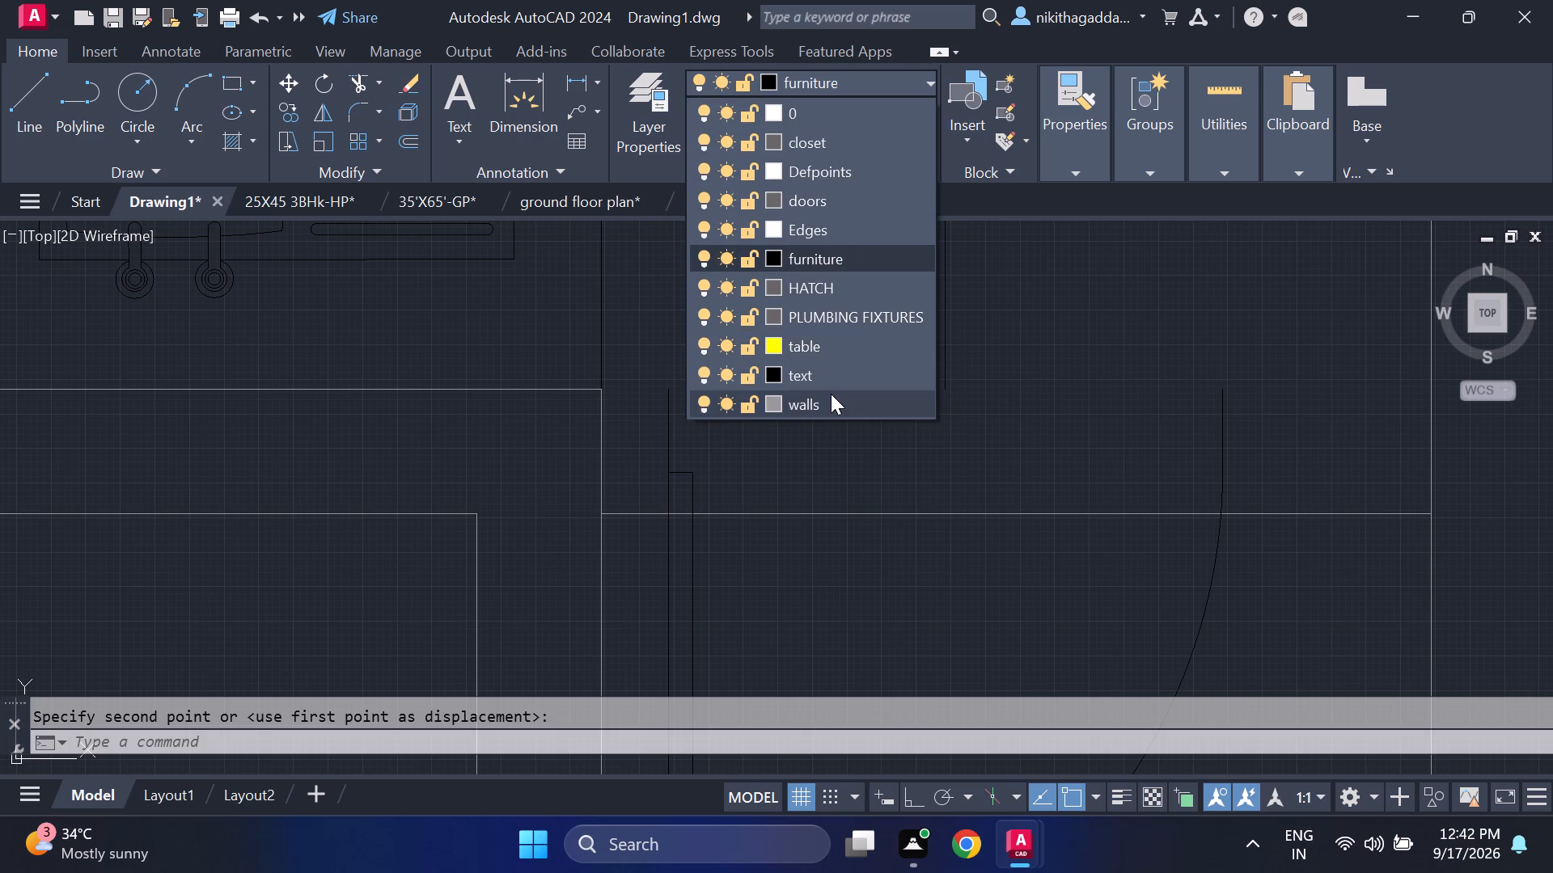
{"action": "left_click", "coordinate": [827, 405]}
{"action": "key", "text": "l"}
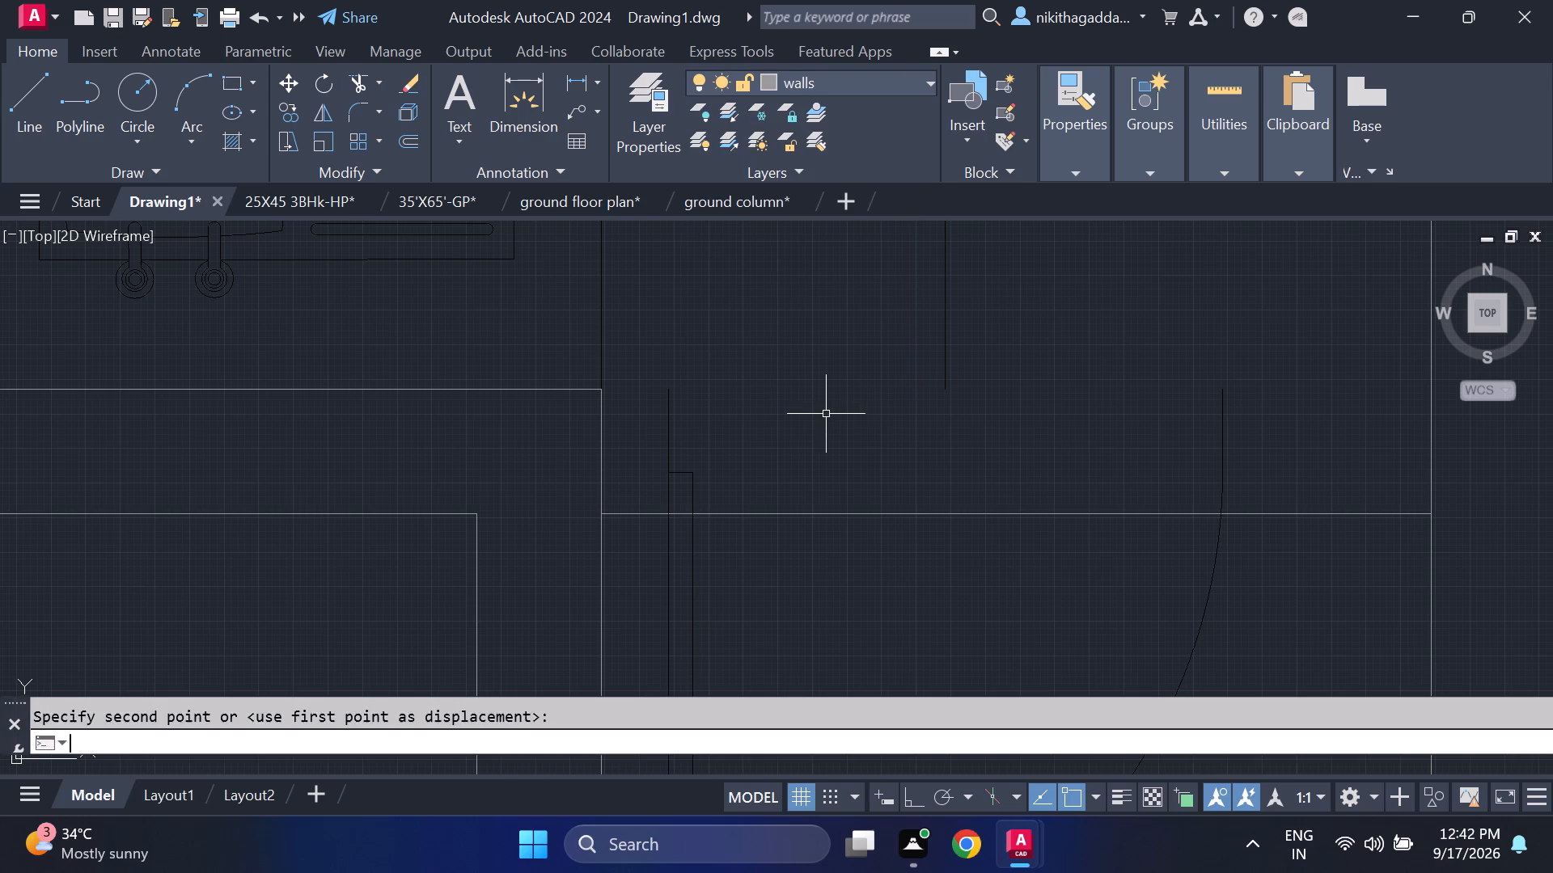
{"action": "key", "text": "Return"}
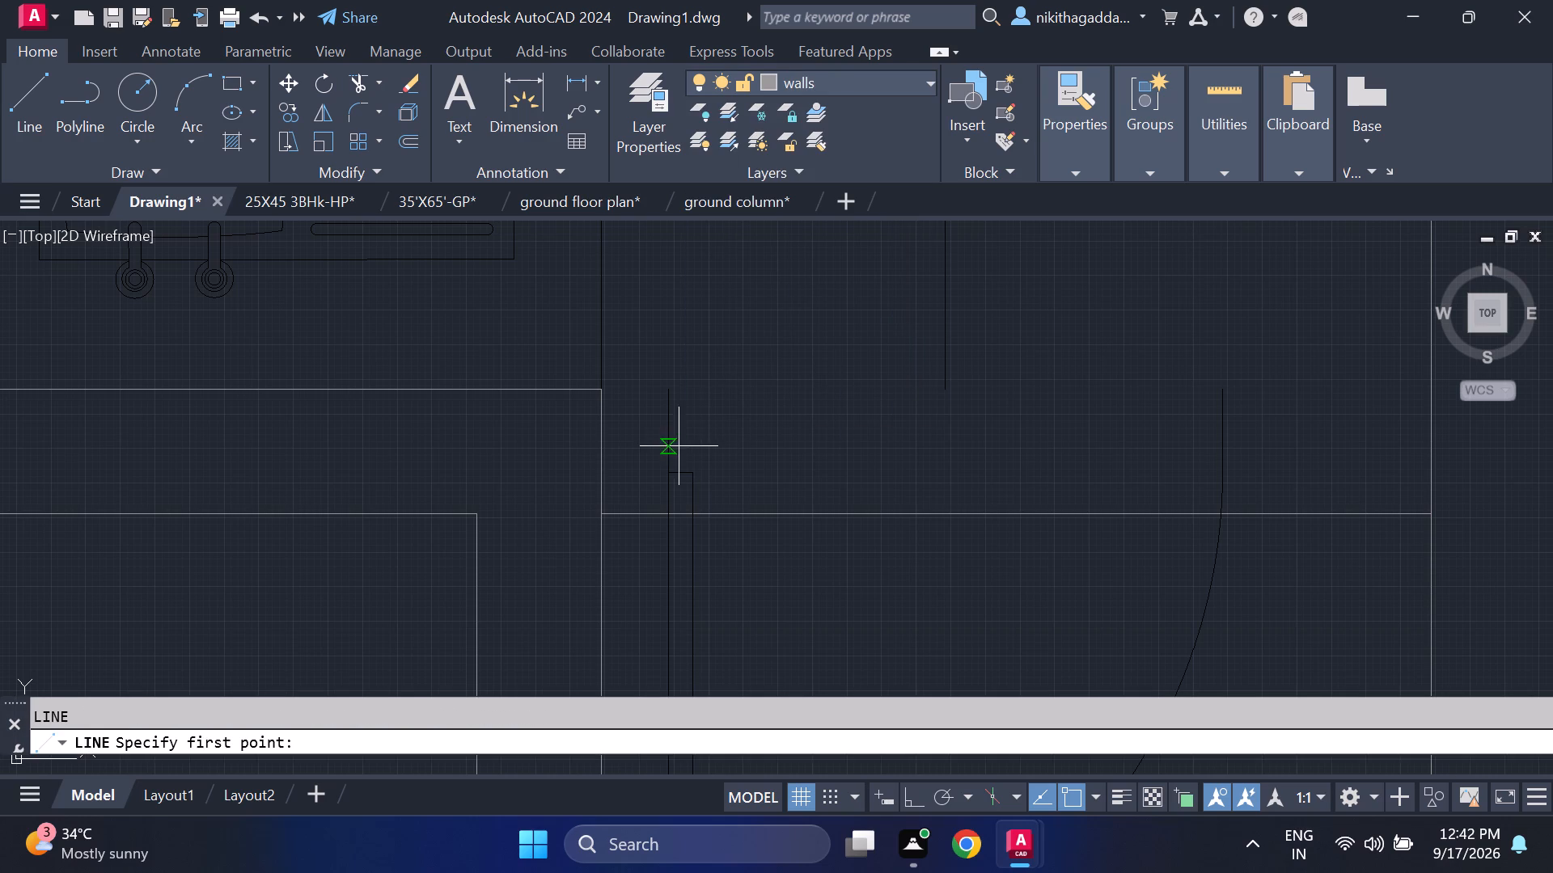
{"action": "left_click", "coordinate": [599, 395]}
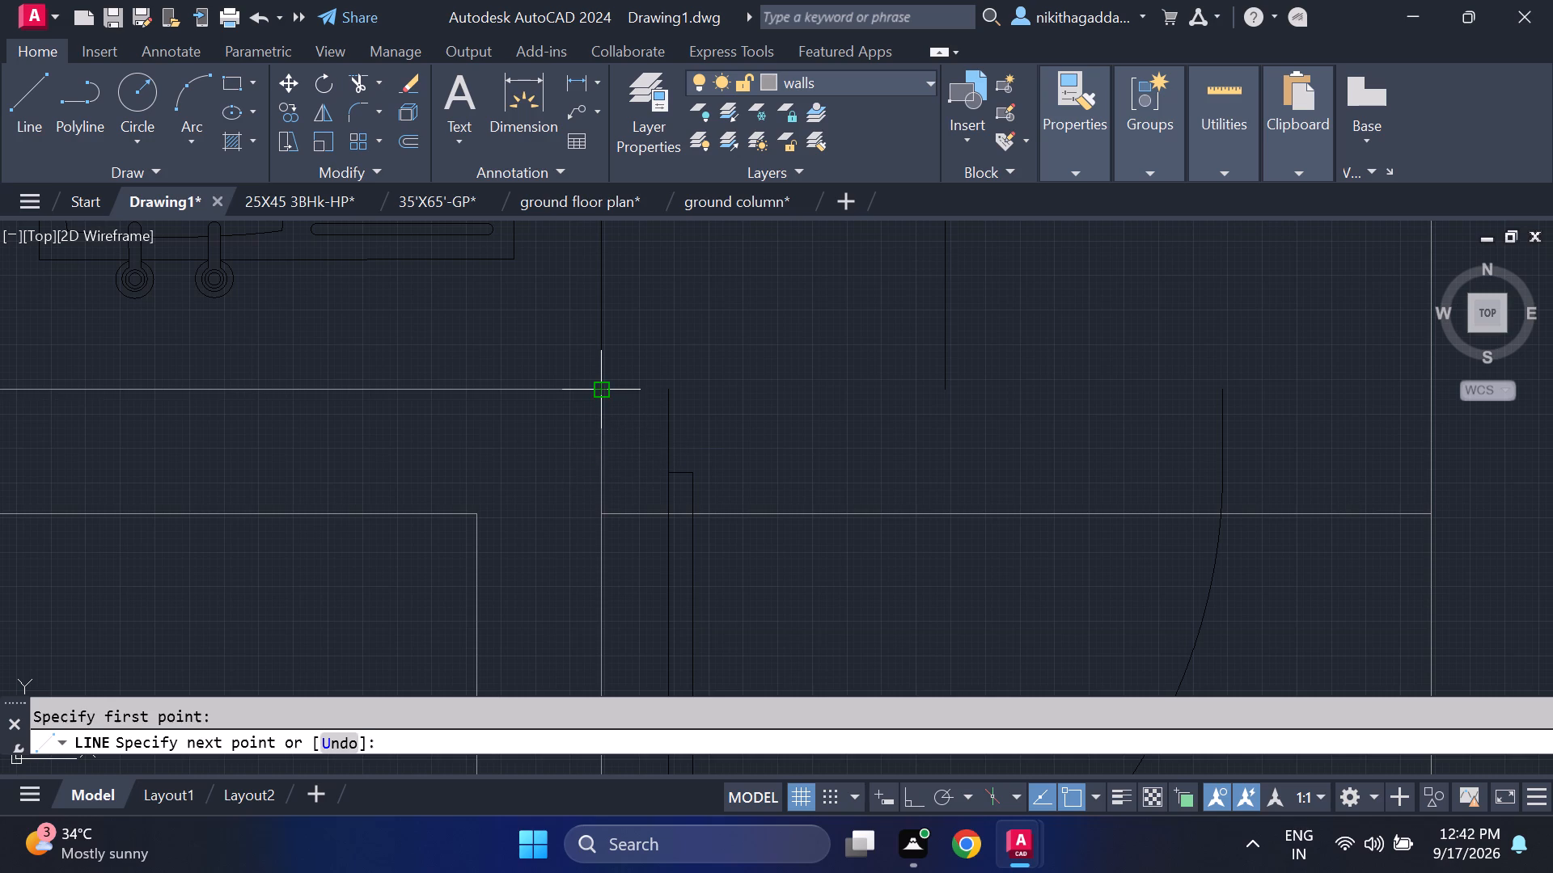
{"action": "left_click", "coordinate": [671, 390]}
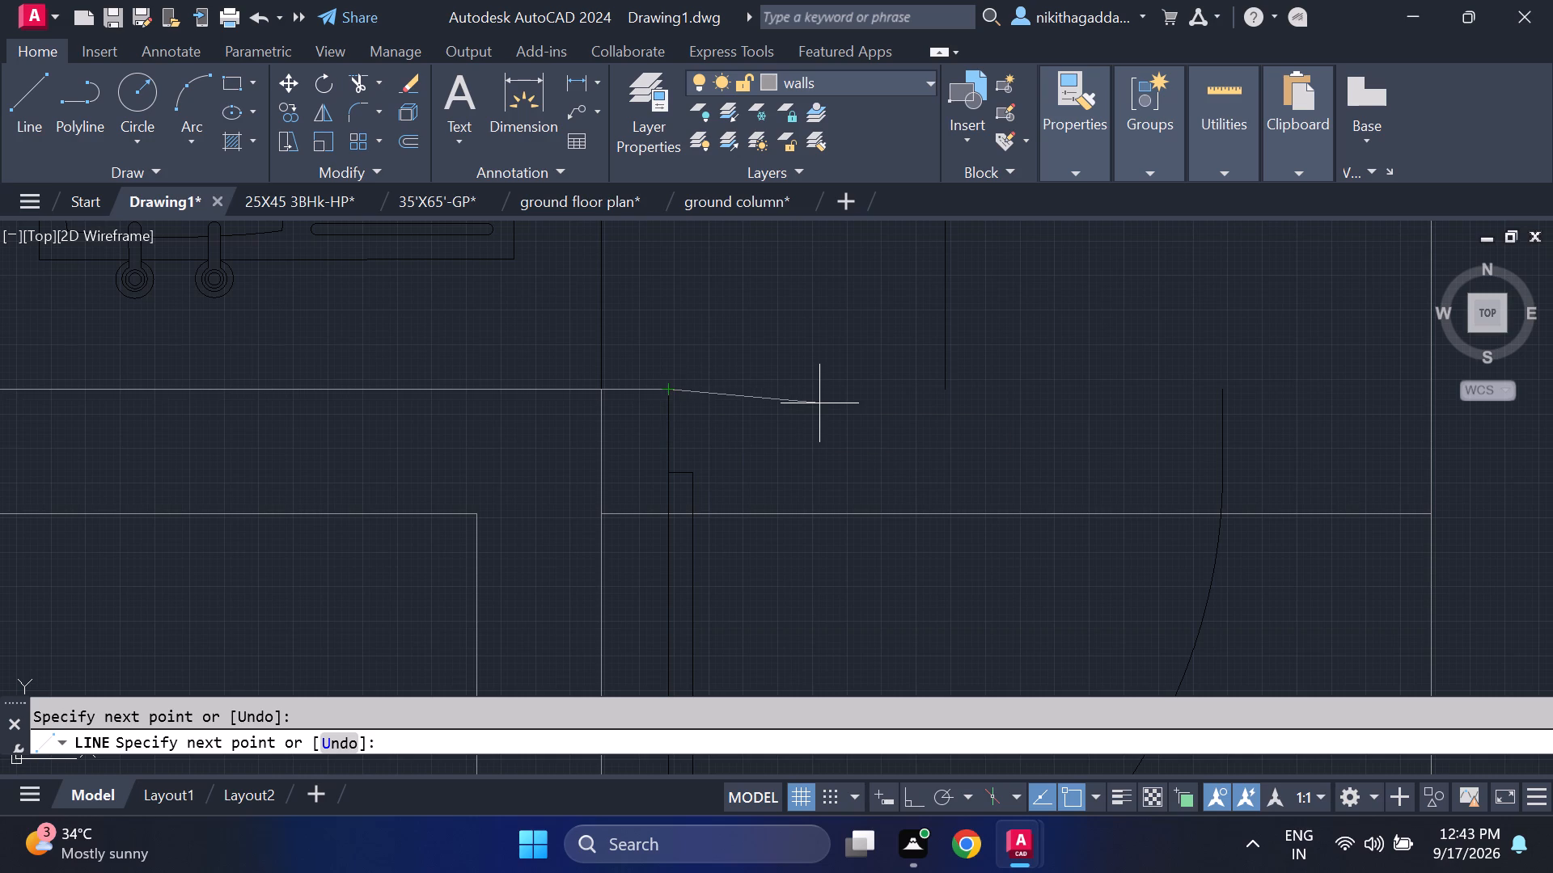
{"action": "key", "text": "Escape"}
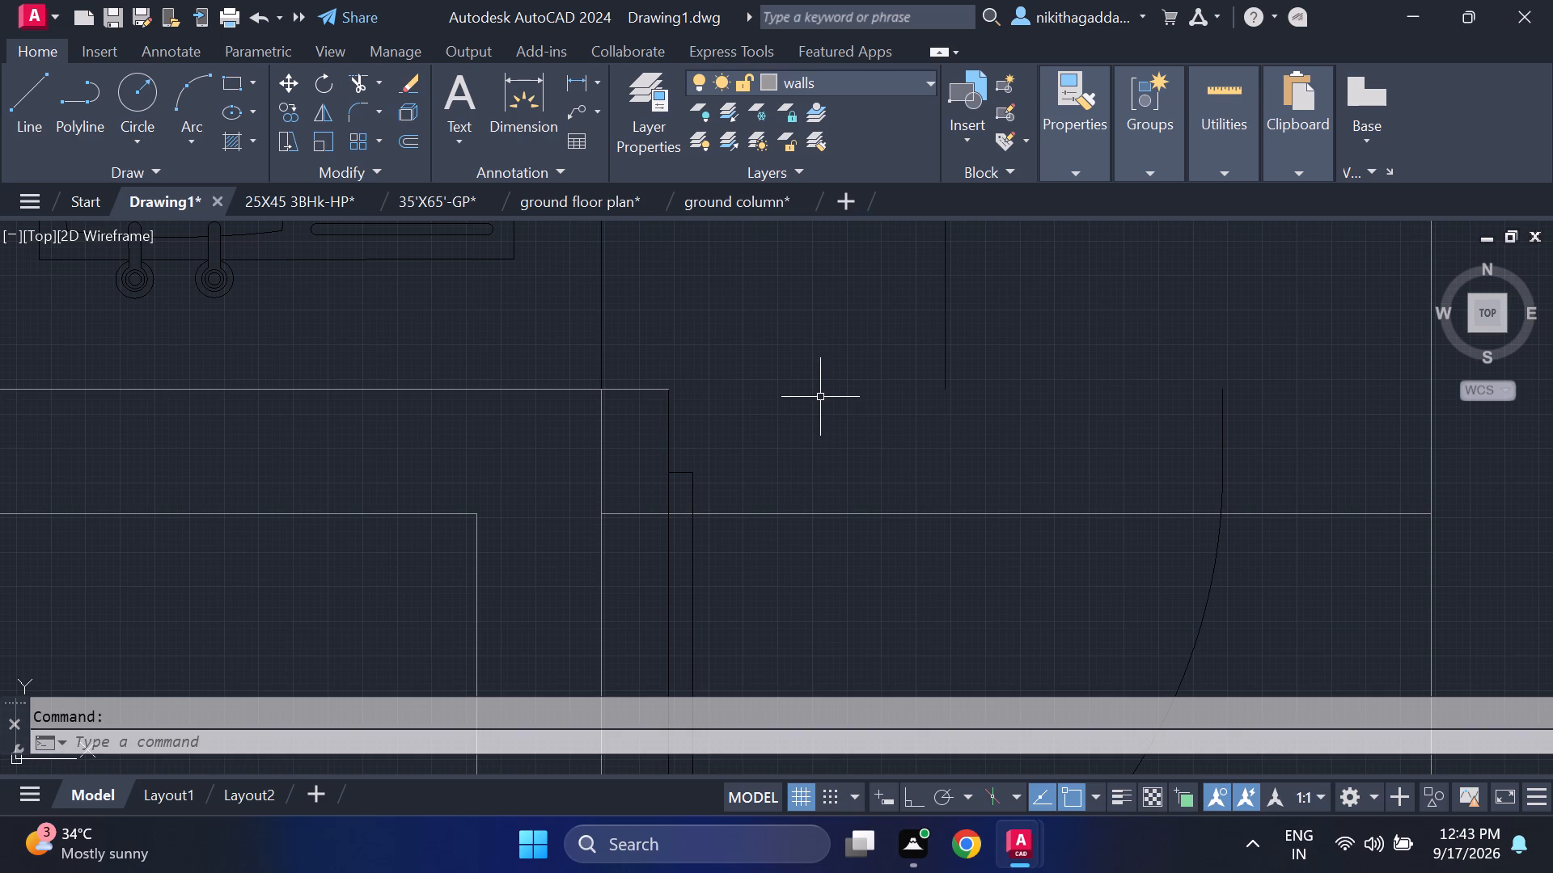
Scale the entrance door down freehand about its upper hinge corner to roughly two-thirds of its size.
{"action": "middle_click_drag", "start_coordinate": [965, 514], "coordinate": [686, 493]}
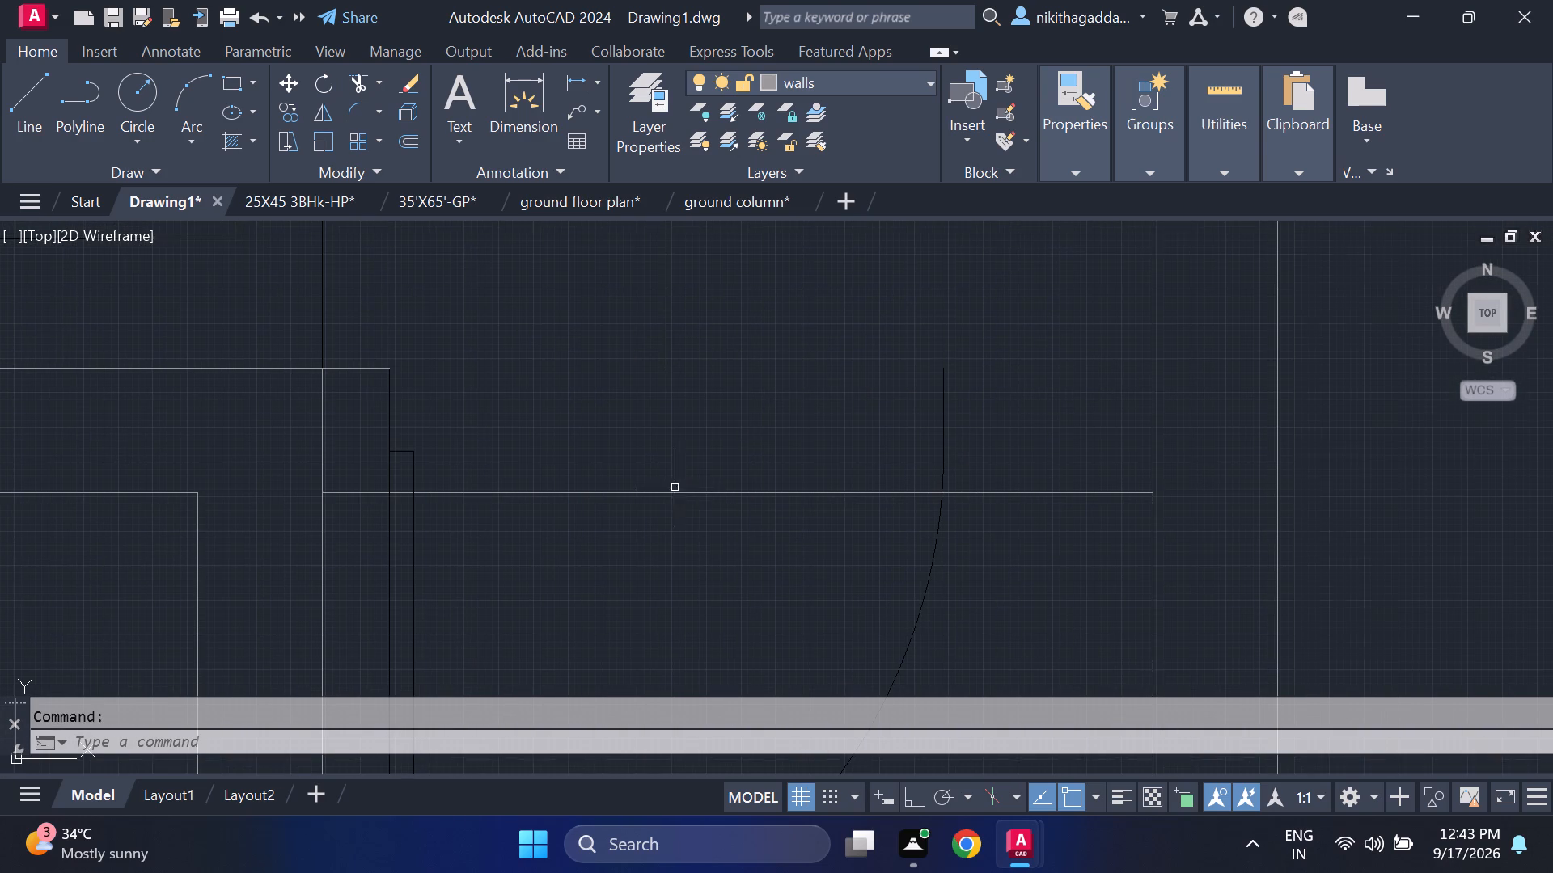
{"action": "scroll", "coordinate": [832, 478], "scroll_direction": "down", "scroll_amount": 3}
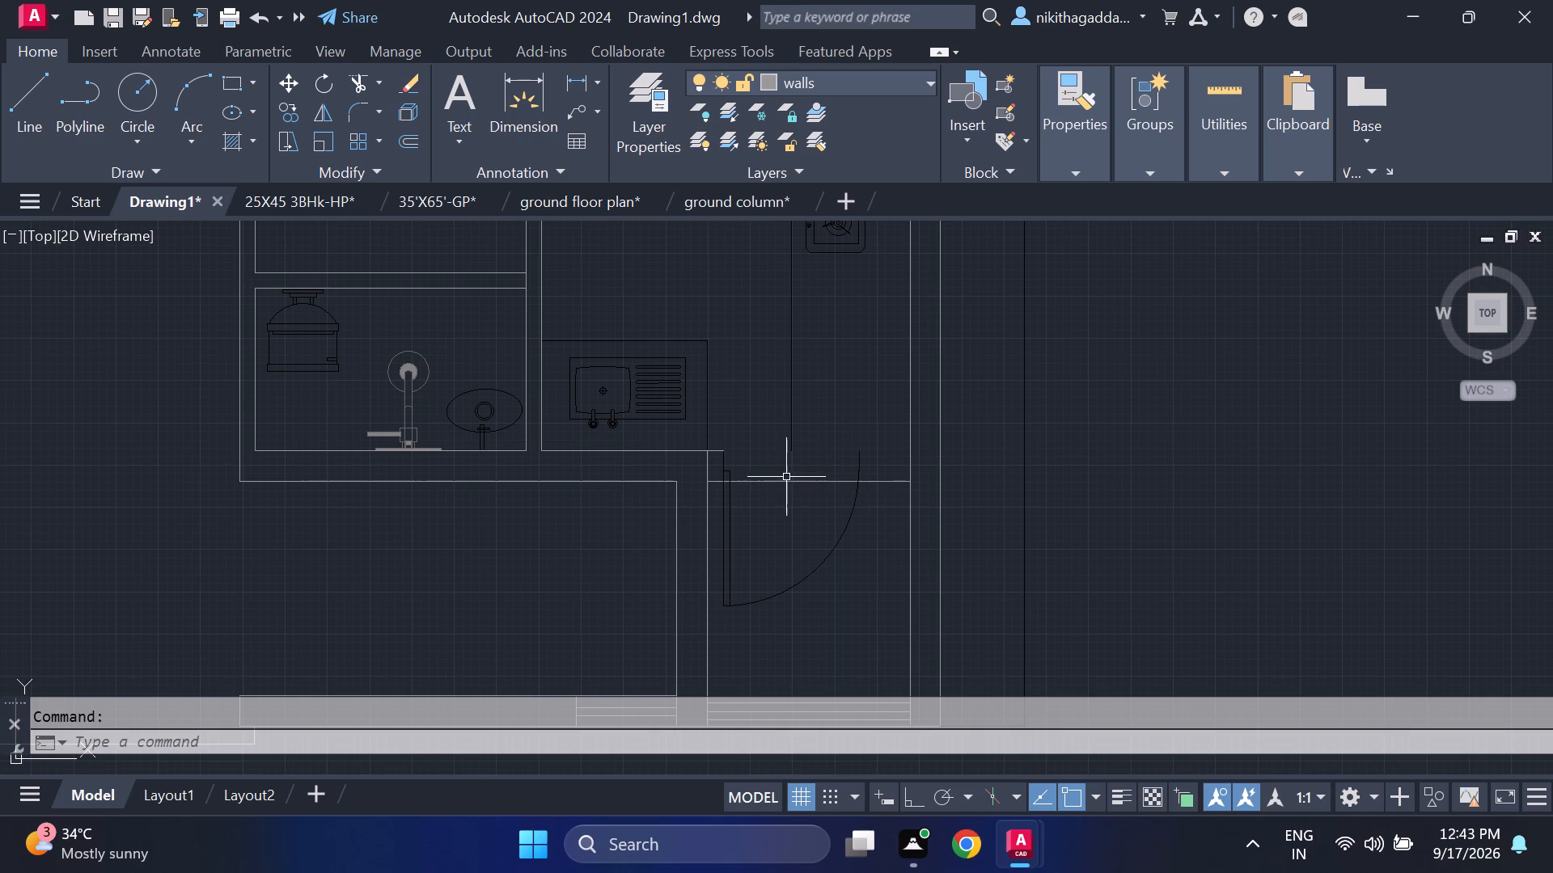
{"action": "left_click", "coordinate": [856, 535]}
{"action": "left_click", "coordinate": [772, 618]}
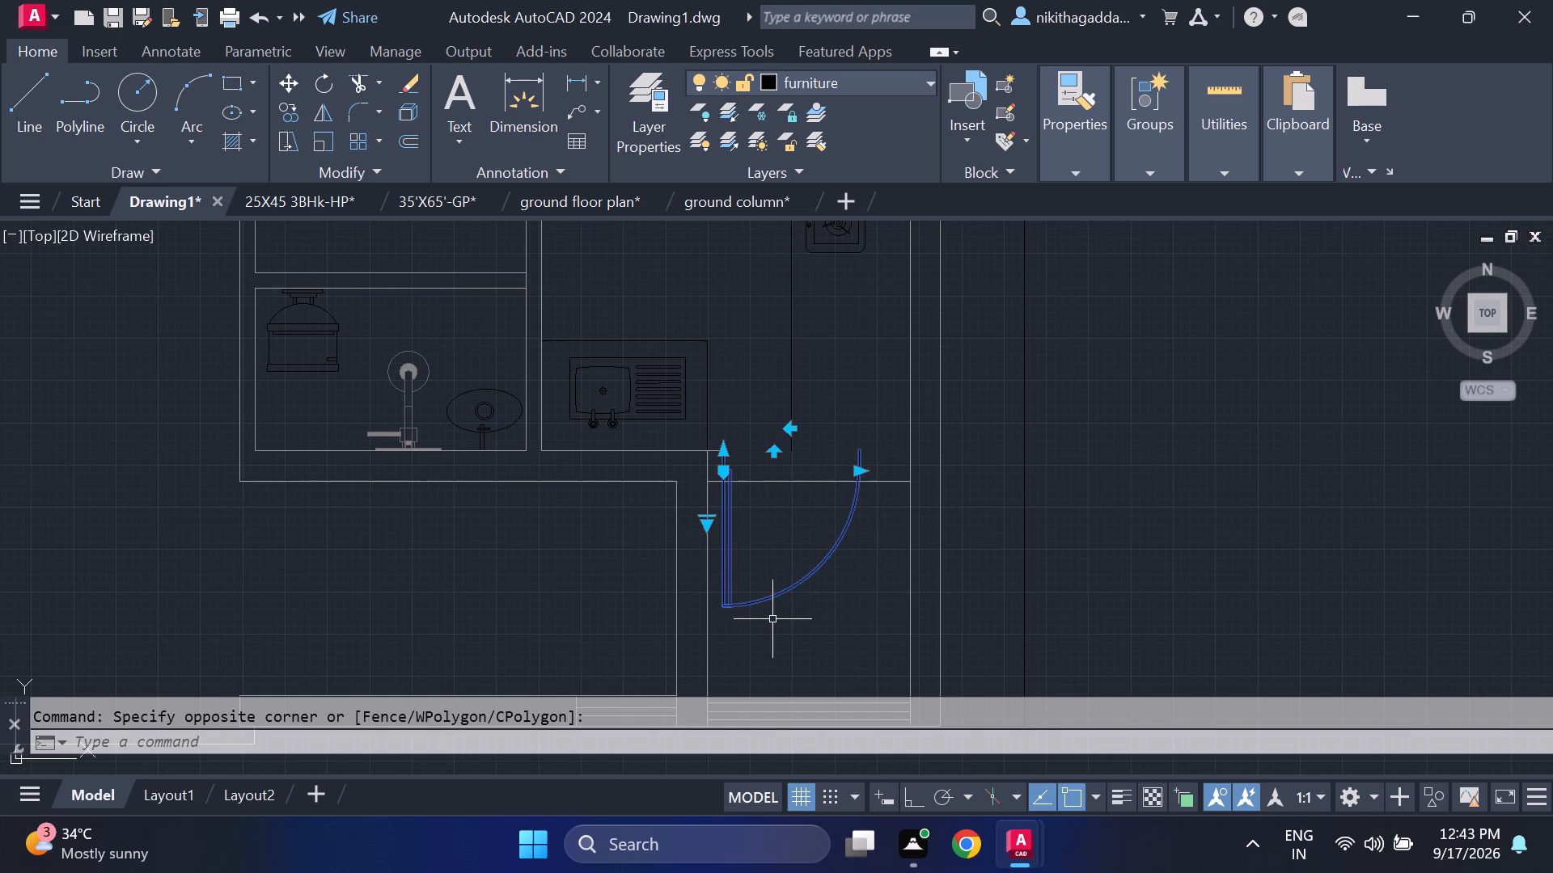
{"action": "type", "text": "scale"}
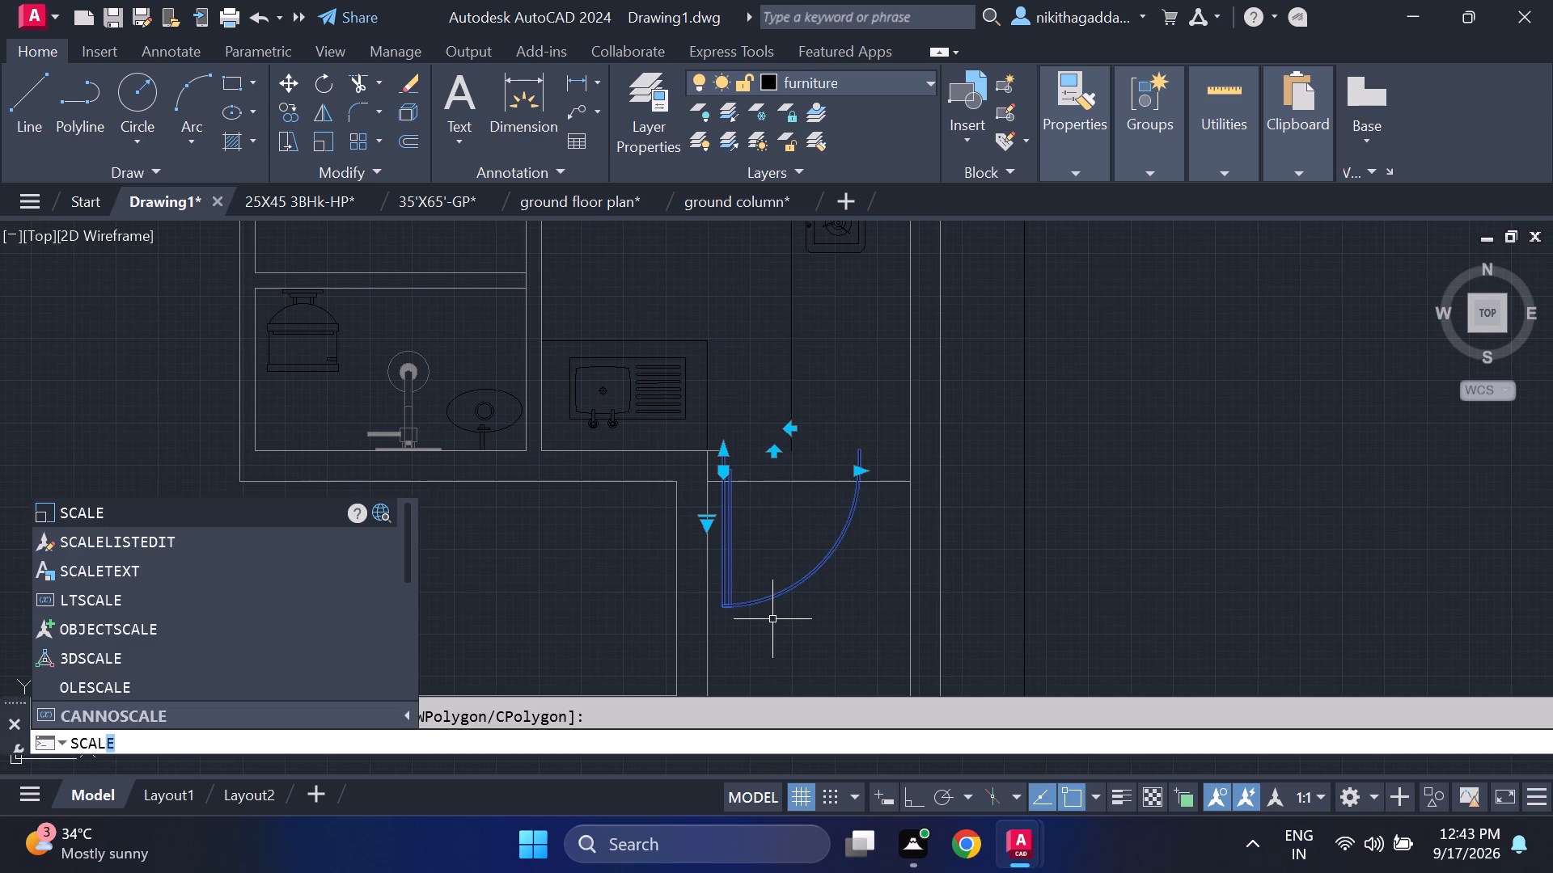
{"action": "key", "text": "Return"}
{"action": "scroll", "coordinate": [743, 525], "scroll_direction": "up", "scroll_amount": 1}
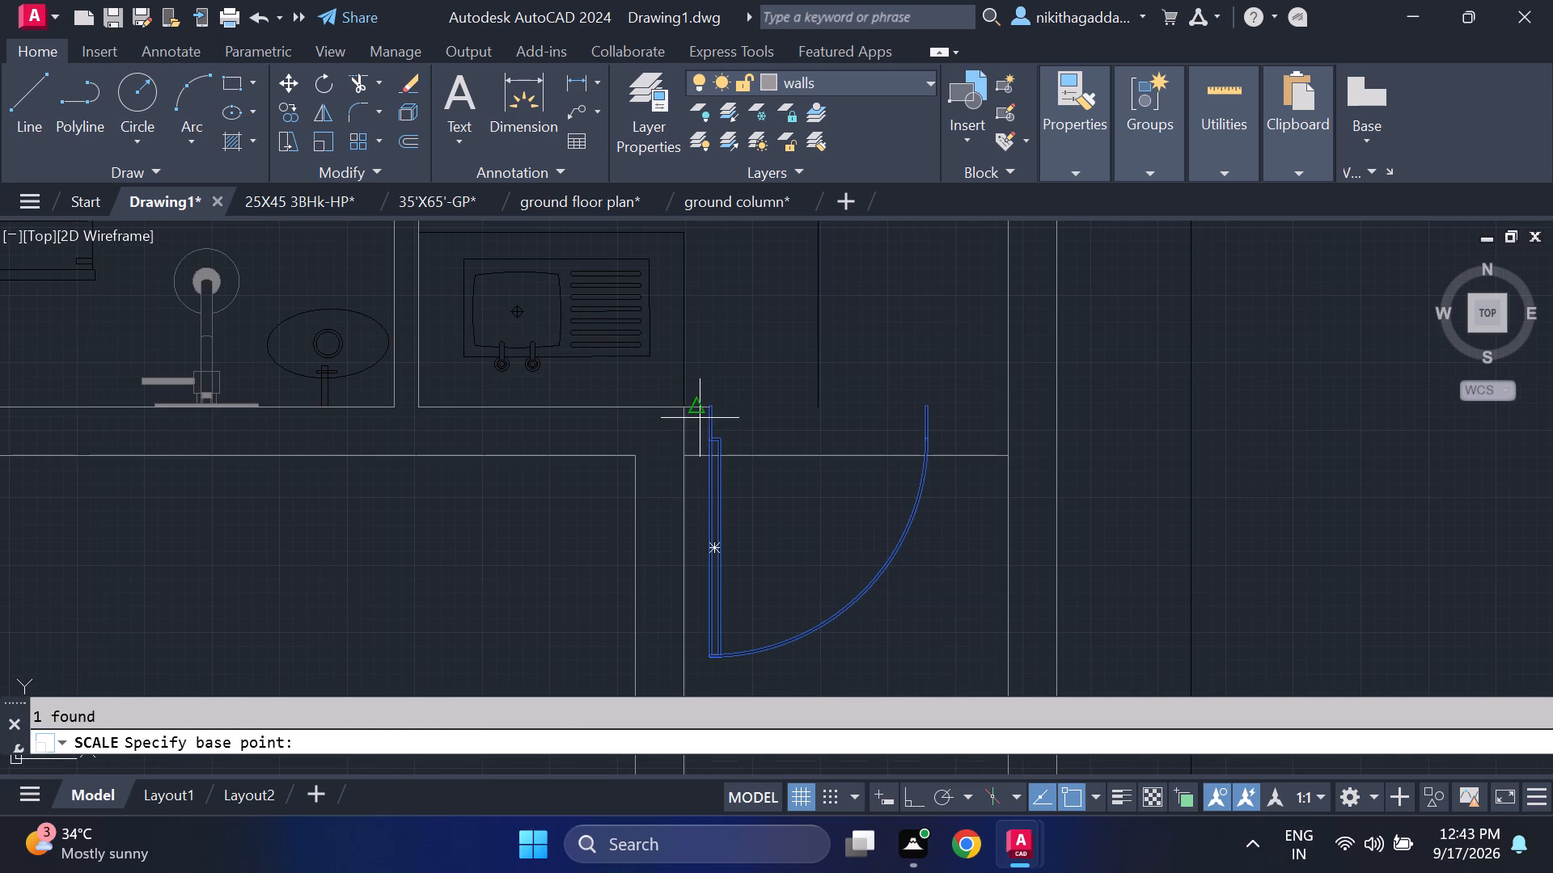
{"action": "left_click", "coordinate": [712, 411]}
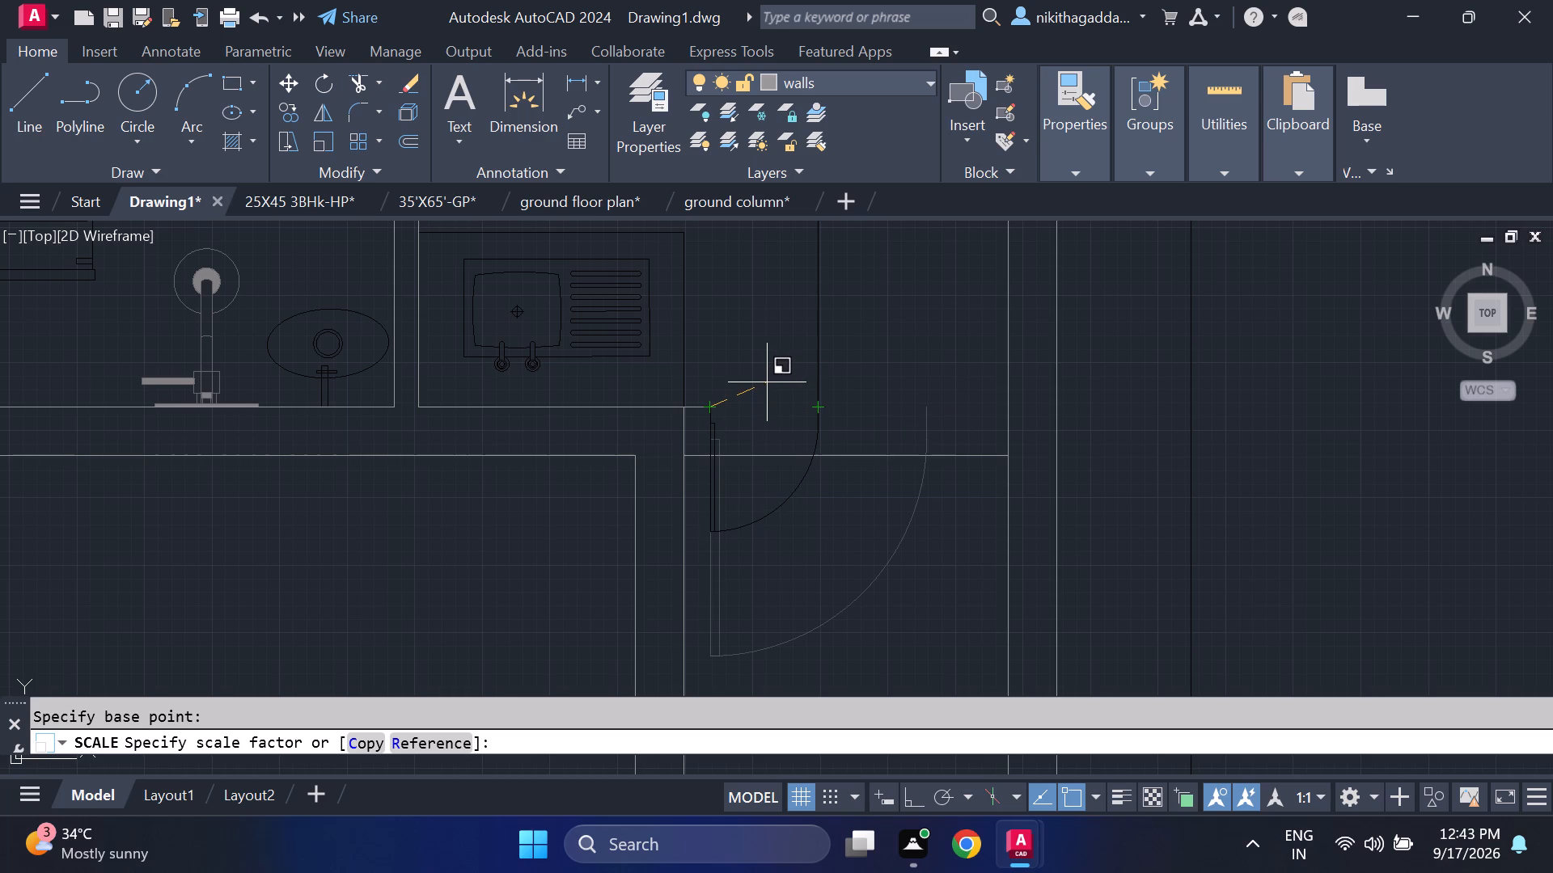
{"action": "scroll", "coordinate": [770, 354], "scroll_direction": "down", "scroll_amount": 1}
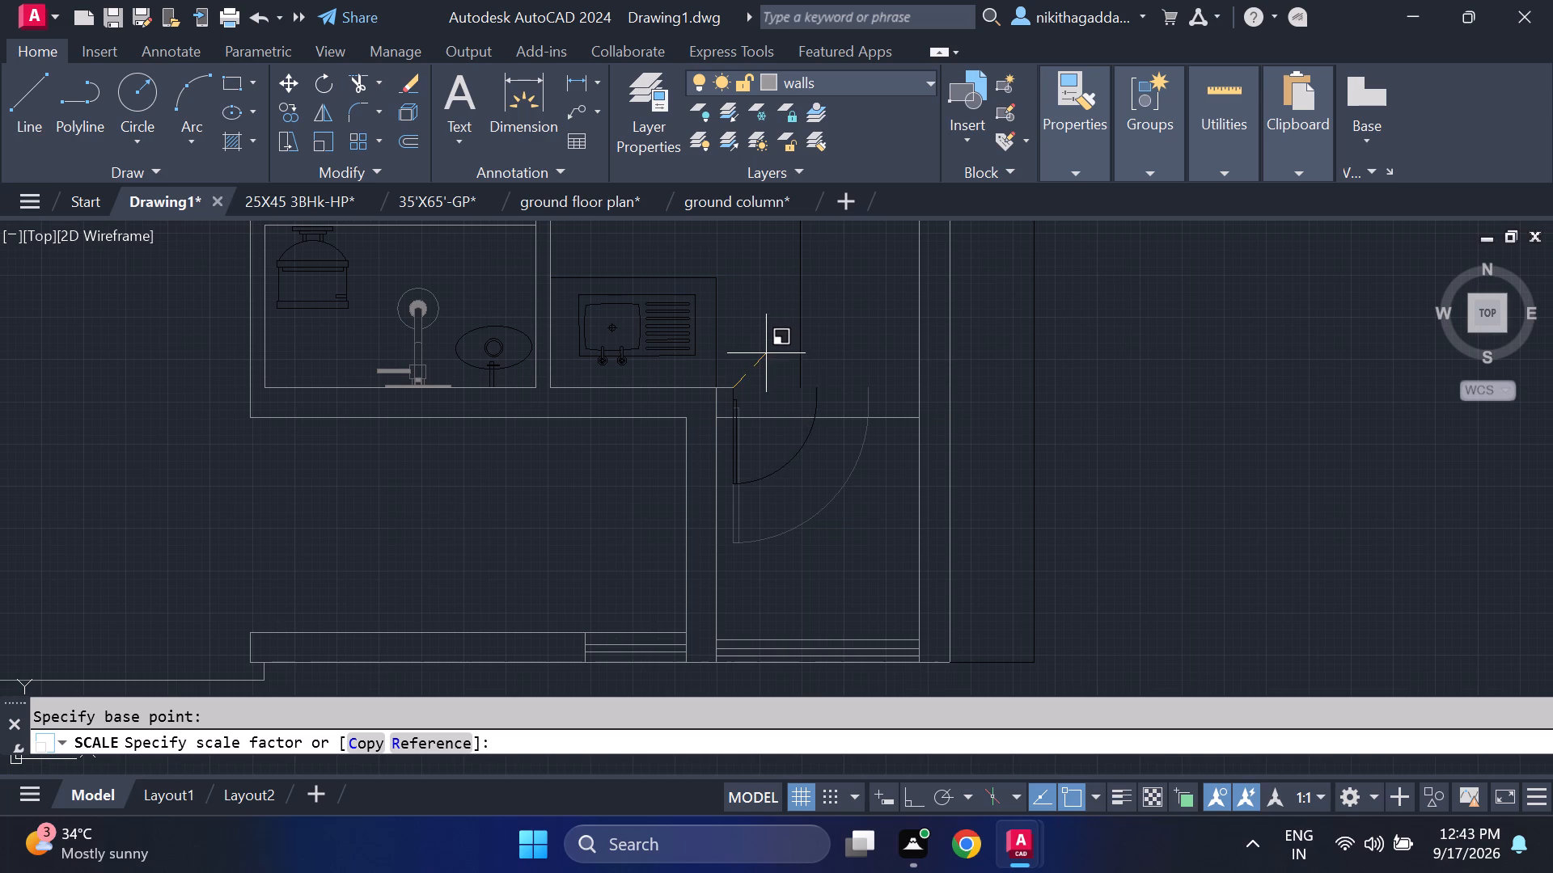
{"action": "left_click", "coordinate": [764, 346]}
Move the kitchen's east counter edge line slightly east, just past the scaled entrance door's strike side.
{"action": "middle_click_drag", "start_coordinate": [819, 330], "coordinate": [823, 370]}
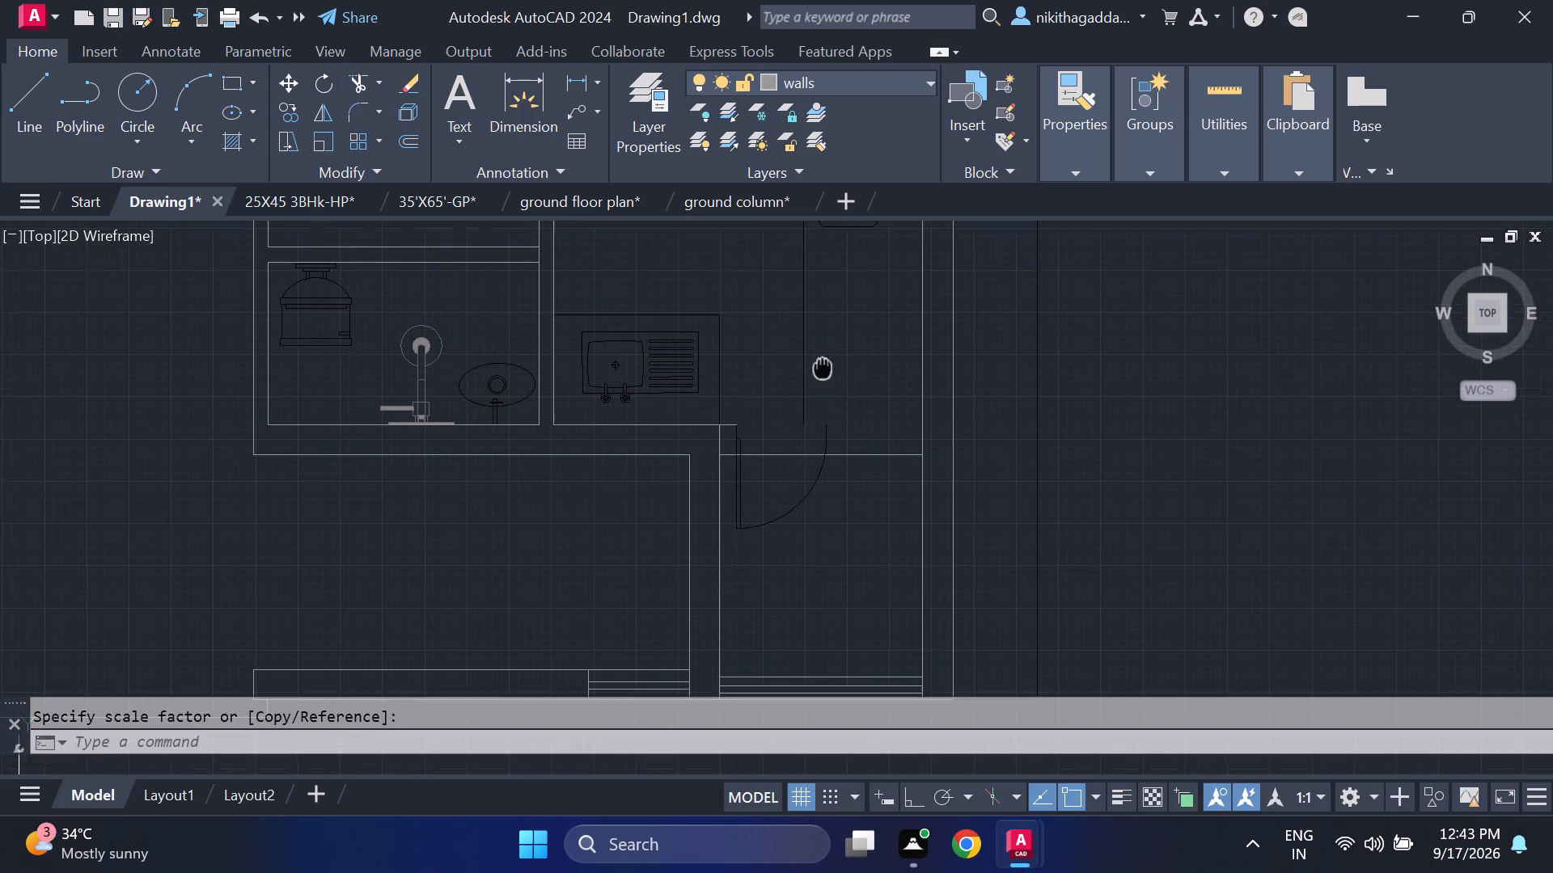
{"action": "middle_click_drag", "start_coordinate": [823, 370], "coordinate": [823, 382]}
{"action": "left_click", "coordinate": [830, 365]}
{"action": "left_click", "coordinate": [771, 396]}
{"action": "key", "text": "m"}
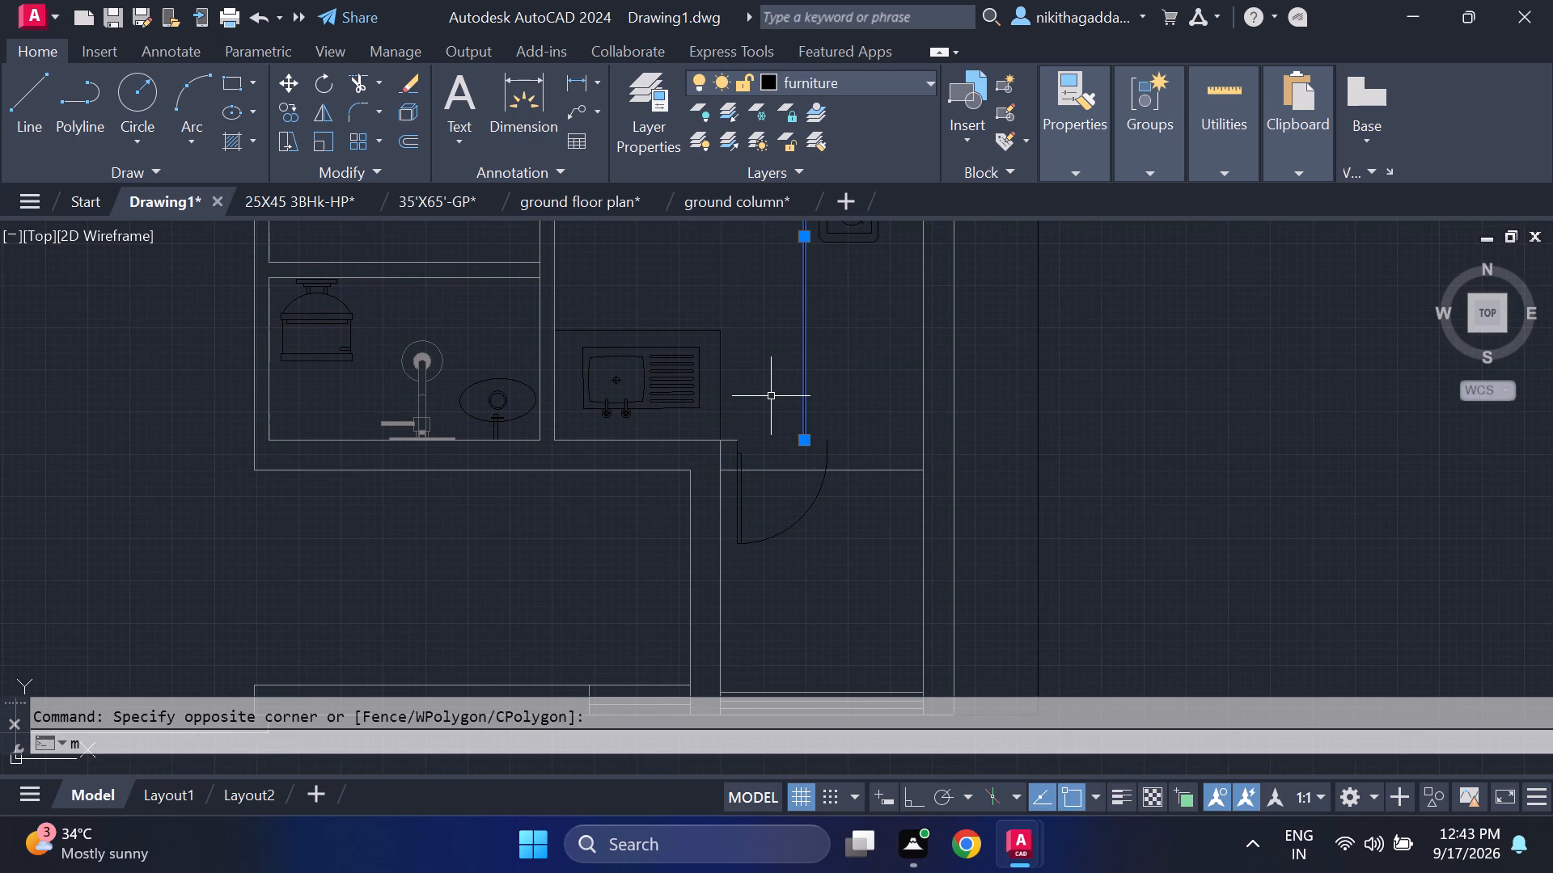
{"action": "key", "text": "Return"}
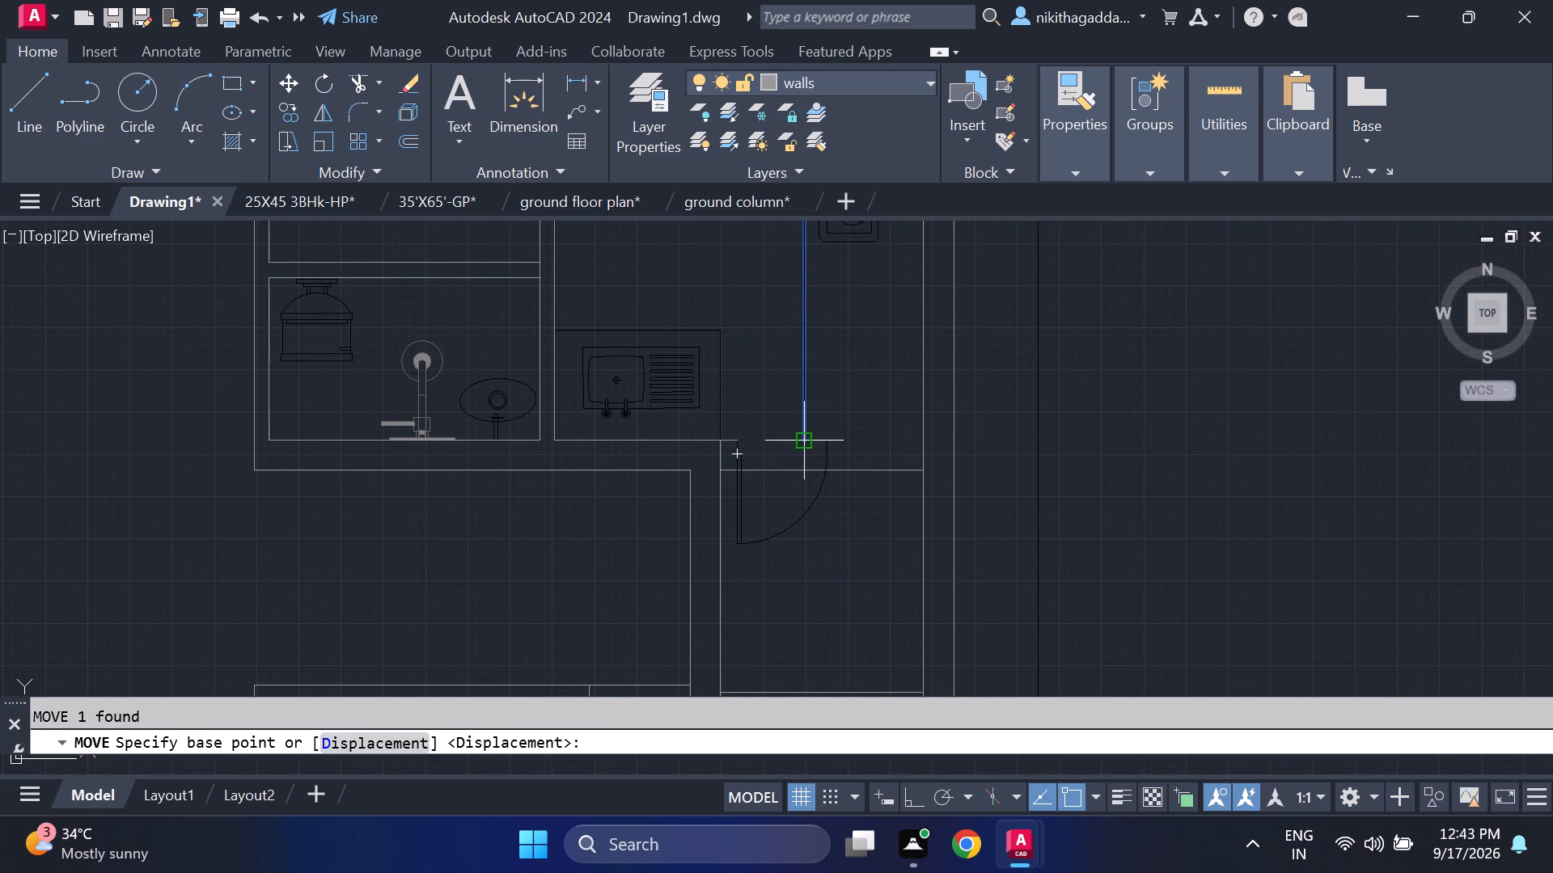
{"action": "left_click", "coordinate": [805, 447]}
{"action": "left_click", "coordinate": [841, 449]}
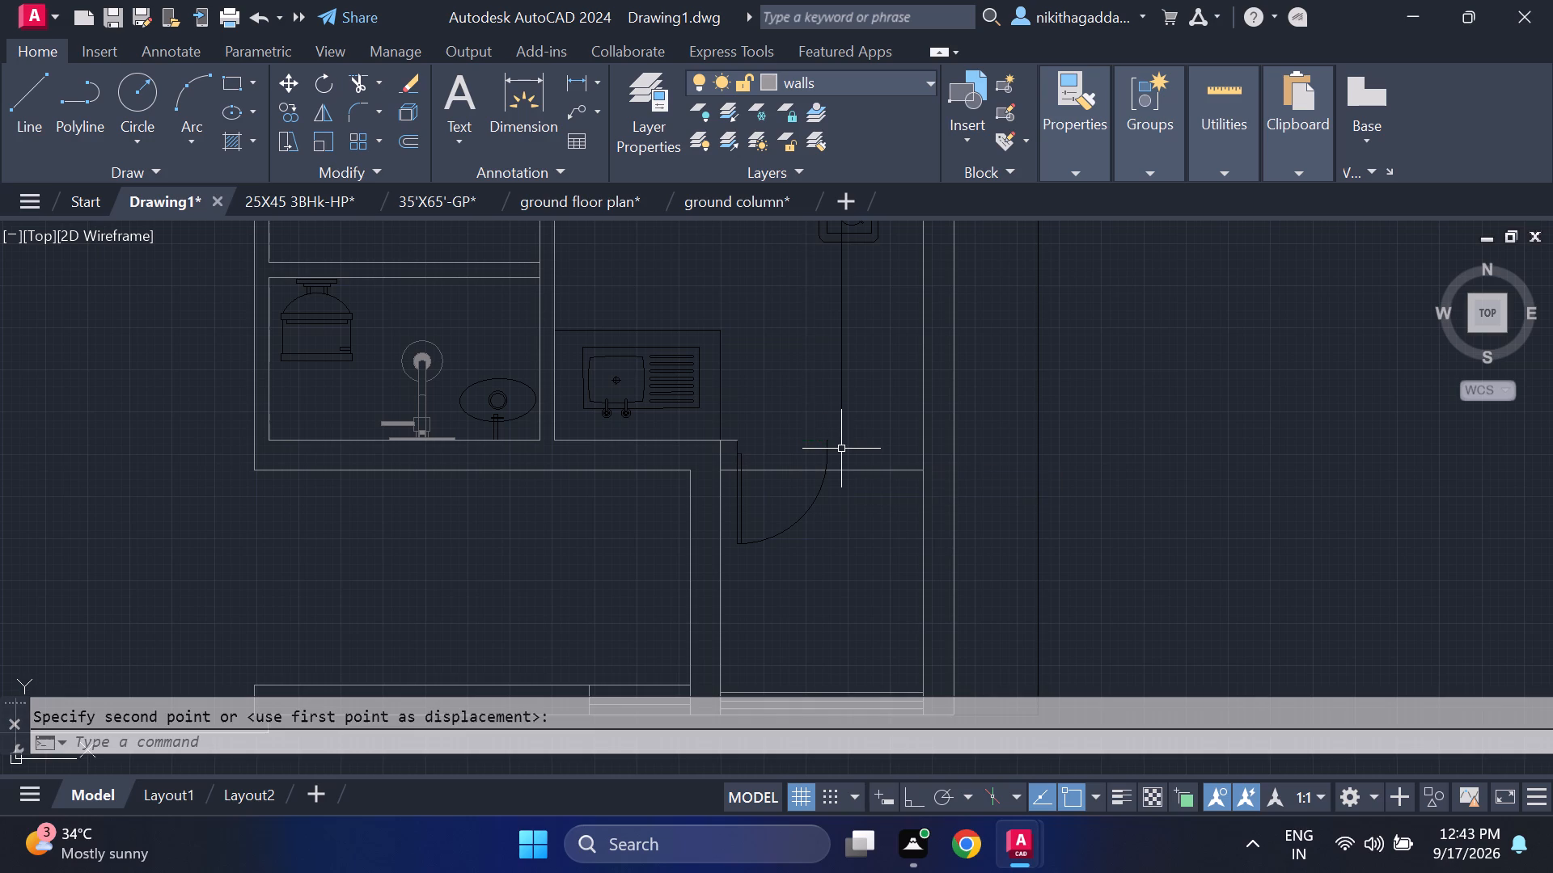
Draw a connected-line wall stub about 2'-4.5" long from the entrance door's strike side to the east wall's inner face.
{"action": "scroll", "coordinate": [833, 455], "scroll_direction": "up", "scroll_amount": 1}
{"action": "key", "text": "l"}
{"action": "key", "text": "Return"}
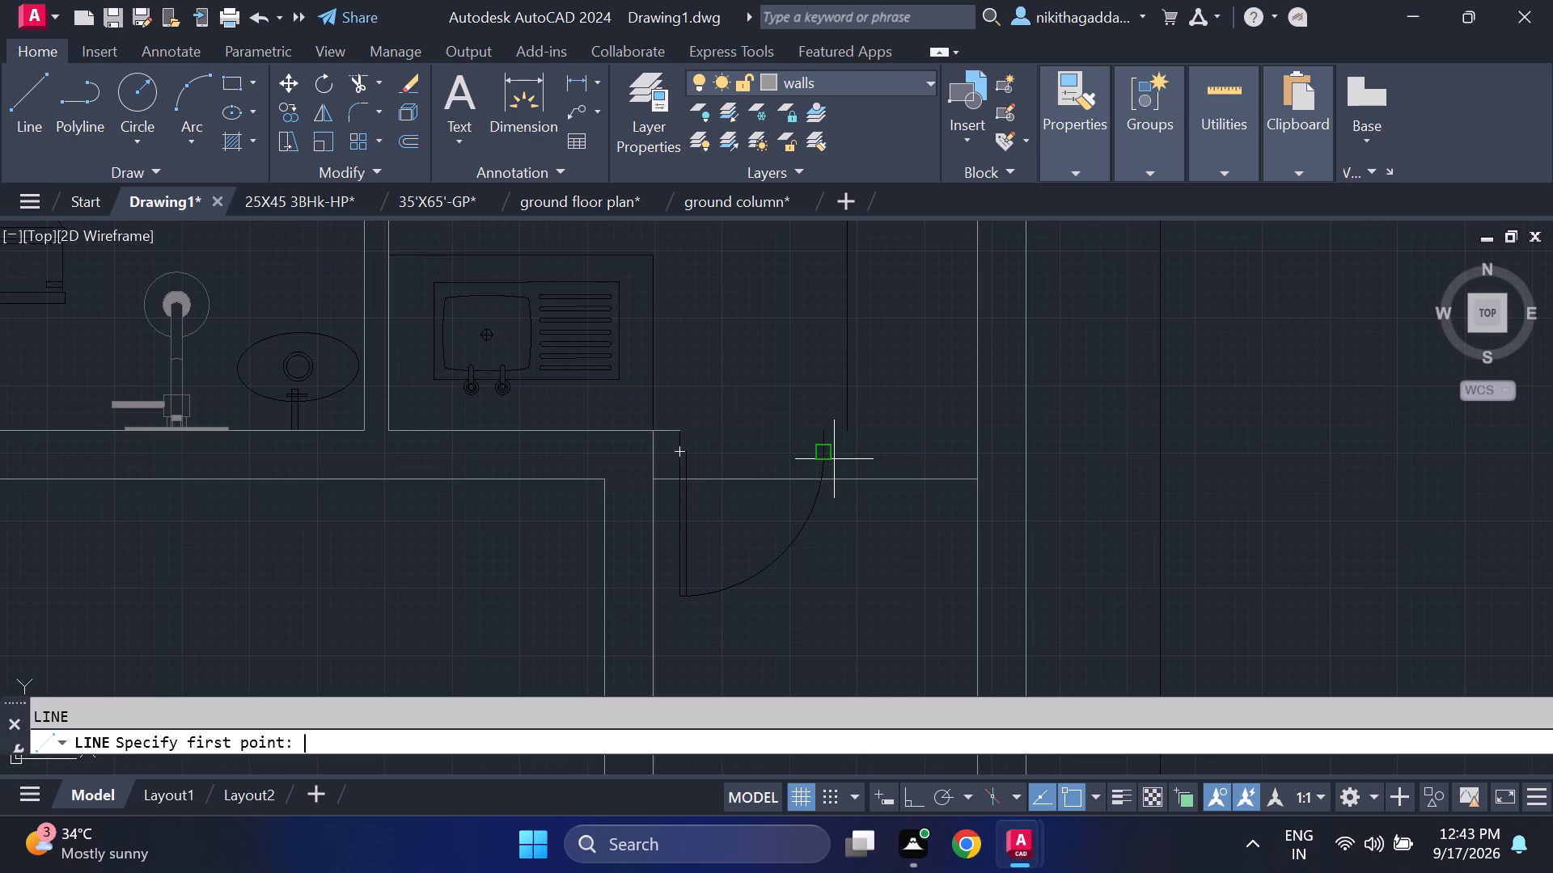
{"action": "scroll", "coordinate": [855, 491], "scroll_direction": "up", "scroll_amount": 2}
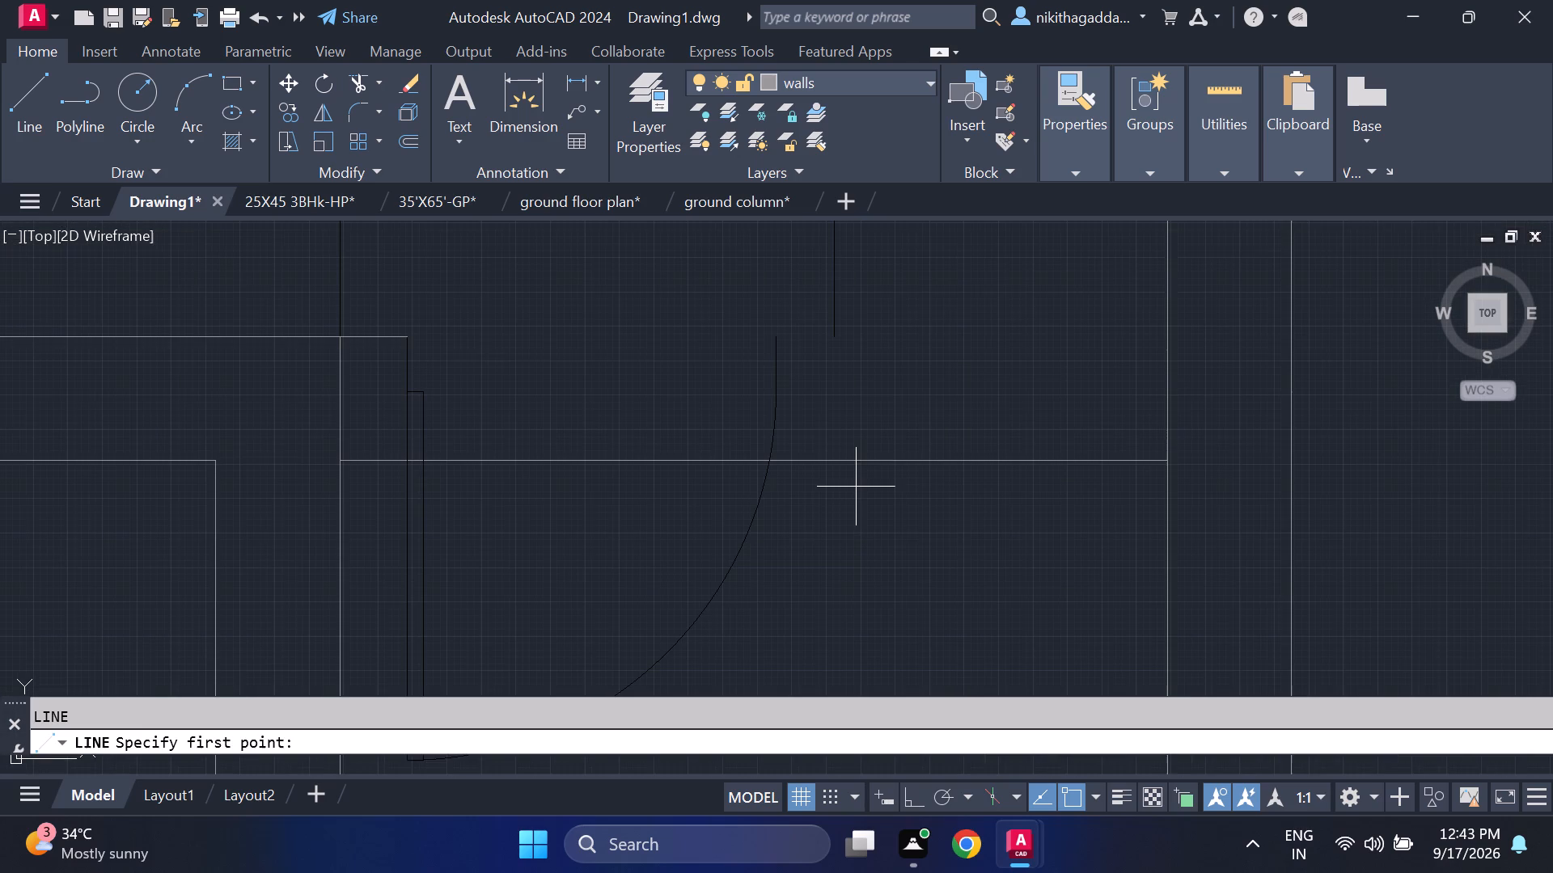
{"action": "left_click", "coordinate": [780, 338]}
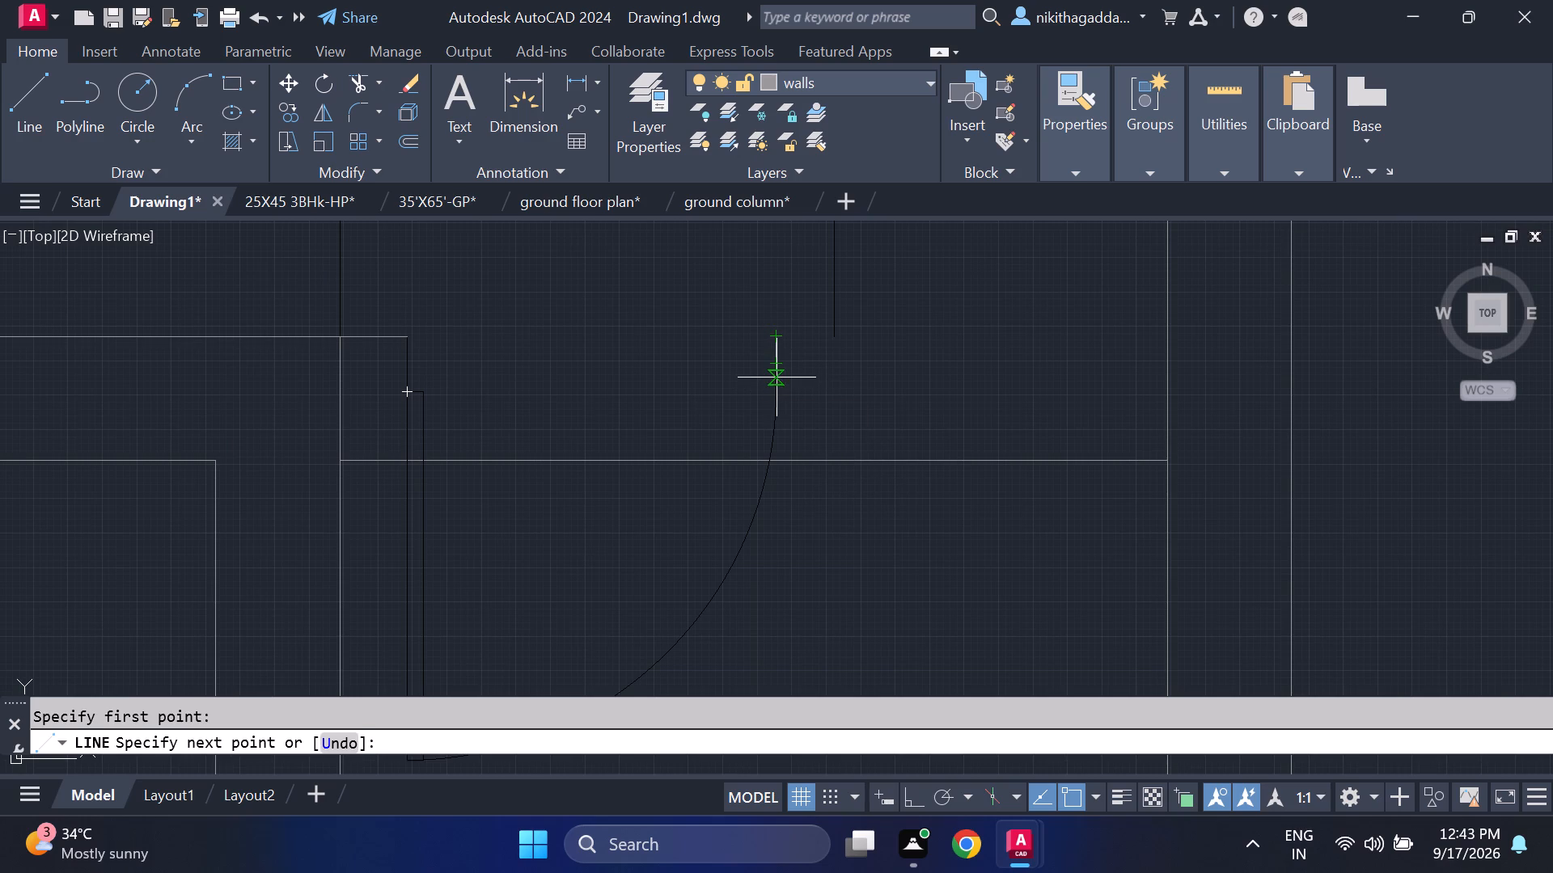
{"action": "left_click", "coordinate": [781, 394]}
{"action": "left_click", "coordinate": [1163, 388]}
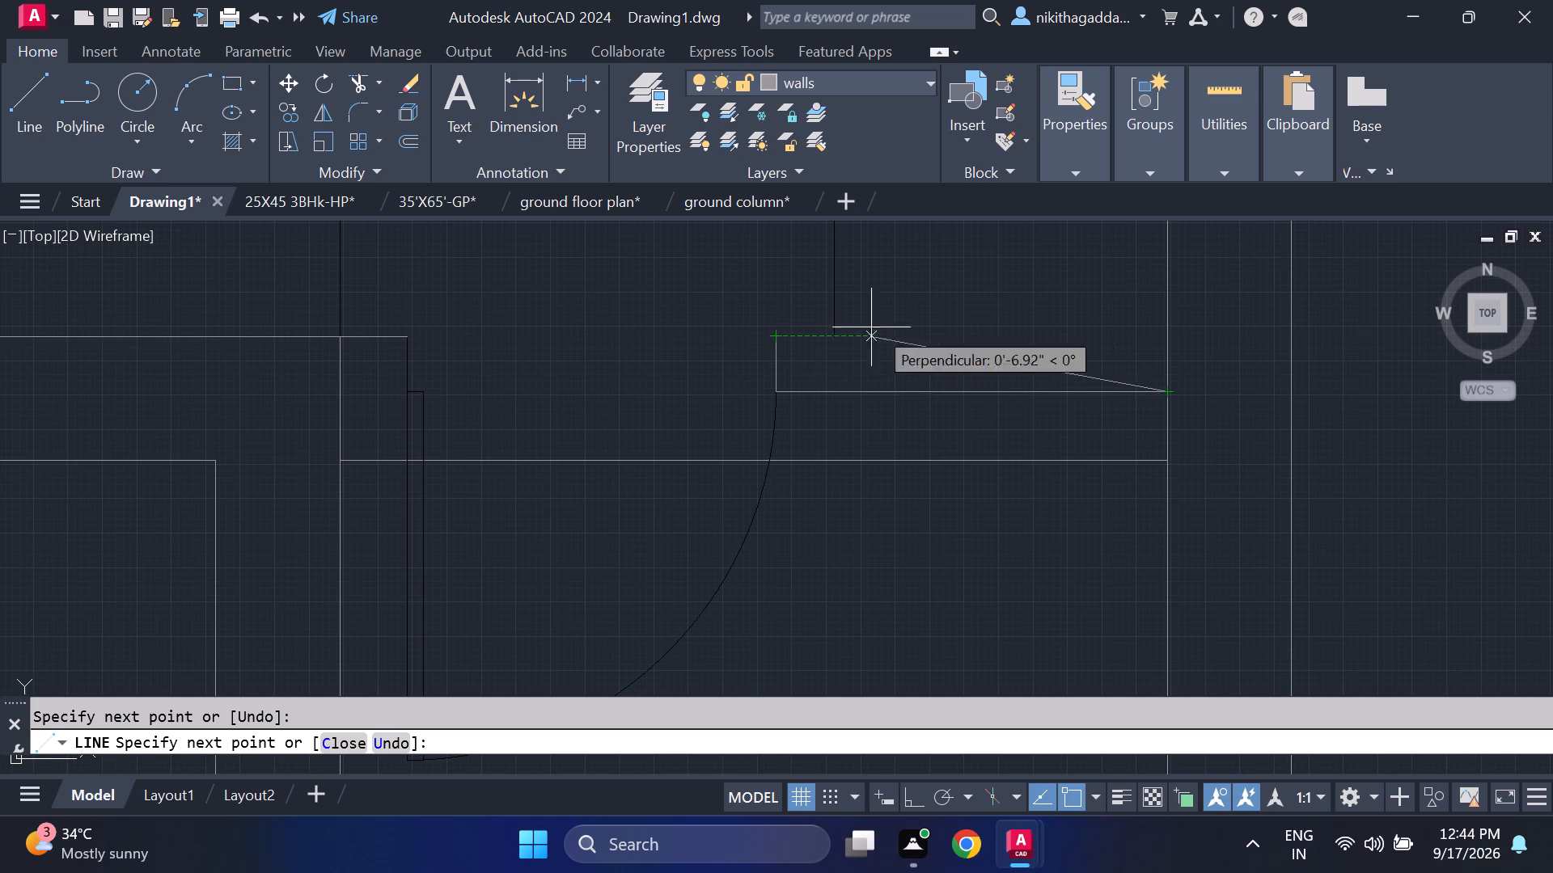
{"action": "left_click", "coordinate": [1167, 333]}
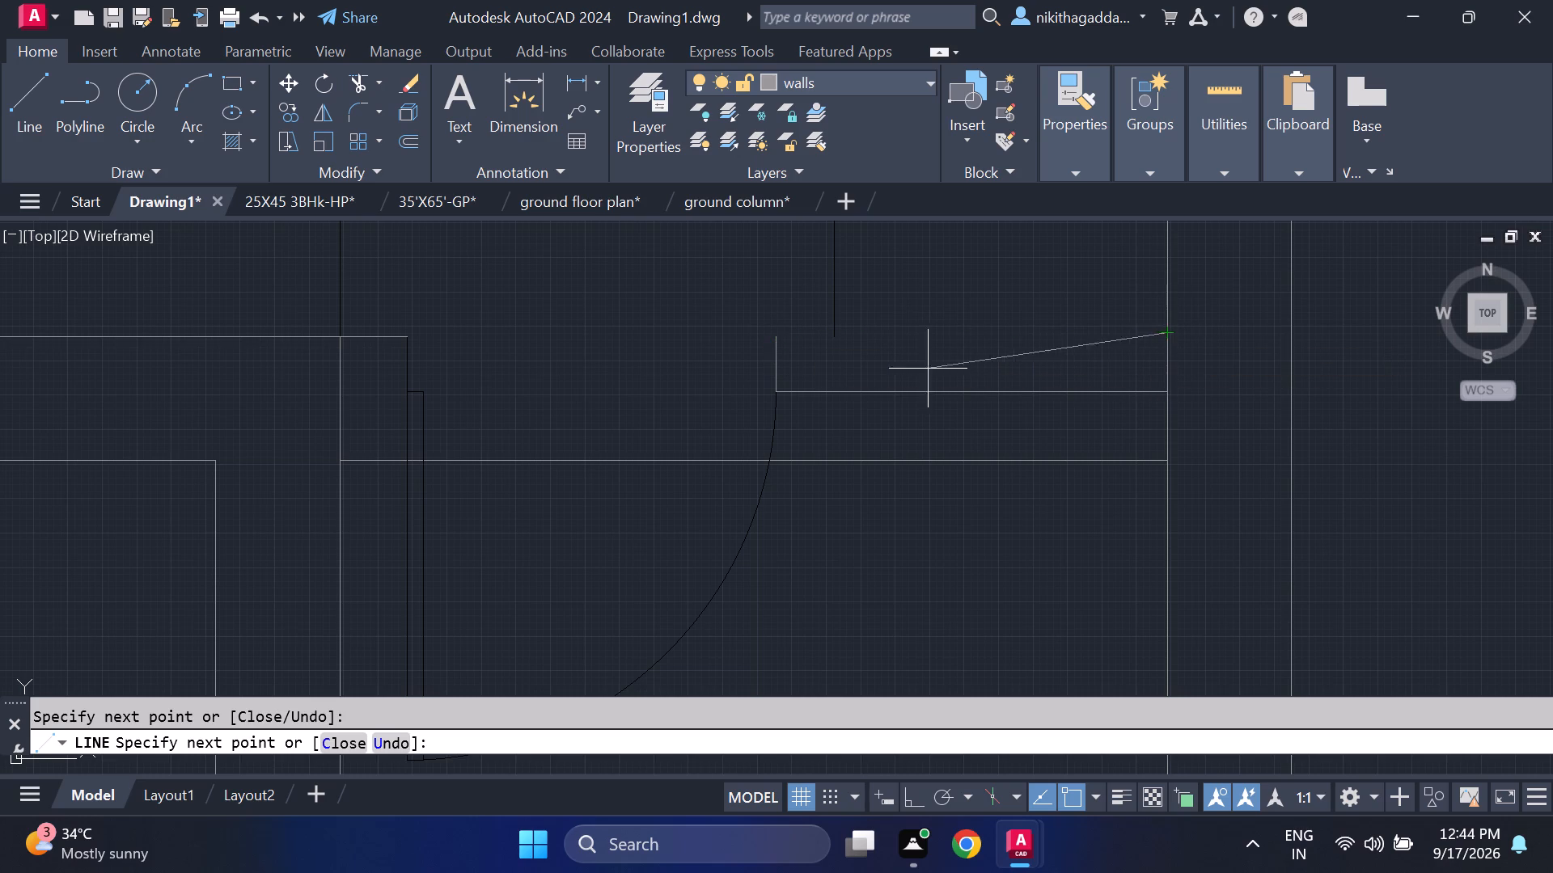
{"action": "left_click", "coordinate": [771, 336]}
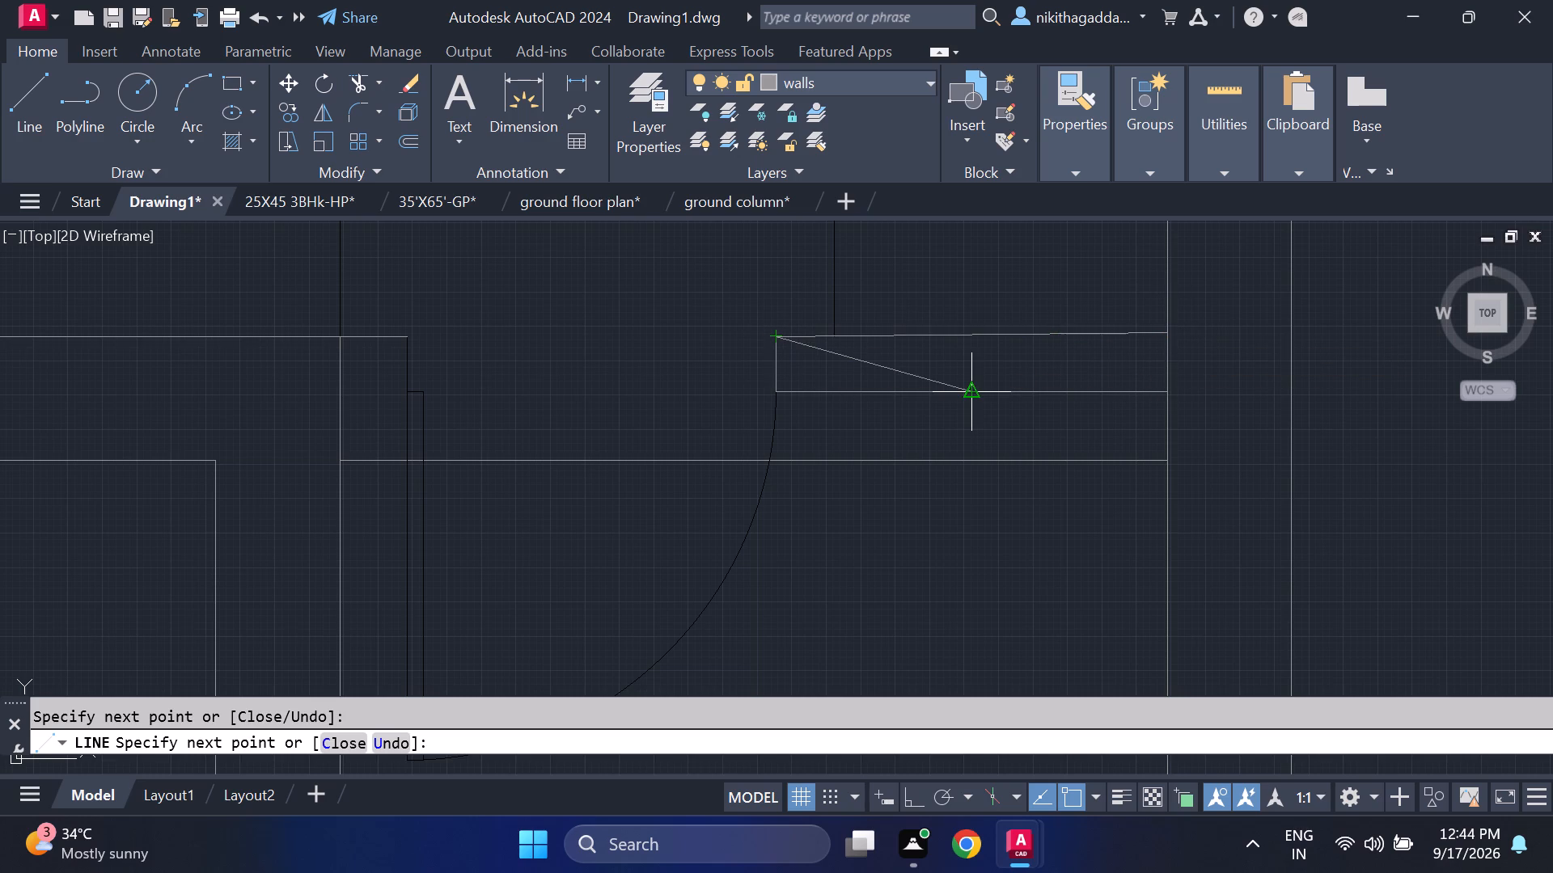
{"action": "key", "text": "ctrl+z"}
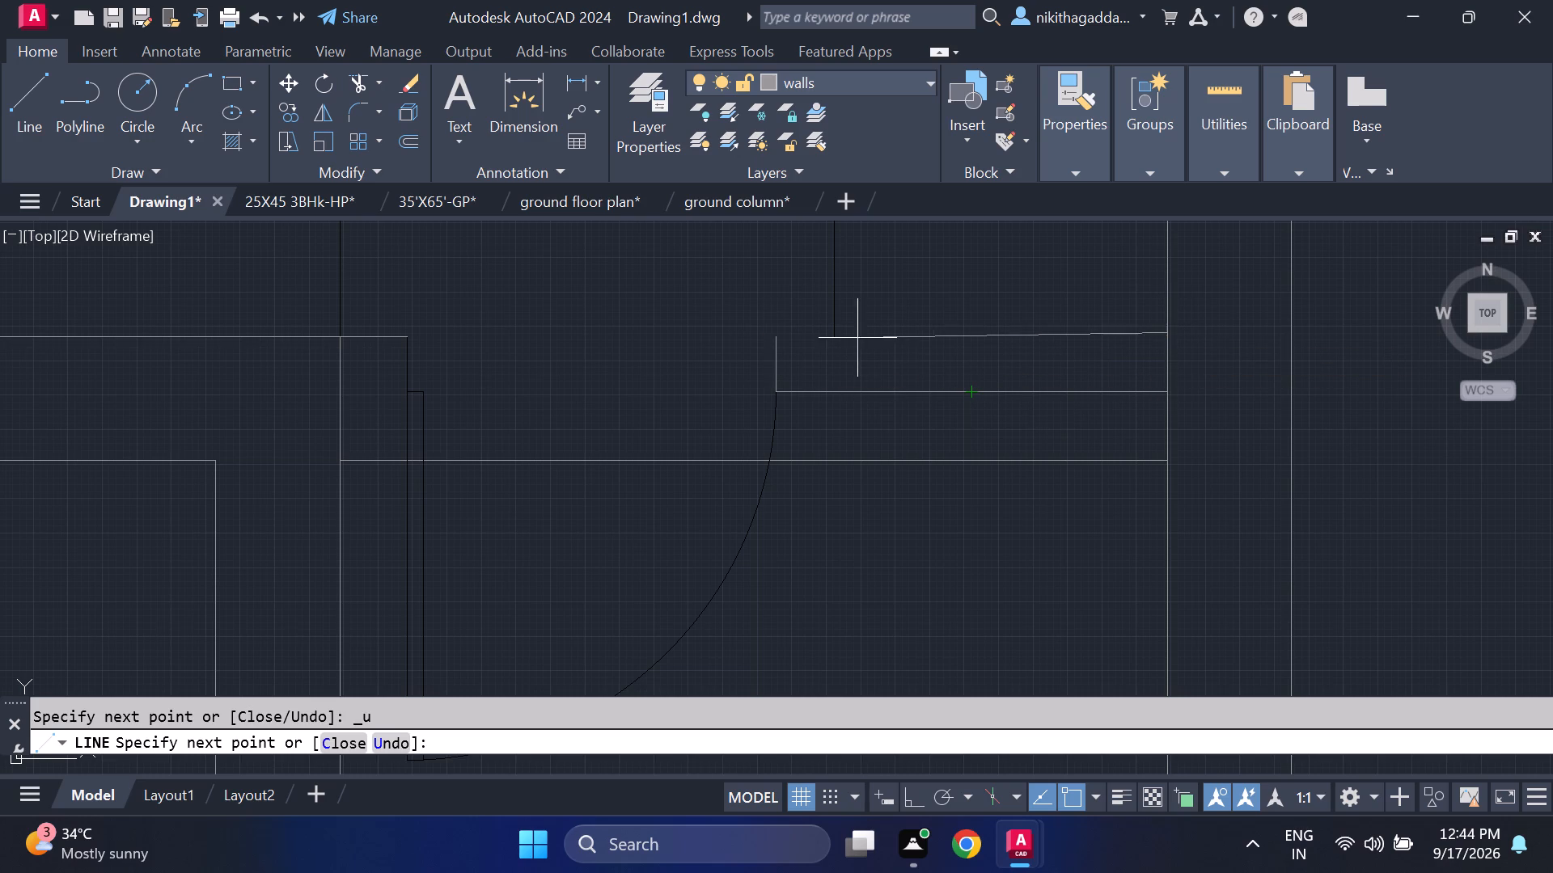
{"action": "scroll", "coordinate": [778, 331], "scroll_direction": "up", "scroll_amount": 2}
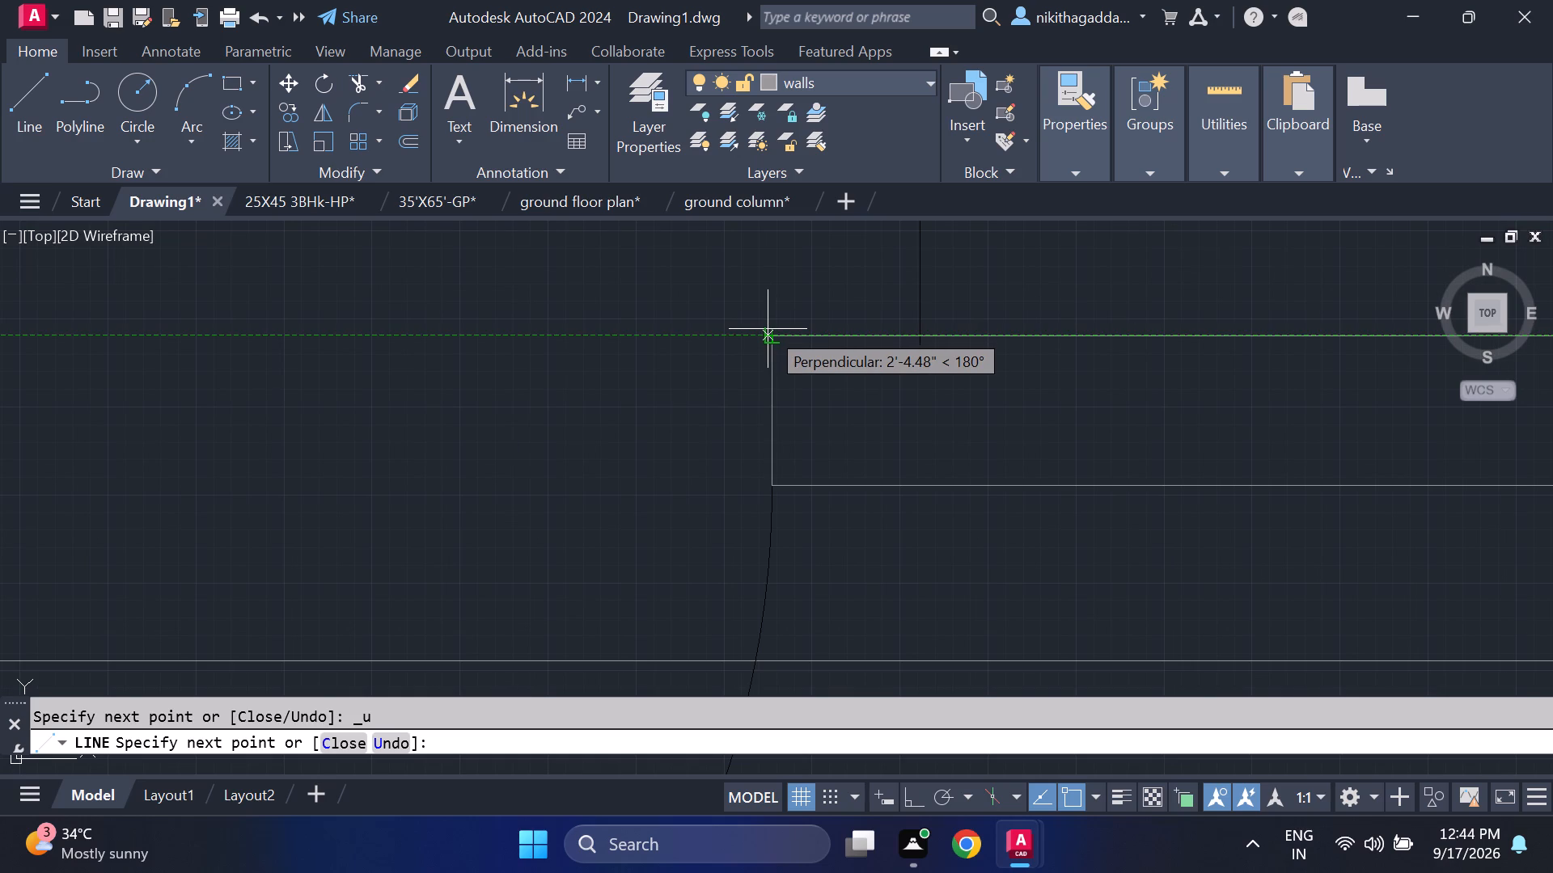
{"action": "left_click", "coordinate": [768, 329]}
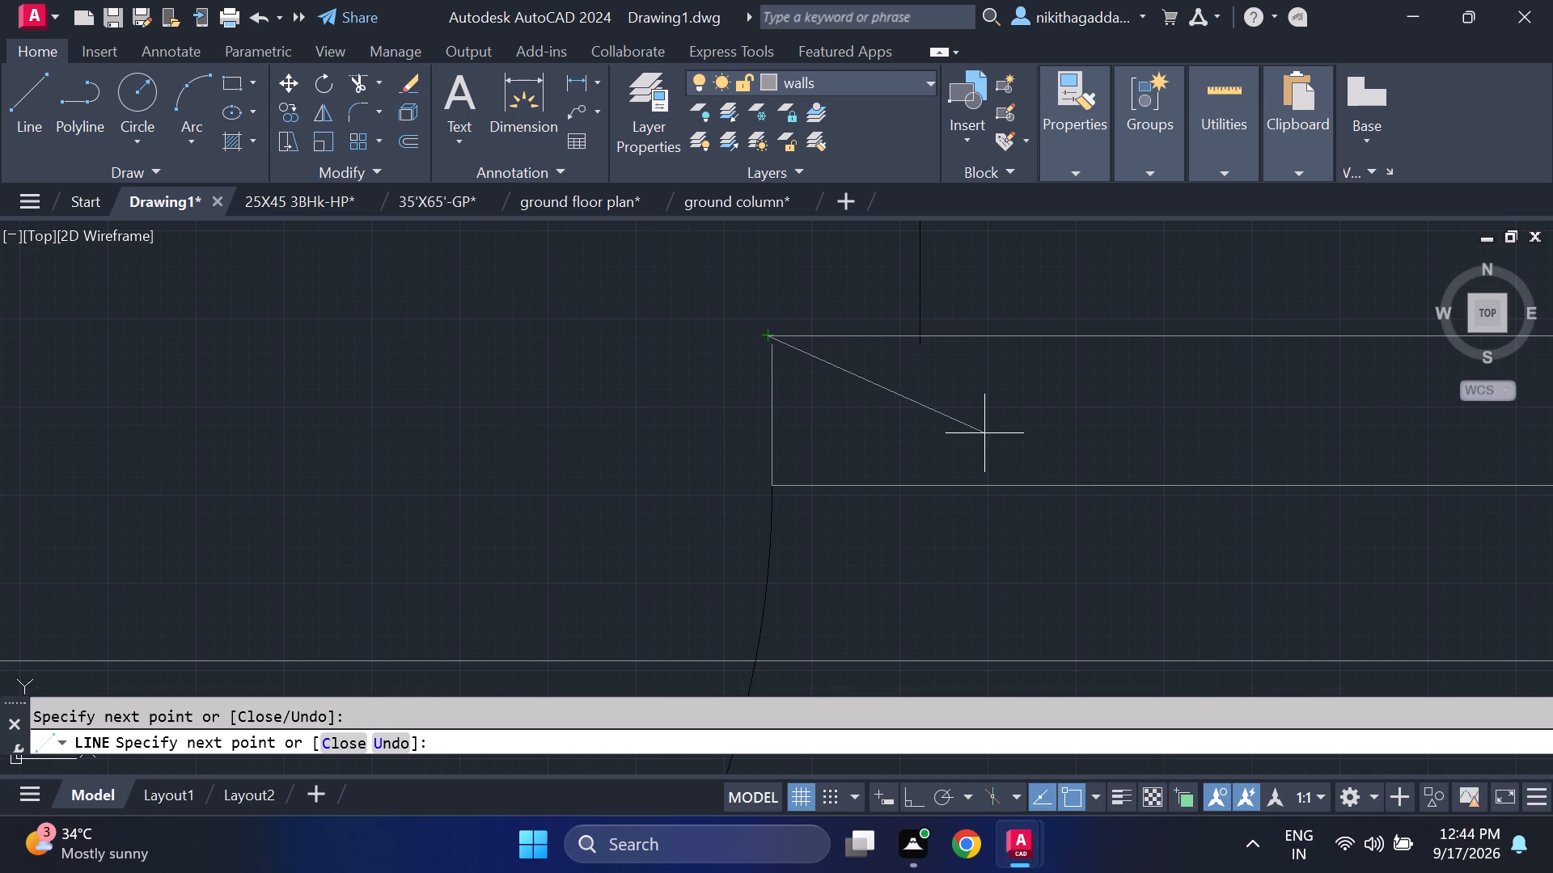
{"action": "left_click", "coordinate": [771, 351]}
{"action": "key", "text": "ctrl+z"}
{"action": "scroll", "coordinate": [779, 335], "scroll_direction": "up", "scroll_amount": 3}
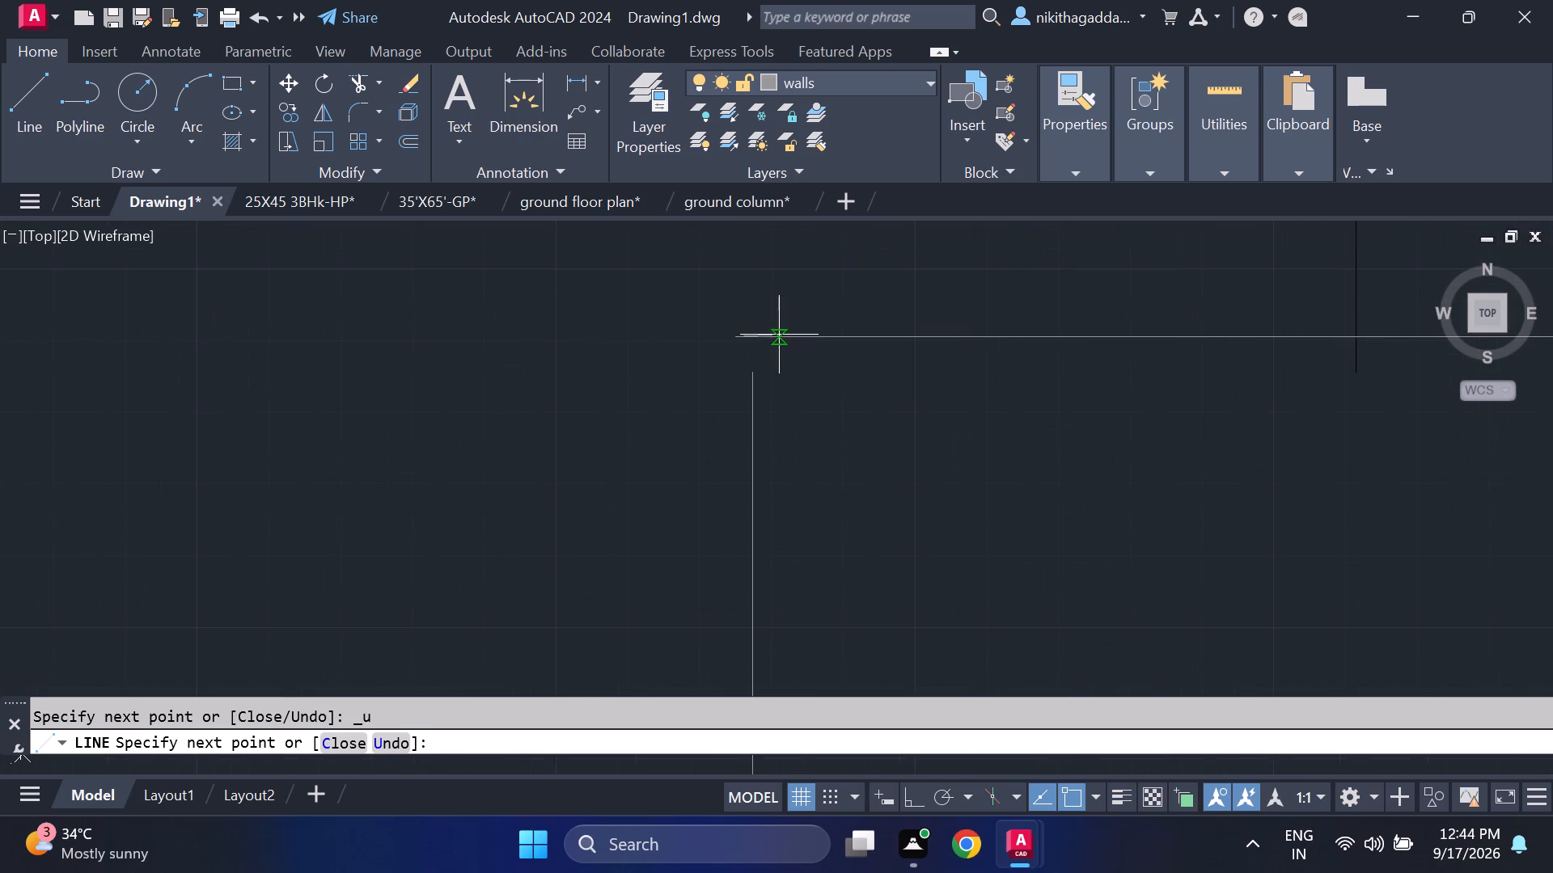
{"action": "key", "text": "Escape"}
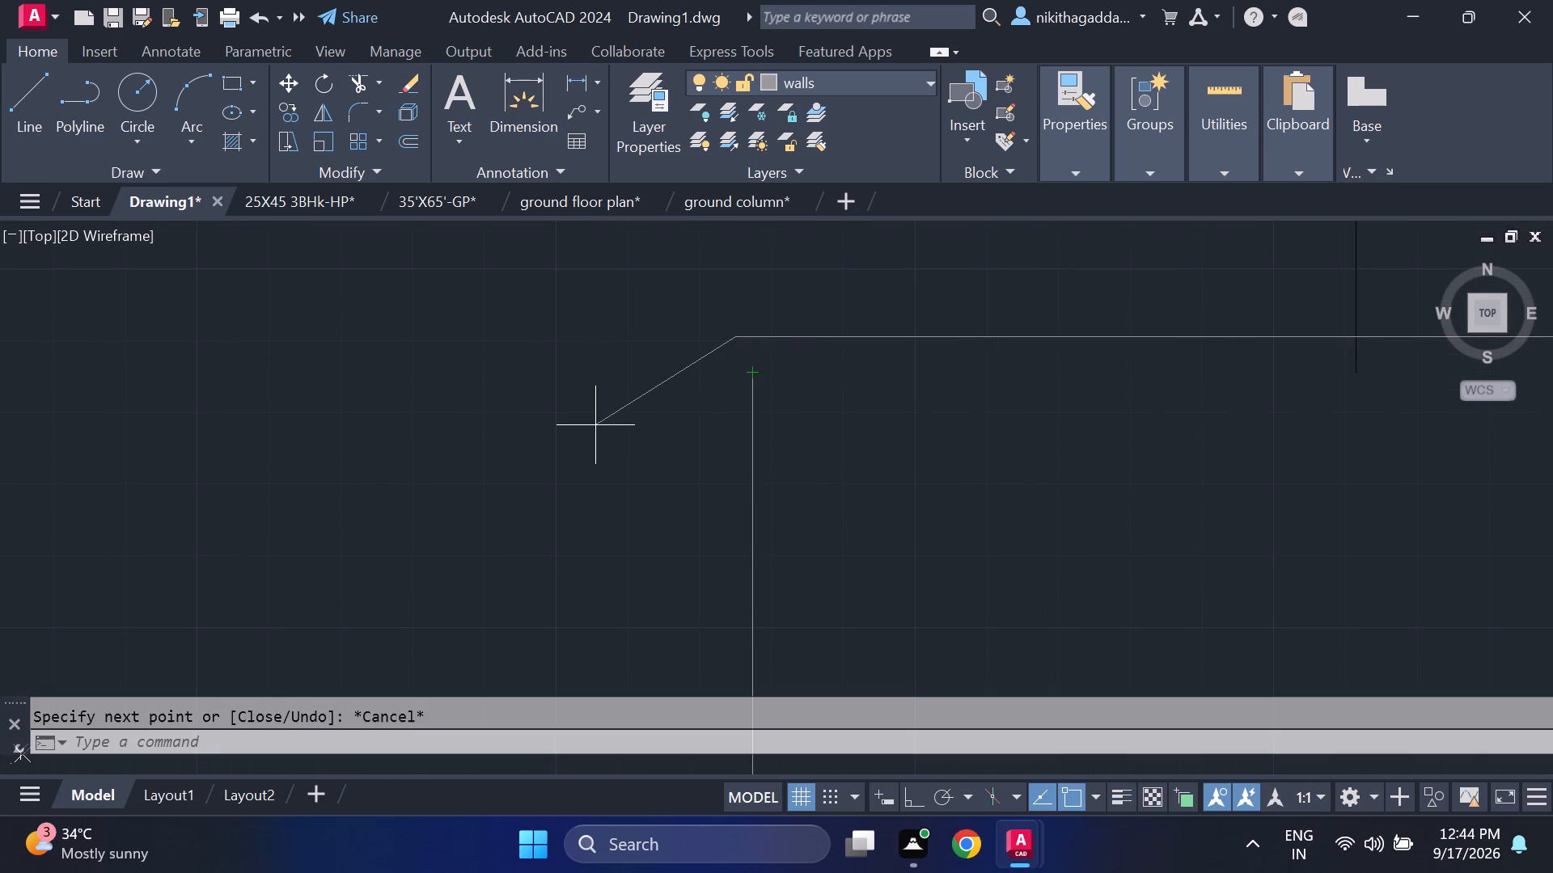
Extend the wall stub's short vertical end line up to its upper horizontal line.
{"action": "type", "text": "ex"}
{"action": "key", "text": "Return"}
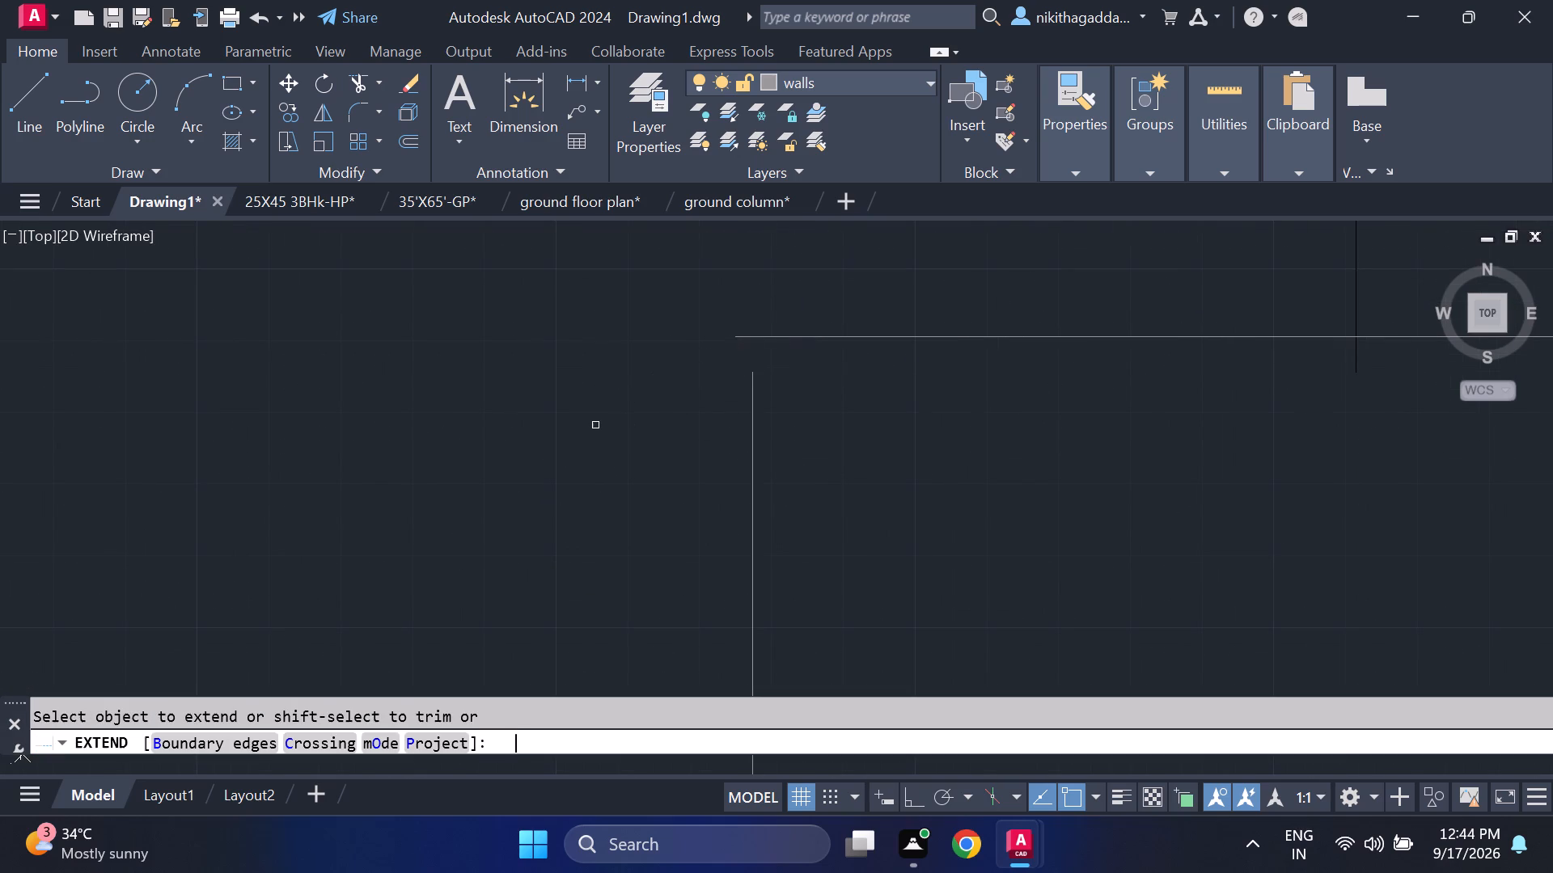
{"action": "left_click", "coordinate": [751, 422]}
{"action": "scroll", "coordinate": [884, 469], "scroll_direction": "down", "scroll_amount": 4}
{"action": "scroll", "coordinate": [1003, 554], "scroll_direction": "down", "scroll_amount": 2}
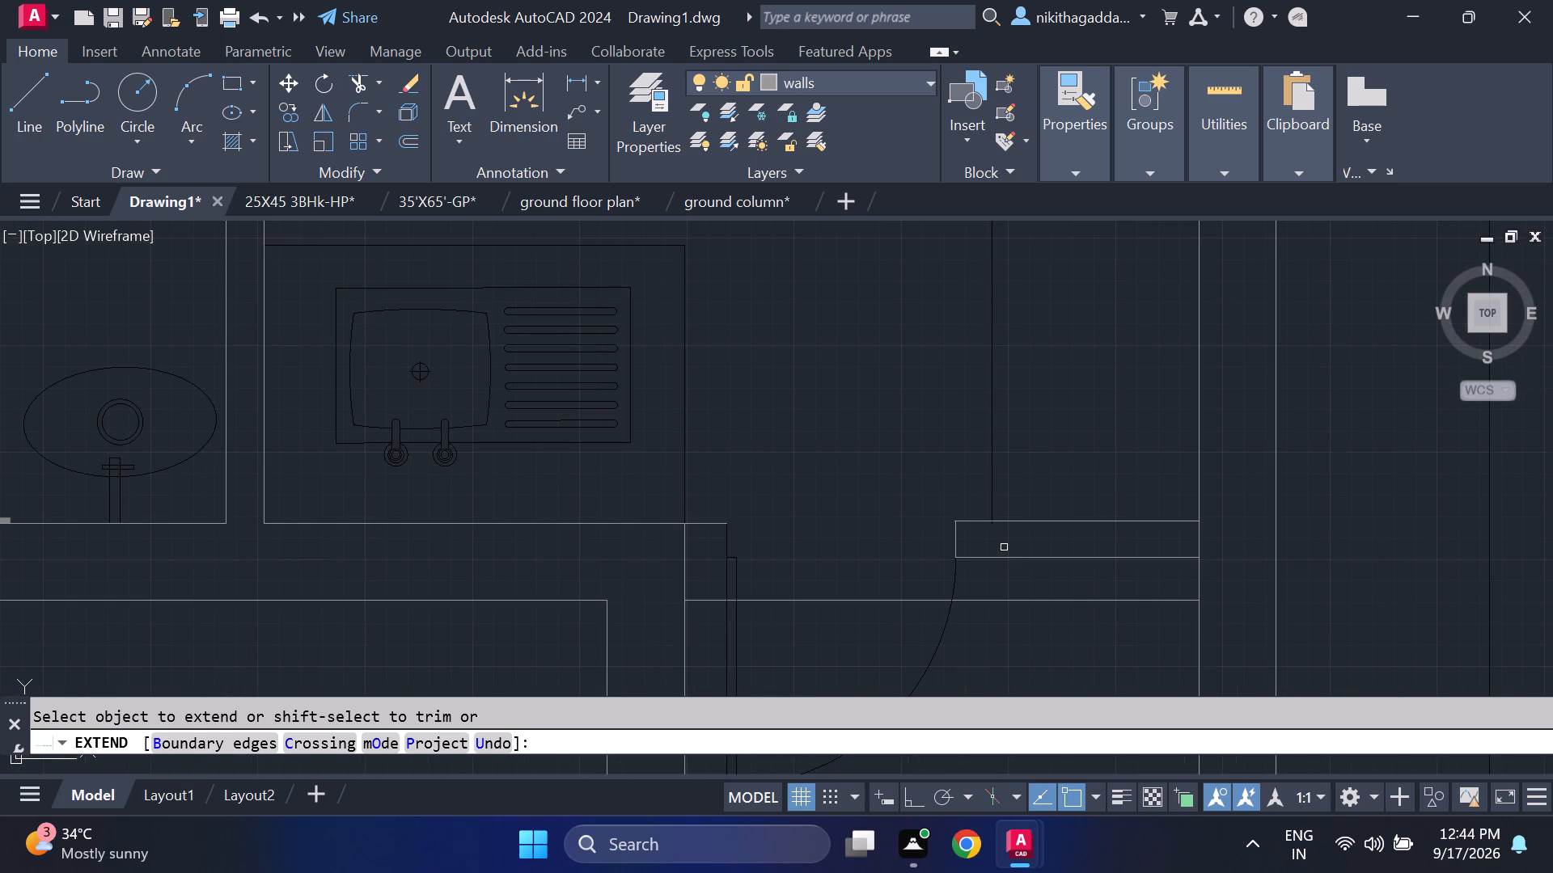
{"action": "key", "text": "Escape"}
Trim the upper horizontal line's tiny overhang past the wall stub's door-side end.
{"action": "type", "text": "tr"}
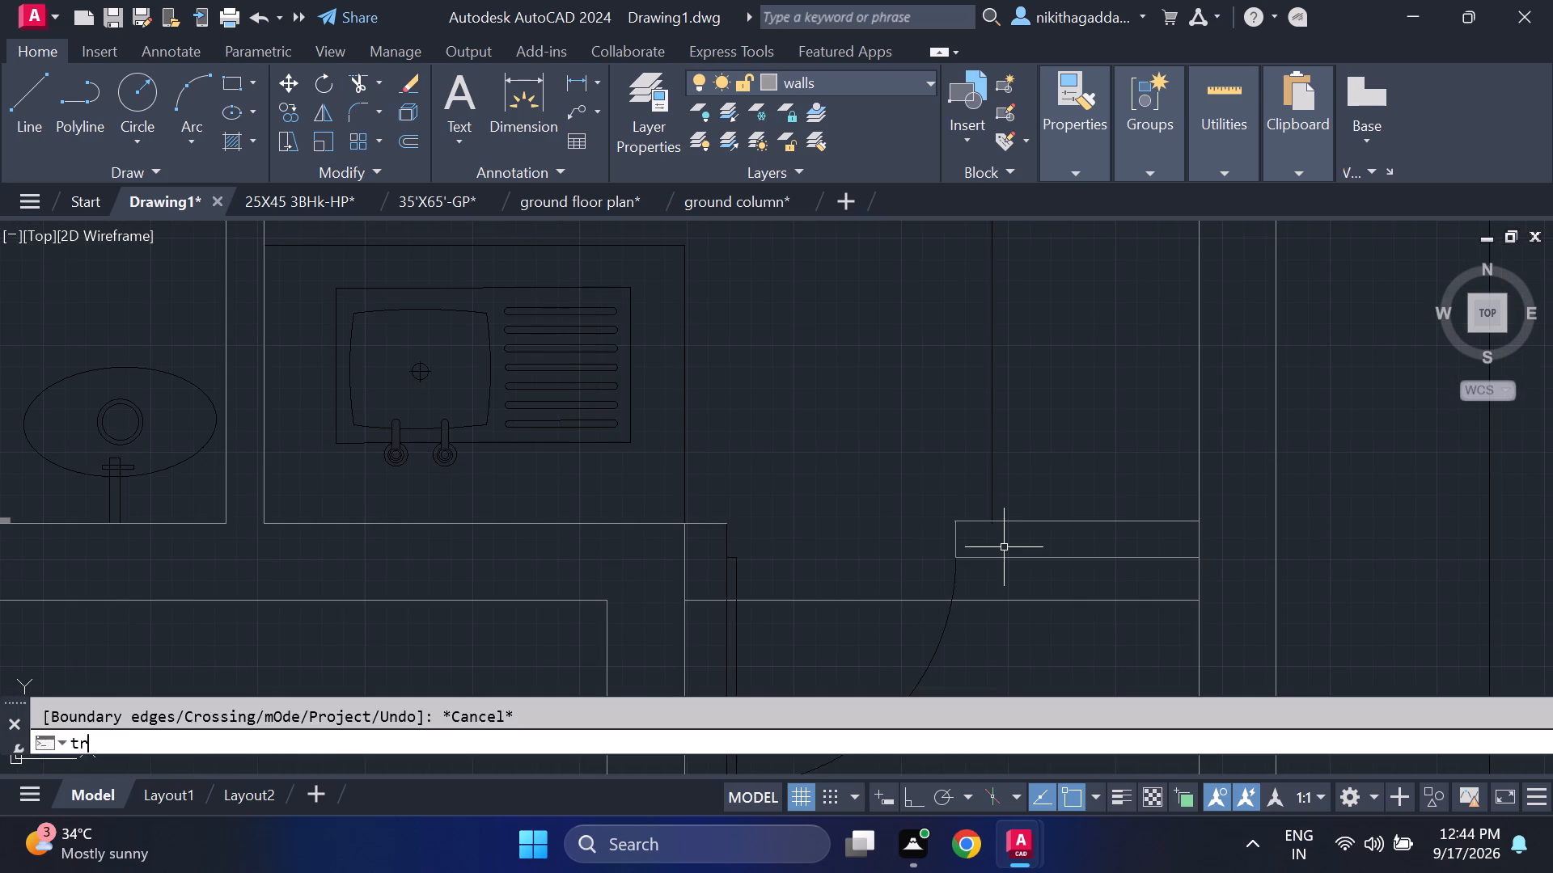
{"action": "key", "text": "Return"}
{"action": "scroll", "coordinate": [916, 520], "scroll_direction": "up", "scroll_amount": 2}
{"action": "scroll", "coordinate": [1005, 528], "scroll_direction": "up", "scroll_amount": 2}
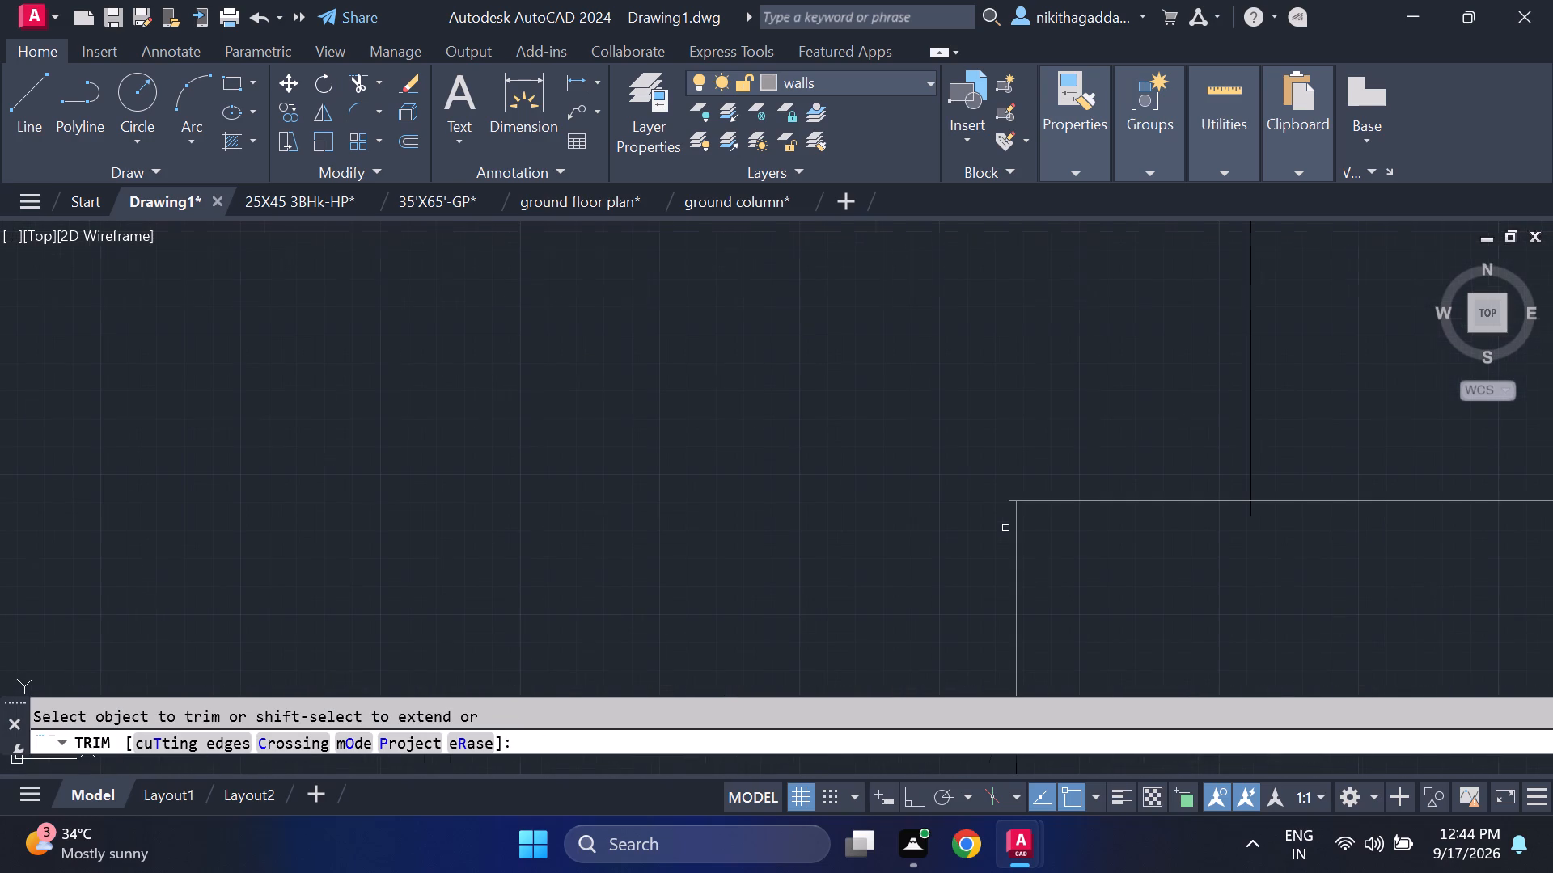
{"action": "left_click", "coordinate": [1009, 502]}
{"action": "scroll", "coordinate": [1006, 575], "scroll_direction": "down", "scroll_amount": 2}
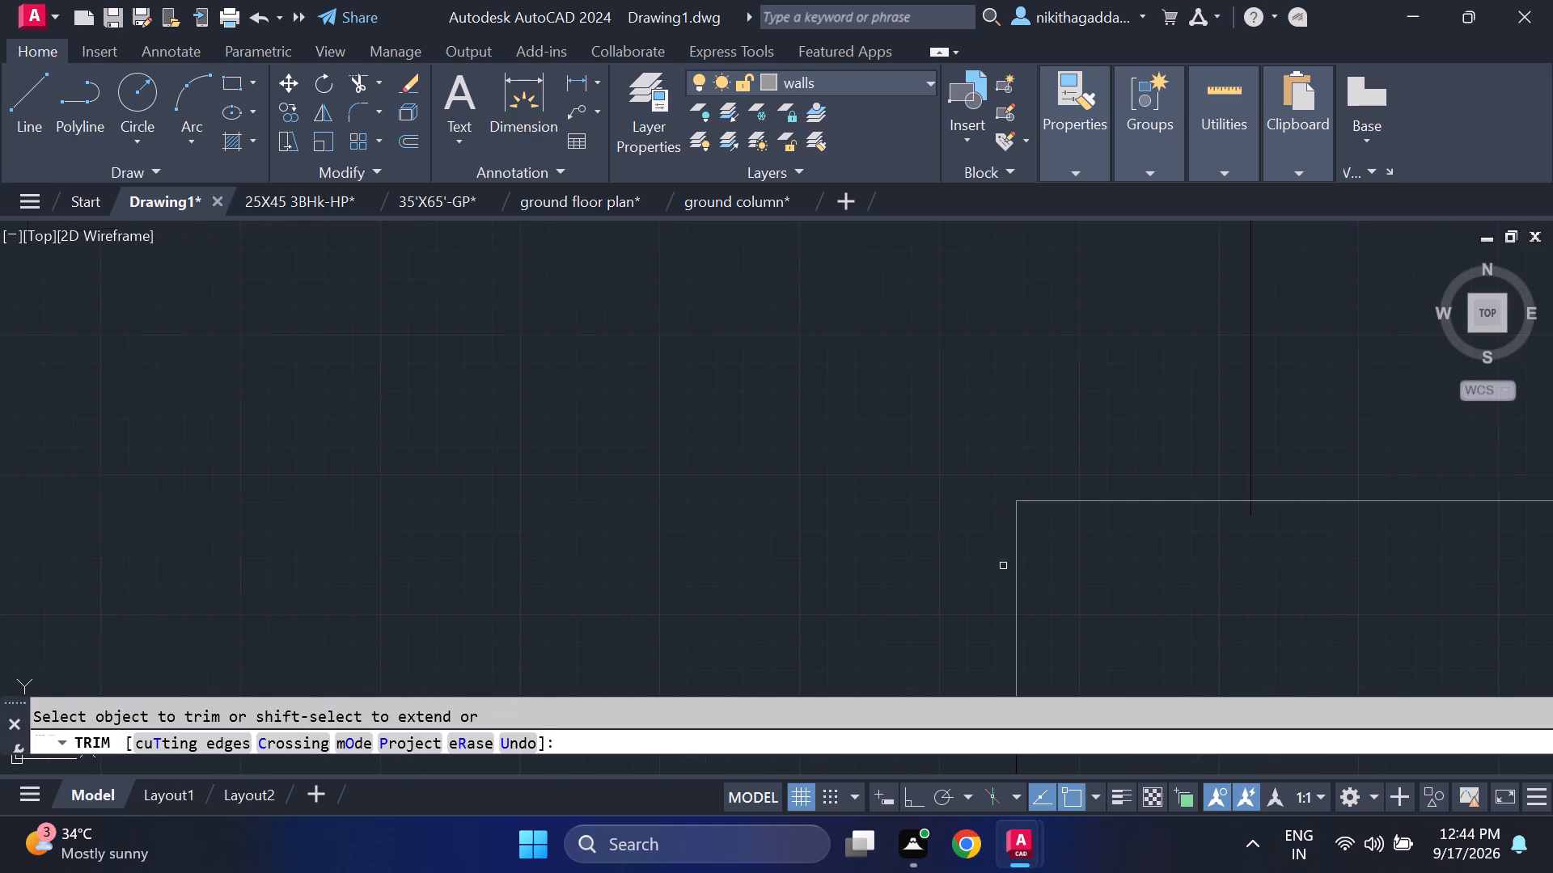
{"action": "scroll", "coordinate": [1018, 589], "scroll_direction": "down", "scroll_amount": 2}
{"action": "scroll", "coordinate": [1092, 618], "scroll_direction": "down", "scroll_amount": 2}
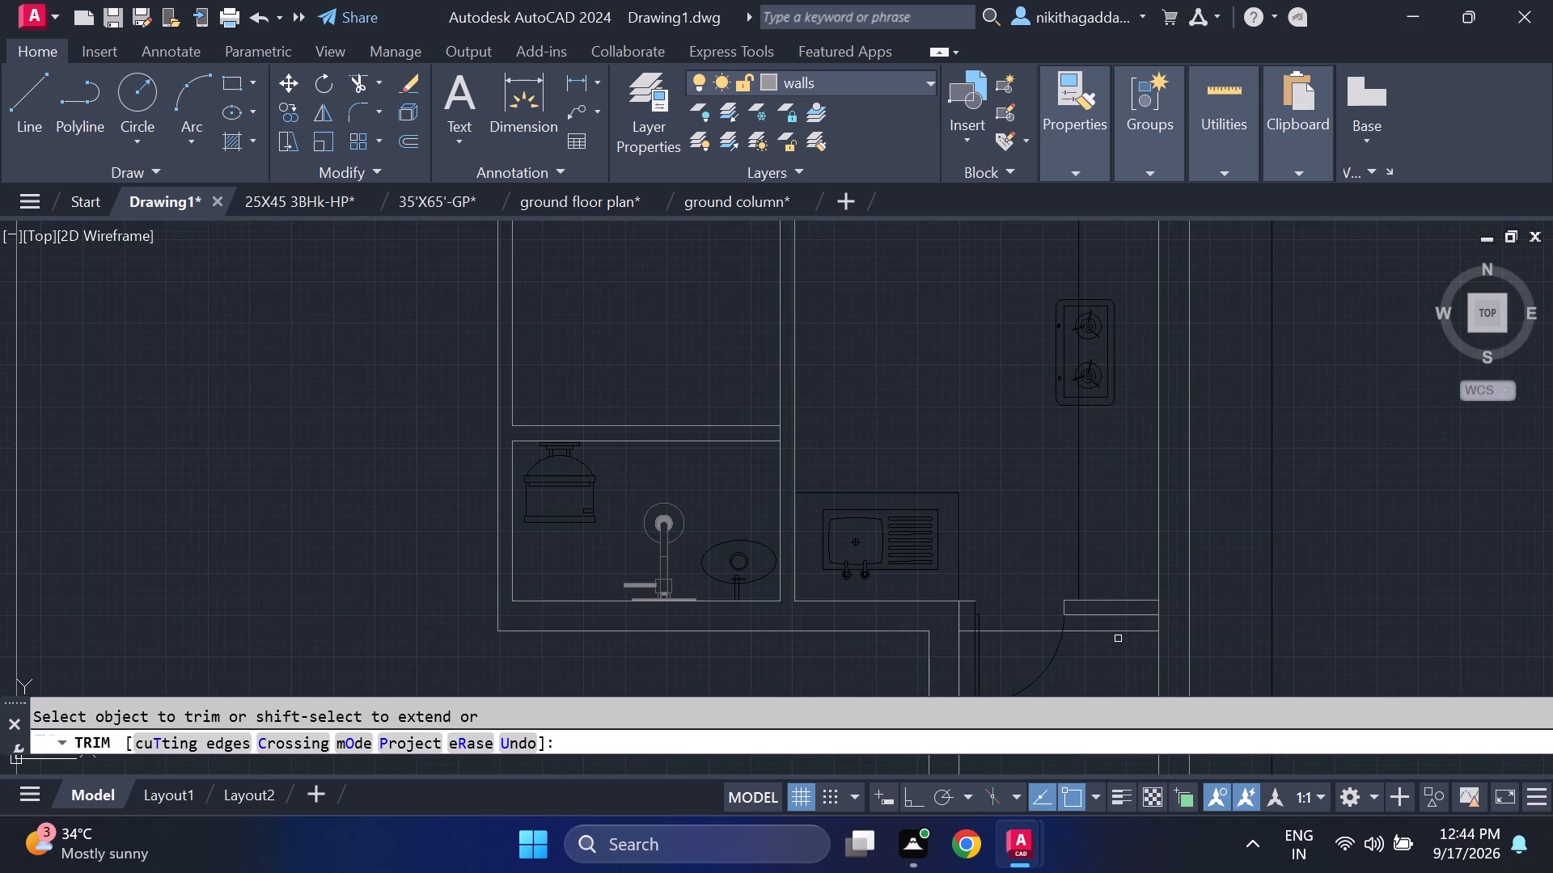
{"action": "key", "text": "Escape"}
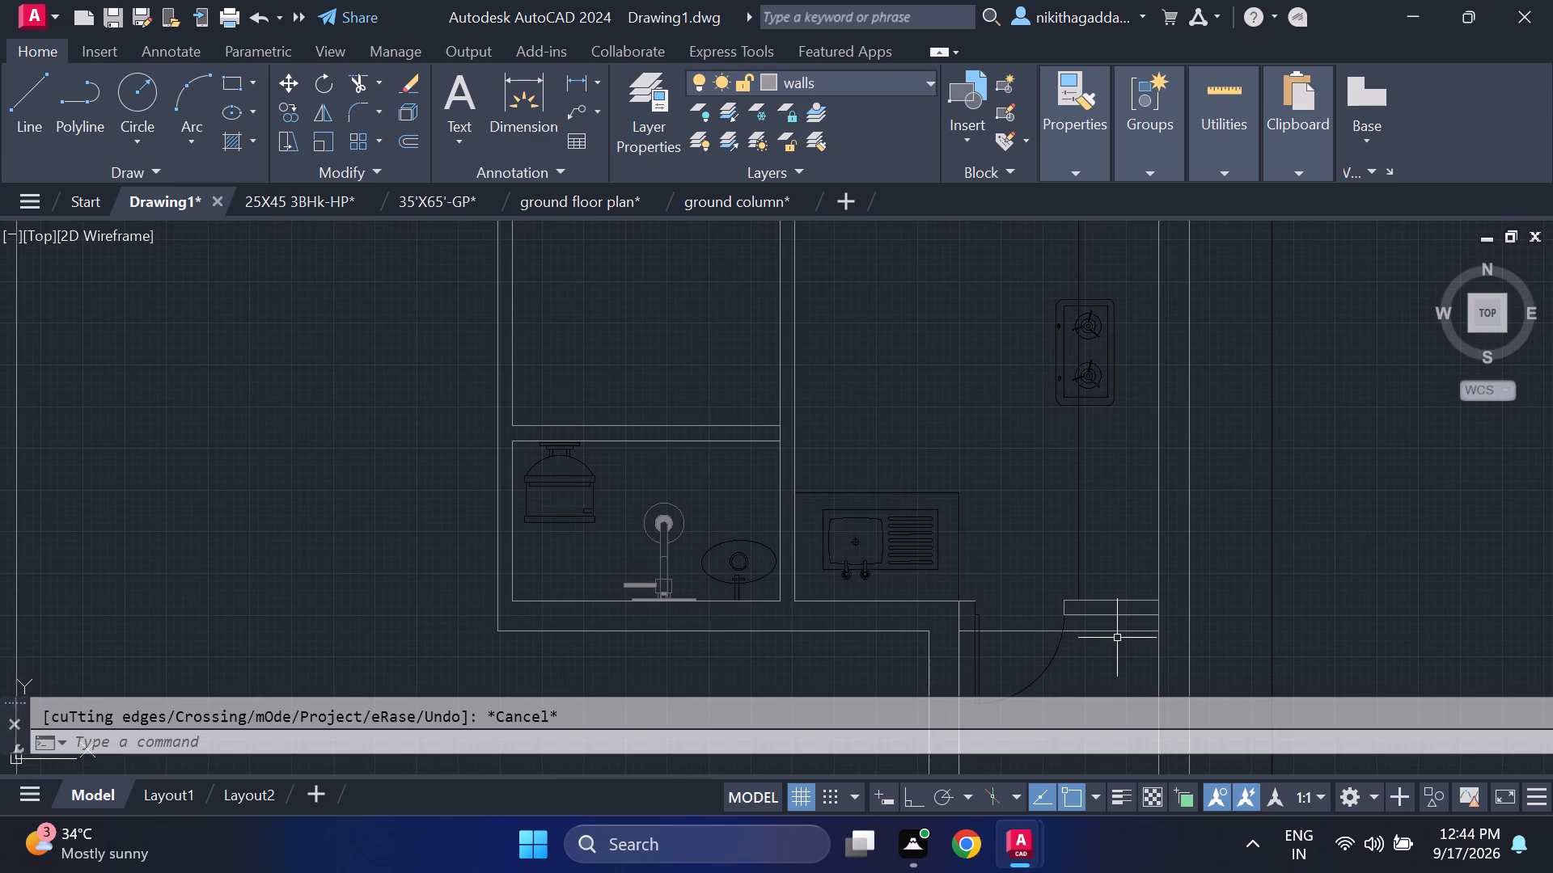
Draw a short vertical line closing the wall stub's door-side end, from its middle line down to the lower wall line.
{"action": "key", "text": "l"}
{"action": "key", "text": "Return"}
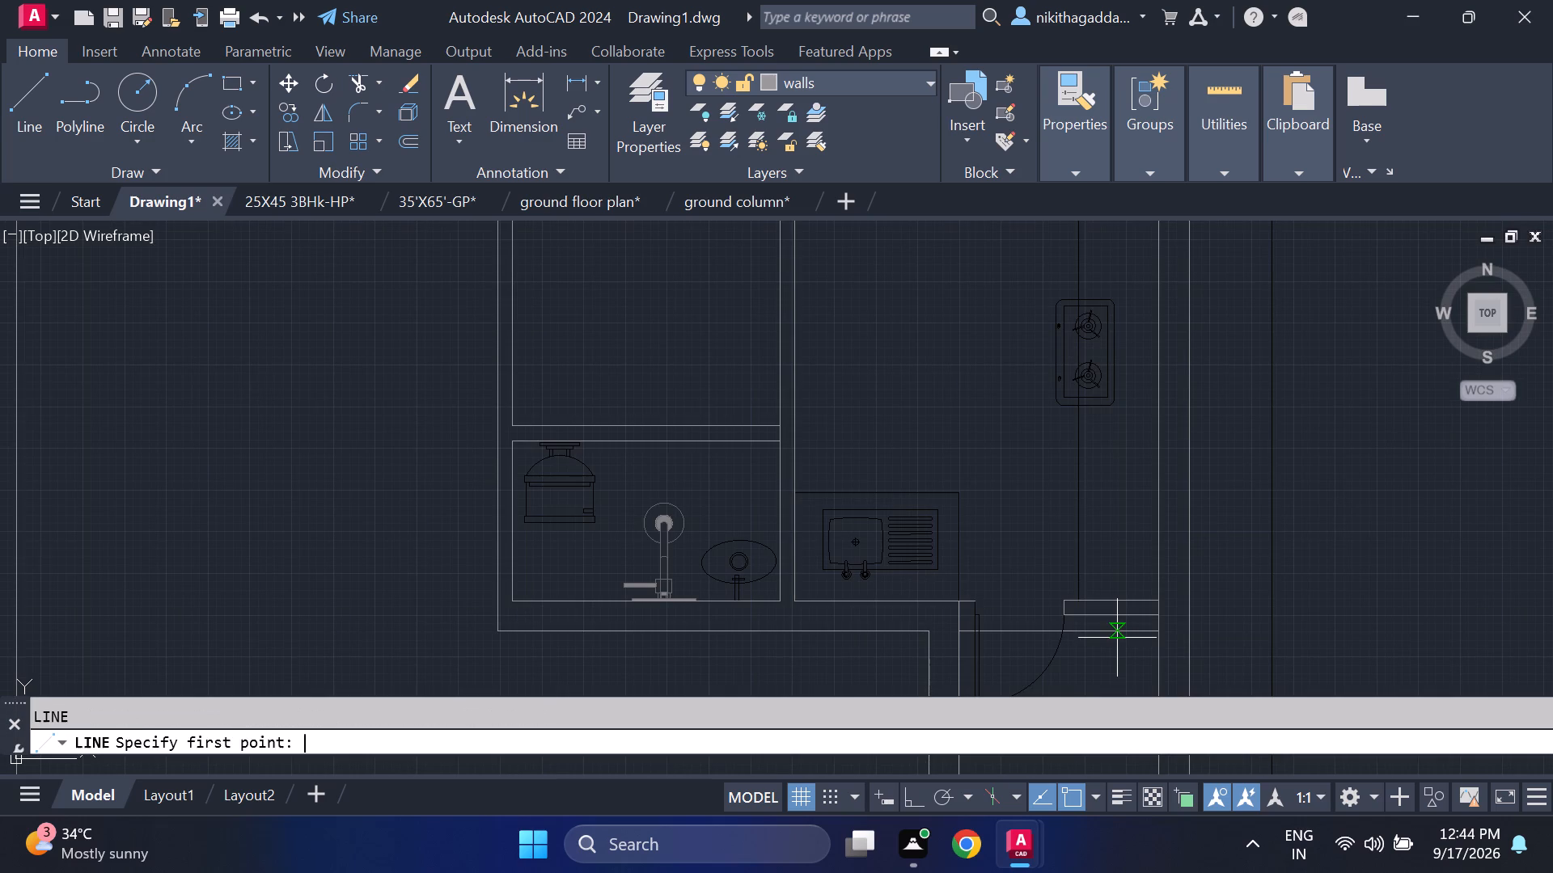
{"action": "scroll", "coordinate": [1079, 624], "scroll_direction": "up", "scroll_amount": 4}
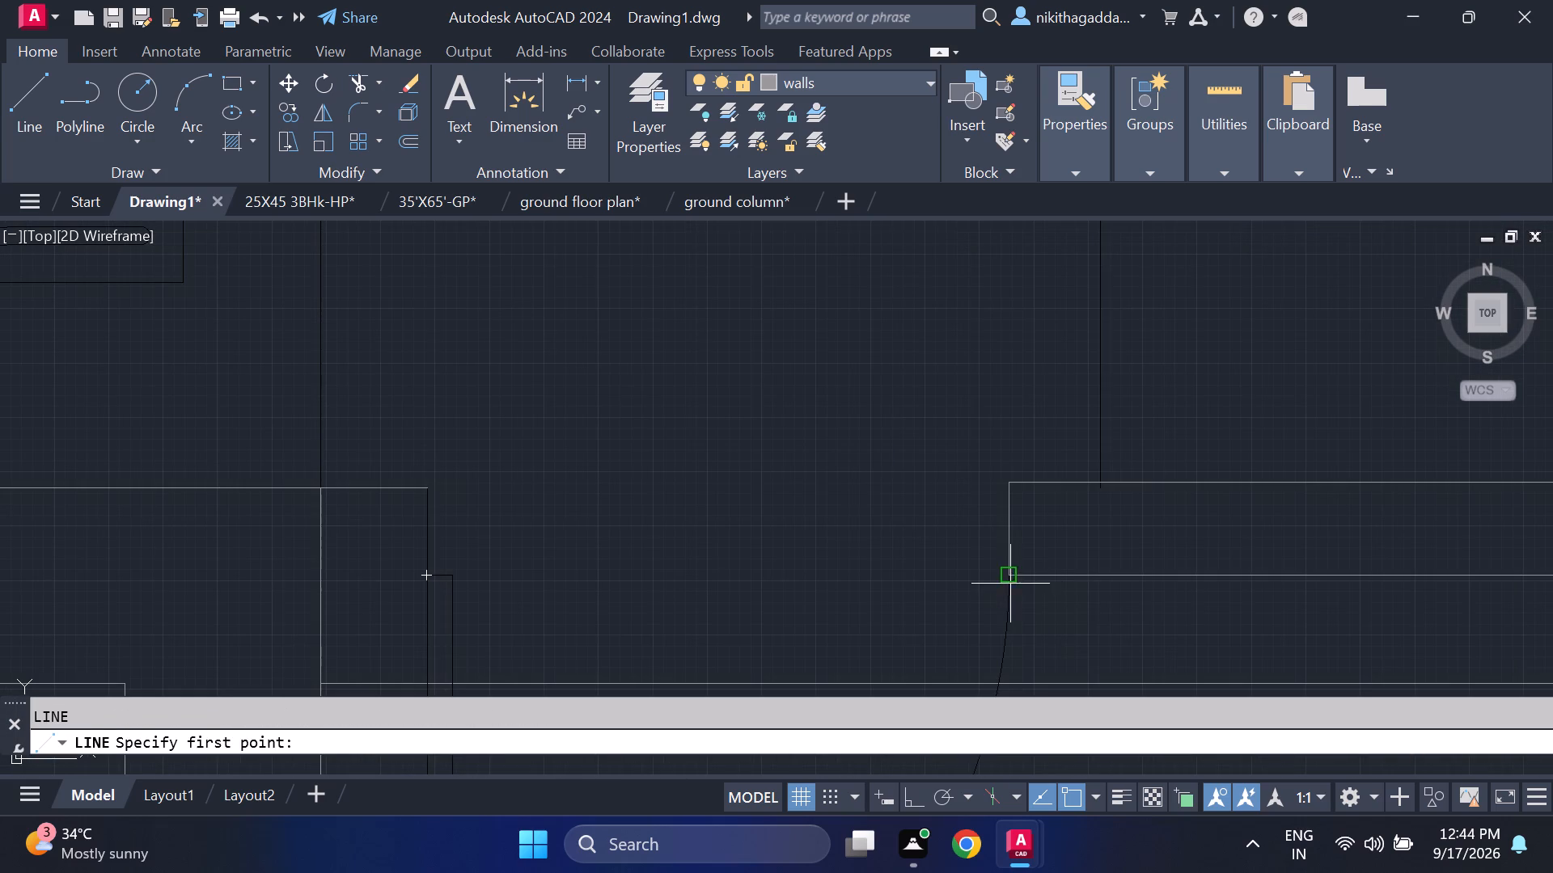
{"action": "left_click", "coordinate": [1010, 582]}
{"action": "left_click", "coordinate": [1009, 689]}
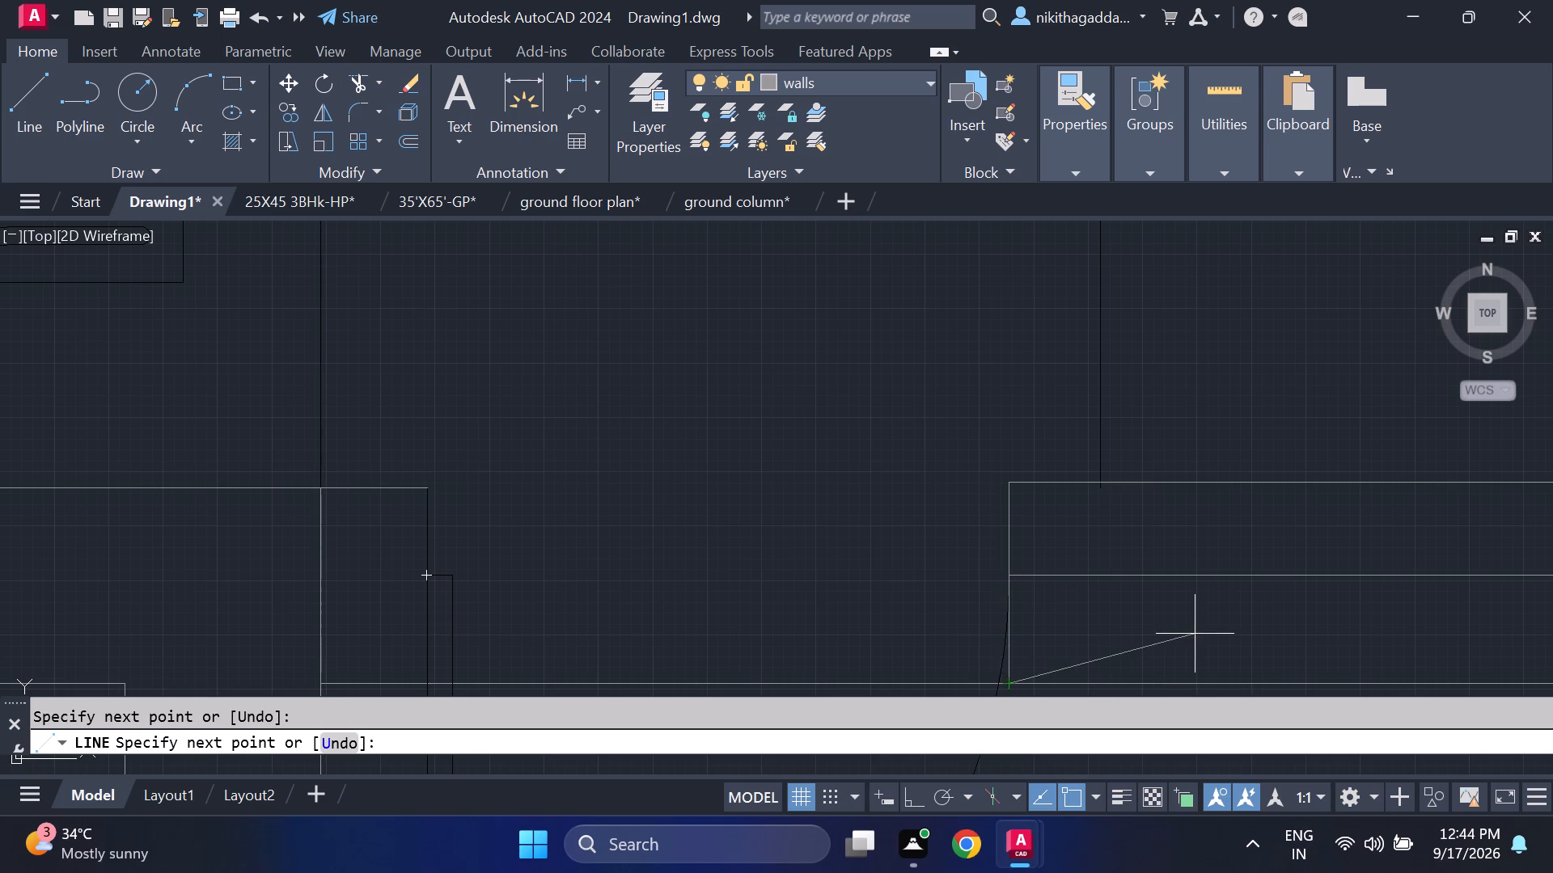
{"action": "scroll", "coordinate": [1195, 631], "scroll_direction": "down", "scroll_amount": 1}
{"action": "key", "text": "Escape"}
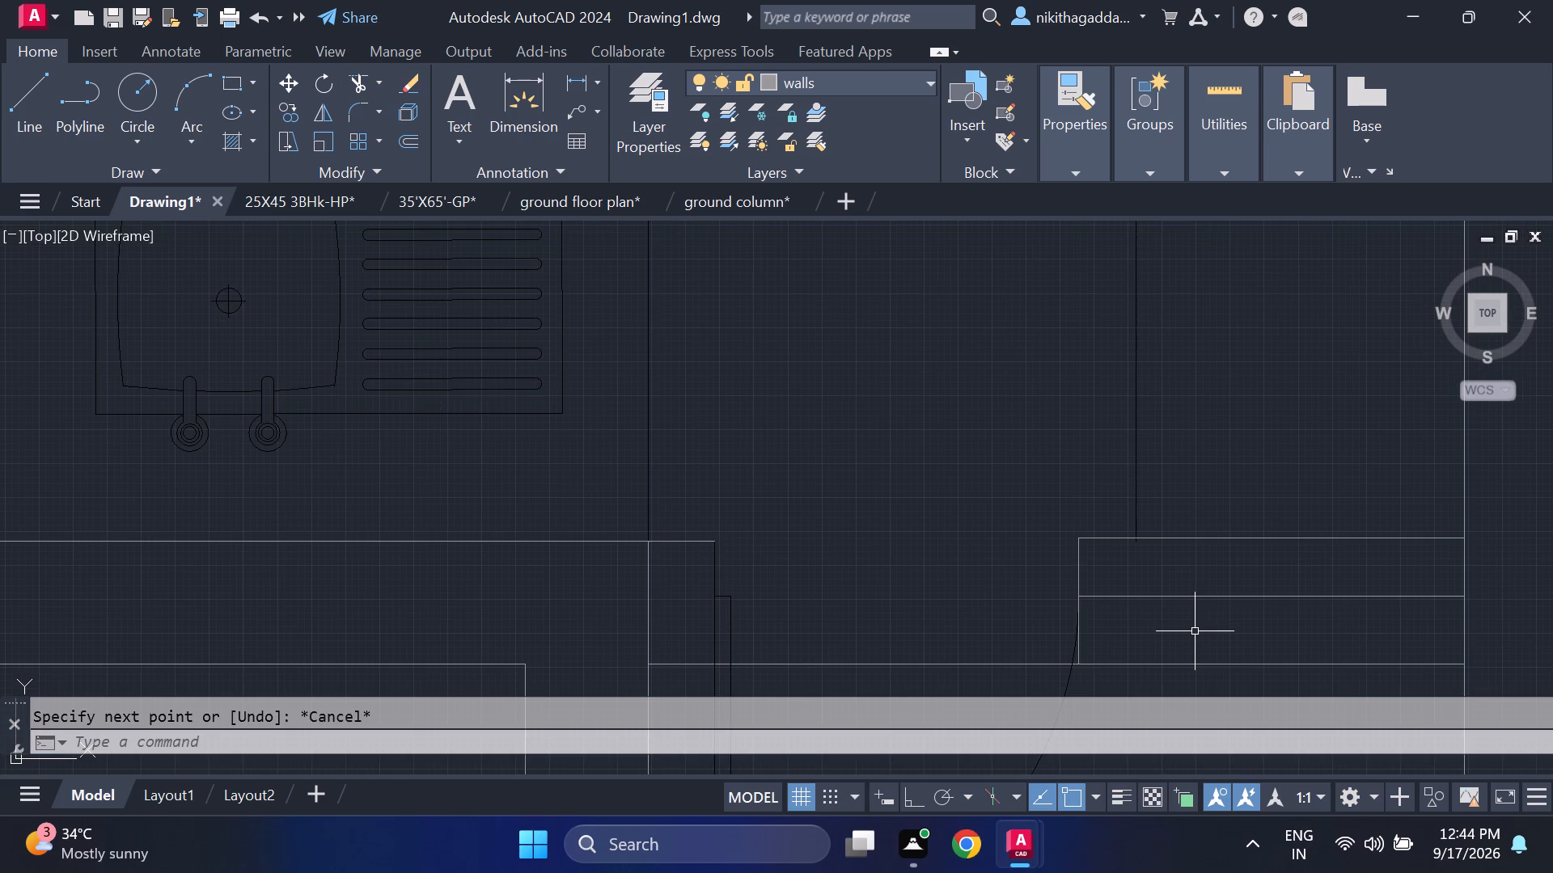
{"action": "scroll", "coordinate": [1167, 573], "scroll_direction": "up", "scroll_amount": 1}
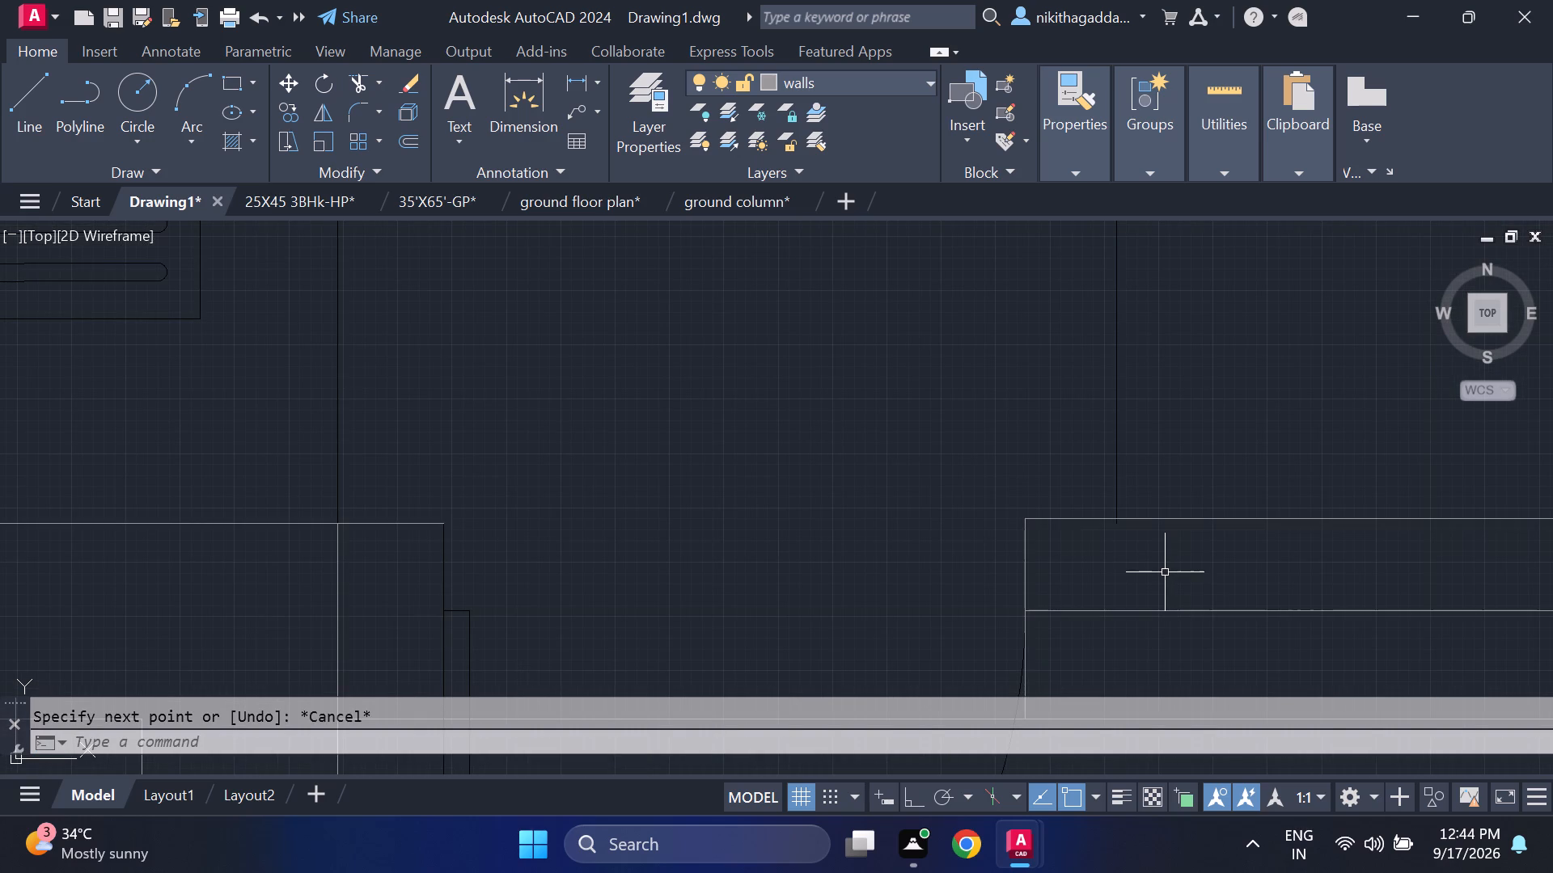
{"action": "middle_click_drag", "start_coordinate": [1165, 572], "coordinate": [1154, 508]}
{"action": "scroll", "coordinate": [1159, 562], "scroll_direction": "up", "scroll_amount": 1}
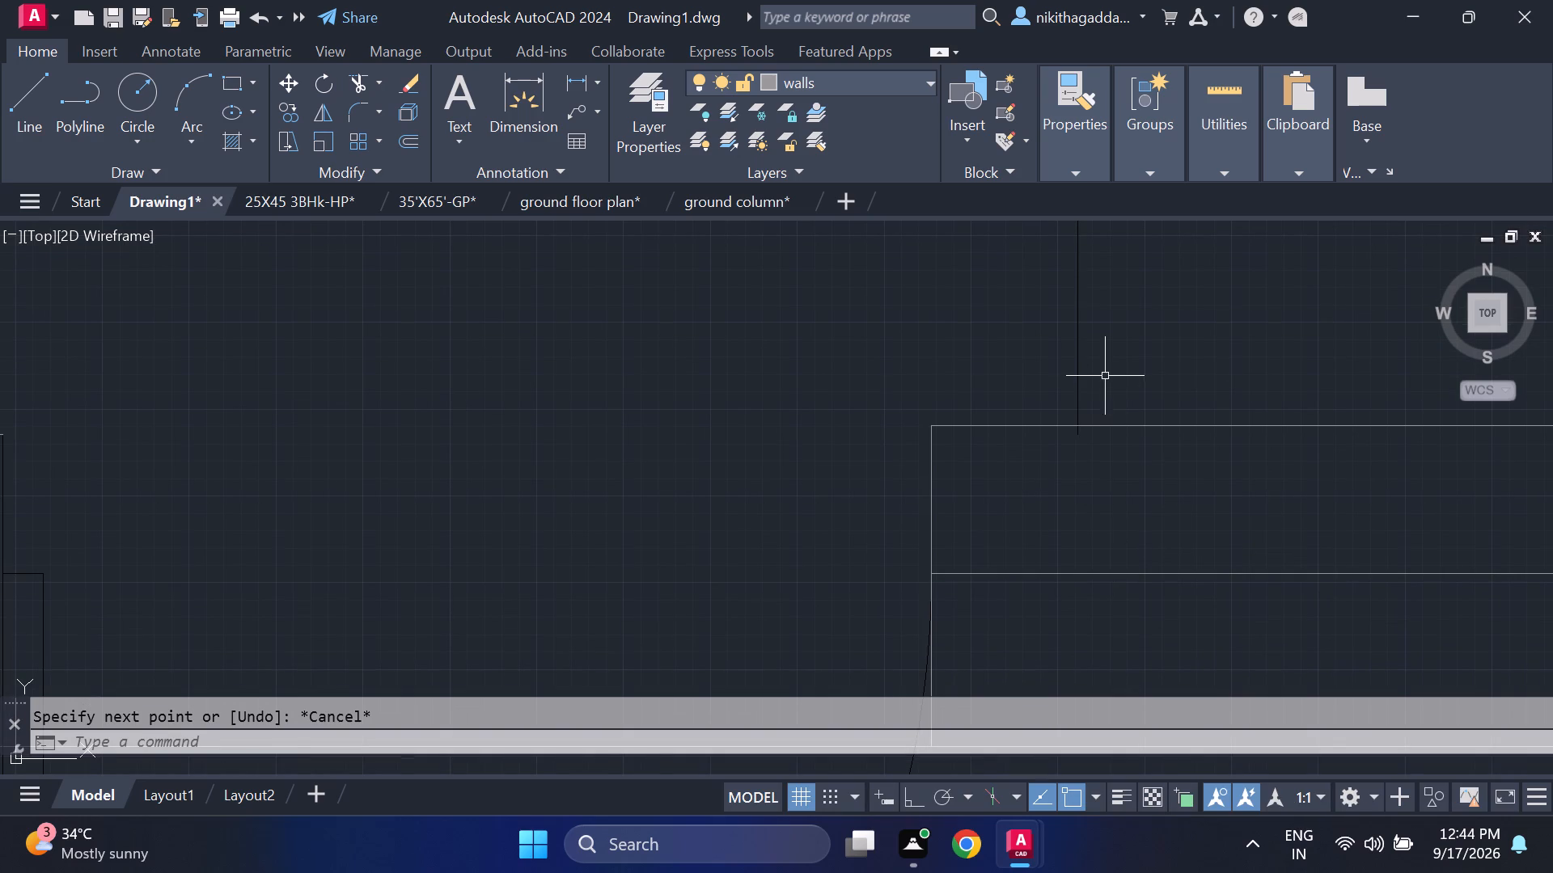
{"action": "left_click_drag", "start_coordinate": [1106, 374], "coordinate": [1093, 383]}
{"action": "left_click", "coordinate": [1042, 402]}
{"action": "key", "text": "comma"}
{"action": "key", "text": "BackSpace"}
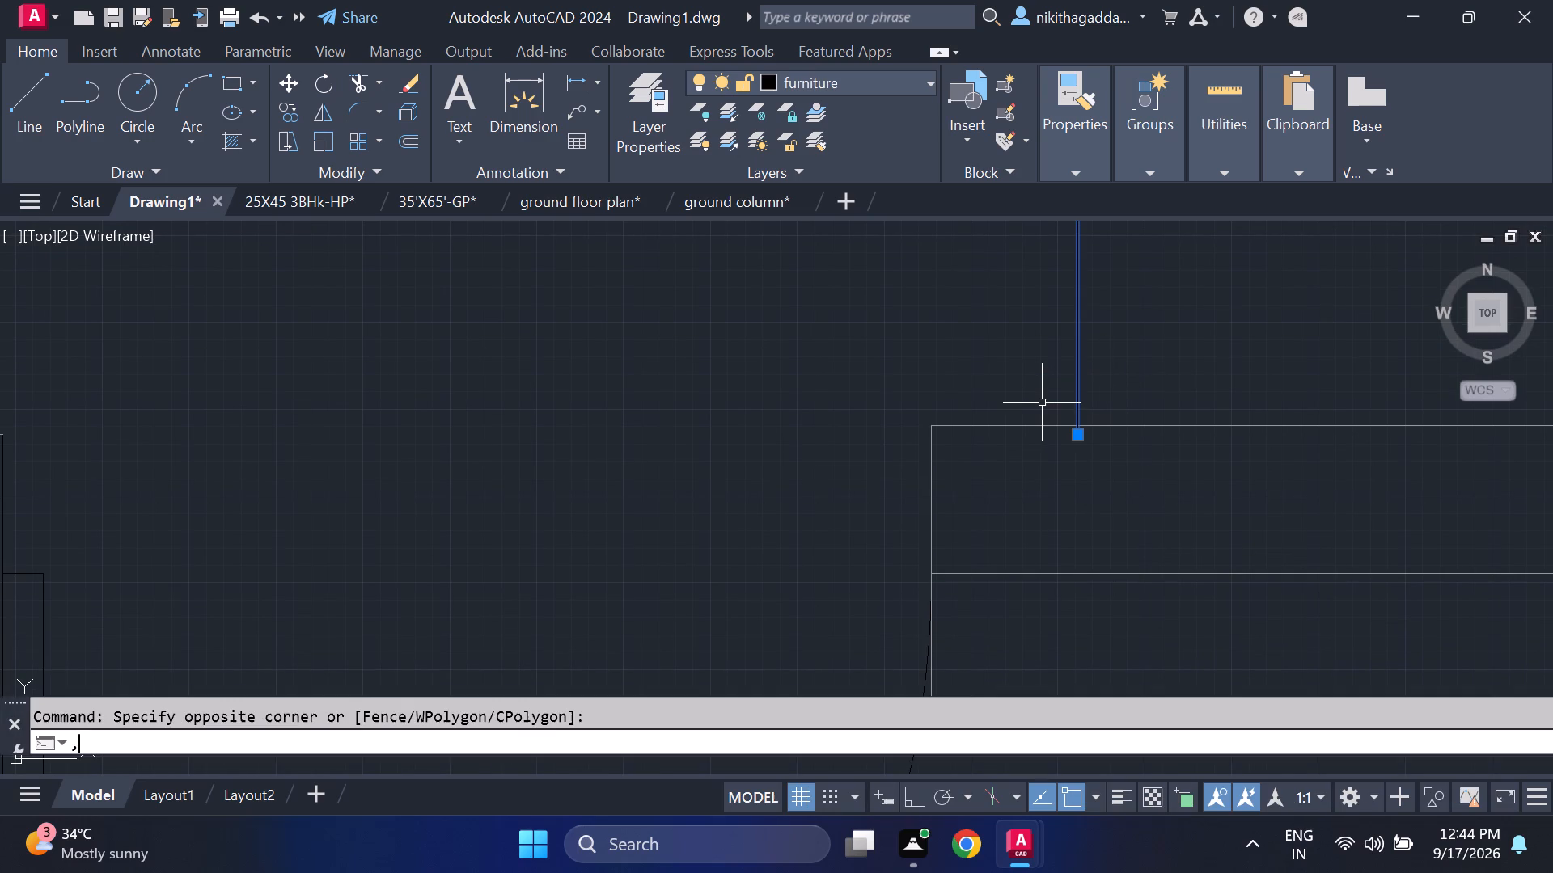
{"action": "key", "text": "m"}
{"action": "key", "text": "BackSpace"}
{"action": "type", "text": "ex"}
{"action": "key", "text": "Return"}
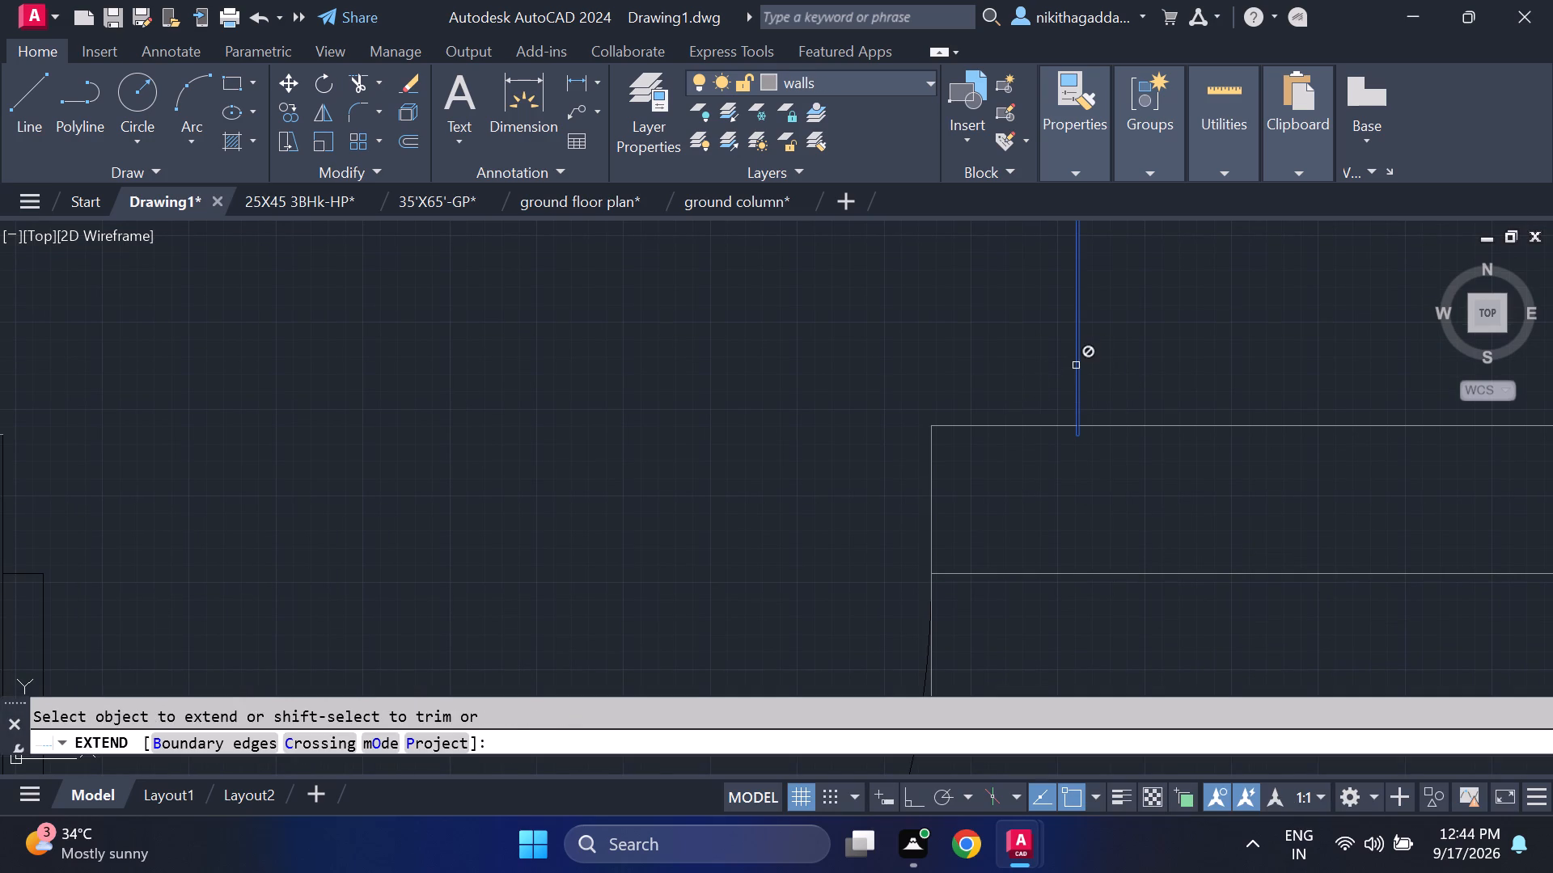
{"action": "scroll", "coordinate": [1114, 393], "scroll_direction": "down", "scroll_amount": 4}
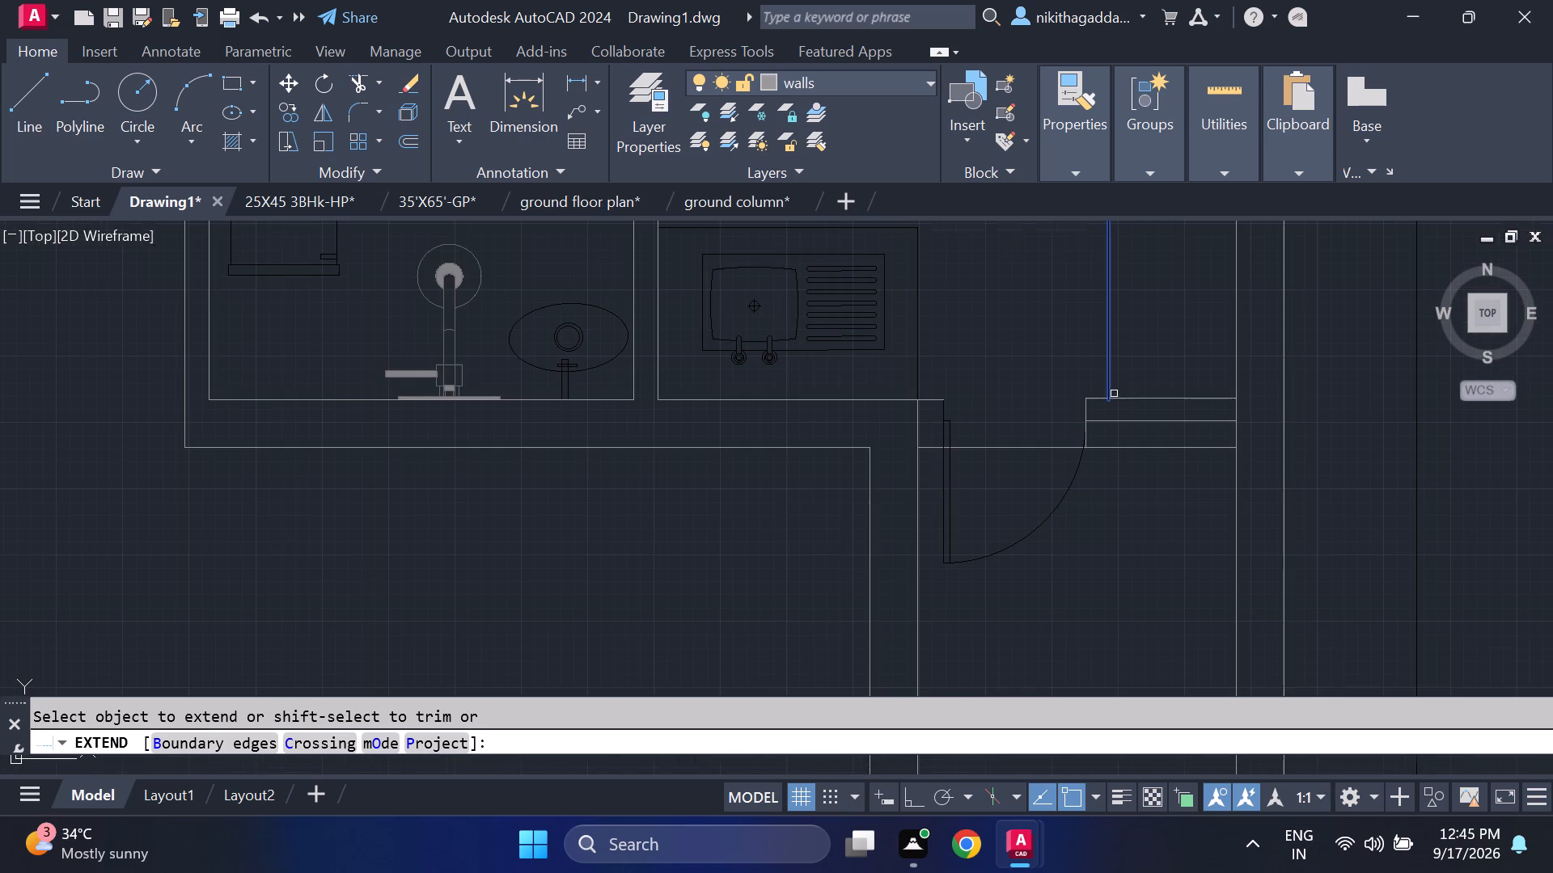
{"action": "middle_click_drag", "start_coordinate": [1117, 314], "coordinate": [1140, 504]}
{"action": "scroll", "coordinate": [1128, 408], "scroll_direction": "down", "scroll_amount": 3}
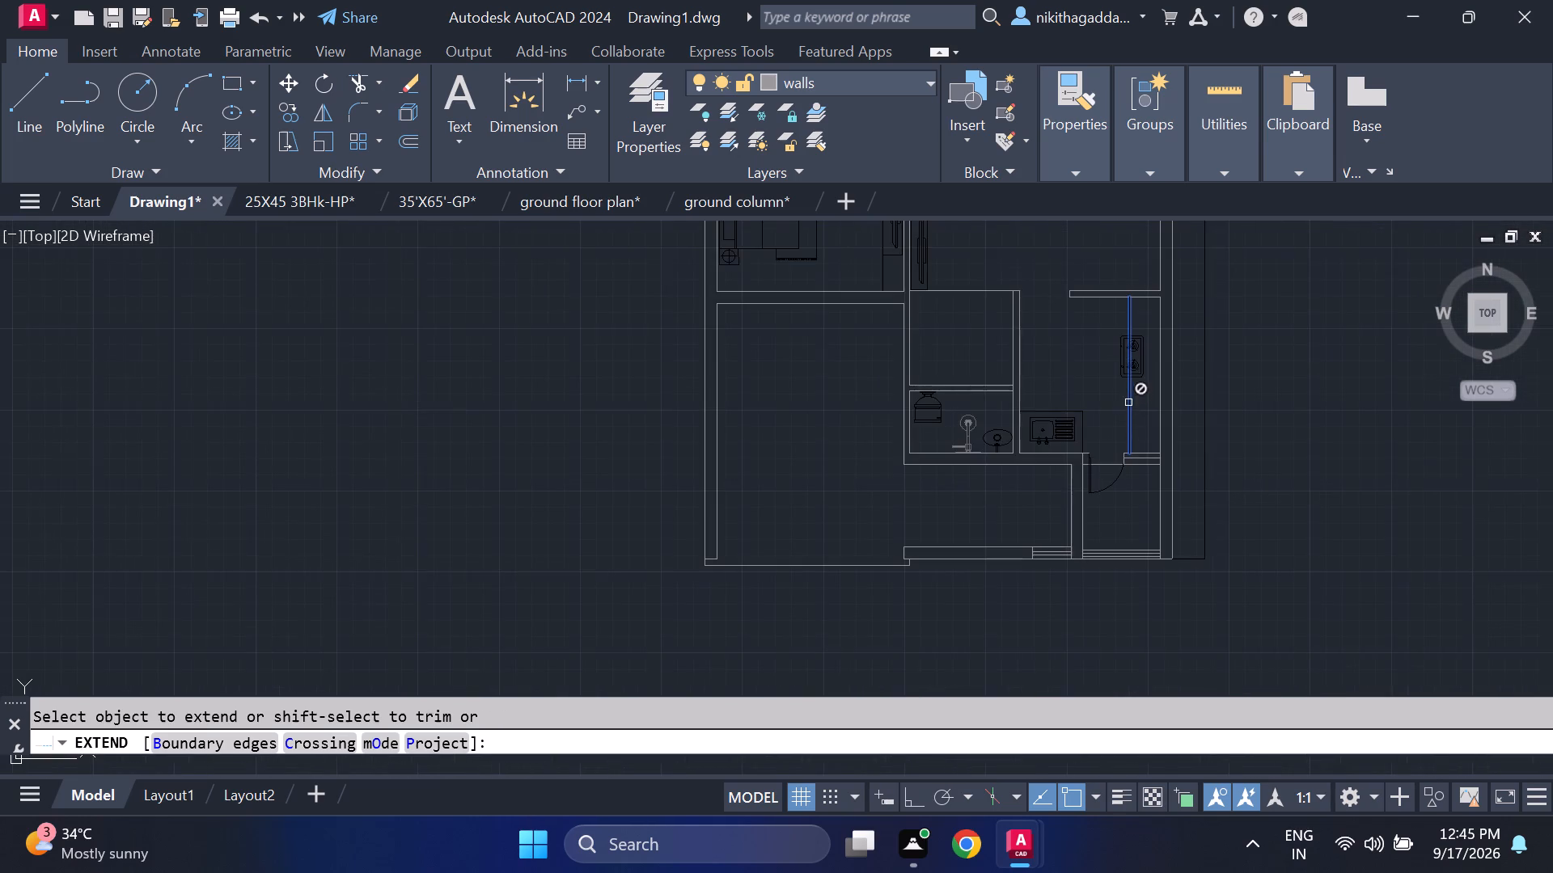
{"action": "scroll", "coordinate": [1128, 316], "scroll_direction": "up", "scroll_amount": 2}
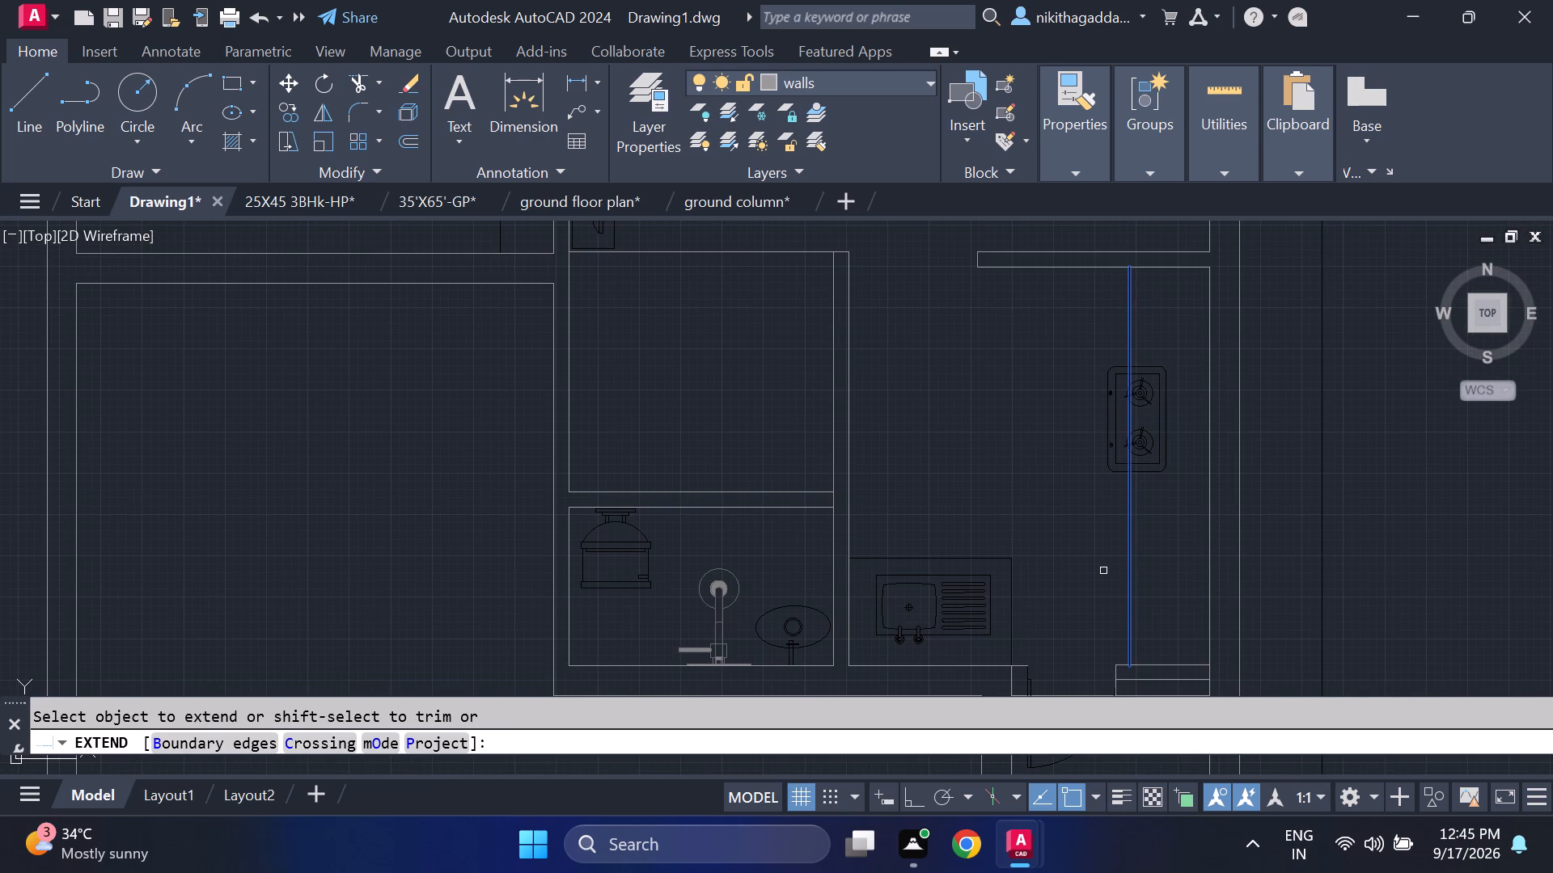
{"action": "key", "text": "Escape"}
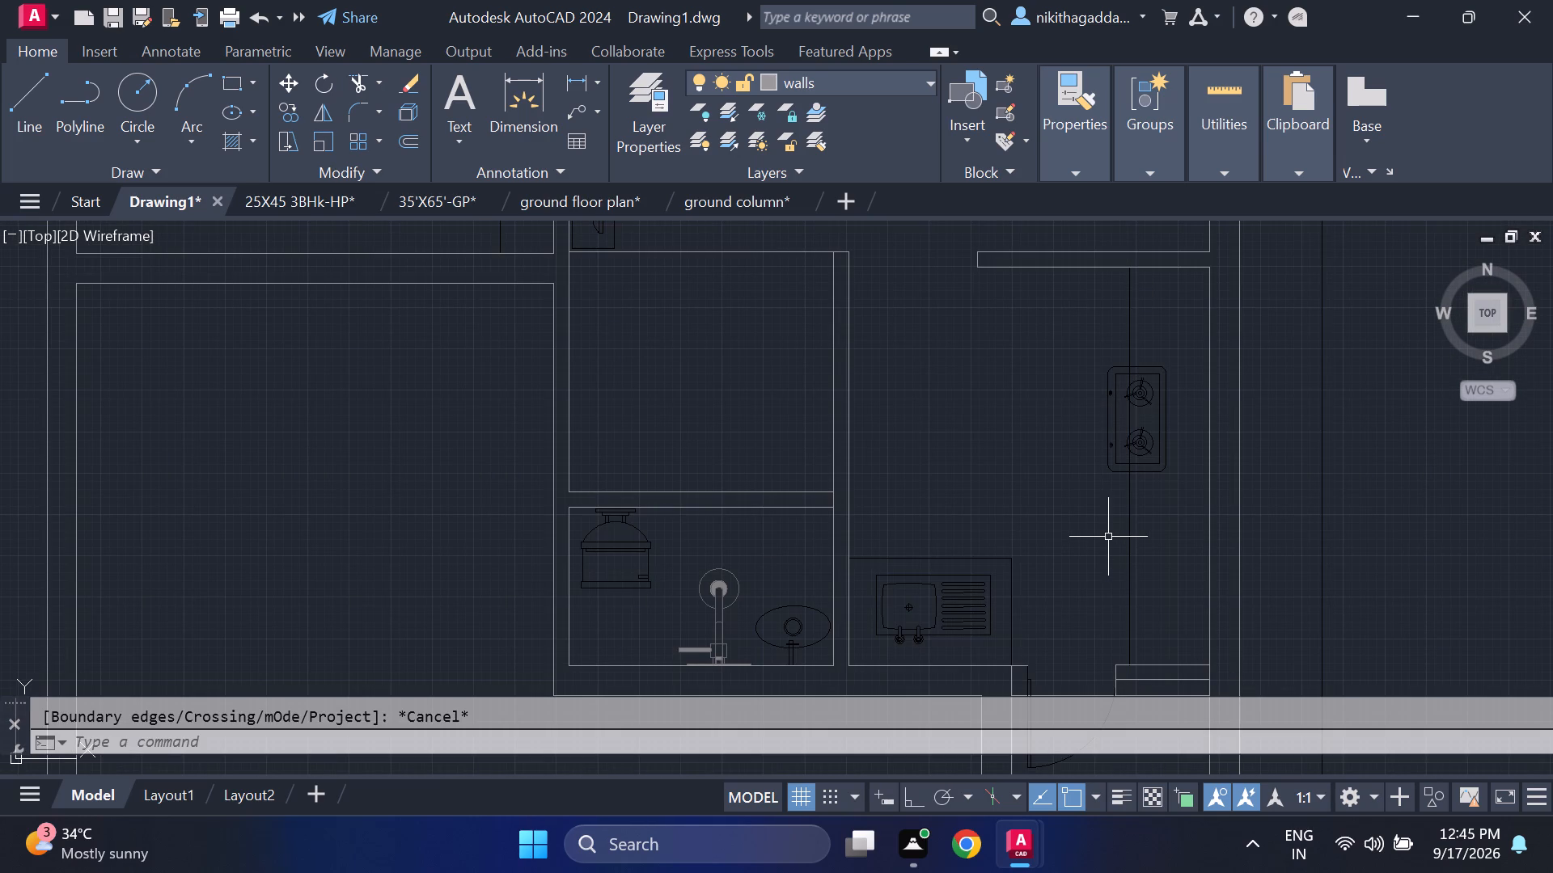
Erase the kitchen's east counter edge line running past the stove.
{"action": "left_click", "coordinate": [1170, 568]}
{"action": "left_click", "coordinate": [1064, 612]}
{"action": "key", "text": "Delete"}
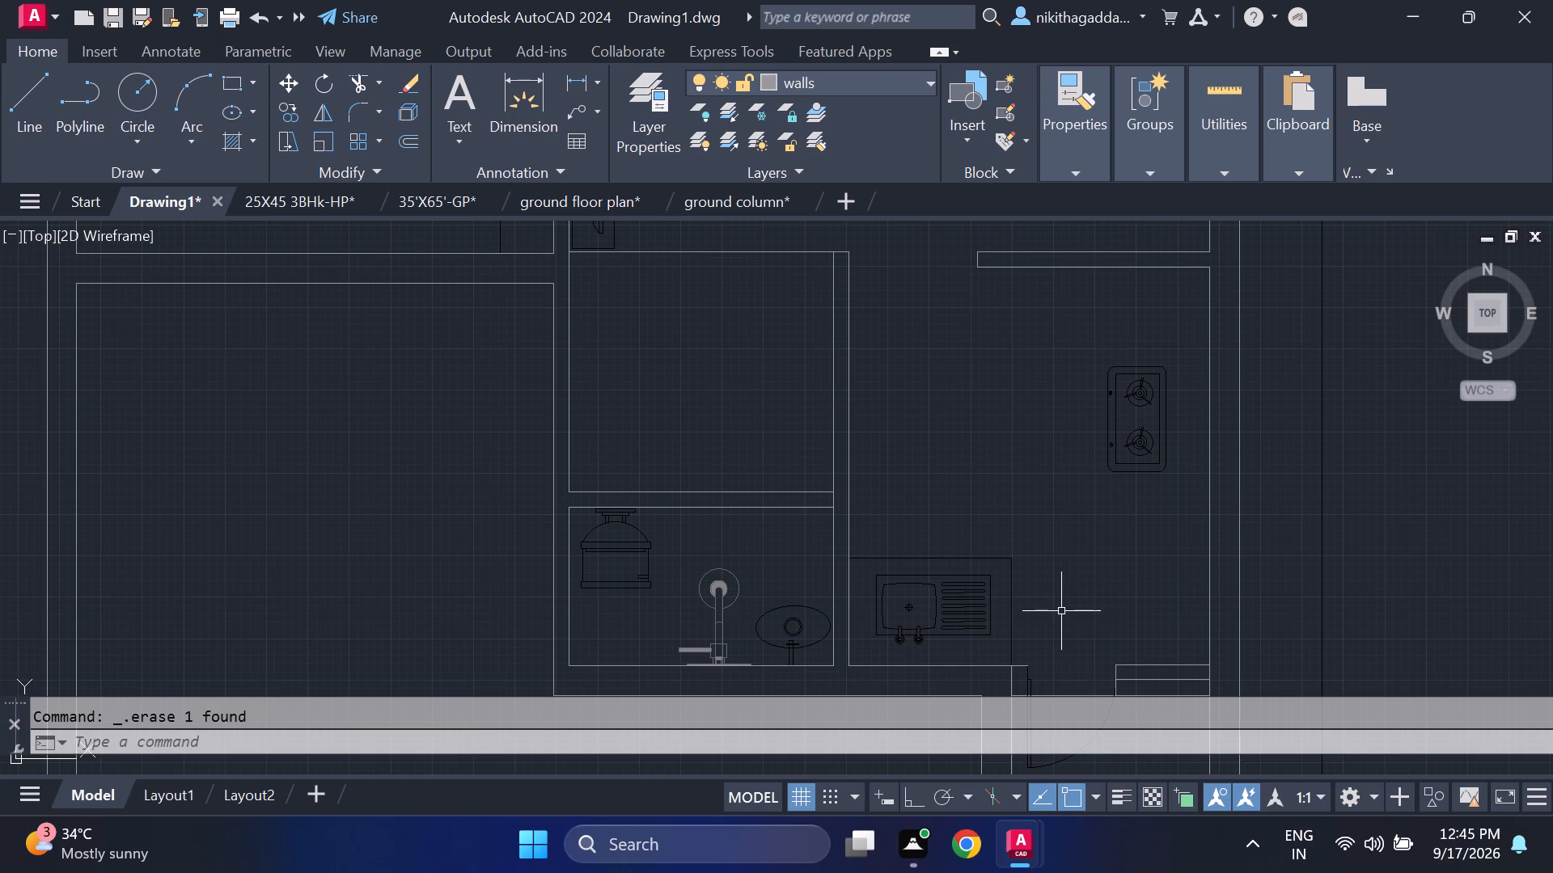
Move the whole two-burner stove slightly east, closer to the kitchen's east wall.
{"action": "left_click_drag", "start_coordinate": [1140, 333], "coordinate": [1135, 341]}
{"action": "left_click", "coordinate": [1059, 544]}
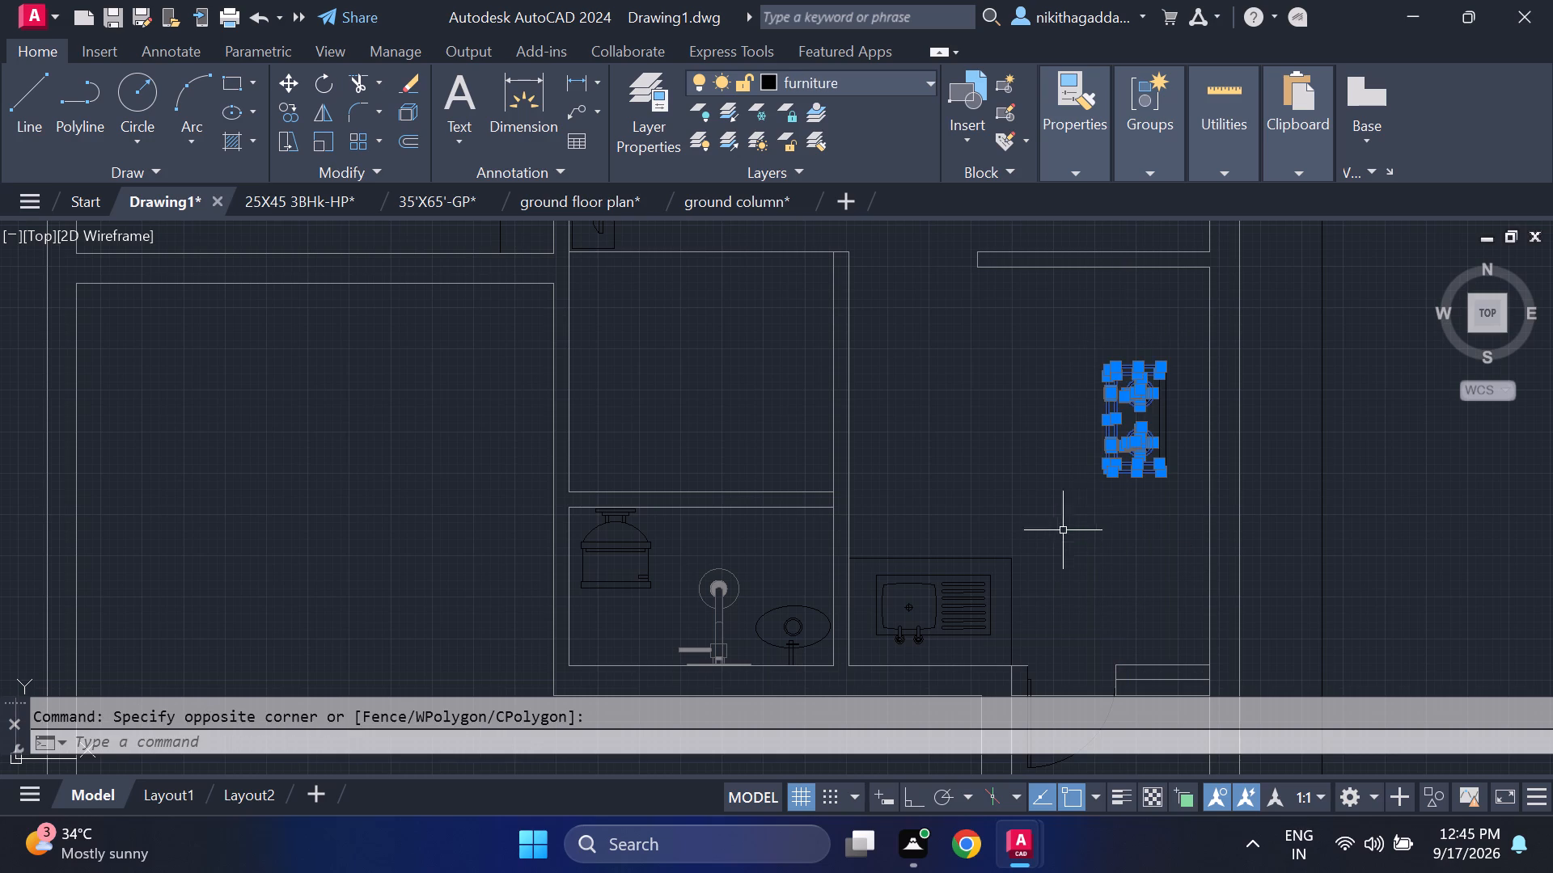
{"action": "scroll", "coordinate": [1179, 377], "scroll_direction": "up", "scroll_amount": 2}
{"action": "left_click", "coordinate": [1173, 369]}
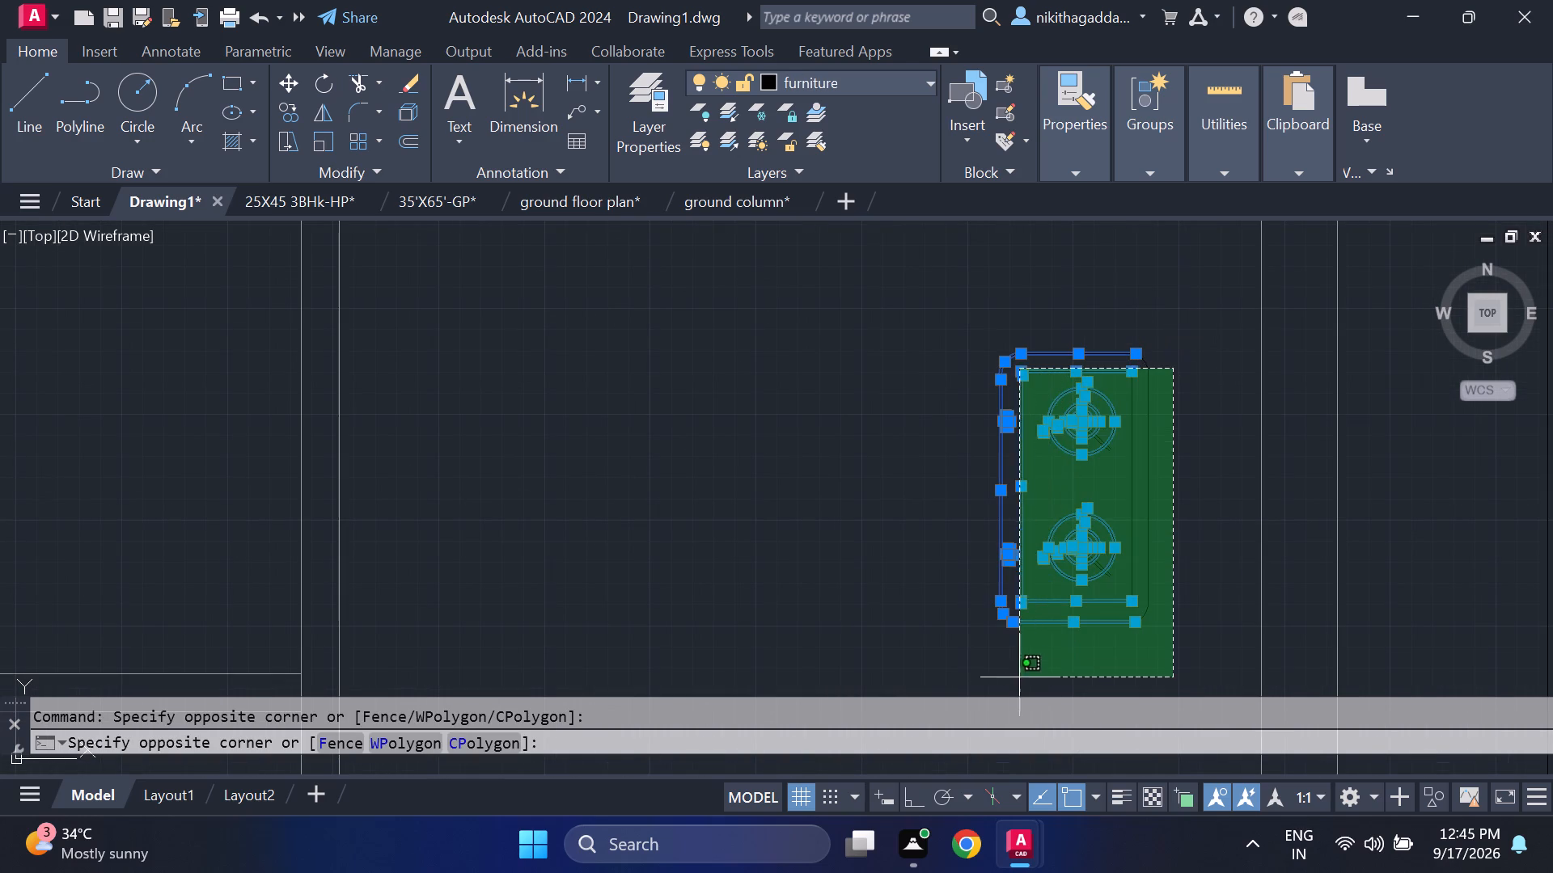
{"action": "left_click_drag", "start_coordinate": [1011, 683], "coordinate": [1009, 676]}
{"action": "key", "text": "m"}
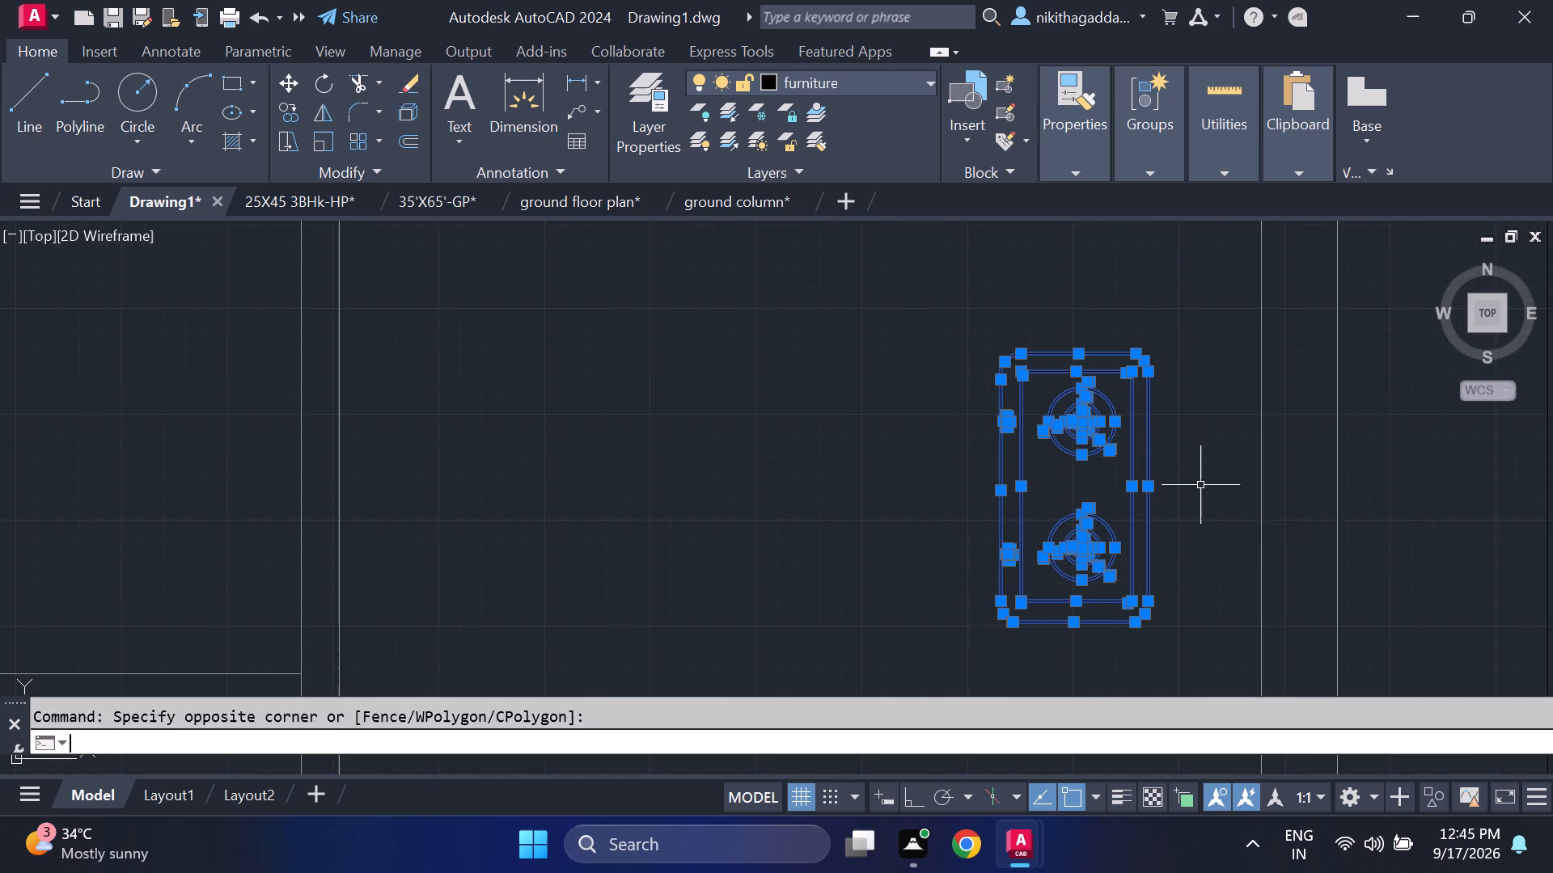
{"action": "key", "text": "Return"}
{"action": "left_click", "coordinate": [1070, 487]}
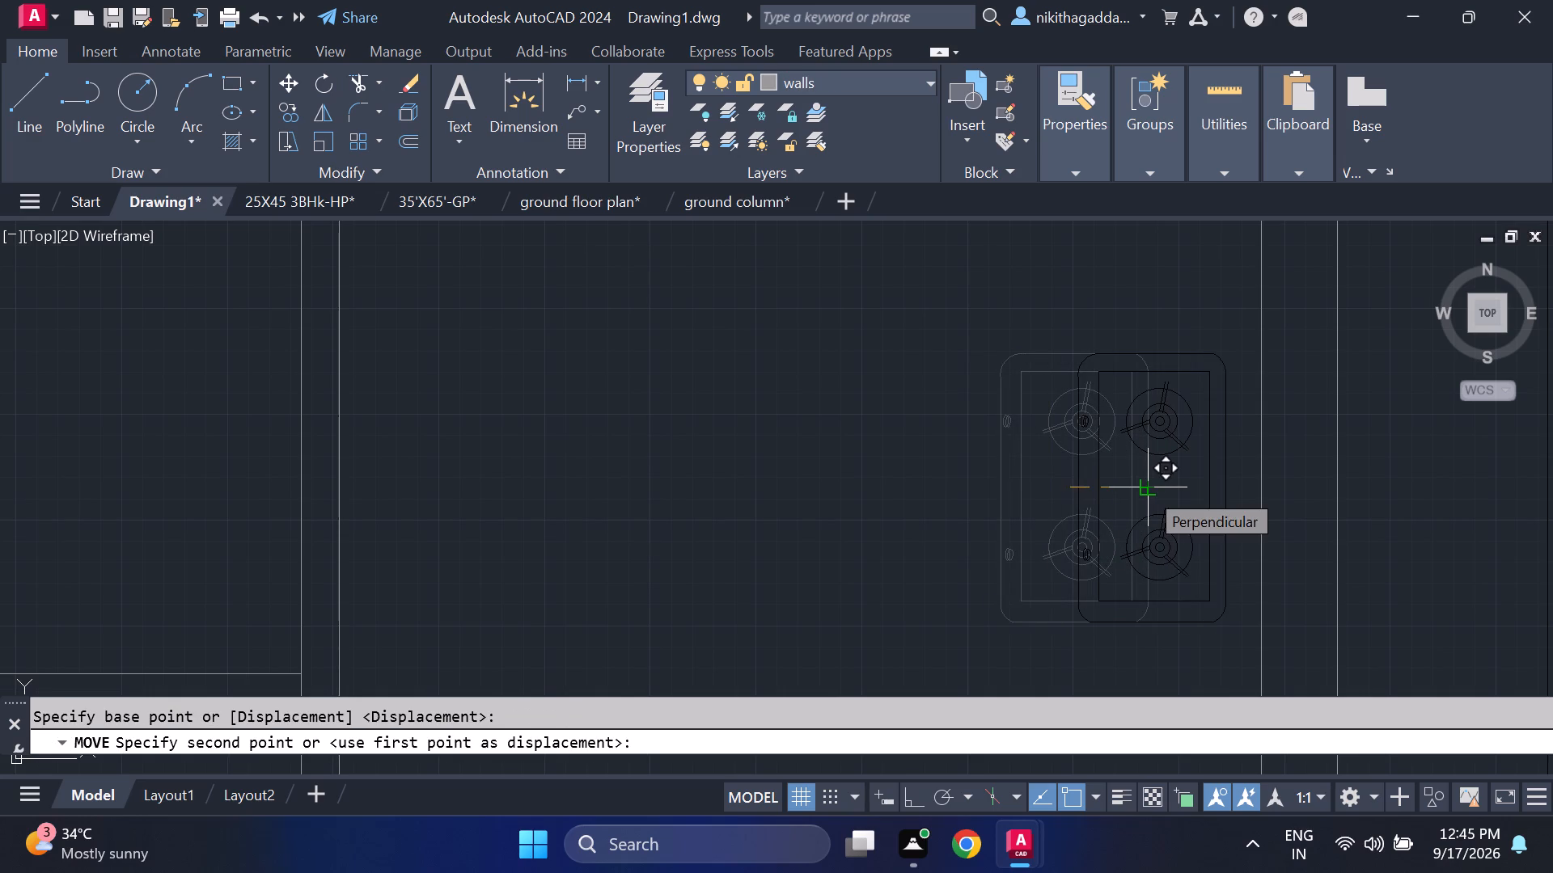
{"action": "left_click", "coordinate": [1148, 489]}
On the furniture layer, draw a vertical counter edge line west of the stove, from the wall stub's middle line up to the north partition.
{"action": "scroll", "coordinate": [810, 449], "scroll_direction": "down", "scroll_amount": 2}
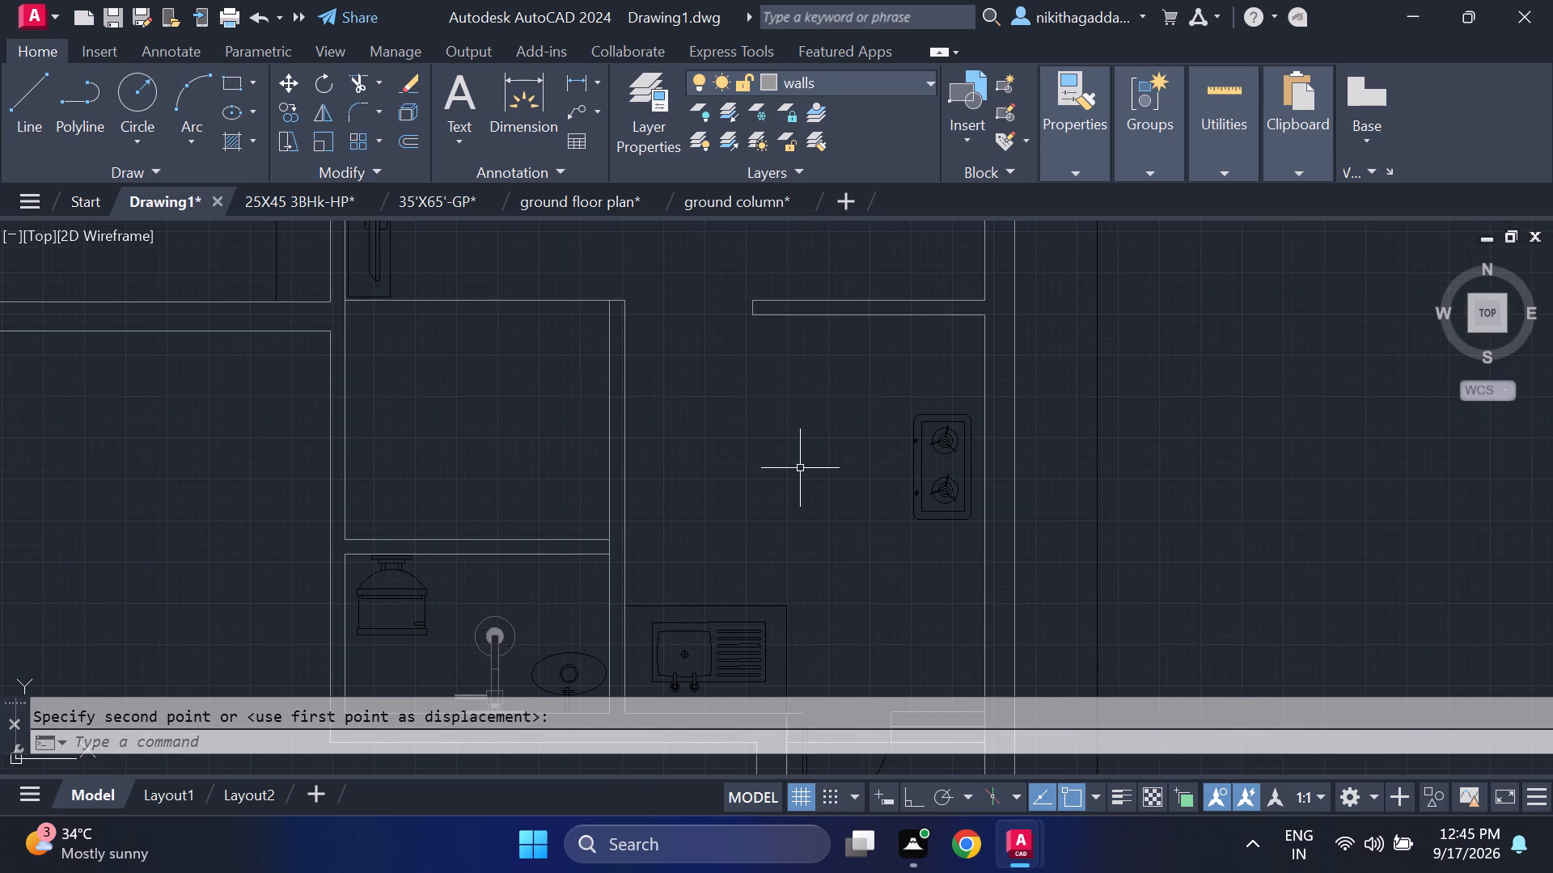
{"action": "scroll", "coordinate": [798, 471], "scroll_direction": "down", "scroll_amount": 2}
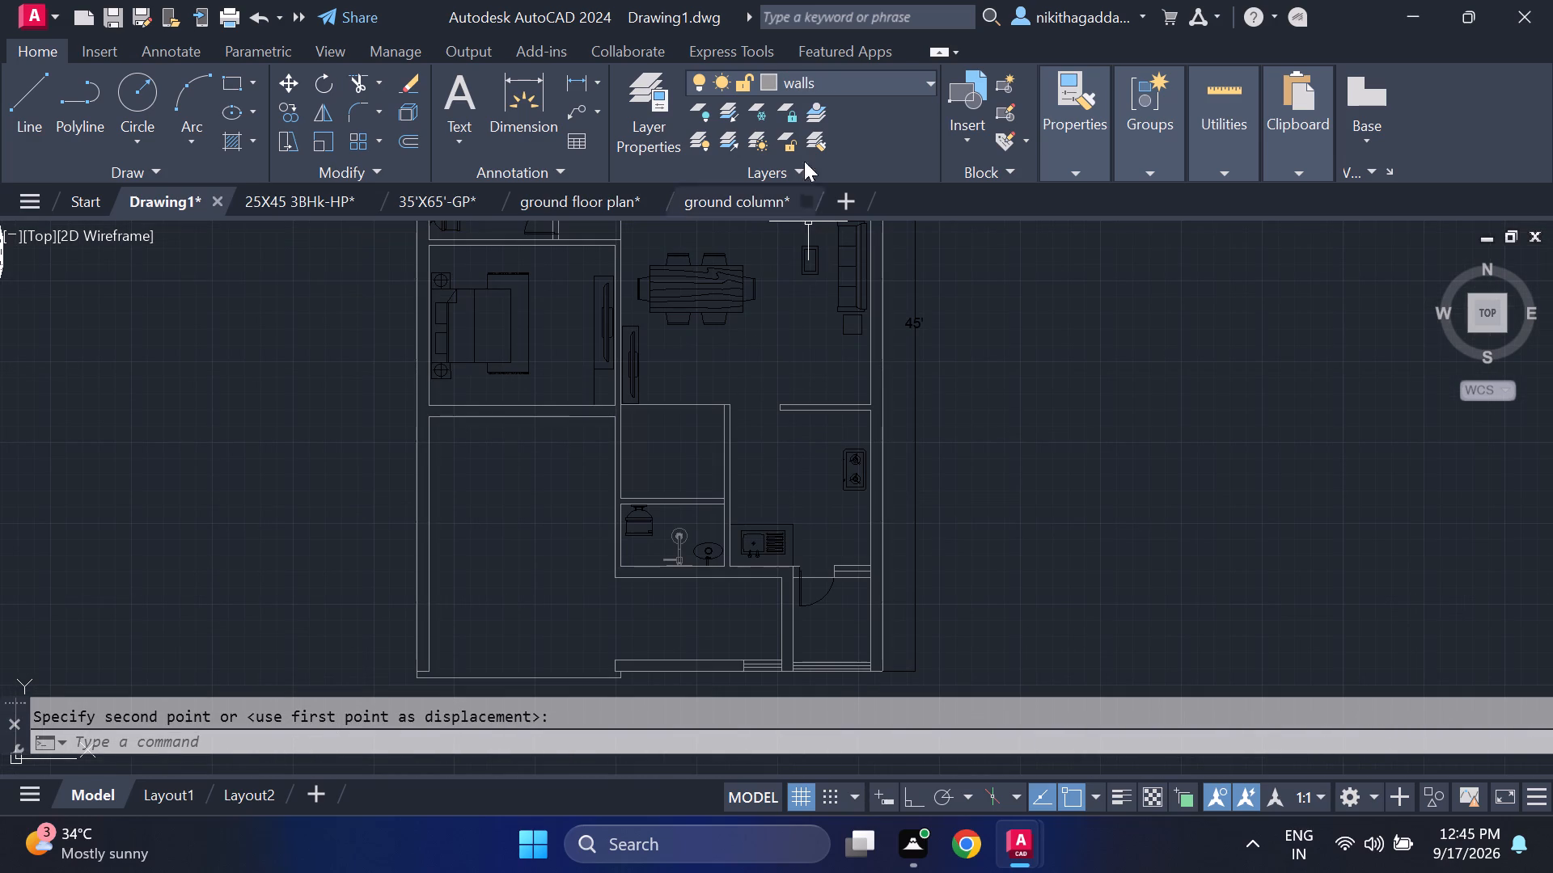
{"action": "left_click", "coordinate": [891, 83]}
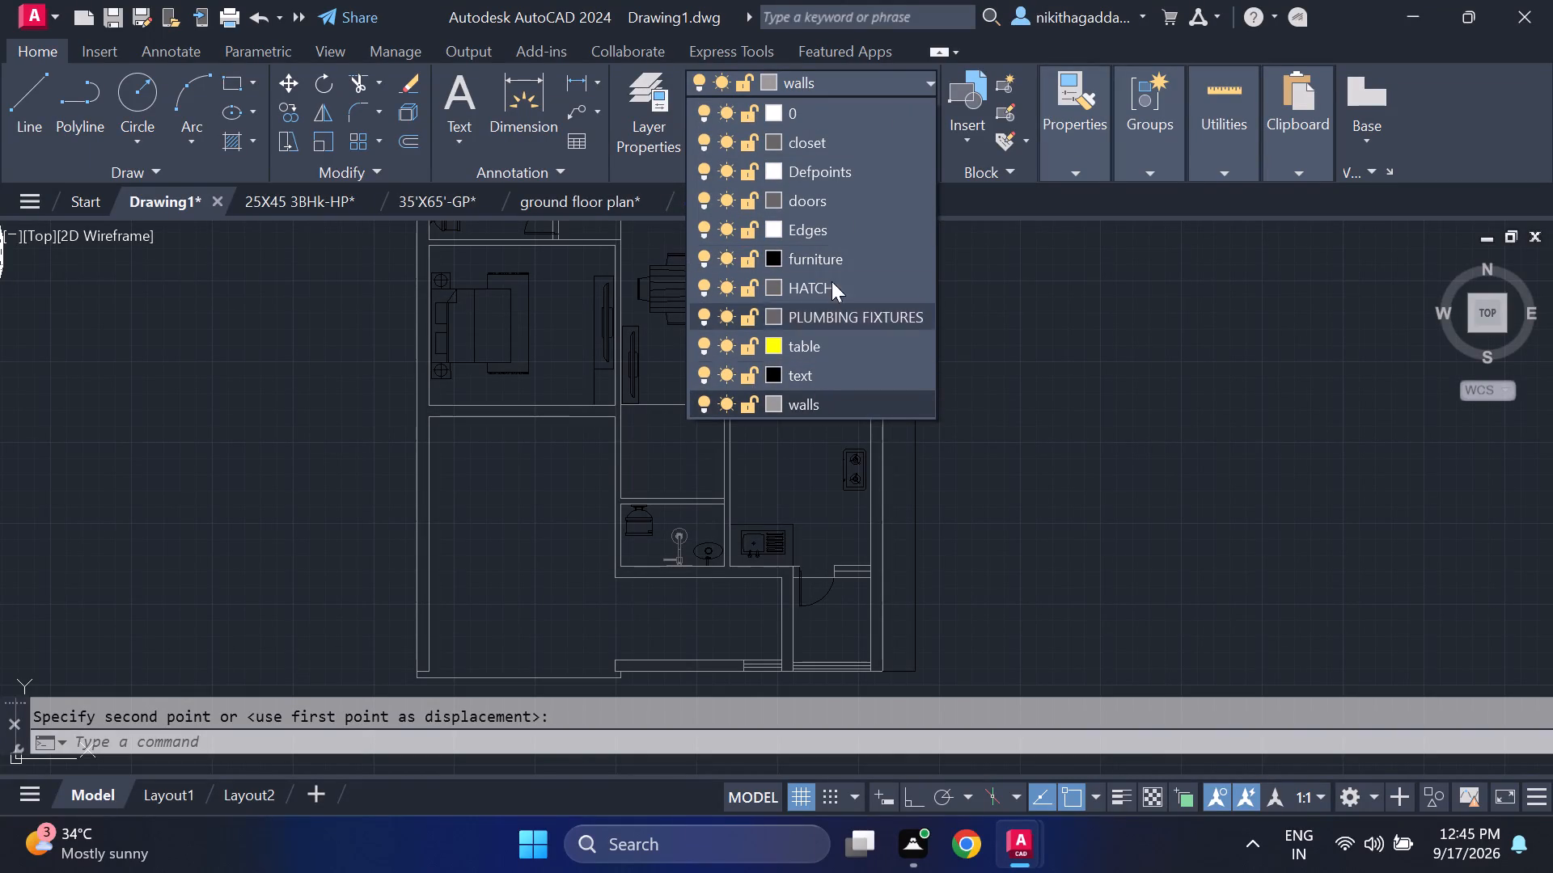
{"action": "left_click", "coordinate": [841, 259]}
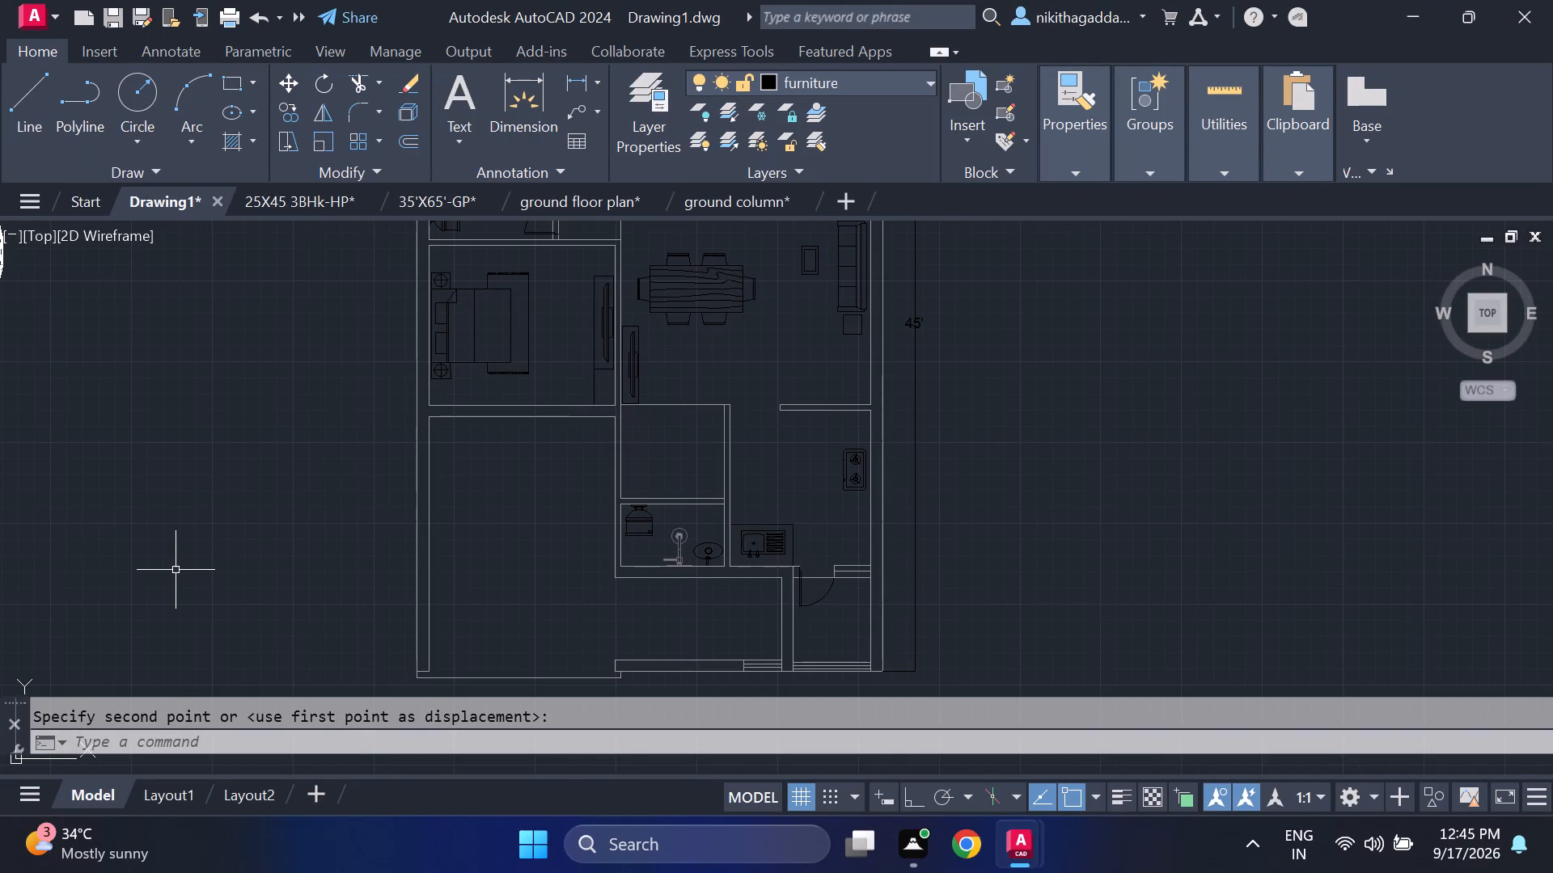
{"action": "key", "text": "l"}
{"action": "key", "text": "Return"}
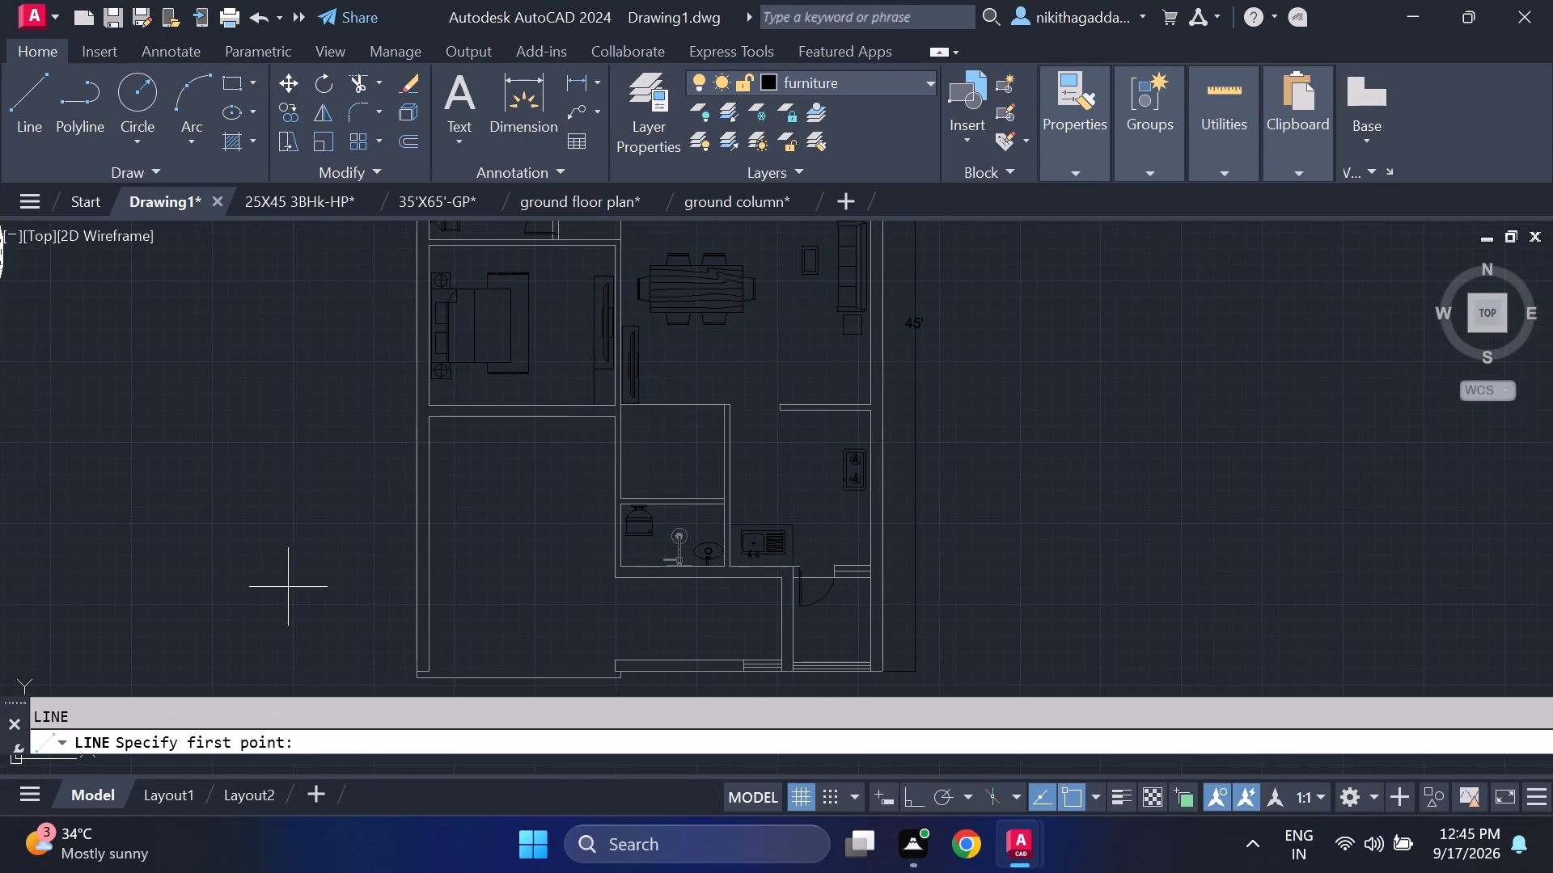
{"action": "scroll", "coordinate": [289, 587], "scroll_direction": "up", "scroll_amount": 2}
{"action": "middle_click_drag", "start_coordinate": [1043, 558], "coordinate": [270, 558]}
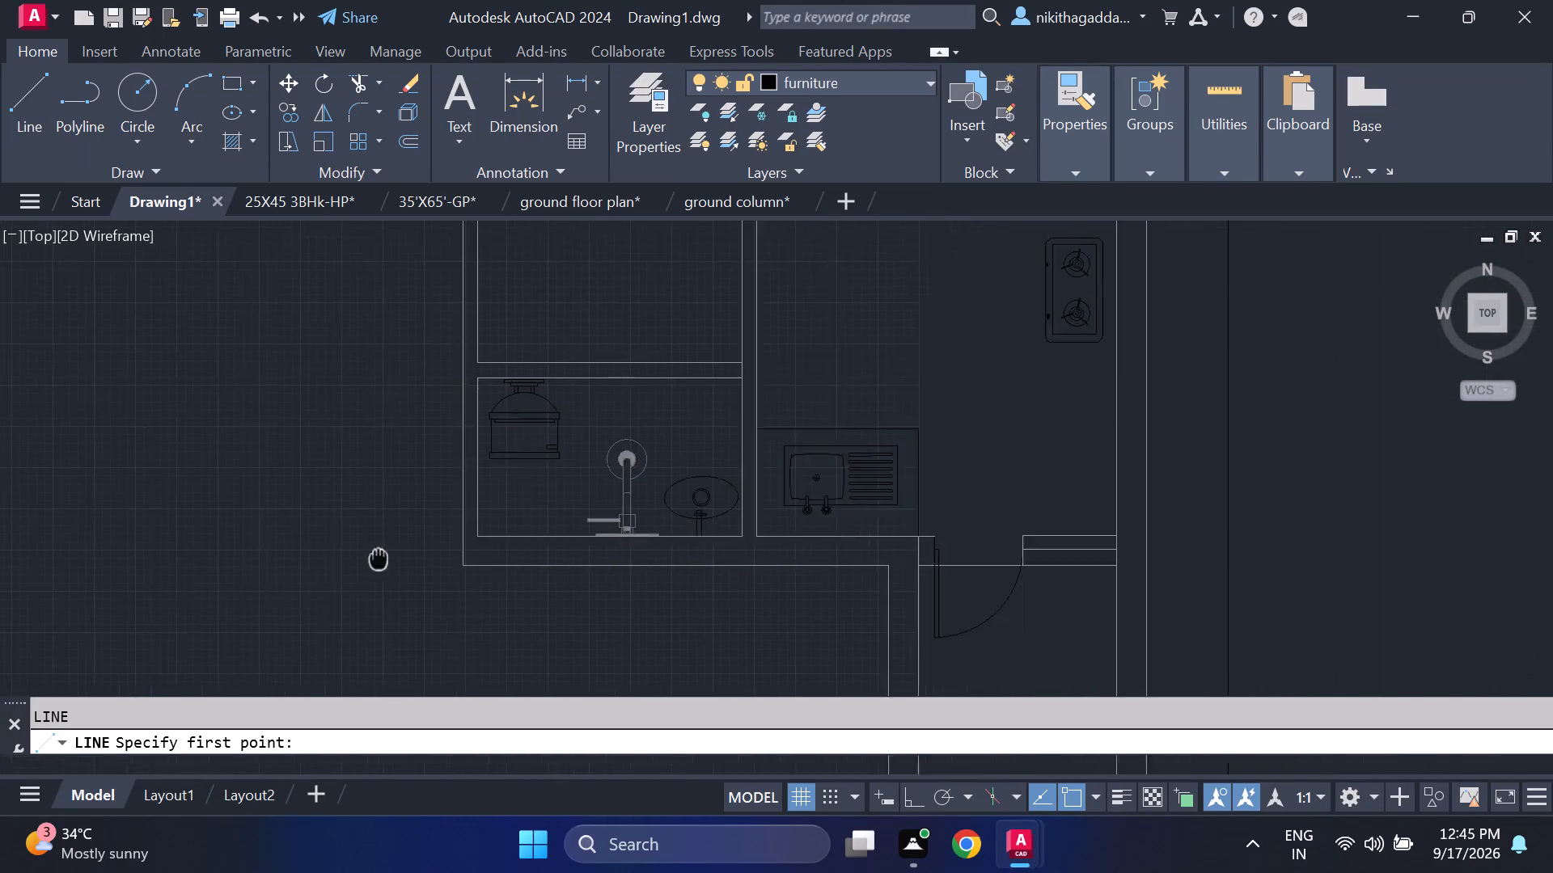
{"action": "middle_click_drag", "start_coordinate": [270, 558], "coordinate": [273, 558]}
{"action": "scroll", "coordinate": [256, 558], "scroll_direction": "up", "scroll_amount": 1}
{"action": "middle_click_drag", "start_coordinate": [1231, 567], "coordinate": [913, 563]}
{"action": "scroll", "coordinate": [1059, 546], "scroll_direction": "up", "scroll_amount": 2}
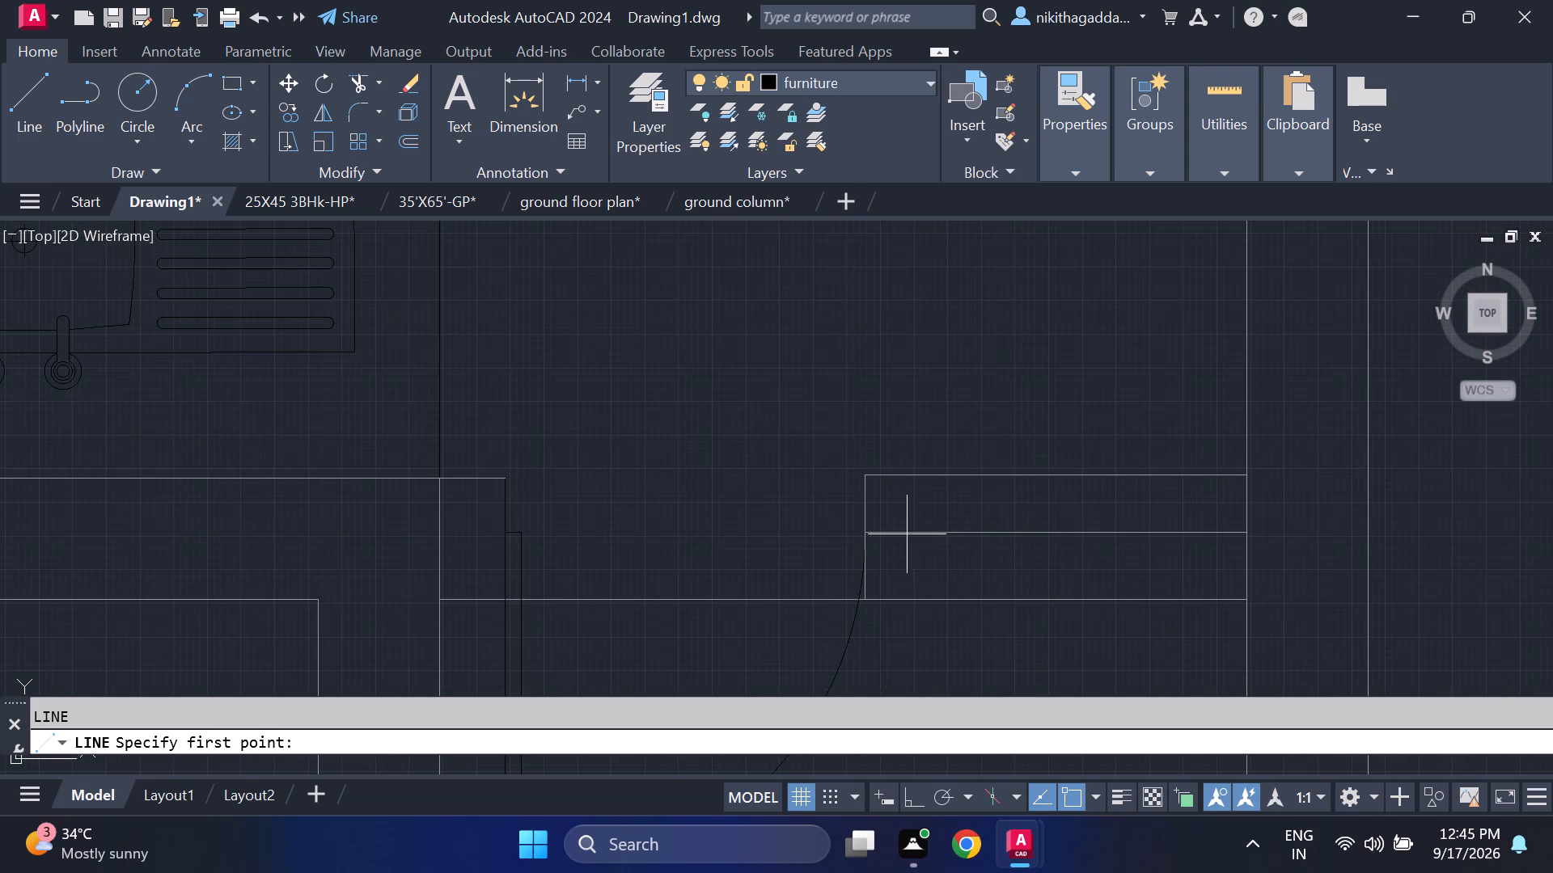
{"action": "left_click_drag", "start_coordinate": [891, 532], "coordinate": [891, 521]}
{"action": "scroll", "coordinate": [889, 310], "scroll_direction": "down", "scroll_amount": 1}
{"action": "middle_click_drag", "start_coordinate": [889, 310], "coordinate": [895, 364]}
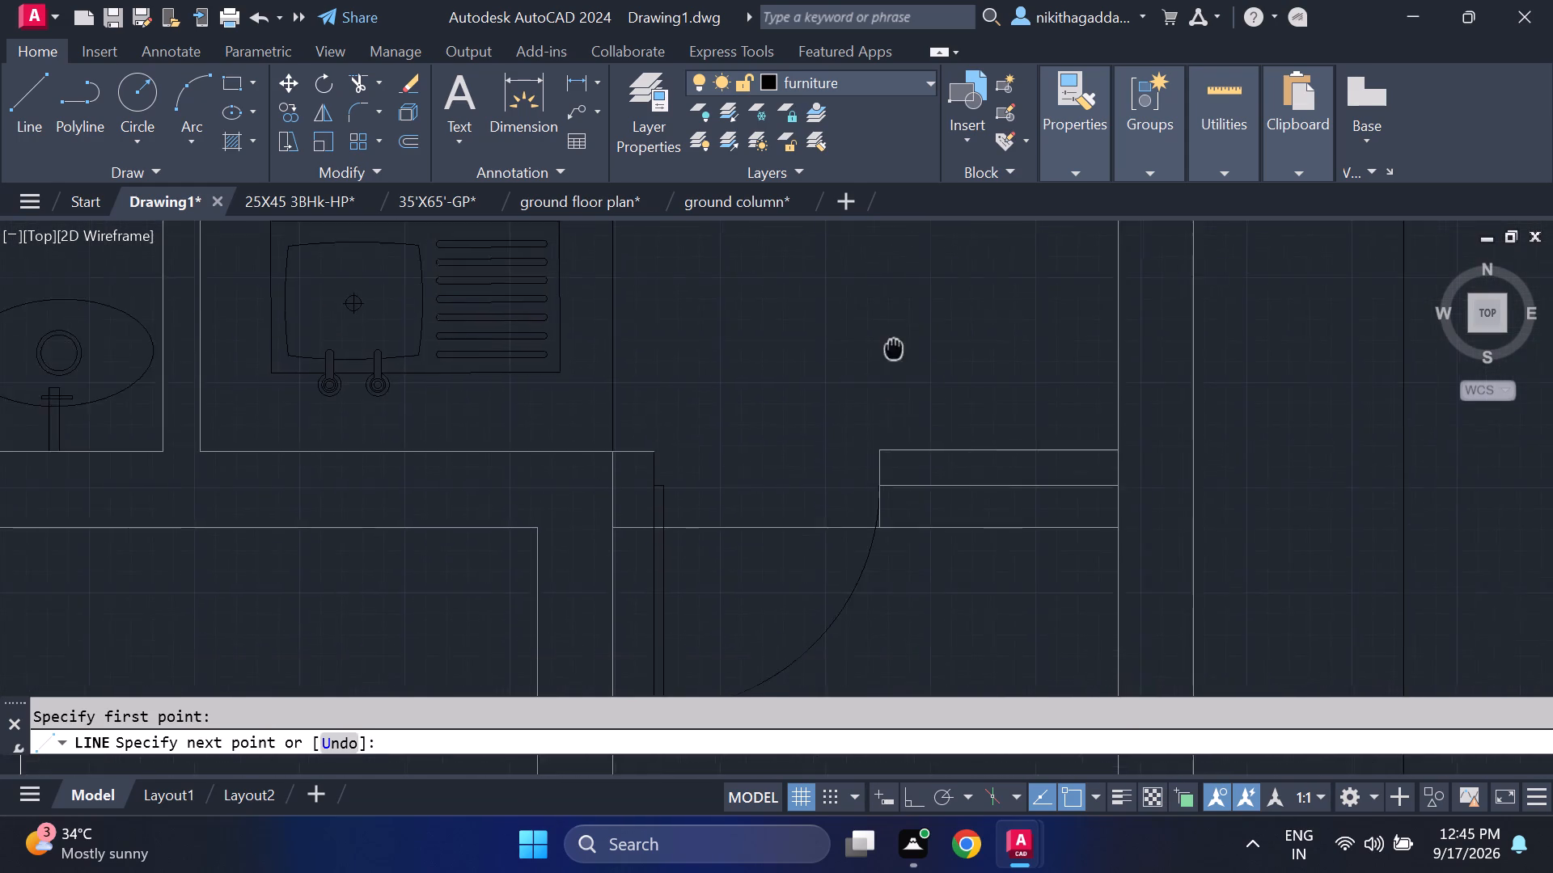
{"action": "middle_click_drag", "start_coordinate": [895, 364], "coordinate": [916, 504]}
{"action": "key", "text": "F8"}
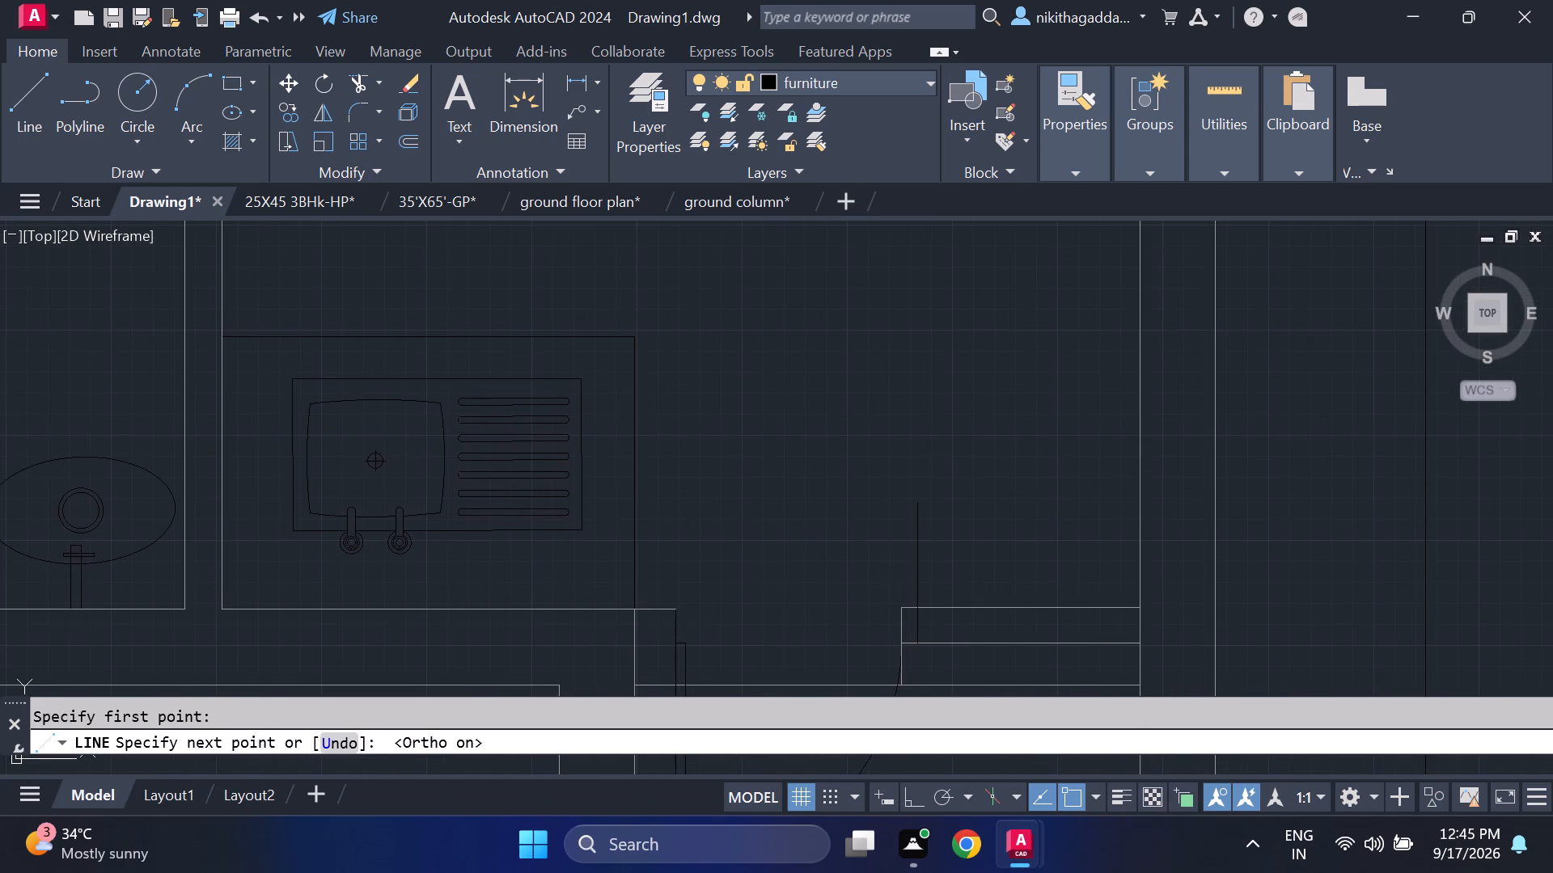
{"action": "scroll", "coordinate": [973, 383], "scroll_direction": "down", "scroll_amount": 2}
{"action": "middle_click_drag", "start_coordinate": [973, 383], "coordinate": [958, 500]}
{"action": "middle_click_drag", "start_coordinate": [943, 282], "coordinate": [947, 474]}
{"action": "middle_click_drag", "start_coordinate": [924, 420], "coordinate": [942, 522]}
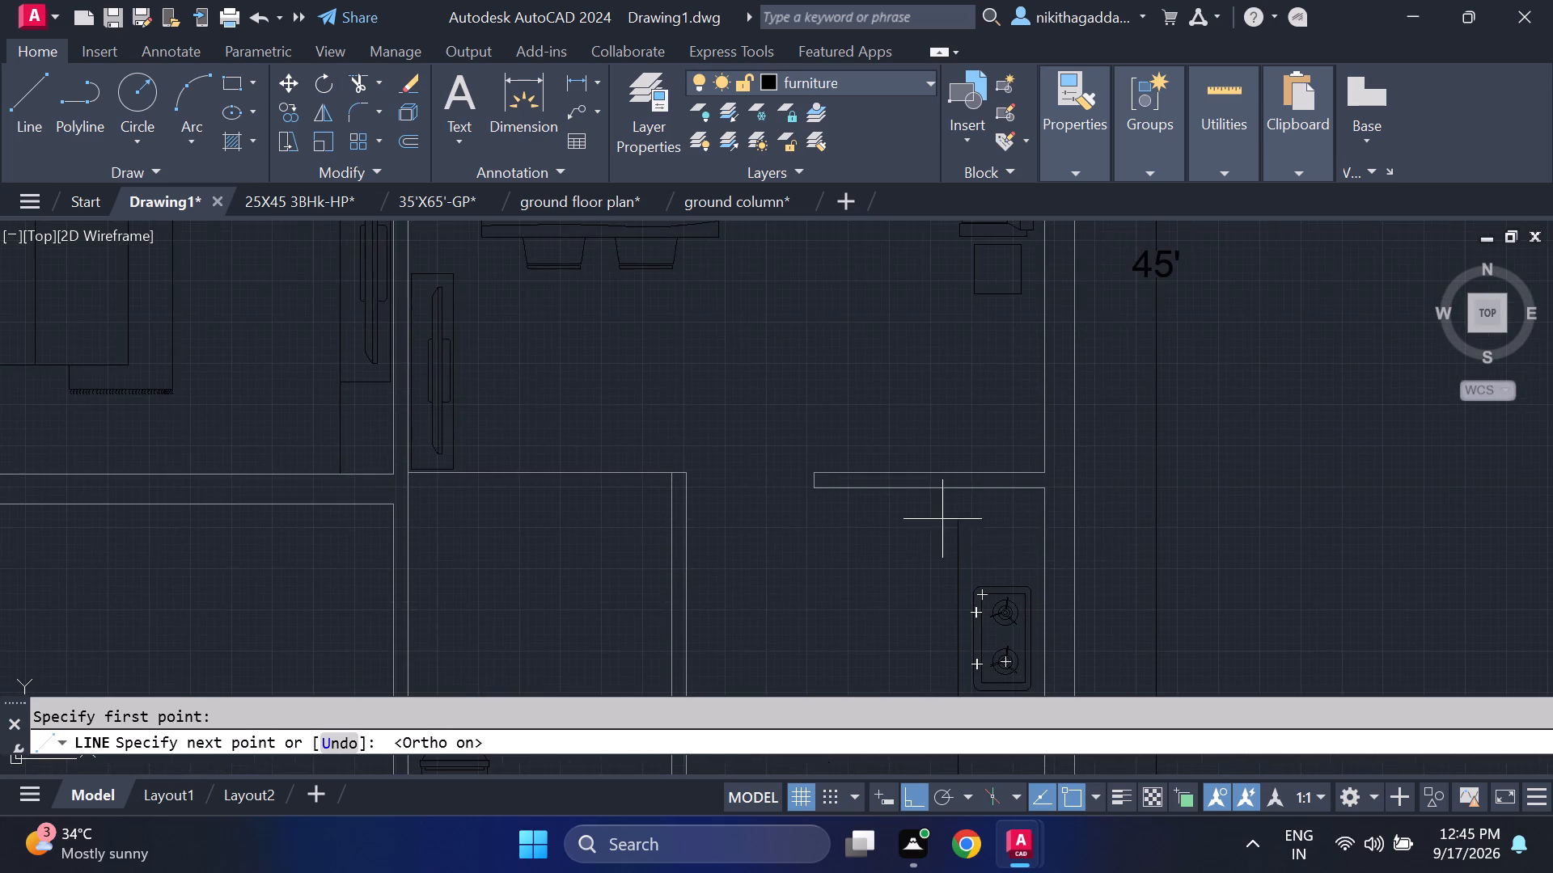
{"action": "scroll", "coordinate": [956, 490], "scroll_direction": "up", "scroll_amount": 3}
{"action": "left_click", "coordinate": [961, 476]}
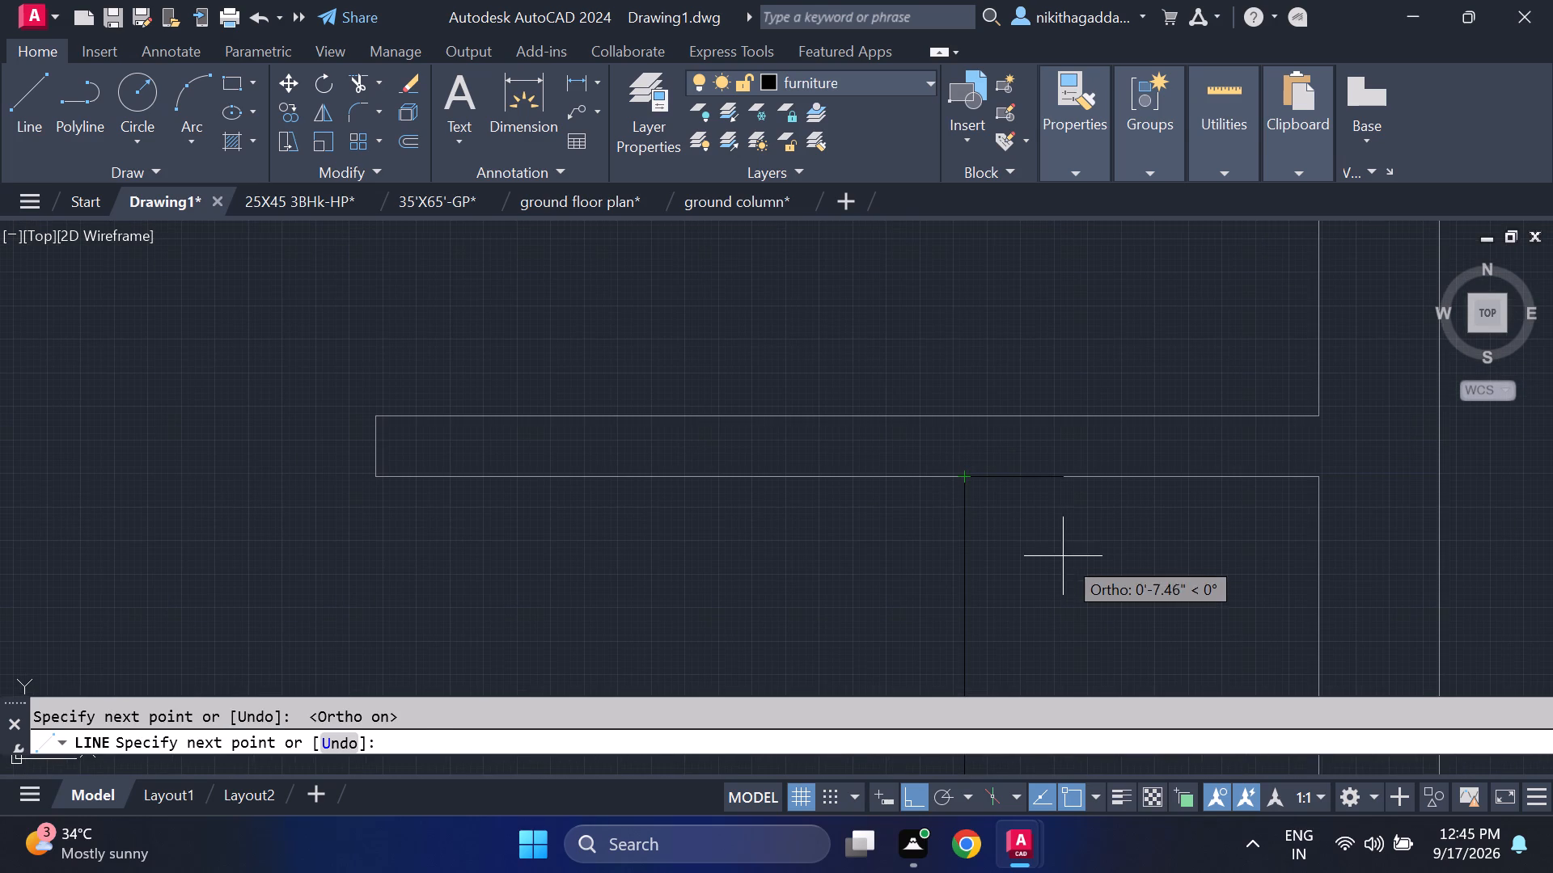
{"action": "key", "text": "Escape"}
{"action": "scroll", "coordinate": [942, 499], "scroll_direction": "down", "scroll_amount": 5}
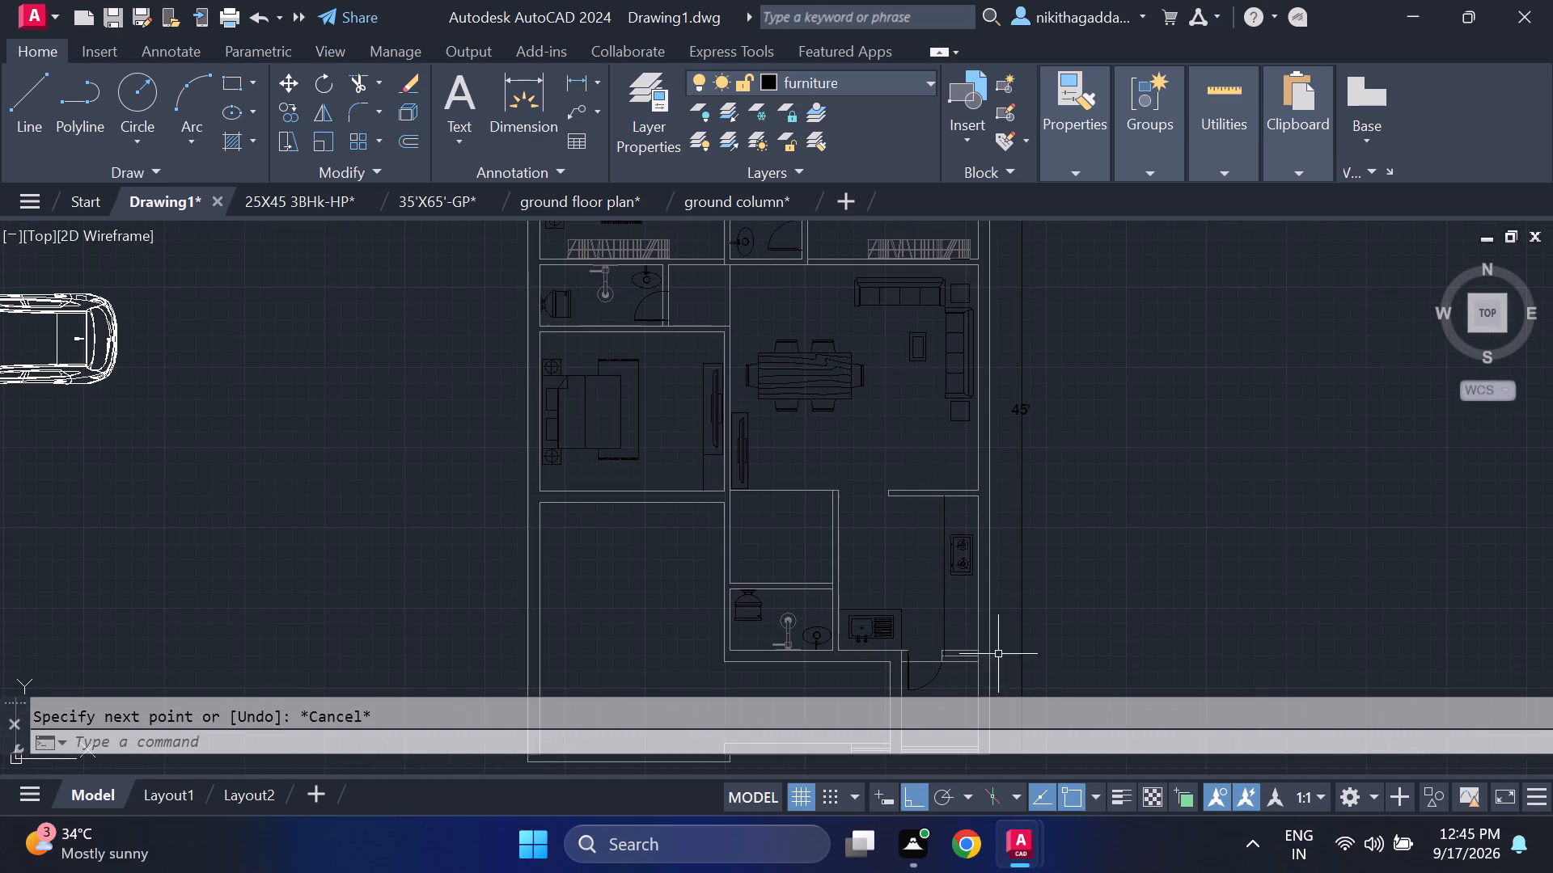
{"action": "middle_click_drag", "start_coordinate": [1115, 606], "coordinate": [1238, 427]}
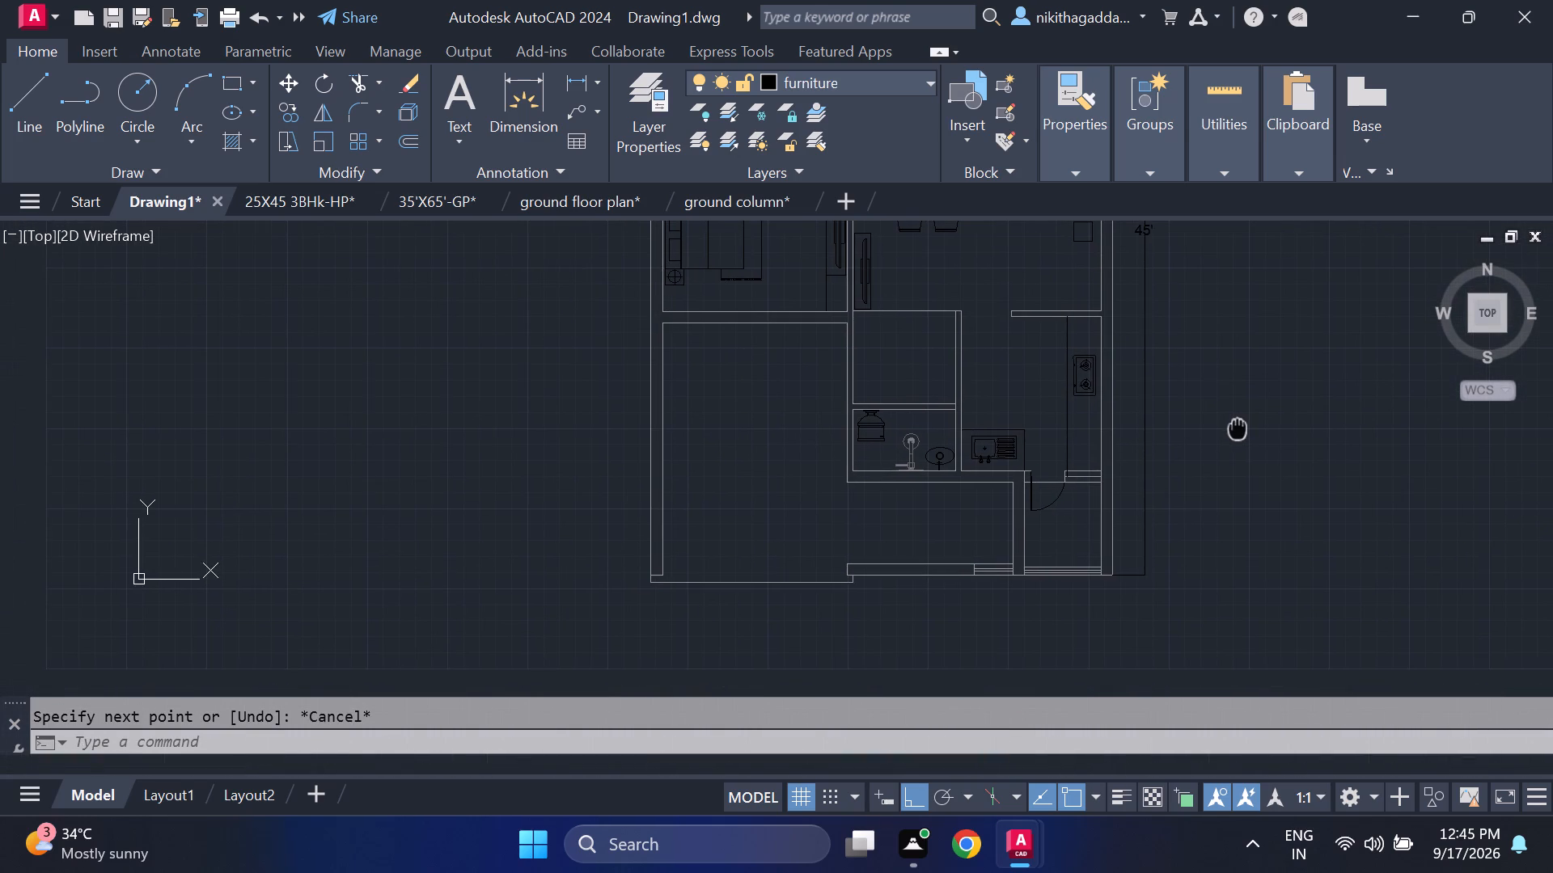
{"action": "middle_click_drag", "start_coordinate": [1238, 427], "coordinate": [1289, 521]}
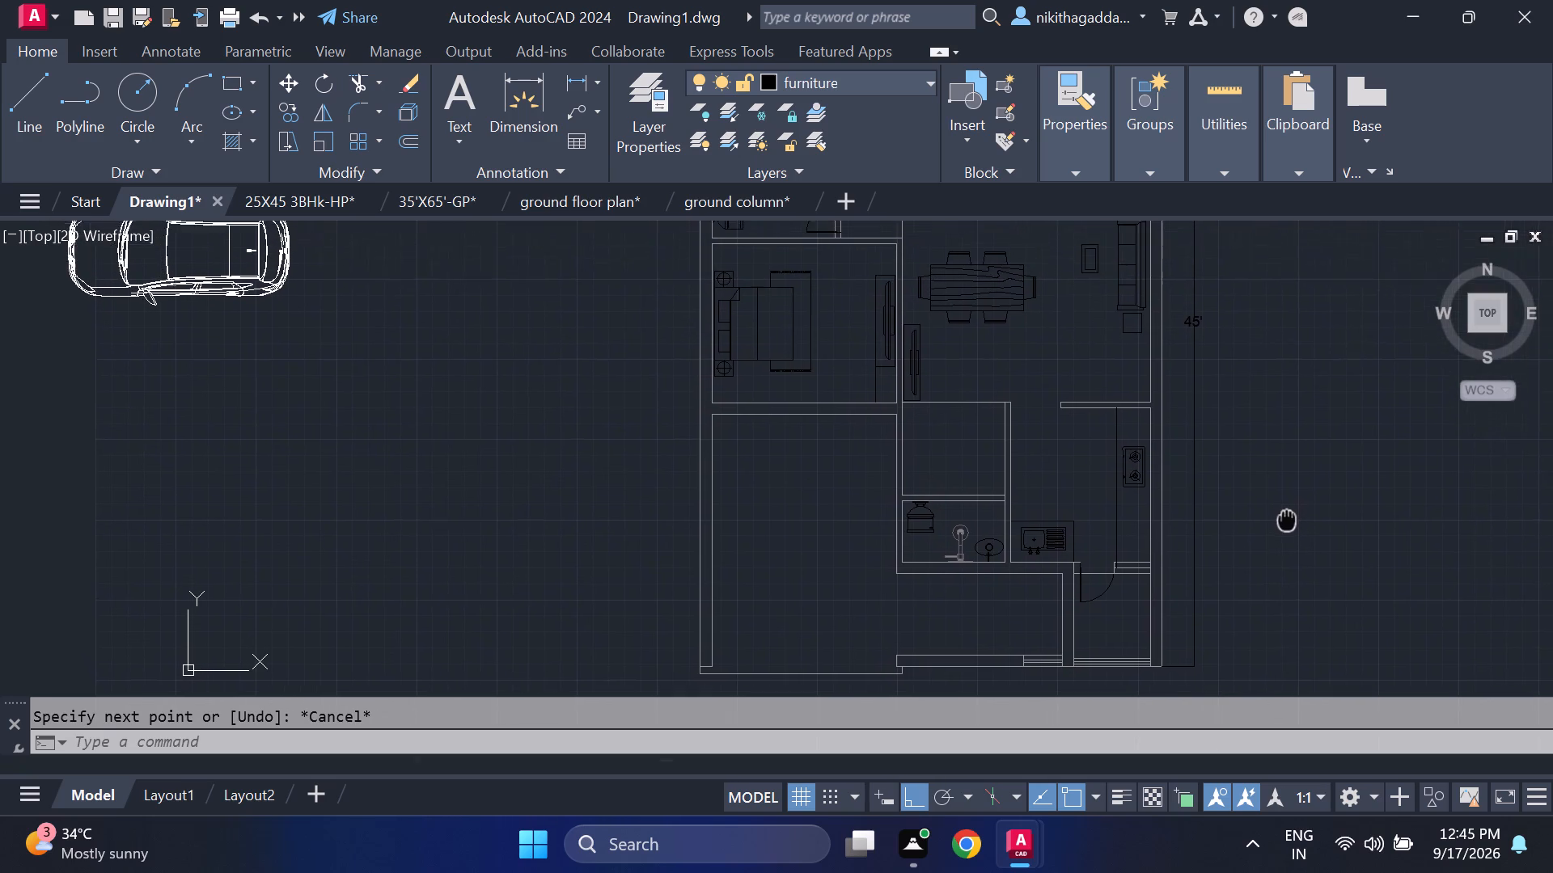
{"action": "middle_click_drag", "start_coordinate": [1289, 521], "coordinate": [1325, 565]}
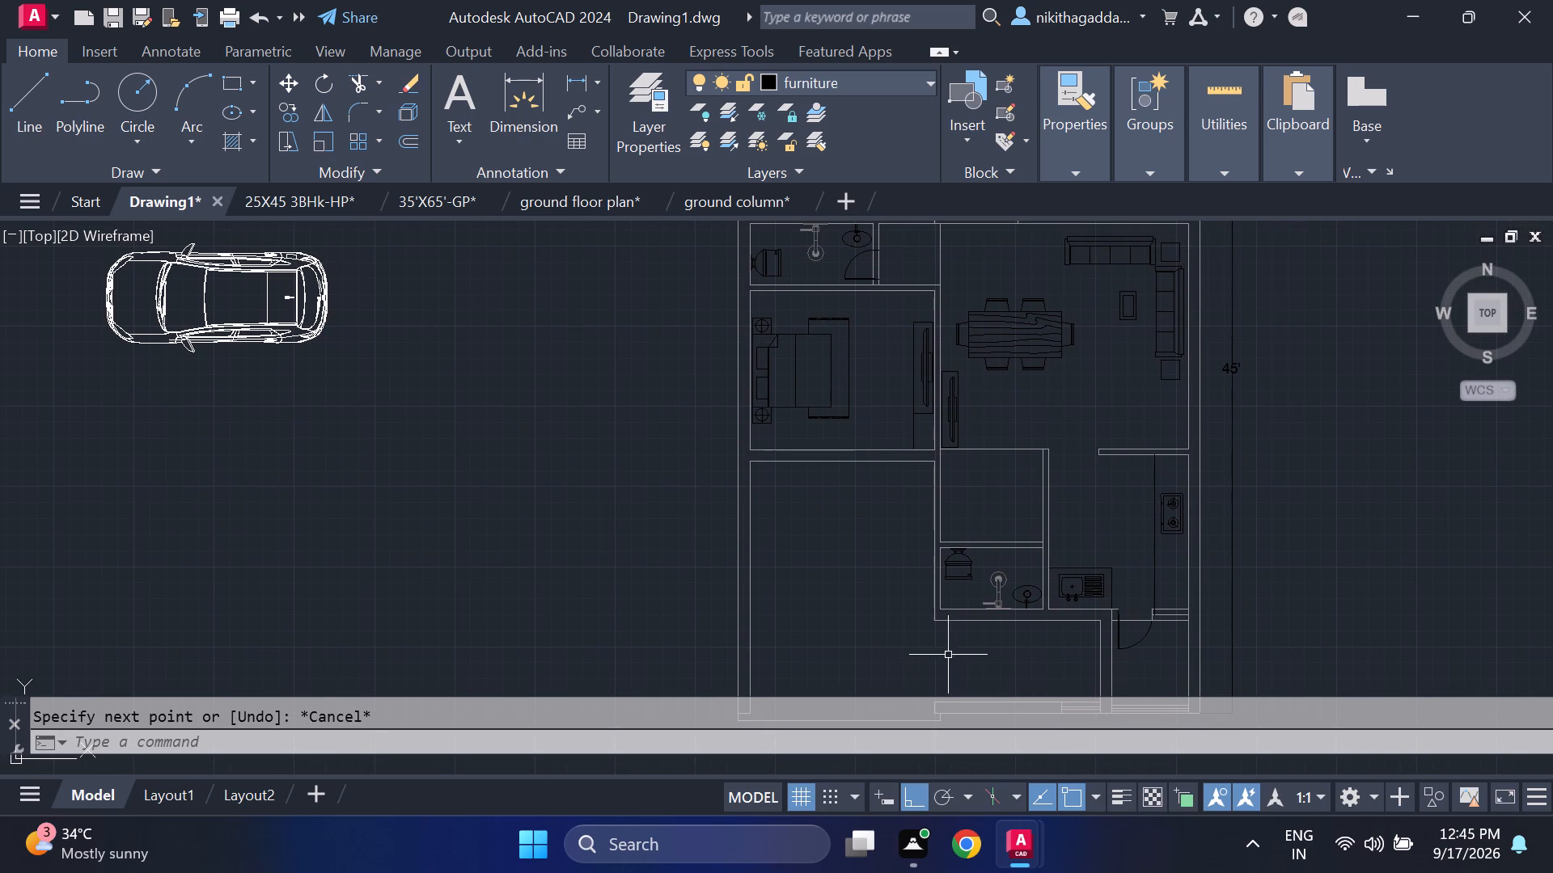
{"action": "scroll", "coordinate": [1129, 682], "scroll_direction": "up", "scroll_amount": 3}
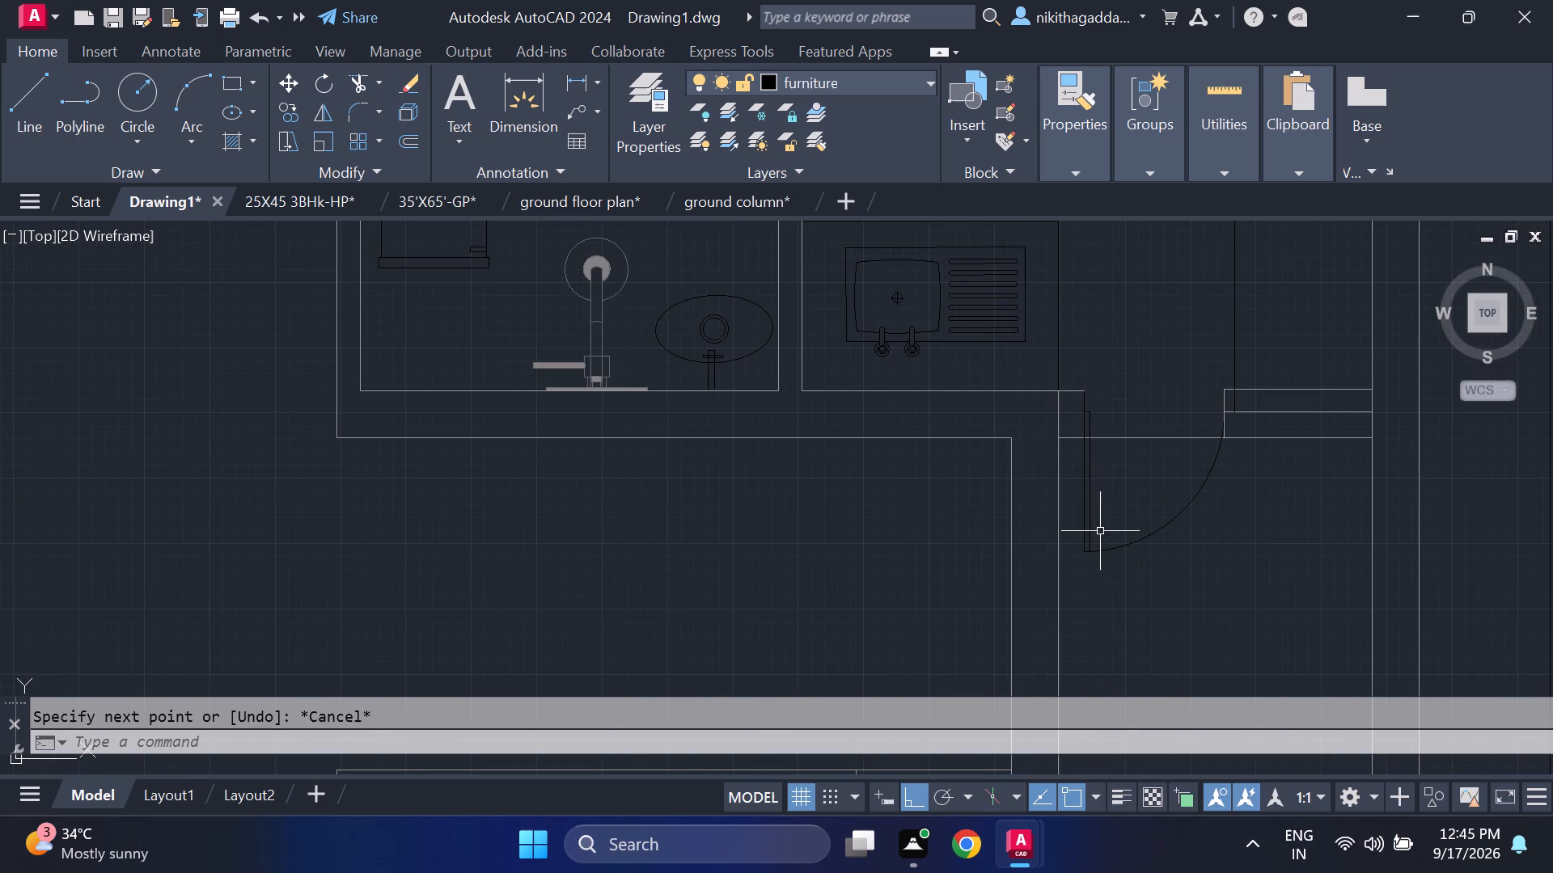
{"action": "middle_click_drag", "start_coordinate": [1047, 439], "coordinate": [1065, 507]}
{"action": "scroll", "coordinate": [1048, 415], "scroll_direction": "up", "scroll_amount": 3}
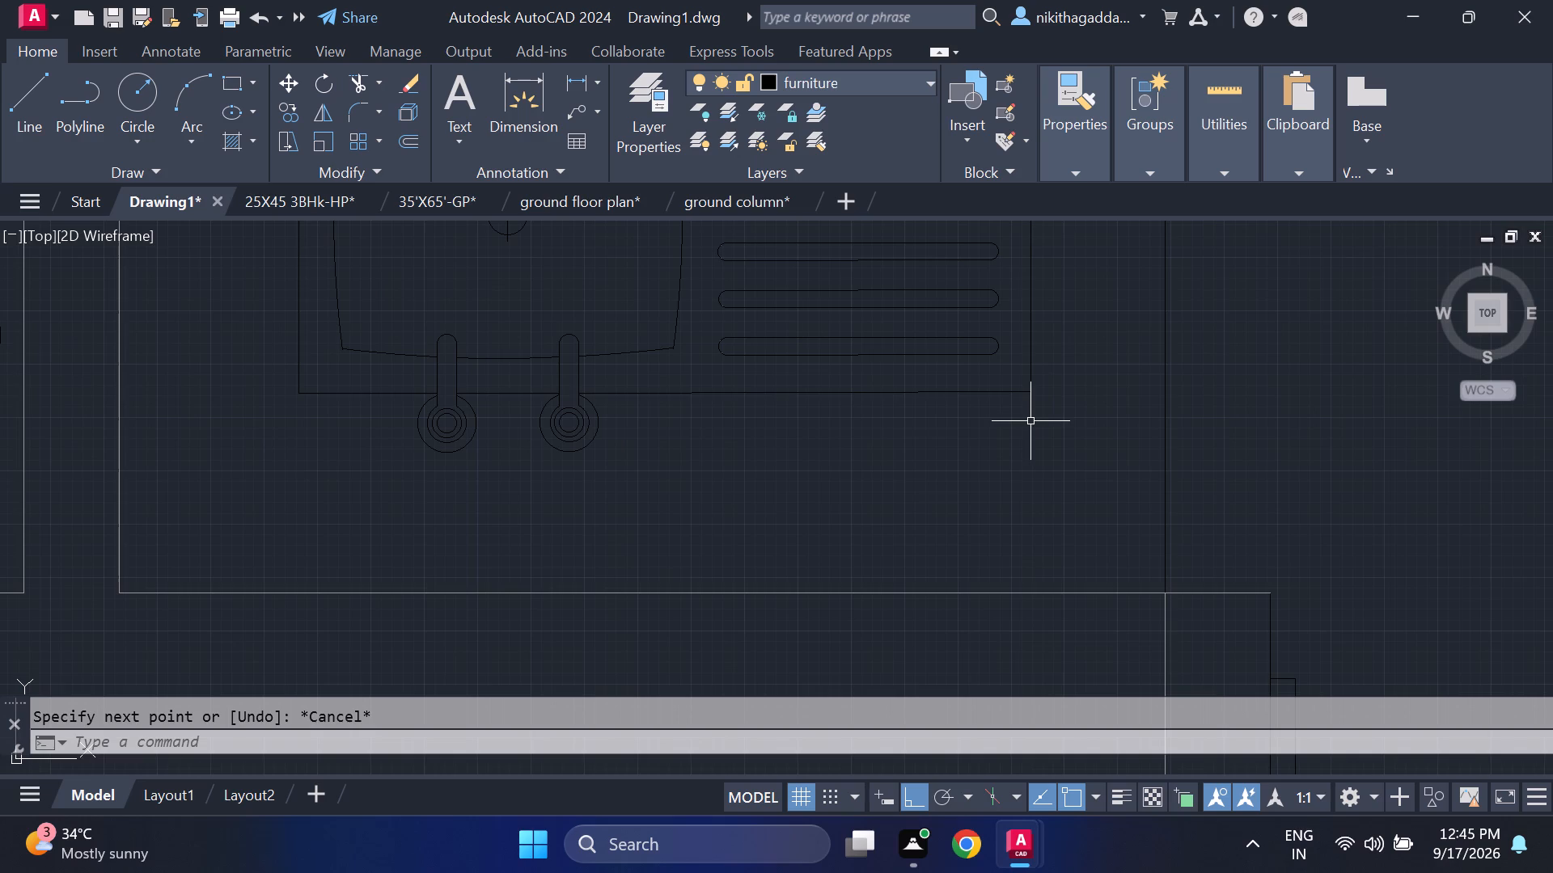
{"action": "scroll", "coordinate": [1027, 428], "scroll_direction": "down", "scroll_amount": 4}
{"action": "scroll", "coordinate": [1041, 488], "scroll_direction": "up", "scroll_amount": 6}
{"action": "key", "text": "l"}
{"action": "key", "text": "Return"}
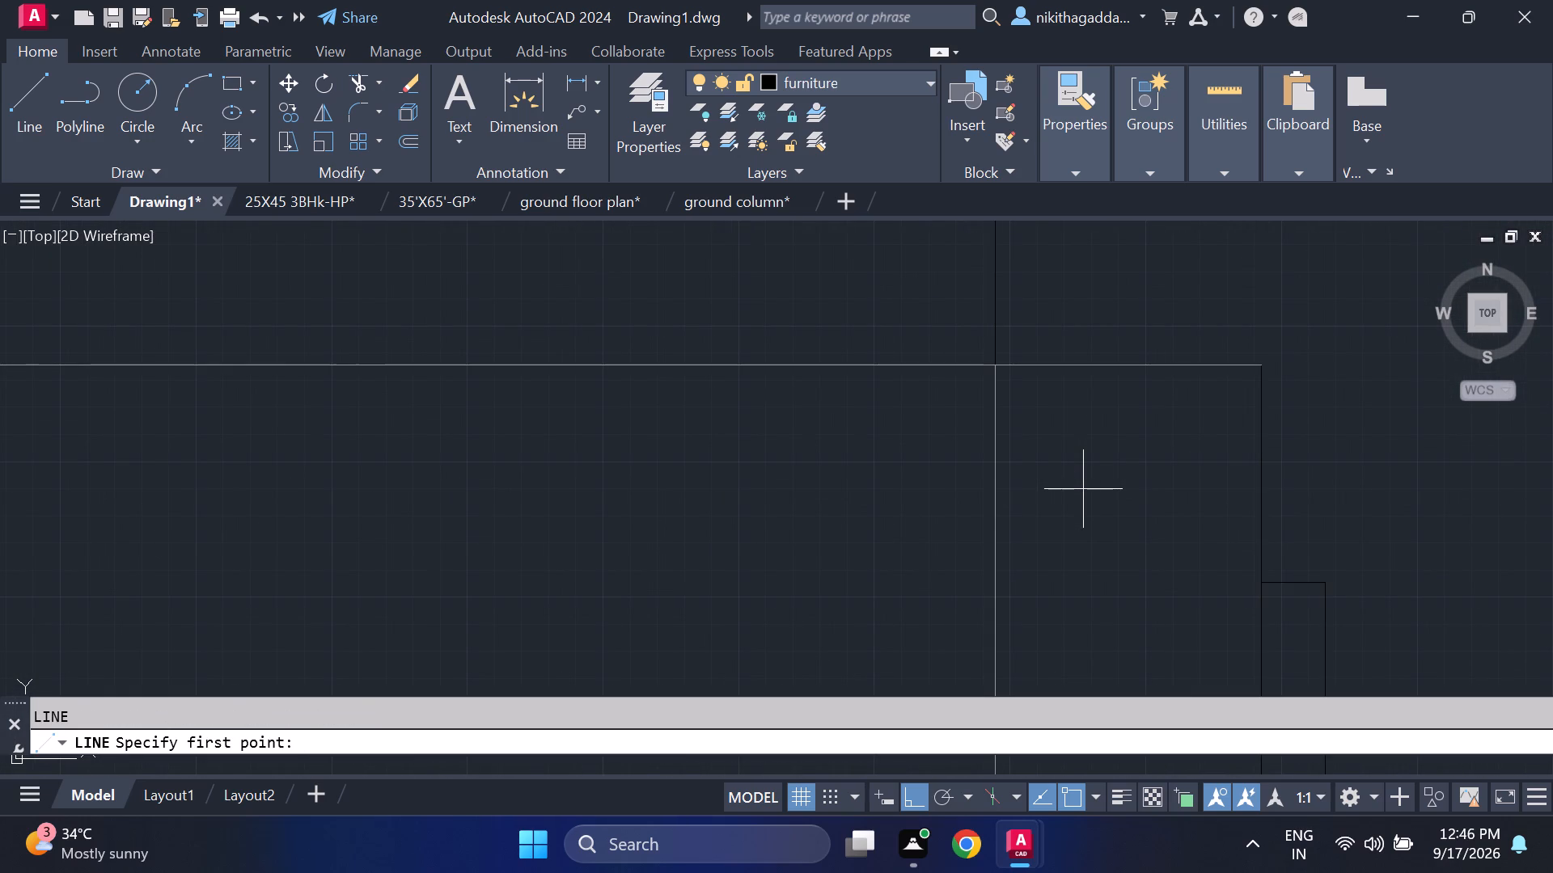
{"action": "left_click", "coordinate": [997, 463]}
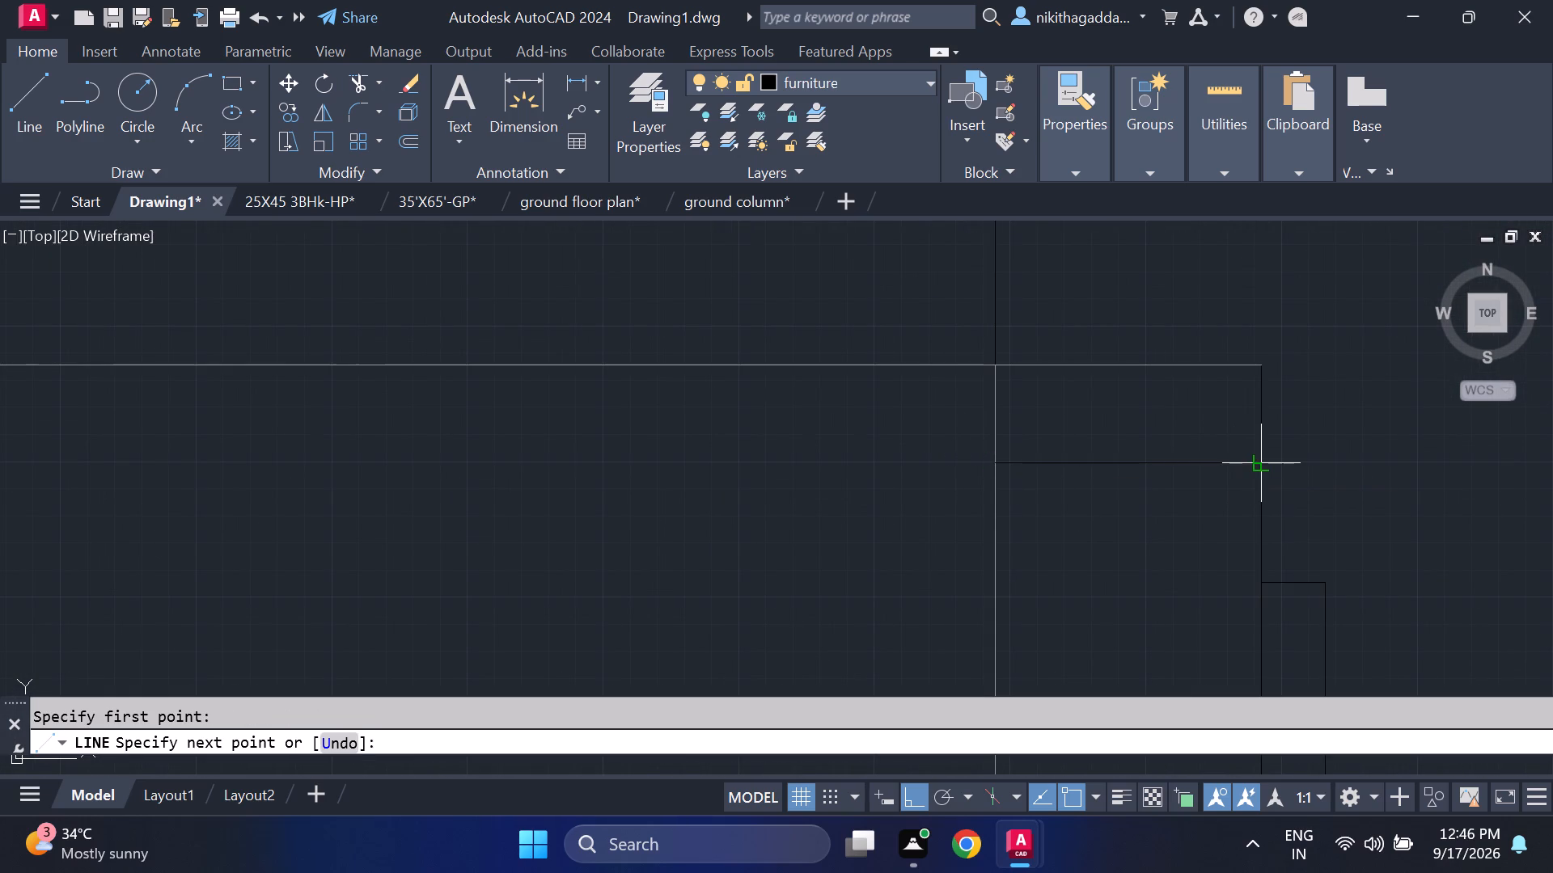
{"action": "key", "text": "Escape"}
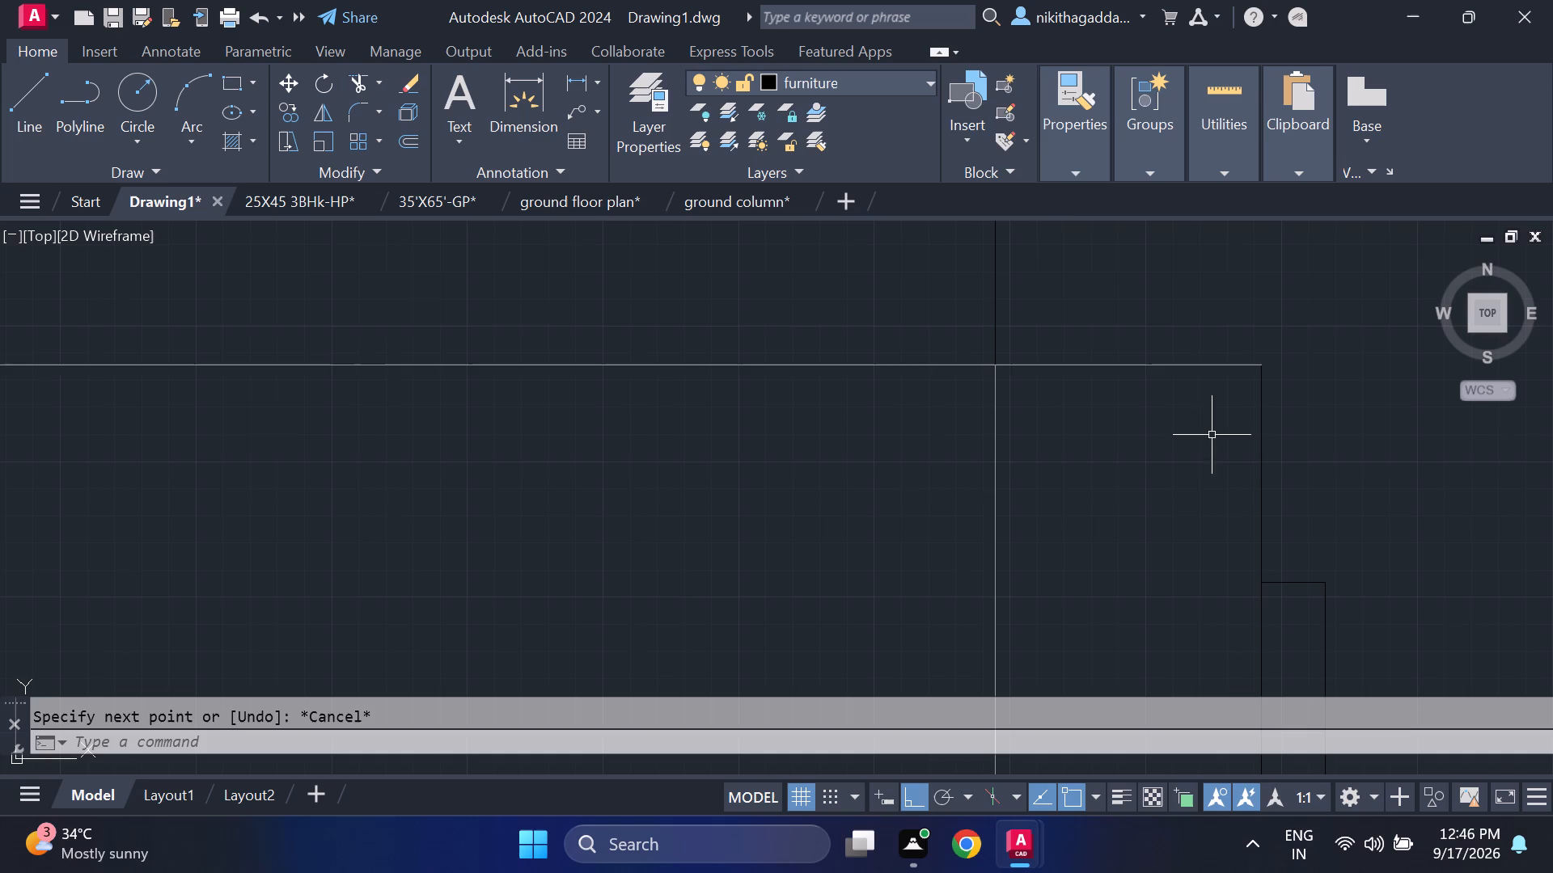
On the walls layer, draw a short horizontal line across the kitchen door's west wall stub, just below the upper wall line.
{"action": "left_click", "coordinate": [933, 86]}
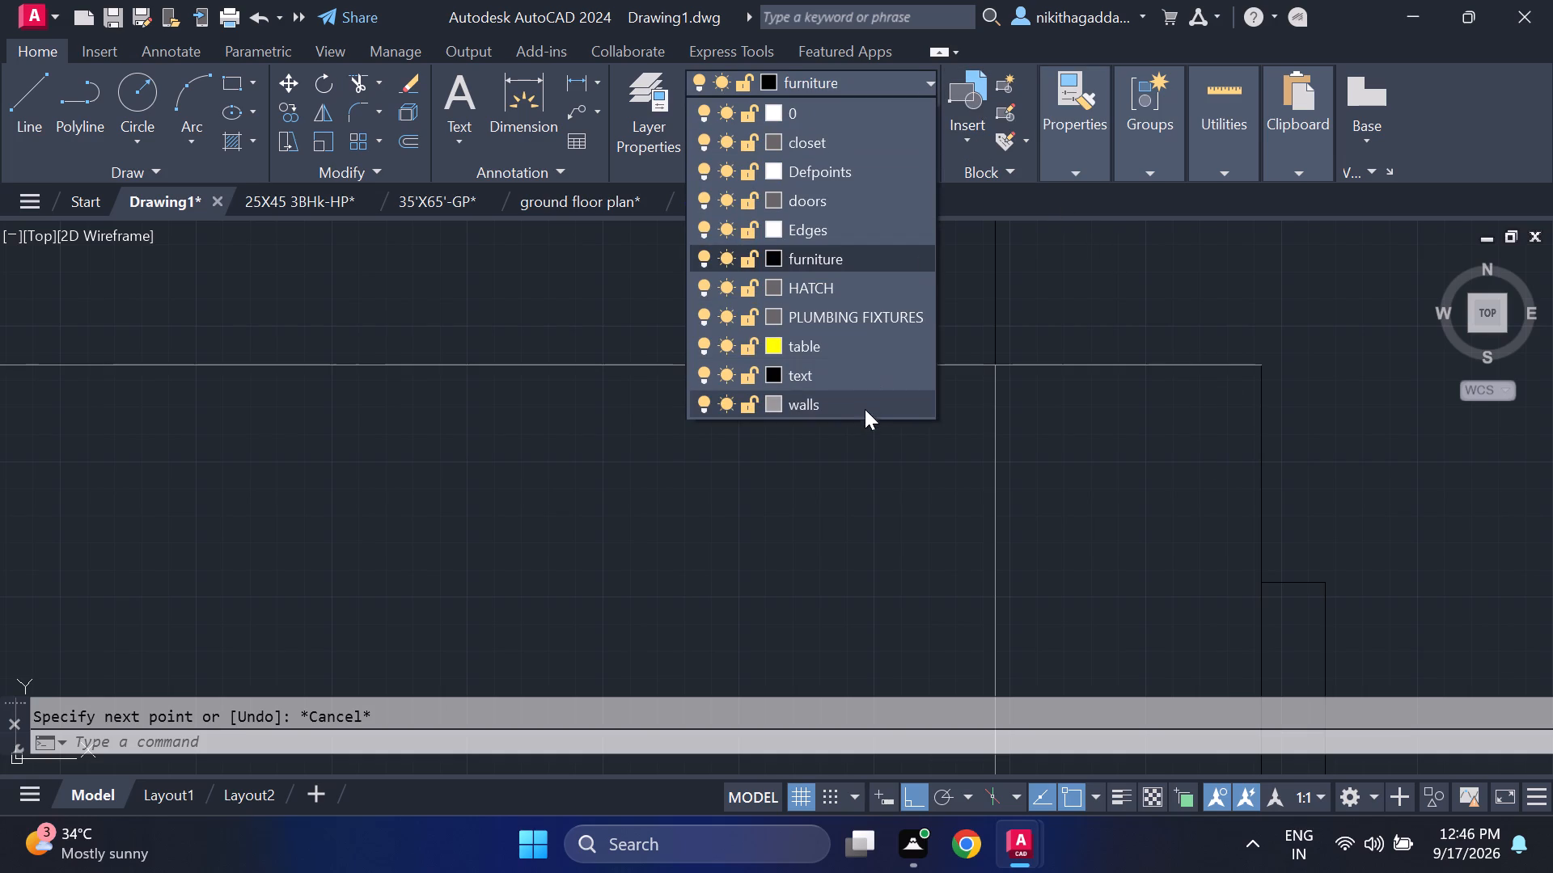
{"action": "left_click", "coordinate": [861, 410]}
{"action": "key", "text": "l"}
{"action": "key", "text": "Return"}
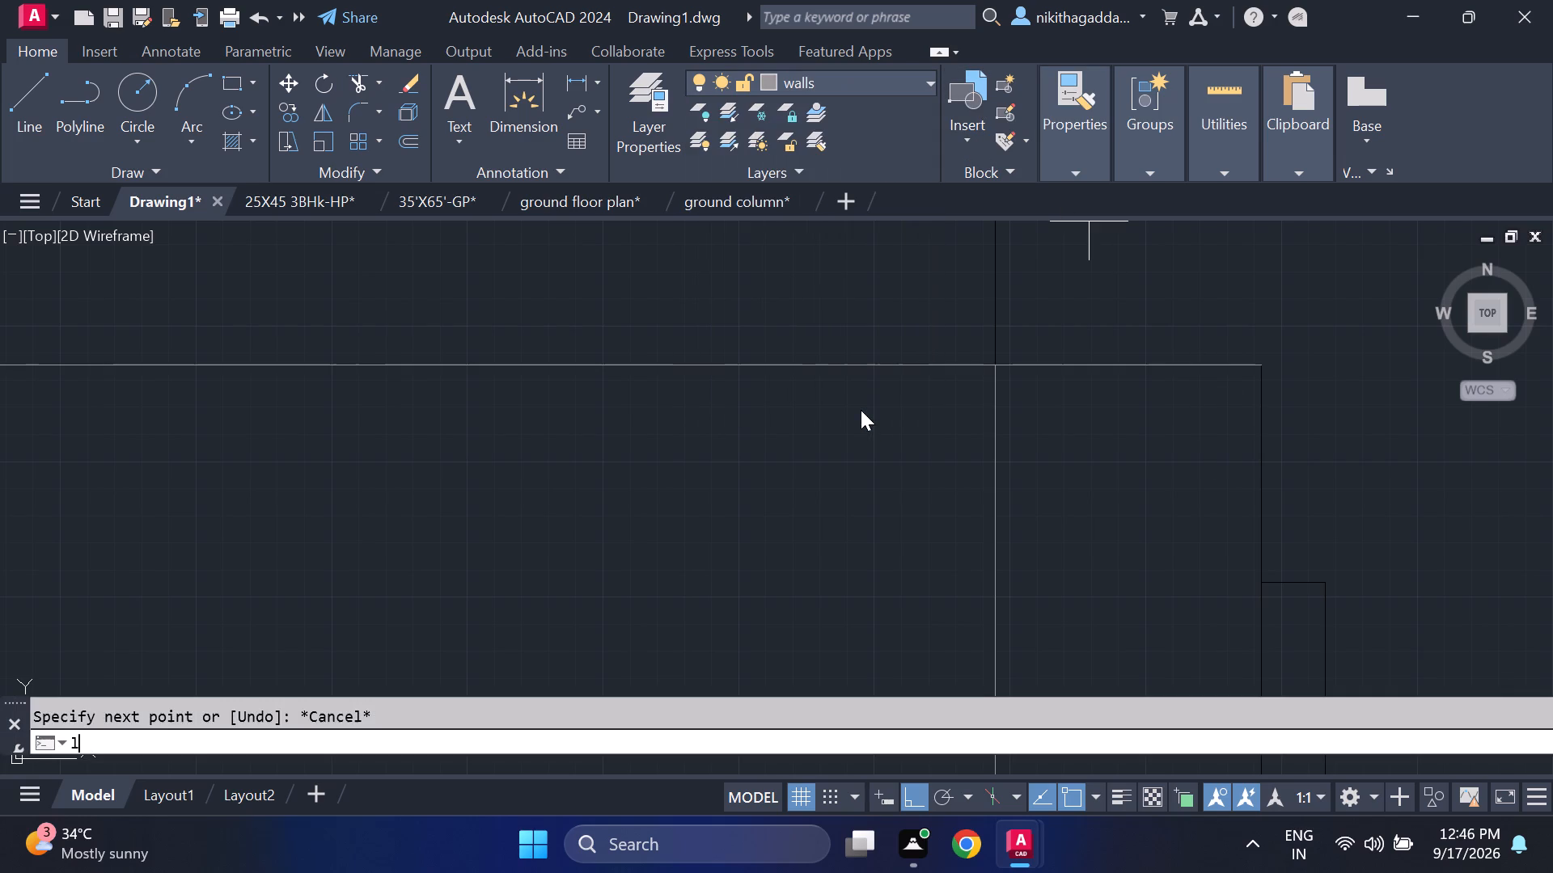
{"action": "left_click", "coordinate": [1001, 458]}
{"action": "left_click", "coordinate": [1263, 465]}
{"action": "scroll", "coordinate": [1205, 503], "scroll_direction": "down", "scroll_amount": 3}
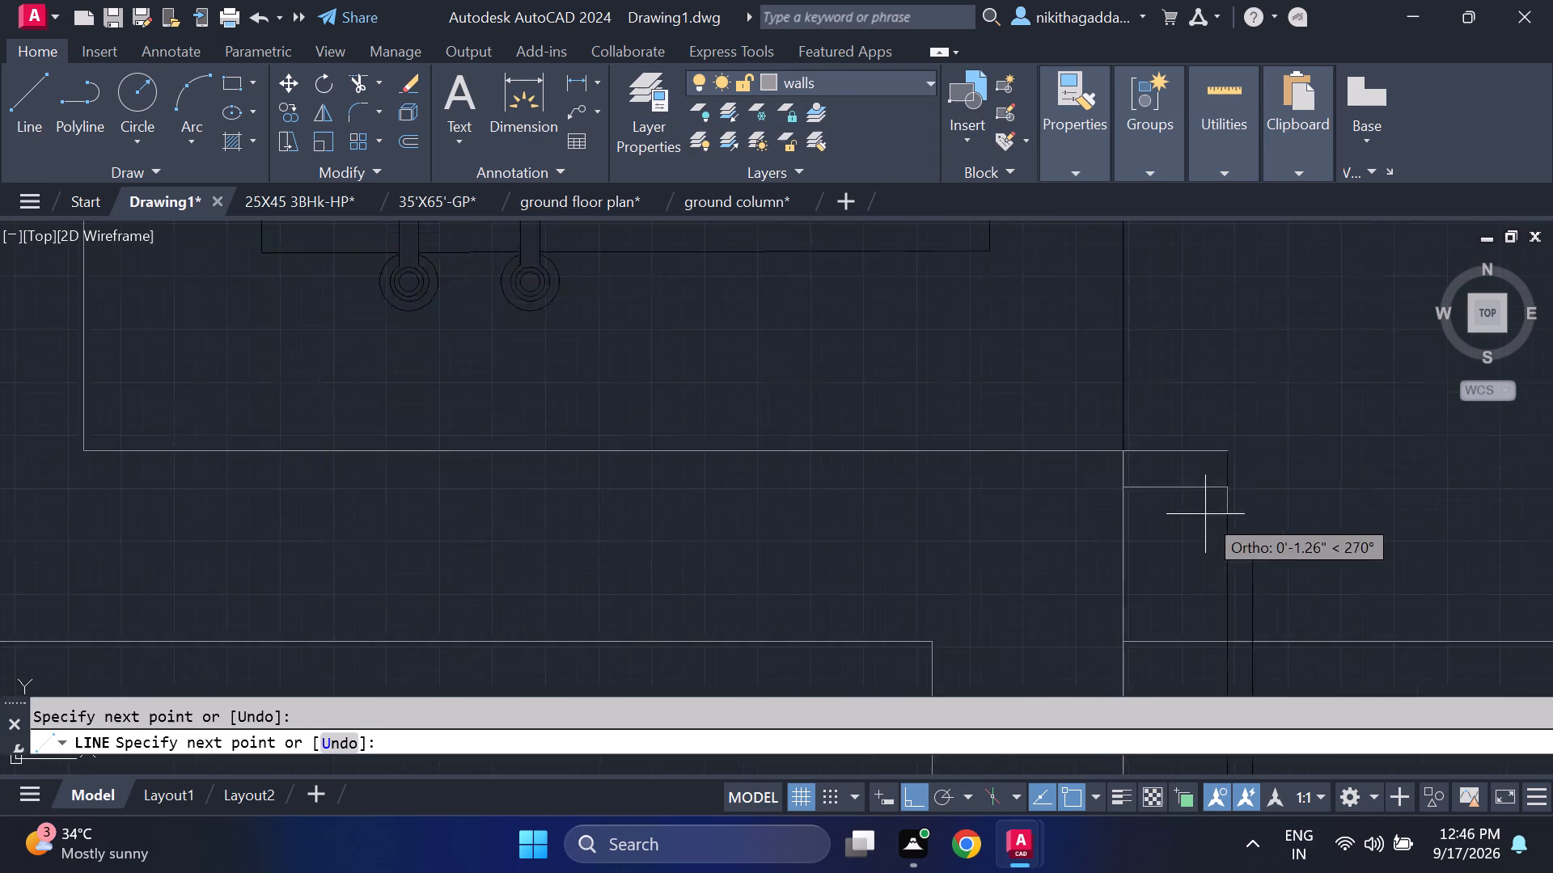
{"action": "scroll", "coordinate": [1206, 522], "scroll_direction": "down", "scroll_amount": 2}
{"action": "key", "text": "Escape"}
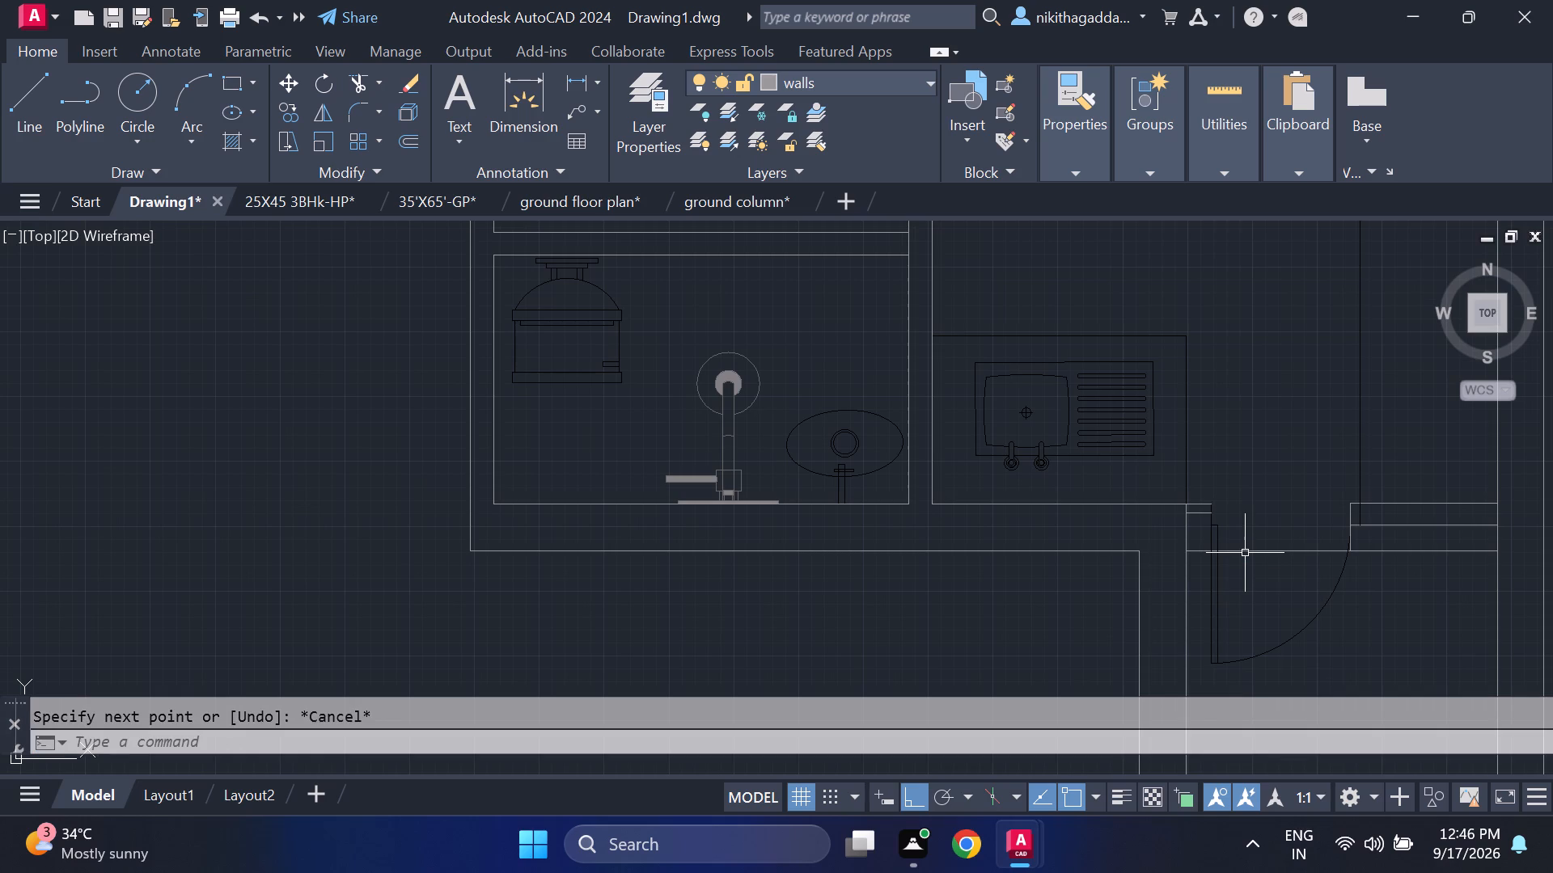
Close the west stub's door-side end with a short vertical line from the new horizontal line up to the upper wall line.
{"action": "scroll", "coordinate": [1175, 496], "scroll_direction": "up", "scroll_amount": 2}
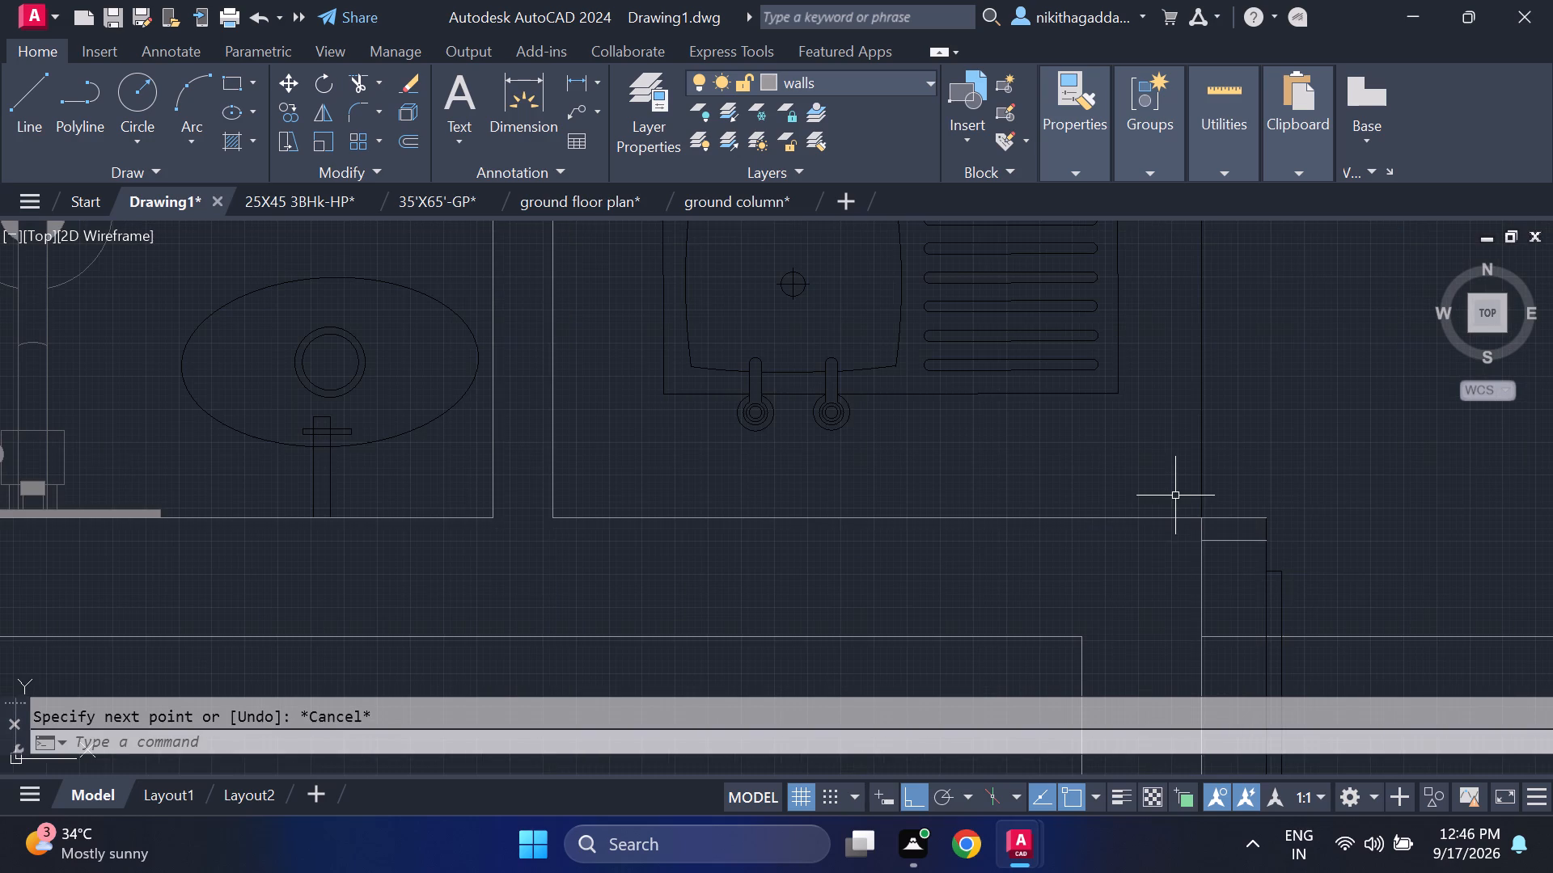
{"action": "scroll", "coordinate": [1297, 559], "scroll_direction": "up", "scroll_amount": 3}
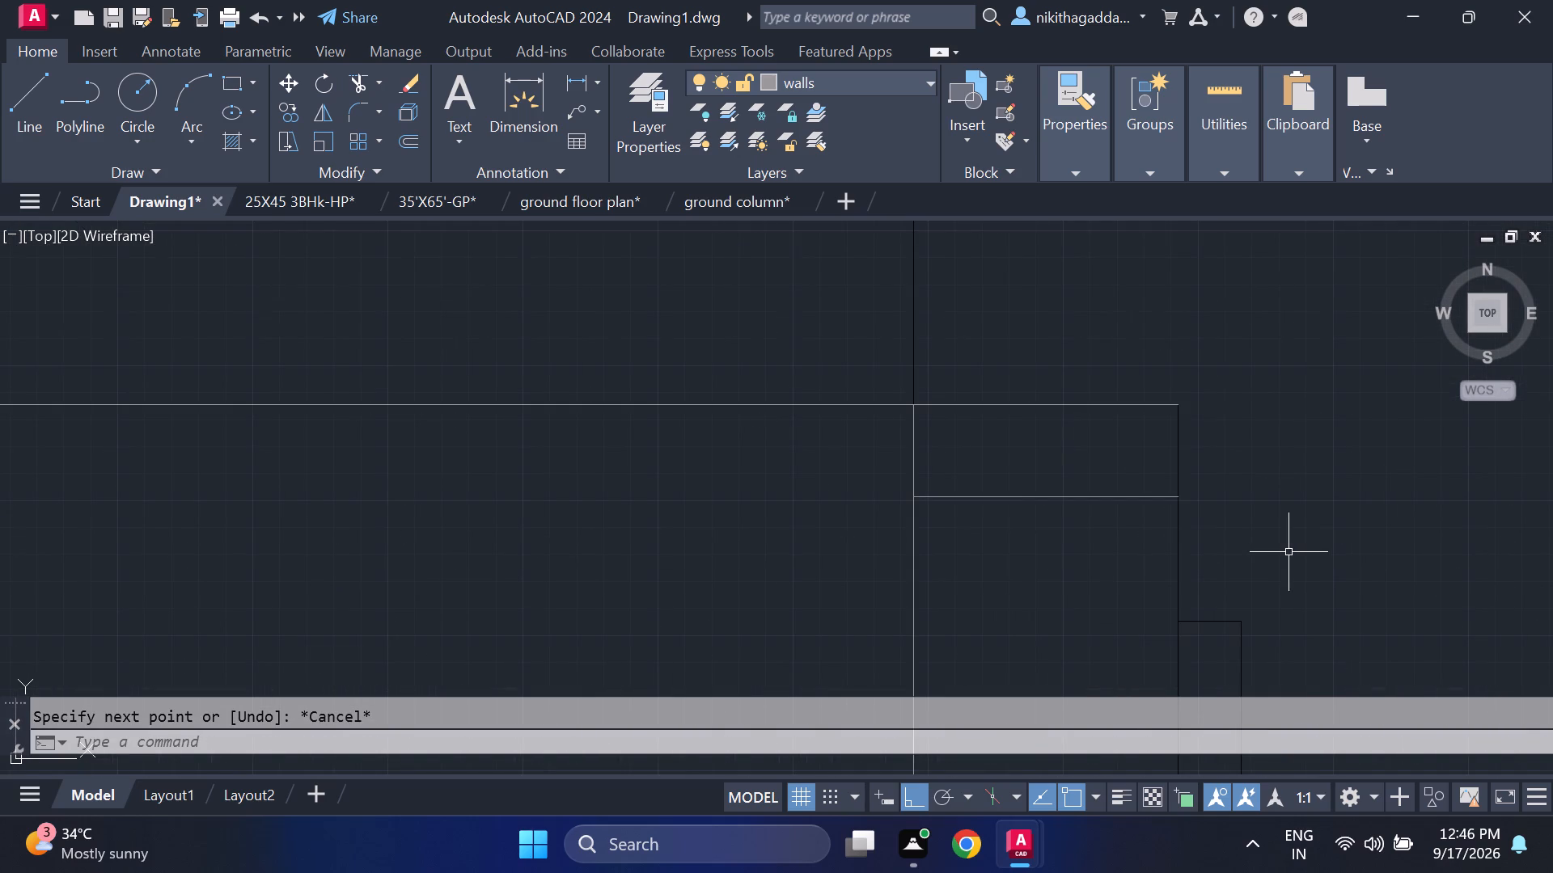
{"action": "key", "text": "l"}
{"action": "key", "text": "Return"}
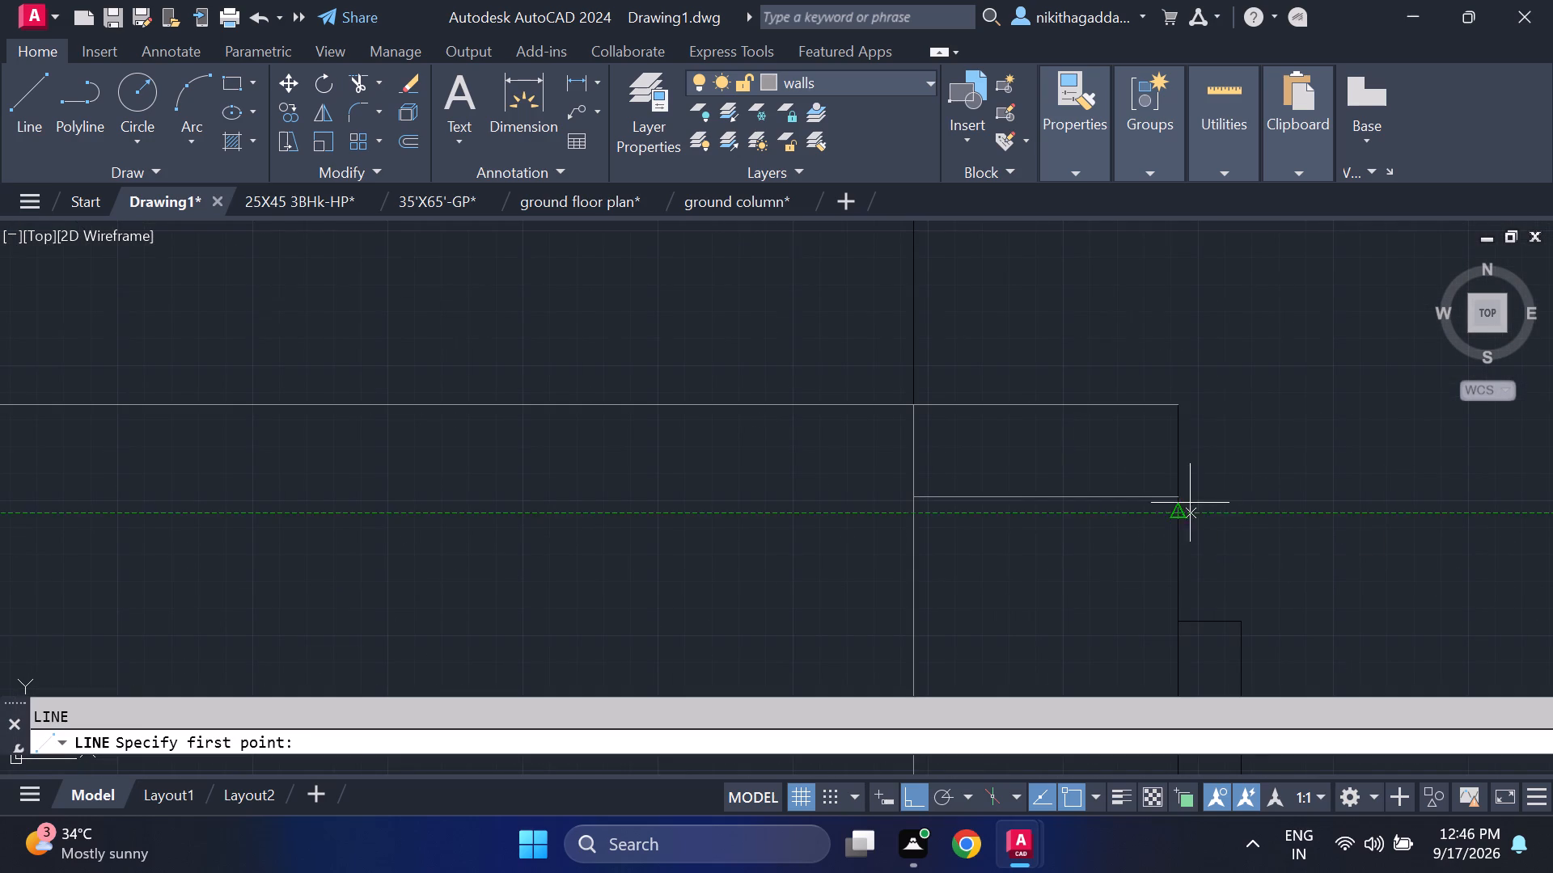
{"action": "left_click", "coordinate": [1179, 503]}
{"action": "left_click", "coordinate": [1176, 407]}
{"action": "scroll", "coordinate": [1290, 470], "scroll_direction": "down", "scroll_amount": 5}
{"action": "key", "text": "Escape"}
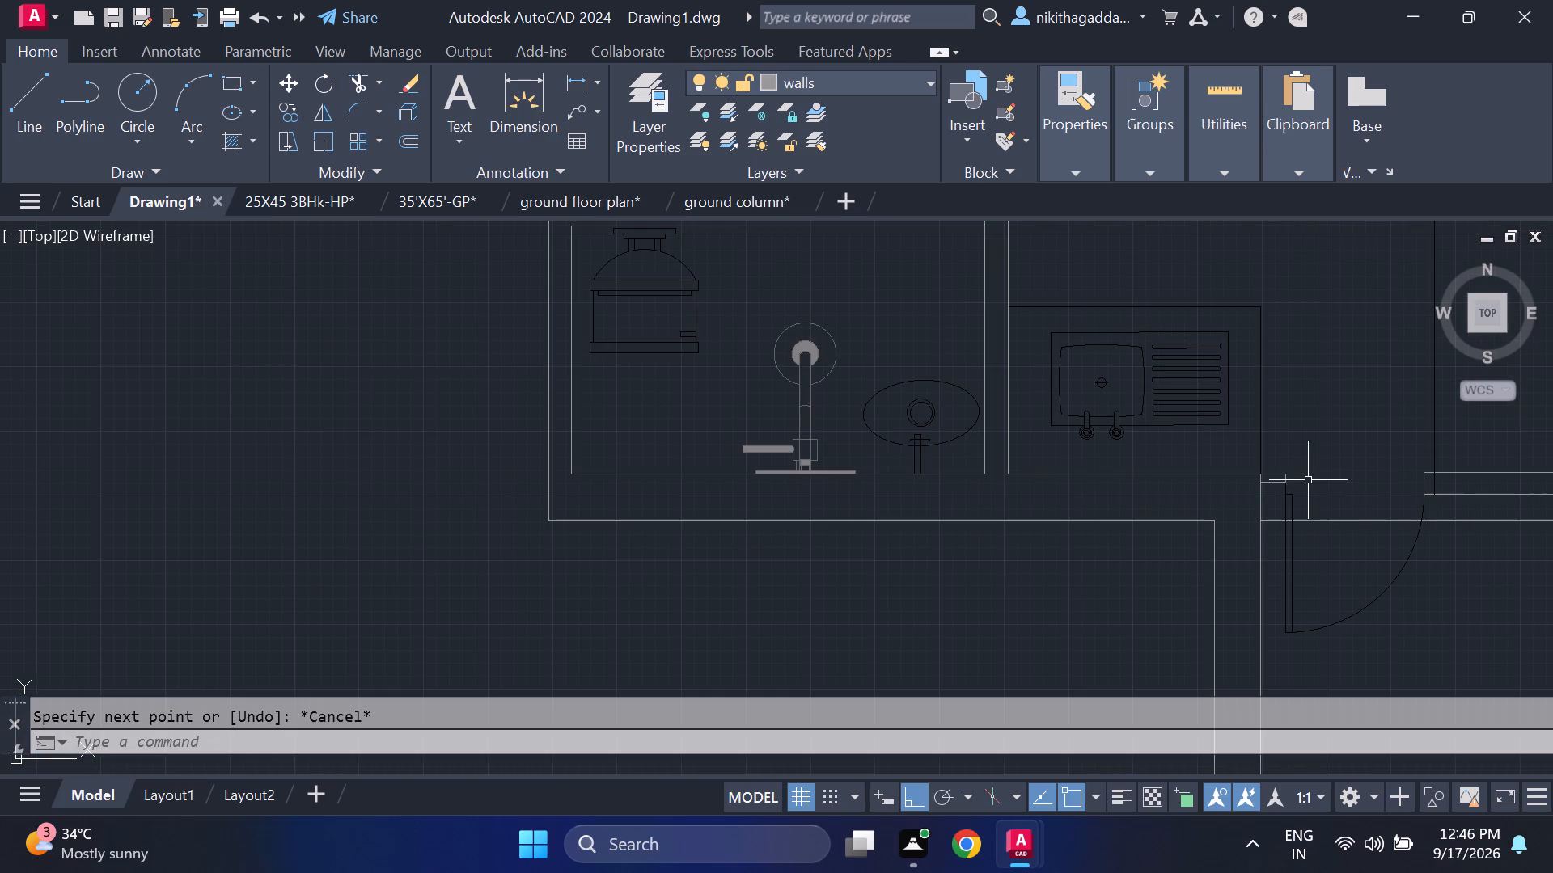
Move the east wall stub's middle line straight up, level with the short horizontal line on the door's west side.
{"action": "scroll", "coordinate": [1326, 515], "scroll_direction": "down", "scroll_amount": 3}
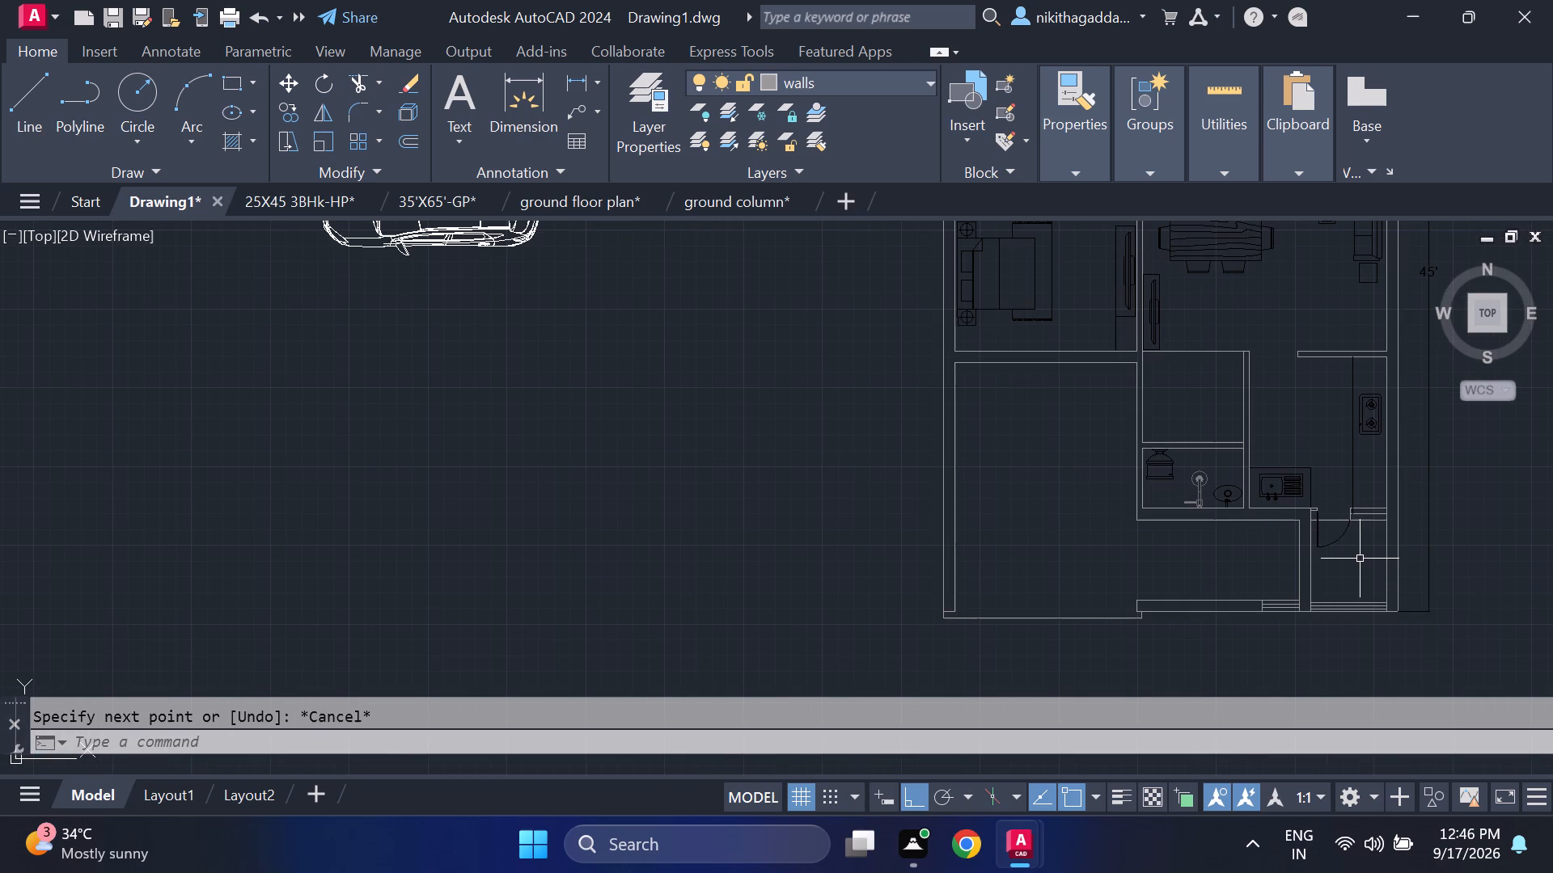
{"action": "scroll", "coordinate": [1377, 530], "scroll_direction": "up", "scroll_amount": 3}
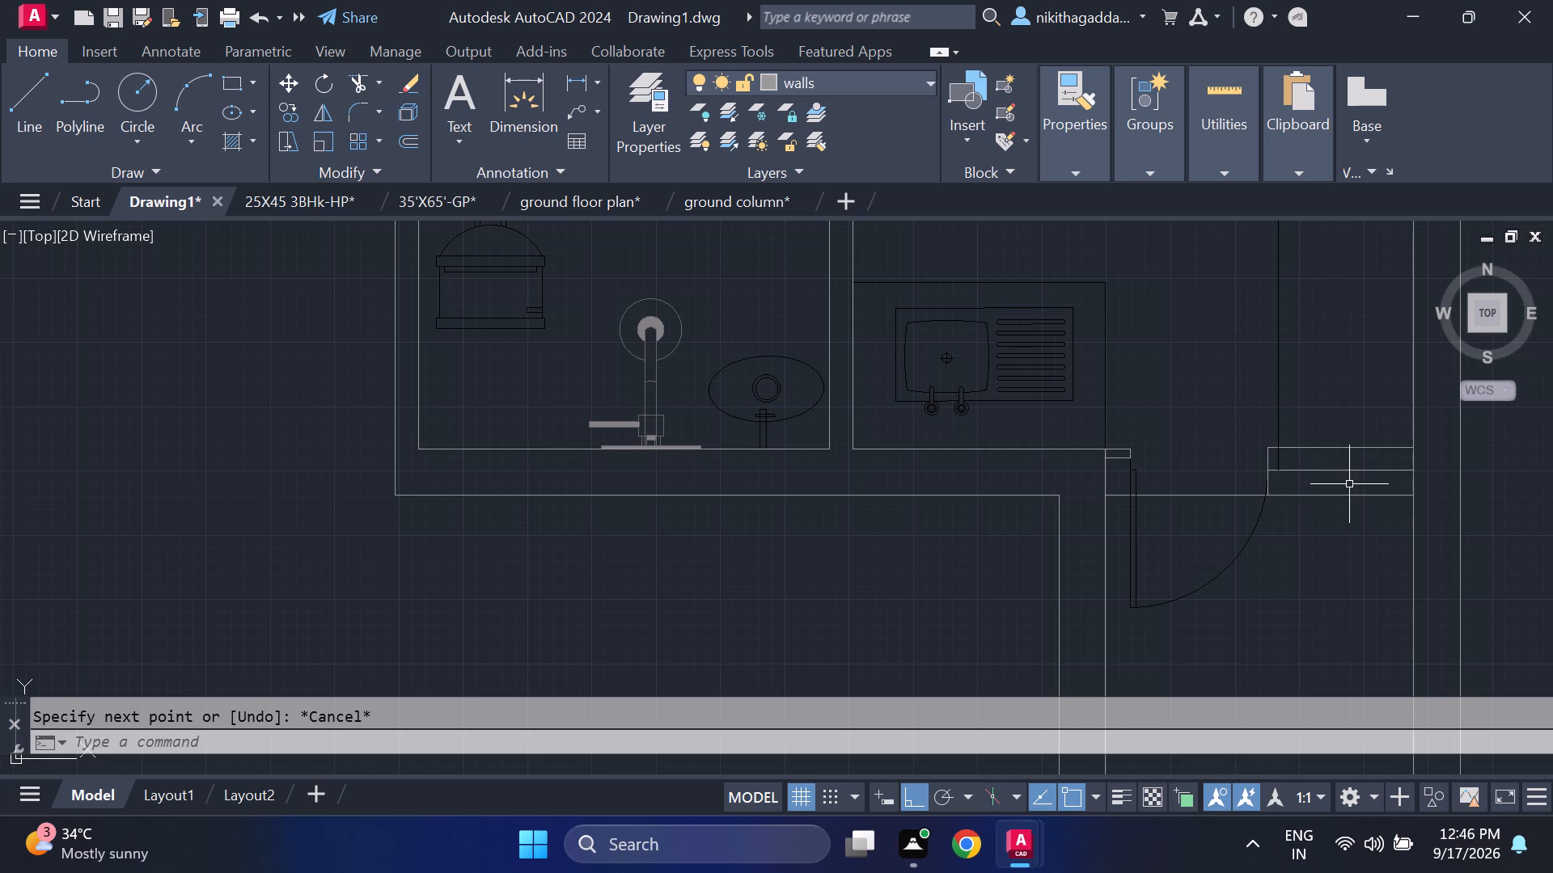
{"action": "scroll", "coordinate": [1369, 438], "scroll_direction": "up", "scroll_amount": 2}
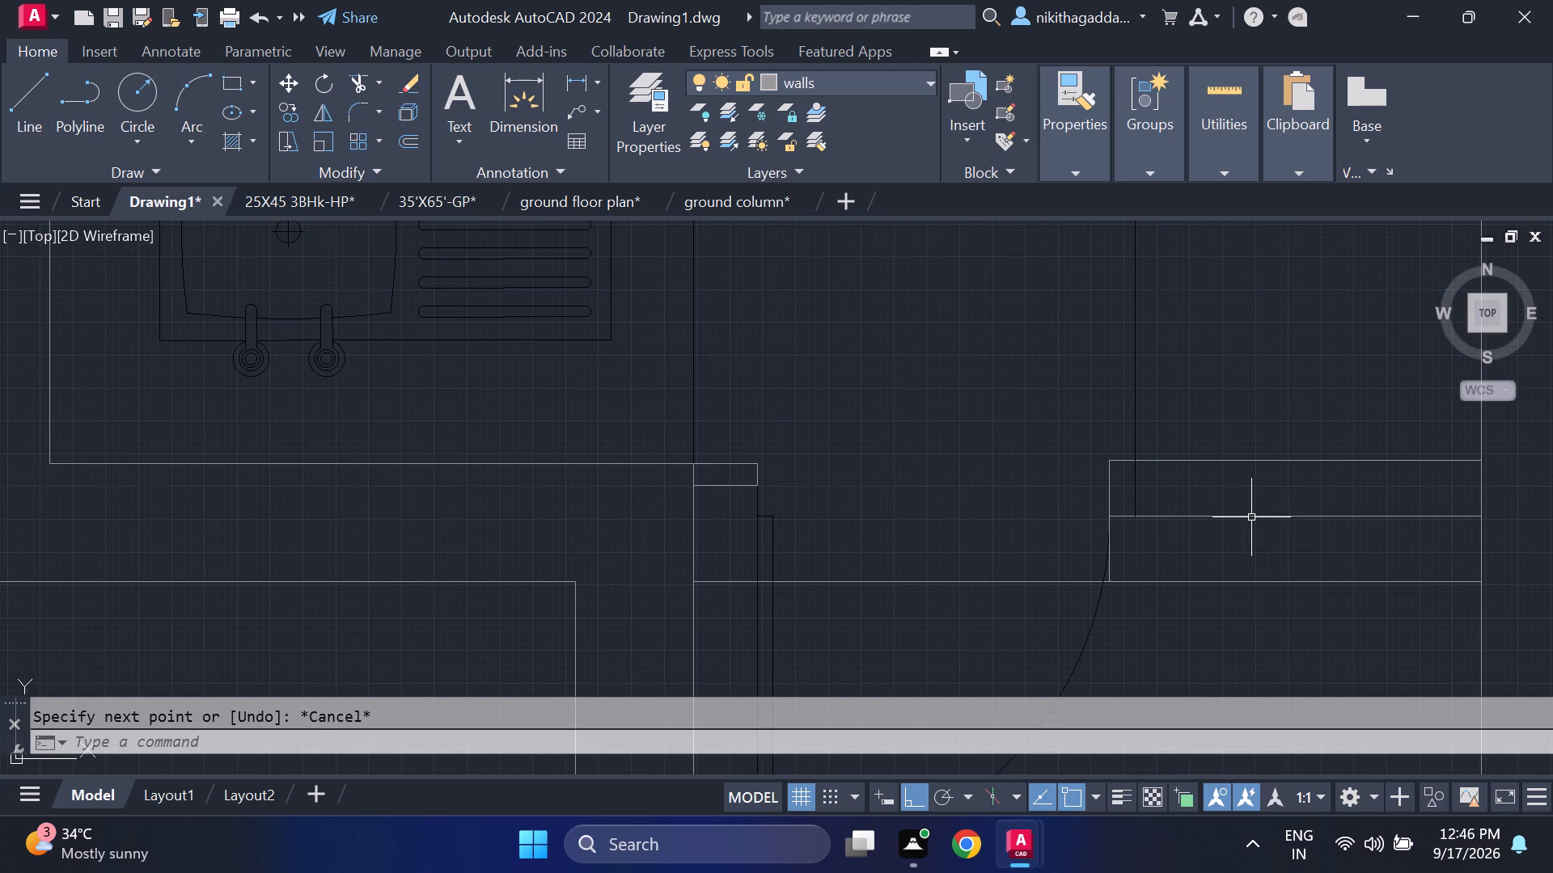
{"action": "left_click", "coordinate": [1266, 508]}
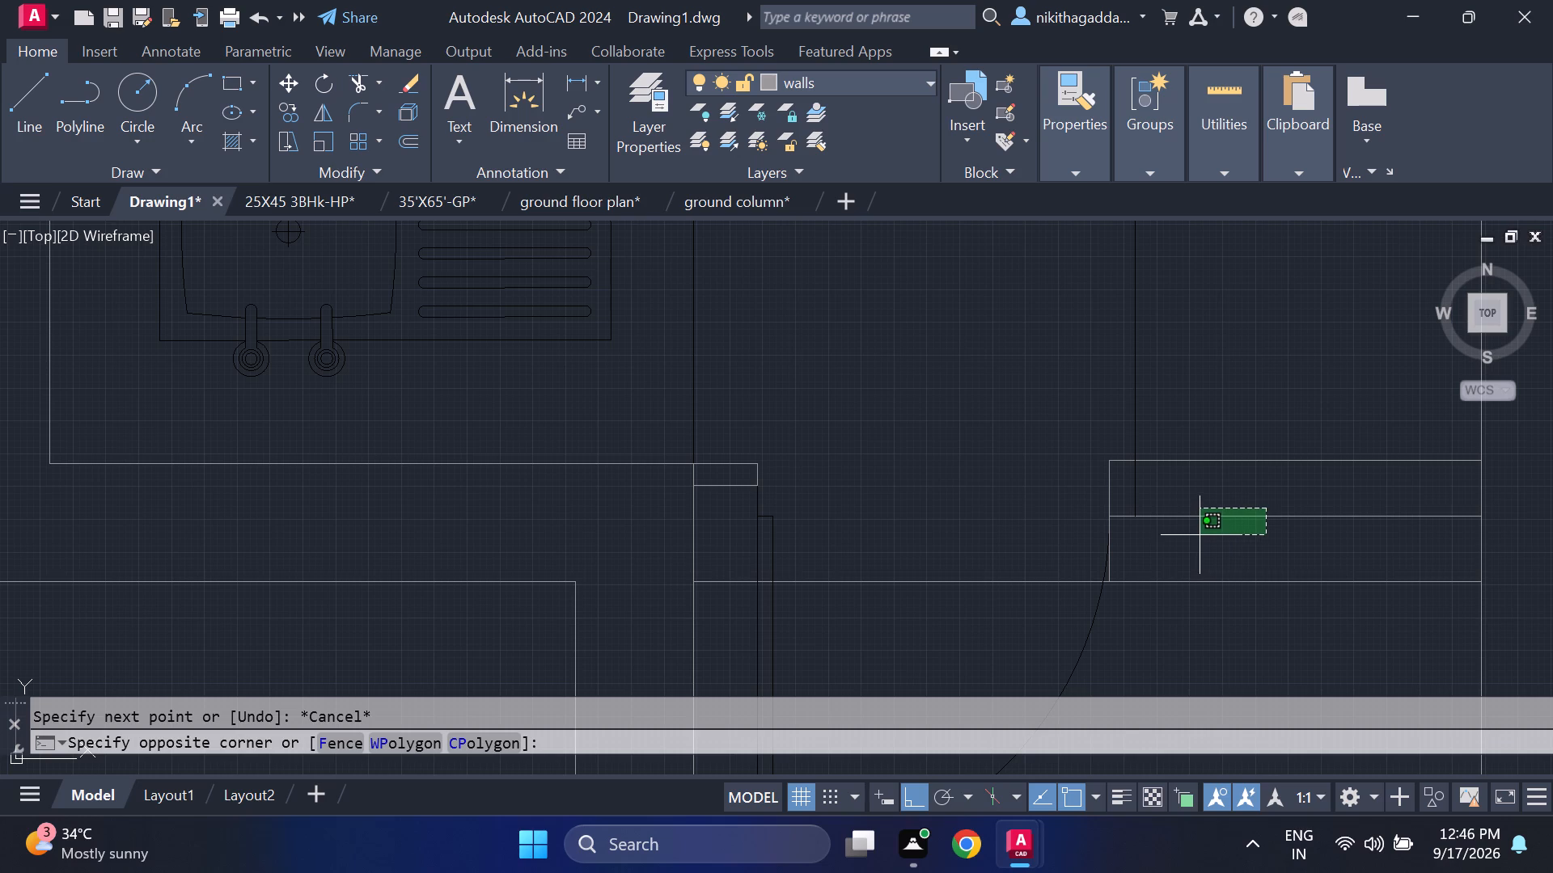
{"action": "left_click", "coordinate": [1200, 535]}
{"action": "key", "text": "m"}
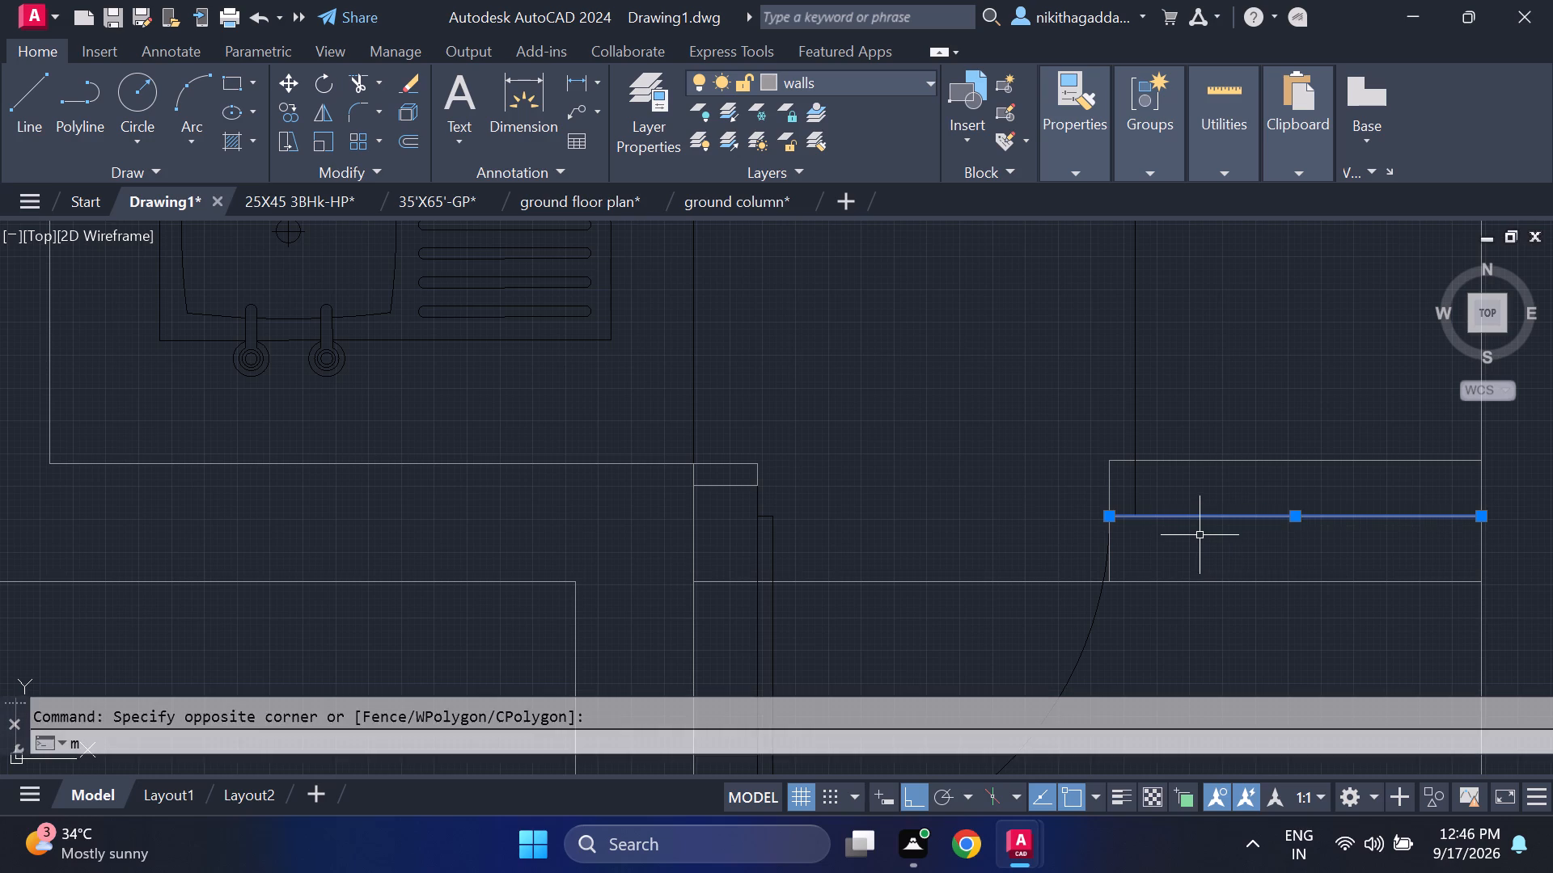
{"action": "key", "text": "Return"}
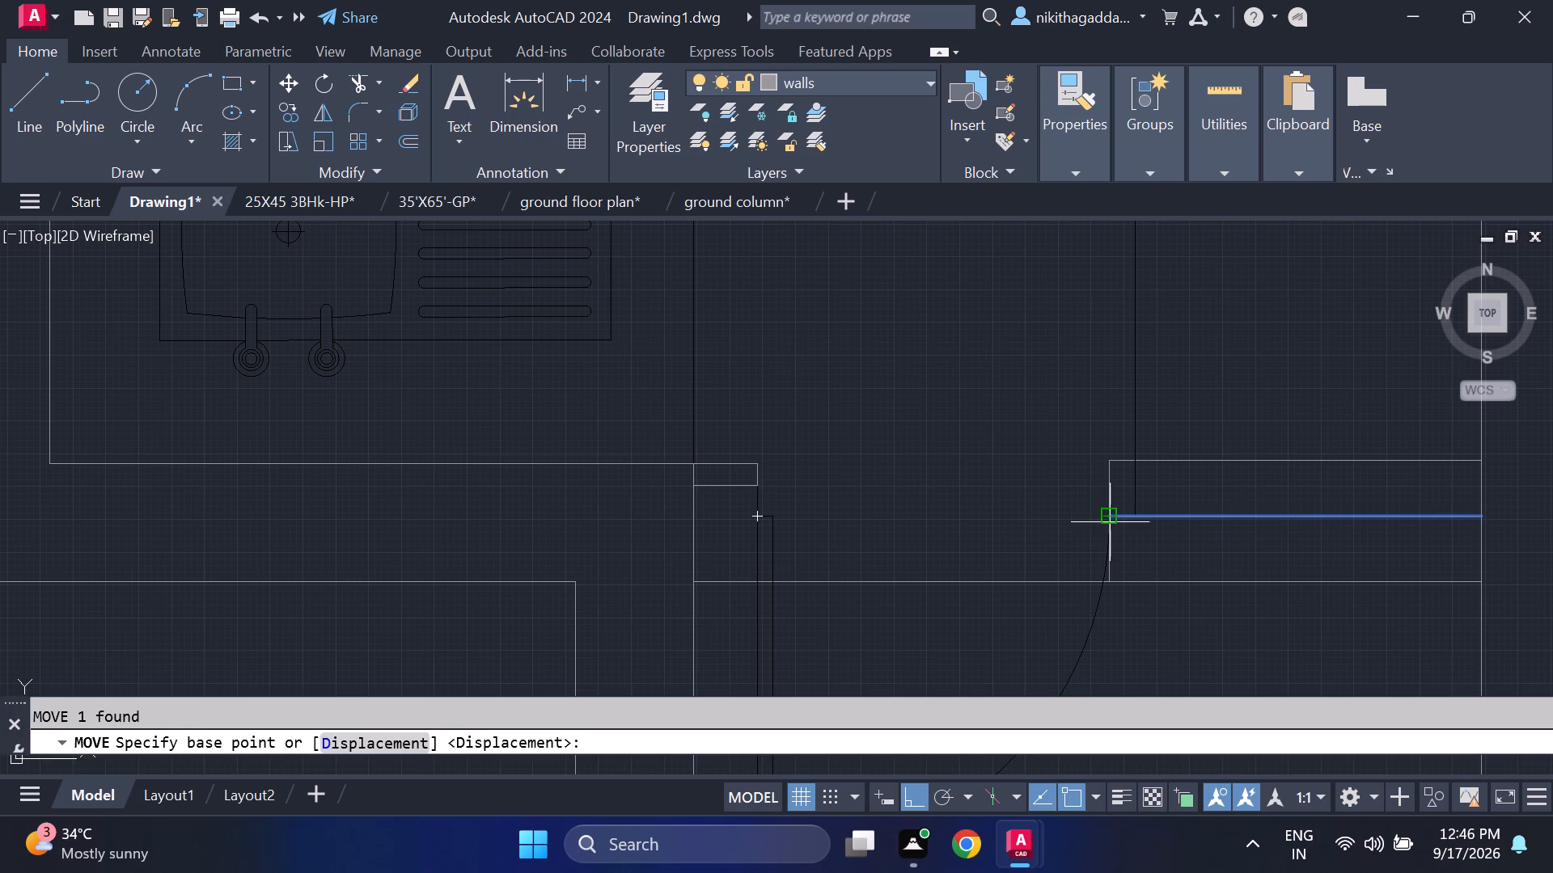
{"action": "left_click", "coordinate": [1111, 522]}
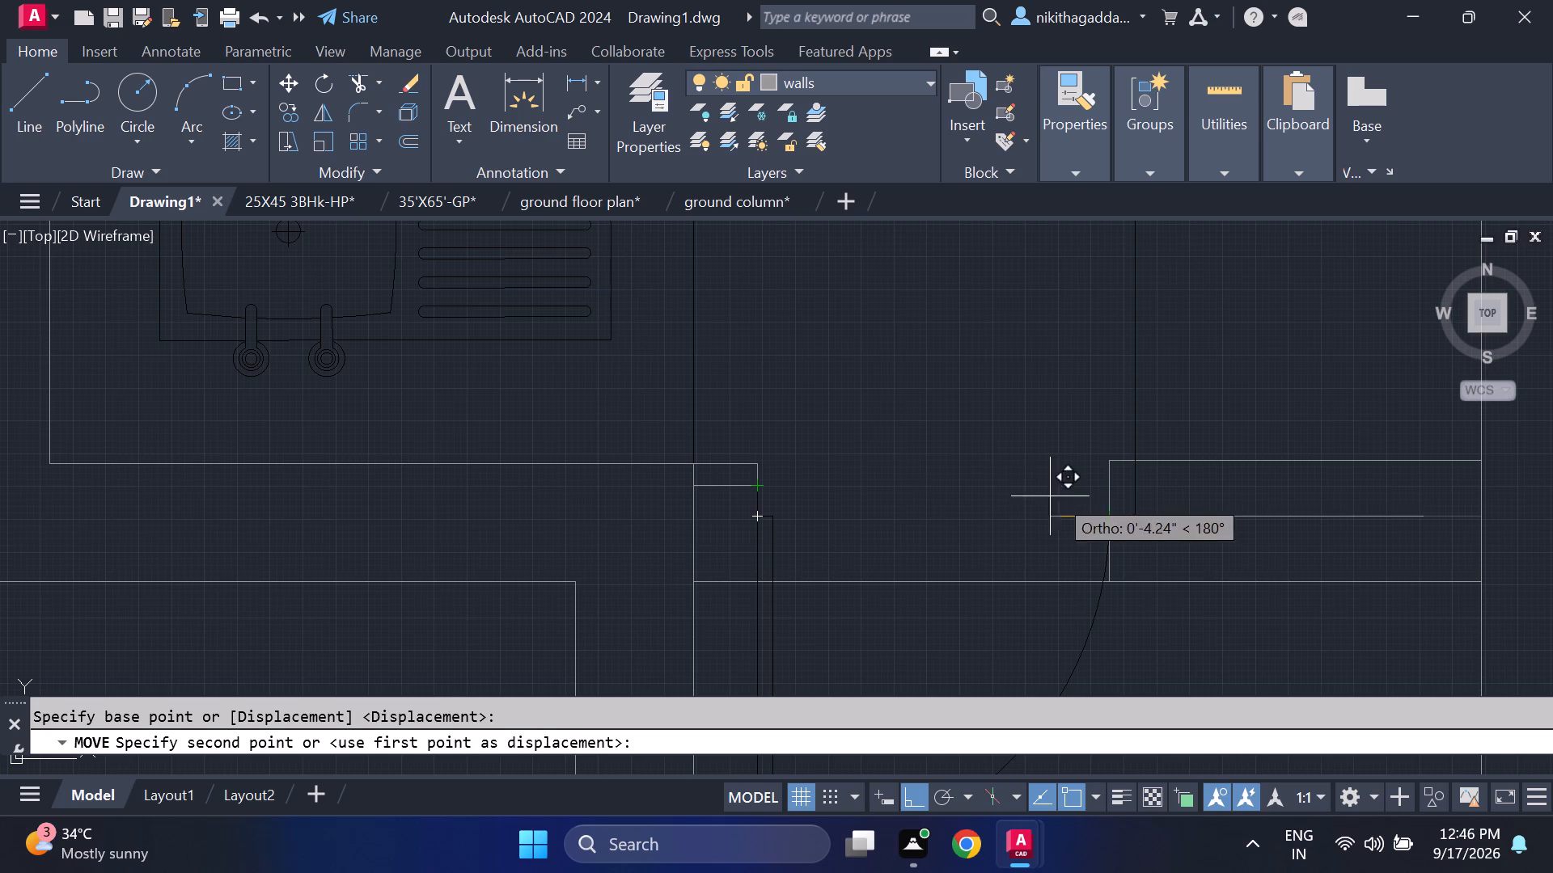
{"action": "left_click", "coordinate": [1111, 486]}
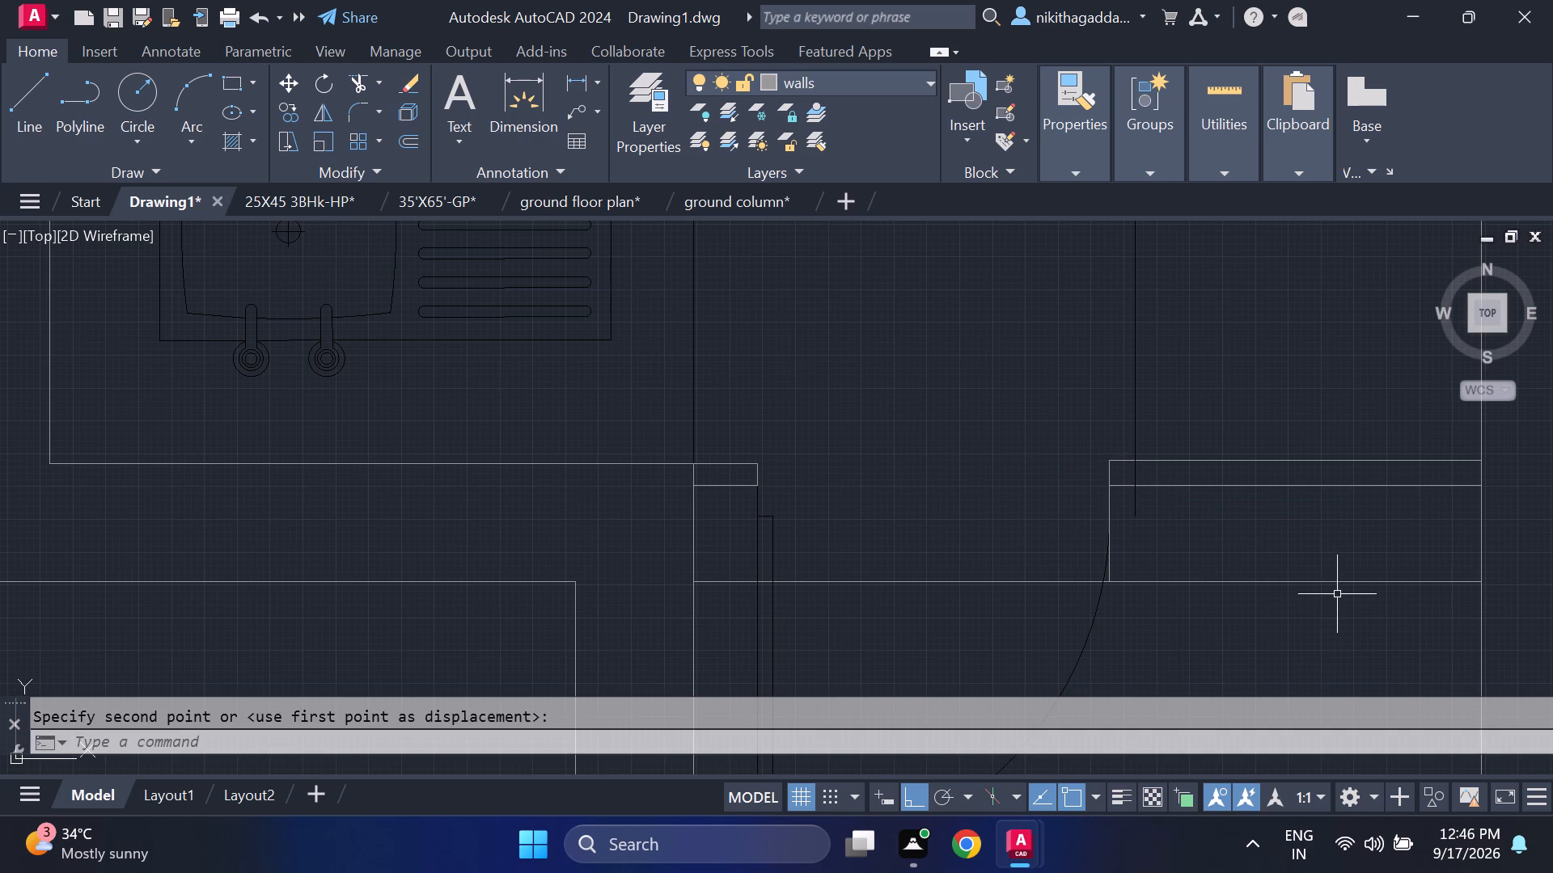
Draw a horizontal line across the east wall stub, level with the counter edge's lower end, from the door-side end to the east wall.
{"action": "scroll", "coordinate": [1301, 538], "scroll_direction": "down", "scroll_amount": 2}
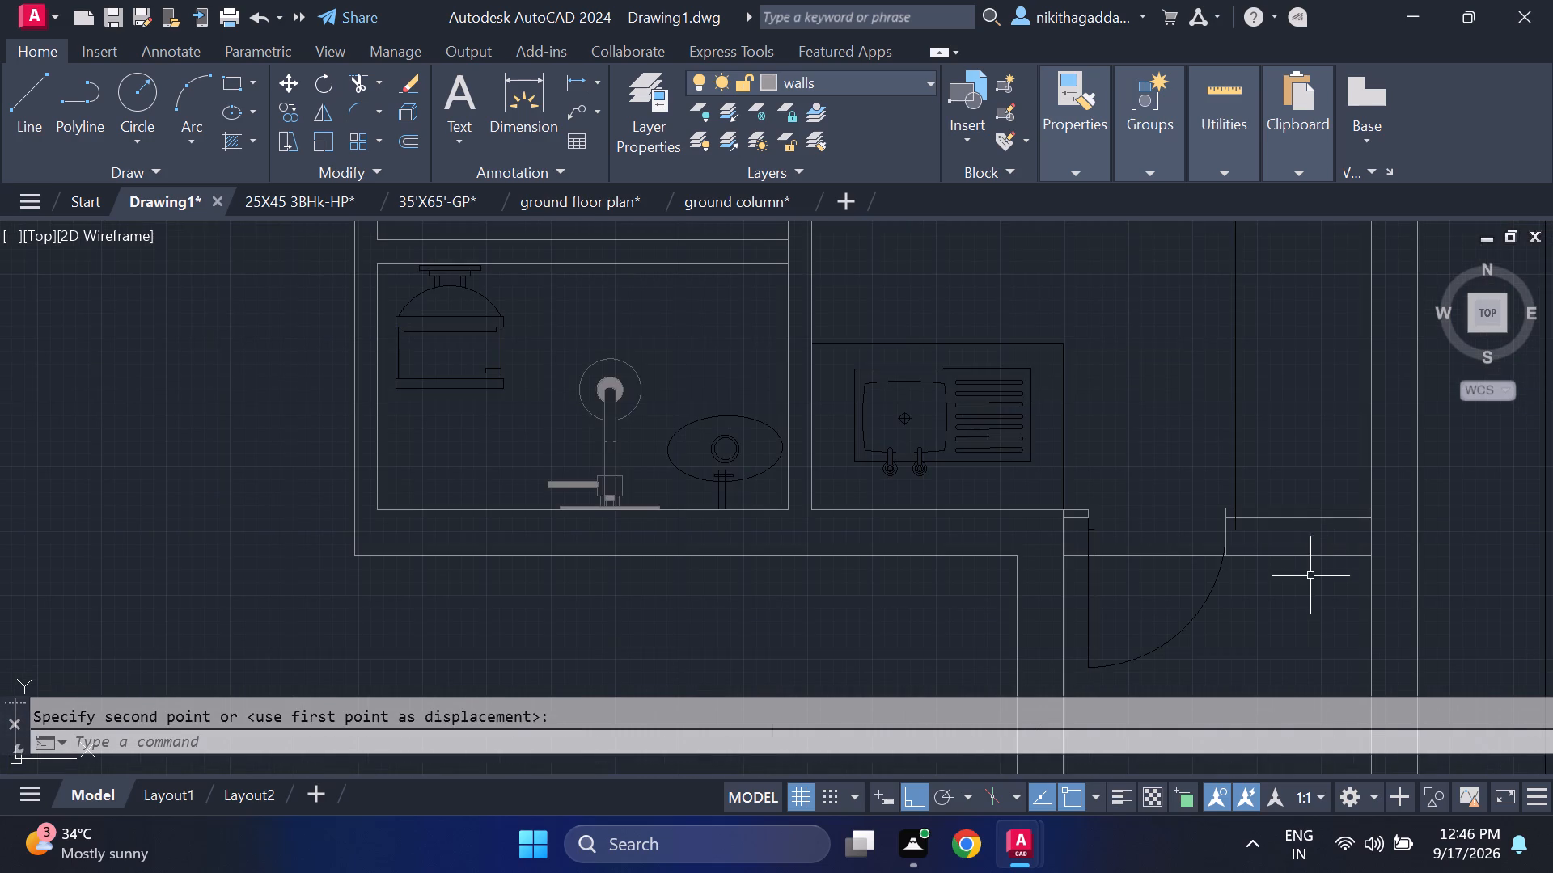
{"action": "scroll", "coordinate": [1315, 588], "scroll_direction": "down", "scroll_amount": 2}
{"action": "middle_click_drag", "start_coordinate": [1311, 582], "coordinate": [1245, 623]}
{"action": "middle_click", "coordinate": [1245, 623]}
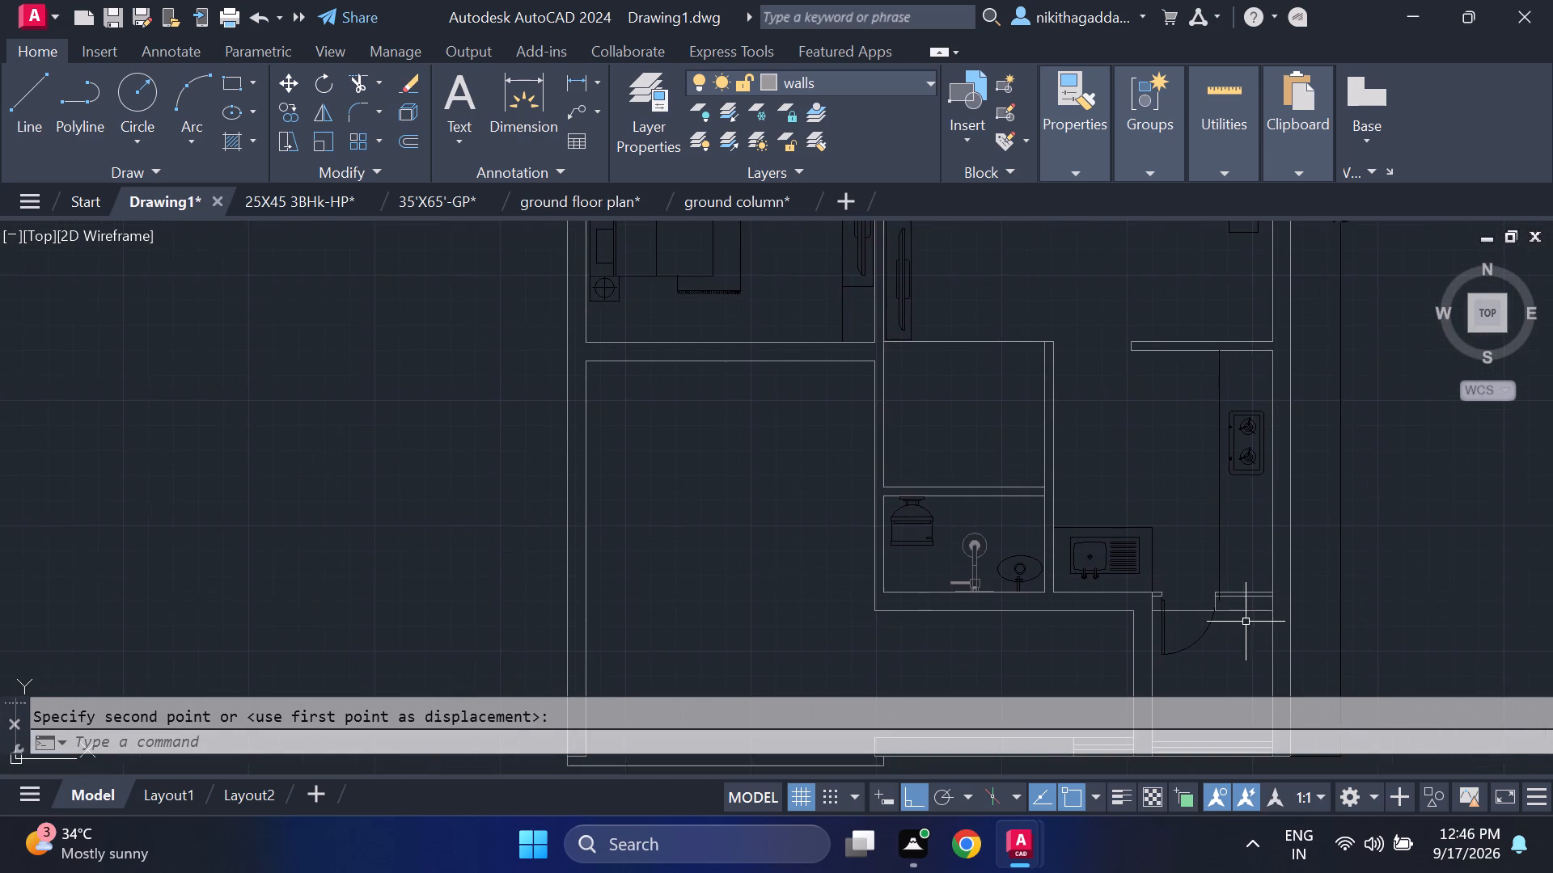
{"action": "scroll", "coordinate": [1250, 599], "scroll_direction": "up", "scroll_amount": 4}
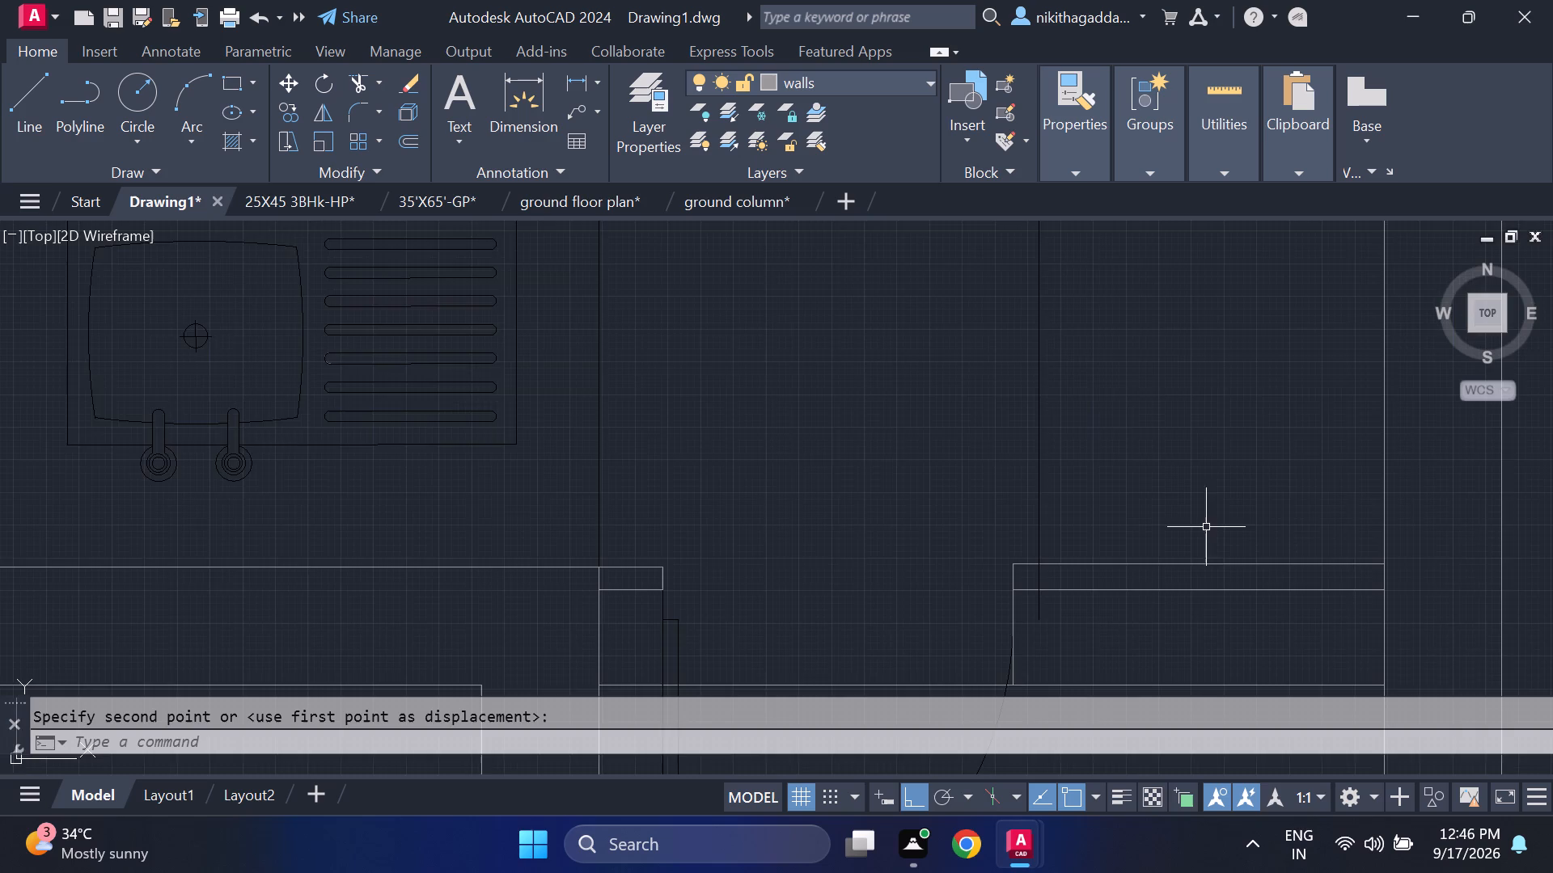
{"action": "middle_click_drag", "start_coordinate": [1194, 509], "coordinate": [1083, 327]}
{"action": "key", "text": "l"}
{"action": "key", "text": "Return"}
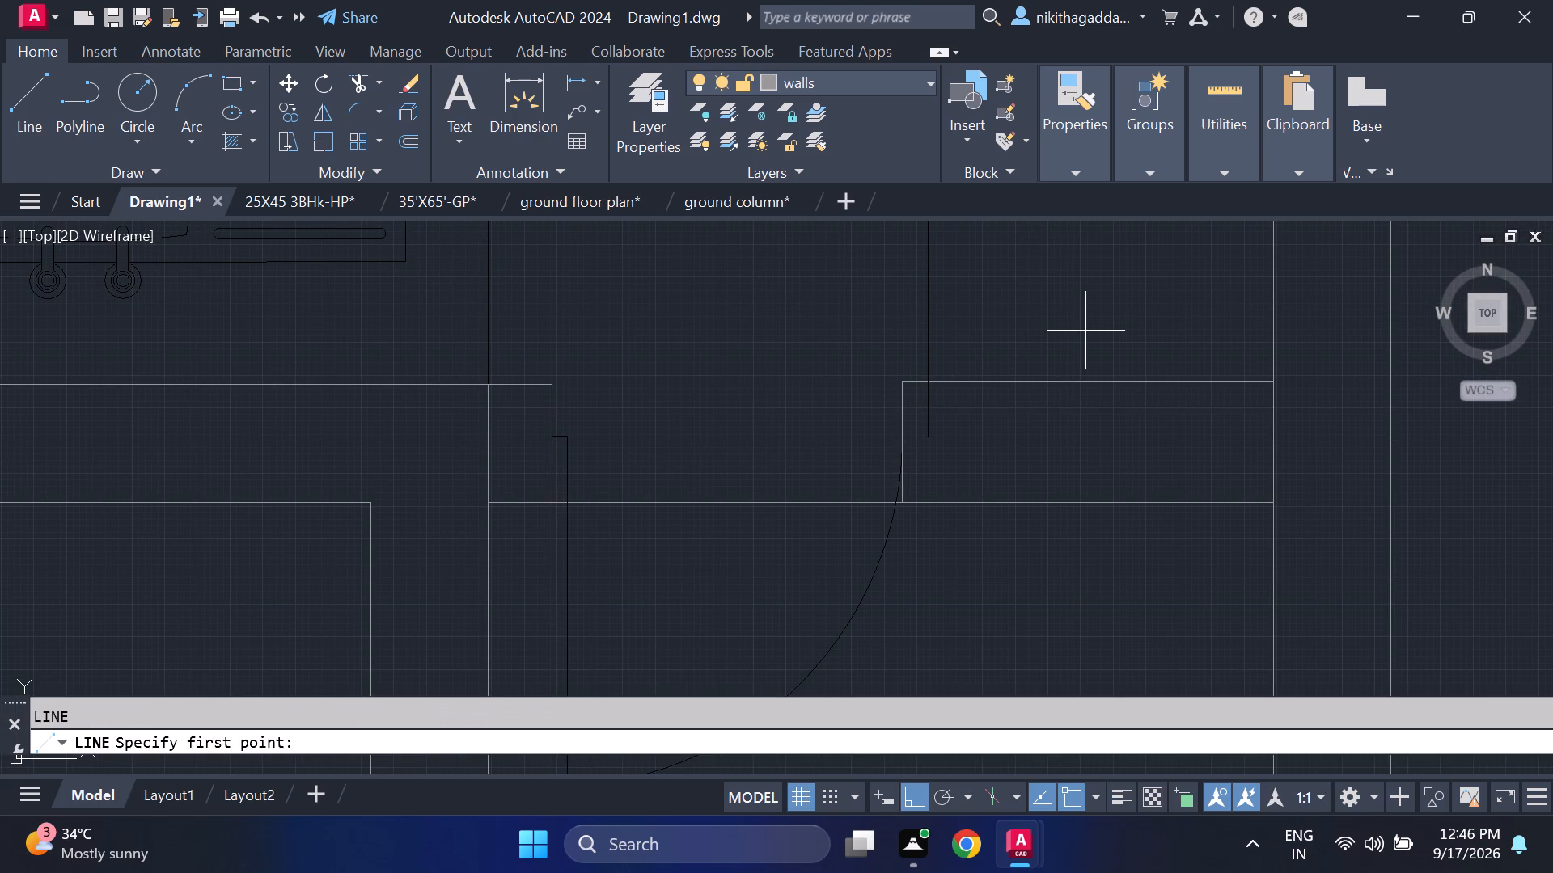
{"action": "scroll", "coordinate": [868, 414], "scroll_direction": "up", "scroll_amount": 1}
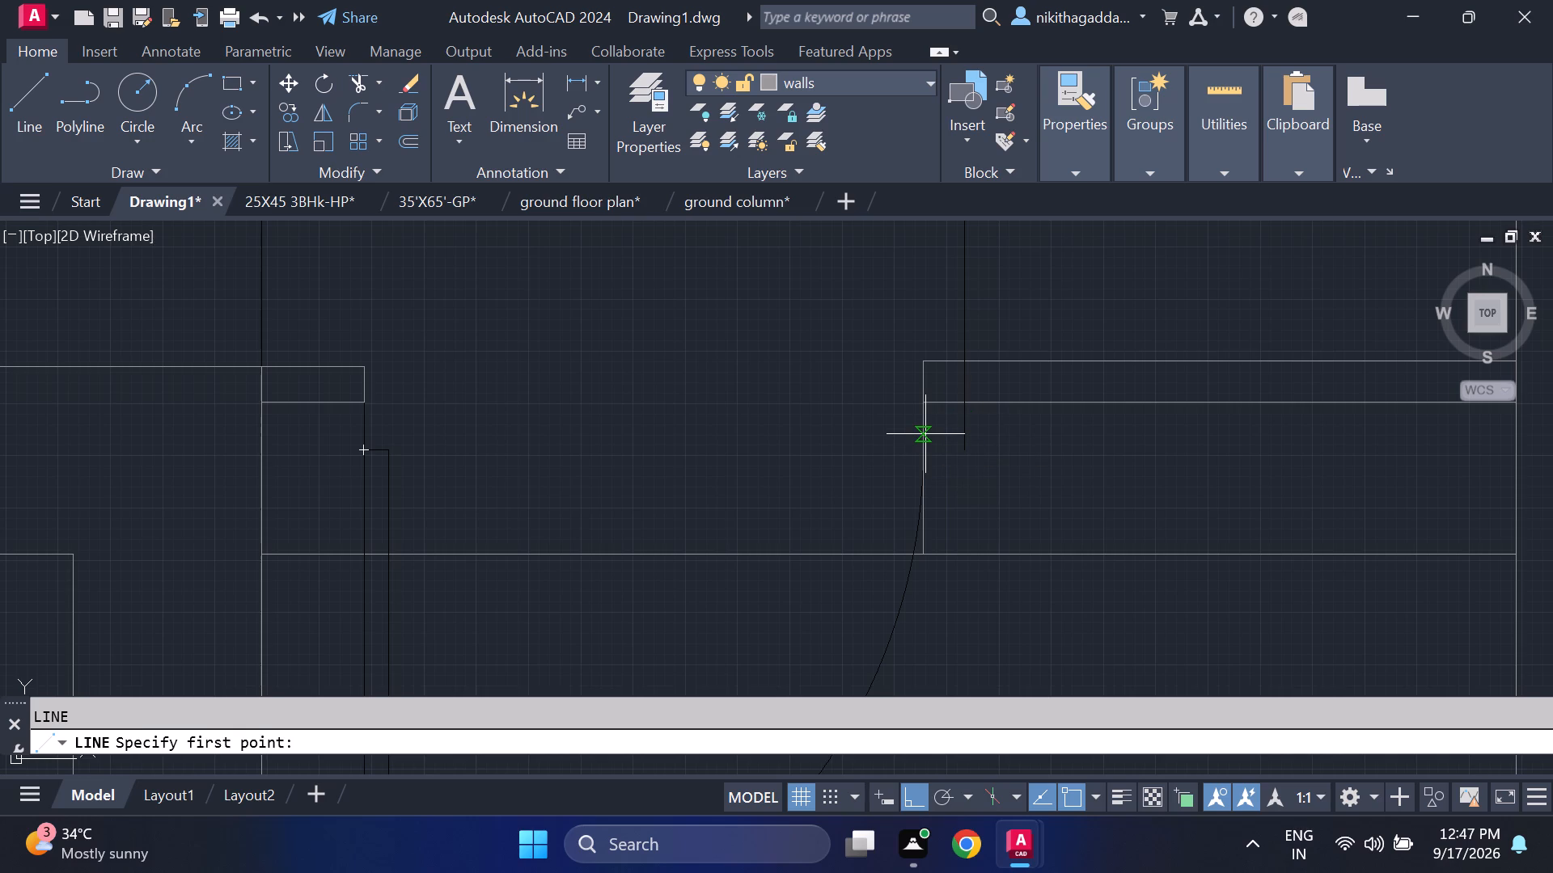
{"action": "left_click", "coordinate": [929, 442]}
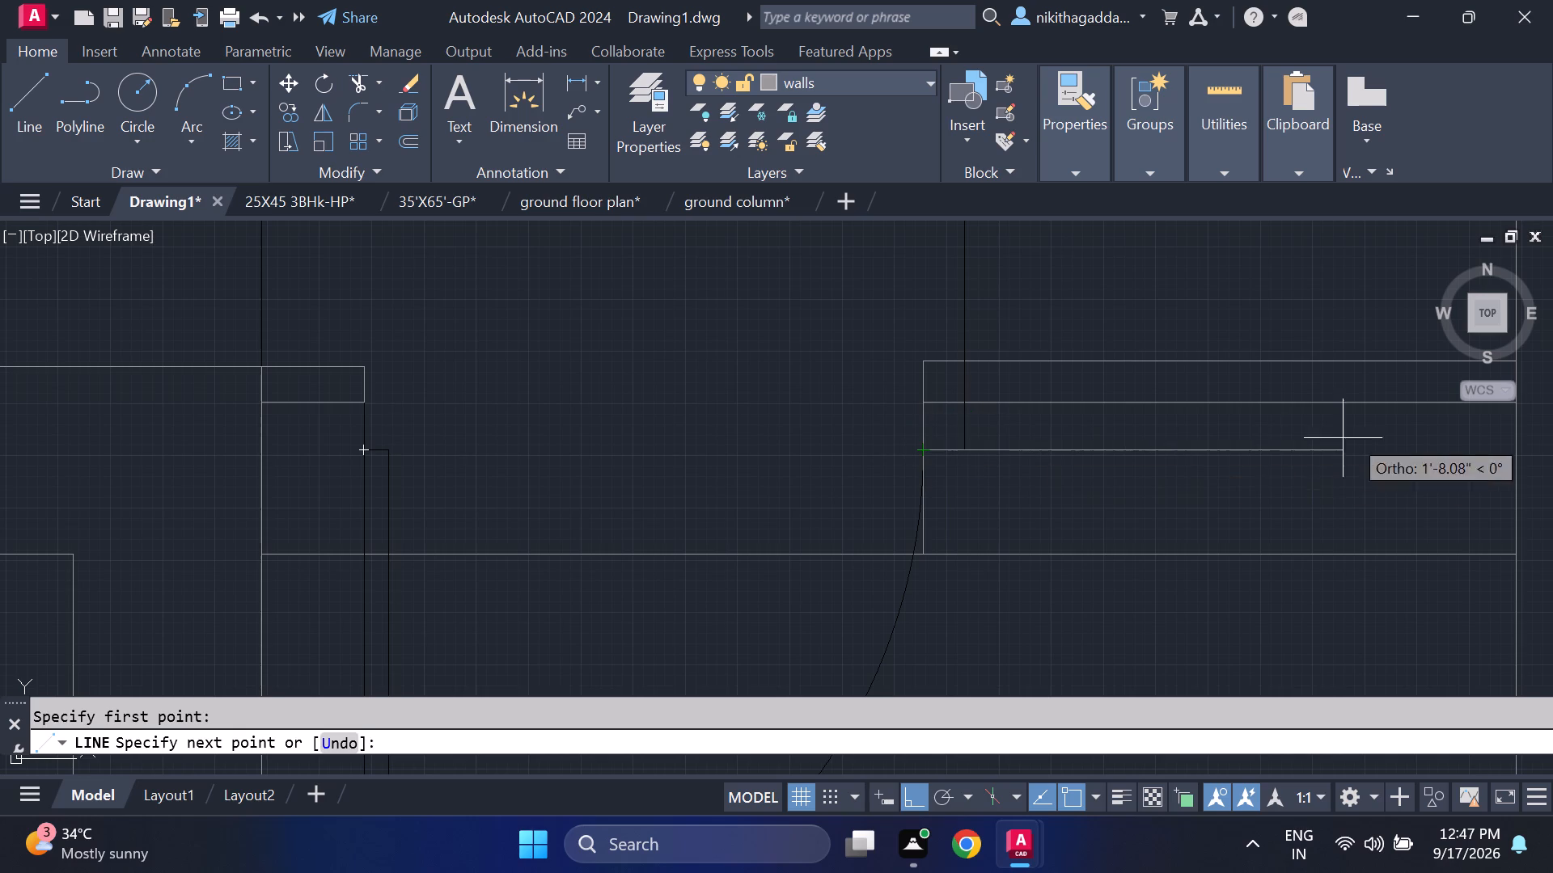
{"action": "left_click", "coordinate": [1517, 445]}
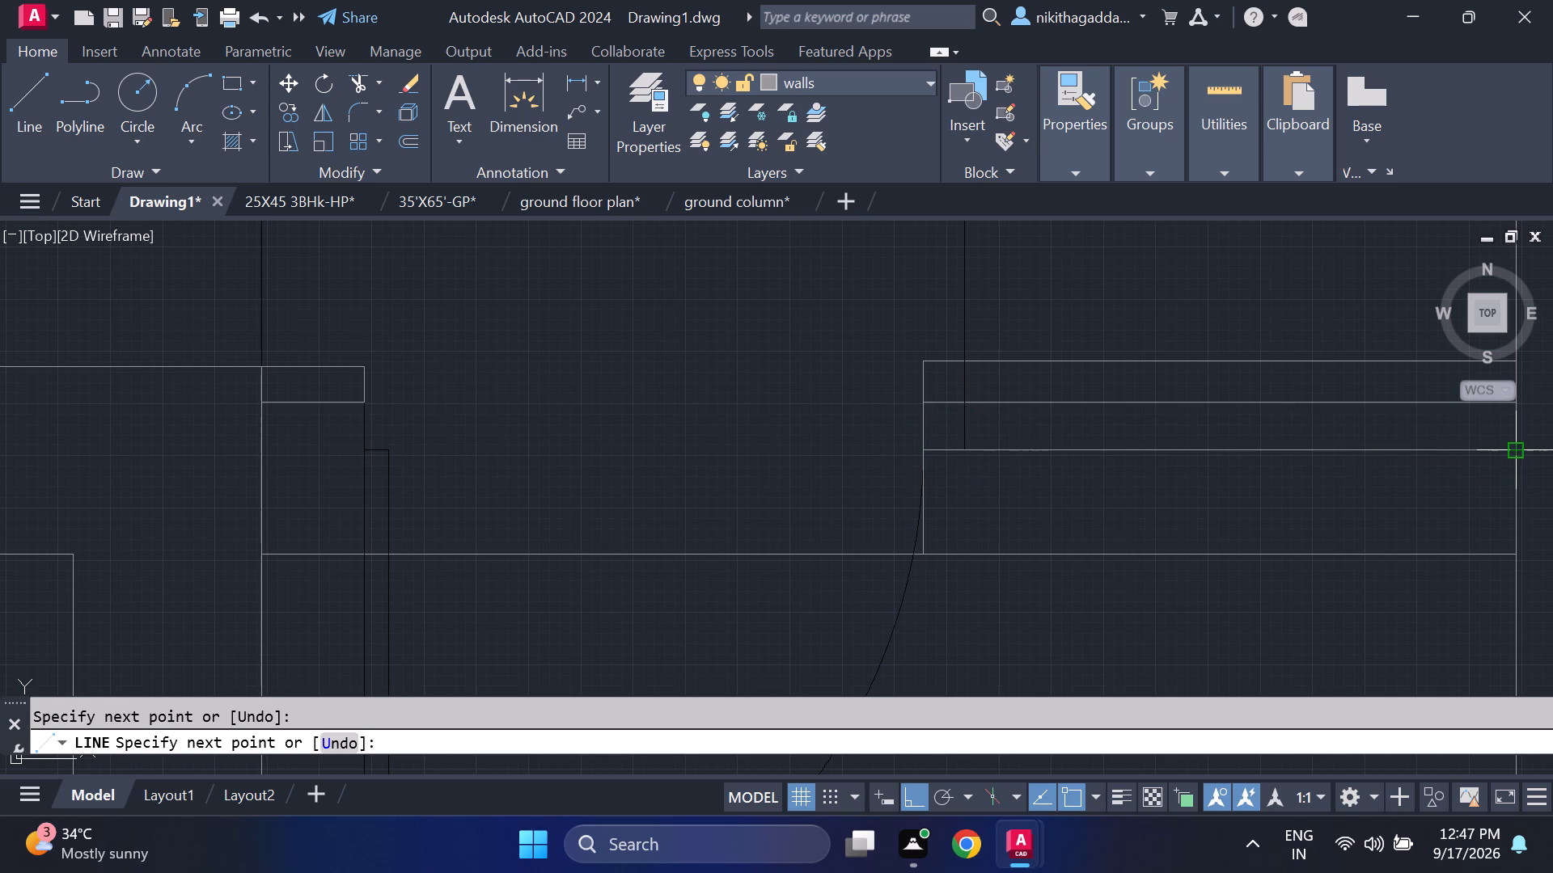
{"action": "key", "text": "Escape"}
Draw another horizontal line across the east stub to the east wall, midway between the line just drawn and the lower wall line.
{"action": "key", "text": "space"}
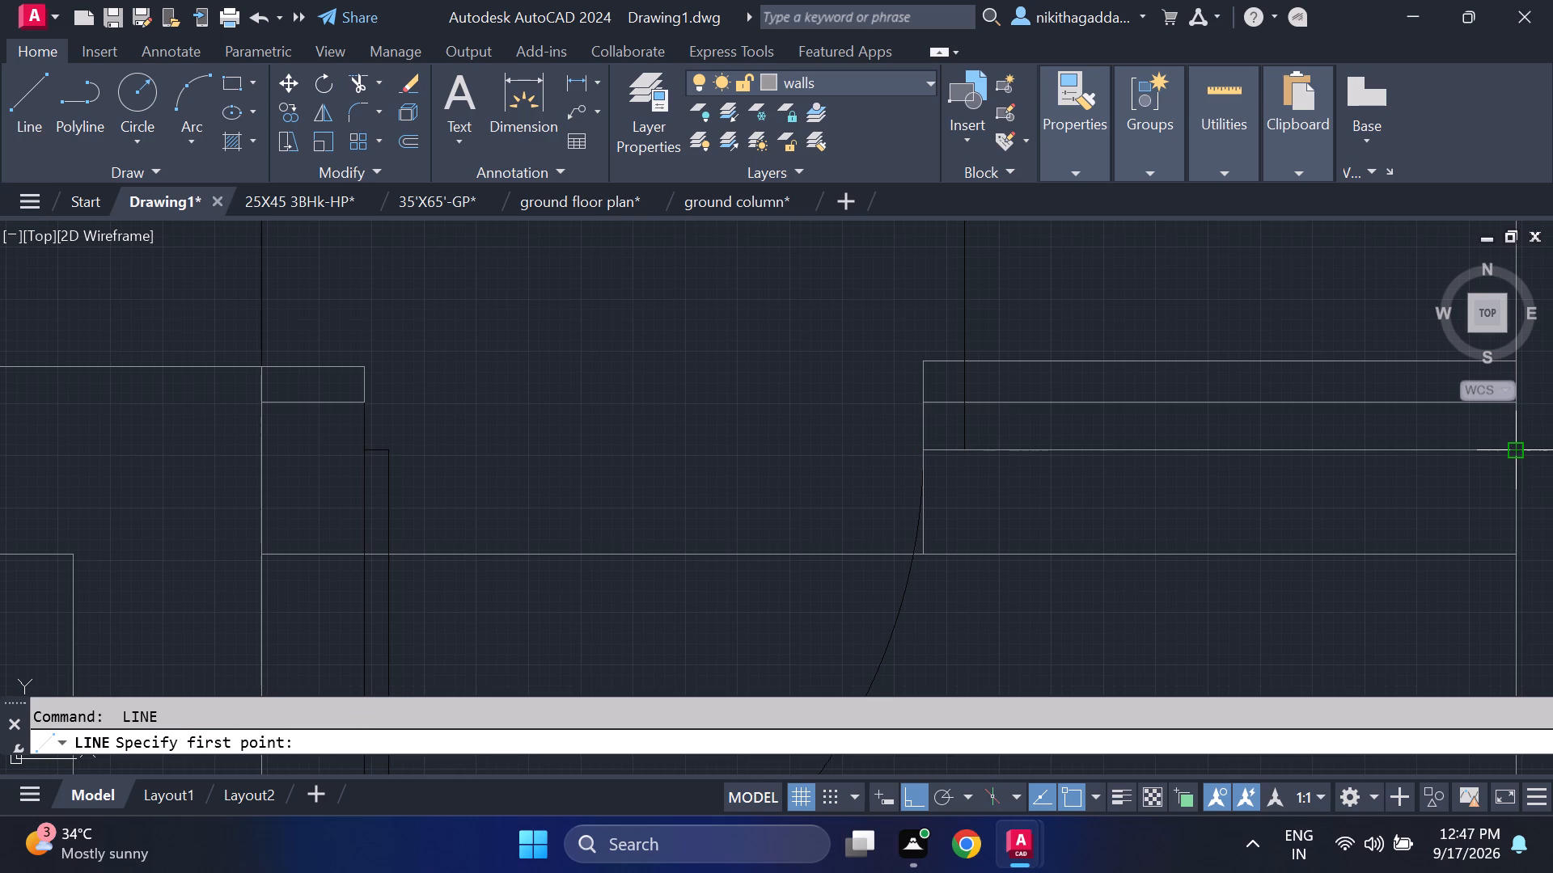
{"action": "left_click", "coordinate": [926, 503]}
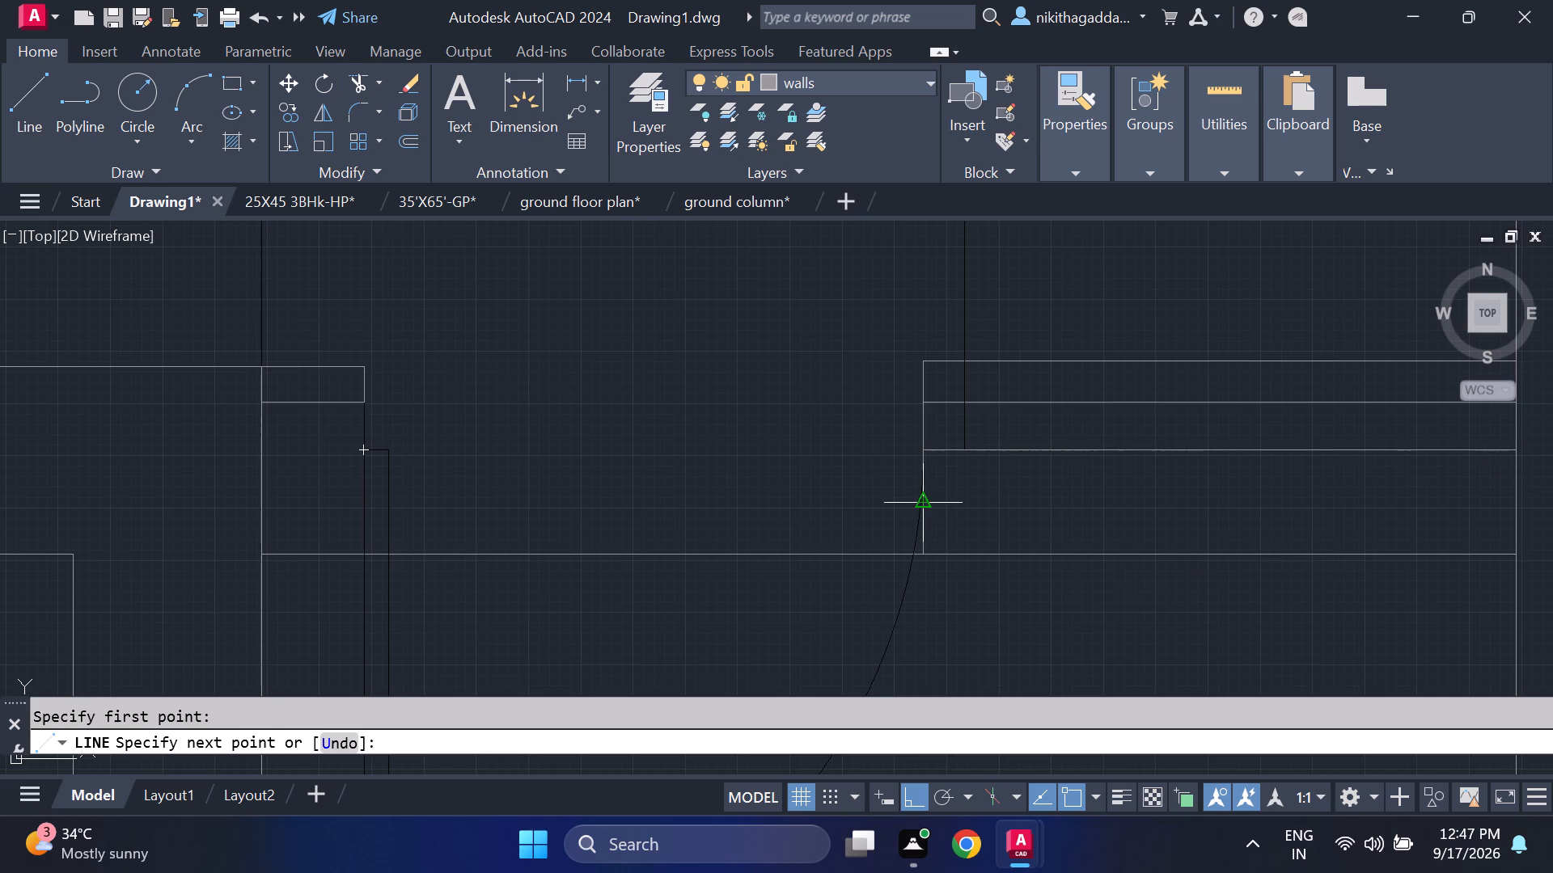
{"action": "left_click", "coordinate": [1509, 504]}
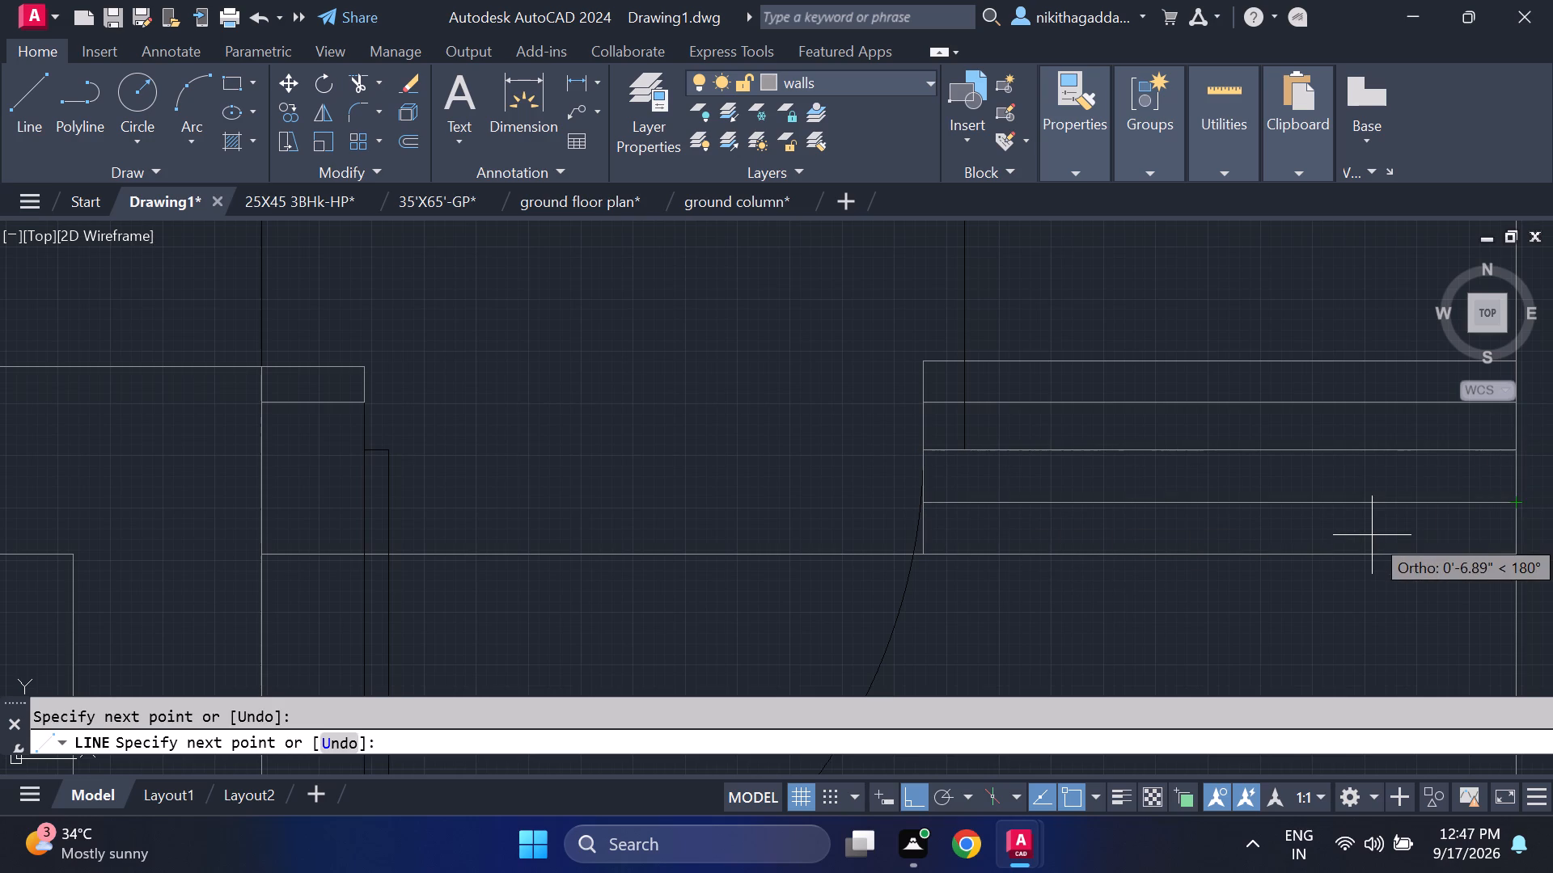
Erase the three horizontal lines inside the east wall stub beside the kitchen door, keeping the stub's outline.
{"action": "key", "text": "Escape"}
{"action": "scroll", "coordinate": [1378, 524], "scroll_direction": "down", "scroll_amount": 6}
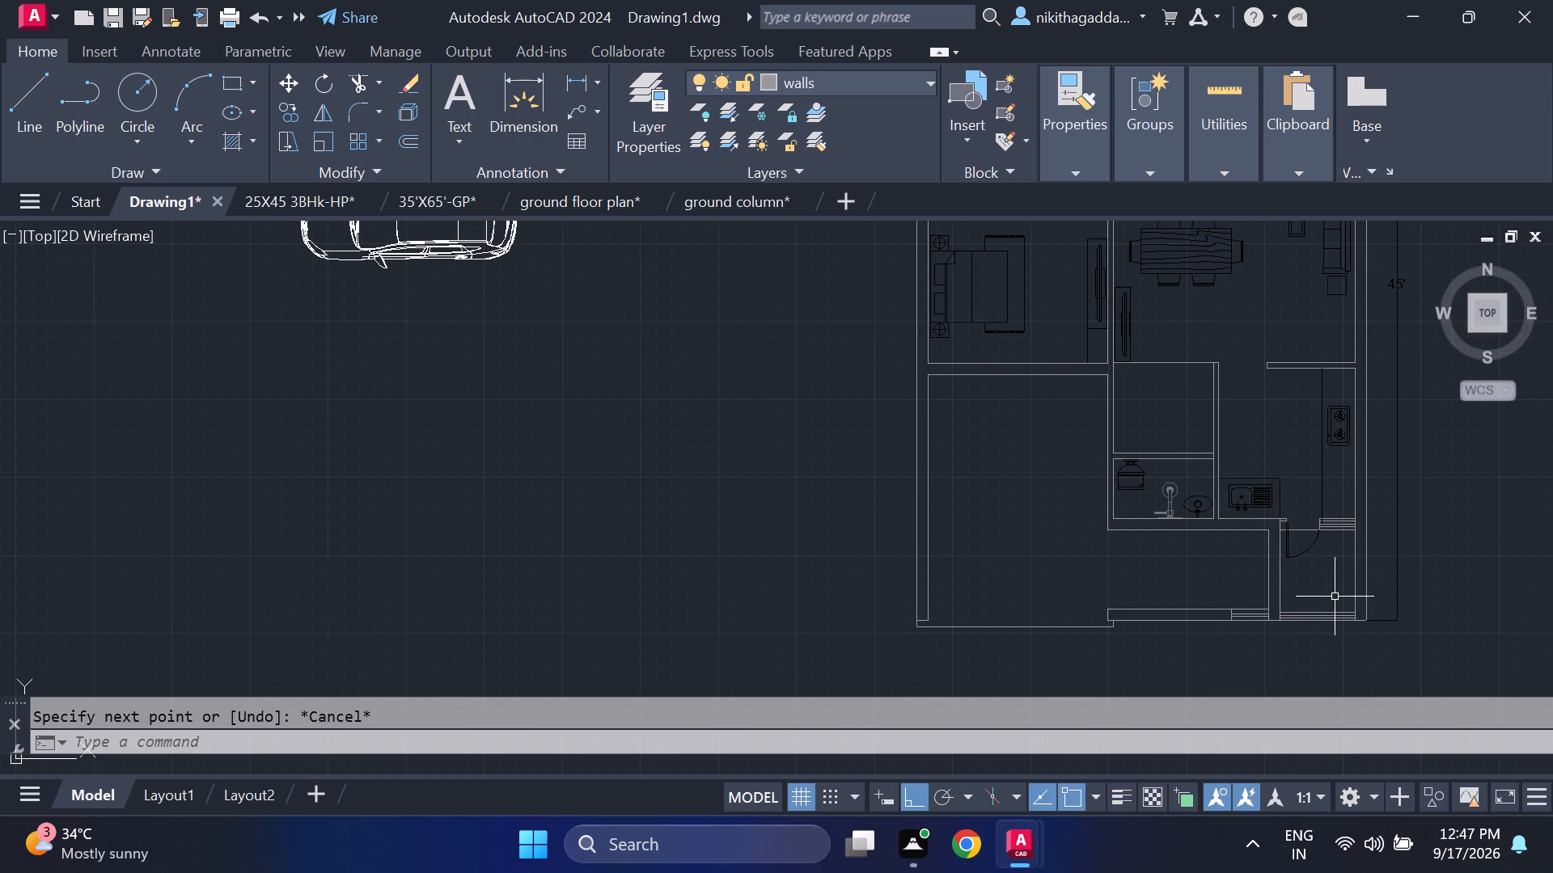
{"action": "scroll", "coordinate": [1314, 494], "scroll_direction": "up", "scroll_amount": 4}
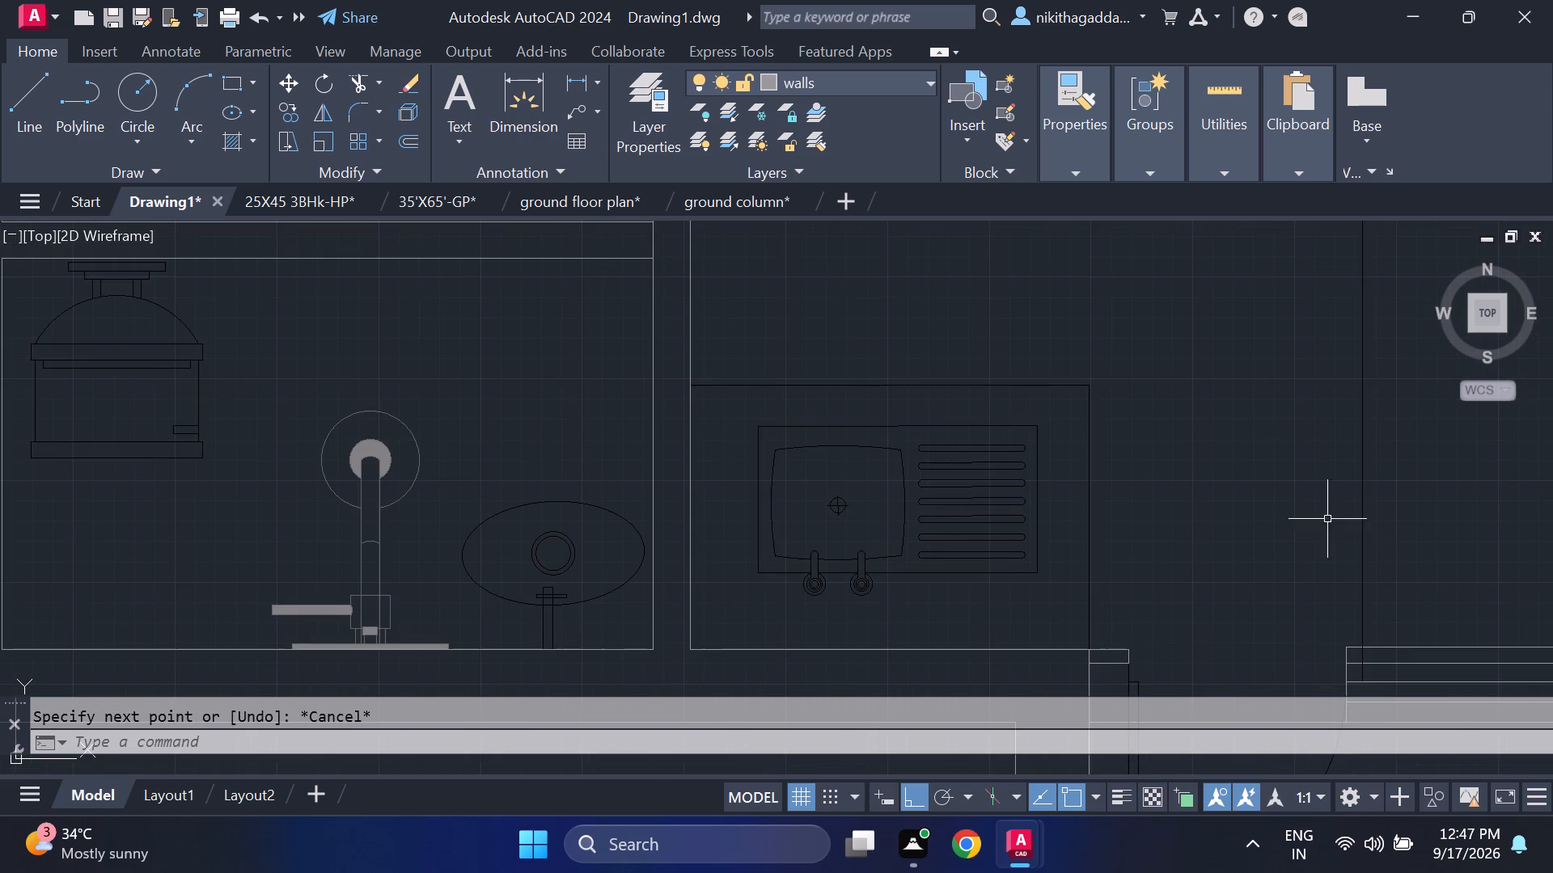
{"action": "middle_click_drag", "start_coordinate": [1437, 618], "coordinate": [1323, 460]}
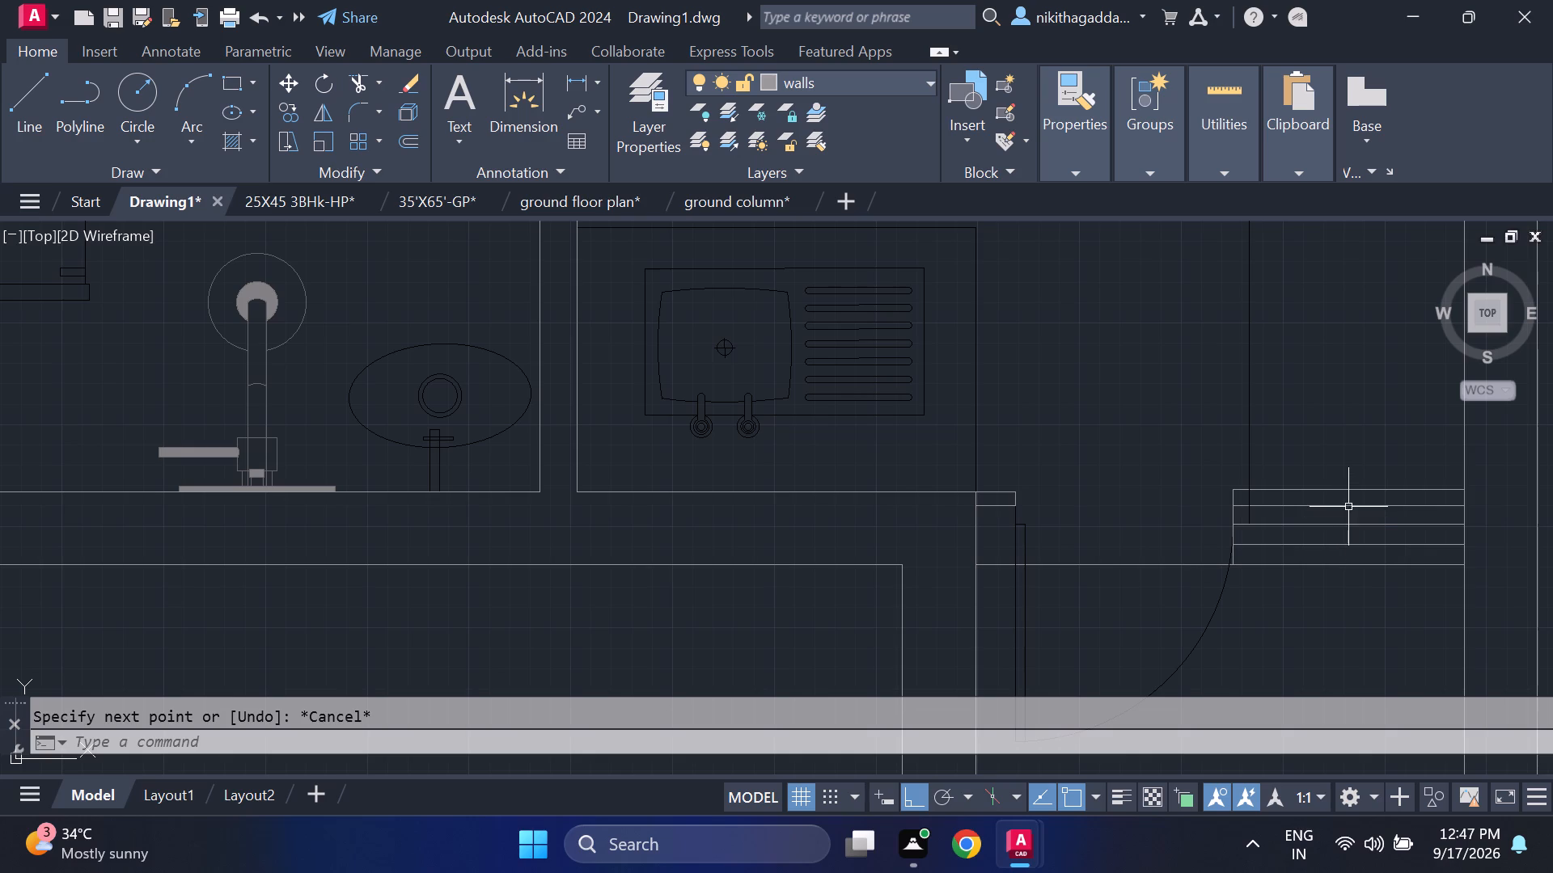
{"action": "left_click", "coordinate": [1349, 498]}
{"action": "left_click", "coordinate": [1298, 552]}
{"action": "key", "text": "Delete"}
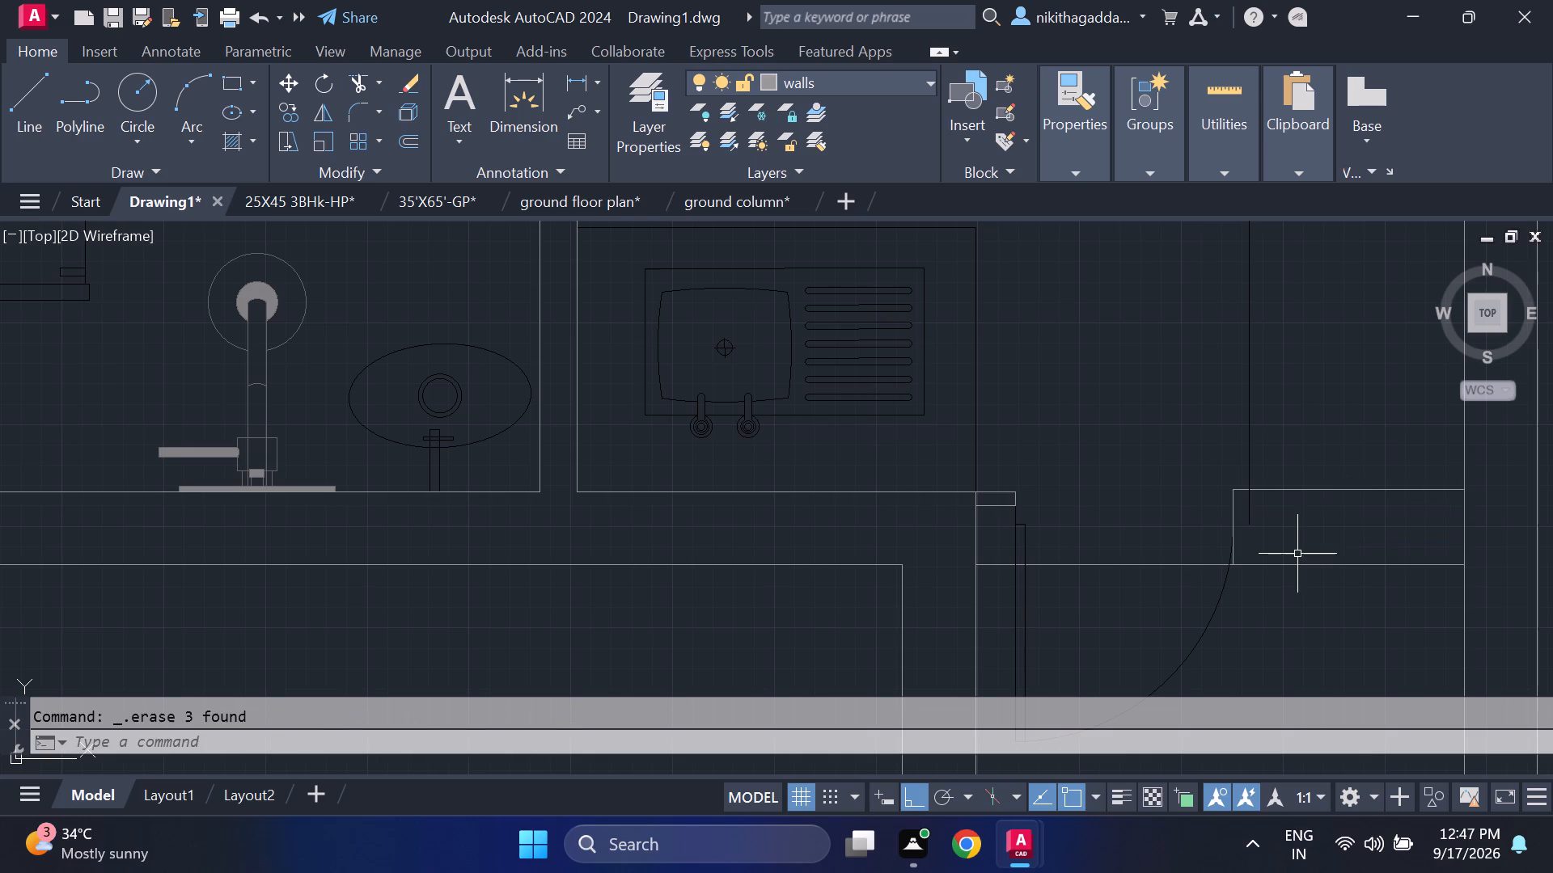
Draw a single horizontal line across the east stub, level with the counter edge's lower end, from the door-side end to the east wall.
{"action": "key", "text": "l"}
{"action": "key", "text": "Return"}
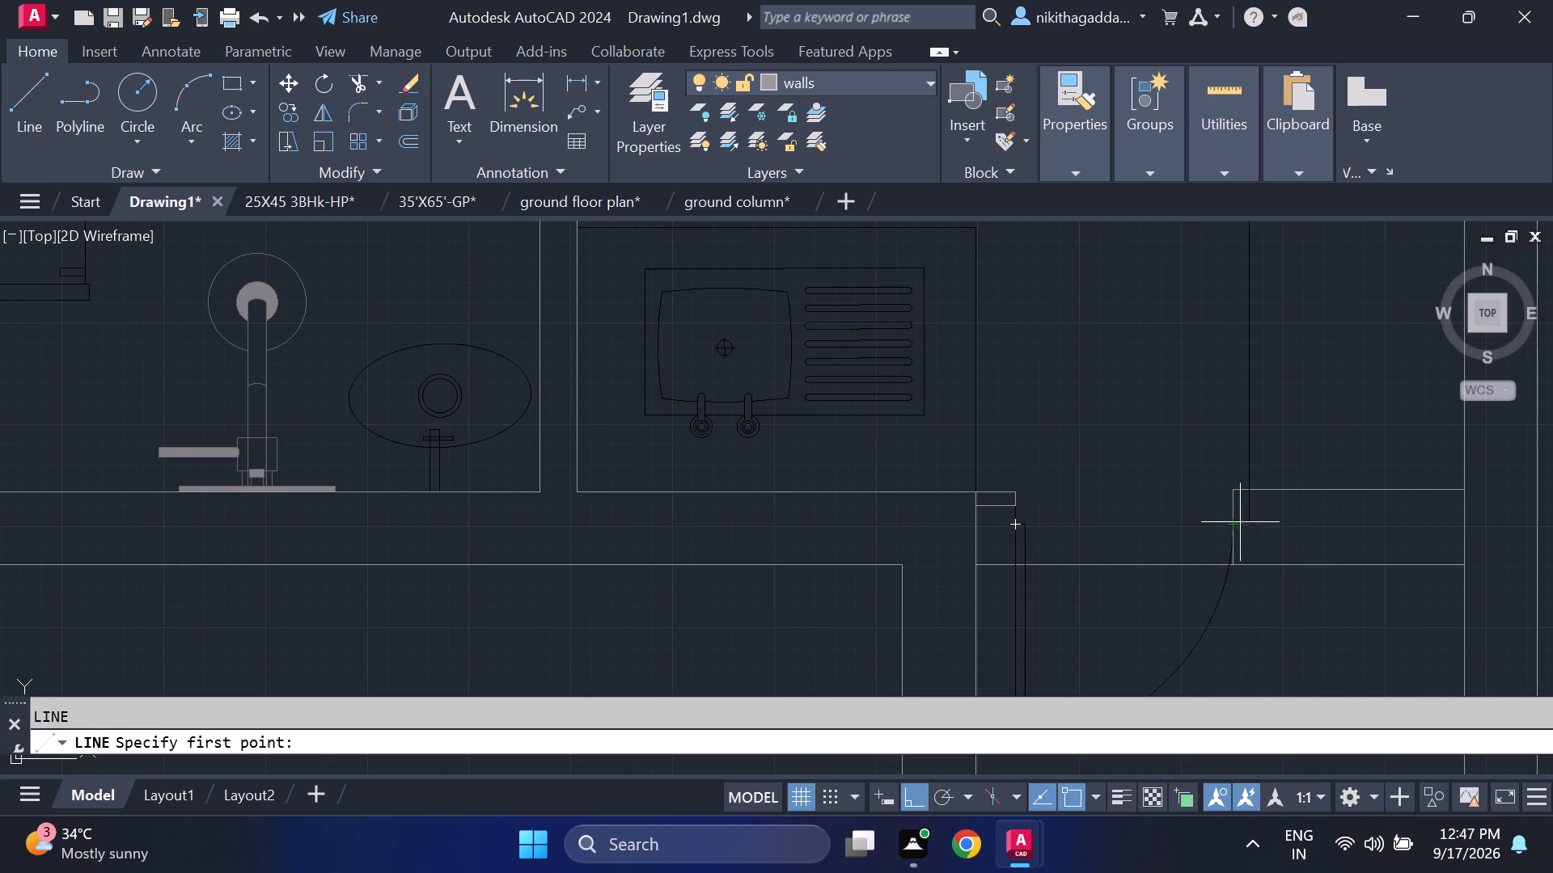
{"action": "scroll", "coordinate": [1246, 514], "scroll_direction": "up", "scroll_amount": 1}
{"action": "left_click", "coordinate": [1229, 541]}
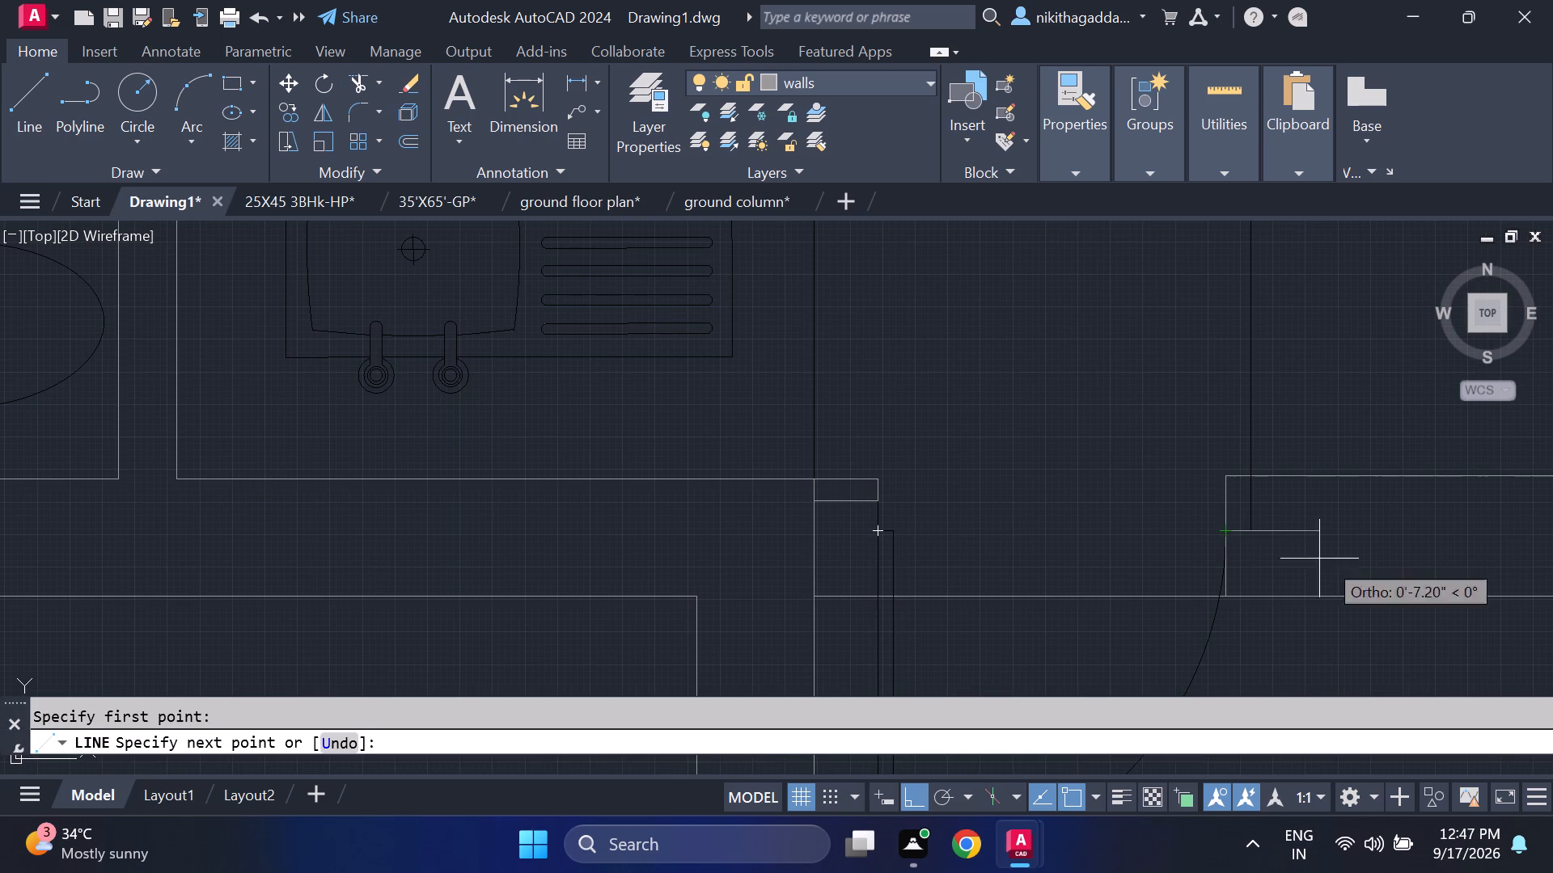
{"action": "middle_click_drag", "start_coordinate": [1476, 572], "coordinate": [1093, 491]}
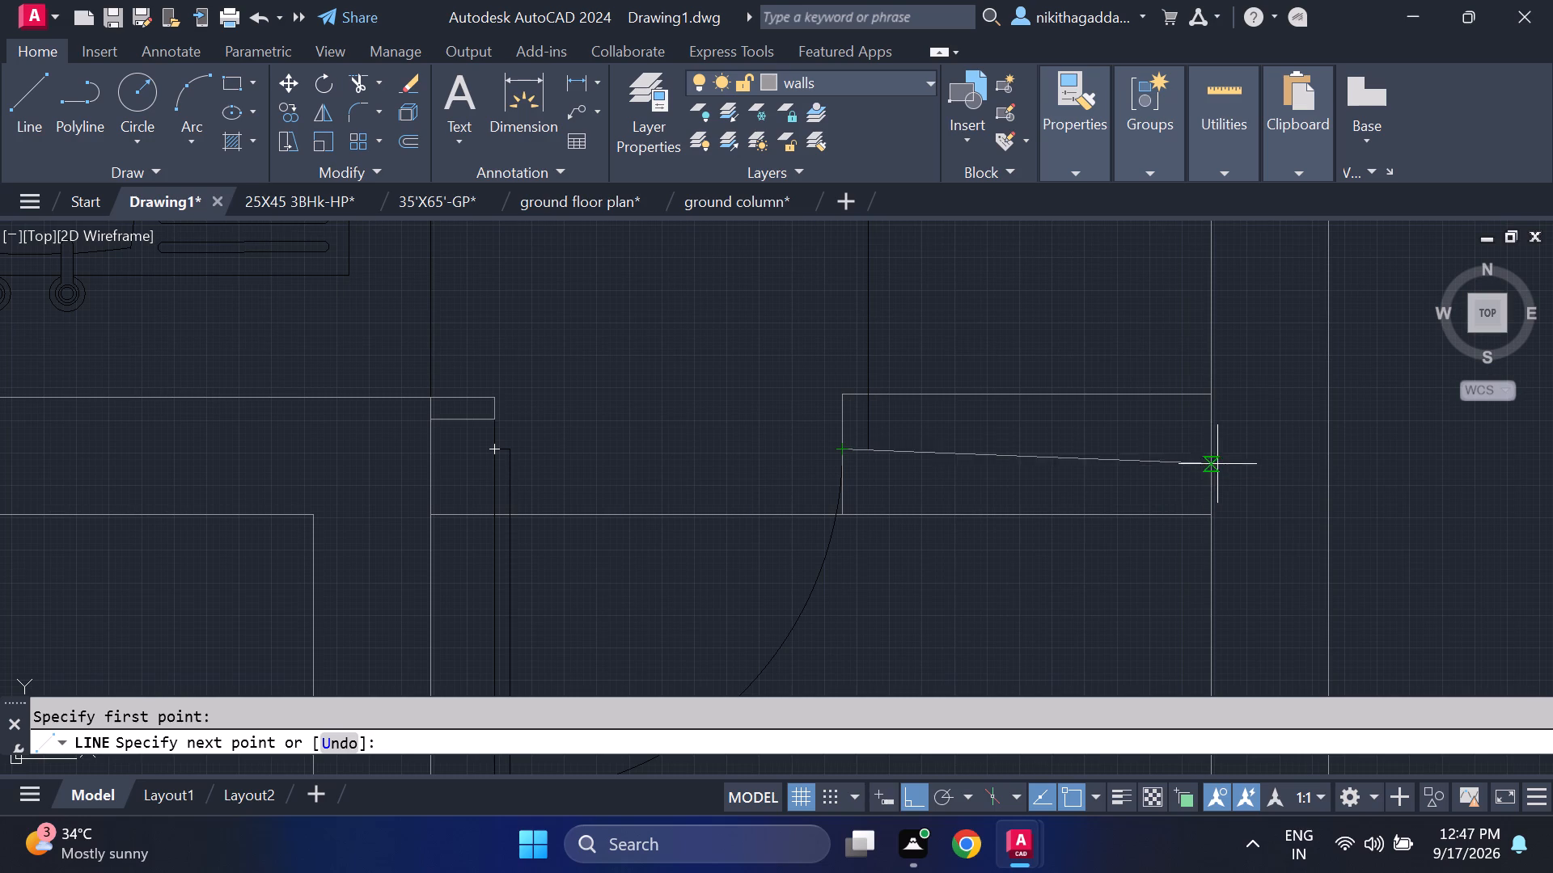
{"action": "left_click", "coordinate": [1208, 449]}
{"action": "key", "text": "Escape"}
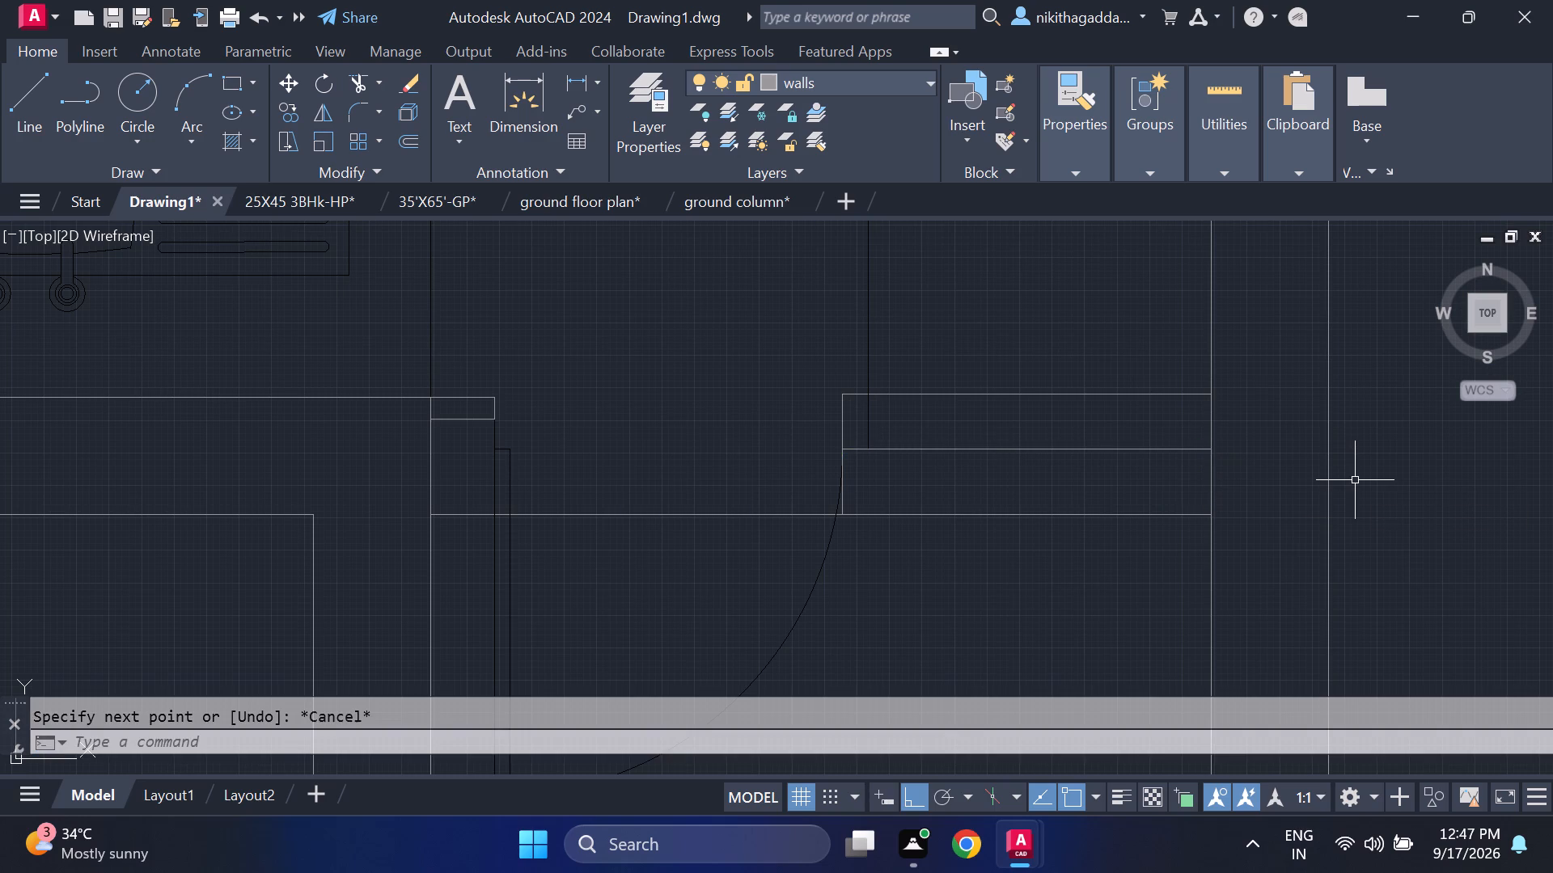
With ortho off, move the double door's east leaf by its hinge-side lower end onto the northwest bedroom's south wall, just short of its east corner.
{"action": "scroll", "coordinate": [1244, 416], "scroll_direction": "down", "scroll_amount": 5}
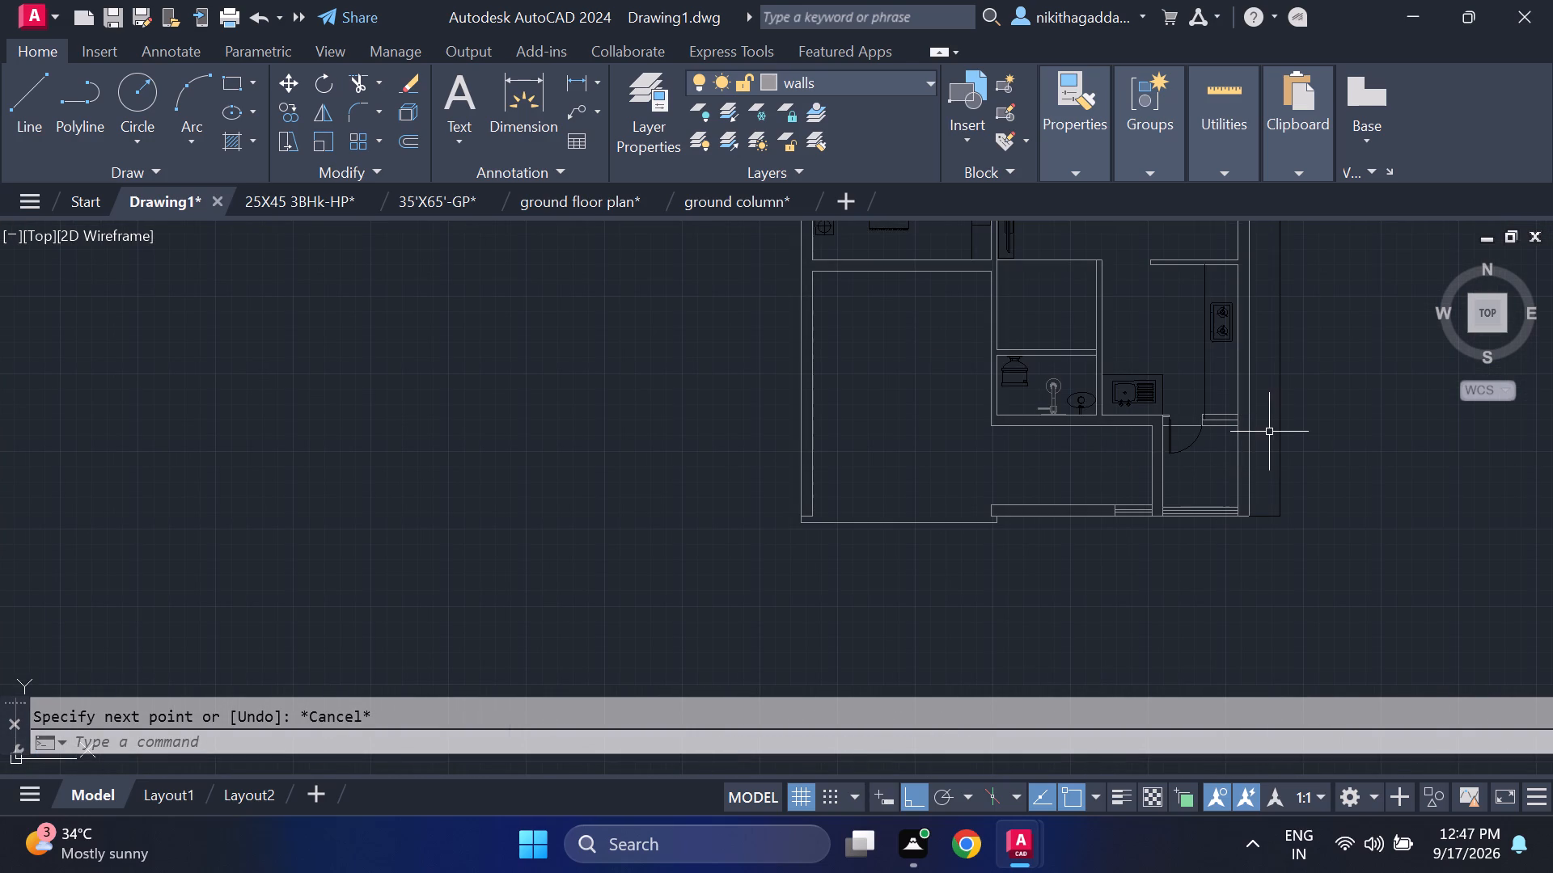
{"action": "middle_click_drag", "start_coordinate": [1269, 424], "coordinate": [1328, 646]}
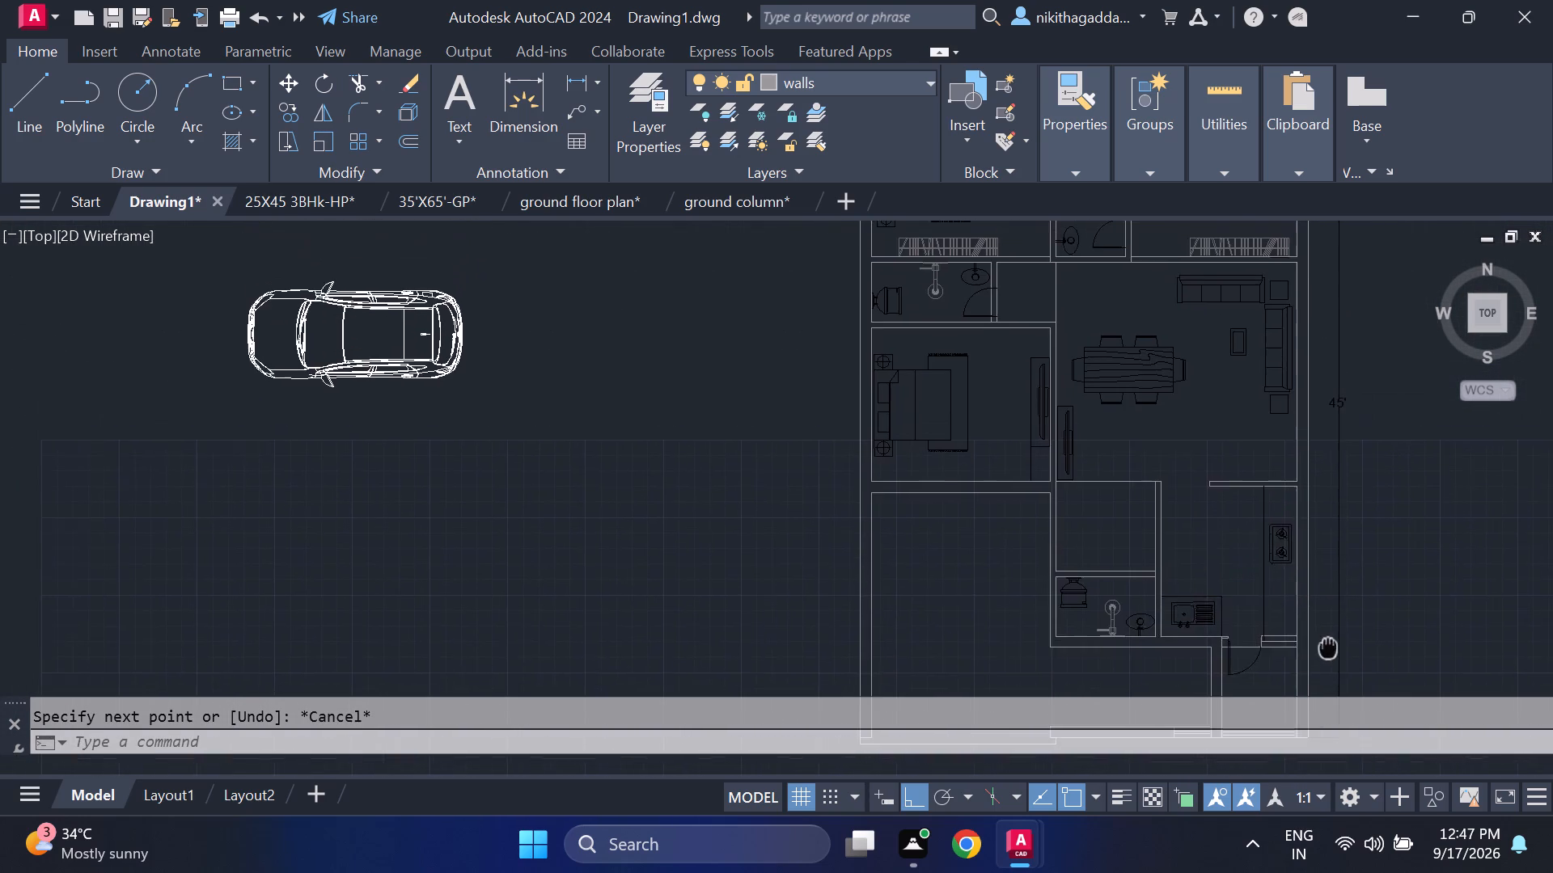
{"action": "middle_click_drag", "start_coordinate": [1328, 646], "coordinate": [1314, 586]}
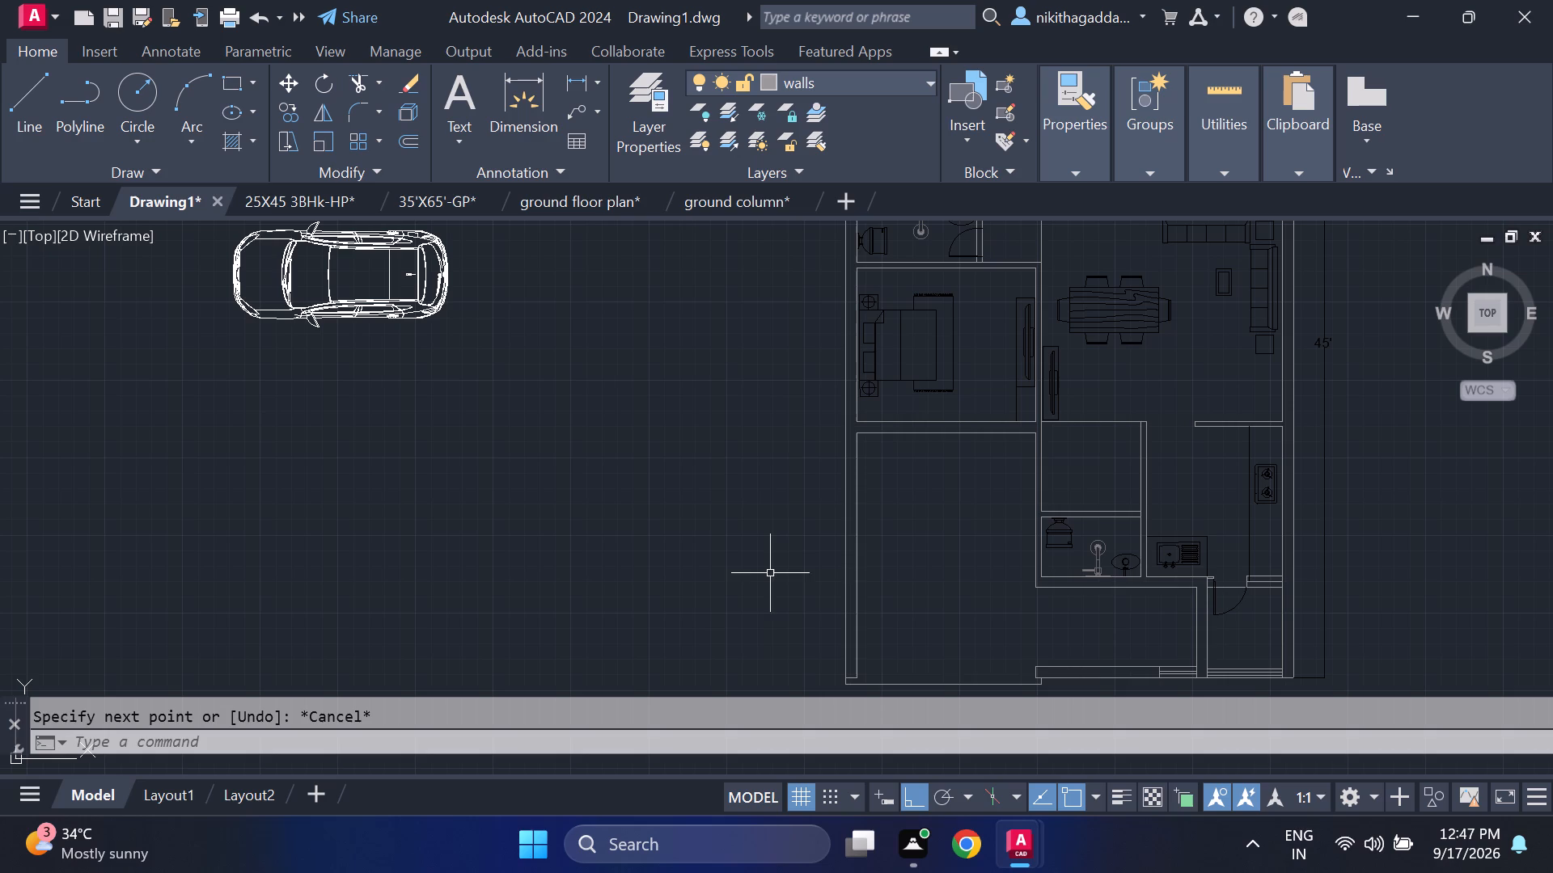
{"action": "middle_click_drag", "start_coordinate": [838, 525], "coordinate": [844, 542]}
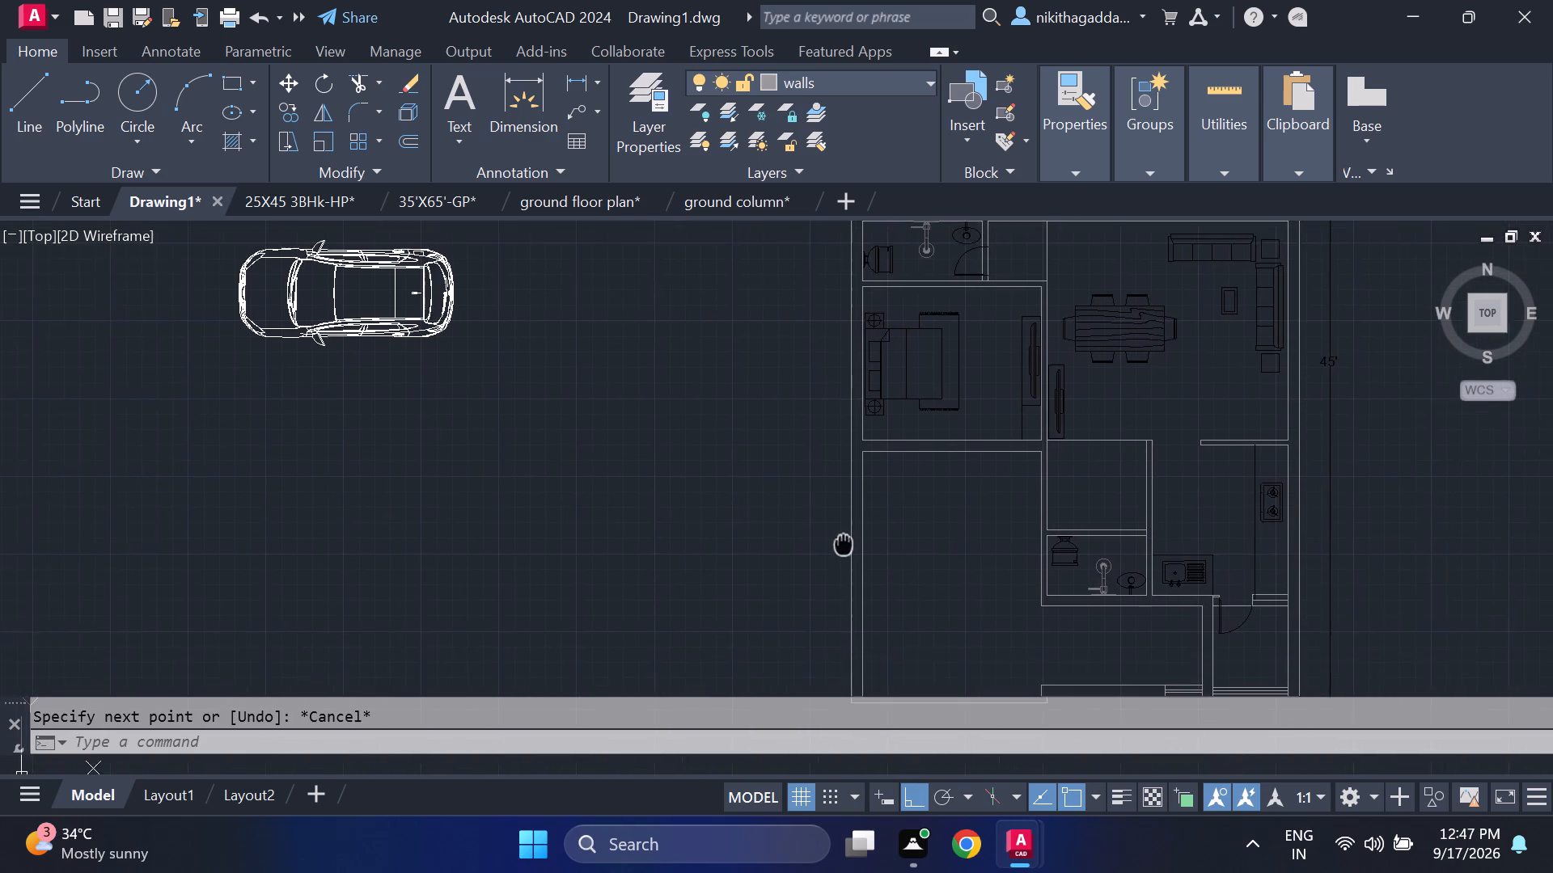
{"action": "middle_click_drag", "start_coordinate": [844, 542], "coordinate": [1140, 569]}
{"action": "scroll", "coordinate": [745, 546], "scroll_direction": "down", "scroll_amount": 4}
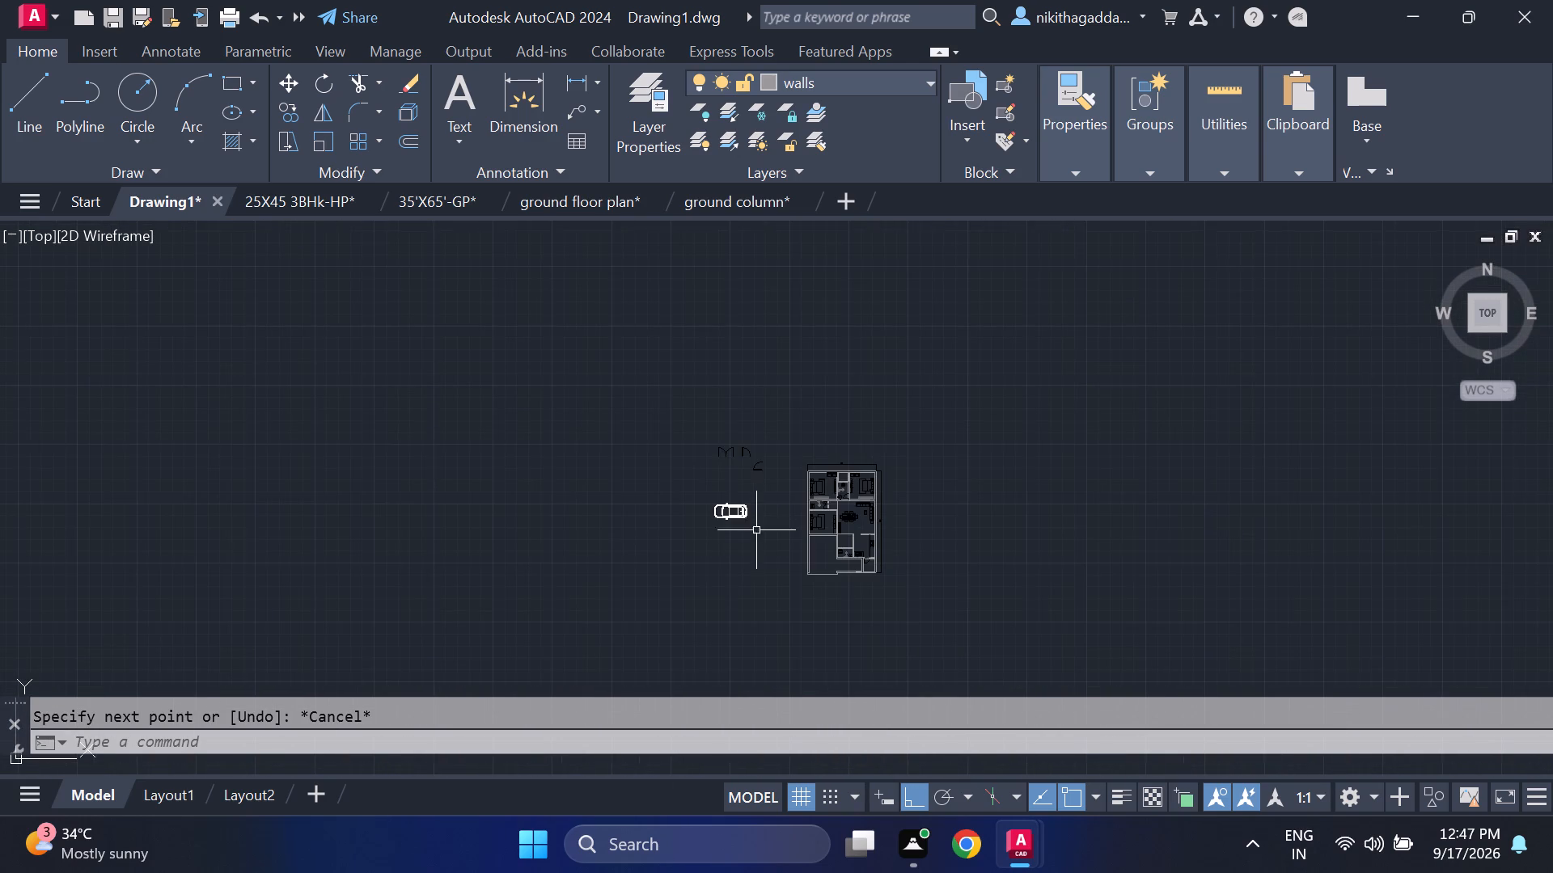
{"action": "scroll", "coordinate": [752, 457], "scroll_direction": "up", "scroll_amount": 3}
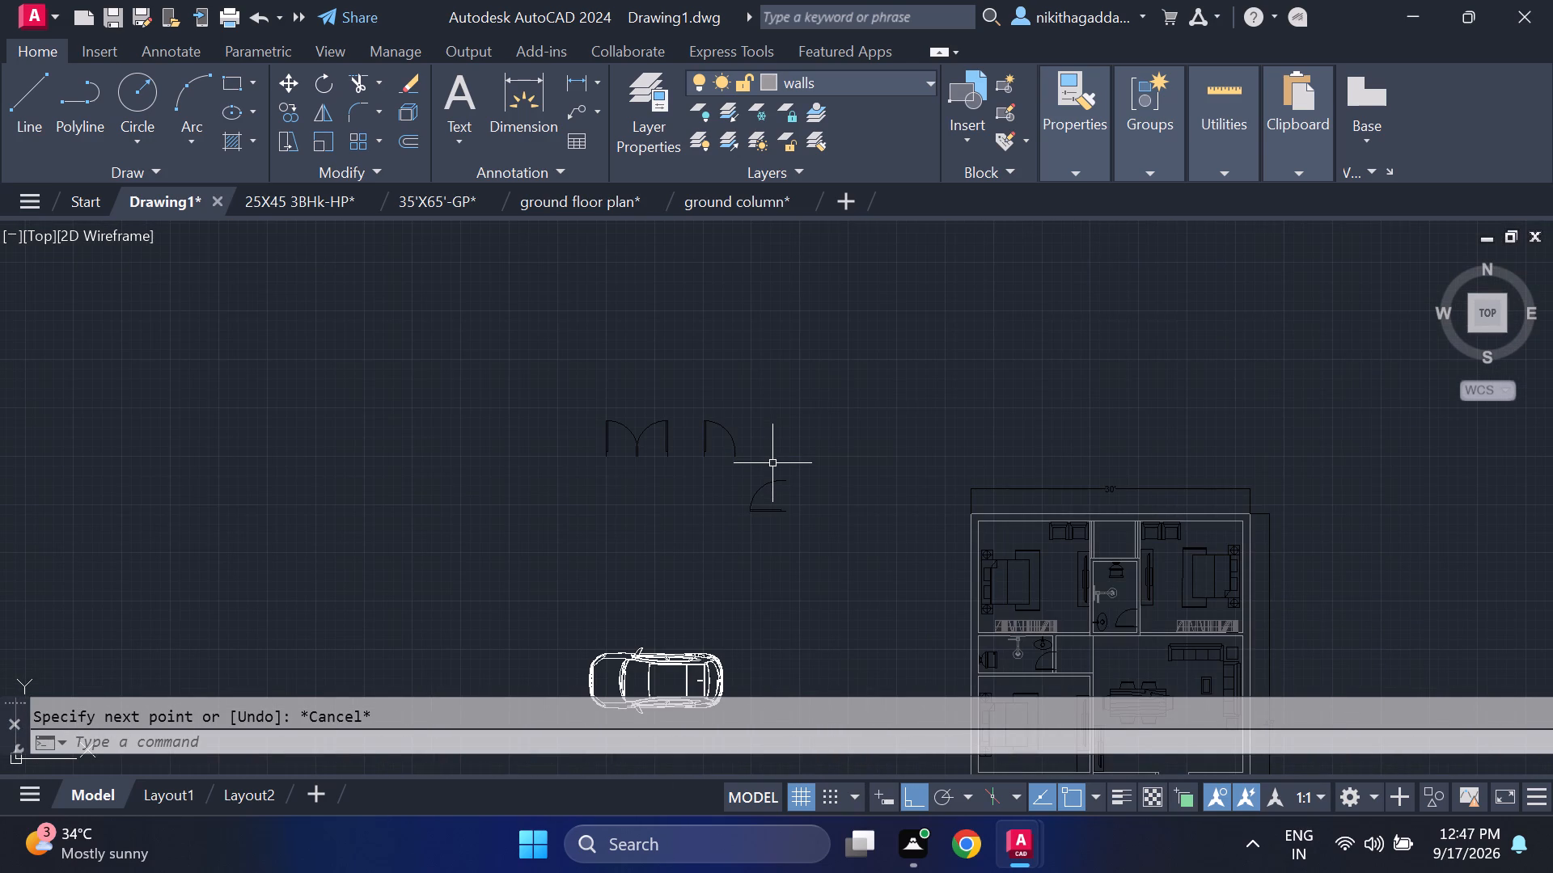
{"action": "middle_click_drag", "start_coordinate": [793, 540], "coordinate": [776, 470]}
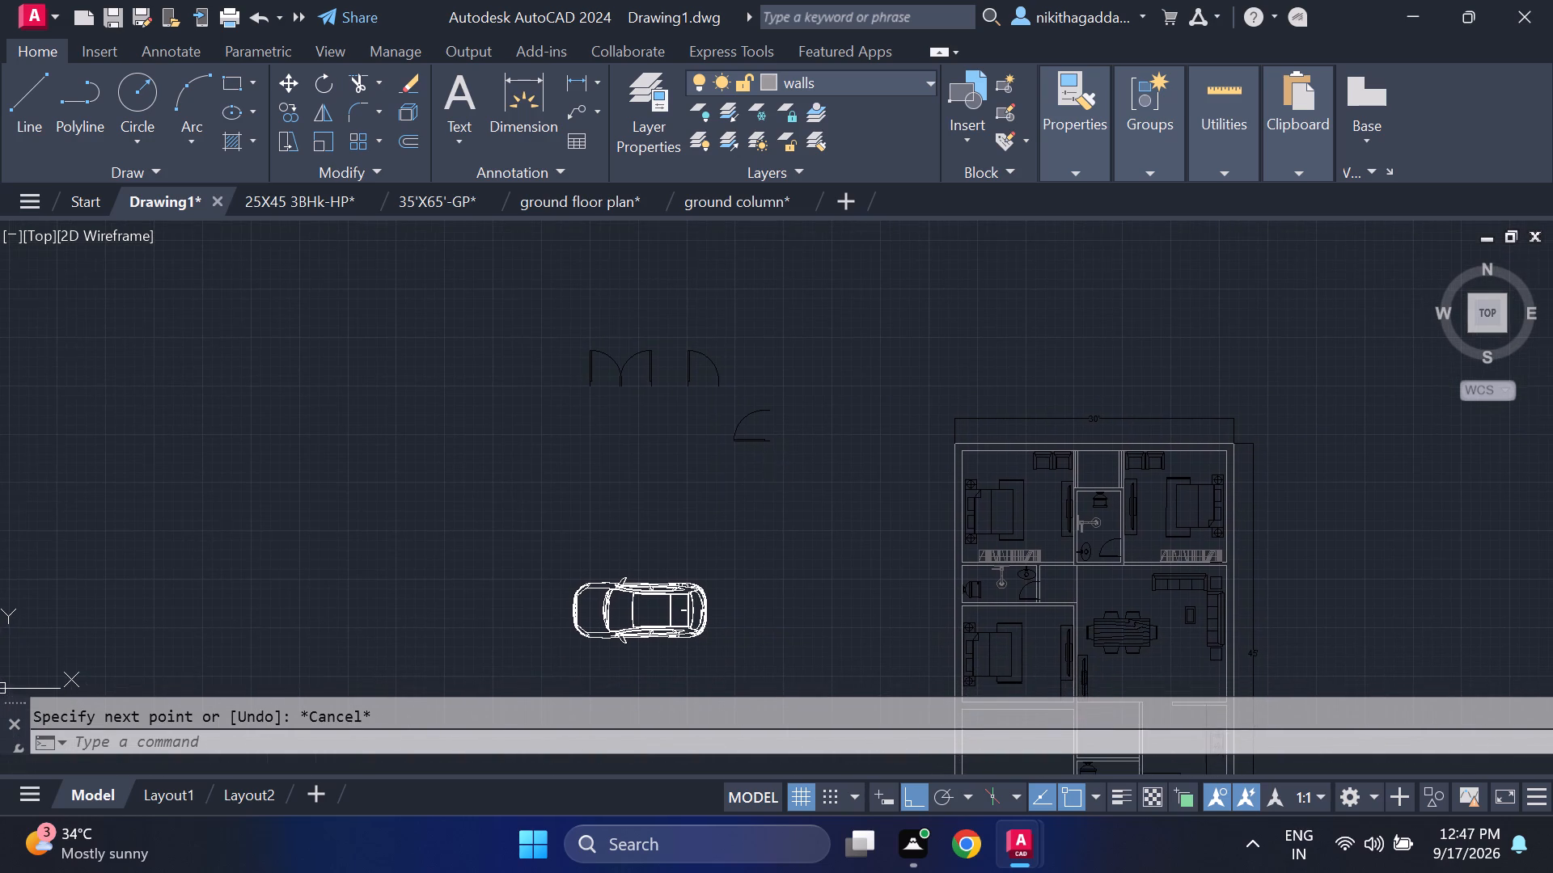
{"action": "scroll", "coordinate": [783, 449], "scroll_direction": "up", "scroll_amount": 1}
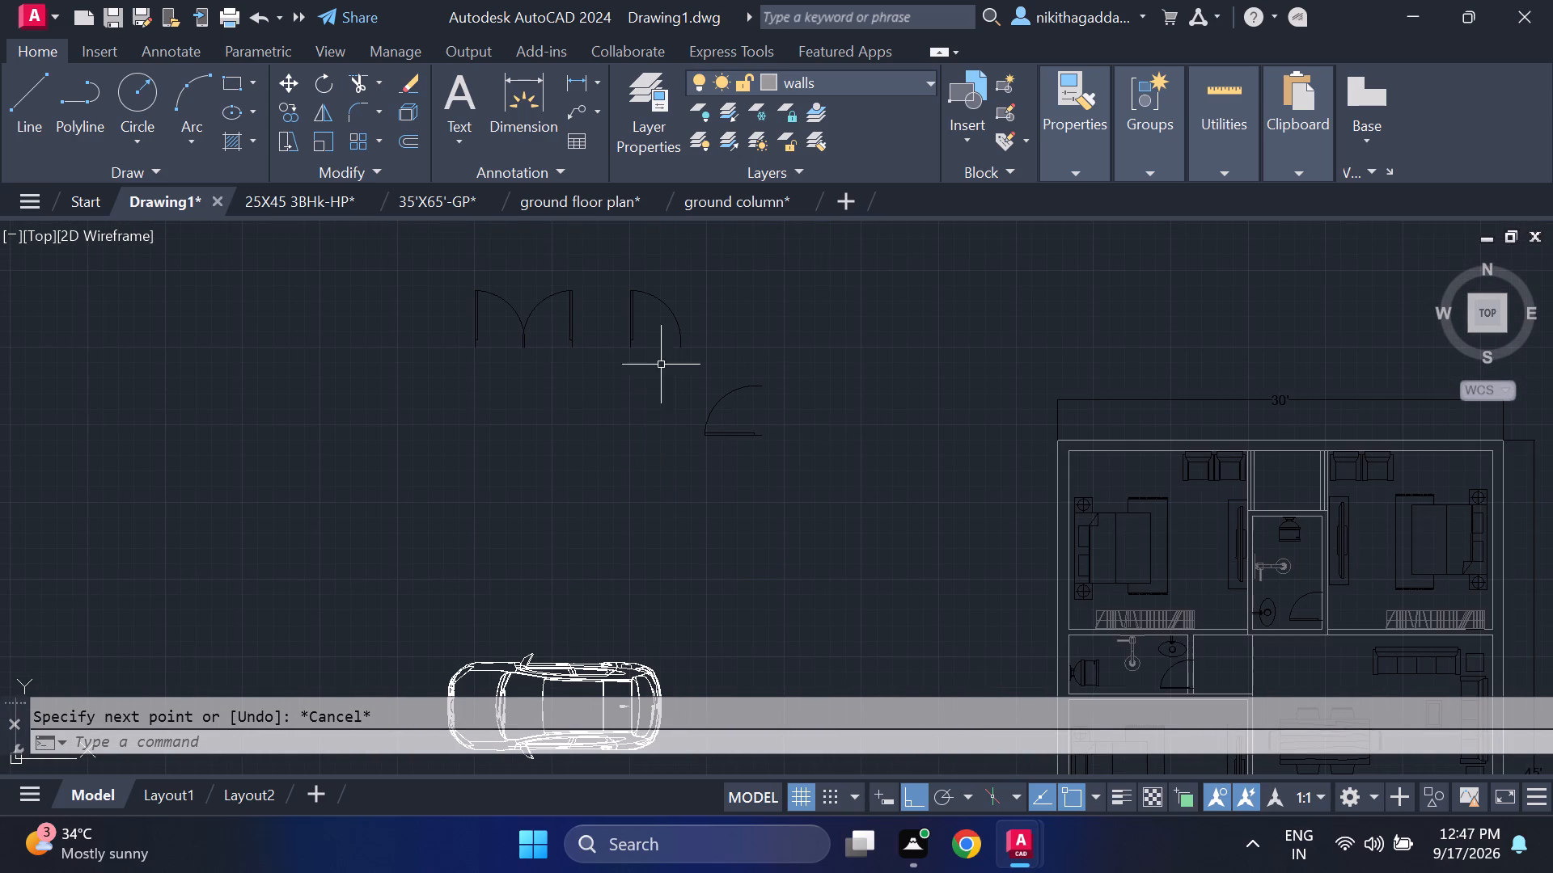
{"action": "scroll", "coordinate": [574, 286], "scroll_direction": "up", "scroll_amount": 2}
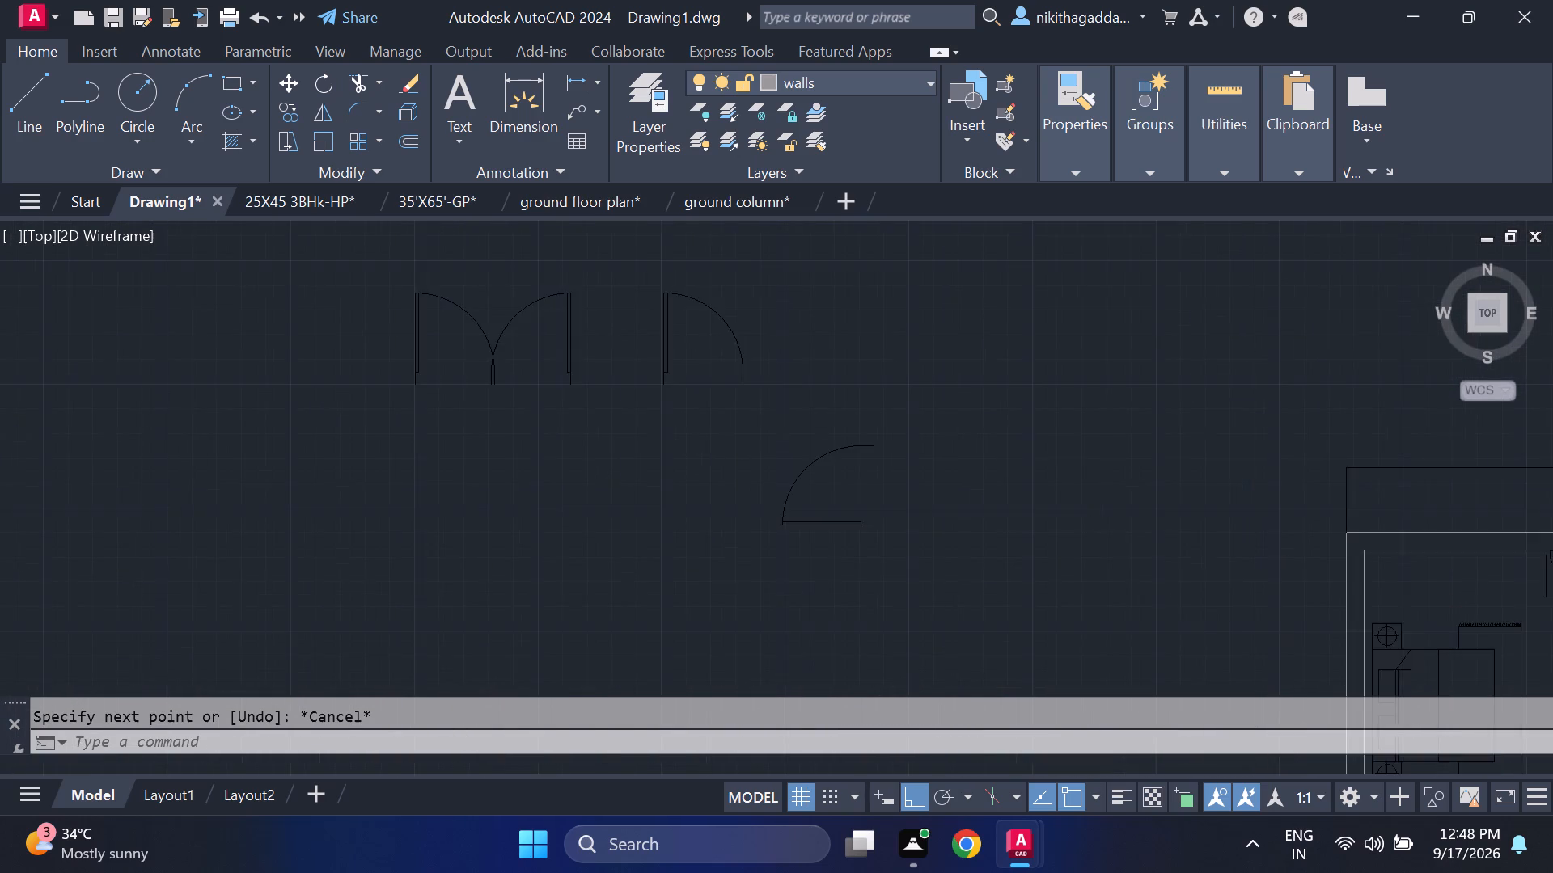
{"action": "left_click", "coordinate": [578, 285]}
{"action": "left_click", "coordinate": [527, 403]}
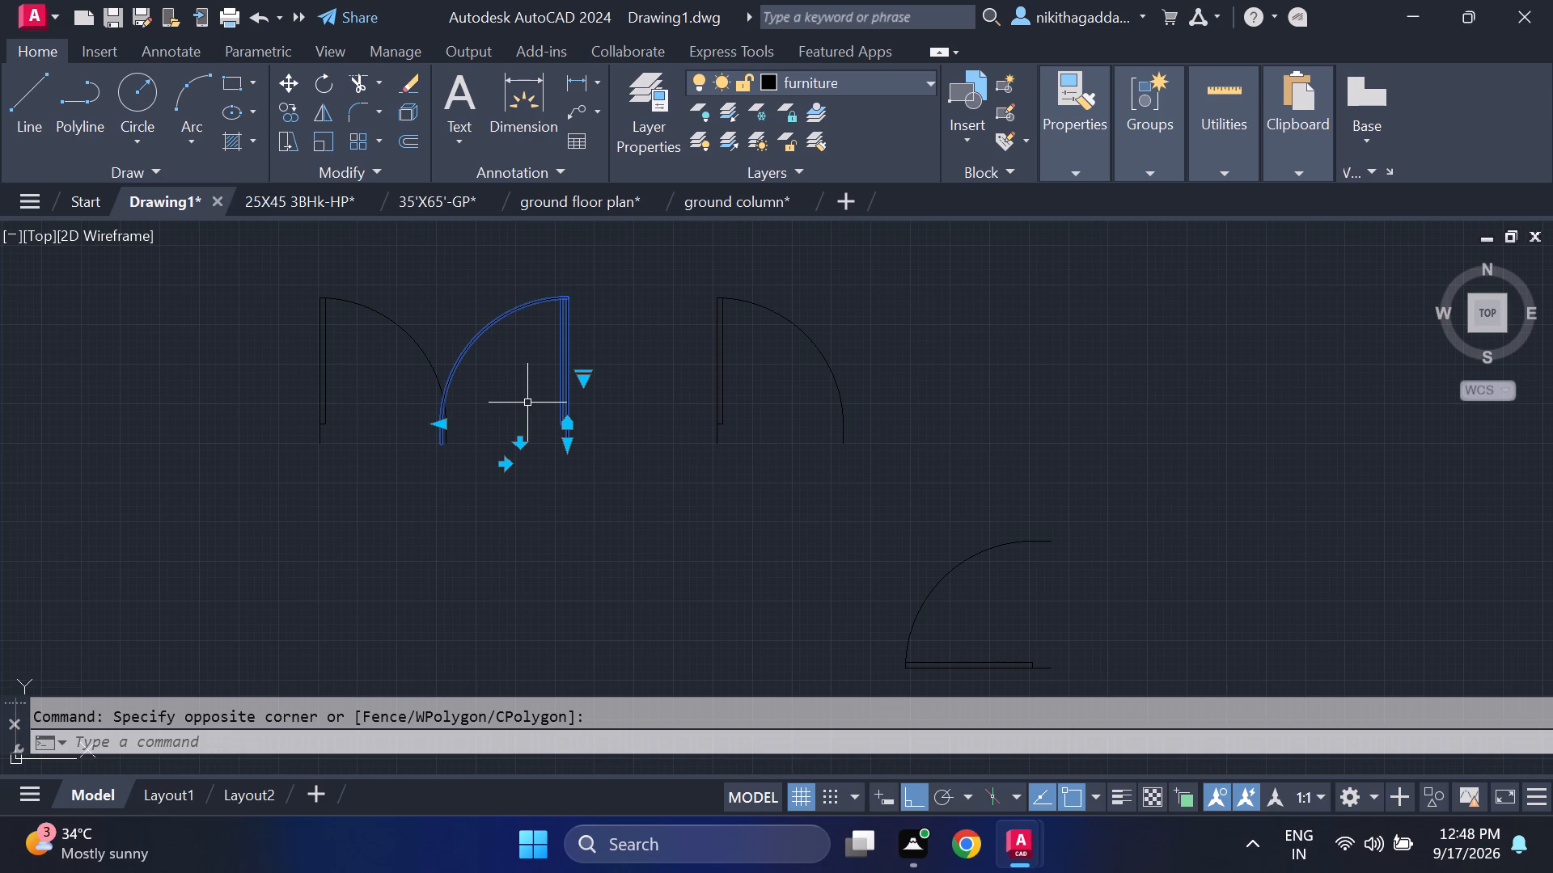
{"action": "key", "text": "m"}
{"action": "key", "text": "Return"}
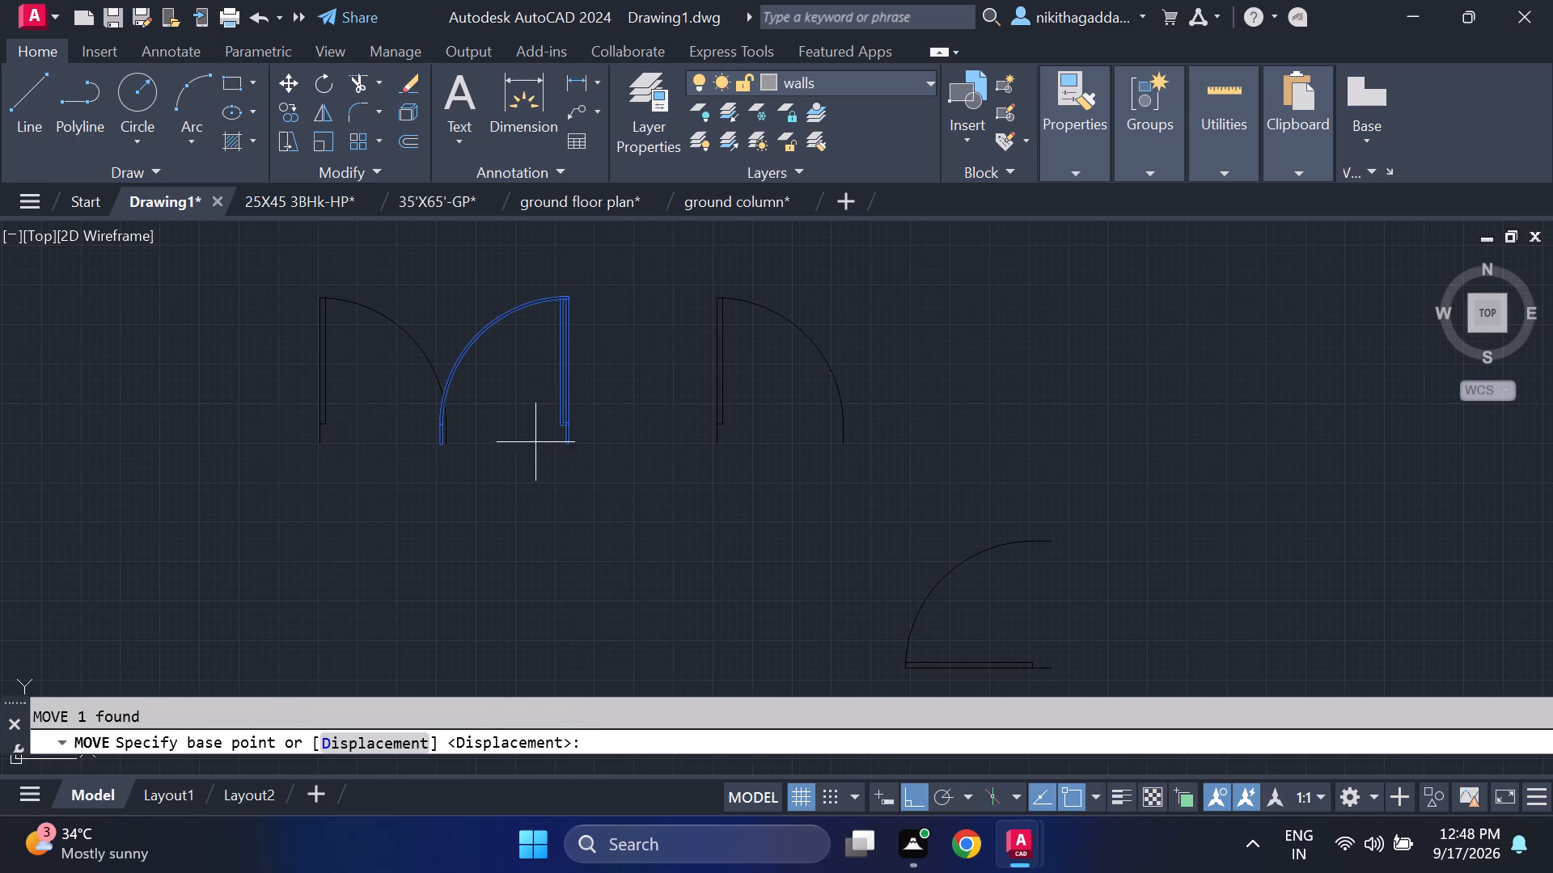
{"action": "left_click", "coordinate": [569, 443]}
{"action": "scroll", "coordinate": [838, 479], "scroll_direction": "down", "scroll_amount": 3}
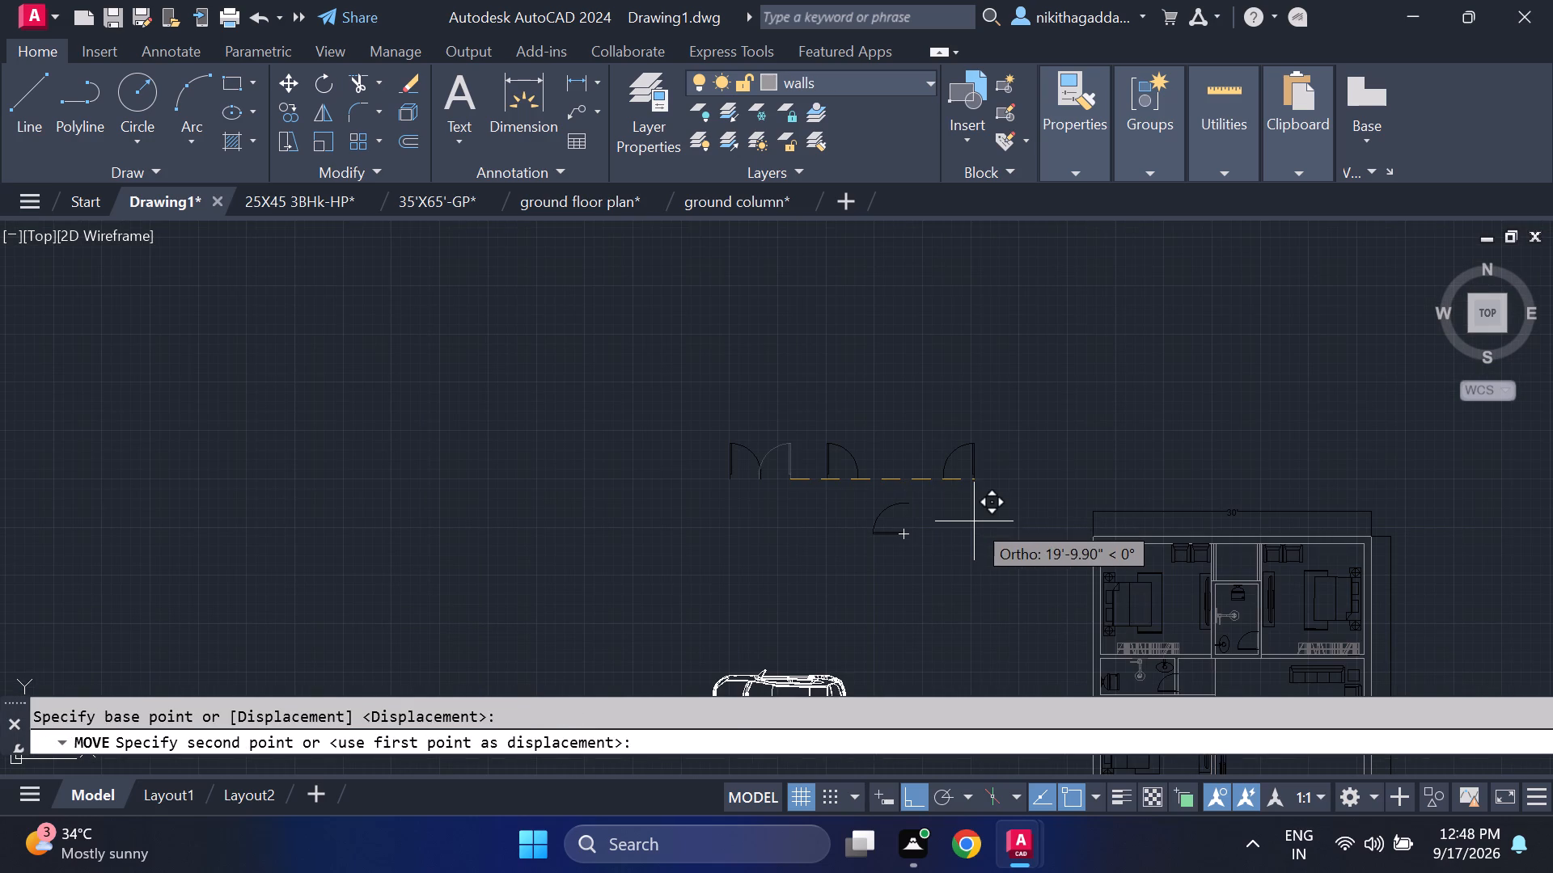
{"action": "key", "text": "F8"}
{"action": "scroll", "coordinate": [1186, 641], "scroll_direction": "up", "scroll_amount": 1}
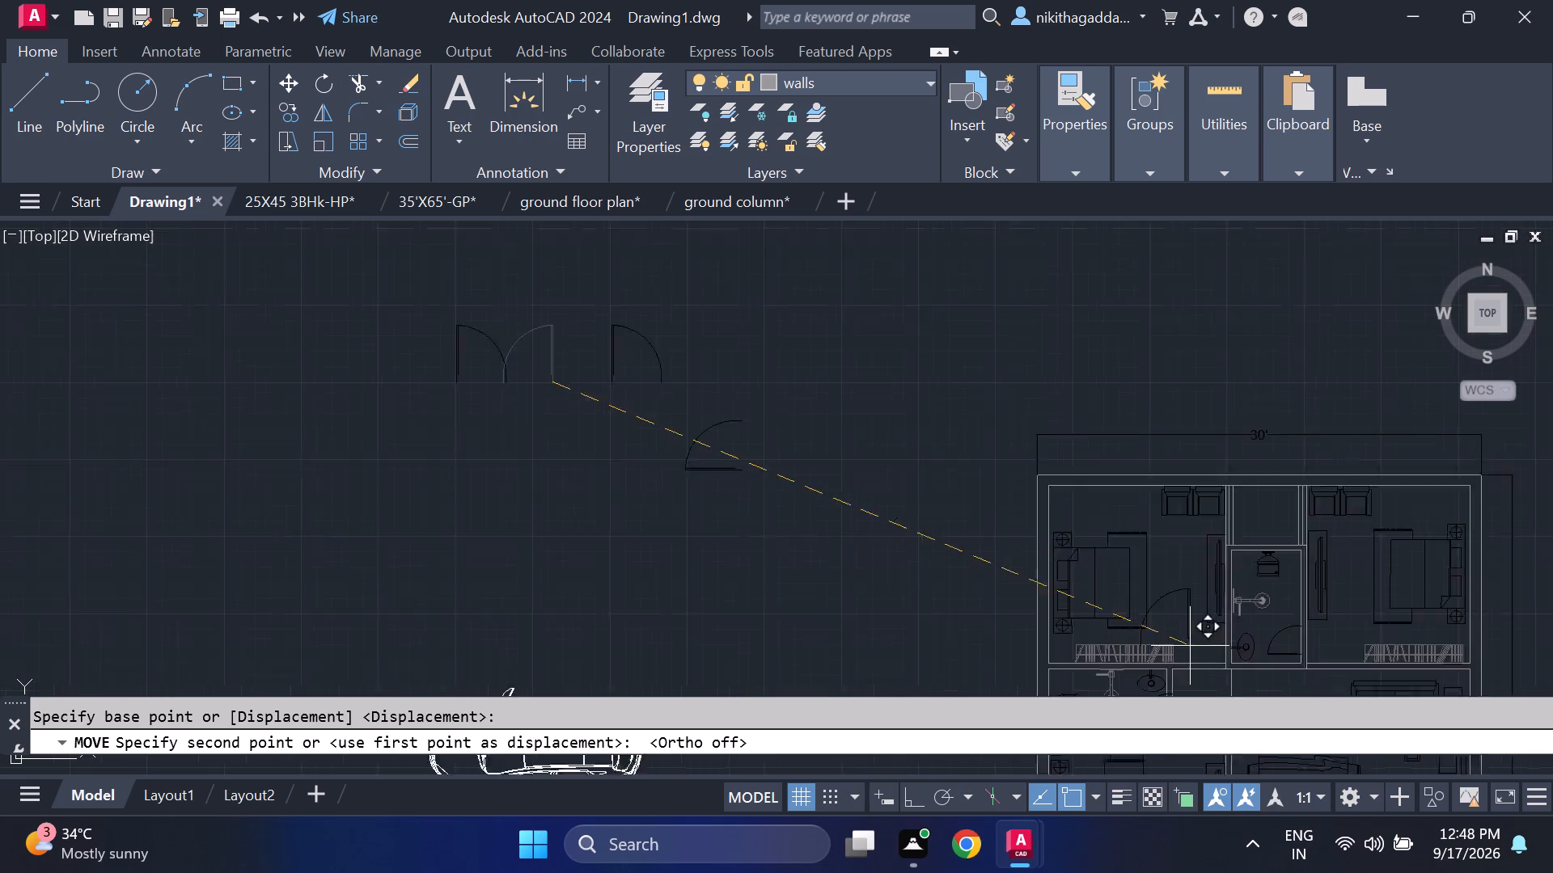
{"action": "scroll", "coordinate": [1191, 647], "scroll_direction": "up", "scroll_amount": 1}
{"action": "middle_click_drag", "start_coordinate": [1183, 627], "coordinate": [1055, 400]}
{"action": "scroll", "coordinate": [1089, 438], "scroll_direction": "up", "scroll_amount": 3}
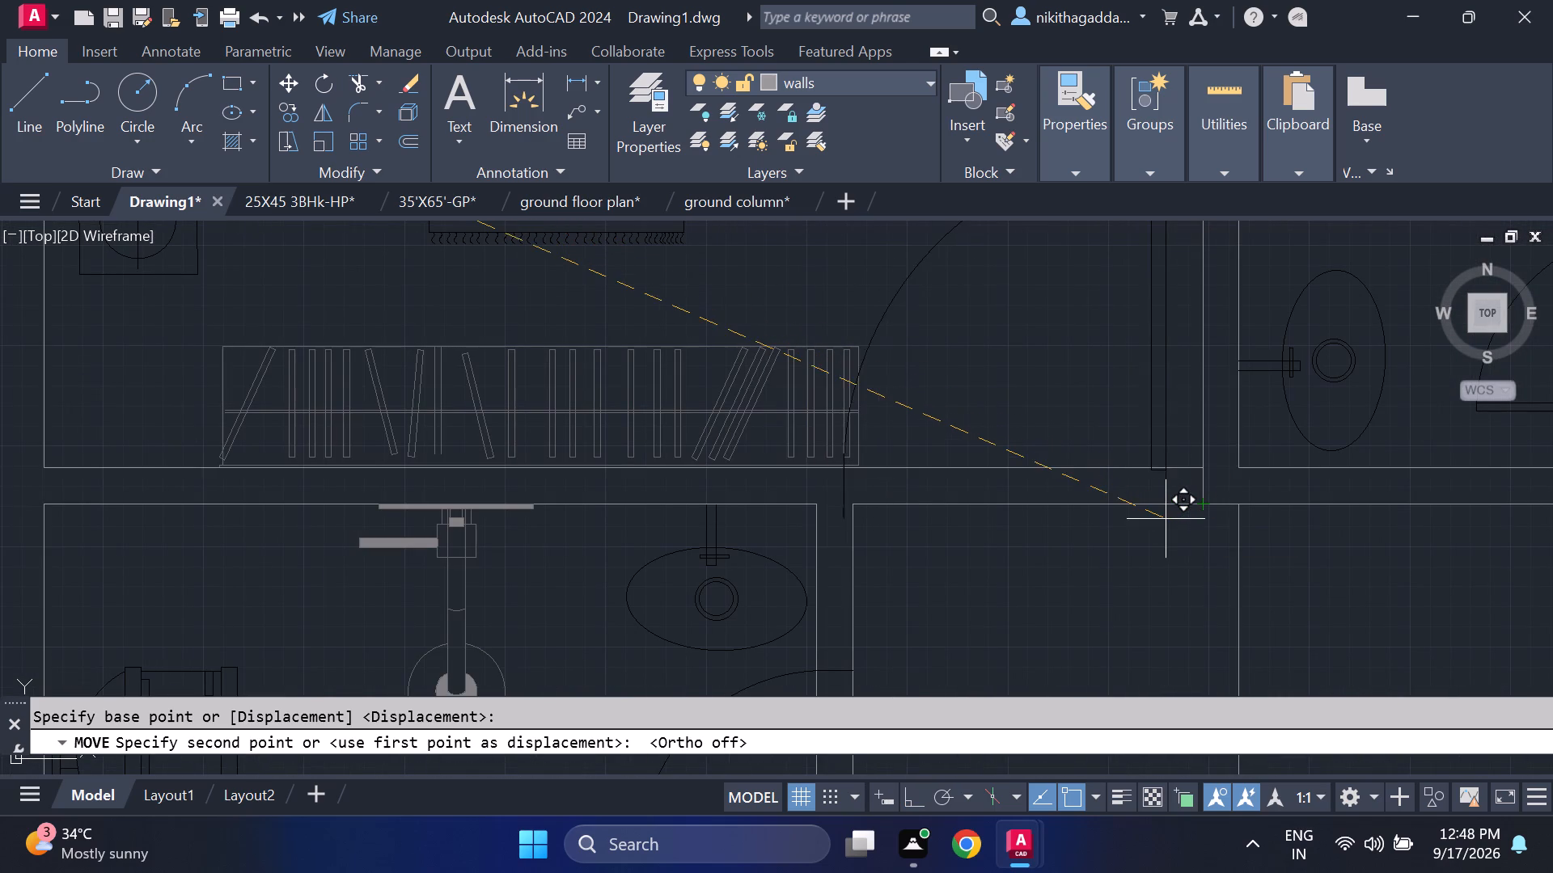
{"action": "left_click", "coordinate": [1166, 512]}
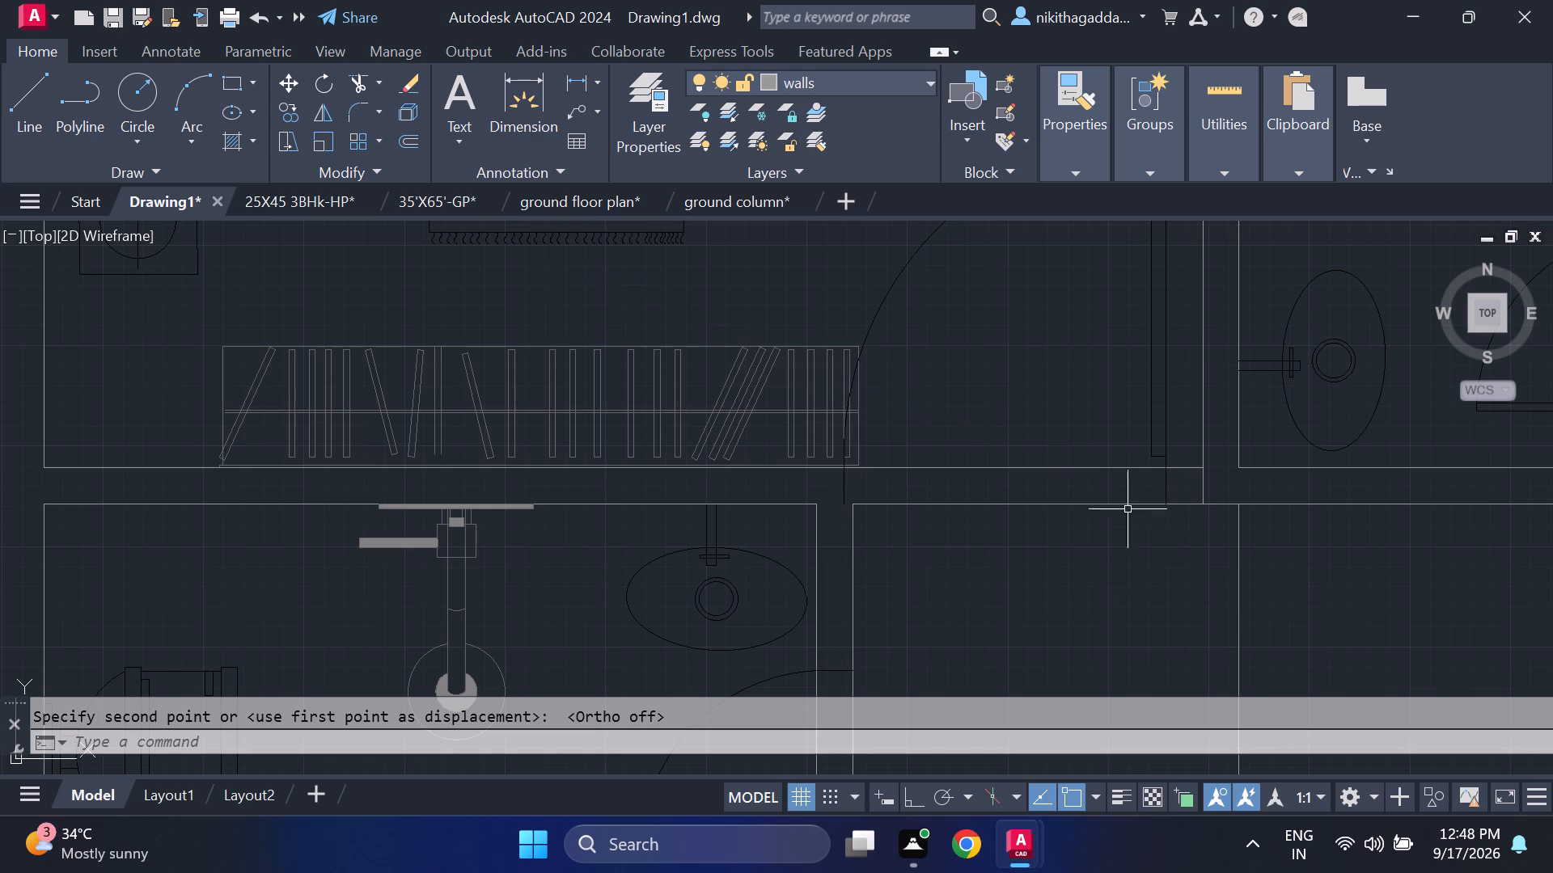
Scale the northwest bedroom's door down slightly by eye from its hinge-side lower end on the wall line.
{"action": "left_click", "coordinate": [1174, 375]}
{"action": "left_click", "coordinate": [1101, 426]}
{"action": "type", "text": "scale"}
{"action": "key", "text": "Return"}
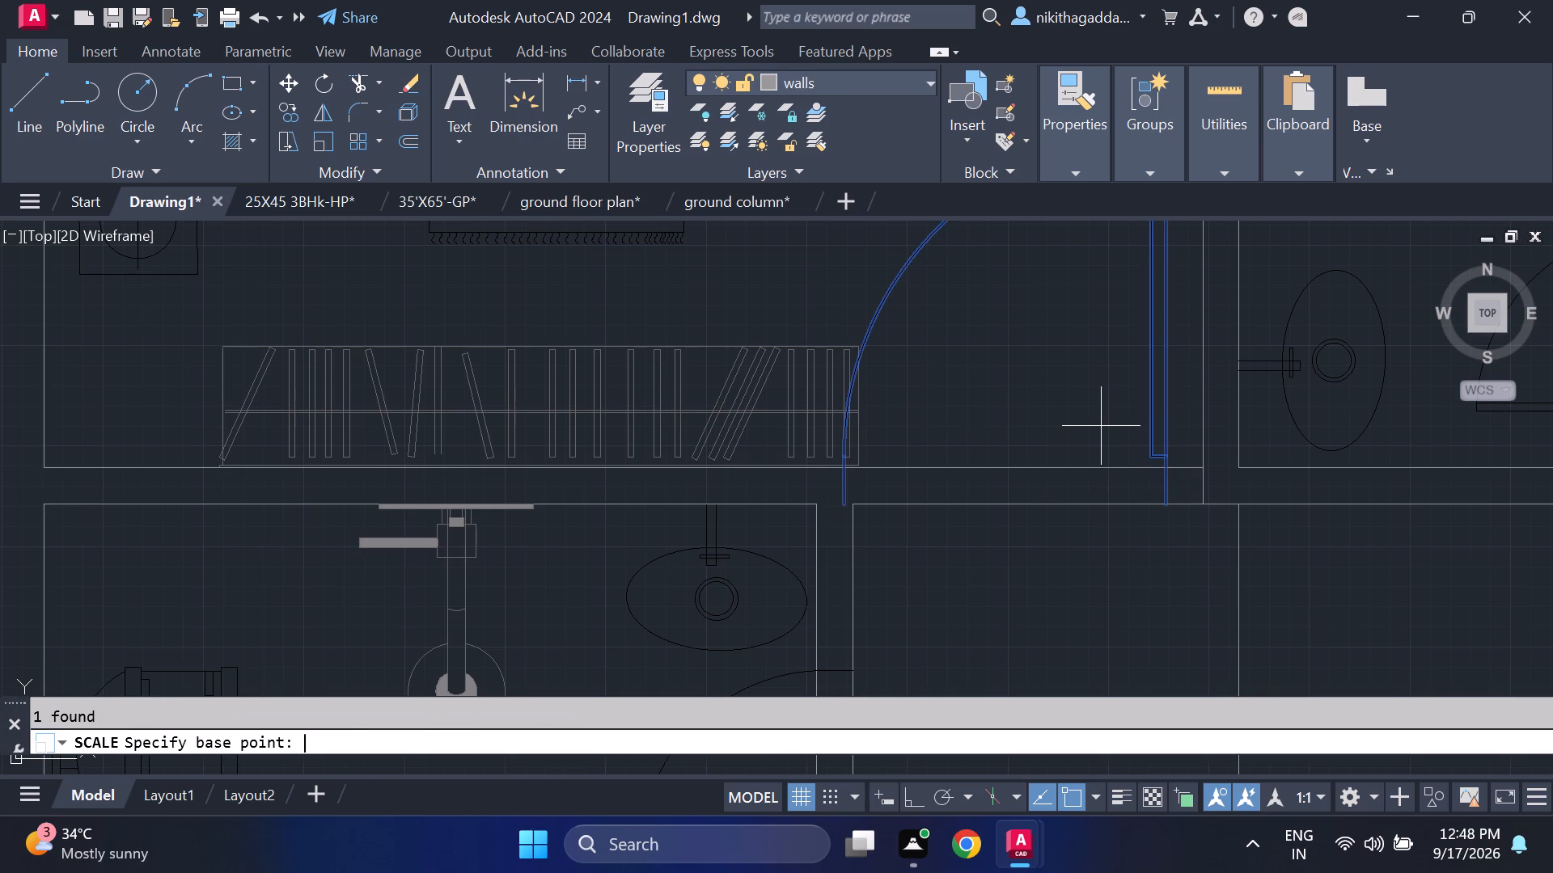
{"action": "left_click", "coordinate": [1164, 508]}
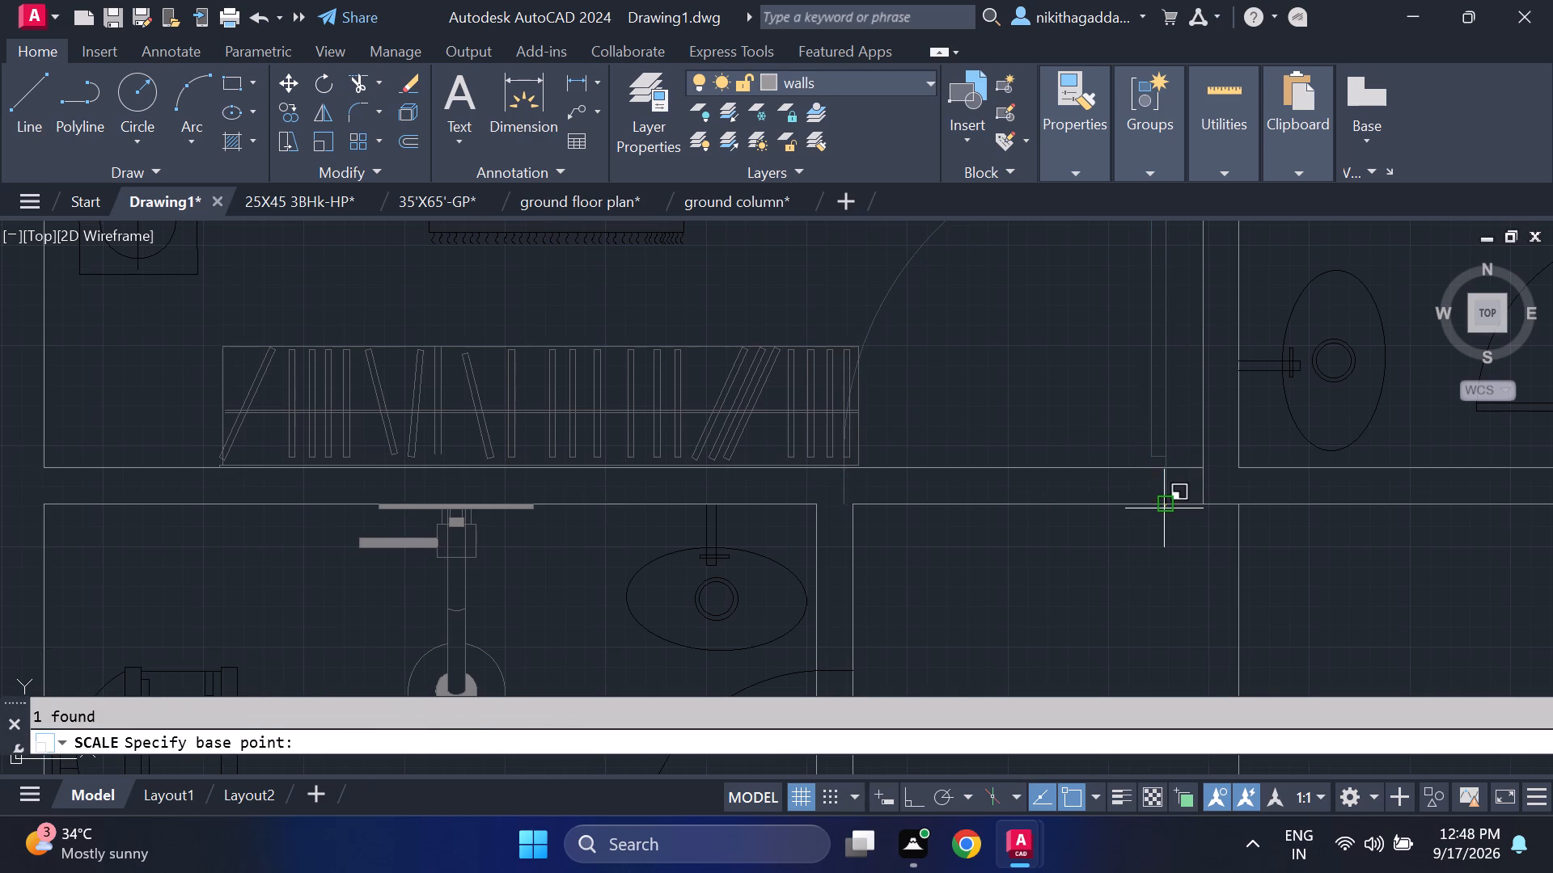
{"action": "left_click", "coordinate": [1134, 364]}
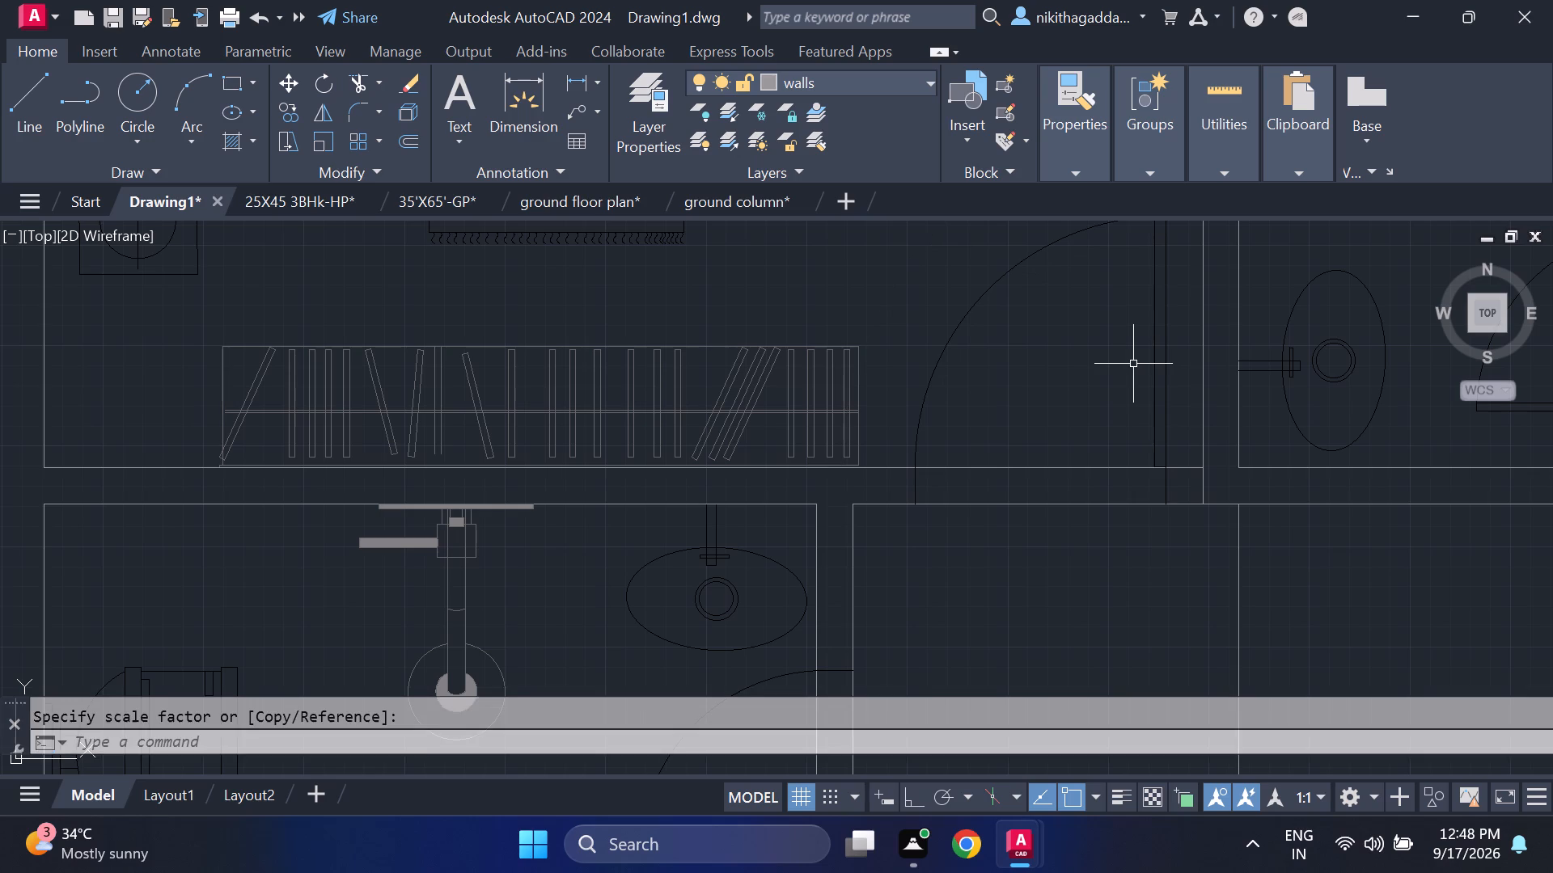
Examine the kitchen door with its wall stubs and the spare doors outside the plan.
{"action": "scroll", "coordinate": [1062, 419], "scroll_direction": "down", "scroll_amount": 3}
{"action": "middle_click_drag", "start_coordinate": [1043, 500], "coordinate": [1056, 452]}
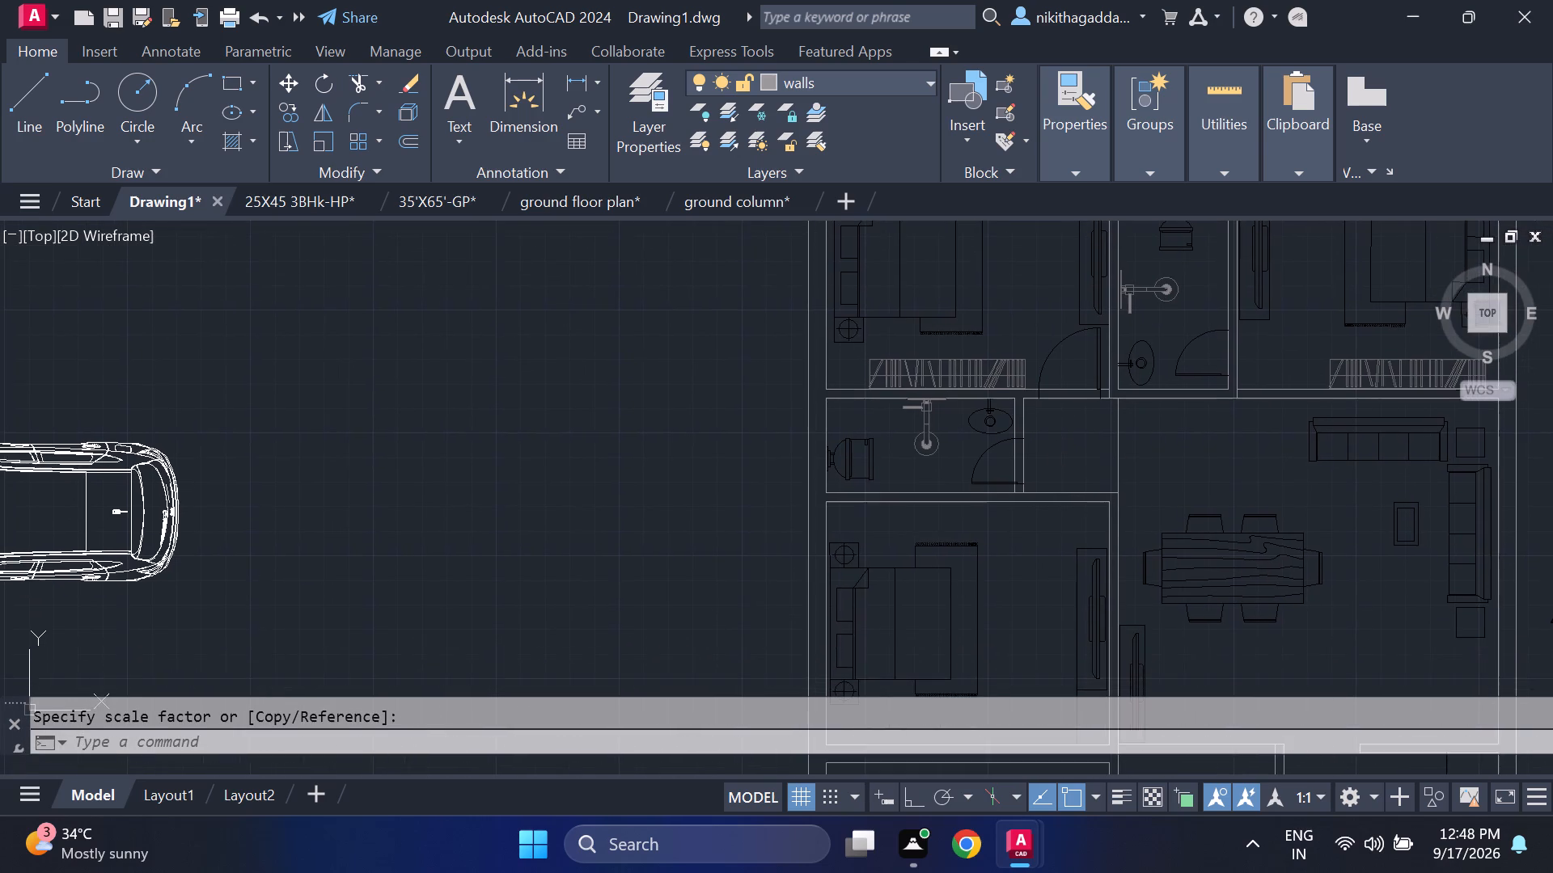
{"action": "scroll", "coordinate": [1057, 453], "scroll_direction": "down", "scroll_amount": 2}
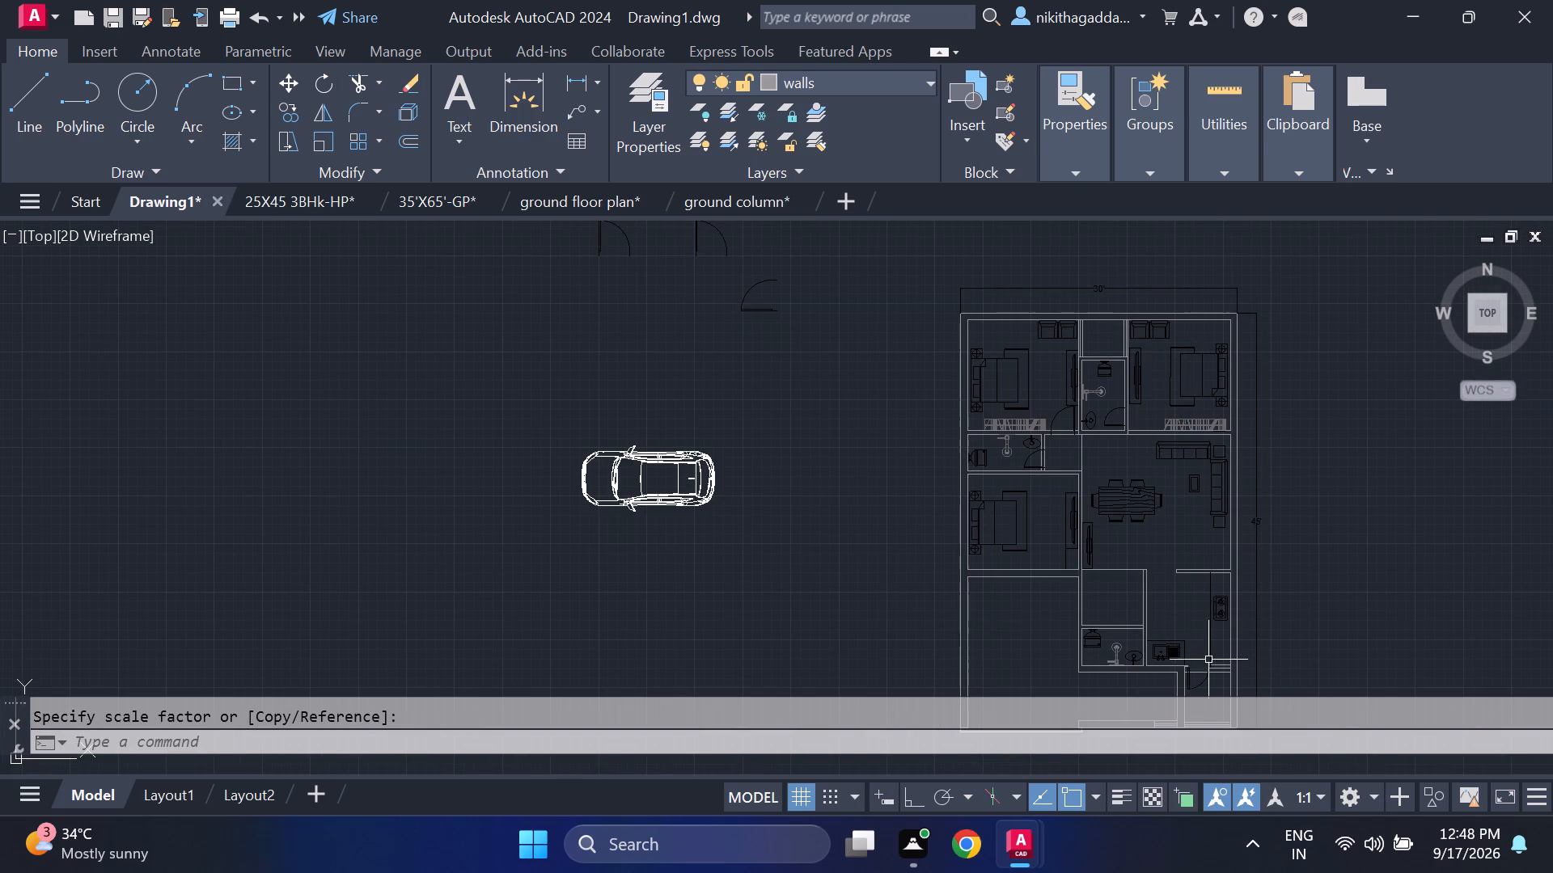
{"action": "middle_click_drag", "start_coordinate": [1197, 624], "coordinate": [1153, 539]}
{"action": "scroll", "coordinate": [1158, 597], "scroll_direction": "up", "scroll_amount": 4}
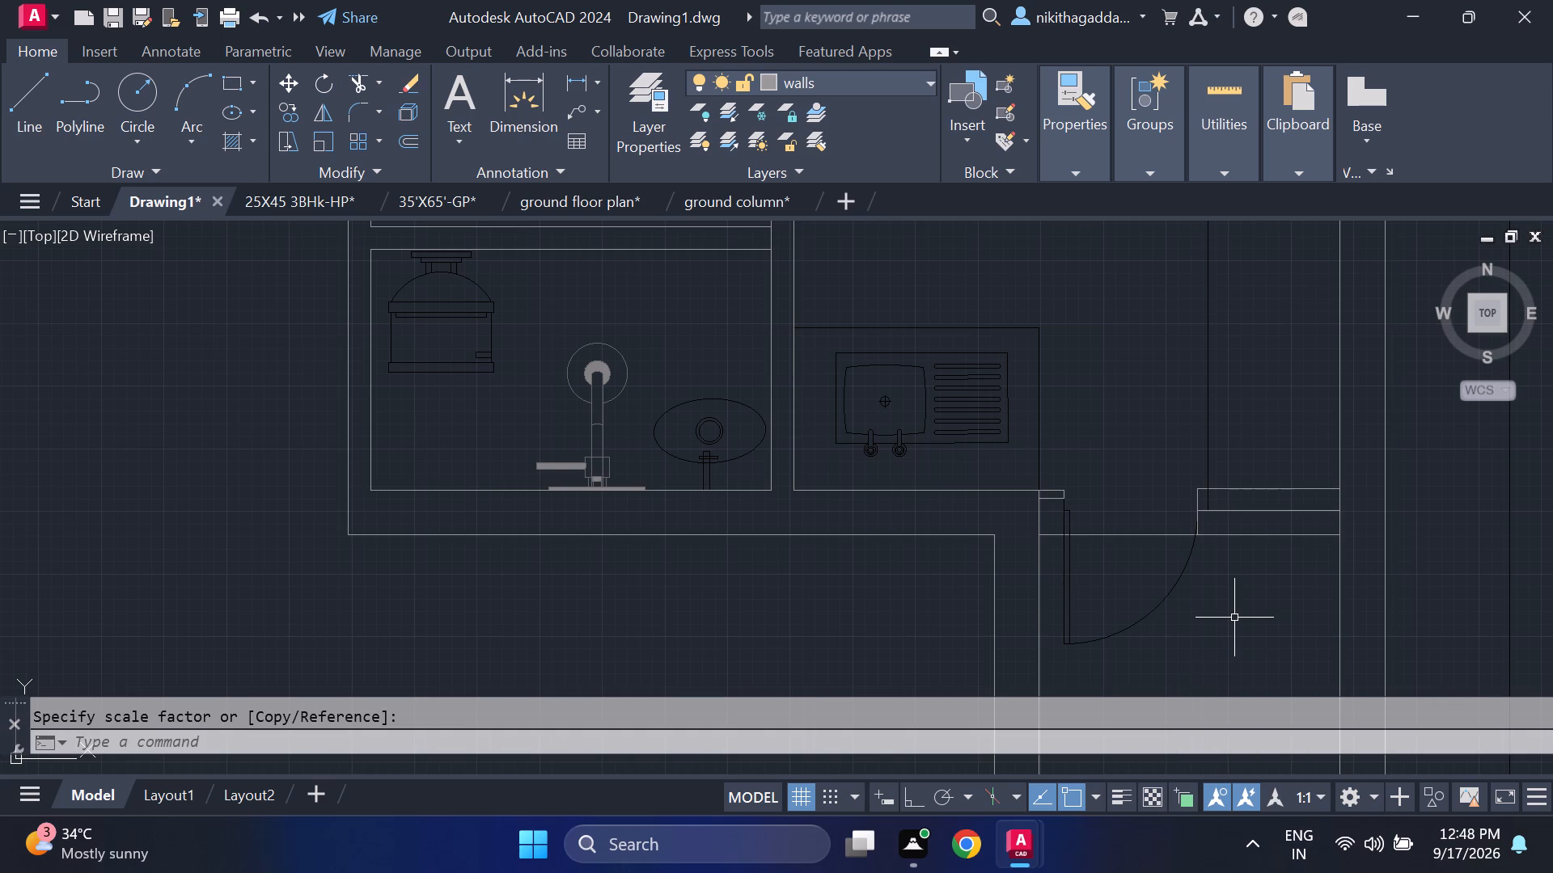
{"action": "scroll", "coordinate": [1232, 618], "scroll_direction": "down", "scroll_amount": 2}
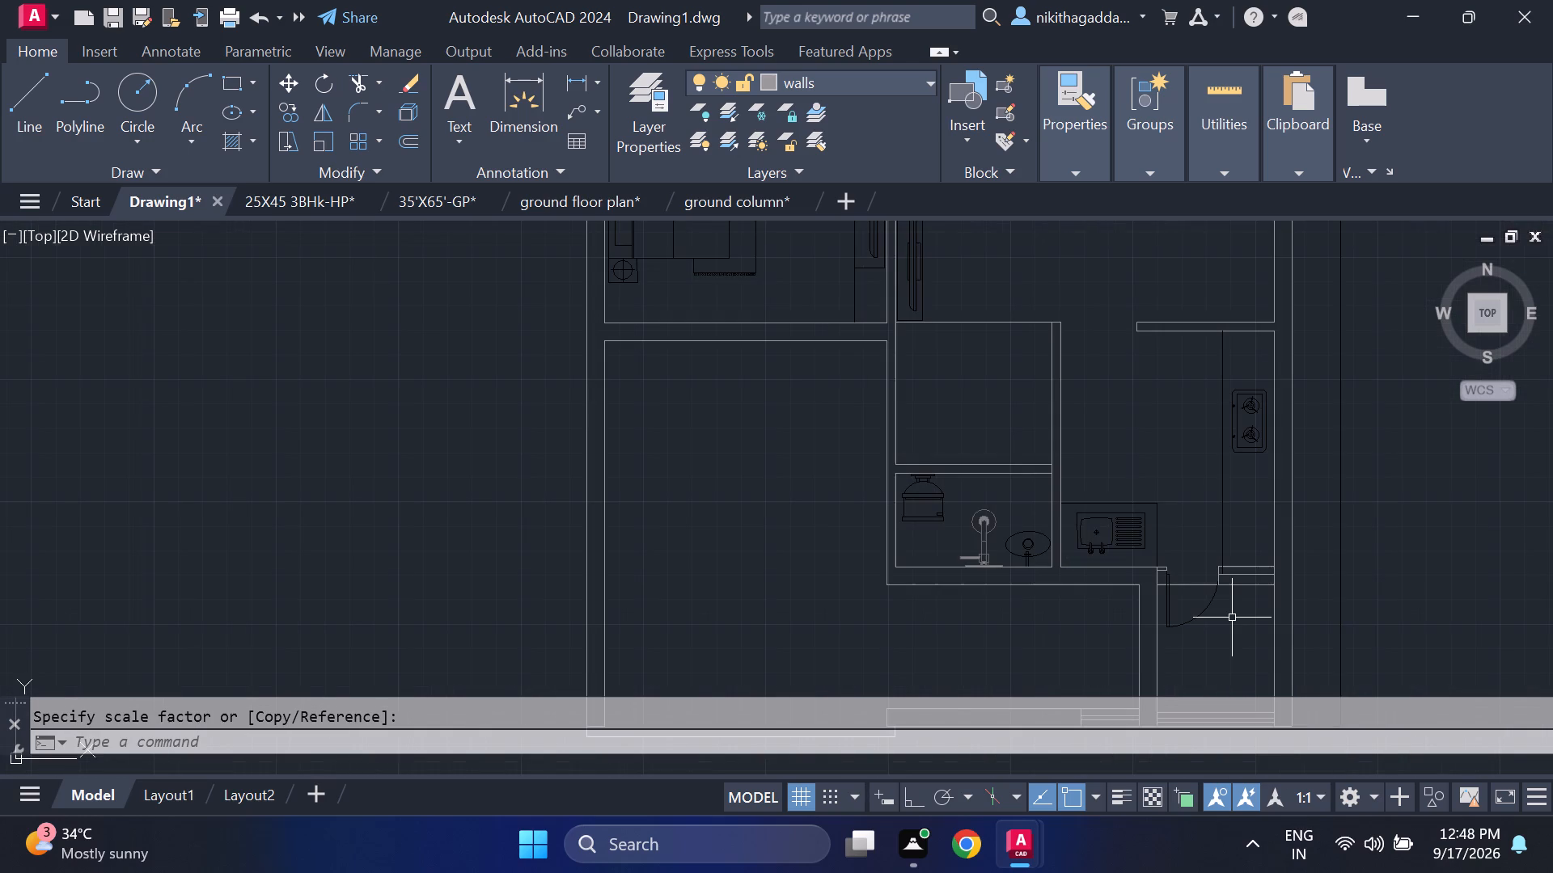
{"action": "scroll", "coordinate": [1232, 618], "scroll_direction": "up", "scroll_amount": 3}
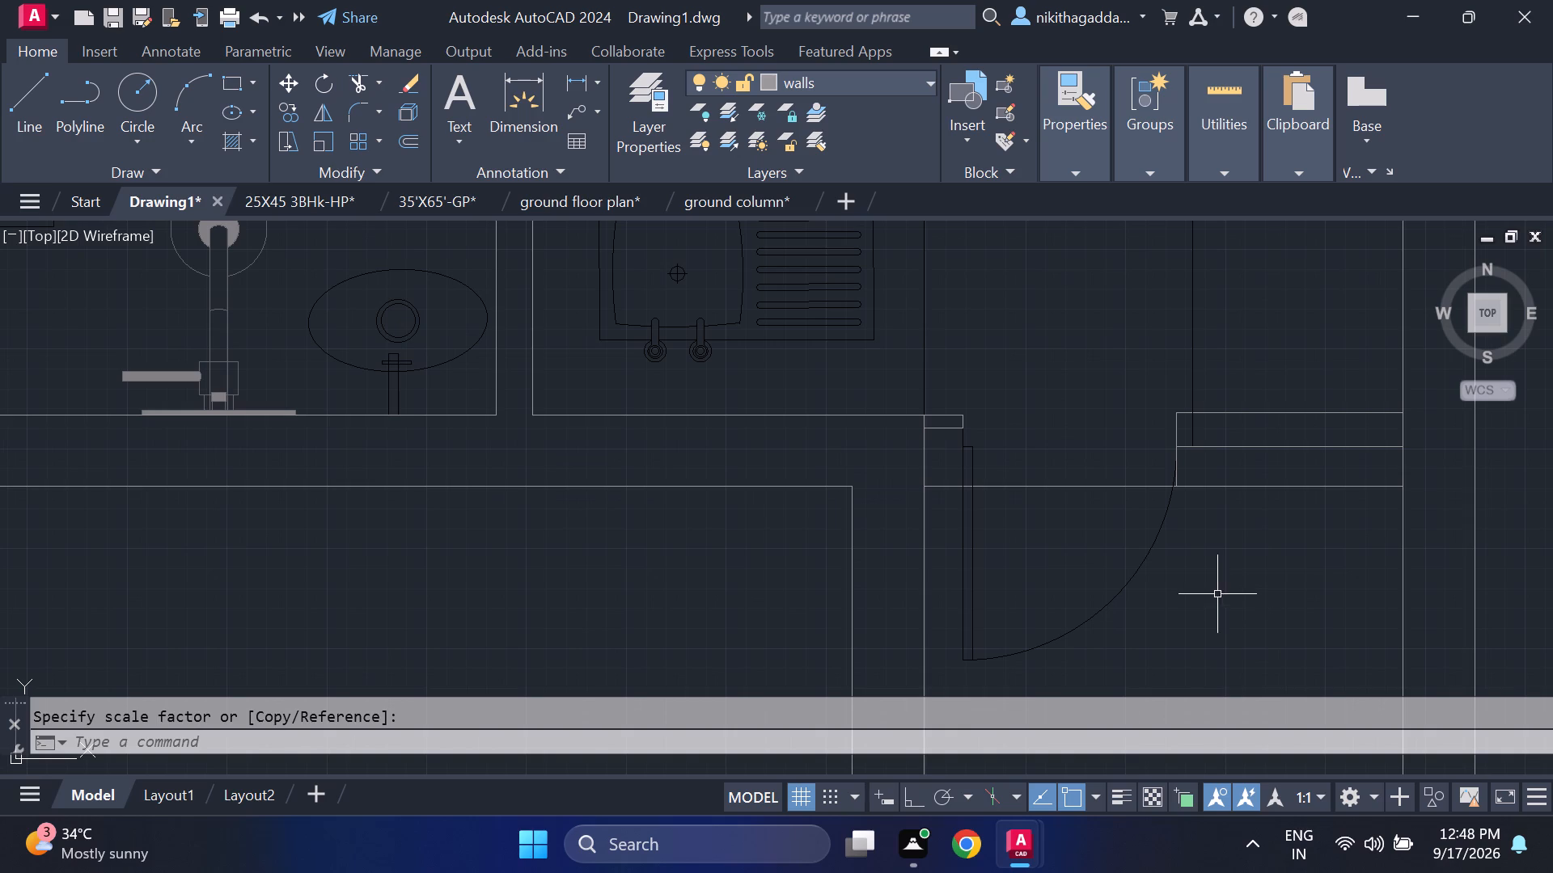
{"action": "scroll", "coordinate": [1217, 593], "scroll_direction": "down", "scroll_amount": 5}
{"action": "middle_click_drag", "start_coordinate": [522, 561], "coordinate": [692, 704]}
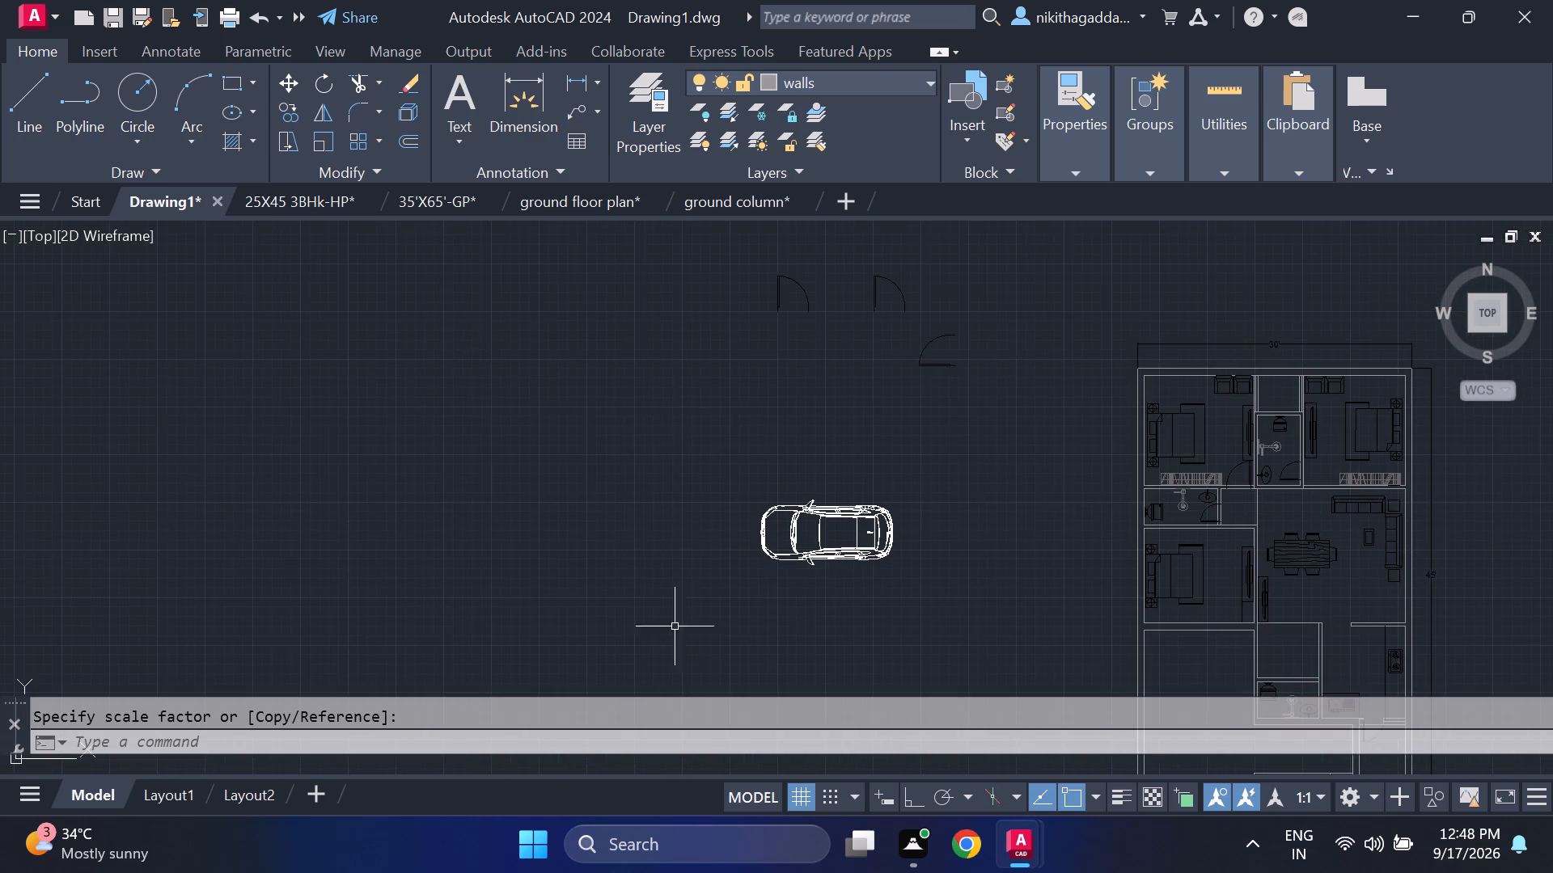
{"action": "middle_click_drag", "start_coordinate": [766, 431], "coordinate": [692, 595]}
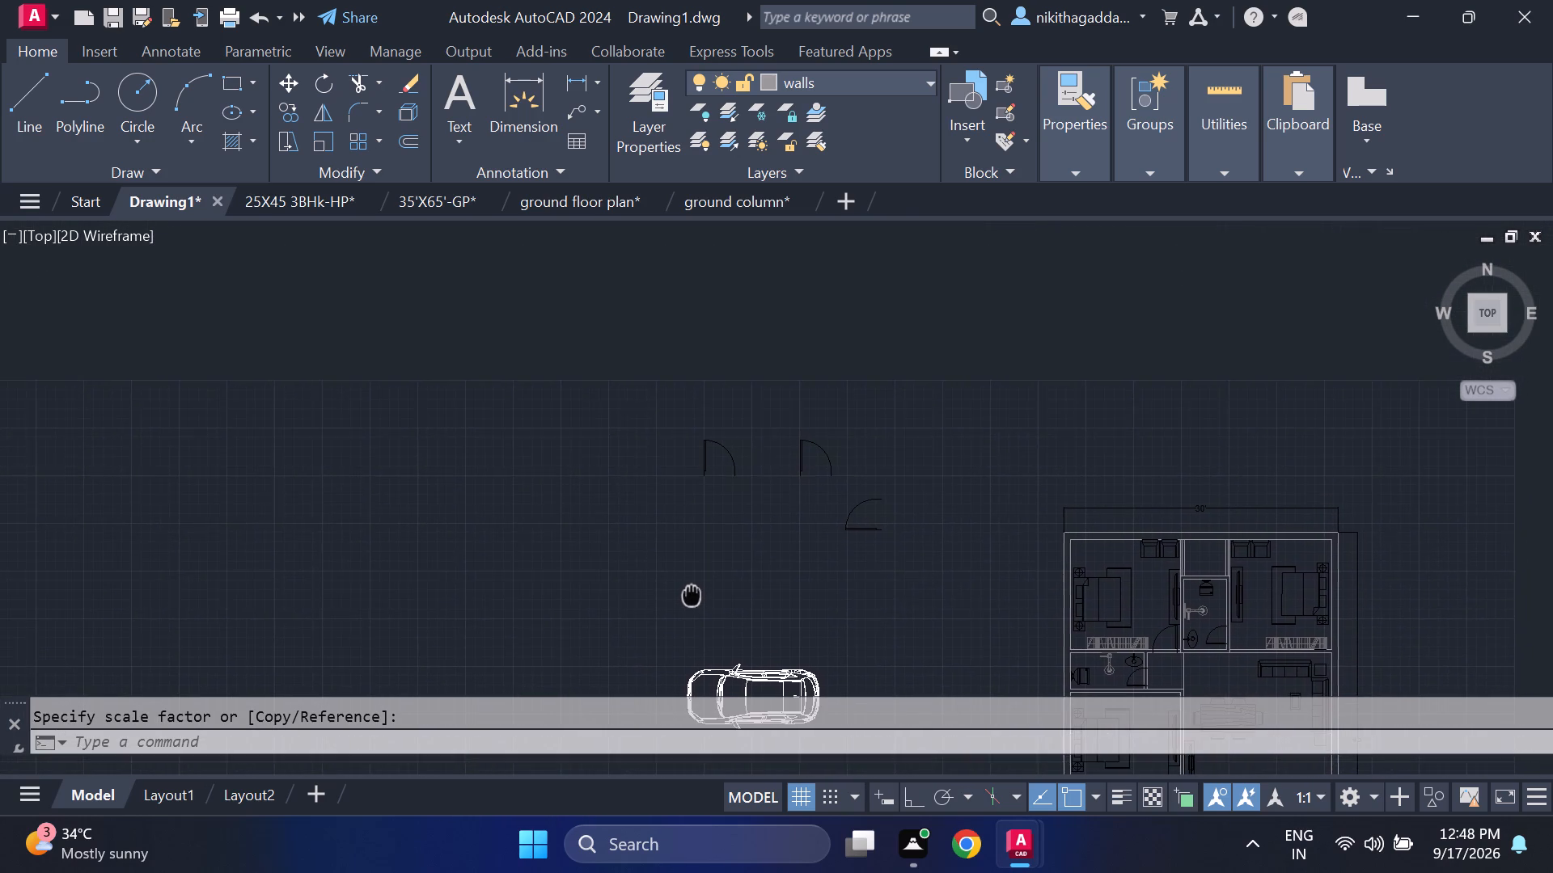
{"action": "middle_click_drag", "start_coordinate": [692, 595], "coordinate": [474, 465]}
Mirror the northwest bedroom's door across a vertical line through the middle bathroom into the northeast bedroom, keeping the original.
{"action": "scroll", "coordinate": [975, 524], "scroll_direction": "up", "scroll_amount": 3}
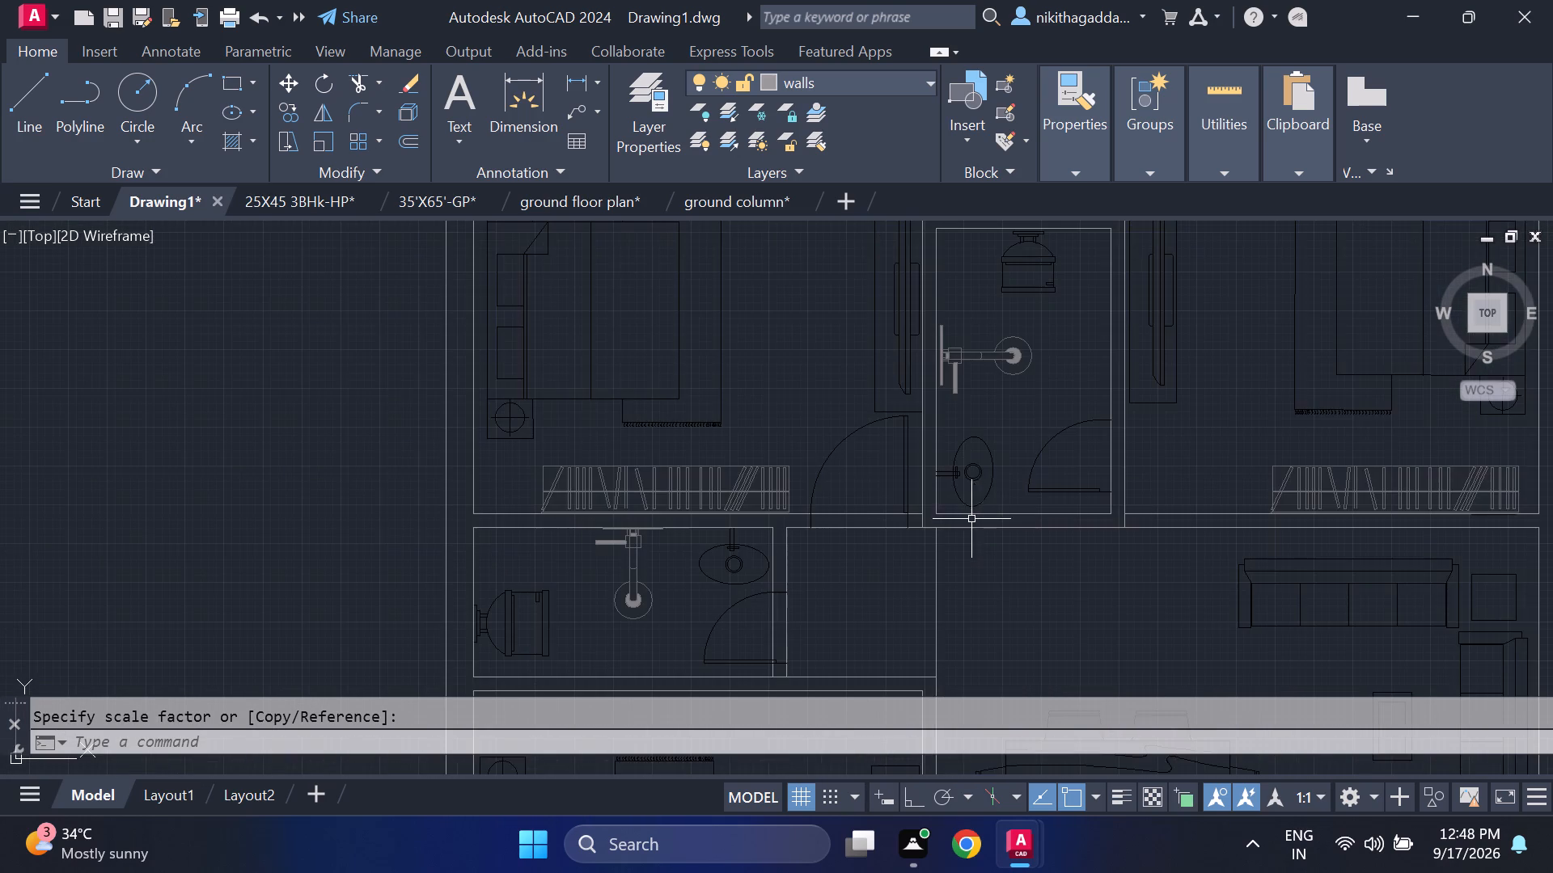
{"action": "scroll", "coordinate": [860, 462], "scroll_direction": "up", "scroll_amount": 2}
{"action": "left_click_drag", "start_coordinate": [994, 436], "coordinate": [970, 435]}
{"action": "left_click_drag", "start_coordinate": [756, 494], "coordinate": [757, 472]}
{"action": "type", "text": "mi"}
{"action": "key", "text": "Return"}
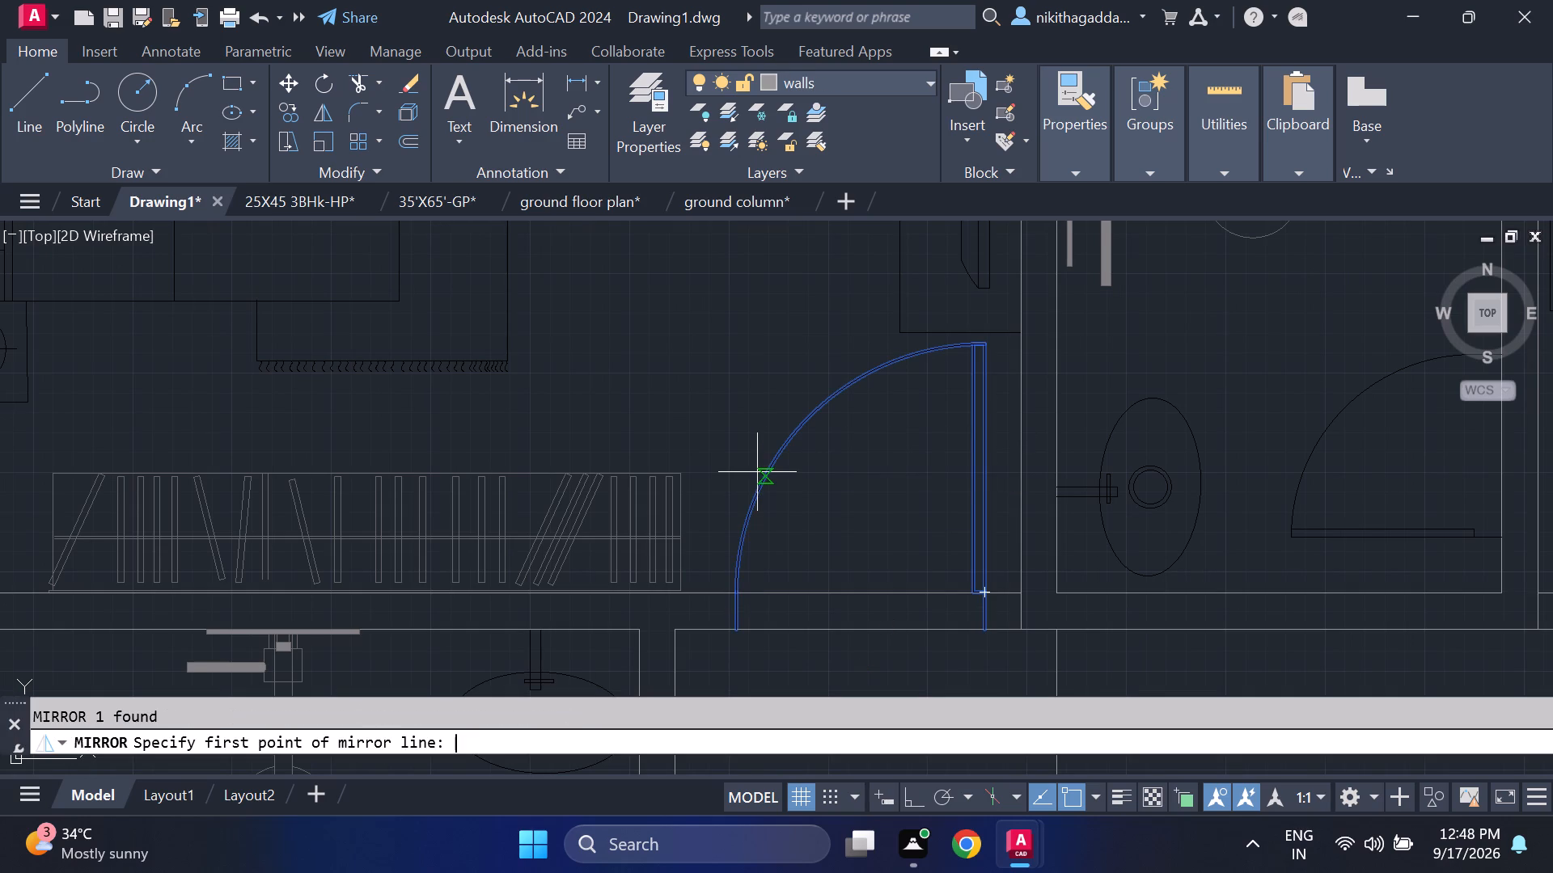
{"action": "scroll", "coordinate": [834, 533], "scroll_direction": "down", "scroll_amount": 3}
{"action": "middle_click_drag", "start_coordinate": [1063, 582], "coordinate": [929, 568]}
{"action": "scroll", "coordinate": [906, 519], "scroll_direction": "up", "scroll_amount": 2}
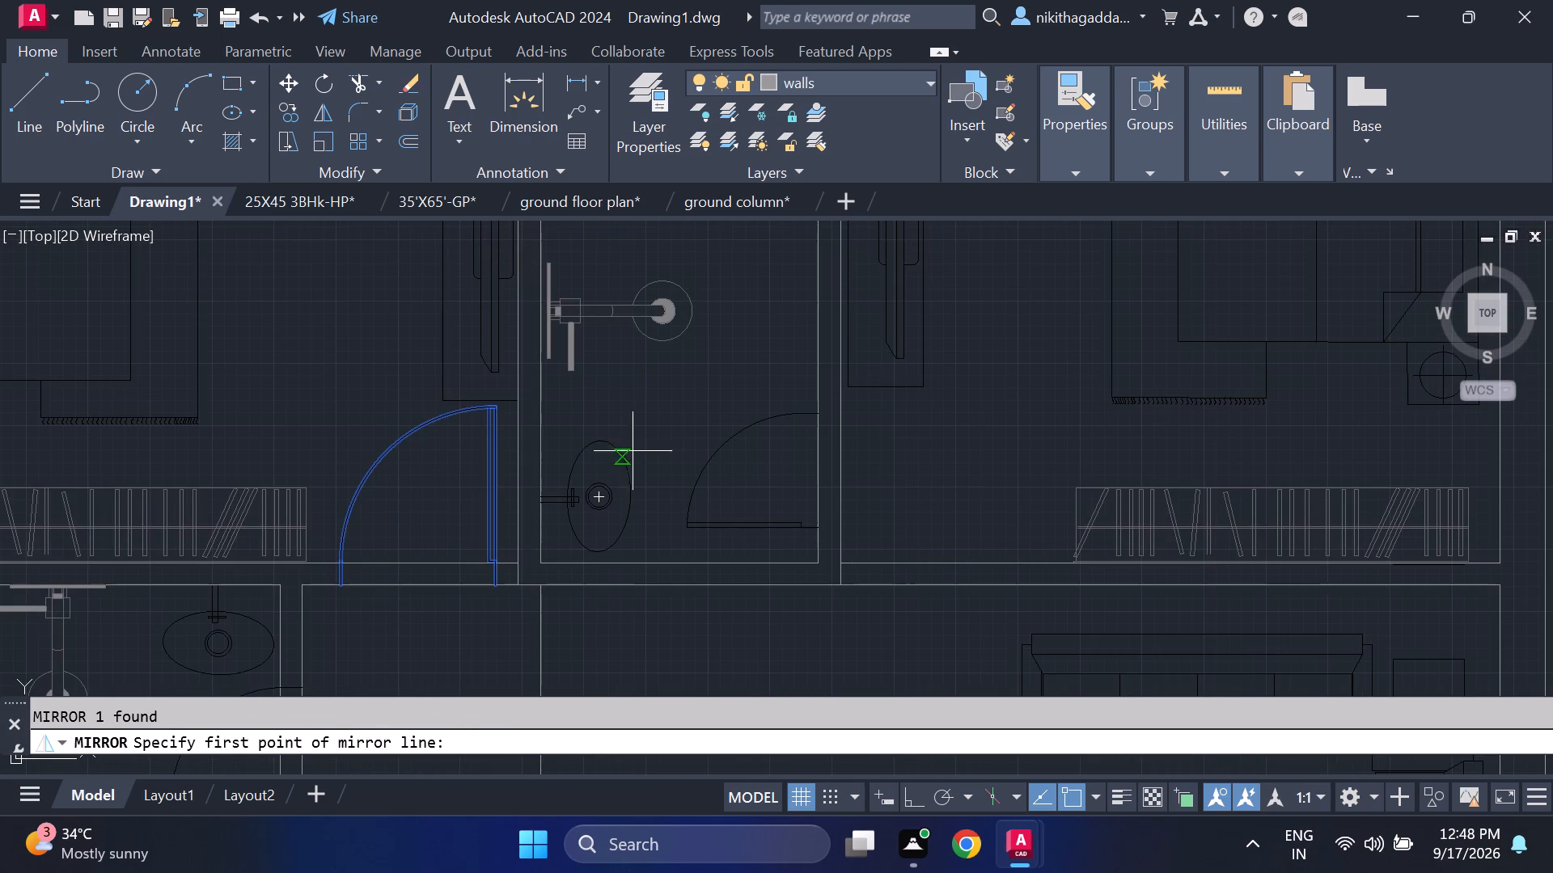
{"action": "left_click", "coordinate": [667, 422]}
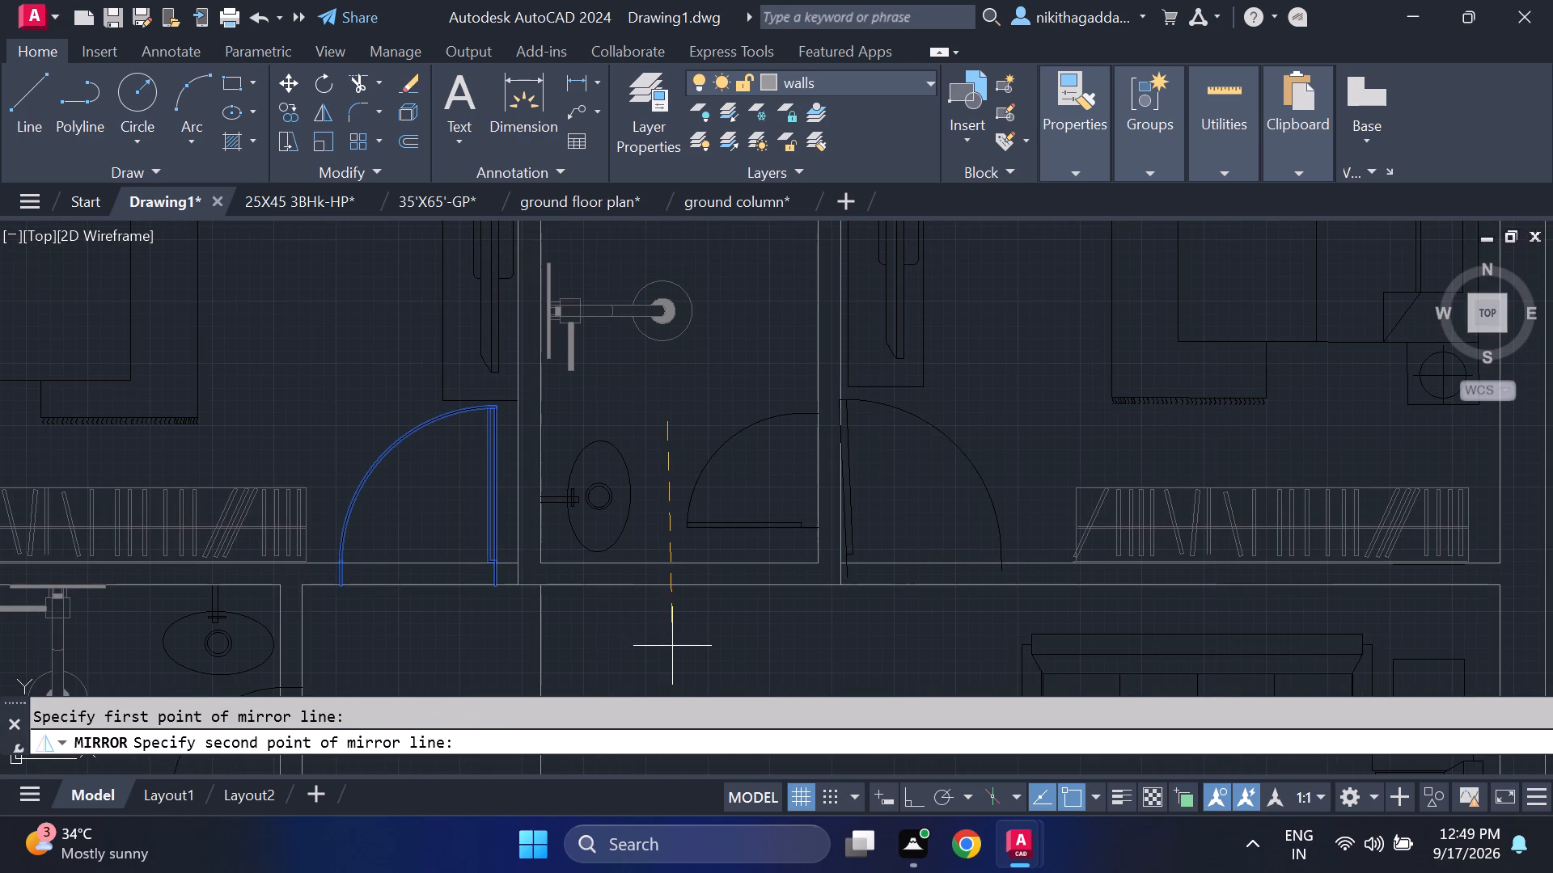
{"action": "key", "text": "F8"}
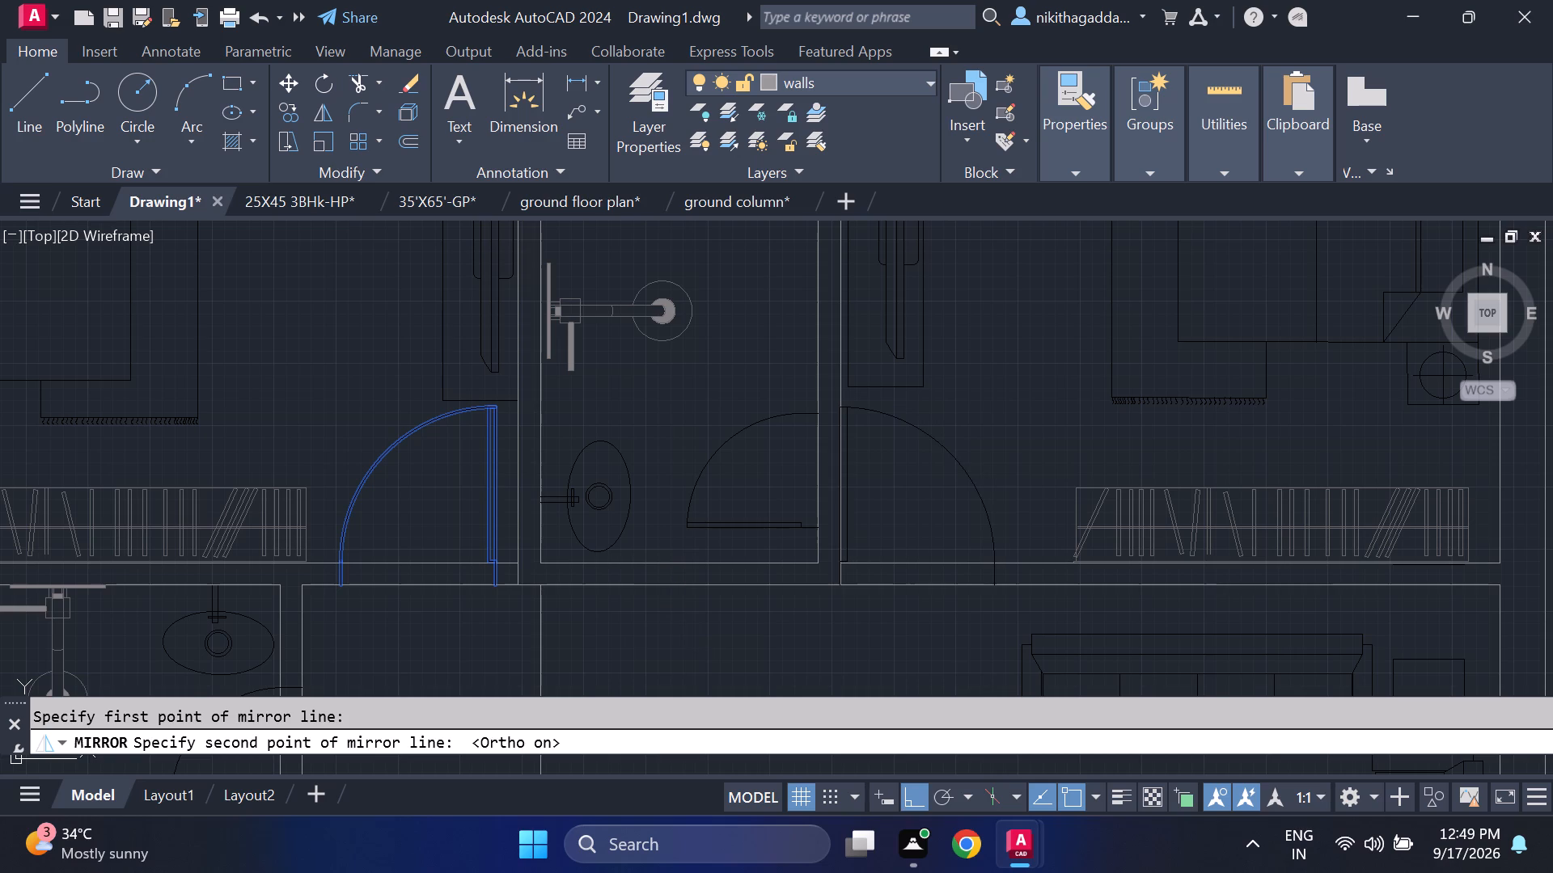
{"action": "left_click", "coordinate": [667, 642]}
{"action": "type", "text": "no"}
{"action": "key", "text": "Return"}
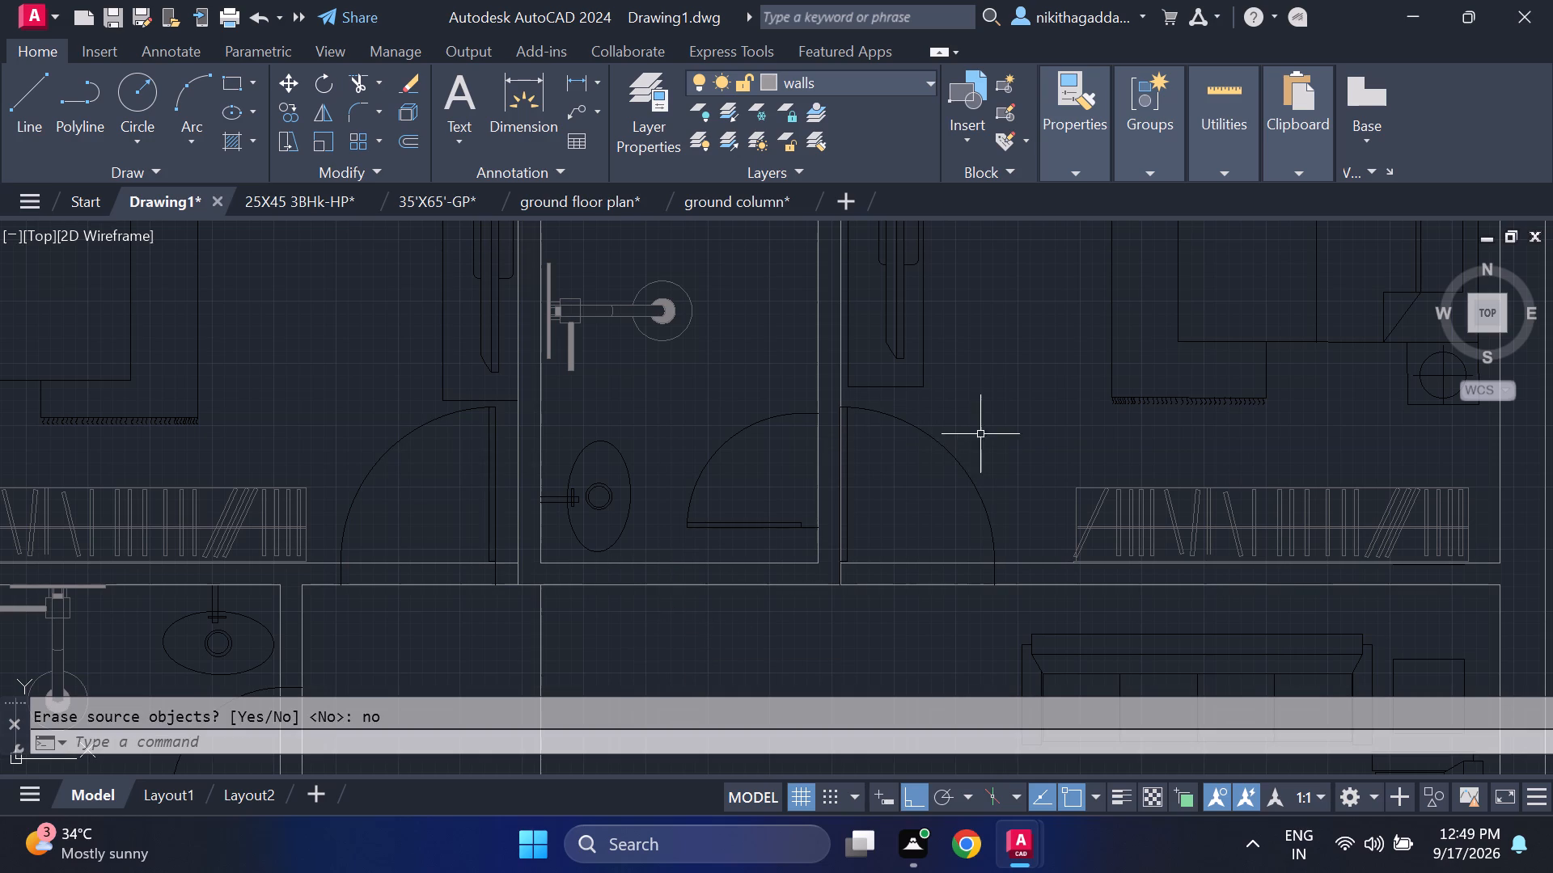
Move the northeast bedroom's mirrored door slightly east along the south wall line, just clear of the room's west wall.
{"action": "left_click", "coordinate": [980, 434]}
{"action": "left_click", "coordinate": [891, 513]}
{"action": "key", "text": "m"}
{"action": "key", "text": "Return"}
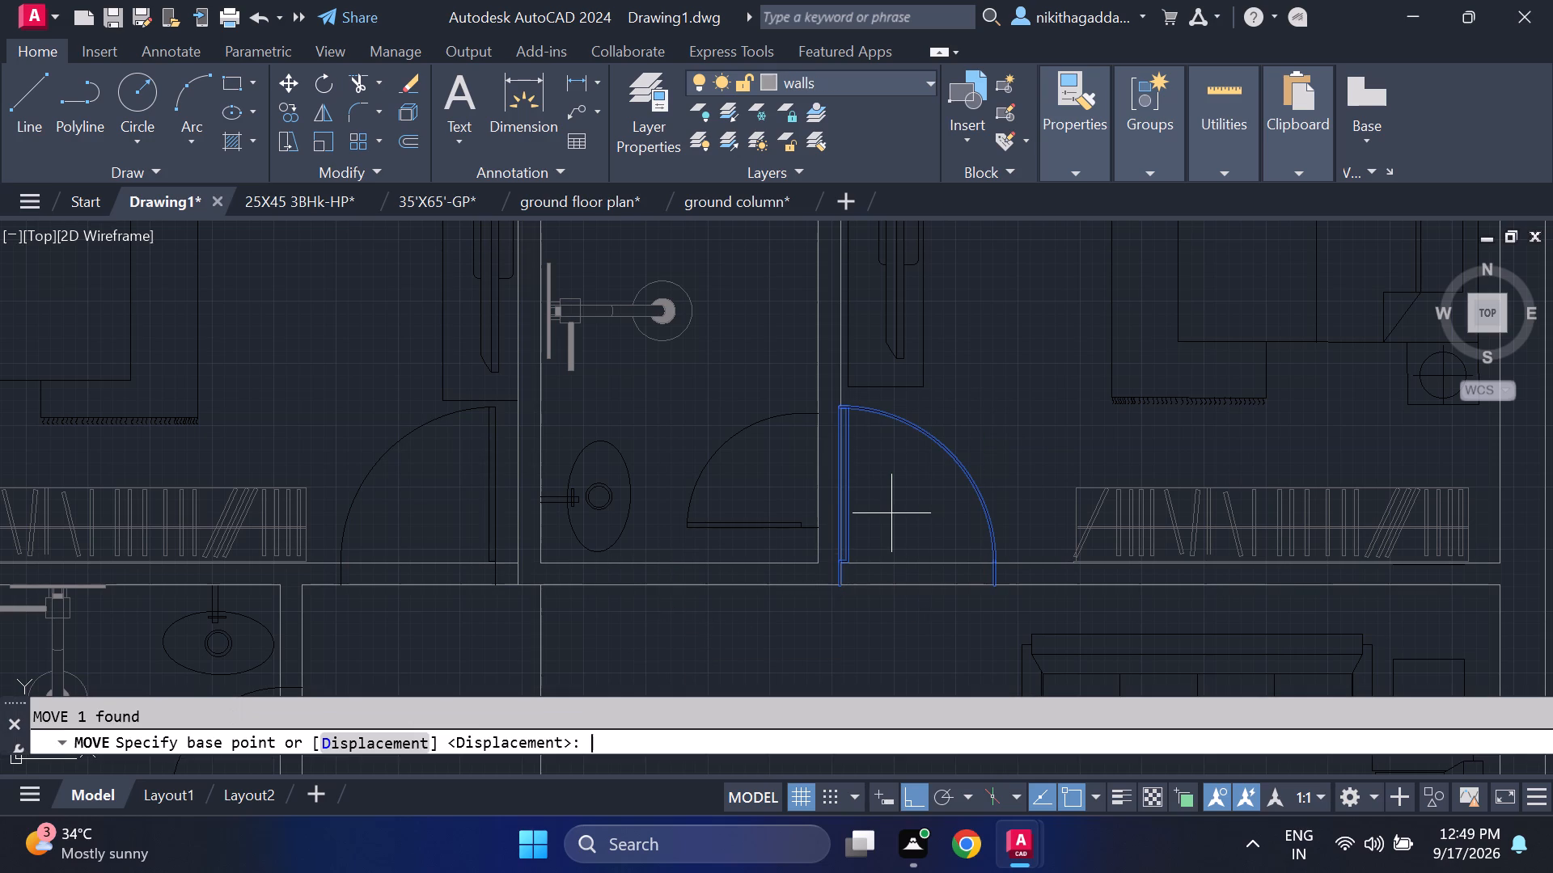
{"action": "scroll", "coordinate": [840, 558], "scroll_direction": "up", "scroll_amount": 2}
{"action": "left_click", "coordinate": [849, 634]}
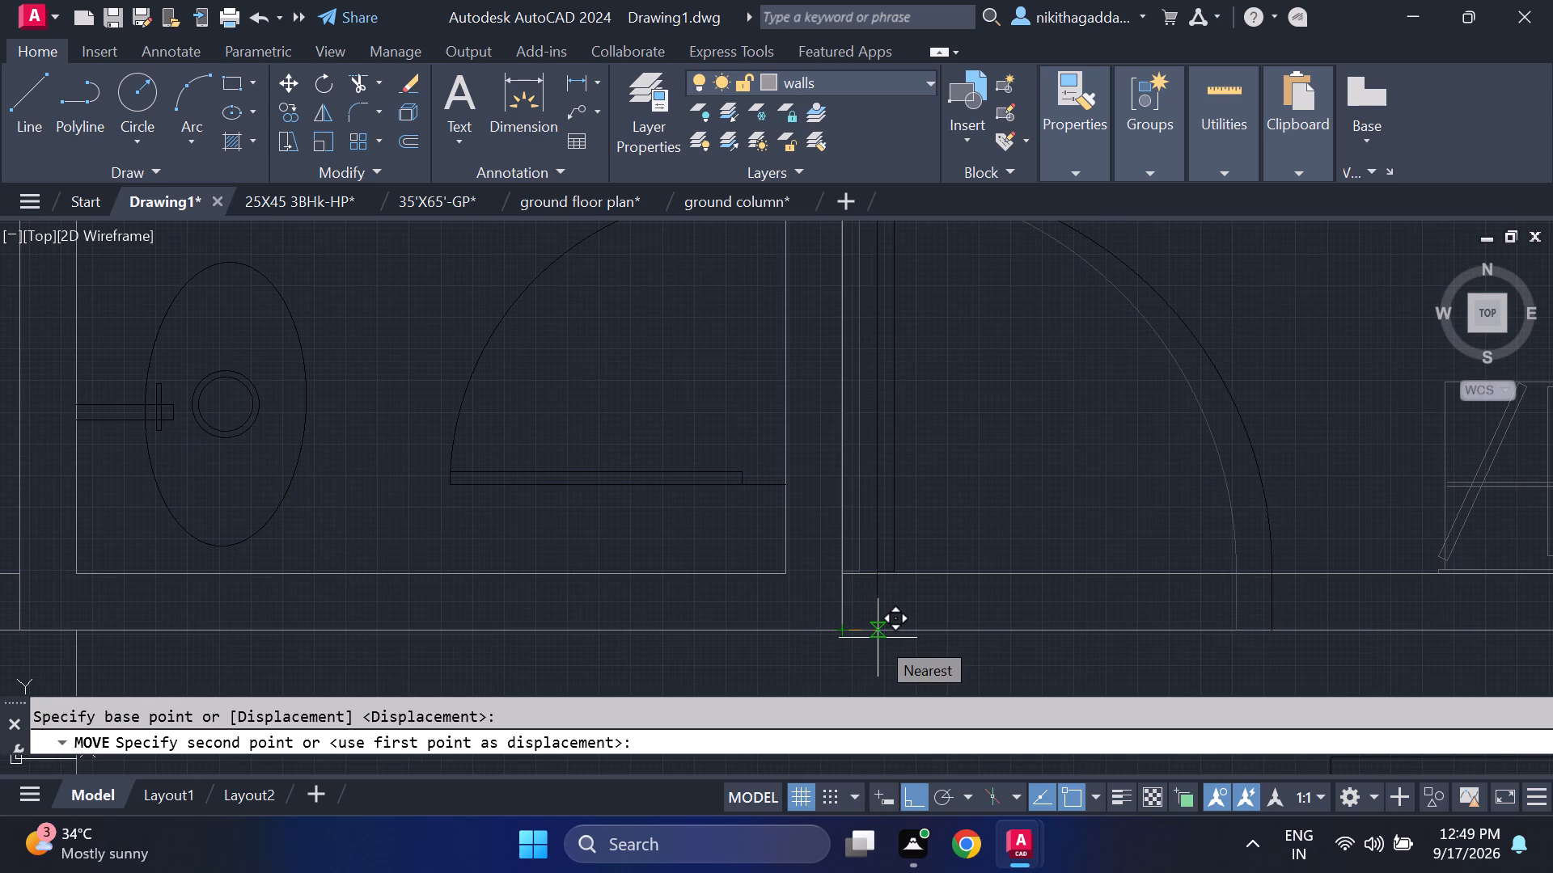
{"action": "left_click", "coordinate": [878, 638]}
Examine the whole floor plan for rooms that still need doors.
{"action": "scroll", "coordinate": [974, 635], "scroll_direction": "down", "scroll_amount": 4}
{"action": "middle_click_drag", "start_coordinate": [996, 668], "coordinate": [979, 574]}
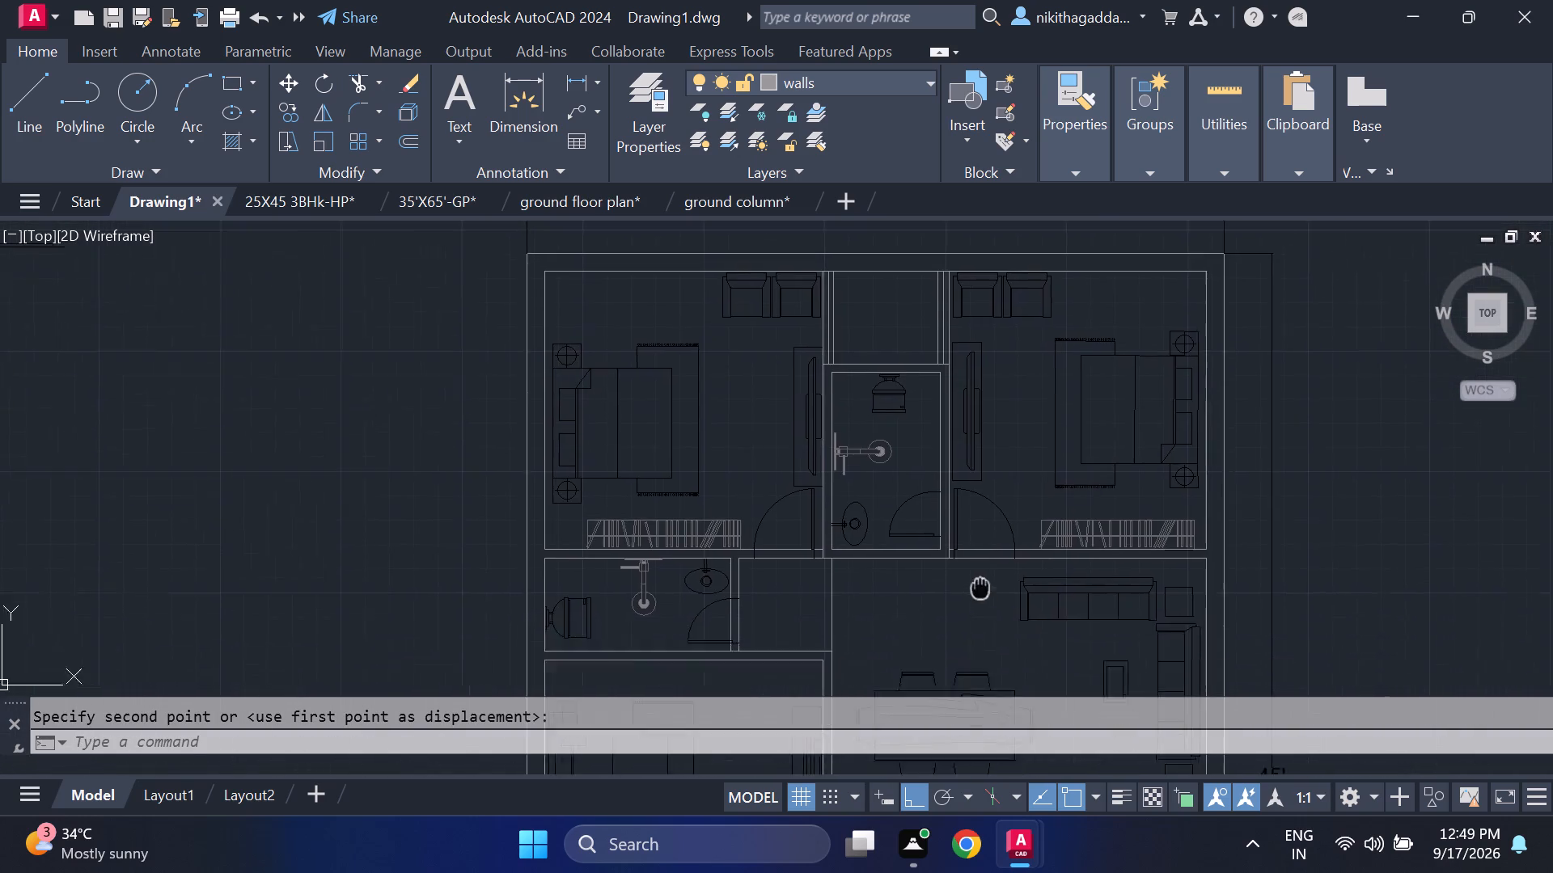
{"action": "middle_click_drag", "start_coordinate": [979, 574], "coordinate": [963, 412]}
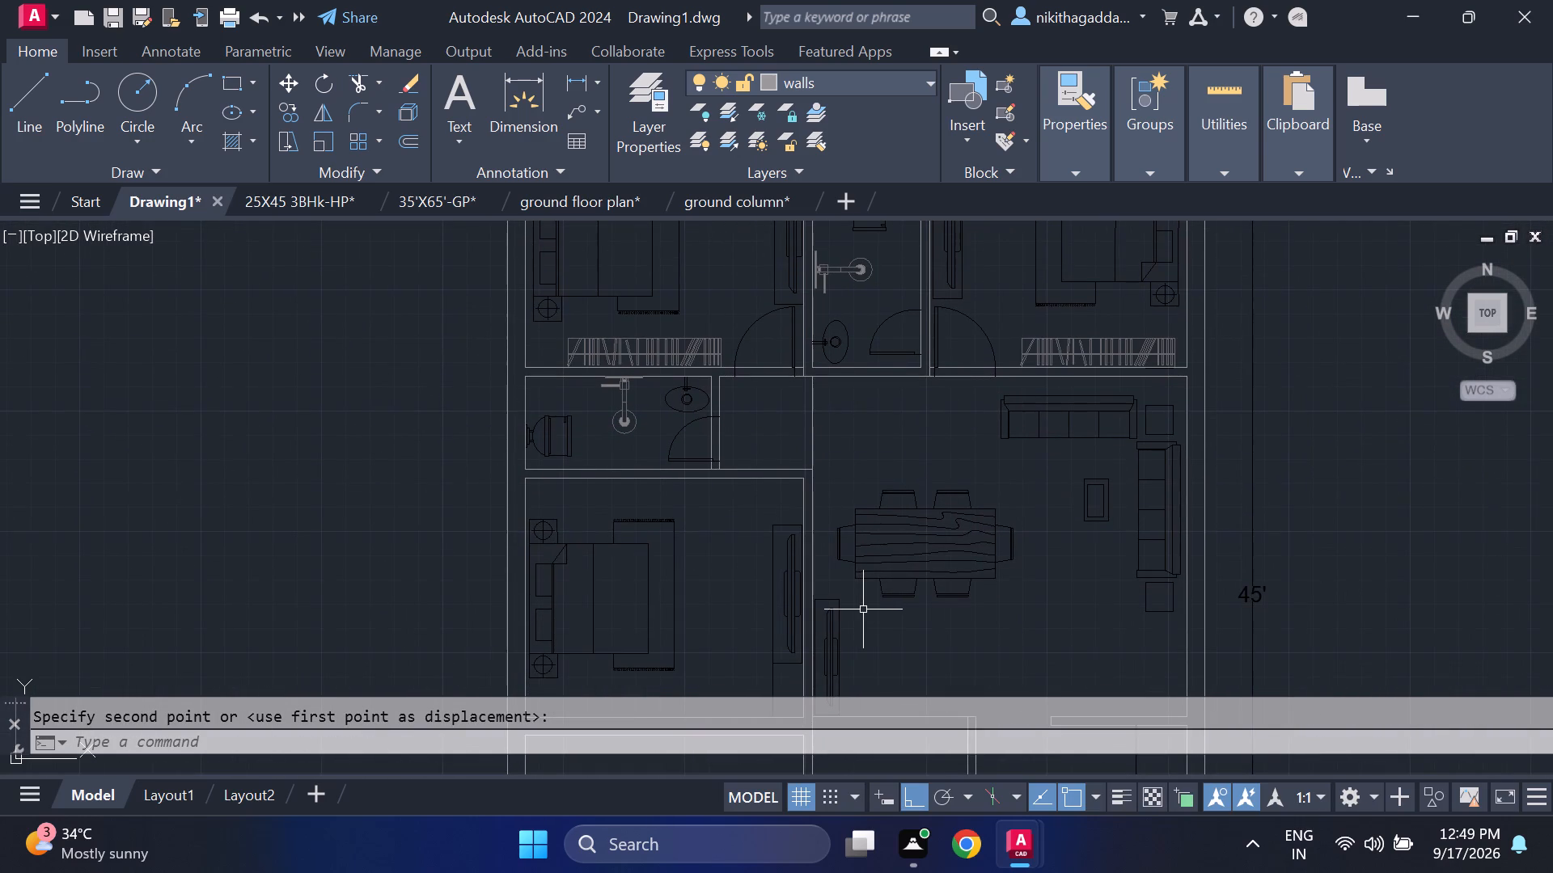
{"action": "scroll", "coordinate": [923, 604], "scroll_direction": "down", "scroll_amount": 2}
{"action": "middle_click_drag", "start_coordinate": [930, 623], "coordinate": [929, 612]}
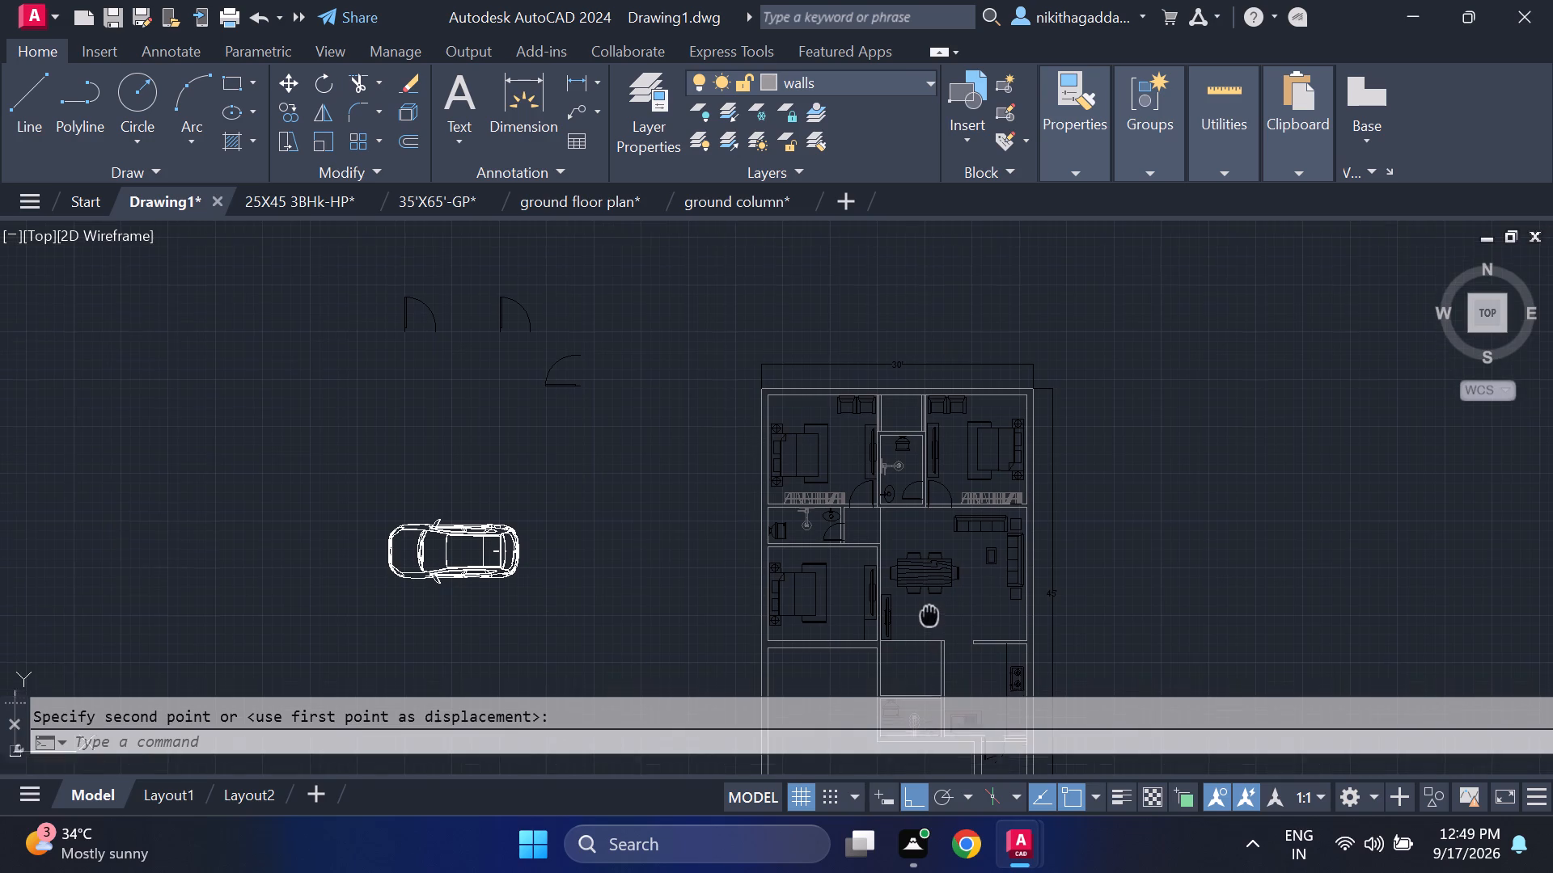
{"action": "middle_click_drag", "start_coordinate": [929, 612], "coordinate": [993, 557]}
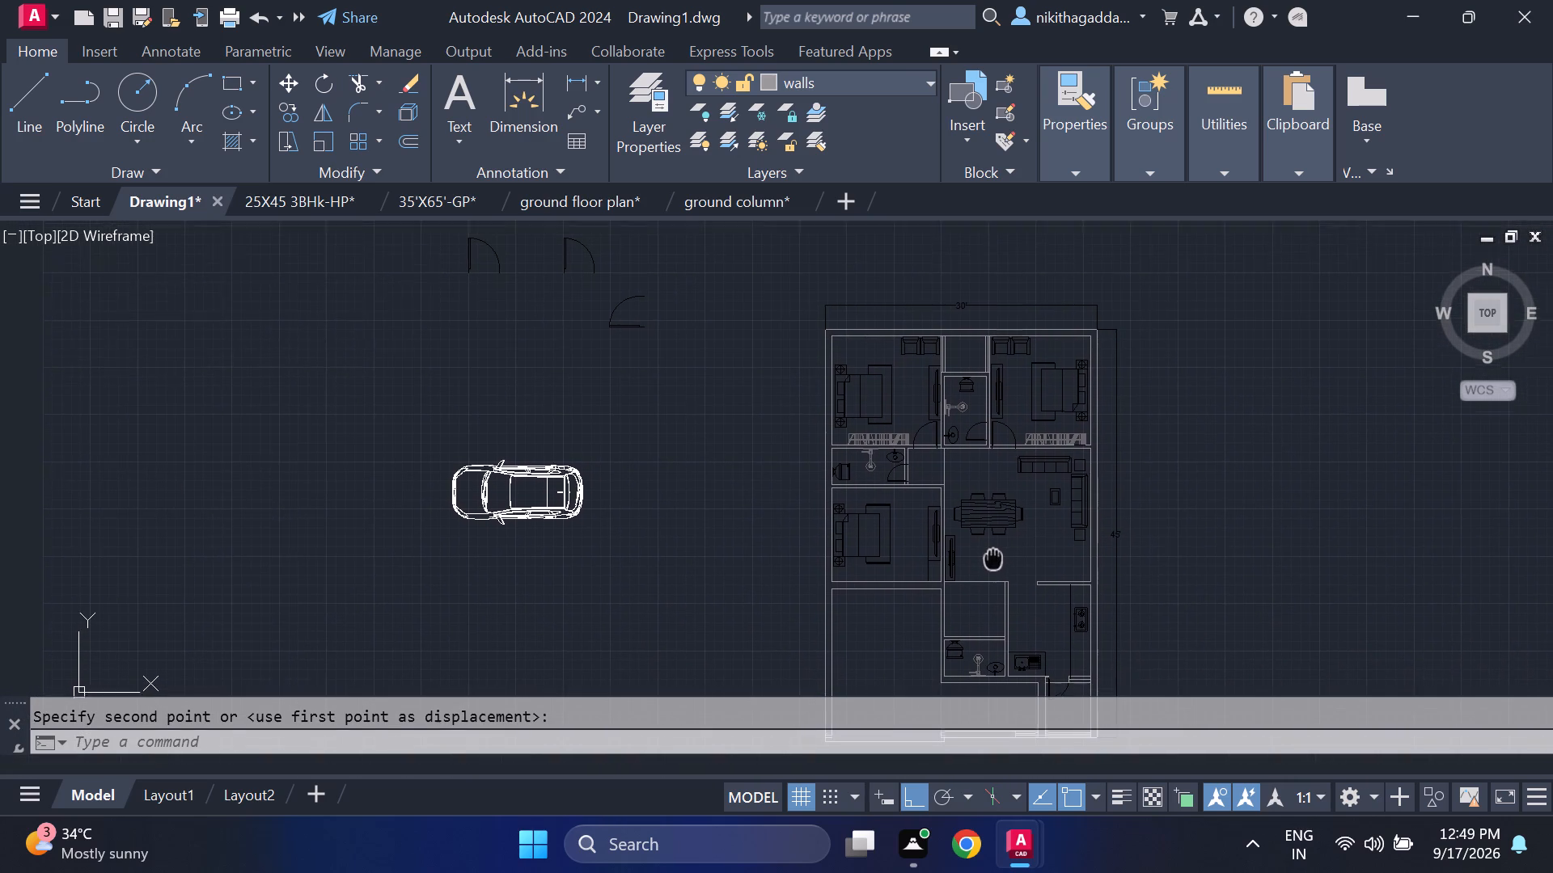
{"action": "middle_click_drag", "start_coordinate": [993, 557], "coordinate": [981, 555]}
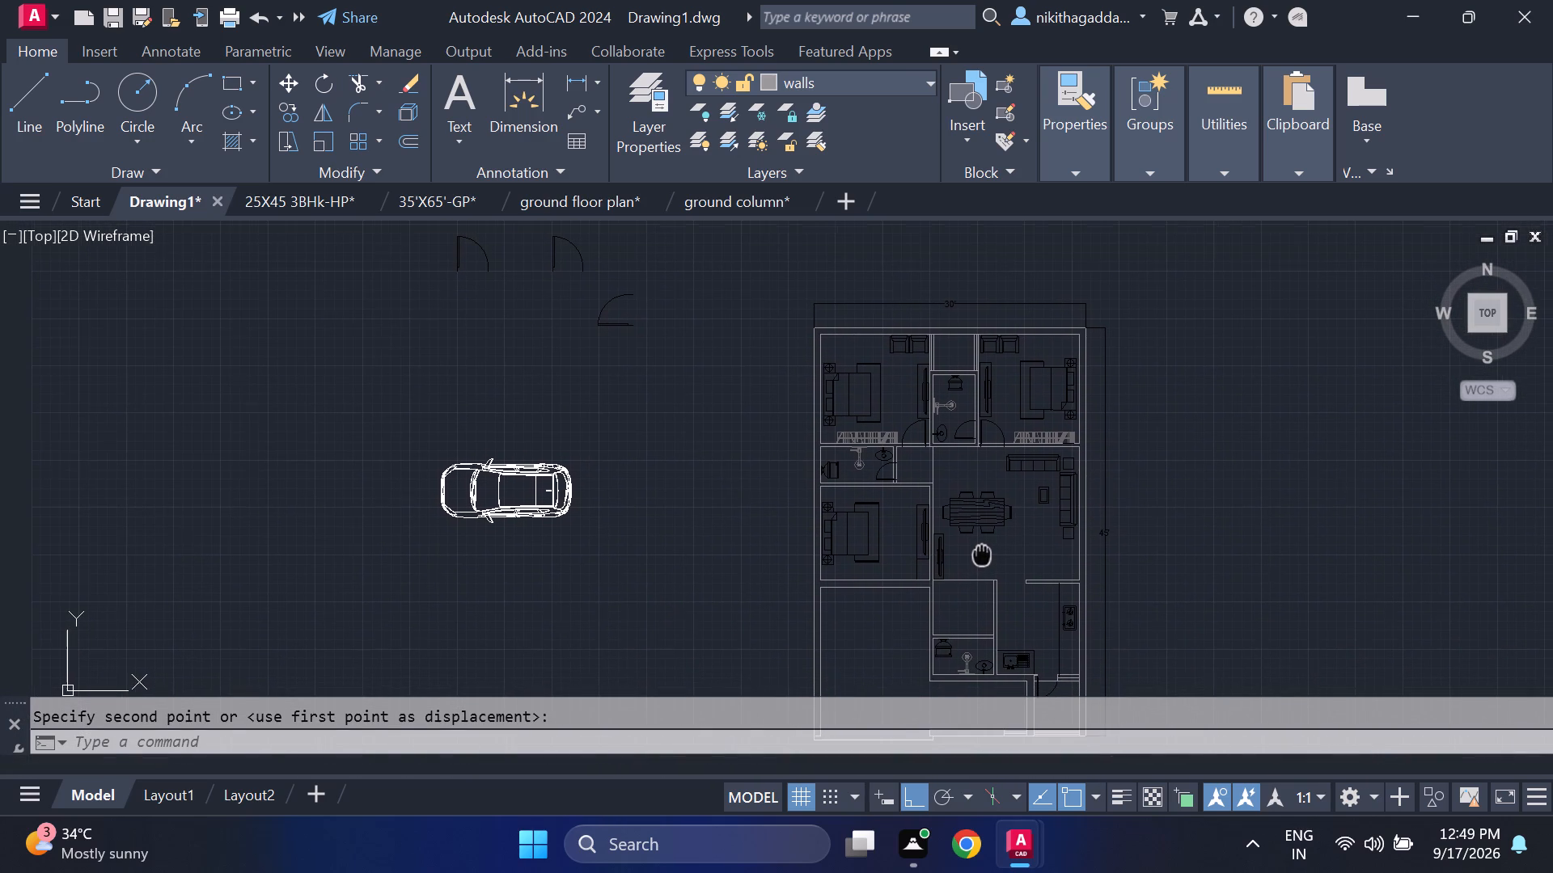
{"action": "middle_click_drag", "start_coordinate": [981, 555], "coordinate": [979, 529]}
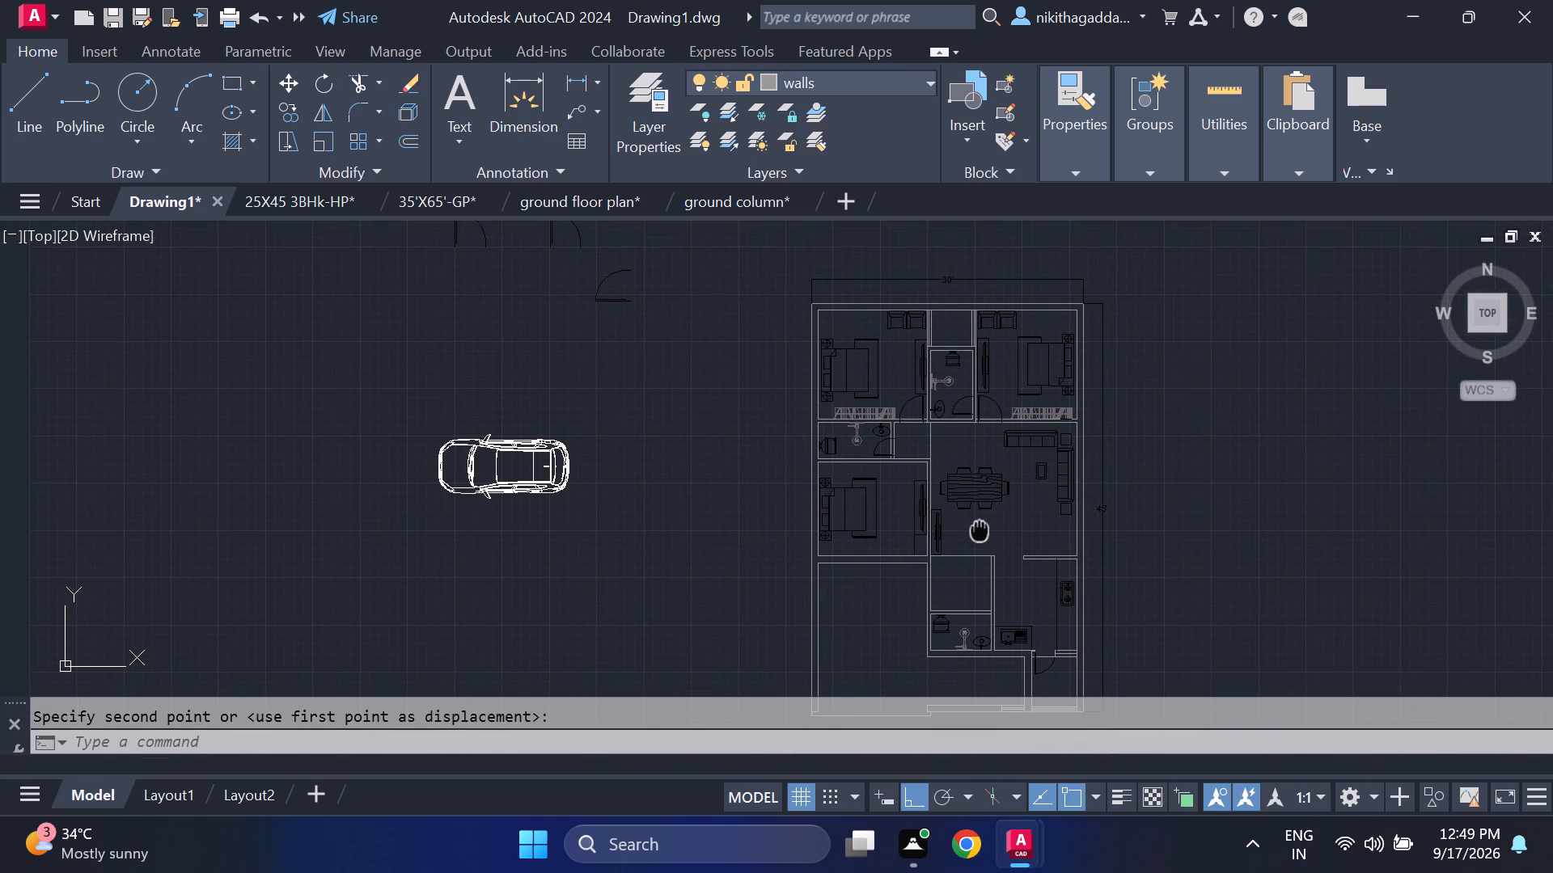
{"action": "middle_click_drag", "start_coordinate": [979, 529], "coordinate": [963, 462]}
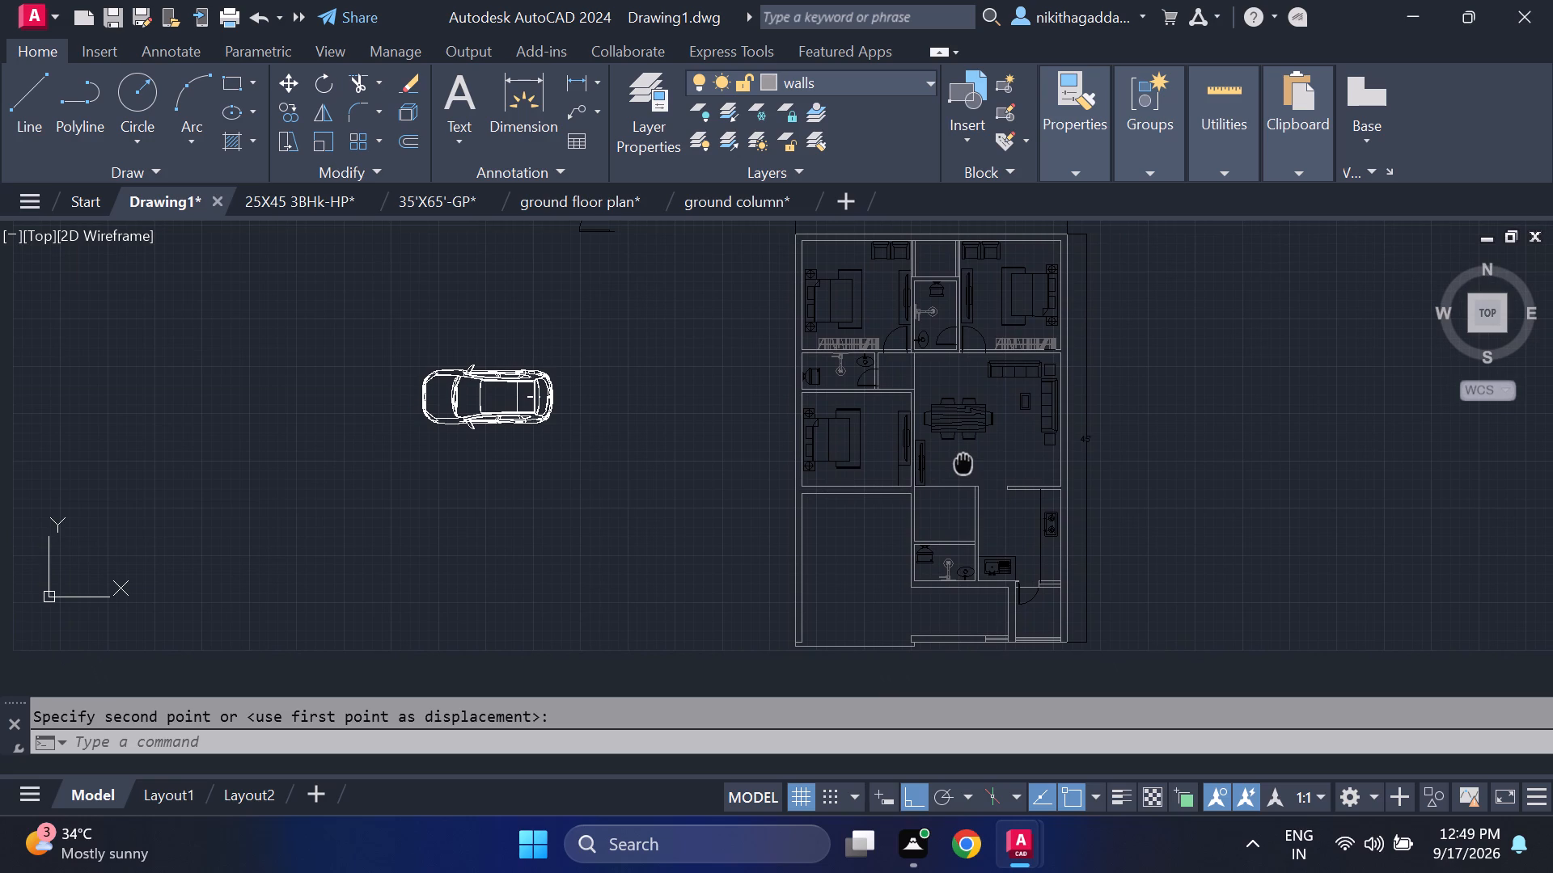
{"action": "middle_click_drag", "start_coordinate": [963, 462], "coordinate": [978, 483]}
{"action": "scroll", "coordinate": [901, 424], "scroll_direction": "up", "scroll_amount": 2}
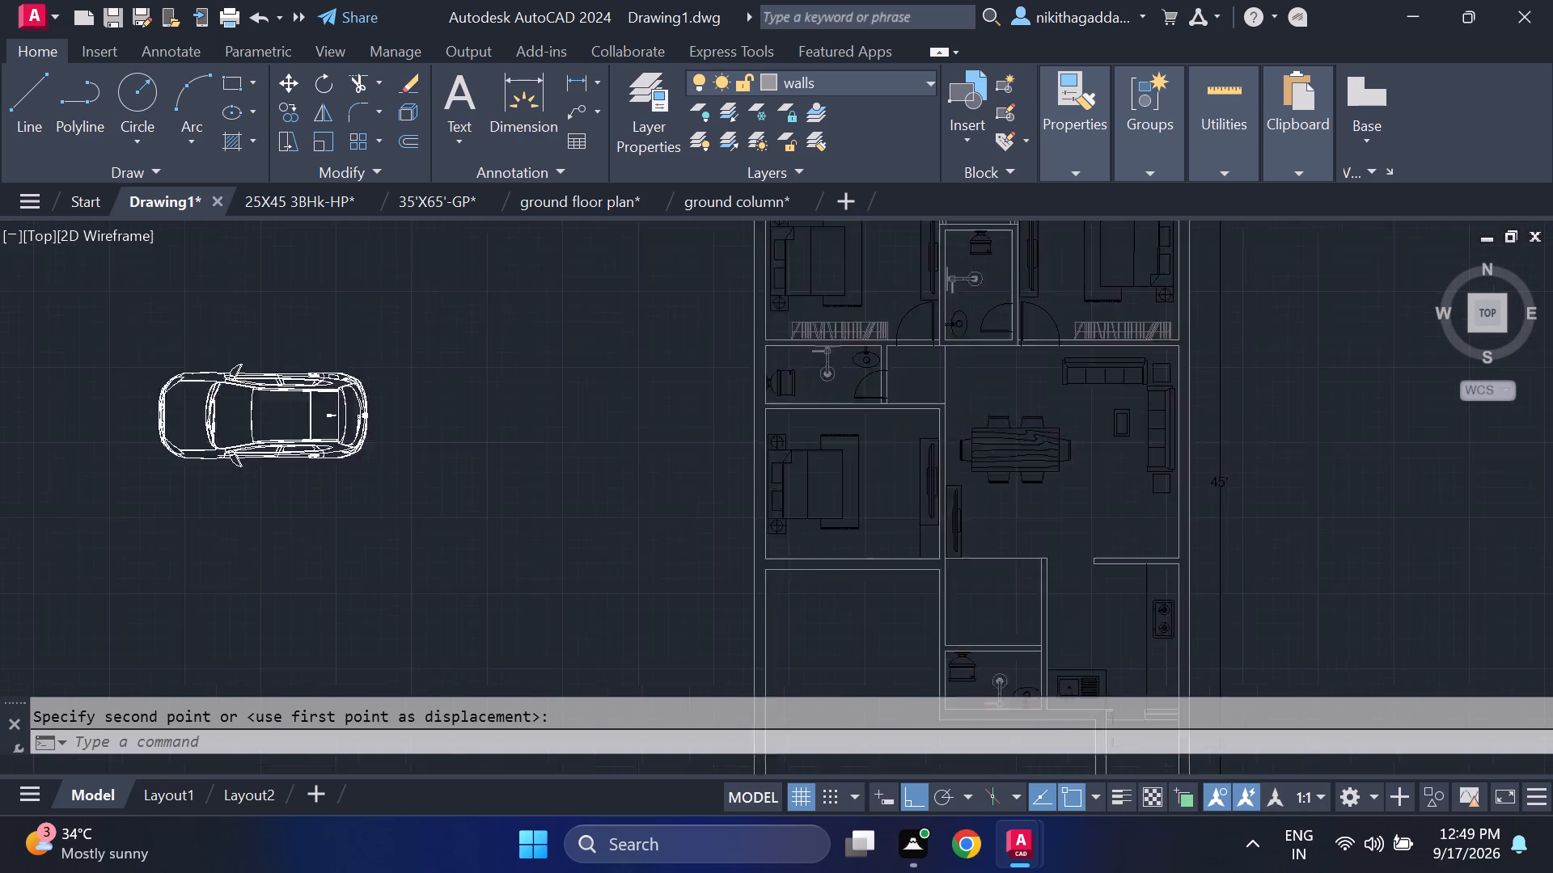
{"action": "scroll", "coordinate": [901, 424], "scroll_direction": "up", "scroll_amount": 1}
{"action": "scroll", "coordinate": [901, 428], "scroll_direction": "down", "scroll_amount": 3}
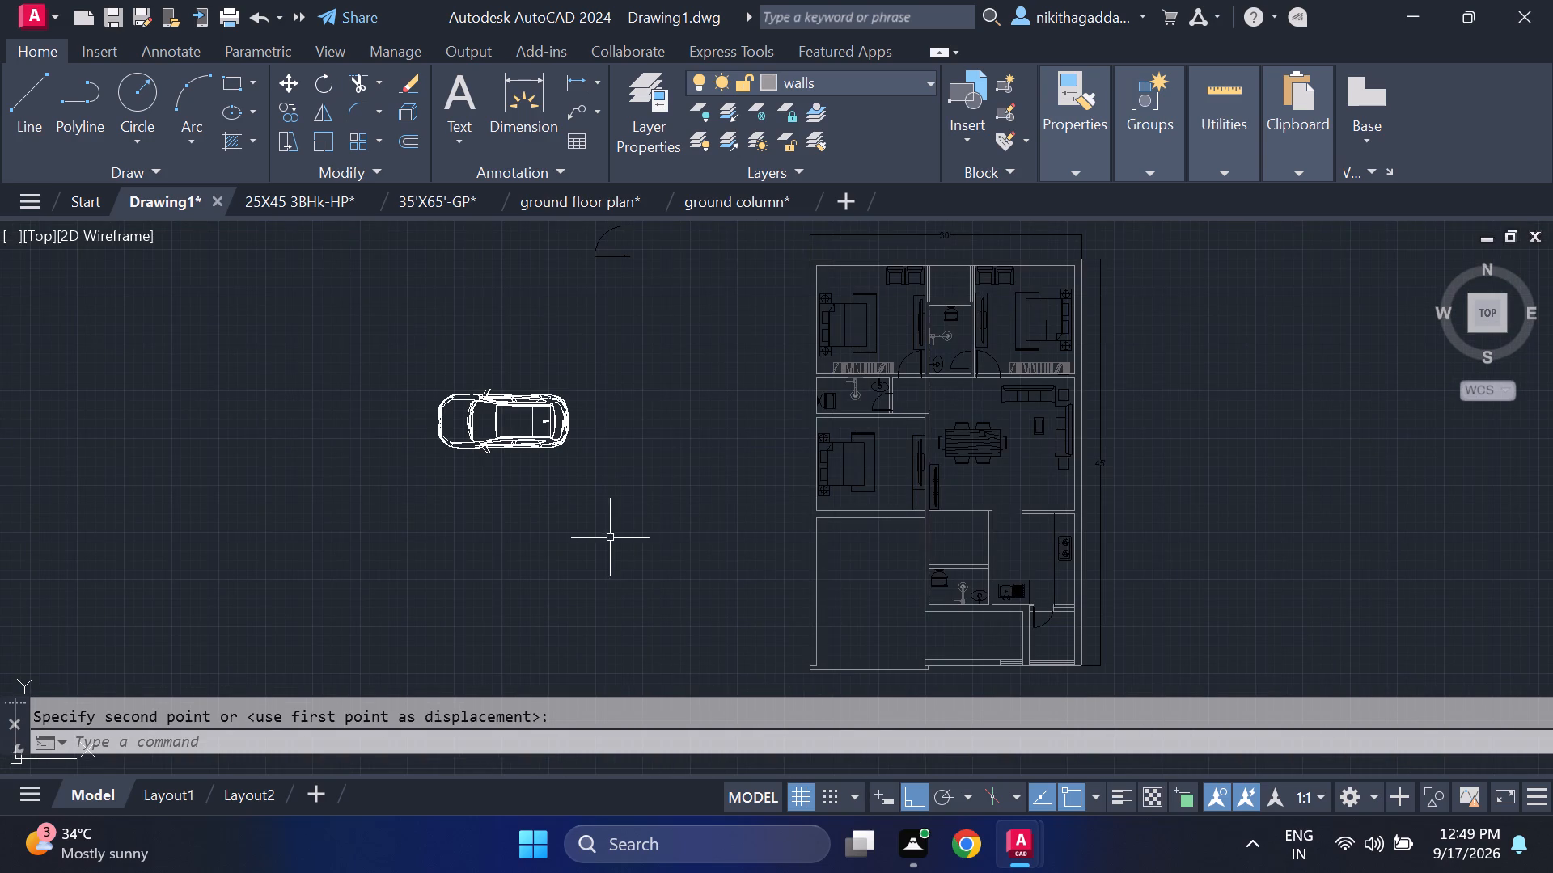
Rotate the spare door with the horizontal leaf 90° counterclockwise about its hinge end, so its leaf points down.
{"action": "middle_click_drag", "start_coordinate": [607, 441], "coordinate": [659, 626]}
{"action": "middle_click", "coordinate": [659, 626]}
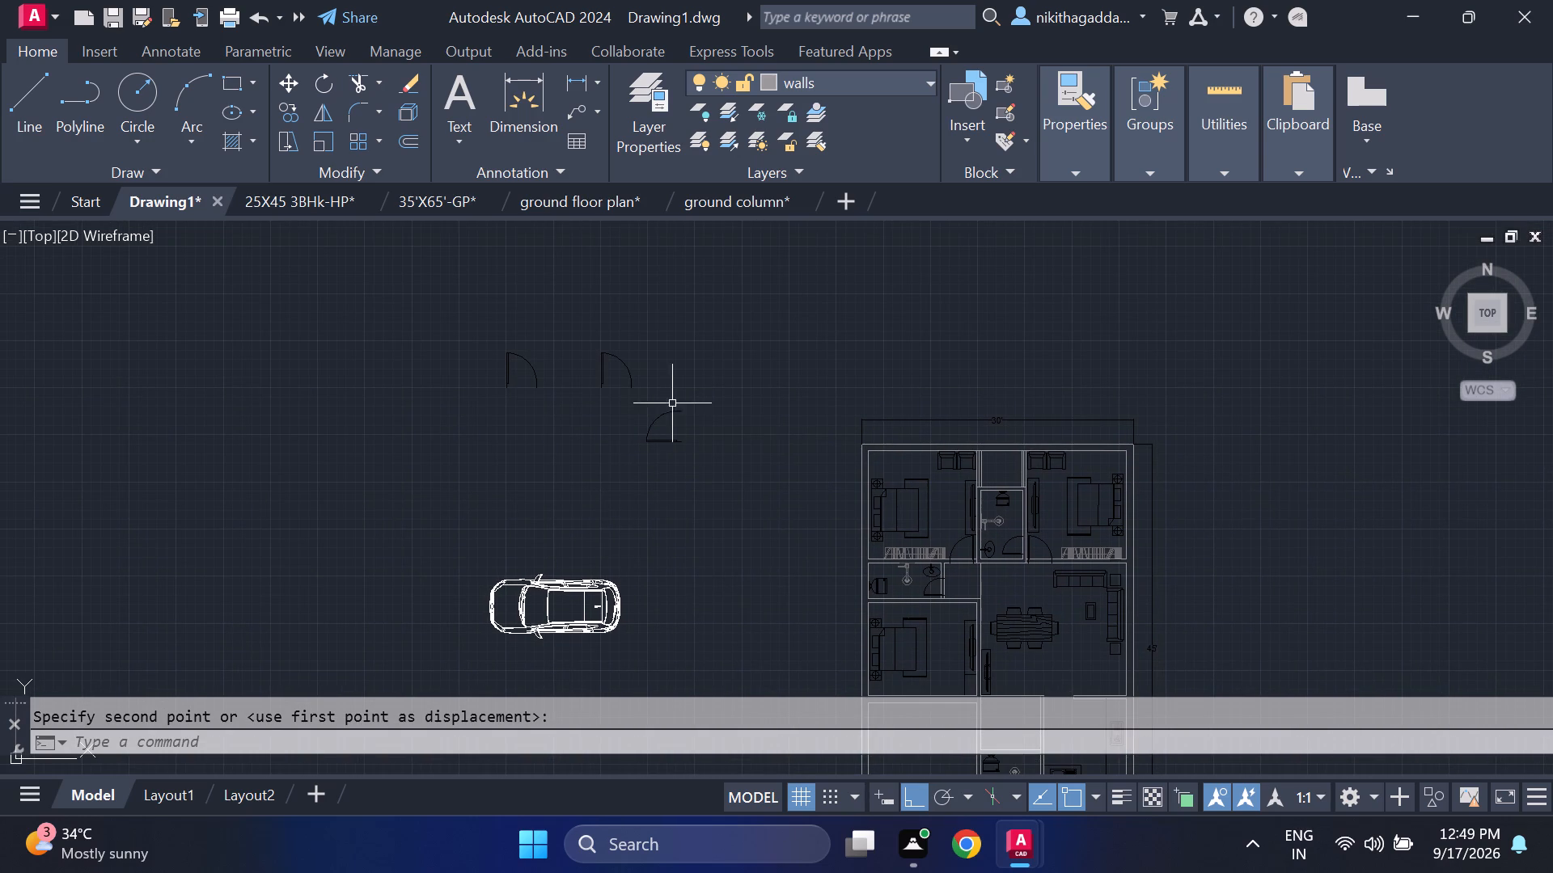
{"action": "left_click", "coordinate": [682, 392]}
{"action": "left_click", "coordinate": [634, 491]}
{"action": "type", "text": "ro"}
{"action": "key", "text": "Return"}
{"action": "scroll", "coordinate": [677, 470], "scroll_direction": "up", "scroll_amount": 1}
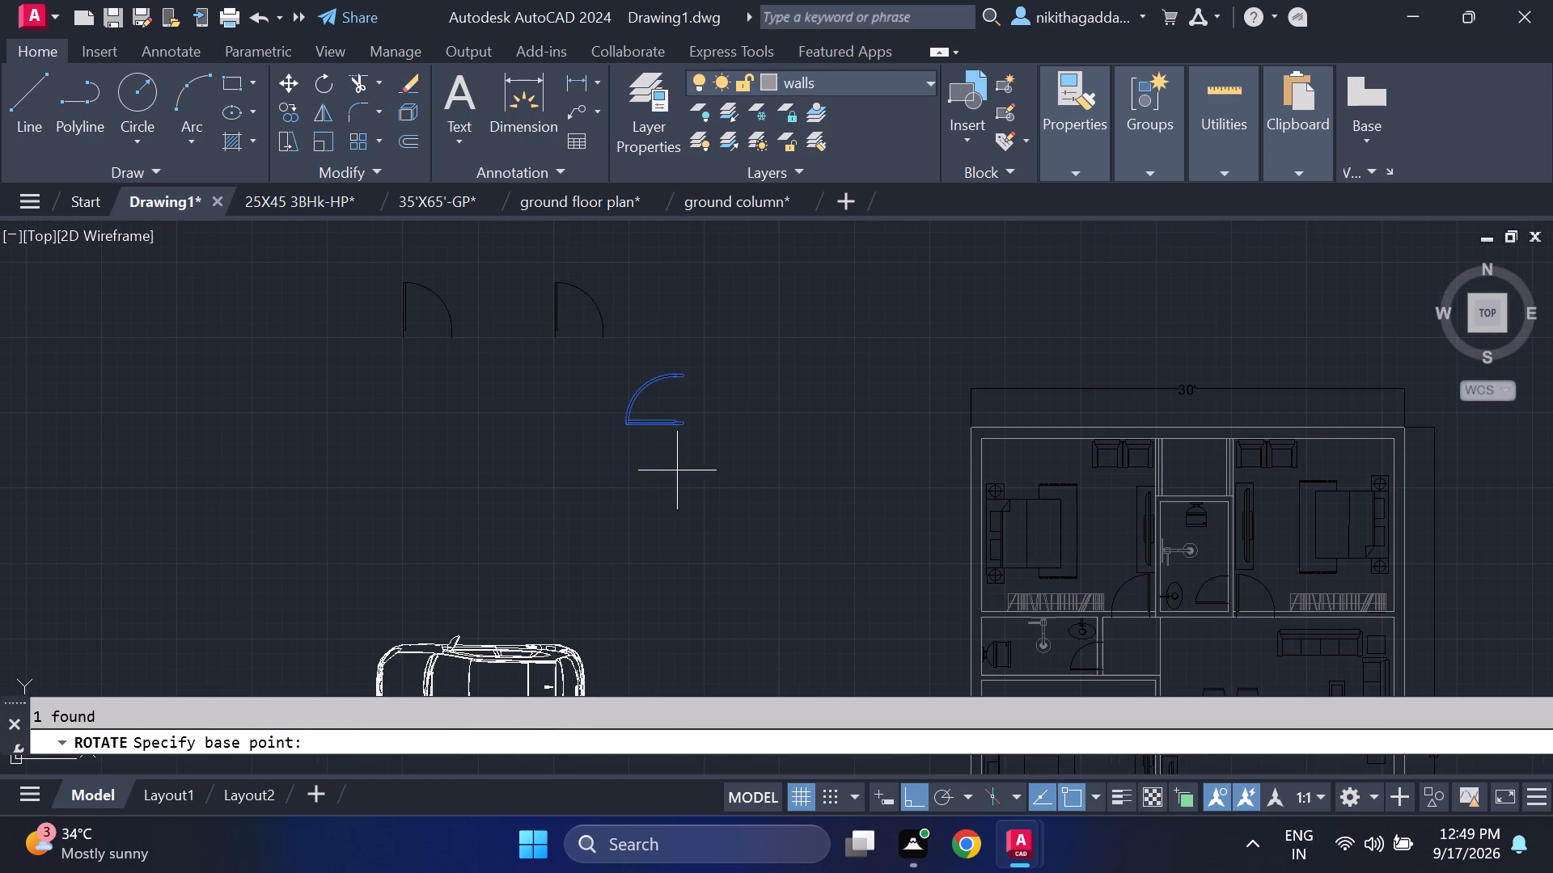
{"action": "left_click", "coordinate": [688, 423]}
{"action": "left_click", "coordinate": [675, 285]}
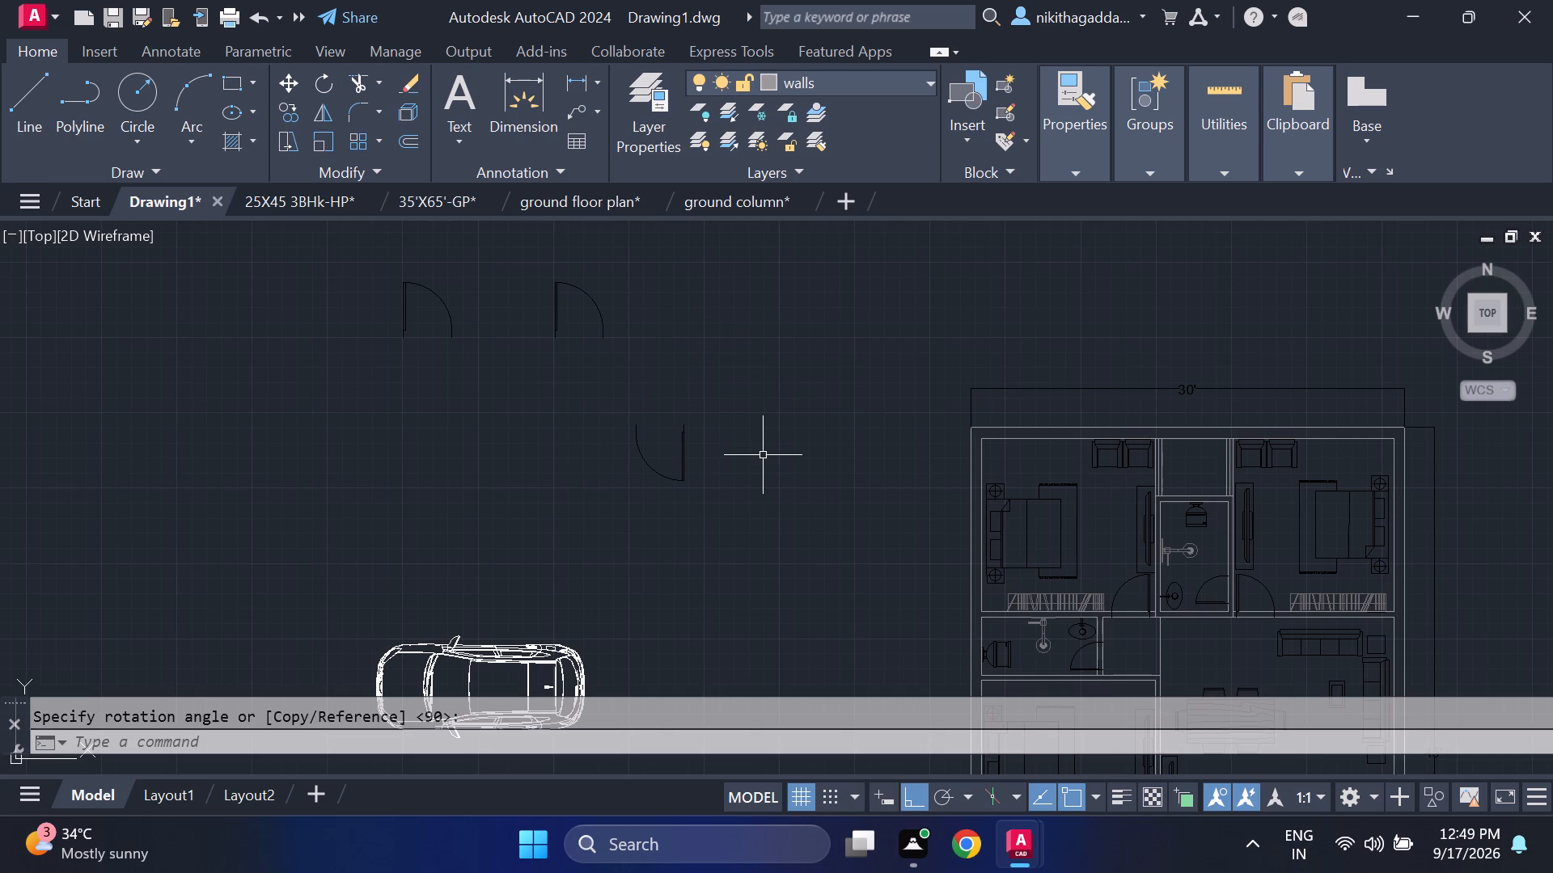
With ortho off, copy the rotated spare door by its hinge end onto the bathroom beside the kitchen, on its north wall near the east corner.
{"action": "left_click_drag", "start_coordinate": [748, 413], "coordinate": [727, 428]}
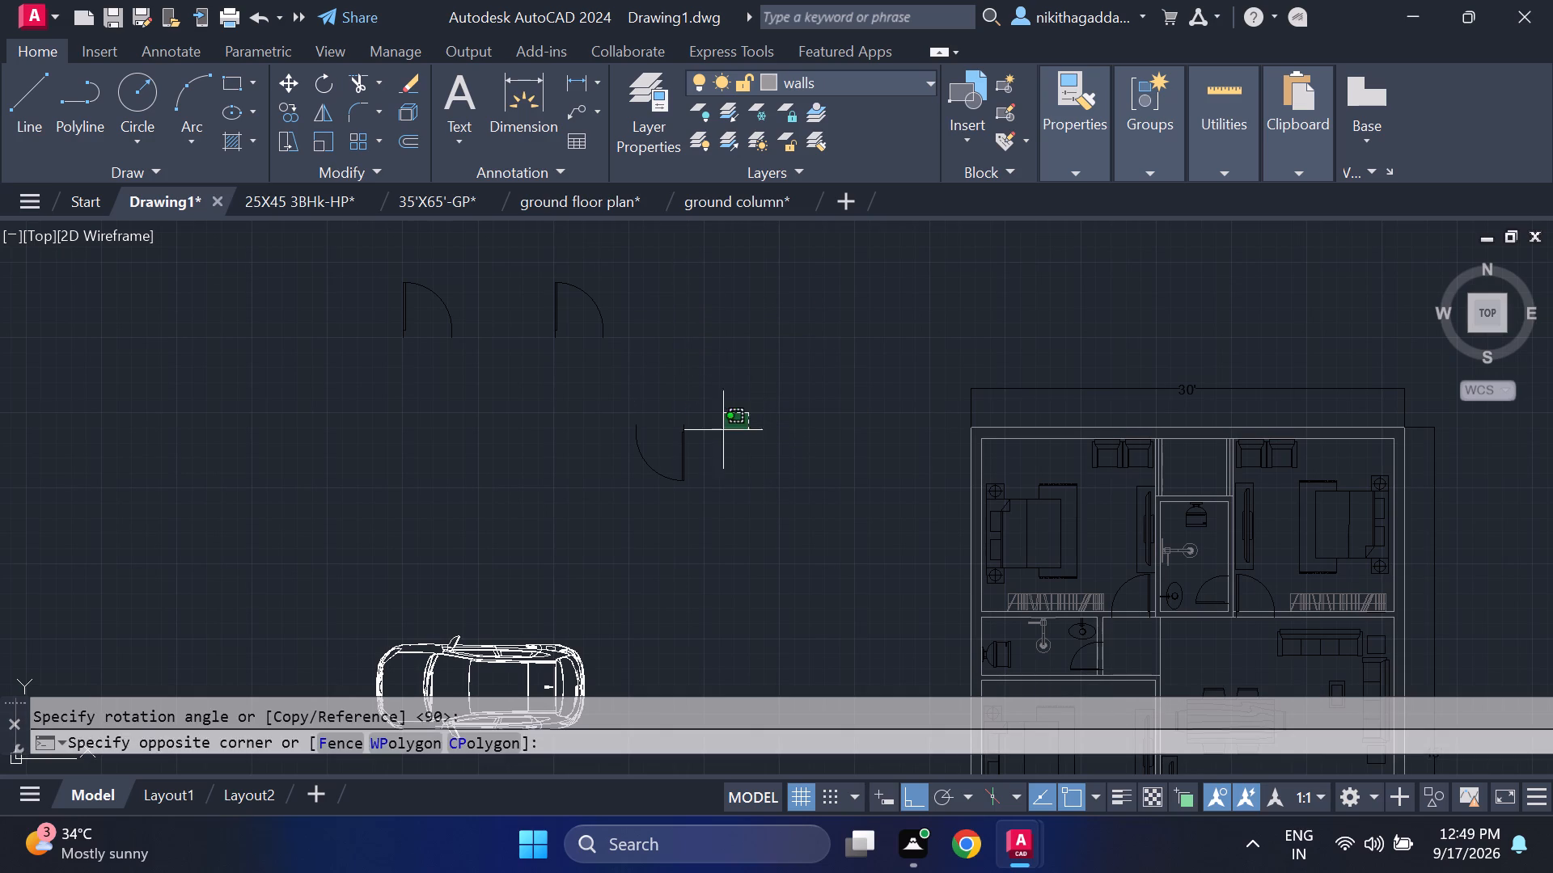
{"action": "left_click", "coordinate": [613, 504]}
{"action": "type", "text": "co"}
{"action": "key", "text": "Return"}
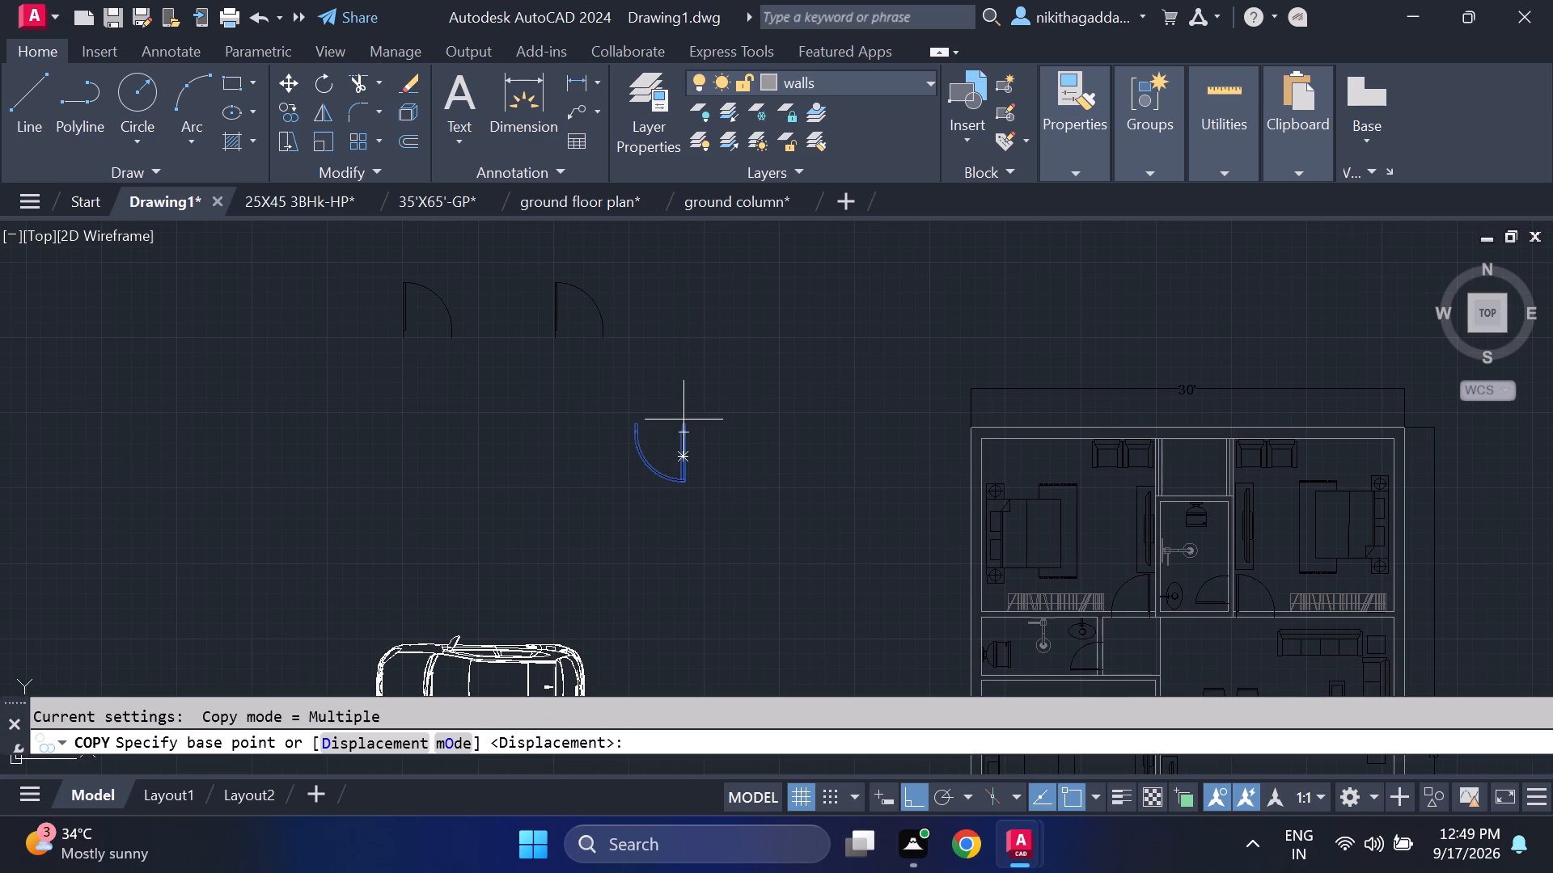
{"action": "left_click", "coordinate": [683, 430]}
{"action": "scroll", "coordinate": [901, 500], "scroll_direction": "down", "scroll_amount": 1}
{"action": "middle_click_drag", "start_coordinate": [887, 491], "coordinate": [748, 395]}
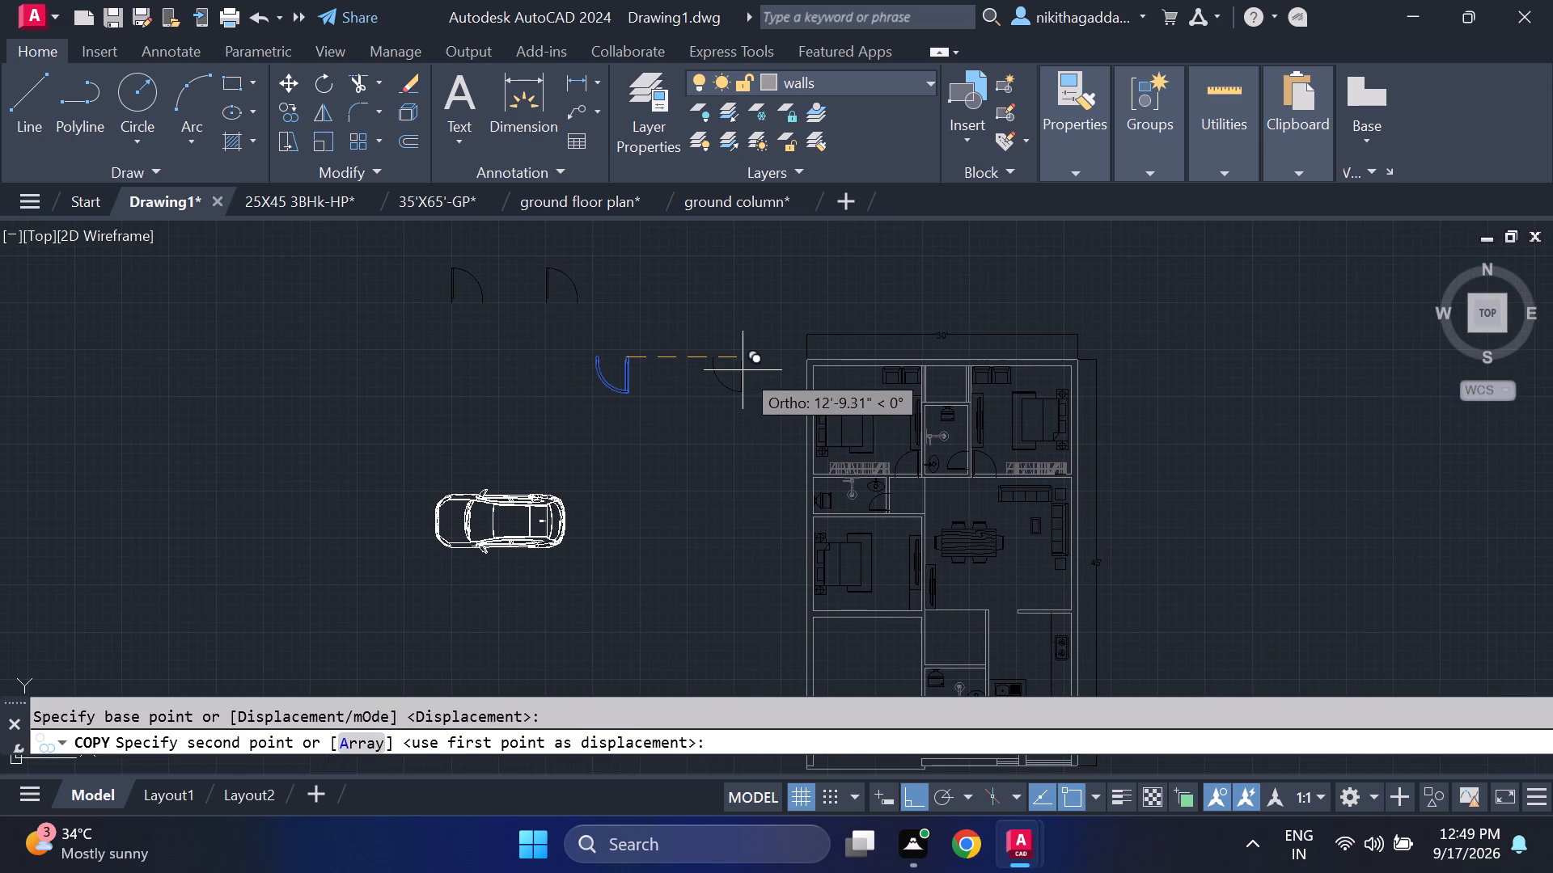
{"action": "key", "text": "F8"}
{"action": "scroll", "coordinate": [936, 443], "scroll_direction": "down", "scroll_amount": 1}
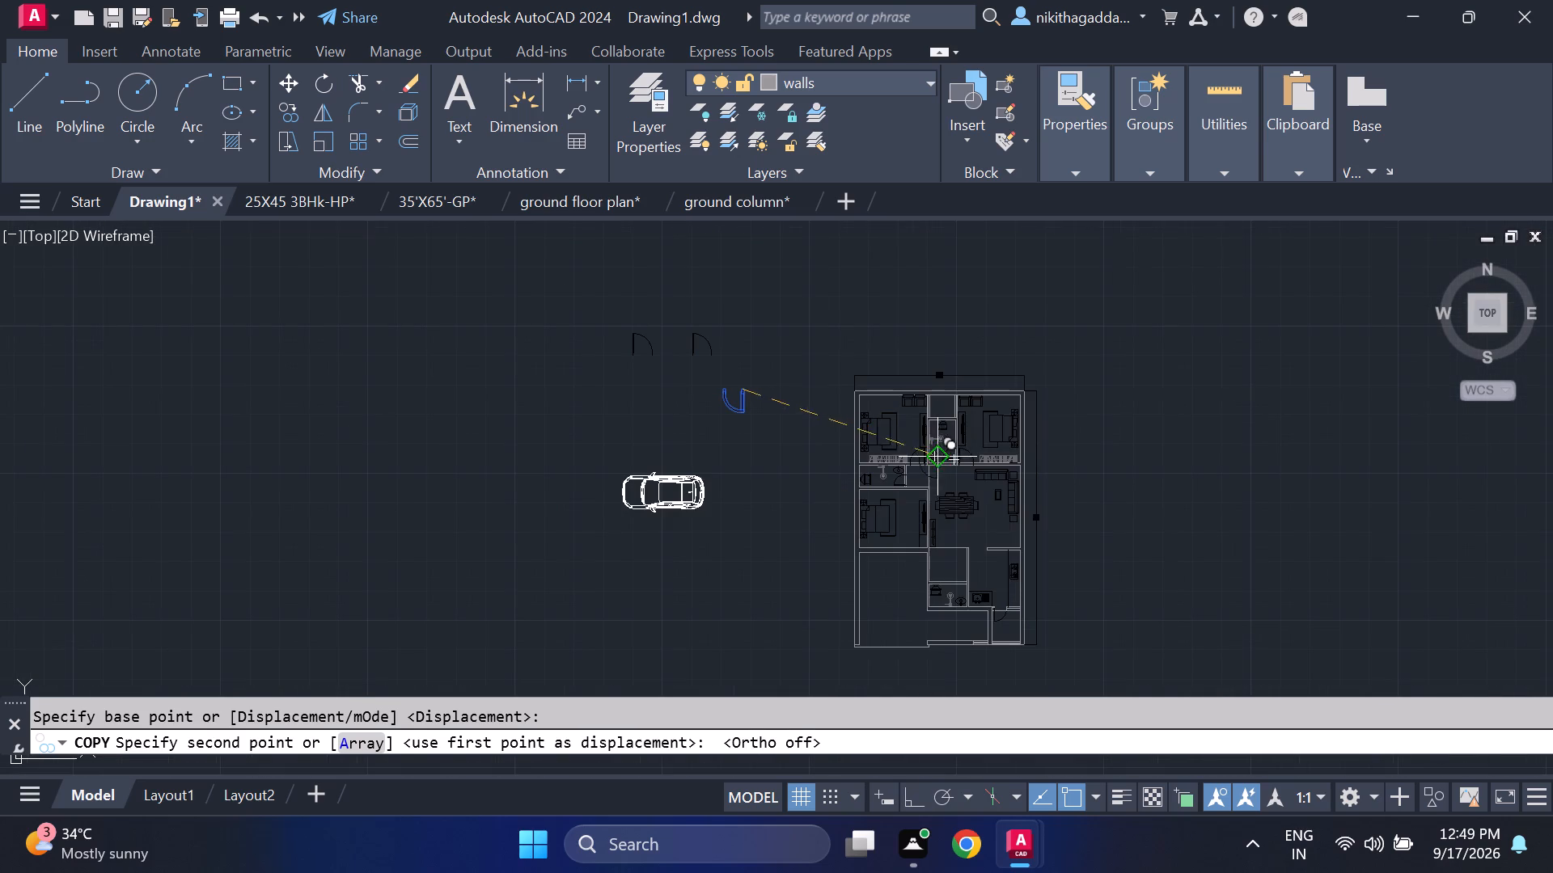
{"action": "middle_click_drag", "start_coordinate": [992, 496], "coordinate": [928, 344]}
{"action": "scroll", "coordinate": [929, 420], "scroll_direction": "up", "scroll_amount": 3}
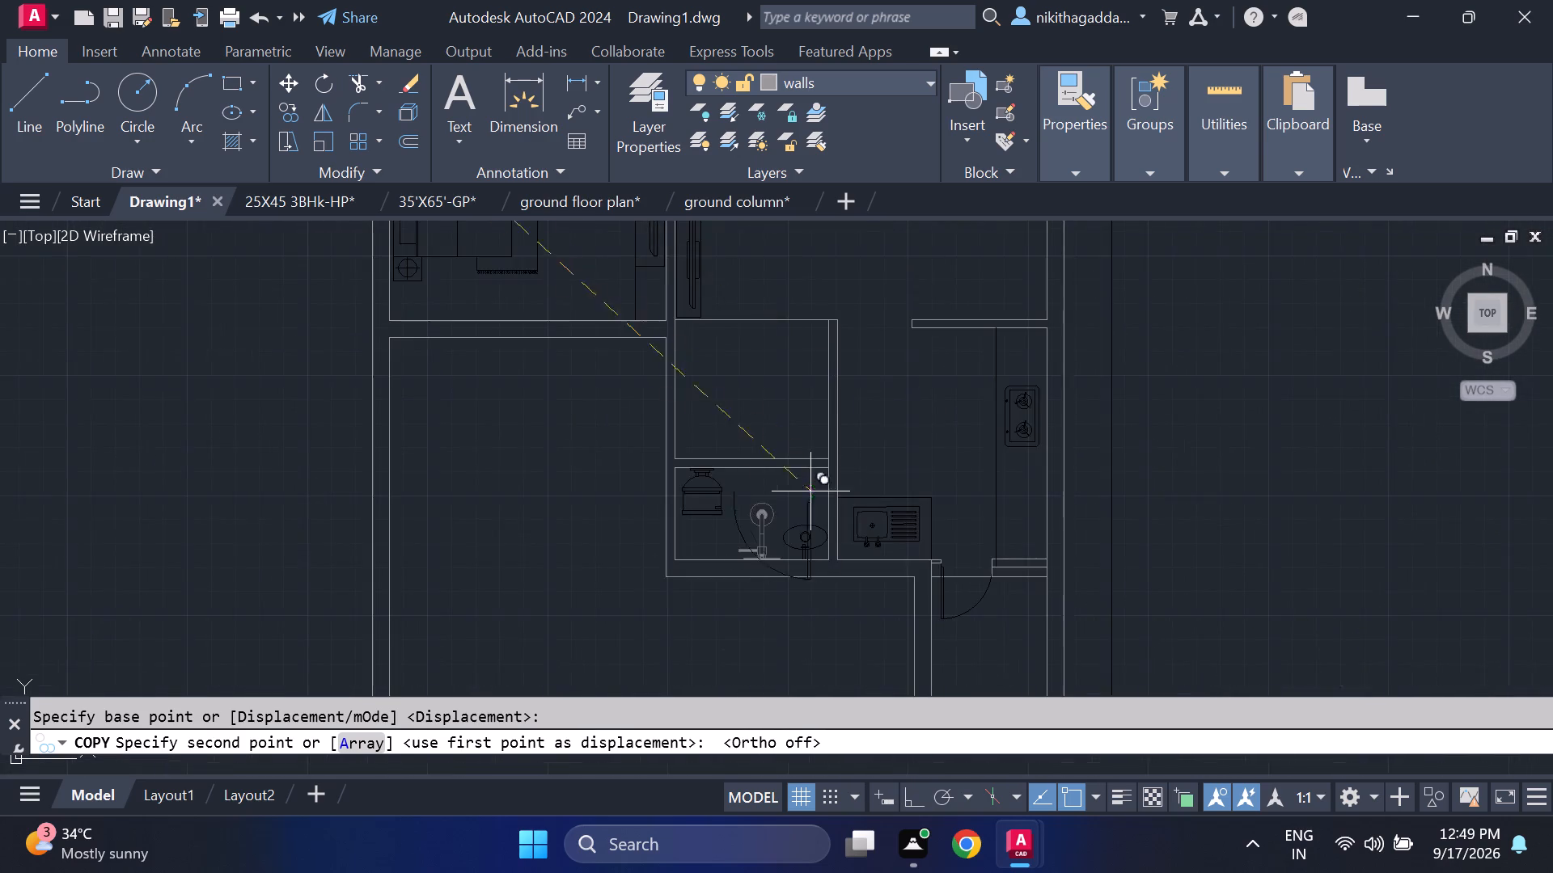
{"action": "scroll", "coordinate": [763, 504], "scroll_direction": "up", "scroll_amount": 3}
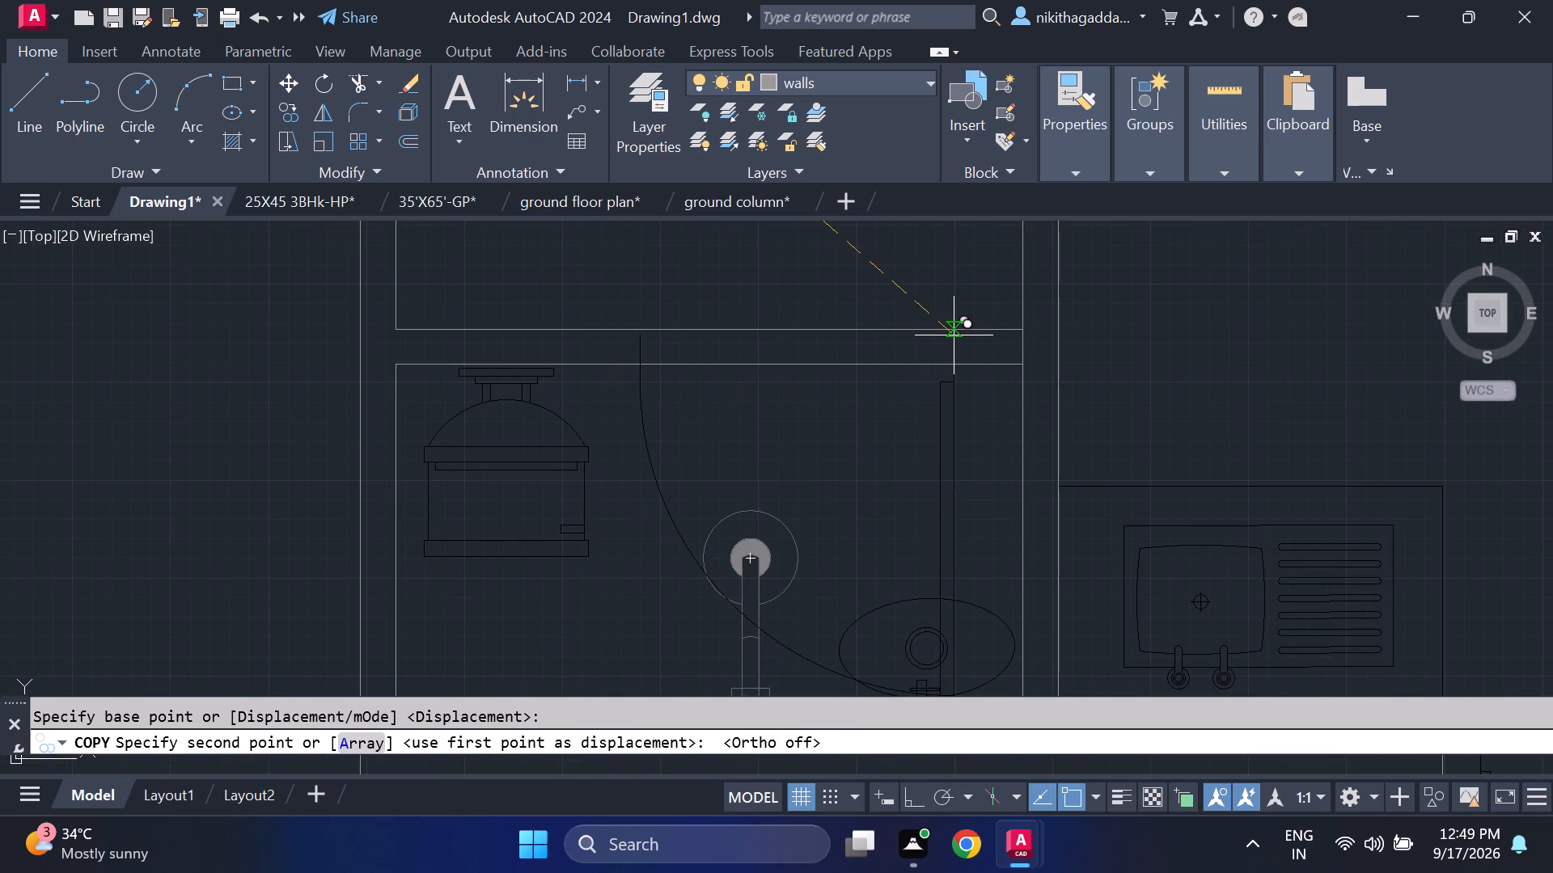
{"action": "left_click", "coordinate": [972, 332]}
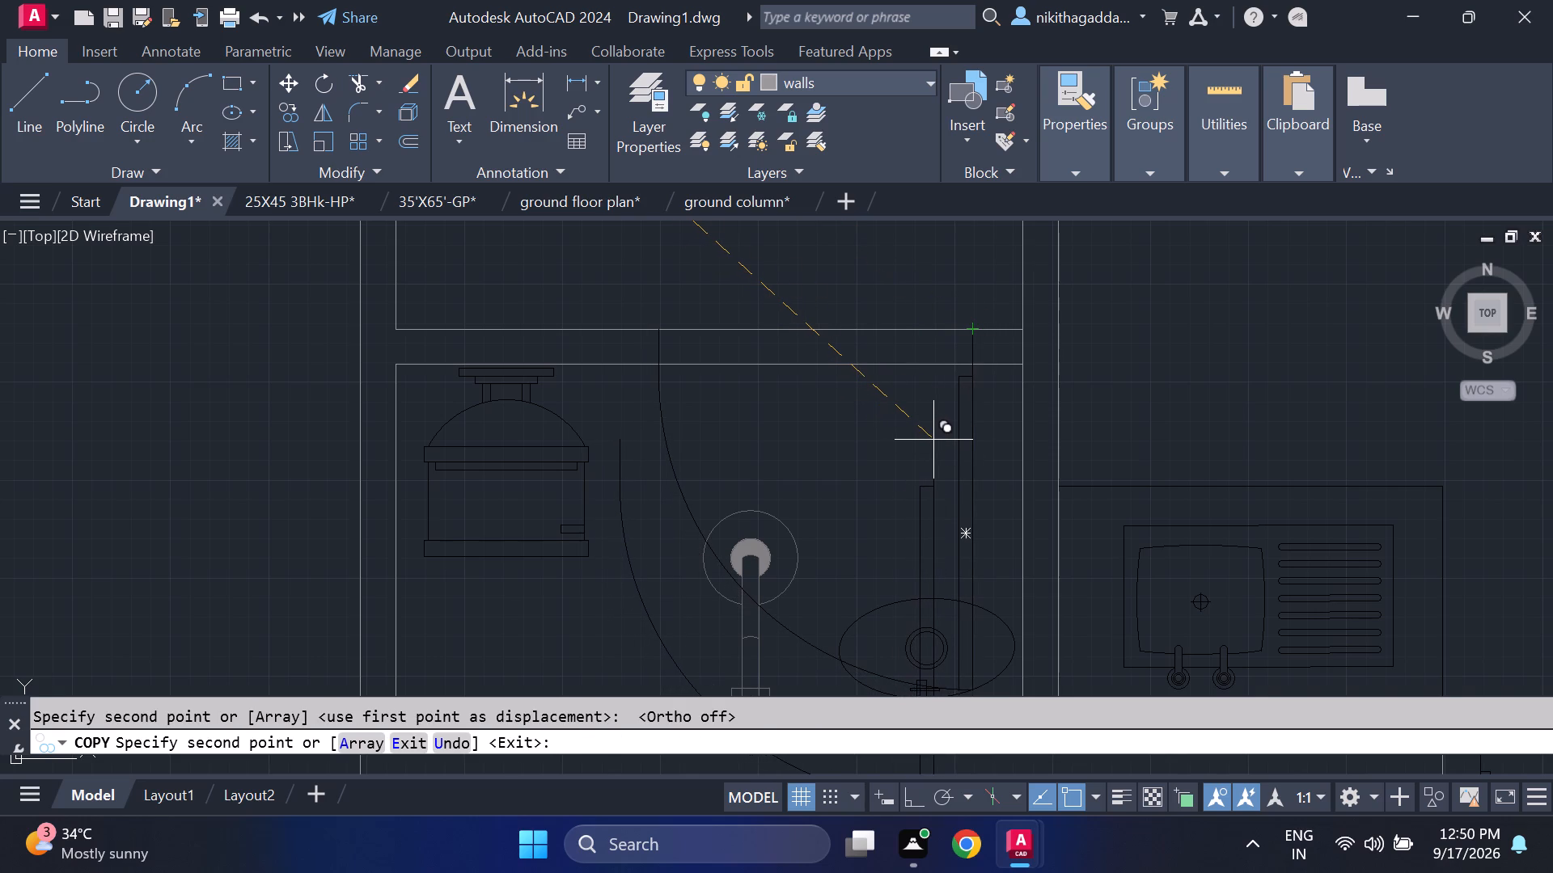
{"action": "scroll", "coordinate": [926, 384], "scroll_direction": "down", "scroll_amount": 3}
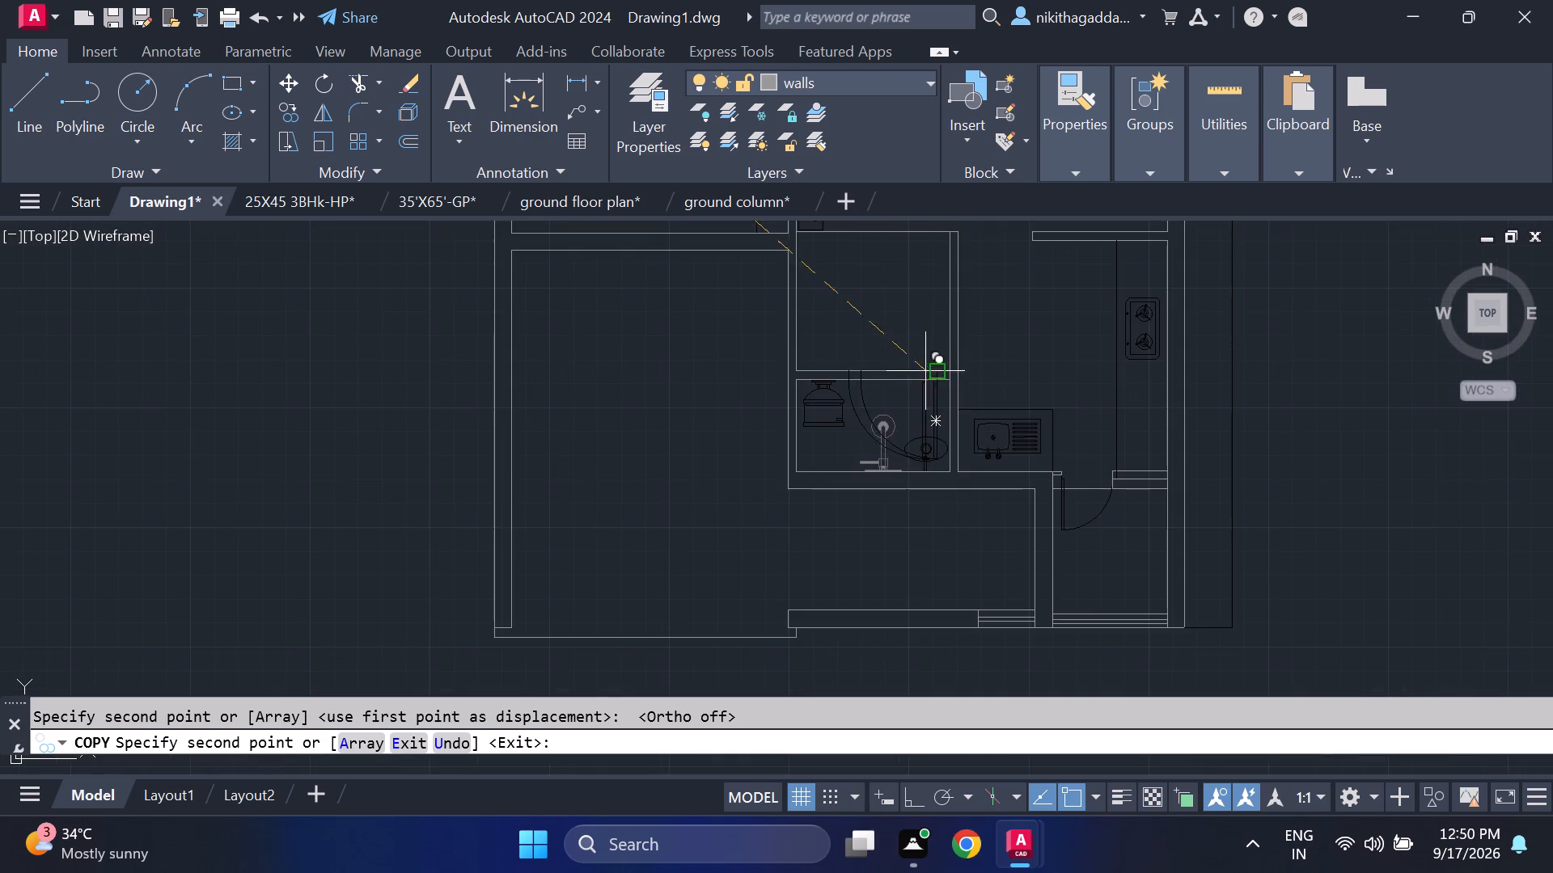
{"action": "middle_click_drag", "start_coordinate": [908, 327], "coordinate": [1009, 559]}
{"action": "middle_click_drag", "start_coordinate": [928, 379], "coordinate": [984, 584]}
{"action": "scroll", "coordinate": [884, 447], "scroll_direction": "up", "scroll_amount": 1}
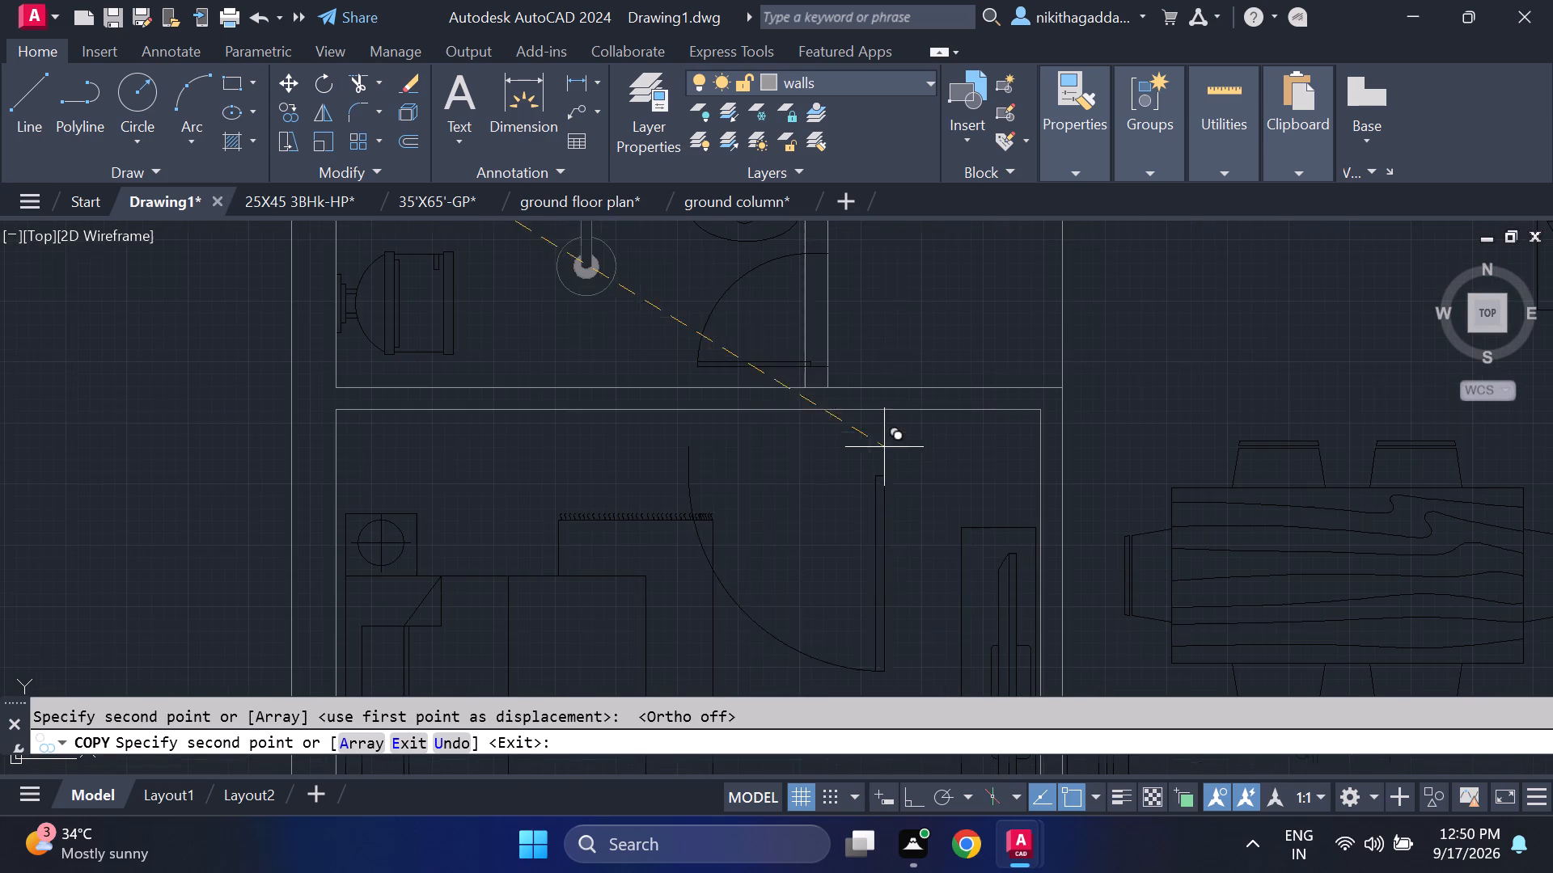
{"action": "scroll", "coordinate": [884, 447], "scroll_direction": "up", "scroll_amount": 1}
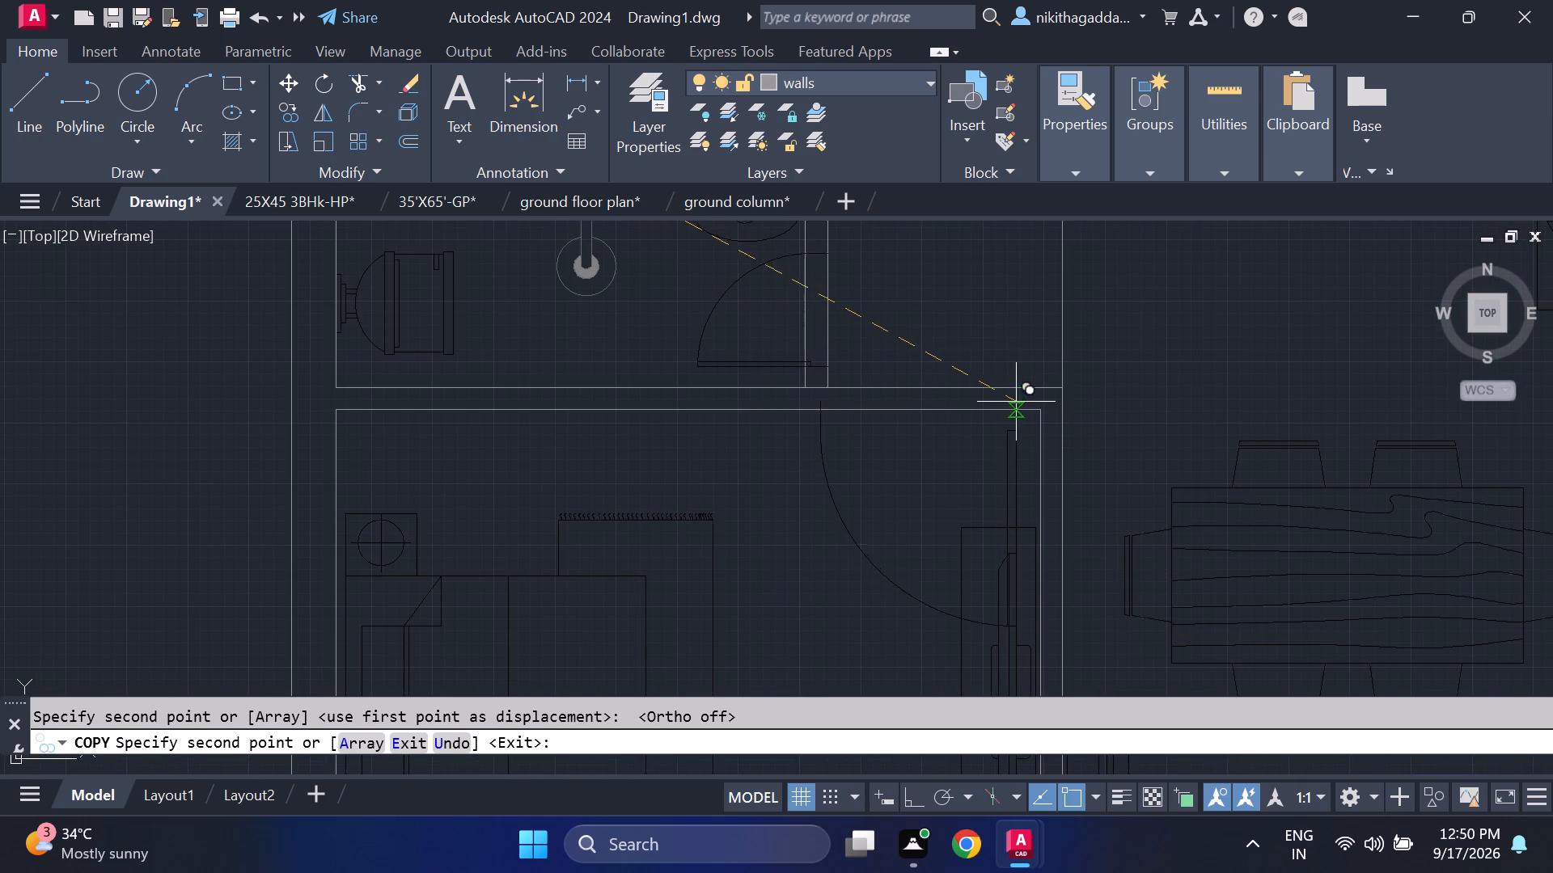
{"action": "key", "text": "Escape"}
Scale down the copied door in the bathroom beside the kitchen from its hinge-side upper end on the north wall.
{"action": "scroll", "coordinate": [1090, 387], "scroll_direction": "down", "scroll_amount": 3}
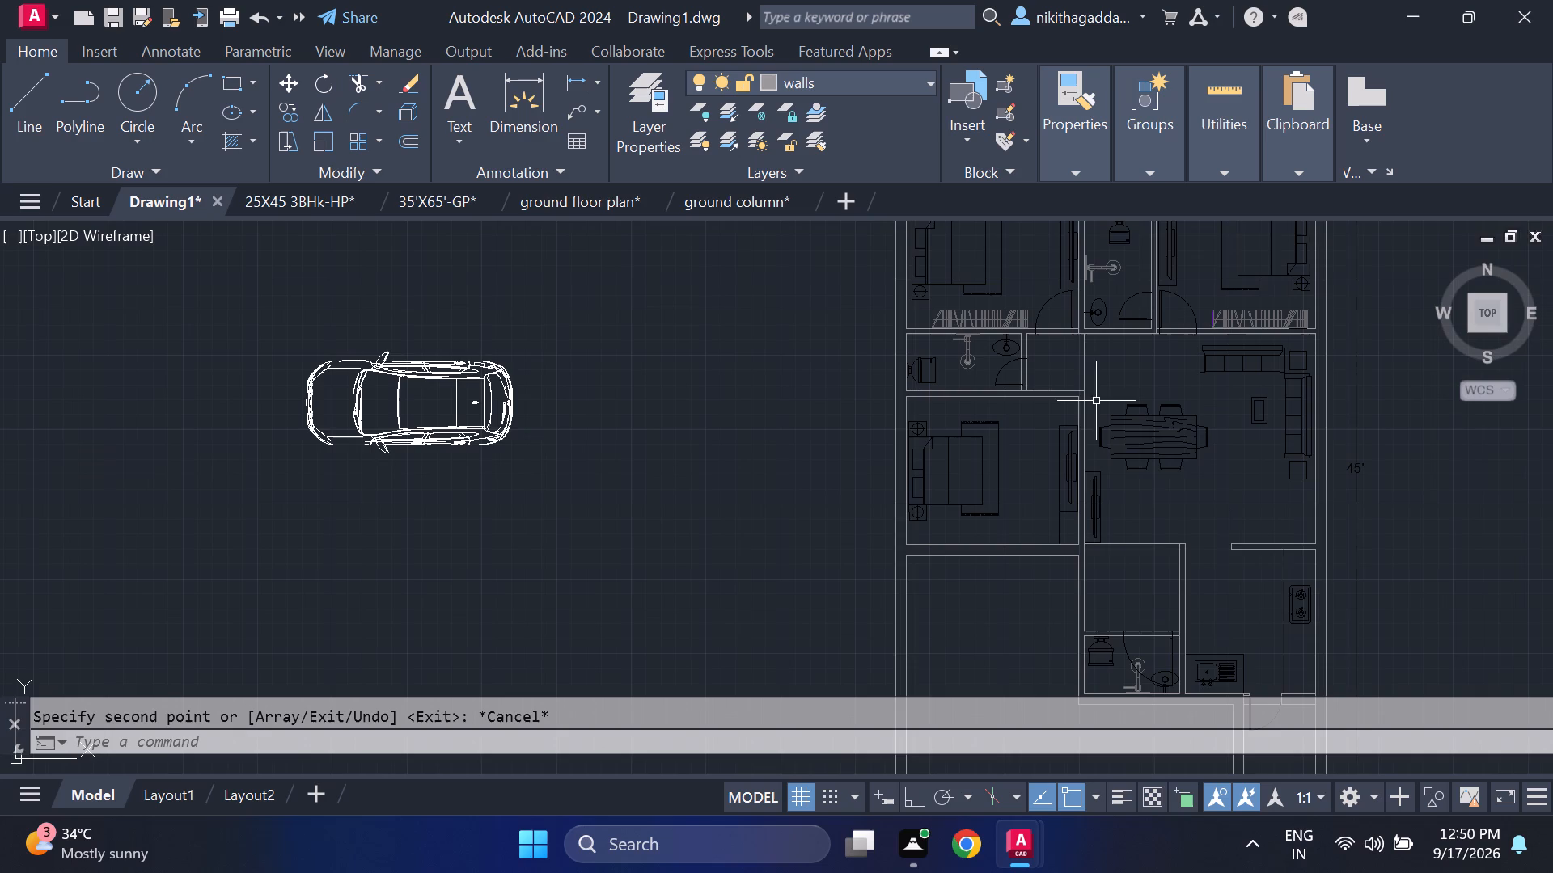
{"action": "middle_click_drag", "start_coordinate": [1229, 569], "coordinate": [1195, 394]}
{"action": "scroll", "coordinate": [1151, 470], "scroll_direction": "up", "scroll_amount": 3}
{"action": "left_click", "coordinate": [1100, 474]}
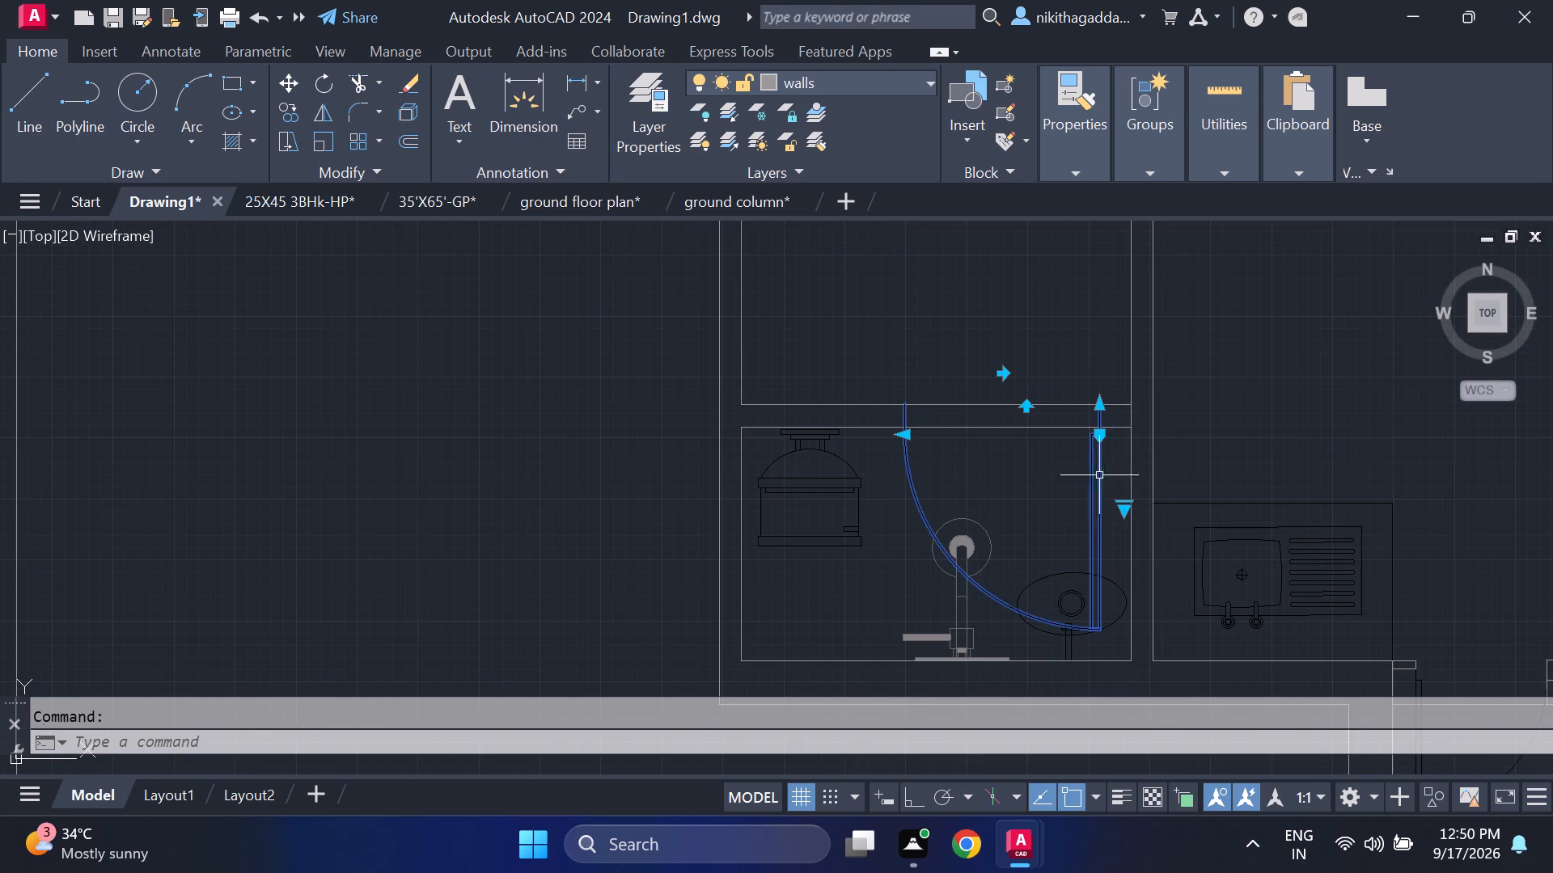
{"action": "type", "text": "scale"}
{"action": "key", "text": "Return"}
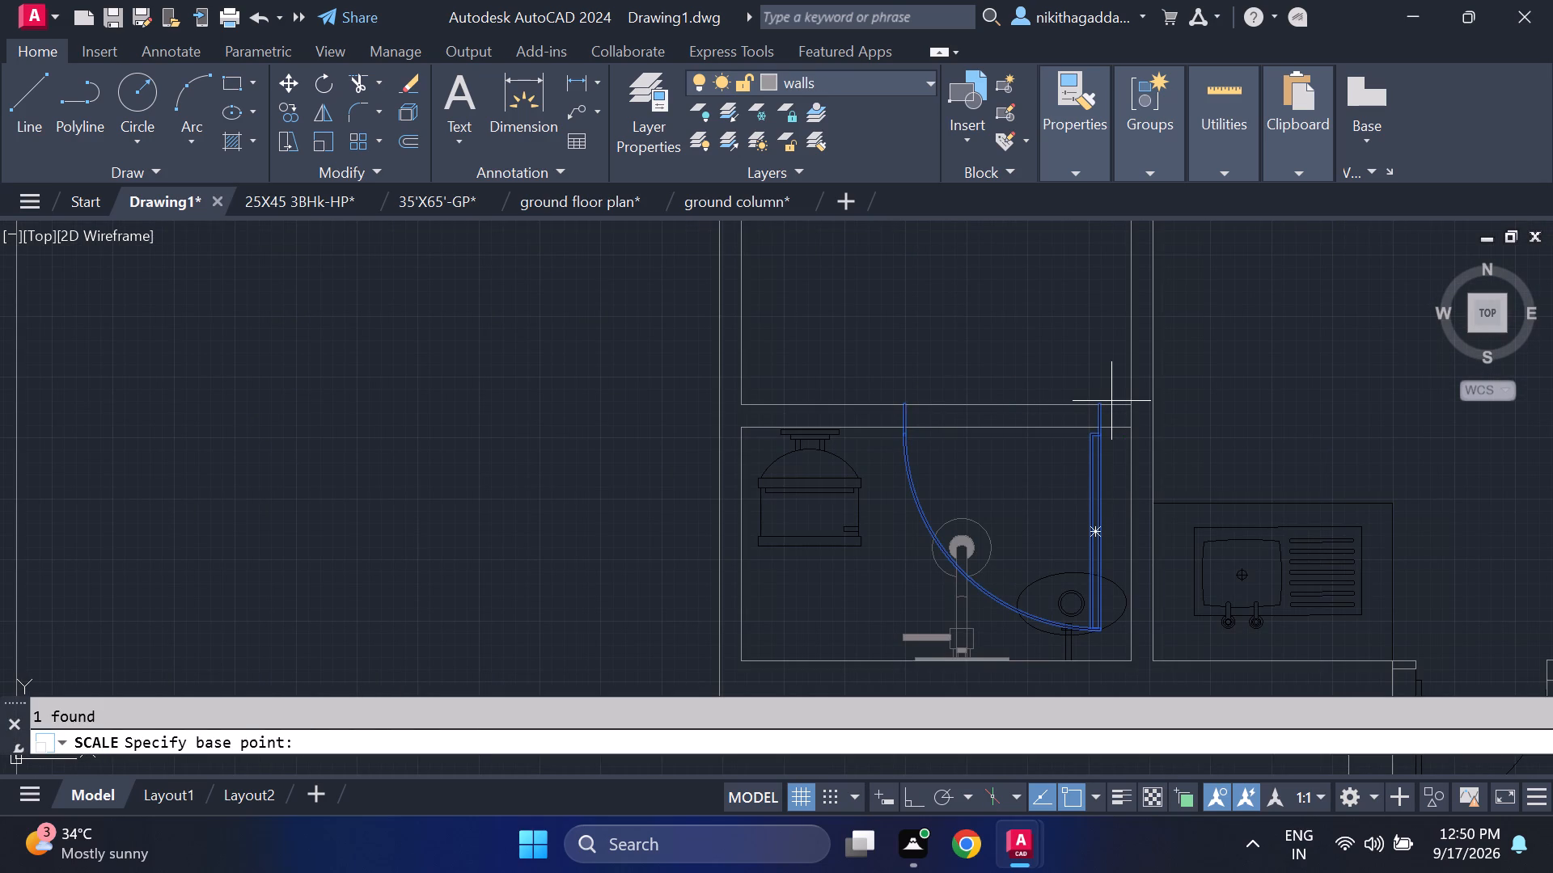
{"action": "left_click", "coordinate": [1111, 401]}
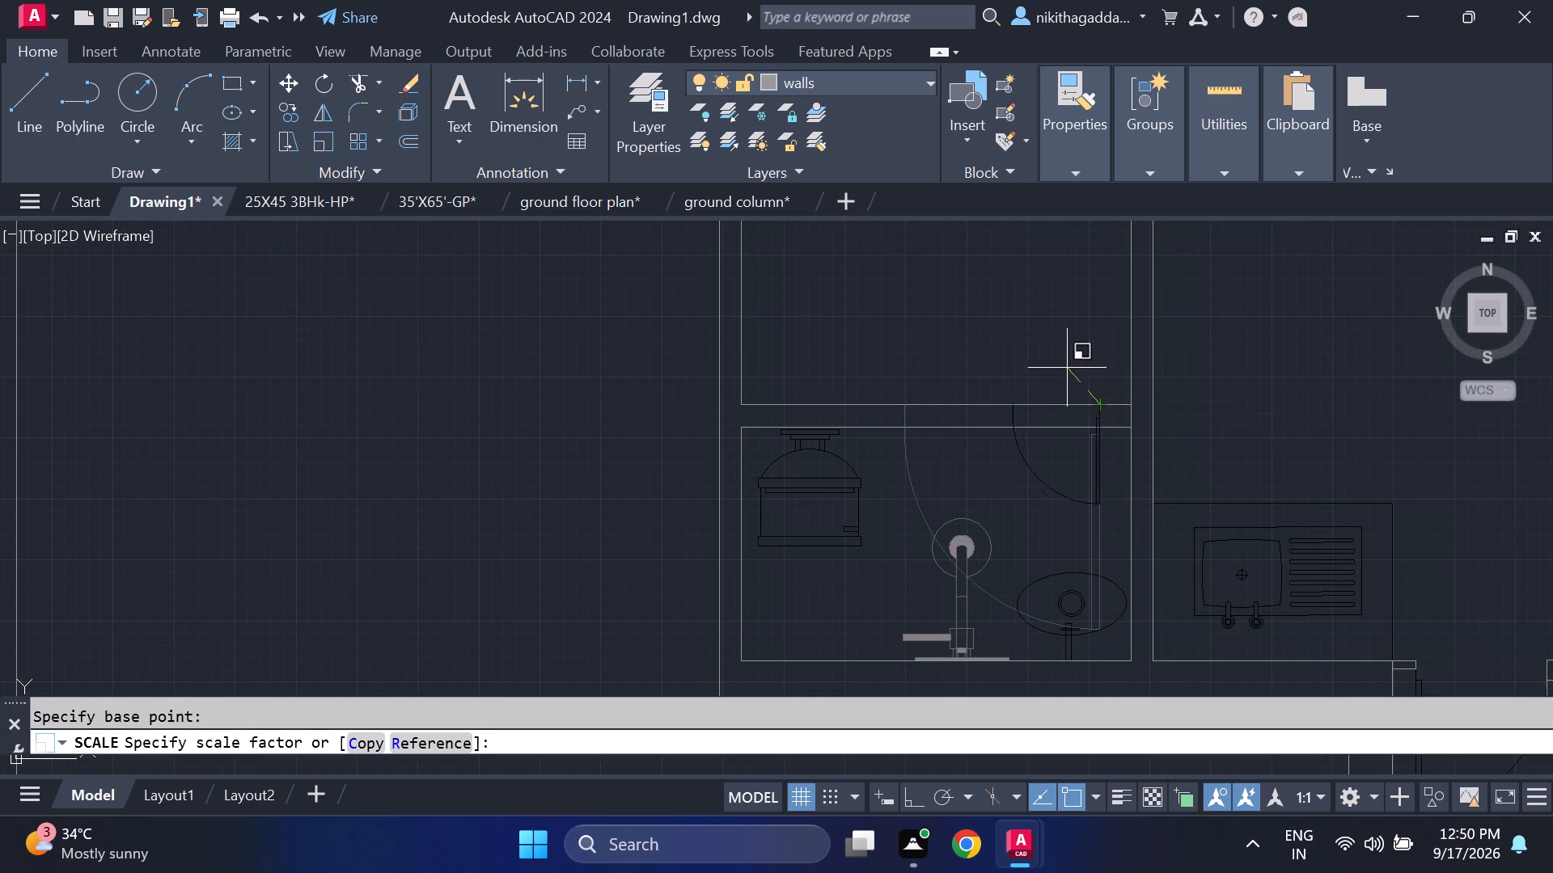